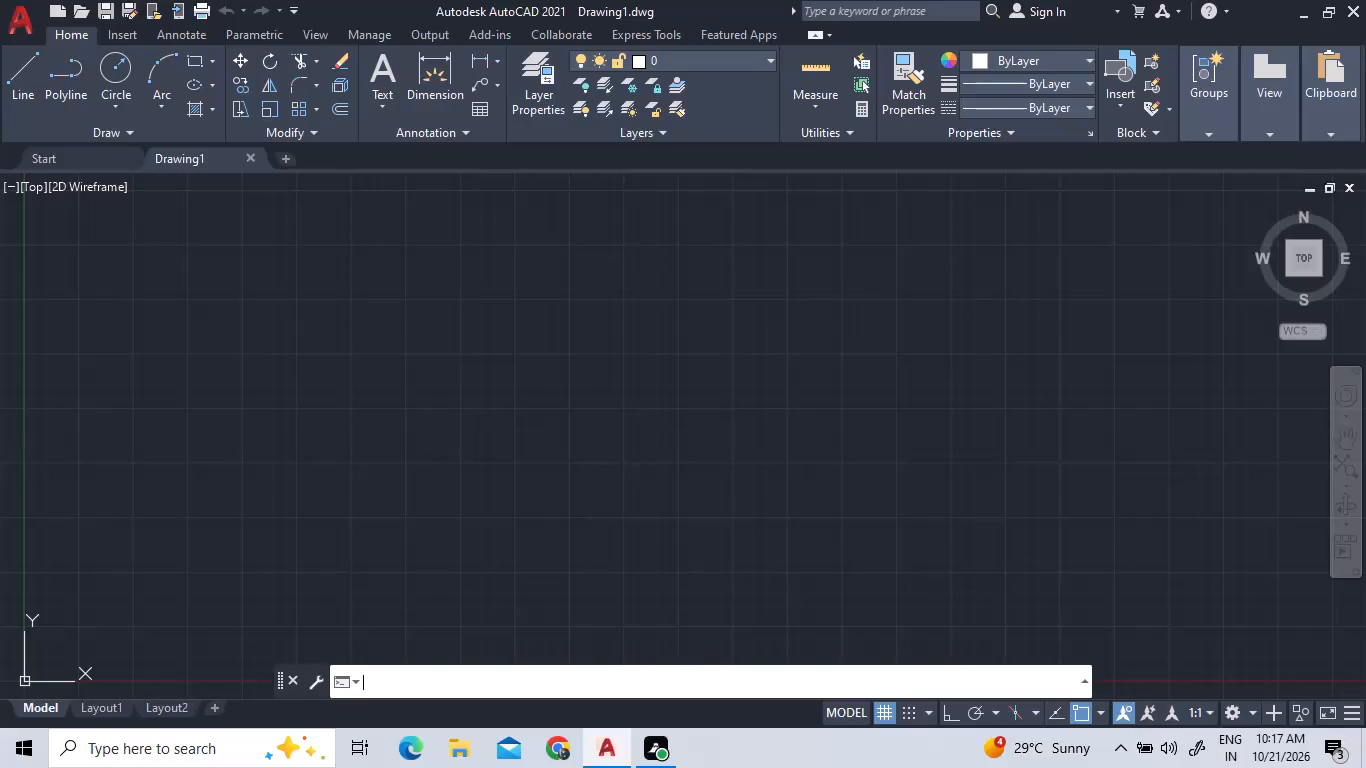
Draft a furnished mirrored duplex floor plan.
Turn on command-history logging for the drawing with LOGFILEON.
type("log")
key("Return")
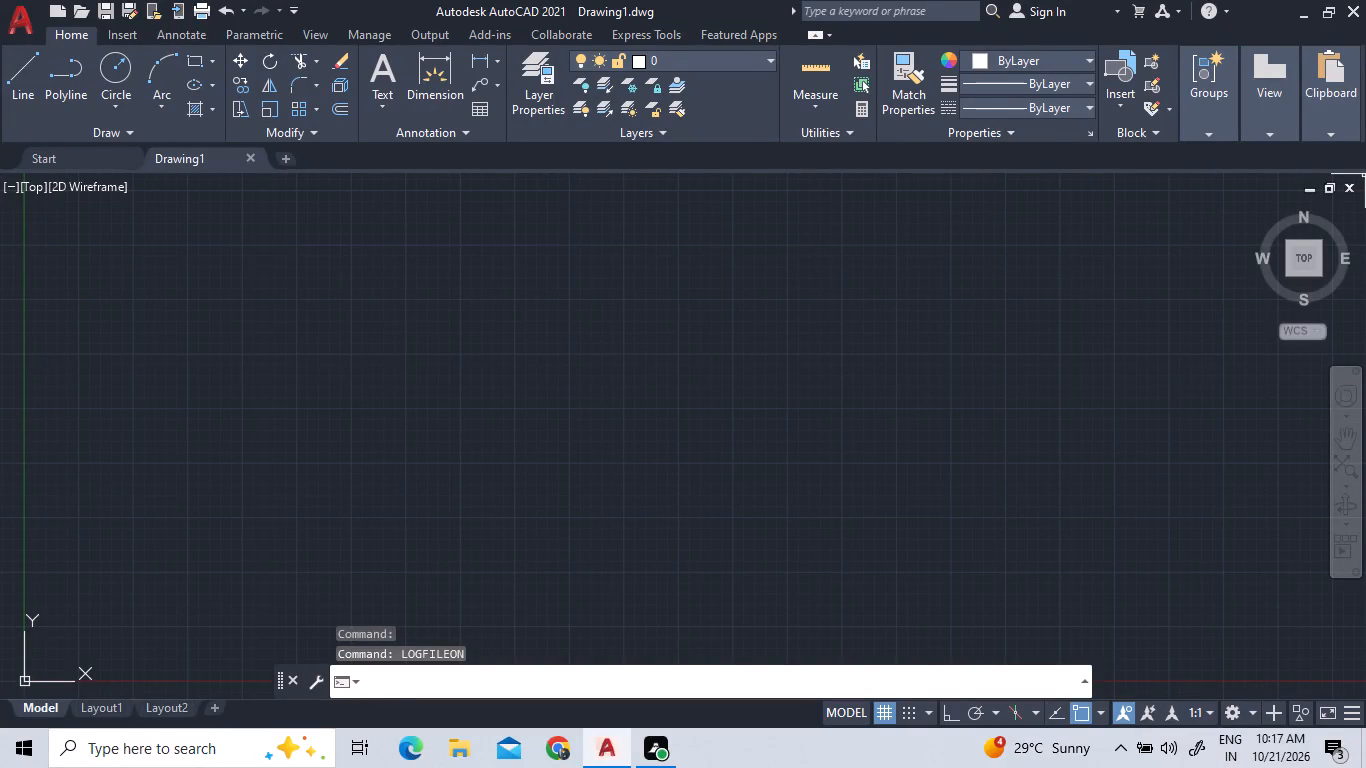
type("log")
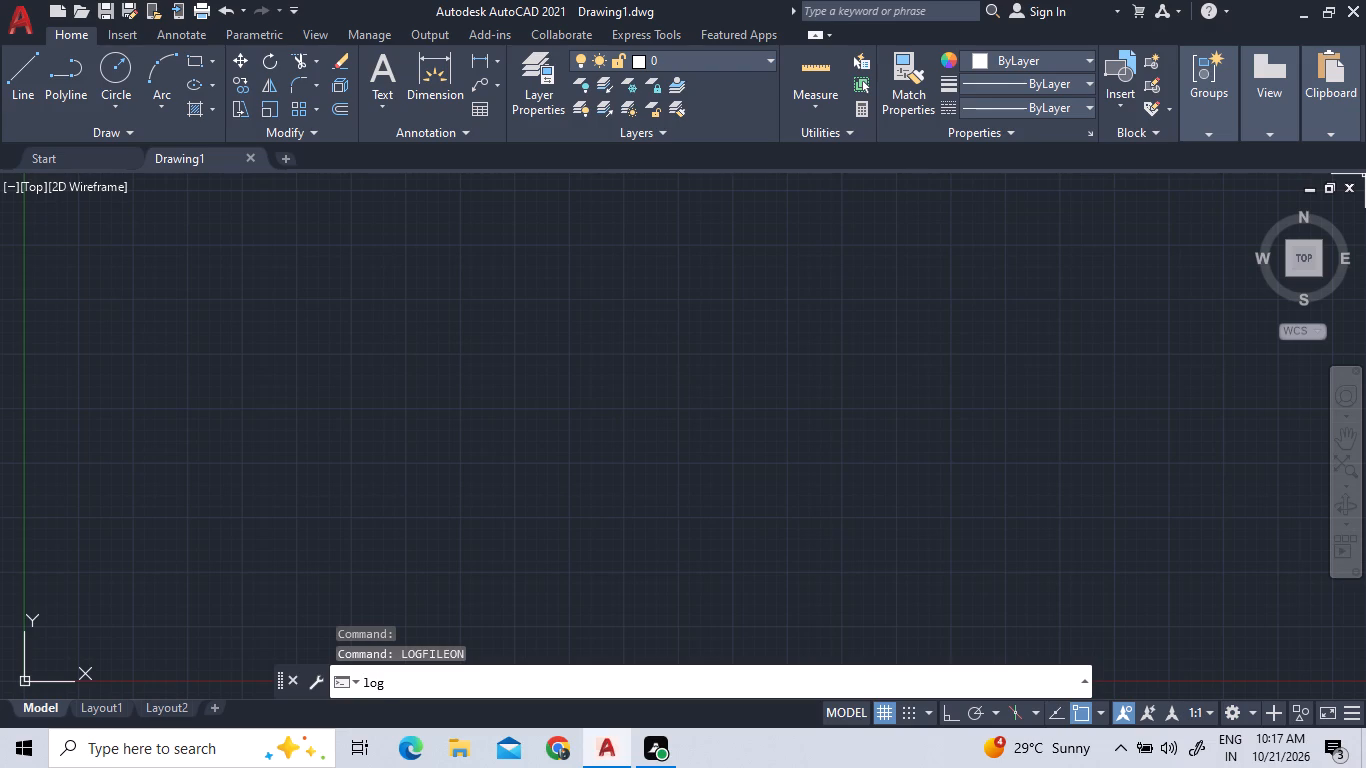
key("Return")
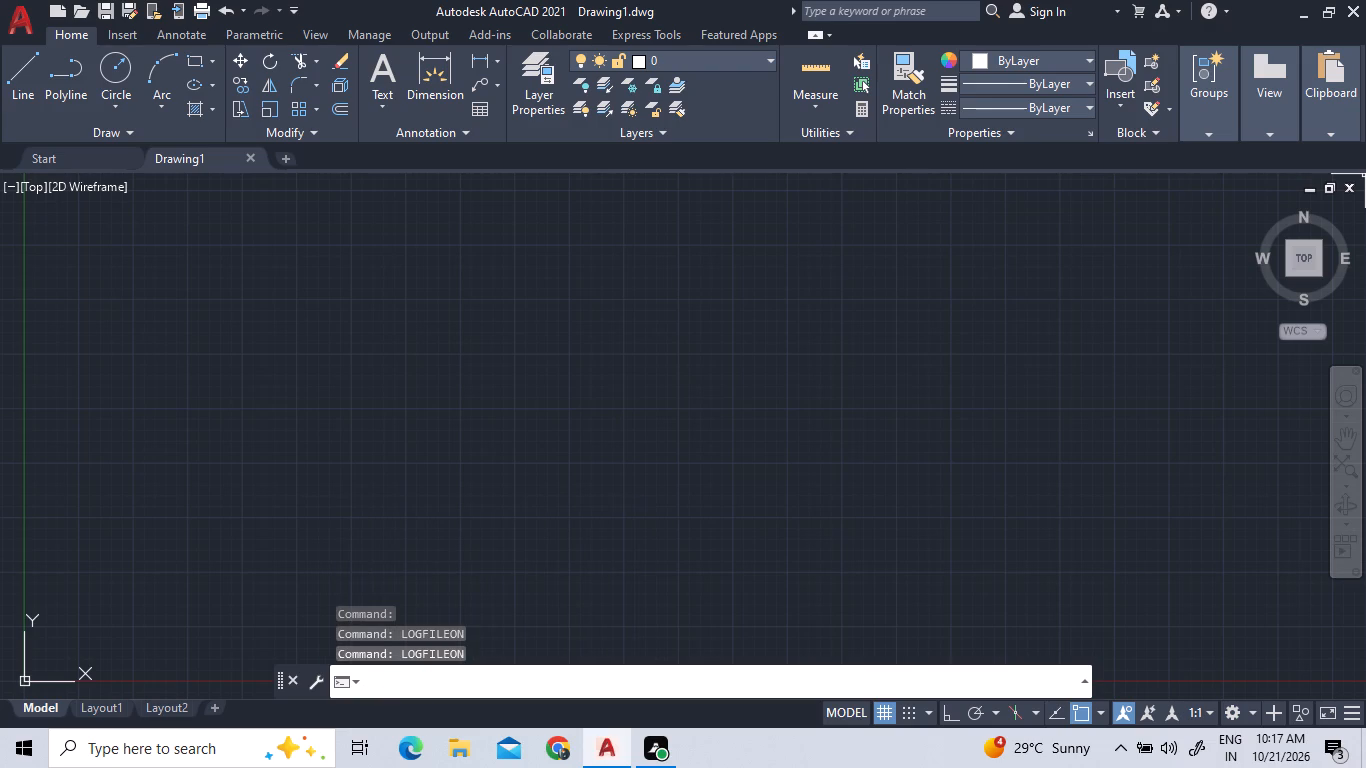
Set the drawing units to Engineering length type with 0'-0" precision.
type("un")
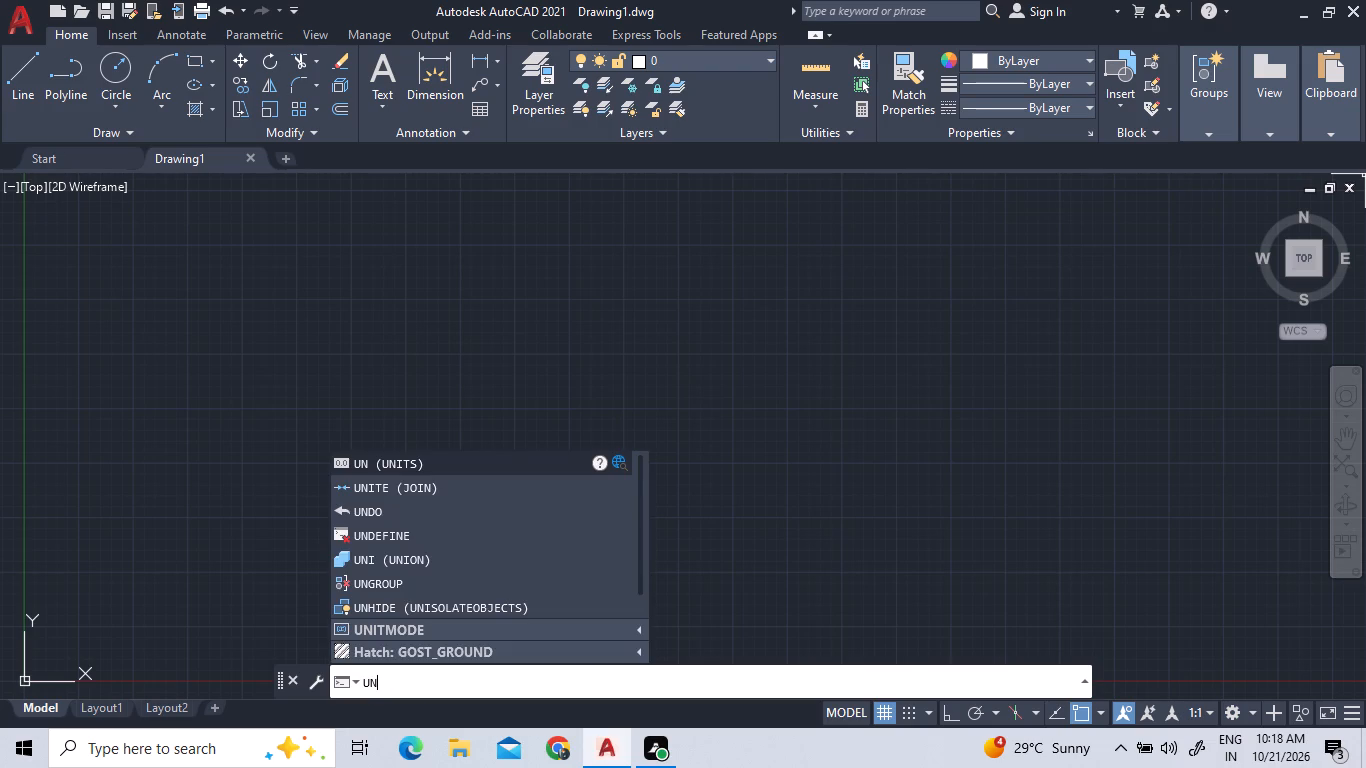
key("Return")
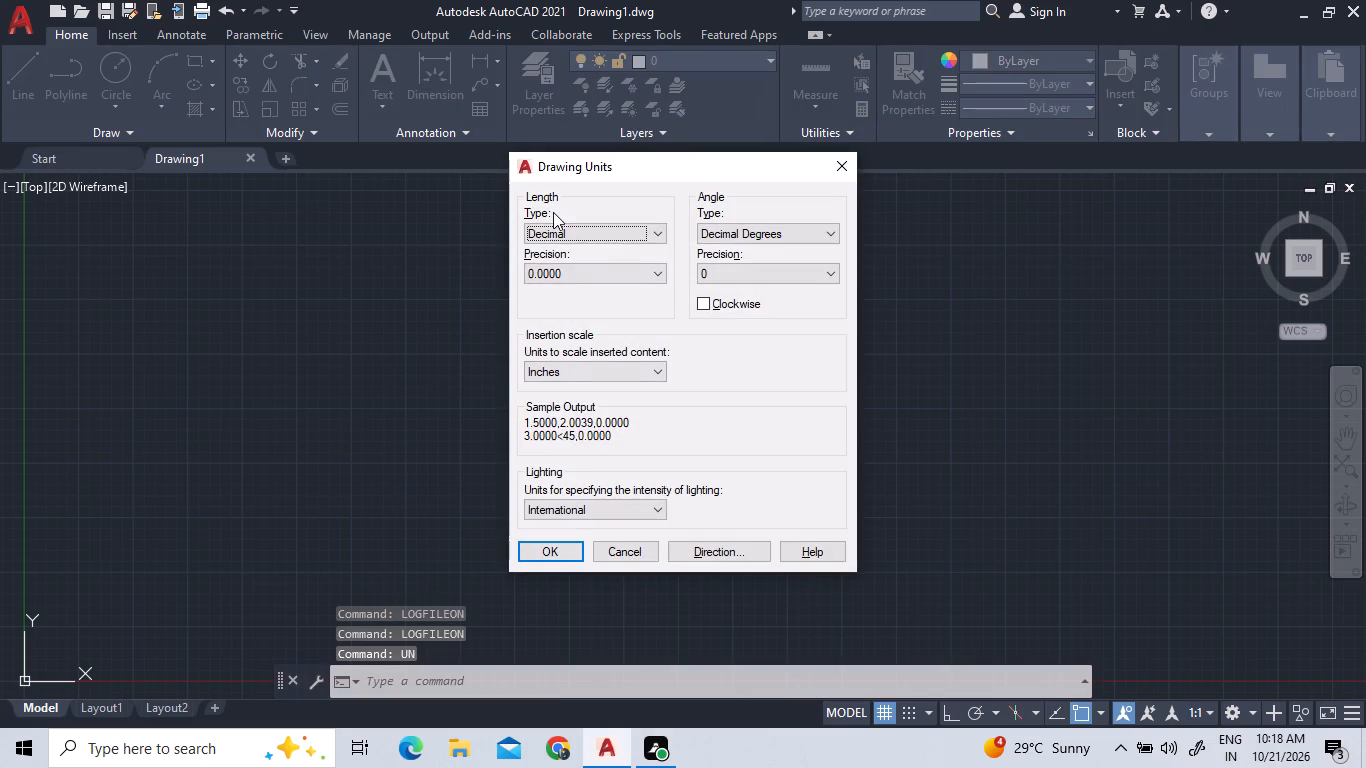
left_click(557, 237)
left_click(557, 279)
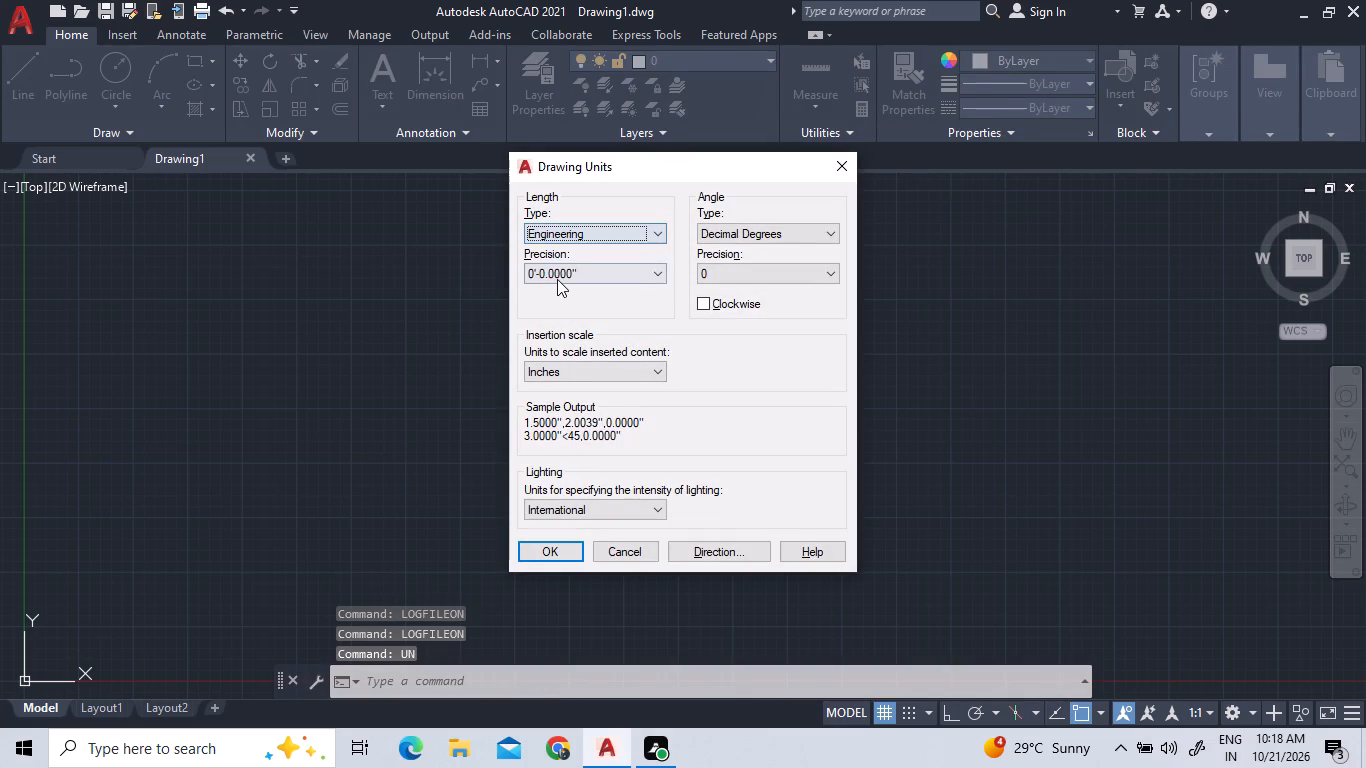
left_click(557, 280)
left_click(553, 302)
left_click(560, 270)
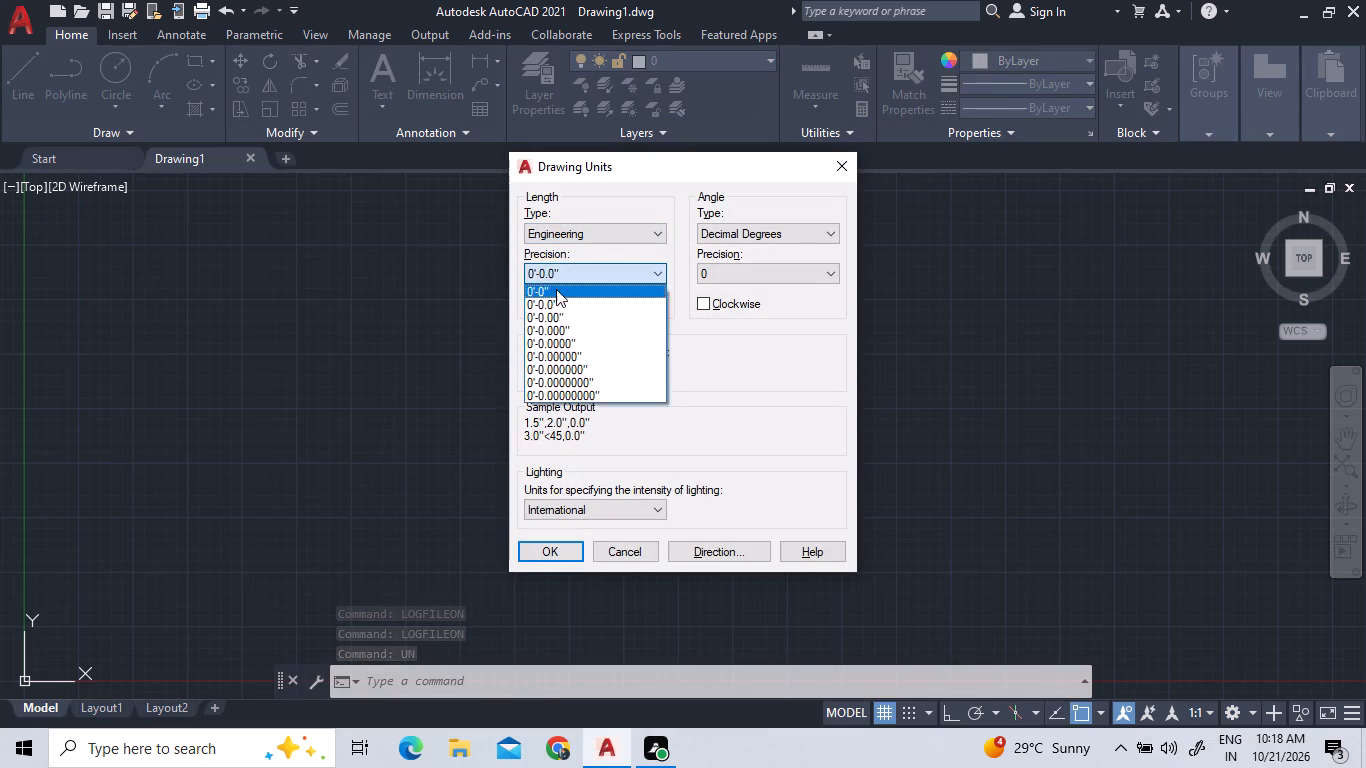
left_click(556, 289)
left_click(550, 548)
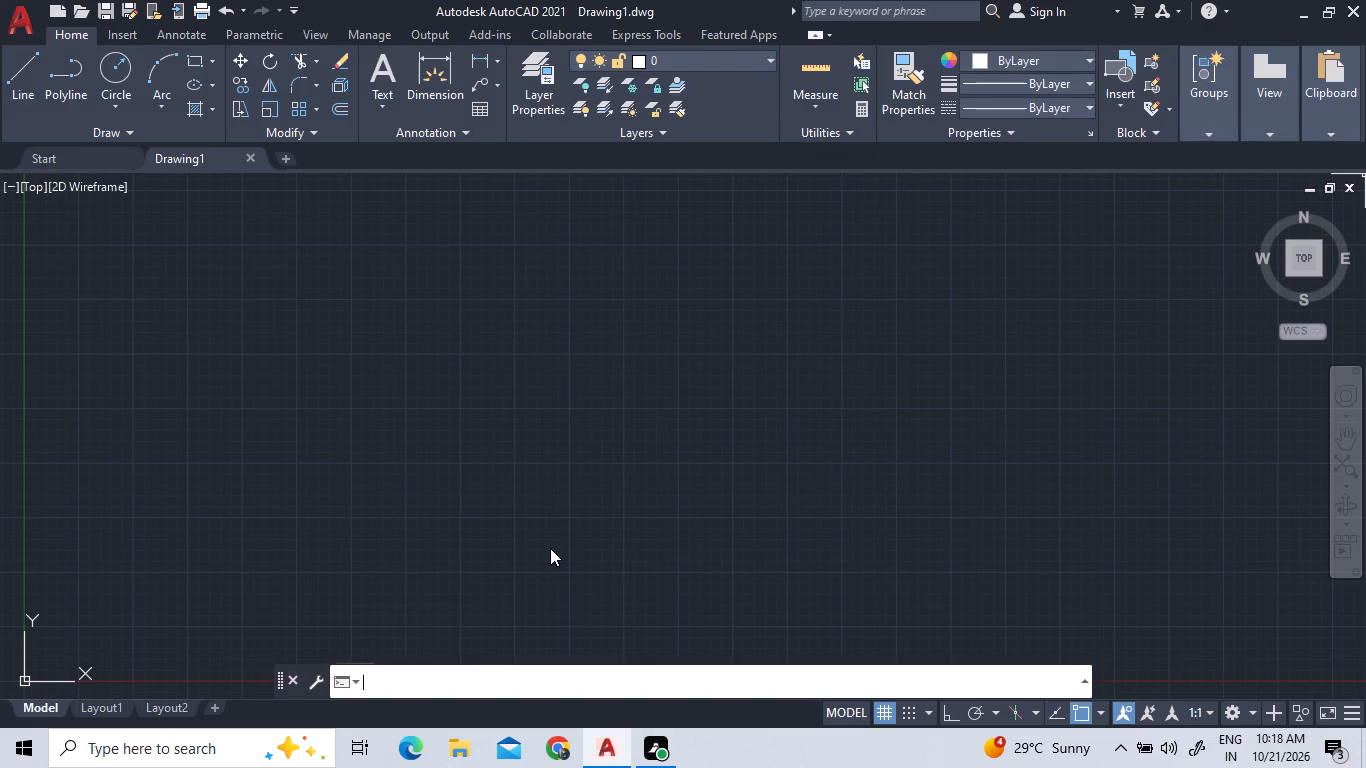
Modify the Standard dimension style's primary units to Engineering format with 0'-0" precision.
type("dims")
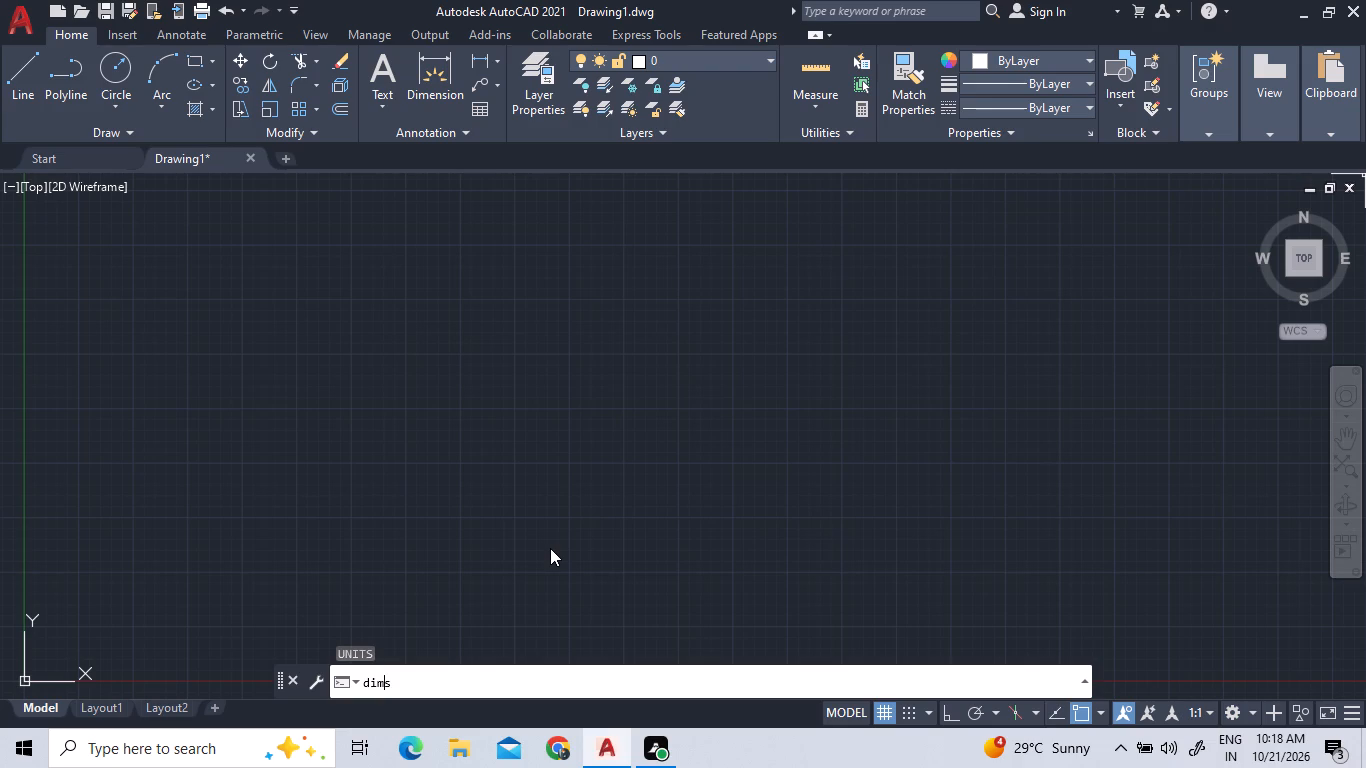
left_click(547, 535)
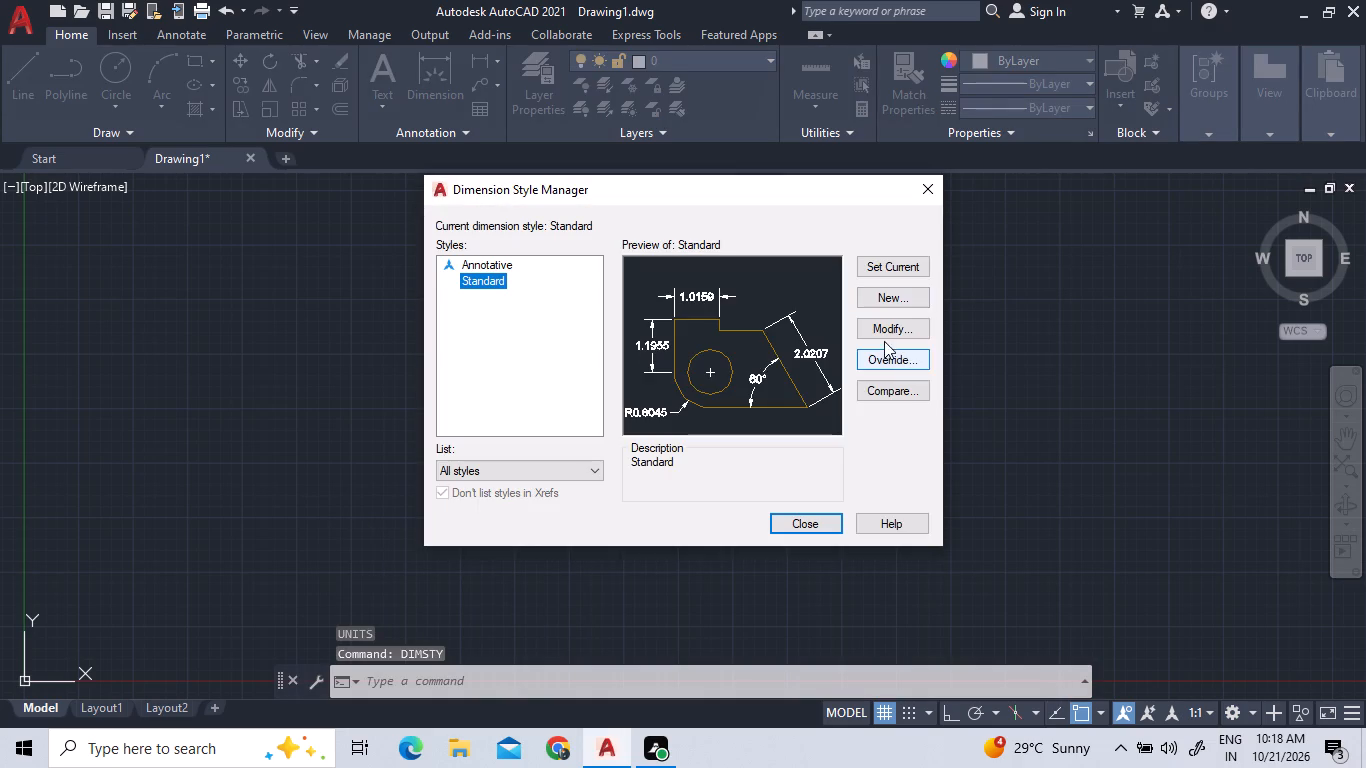
left_click(878, 334)
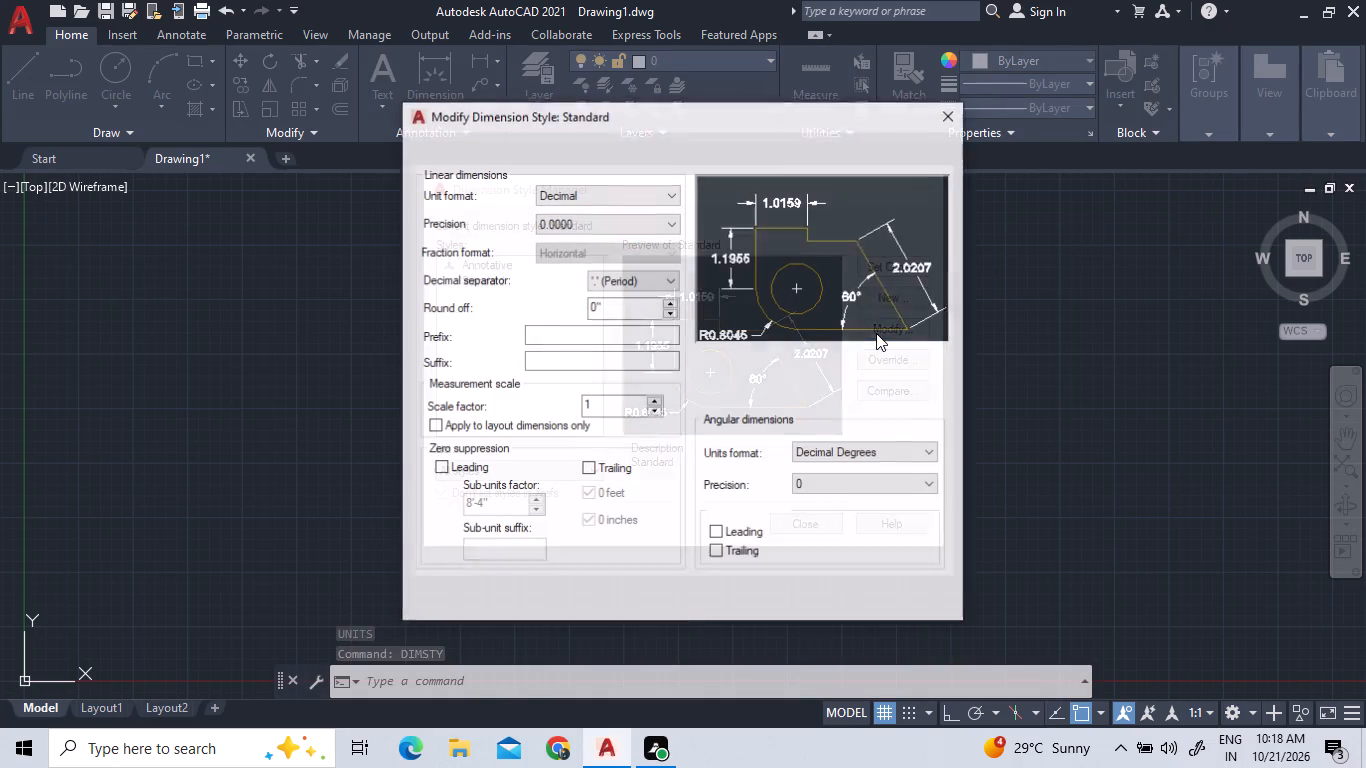
left_click(590, 202)
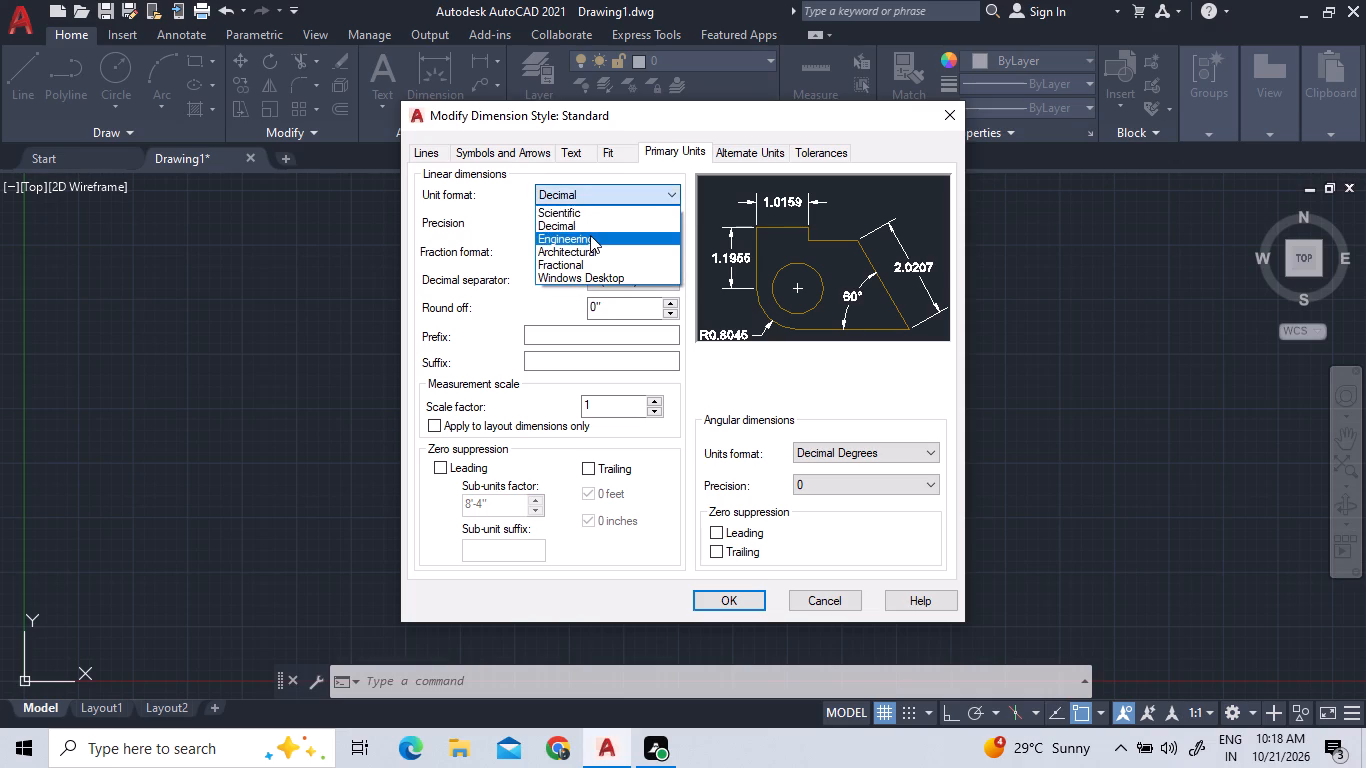
left_click(590, 235)
left_click(592, 227)
left_click(590, 238)
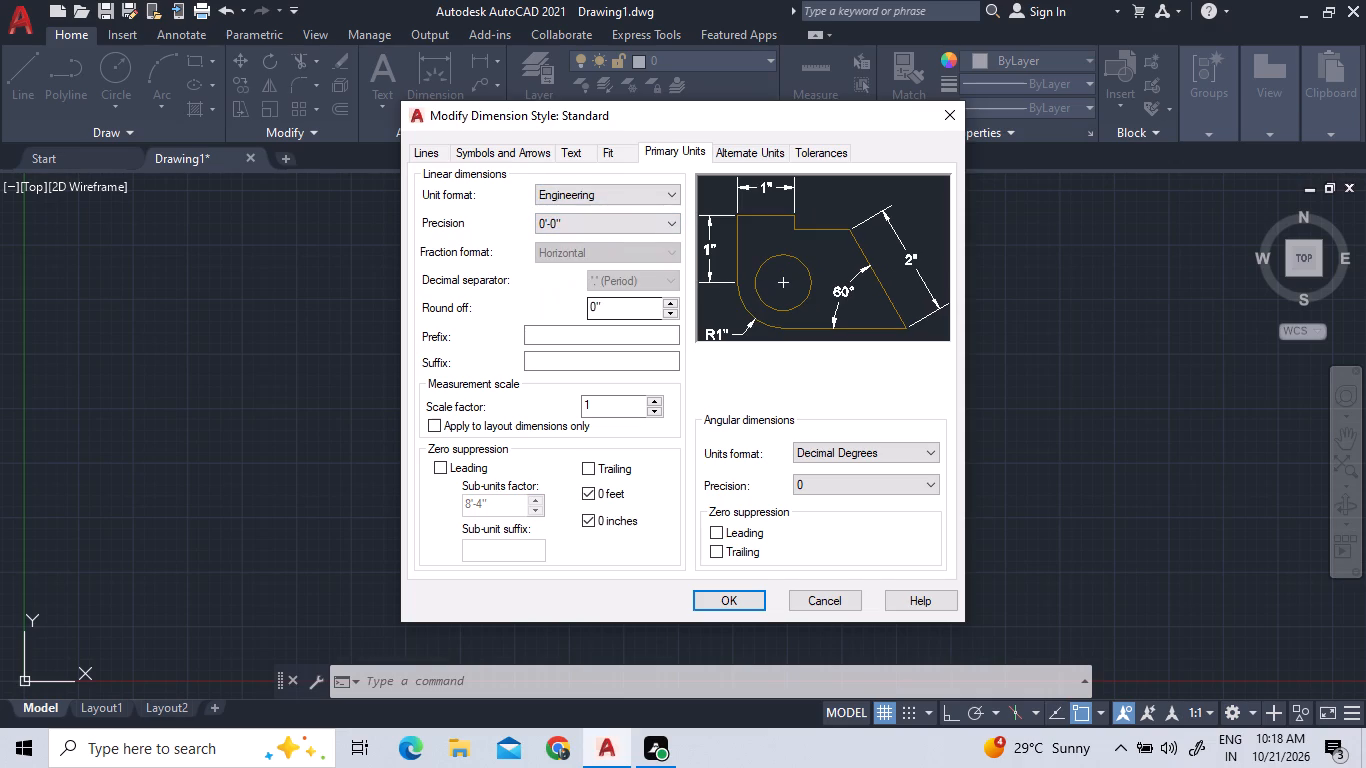
Set the Standard dimension style's baseline spacing to 8".
left_click(442, 161)
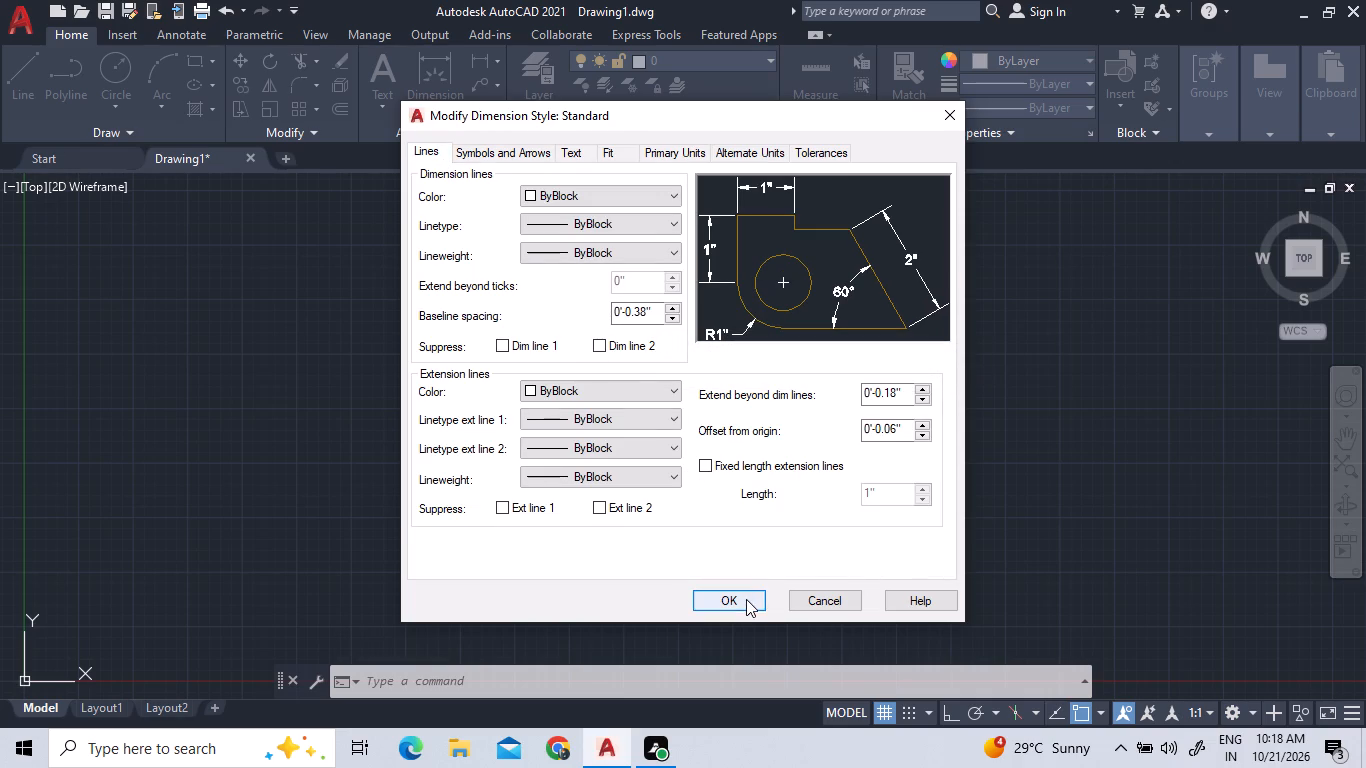
triple_click(652, 316)
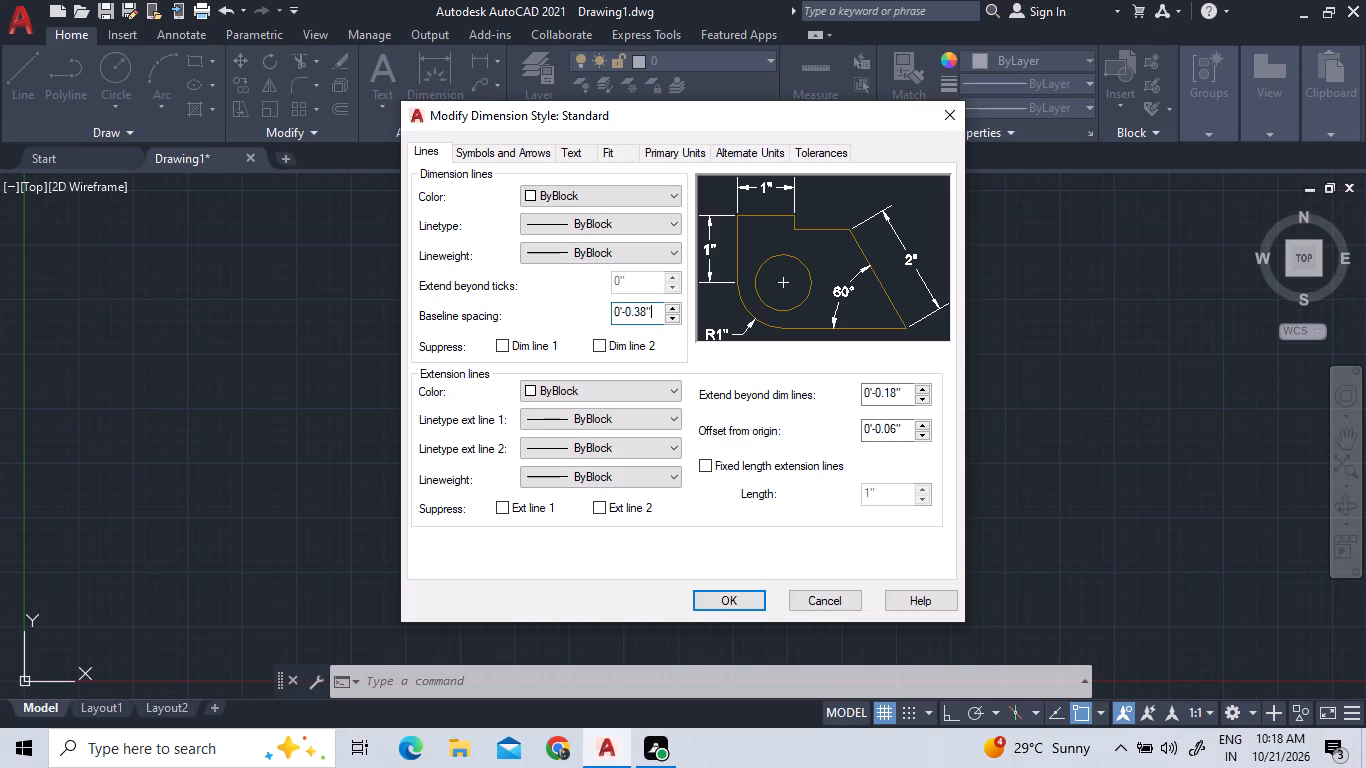
double_click(652, 316)
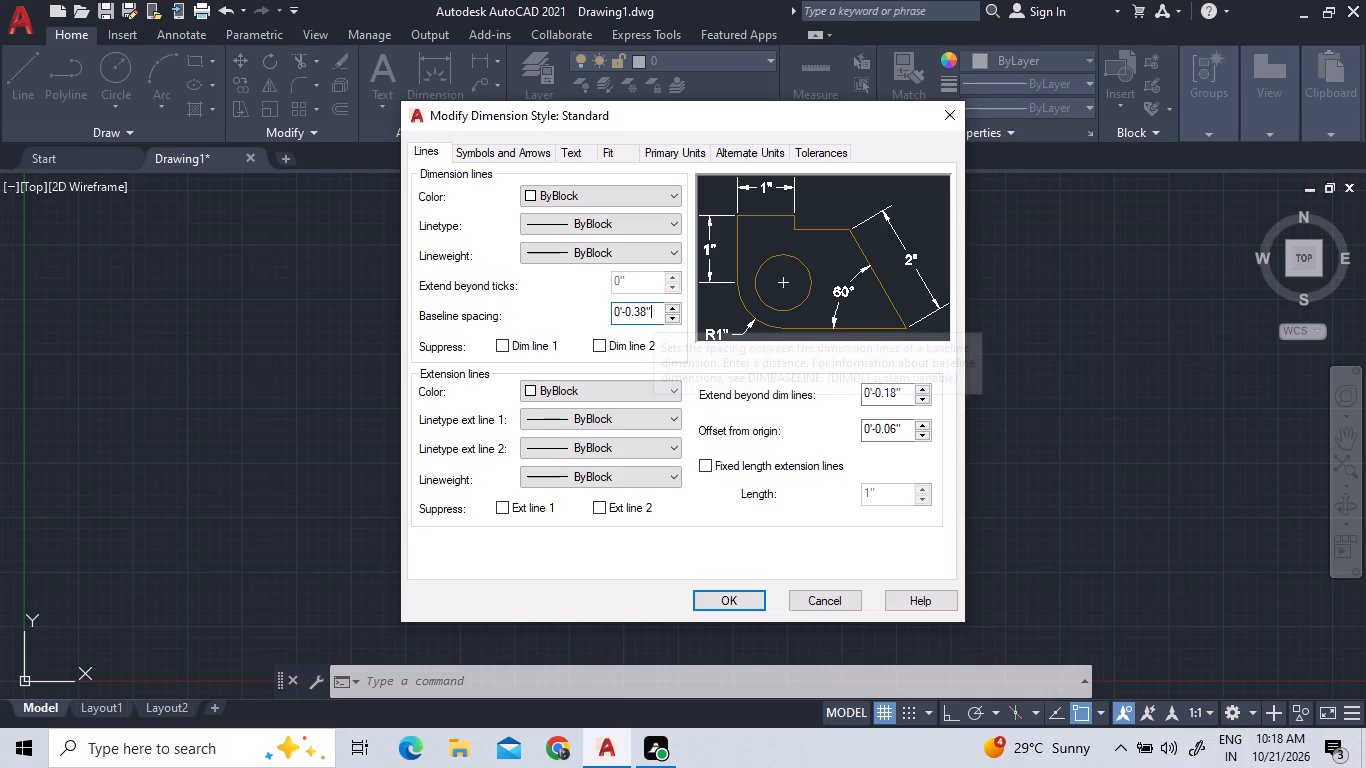
key("BackSpace")
key("BackSpace")
key("BackSpace")
key("BackSpace")
key("BackSpace")
key("BackSpace")
key("BackSpace")
key("BackSpace")
key("BackSpace")
key("BackSpace")
key("BackSpace")
key("BackSpace")
key("BackSpace")
key("BackSpace")
key("BackSpace")
key("BackSpace")
key("BackSpace")
type("8\"")
key("Return")
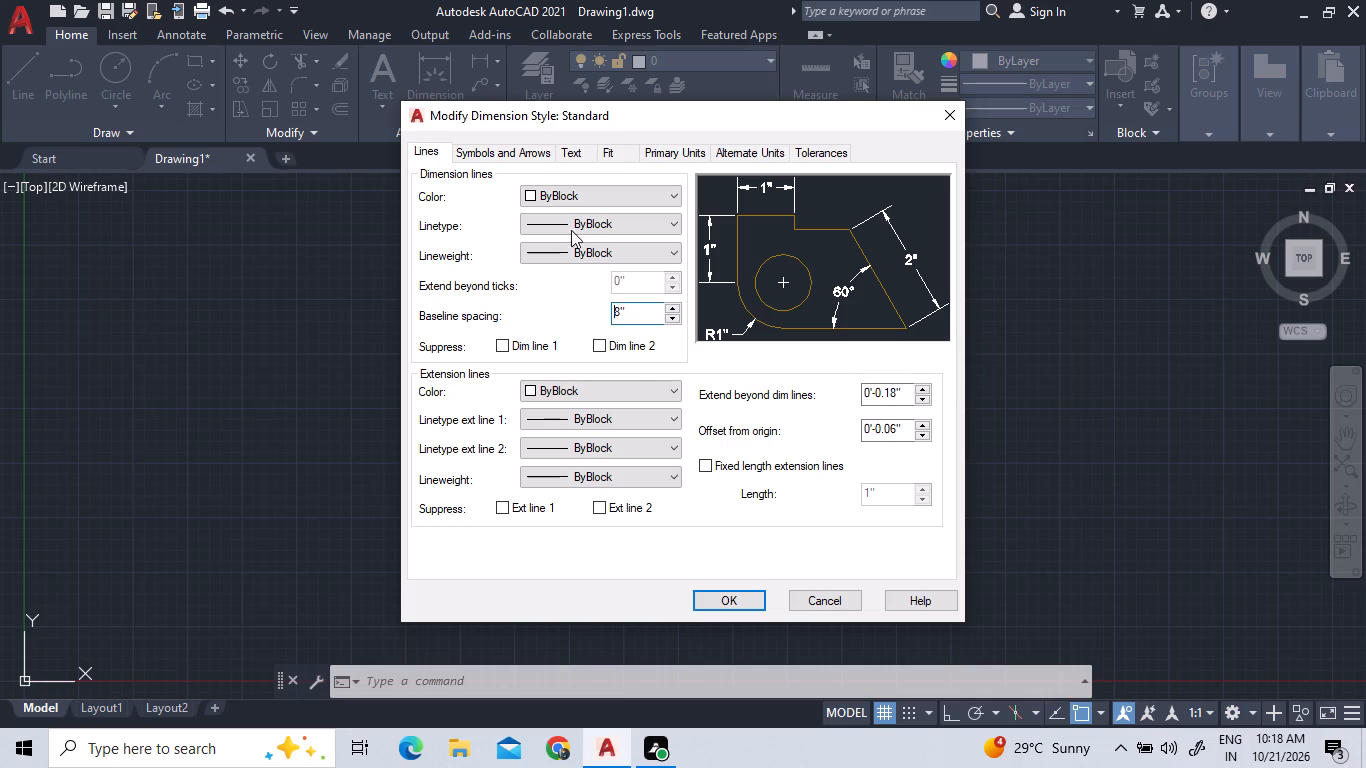
Set the Standard dimension style's arrow size to 4".
left_click(477, 165)
left_click(485, 151)
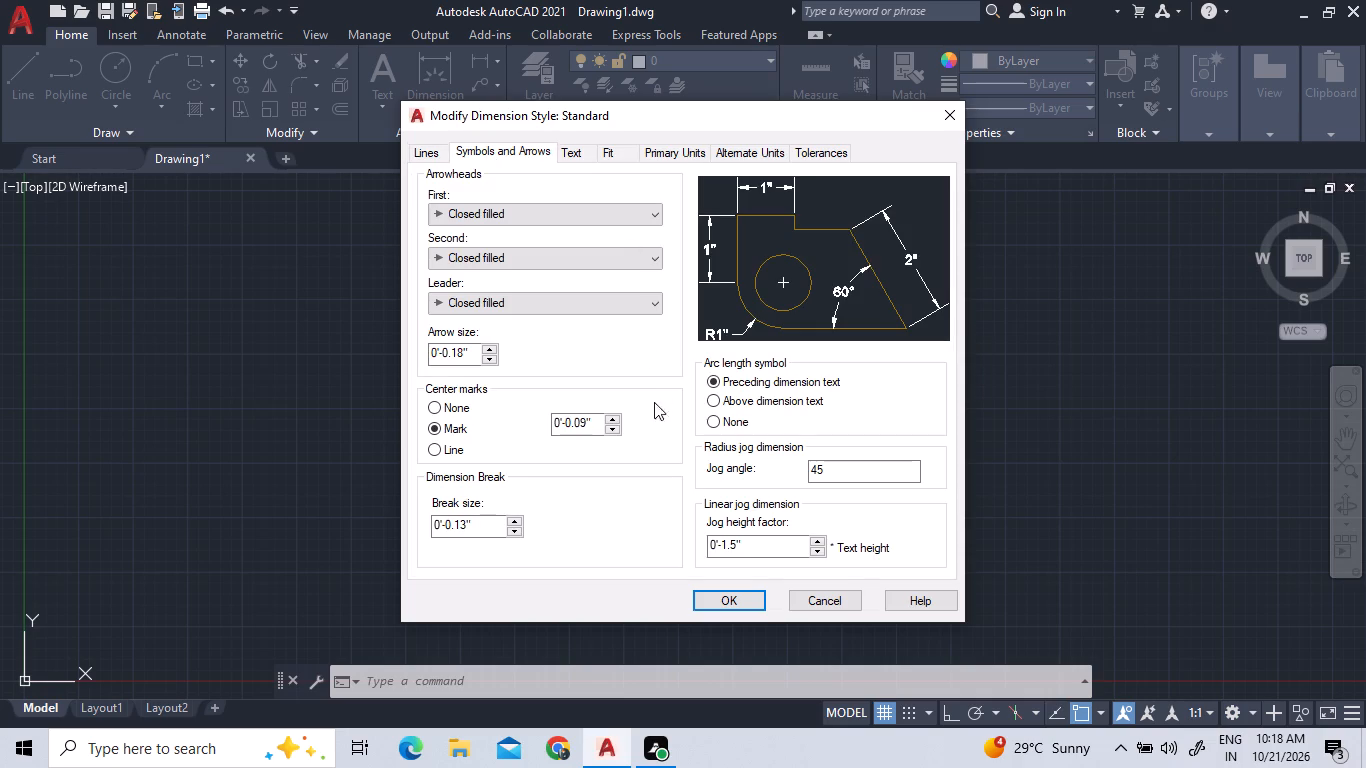
left_click(466, 351)
key("BackSpace")
key("BackSpace")
key("BackSpace")
key("BackSpace")
key("BackSpace")
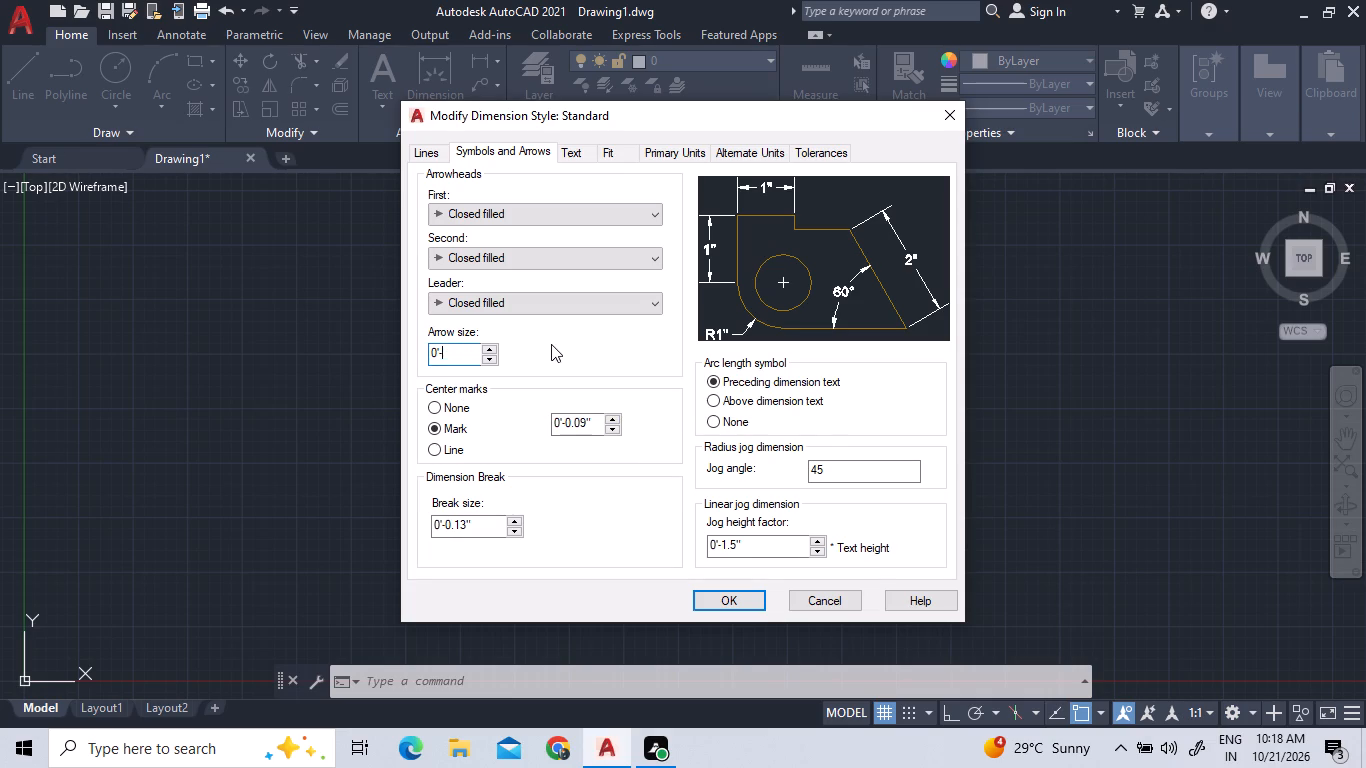
key("BackSpace")
key("BackSpace")
key("BackSpace")
key("BackSpace")
type("4\"")
key("Return")
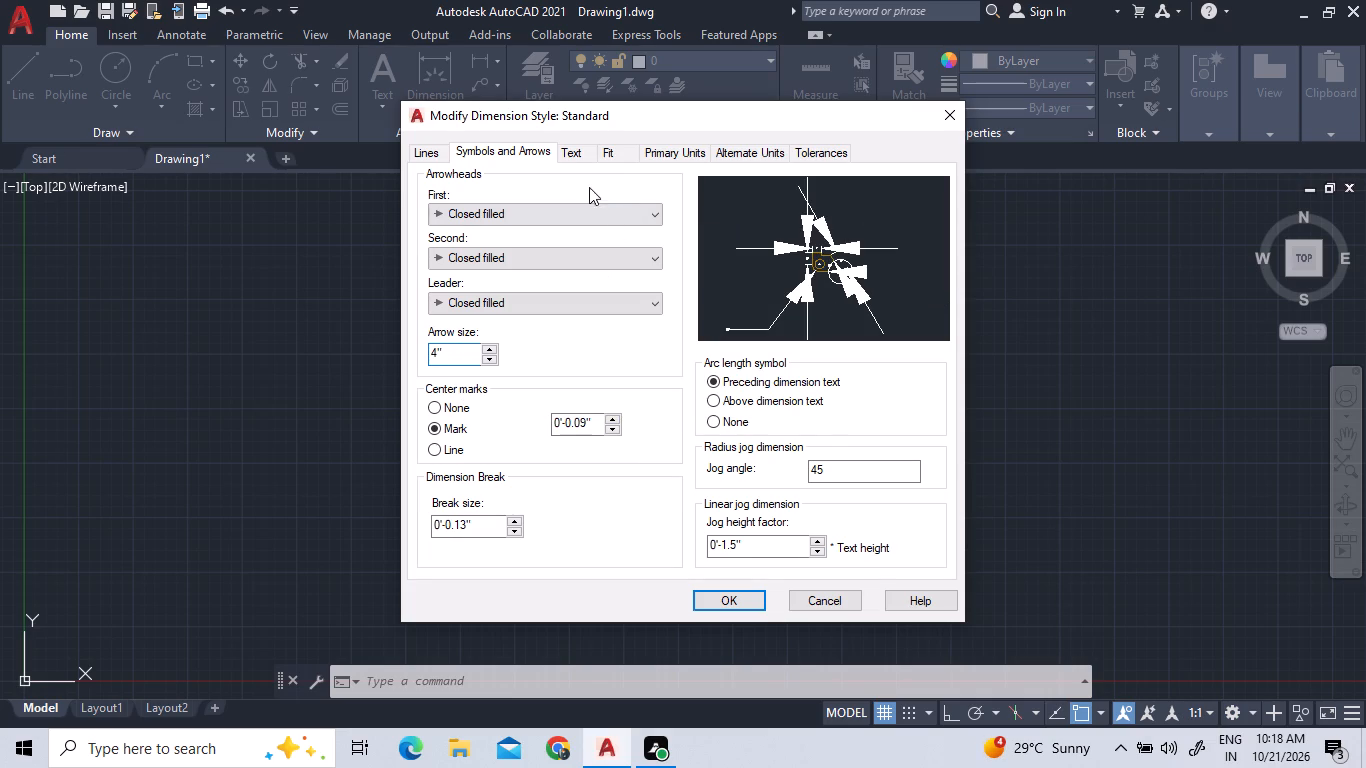
Set the Standard dimension style's text height to 6", then save the style changes and close the Dimension Style Manager.
left_click(570, 157)
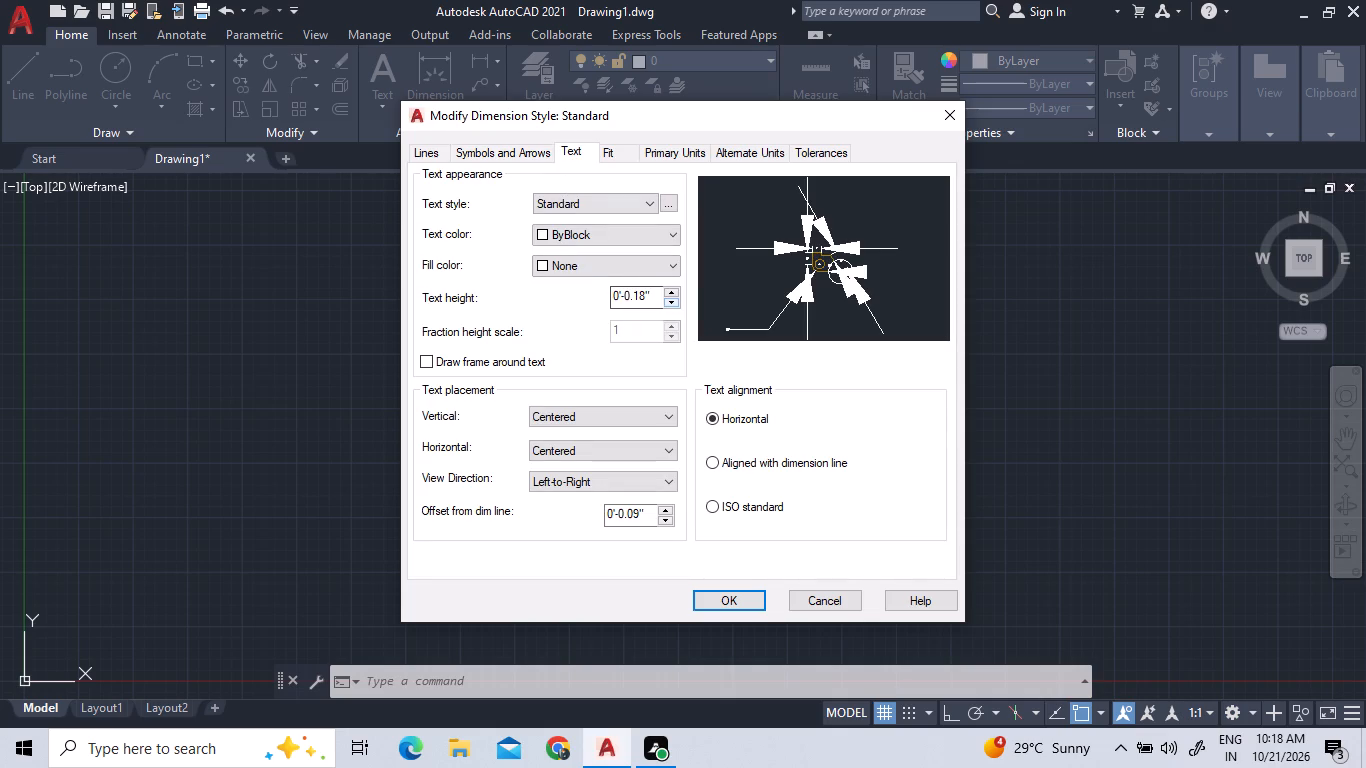
left_click(655, 298)
key("BackSpace")
key("BackSpace")
key("BackSpace")
key("BackSpace")
key("BackSpace")
key("BackSpace")
key("BackSpace")
key("BackSpace")
key("BackSpace")
type("6\"")
key("Return")
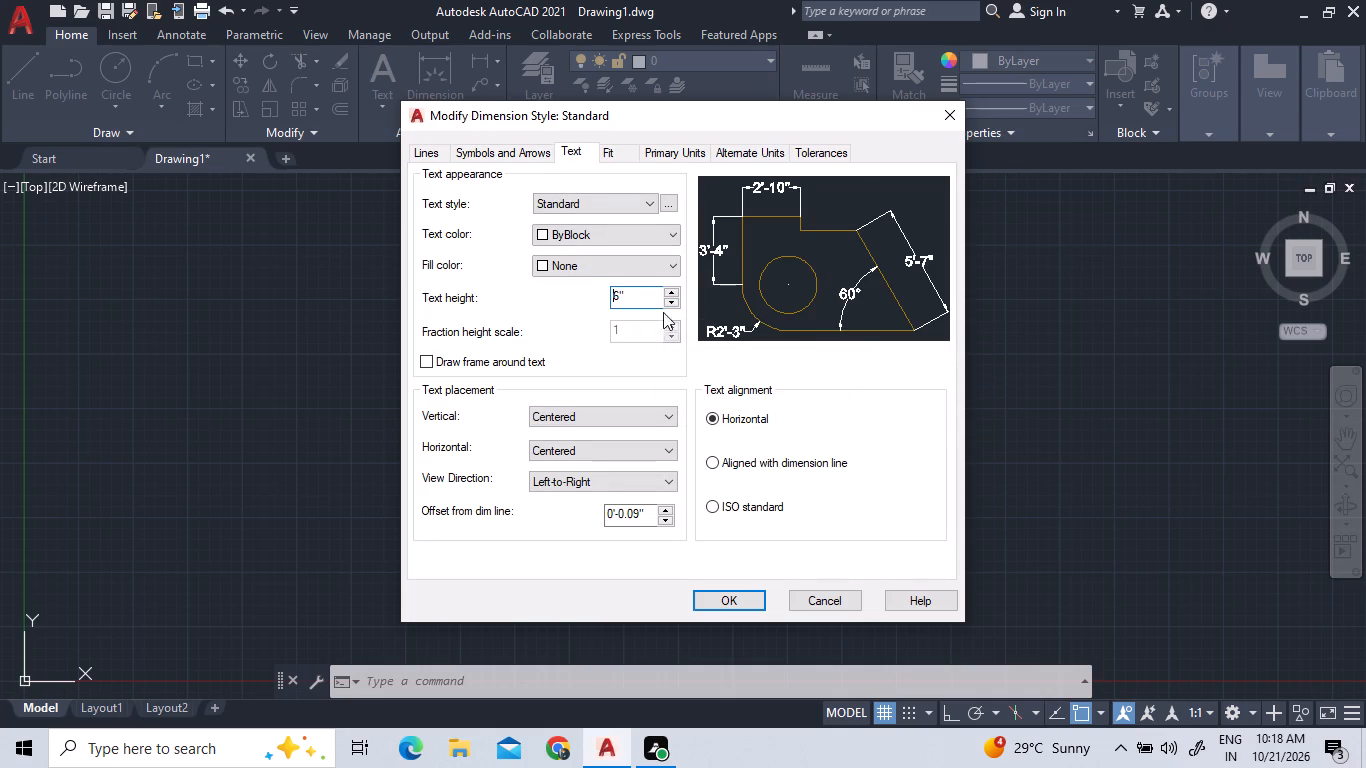
left_click(697, 157)
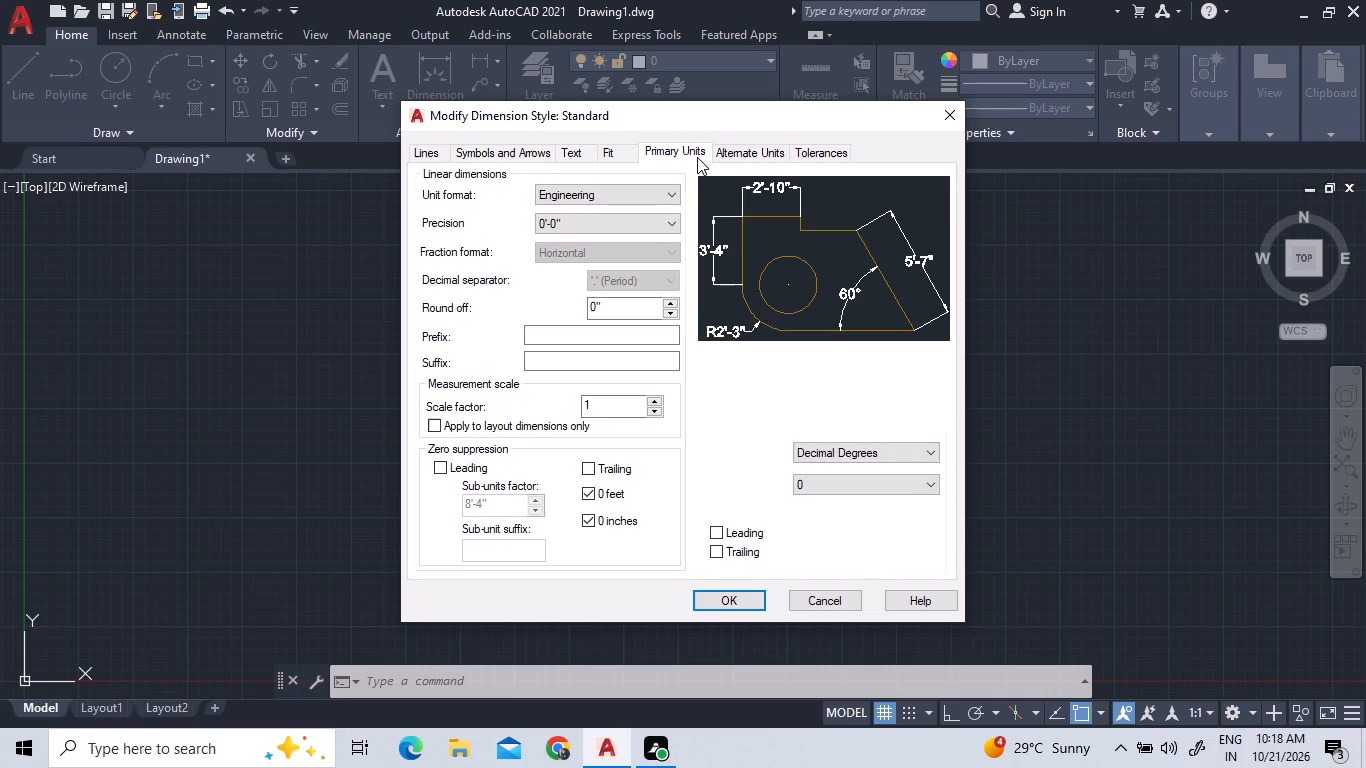
left_click(706, 604)
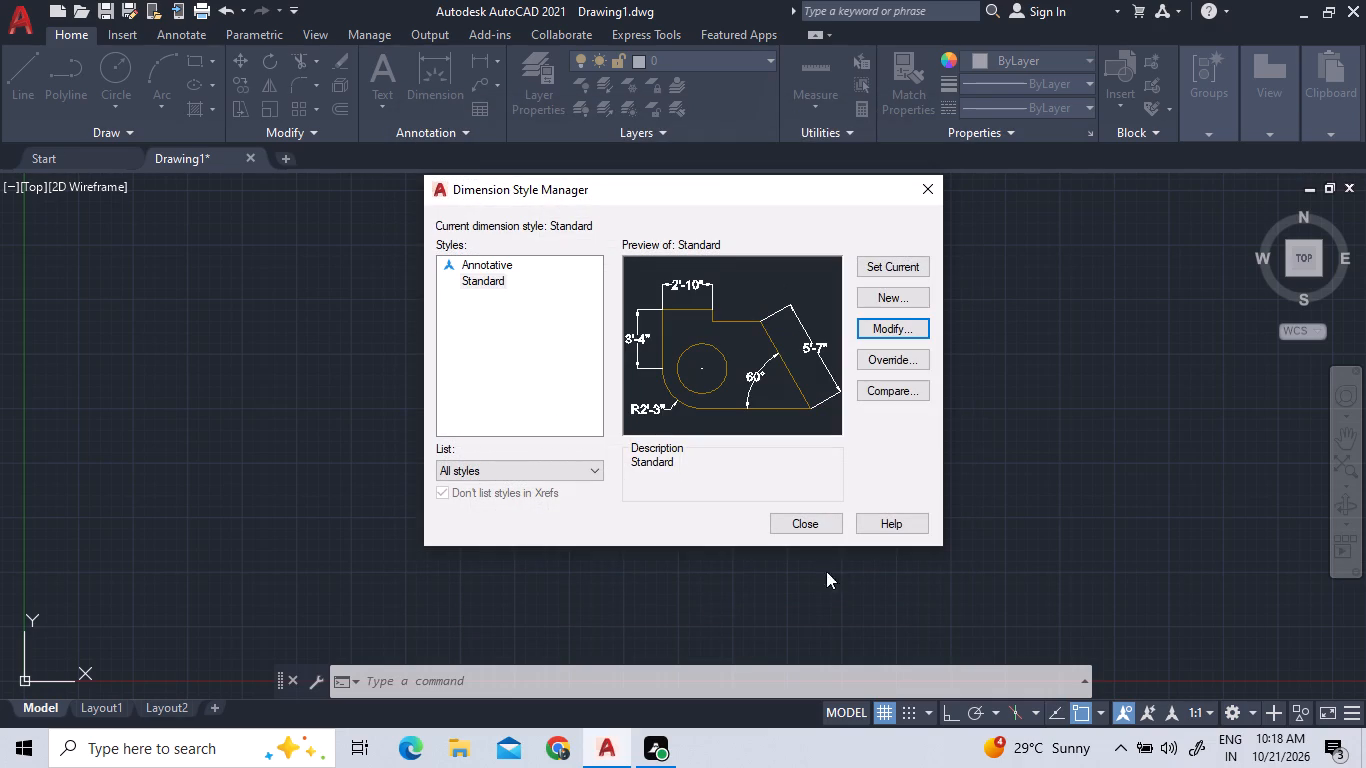
left_click(801, 518)
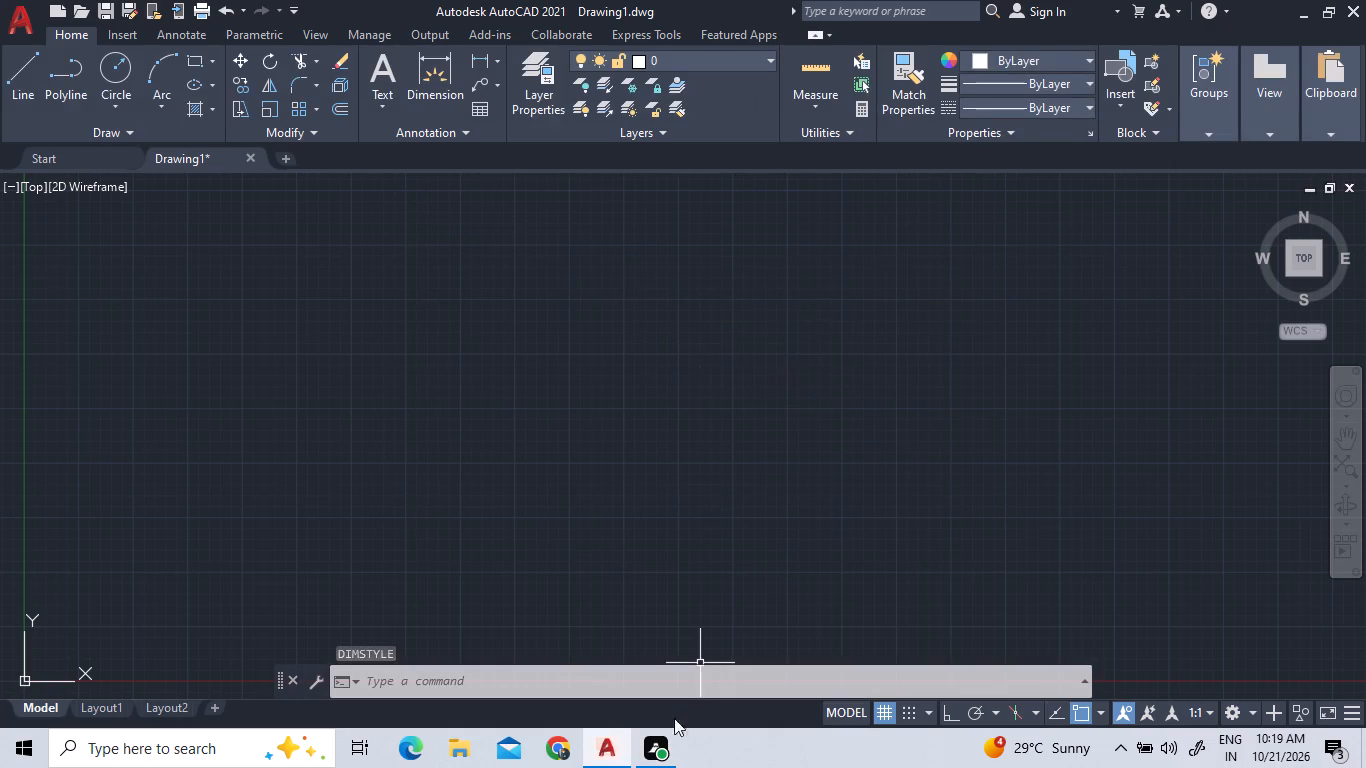
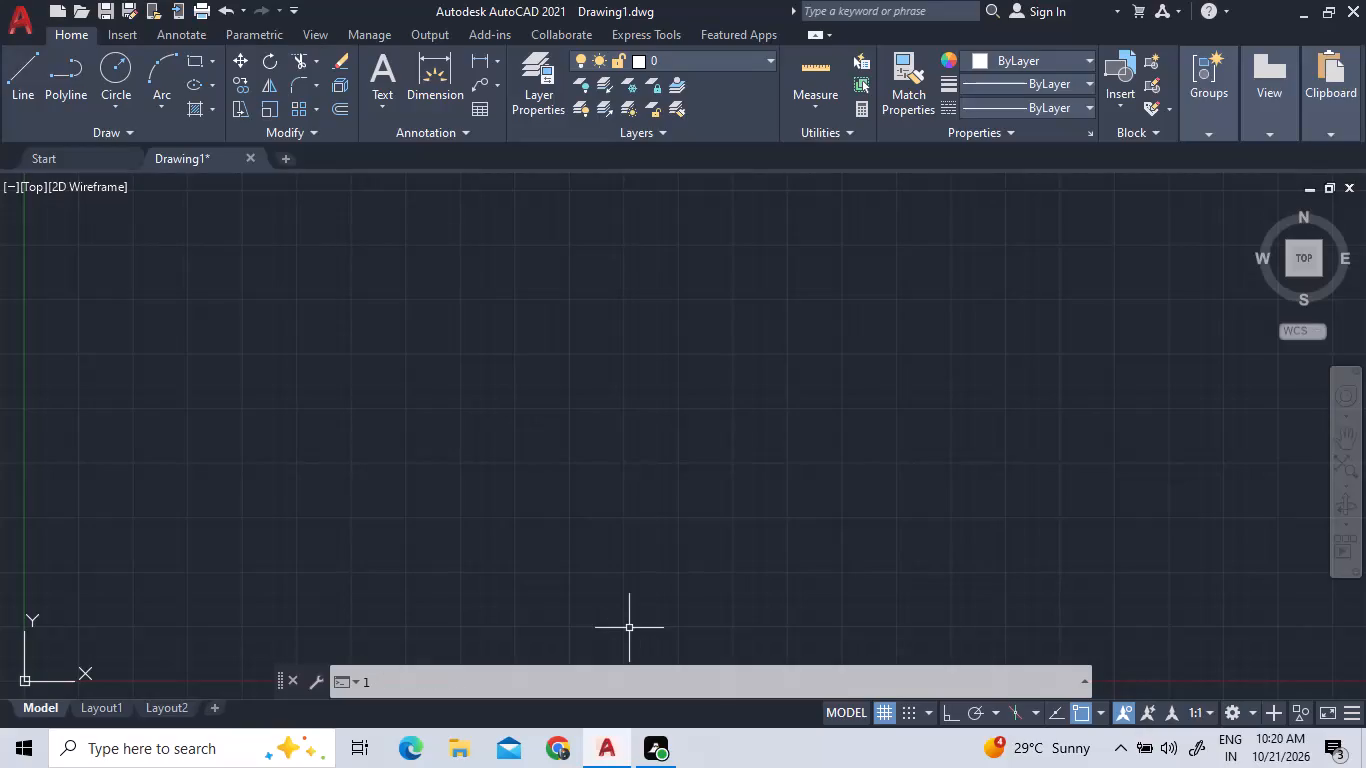
Set the model space limits from the default 0,0 corner to 100',100' and show the full limits area.
key("i")
key("m")
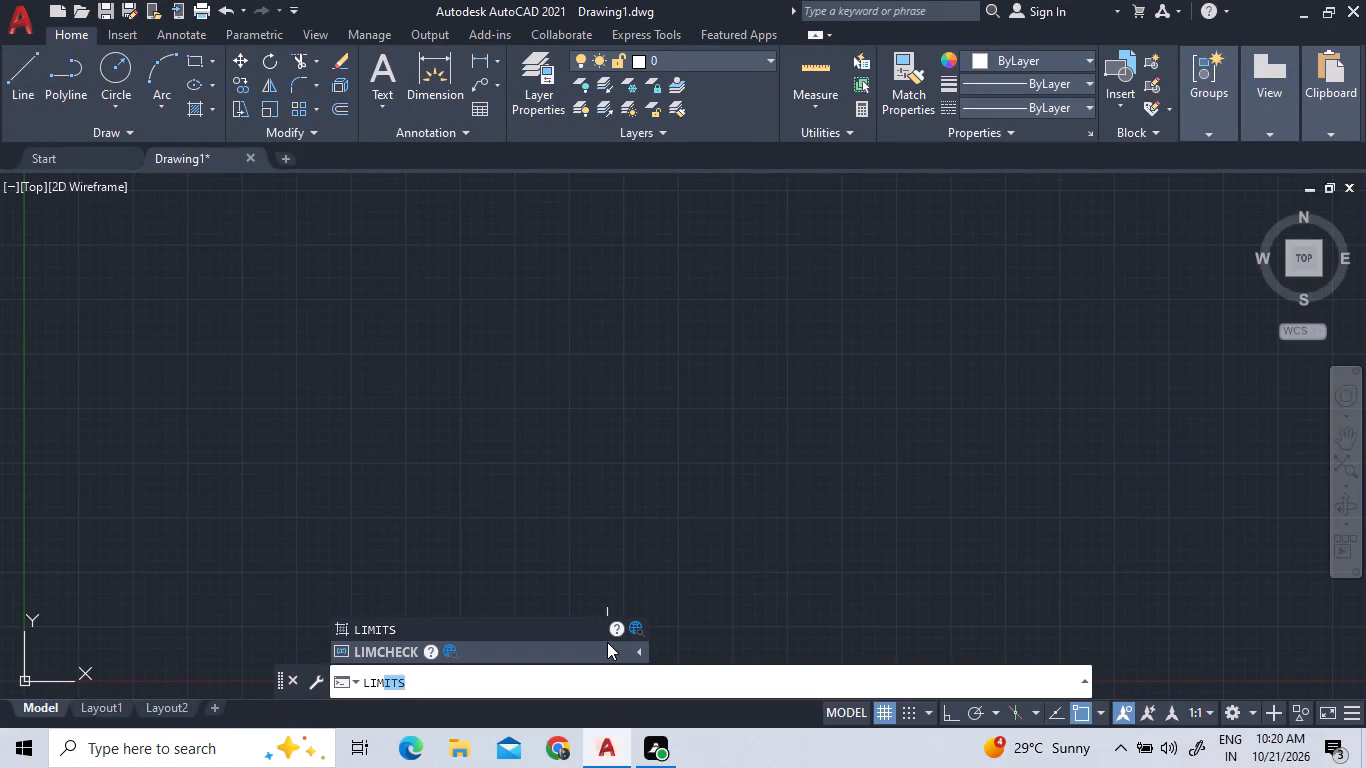
key("i")
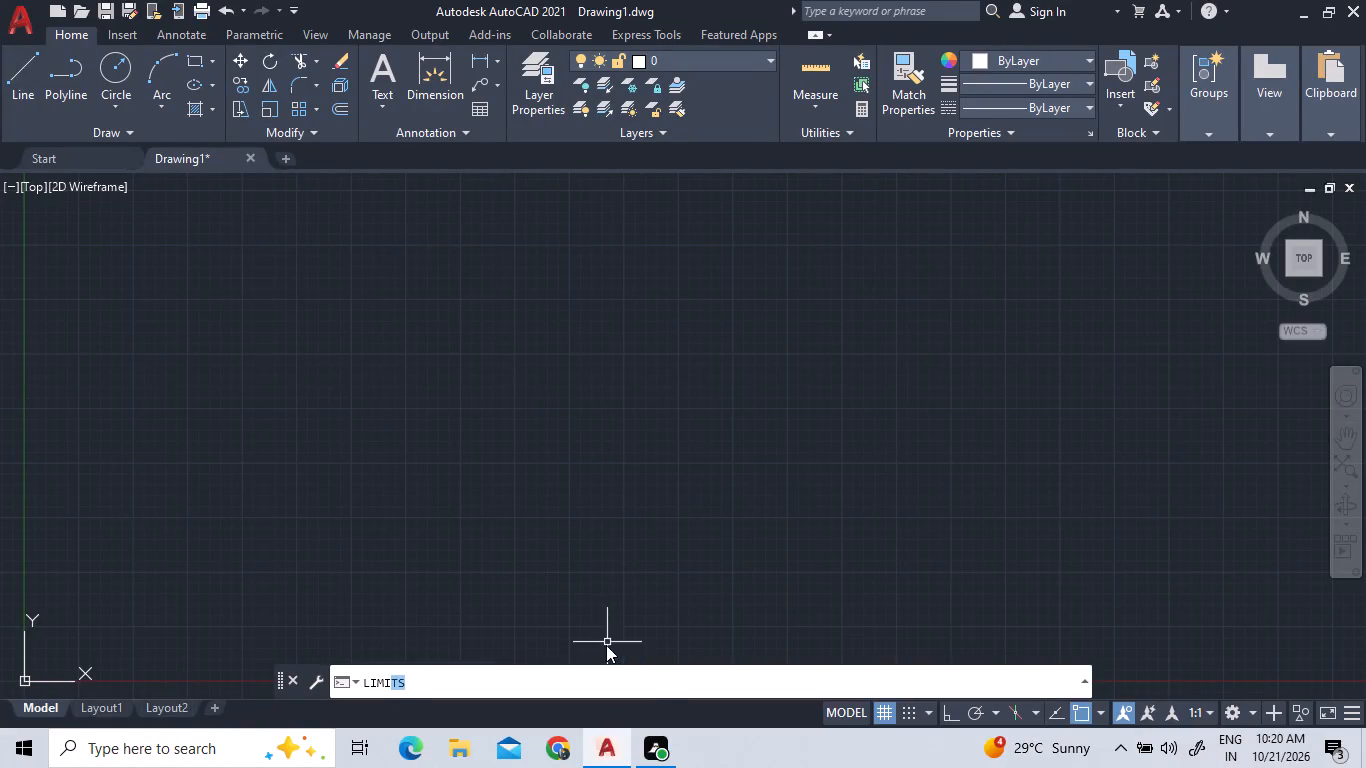
key("Return")
key("Return")
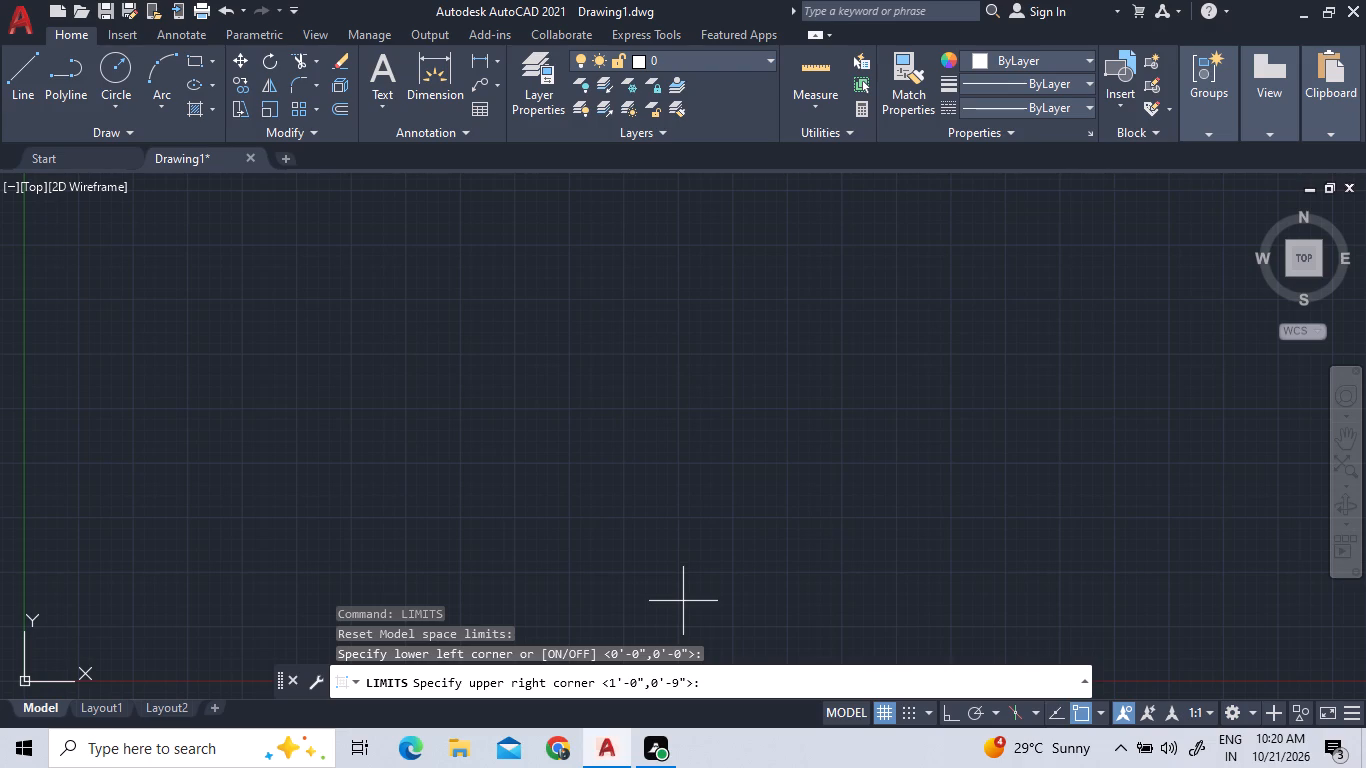
type("100")
key("apostrophe")
type(",100")
key("apostrophe")
key("Return")
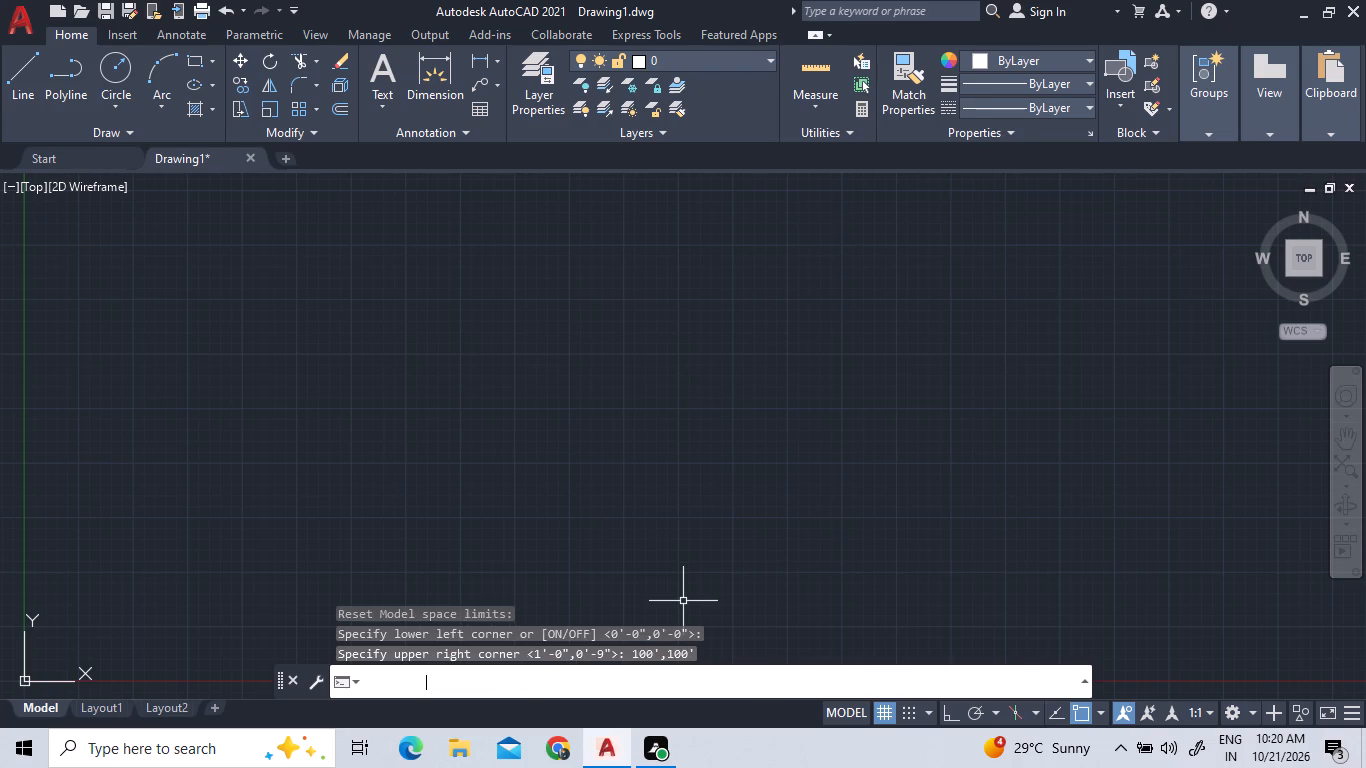
type("z a")
key("space")
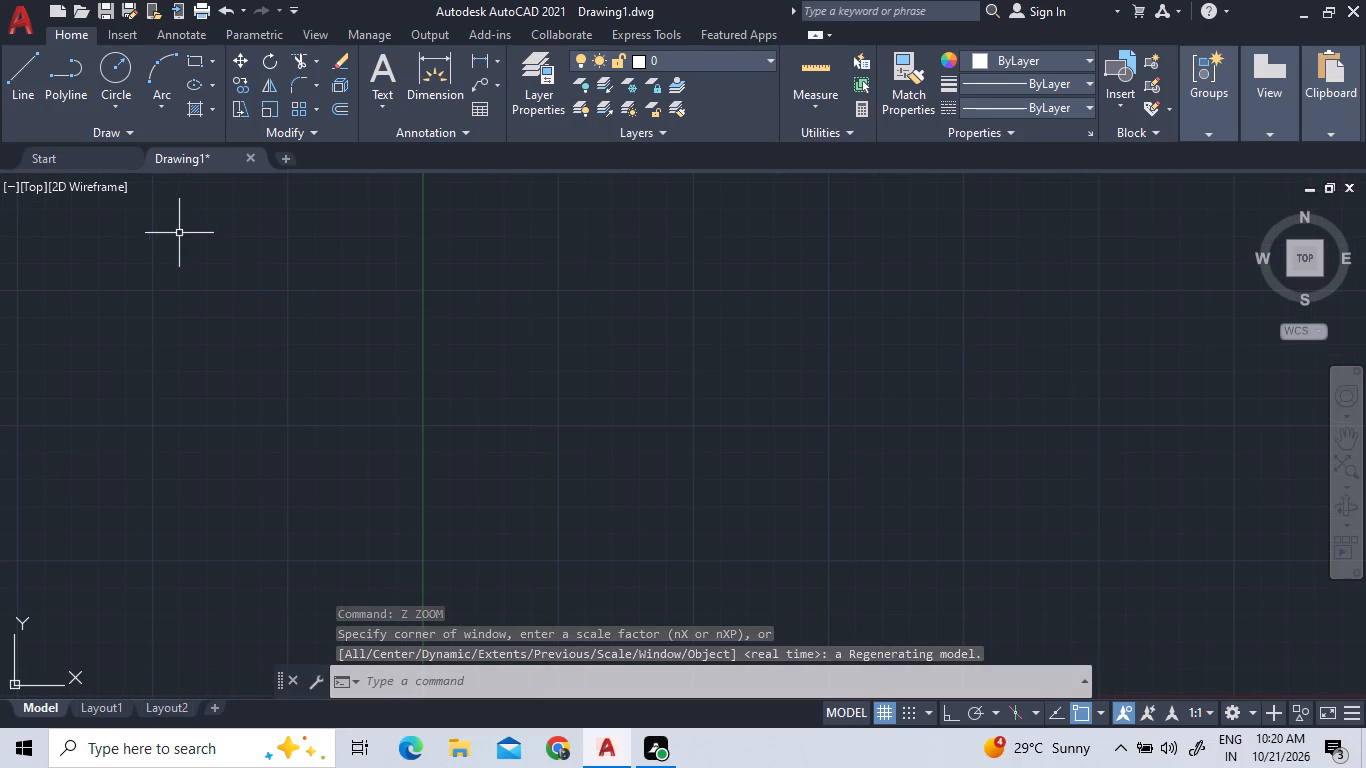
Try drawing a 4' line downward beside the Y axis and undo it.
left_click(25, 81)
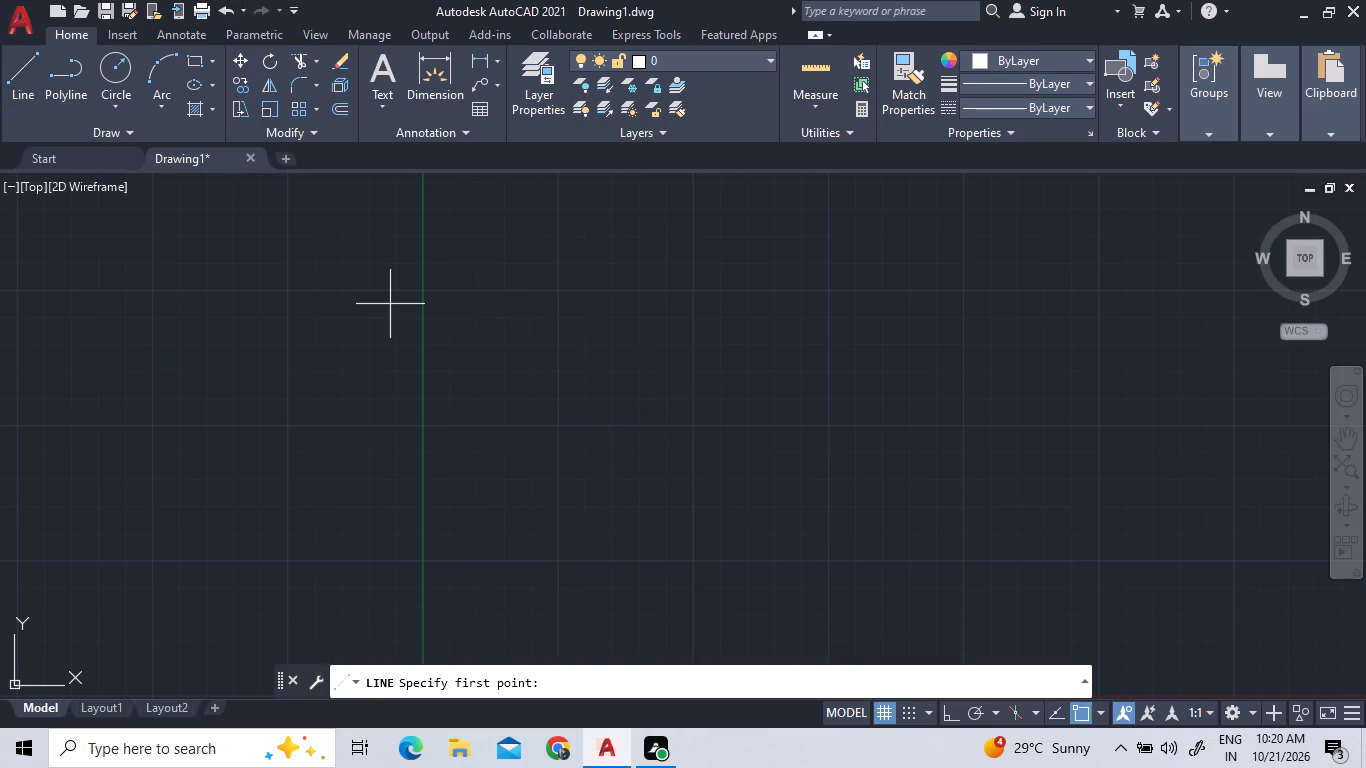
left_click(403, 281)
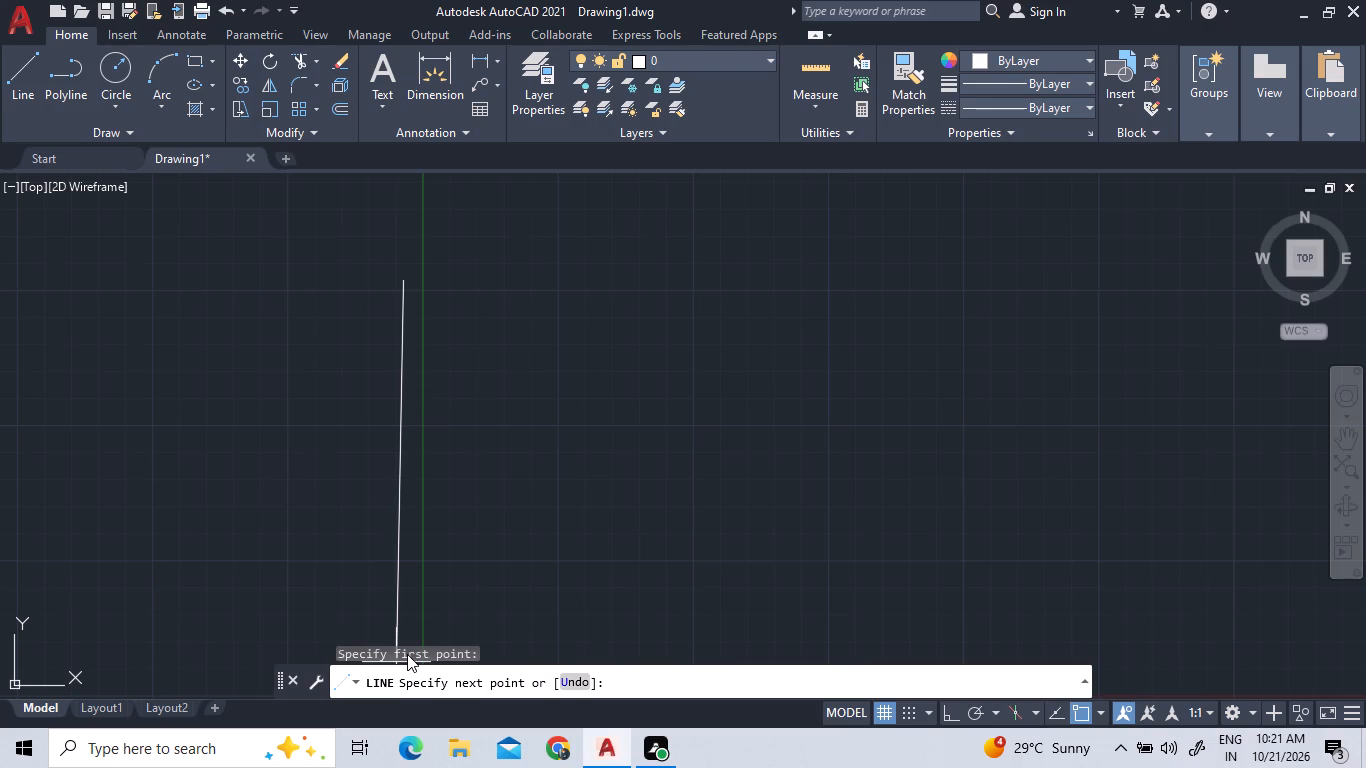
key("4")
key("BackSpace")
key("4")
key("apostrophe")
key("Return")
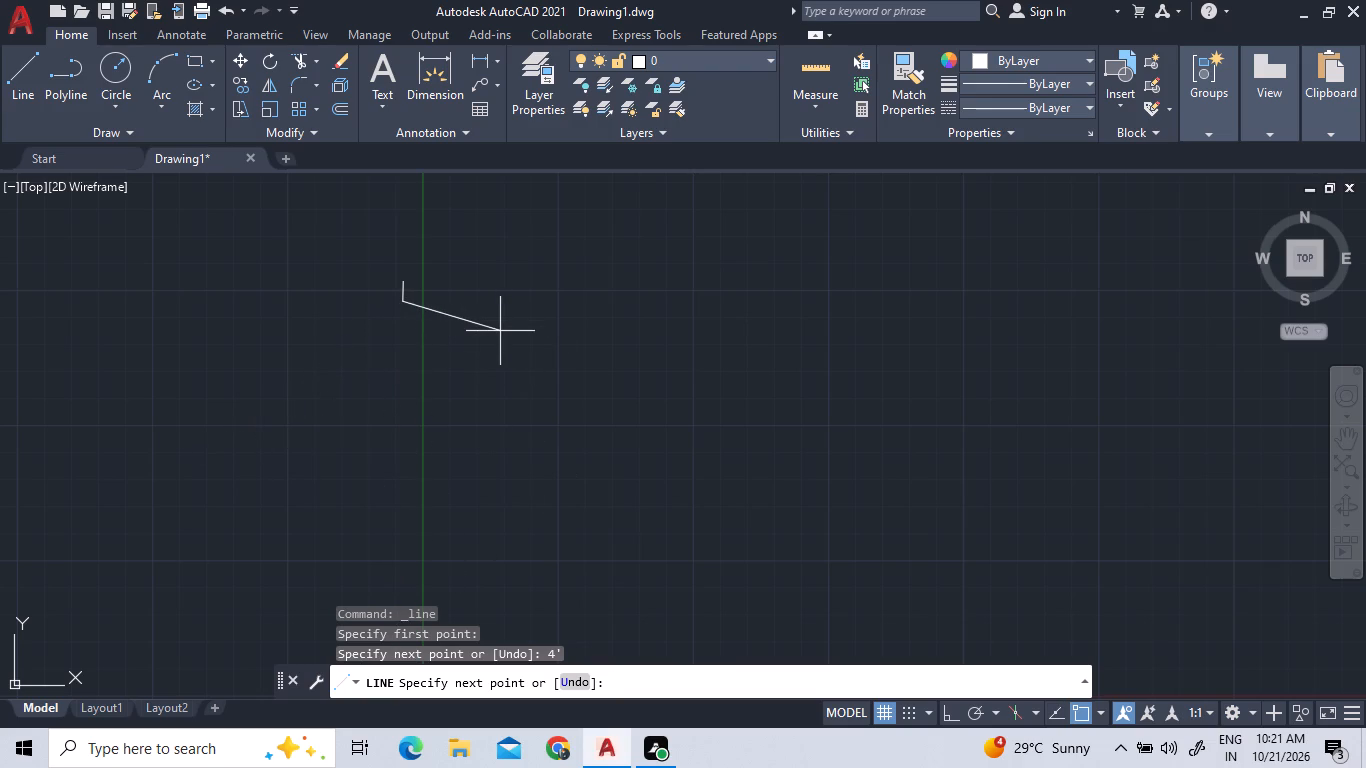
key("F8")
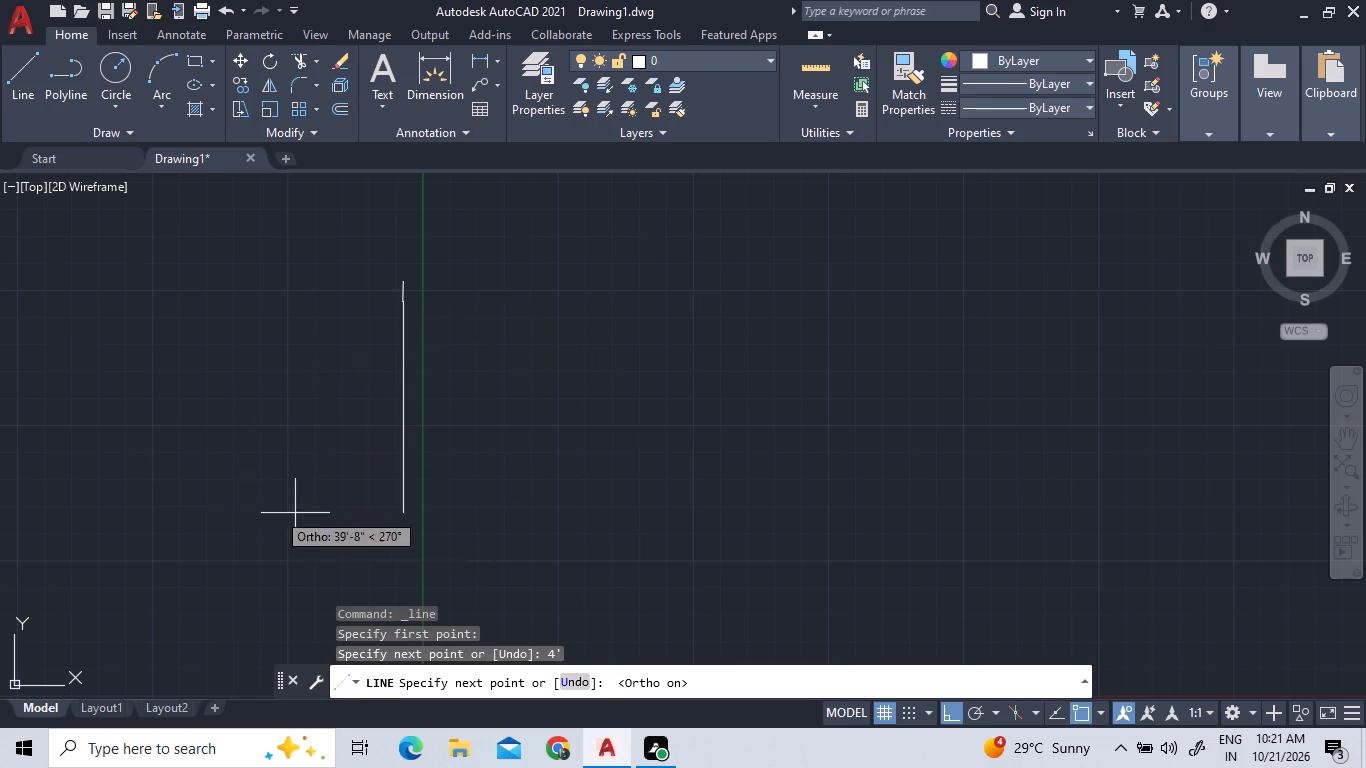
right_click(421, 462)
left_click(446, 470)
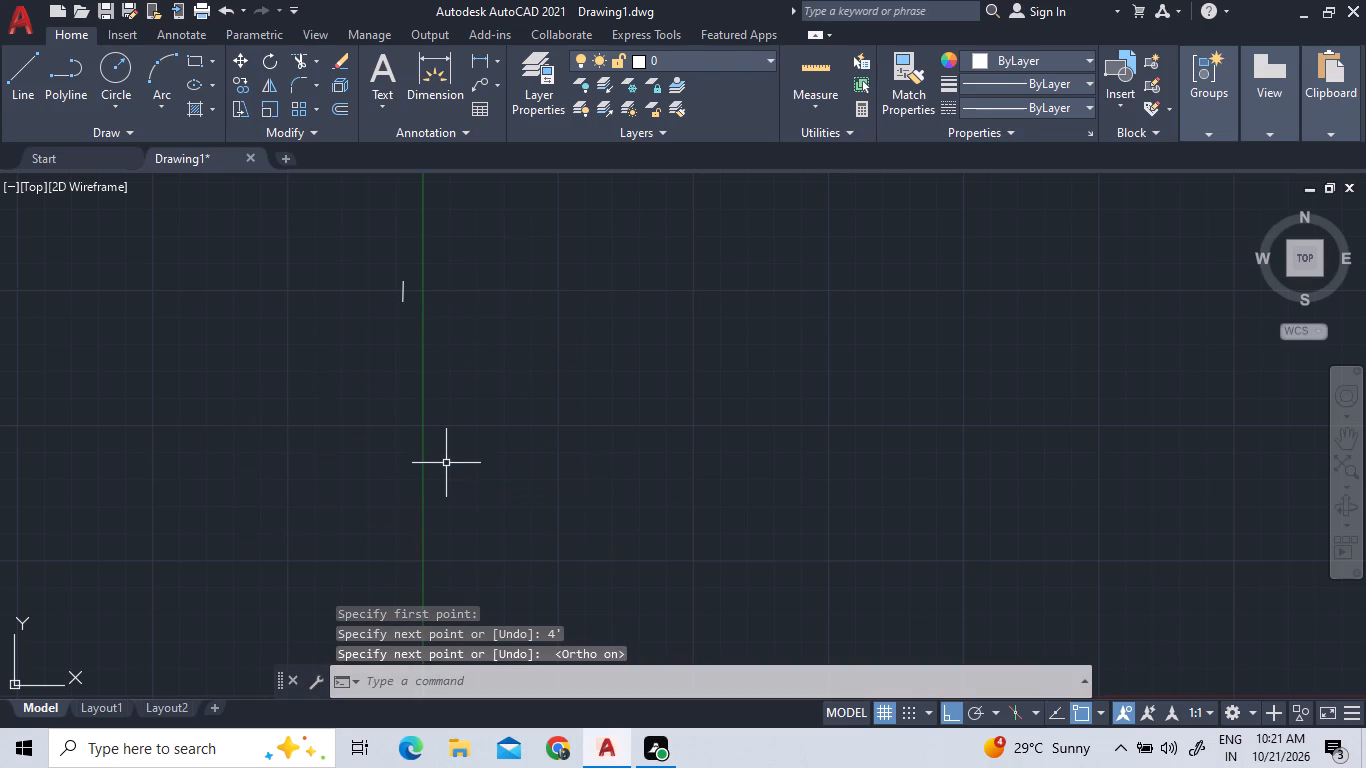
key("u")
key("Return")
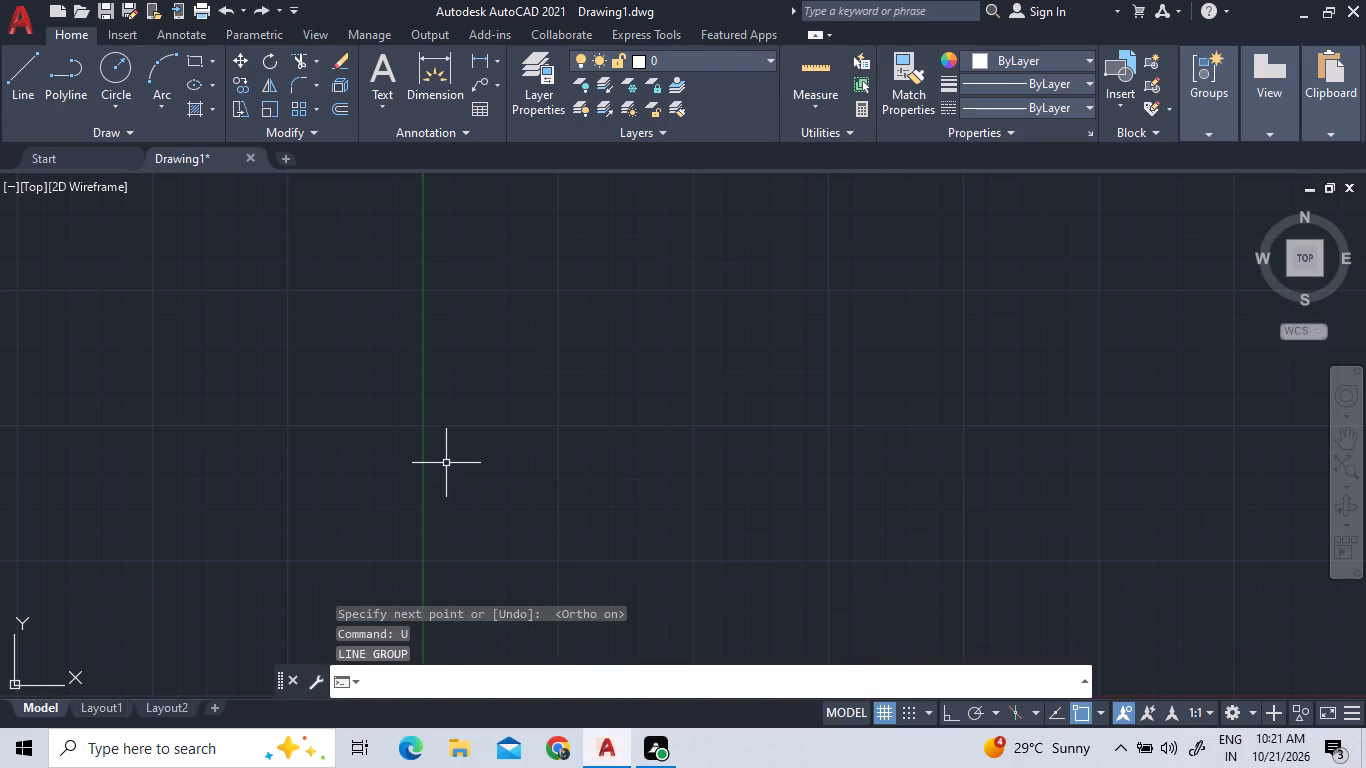
Starting on the Y axis with ortho on, draw a horizontal baseline rightward in consecutive line segments of 3'6", 20', 20' and 3'6".
left_click(23, 75)
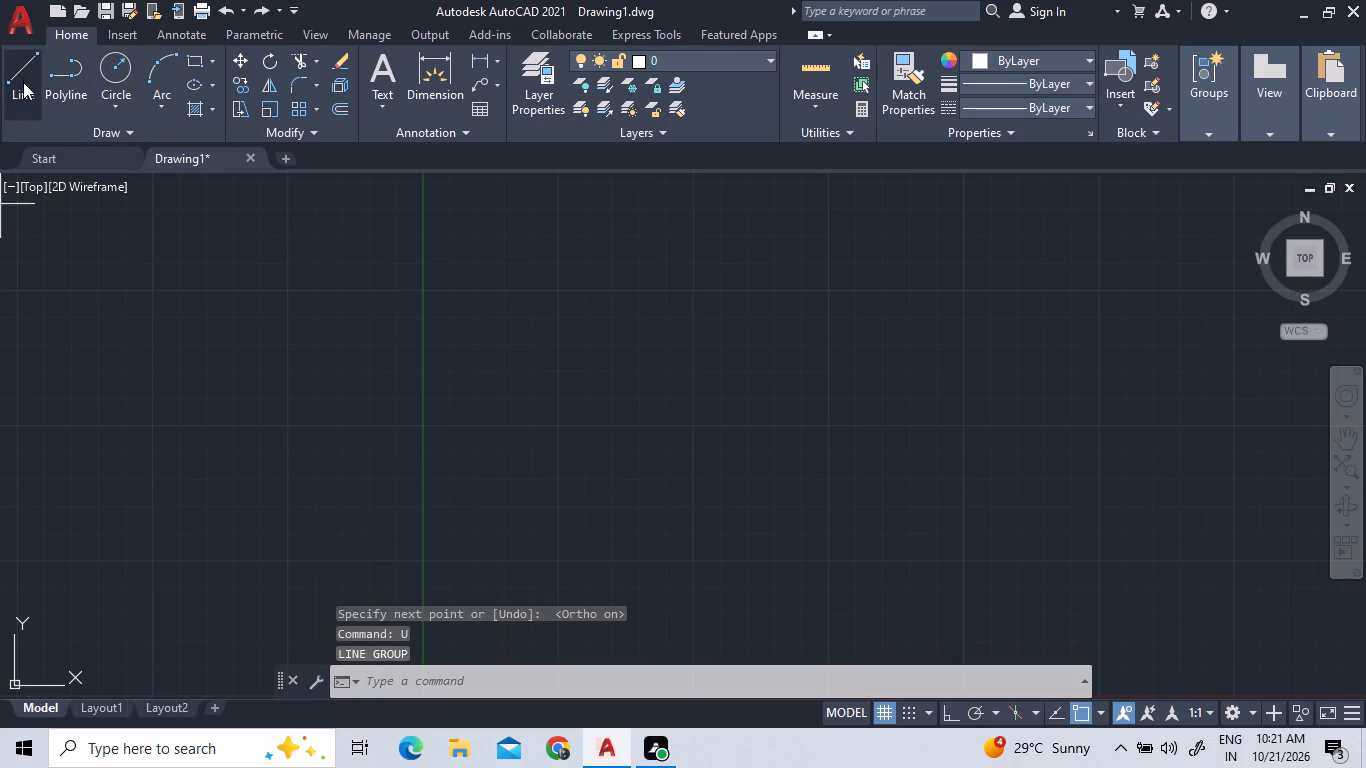
left_click(421, 598)
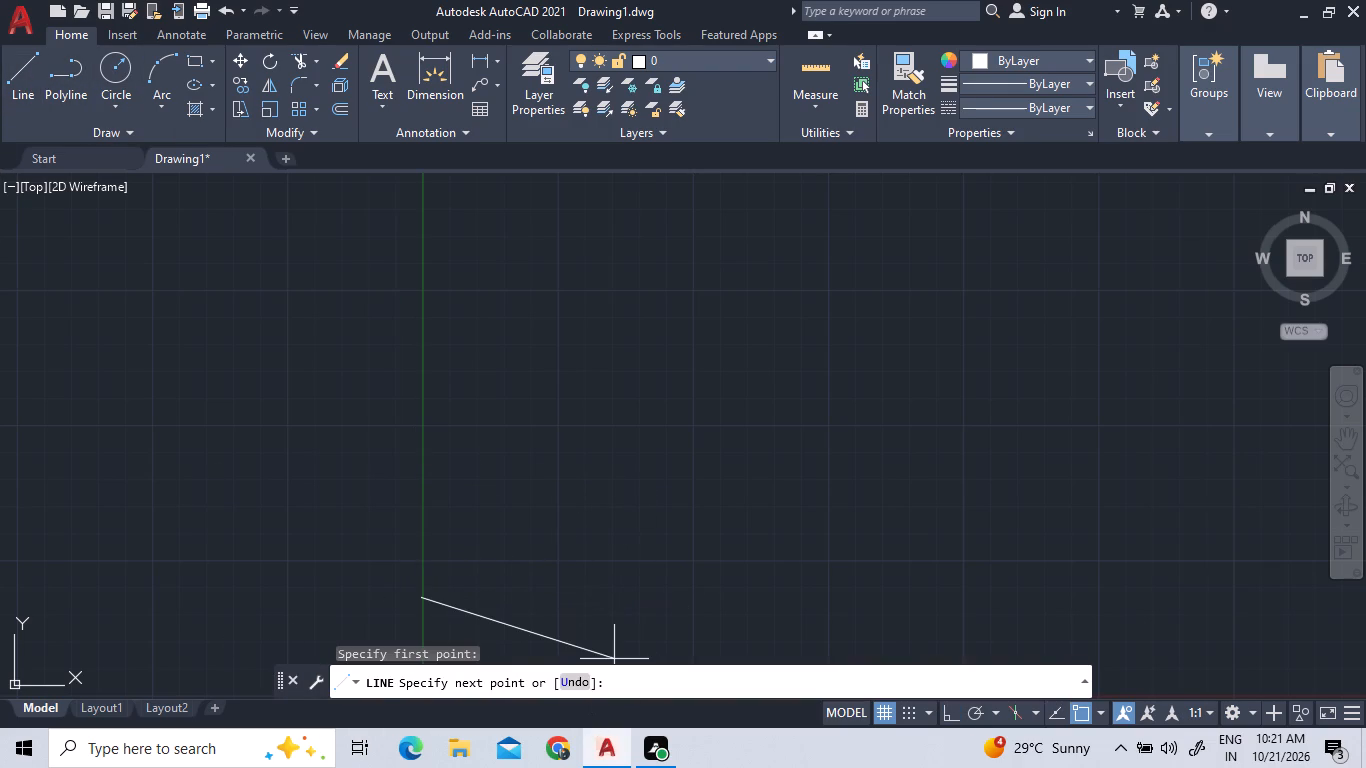
key("F8")
key("3")
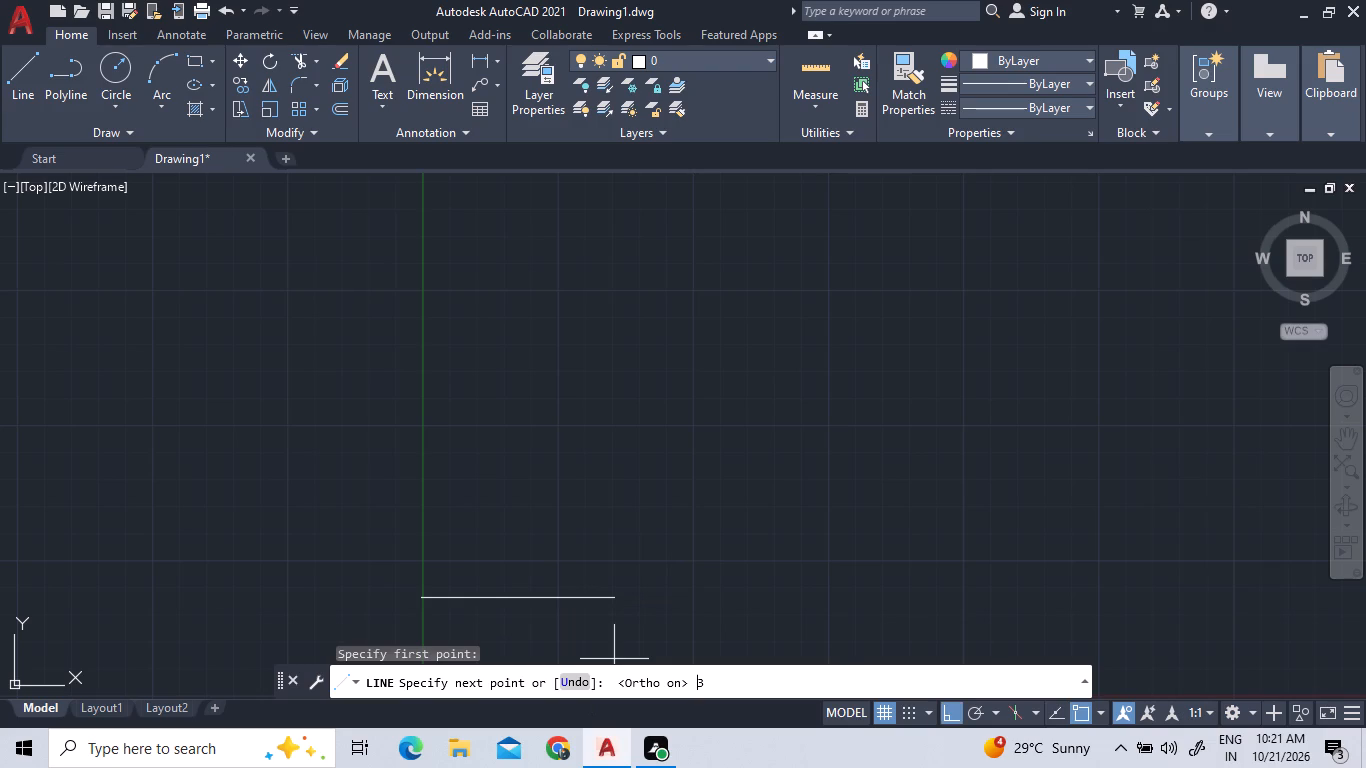
key("apostrophe")
type("6\"")
key("Return")
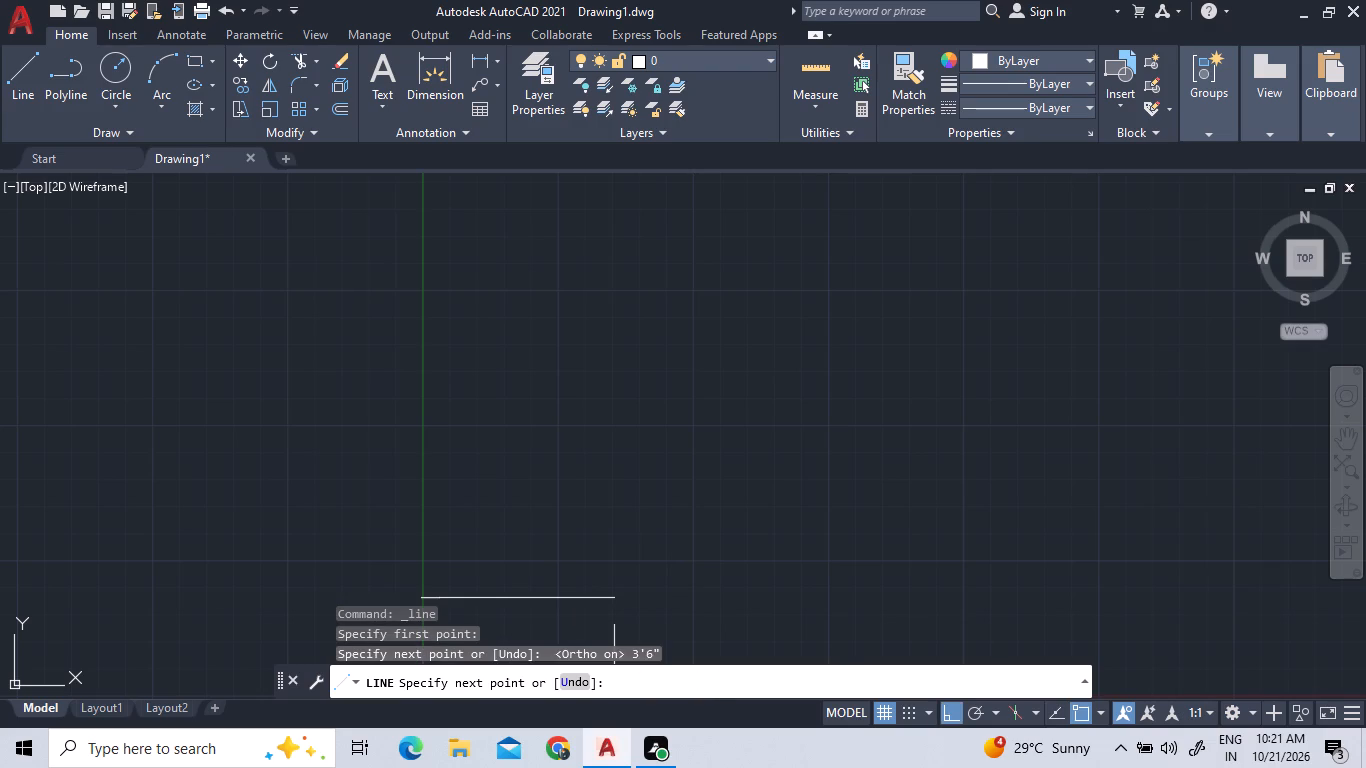
type("20'")
key("Return")
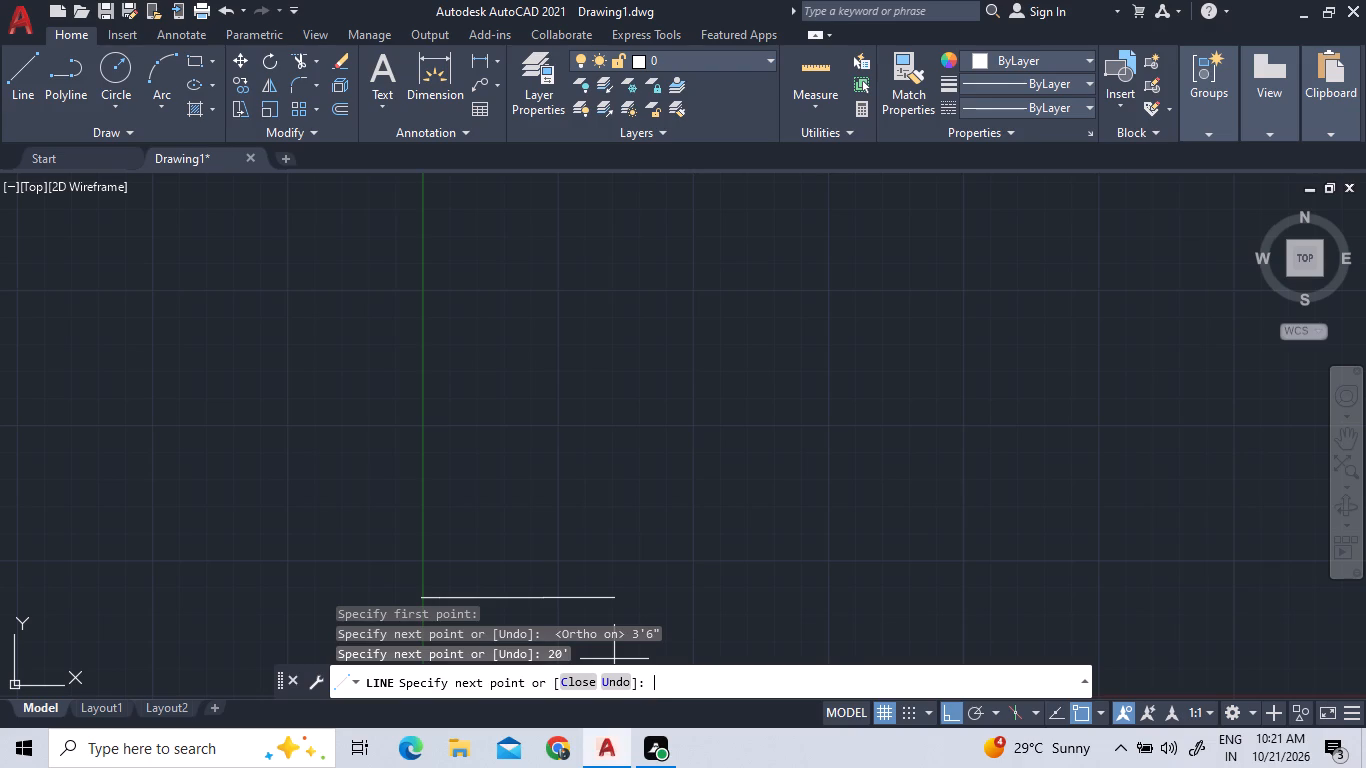
type("20")
key("apostrophe")
key("Return")
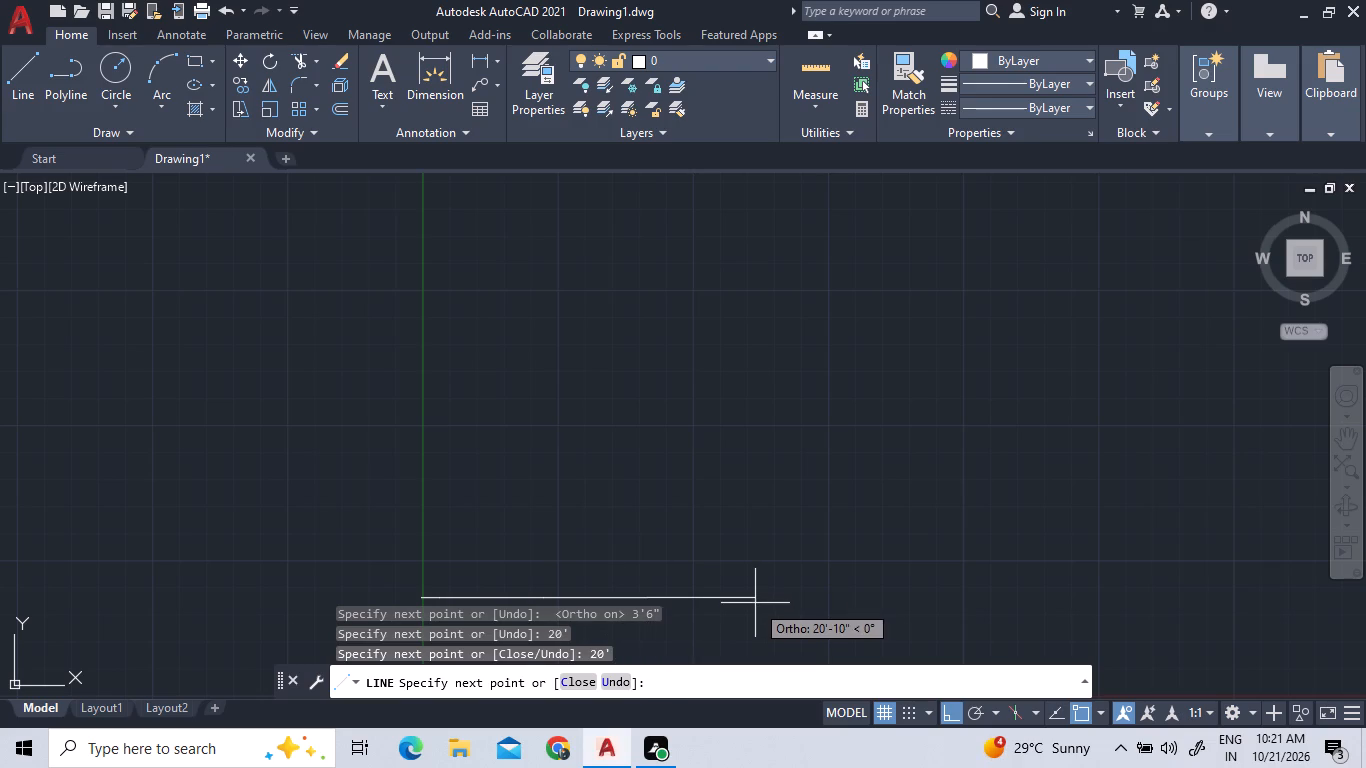
type("3'")
type("6\"")
key("Return")
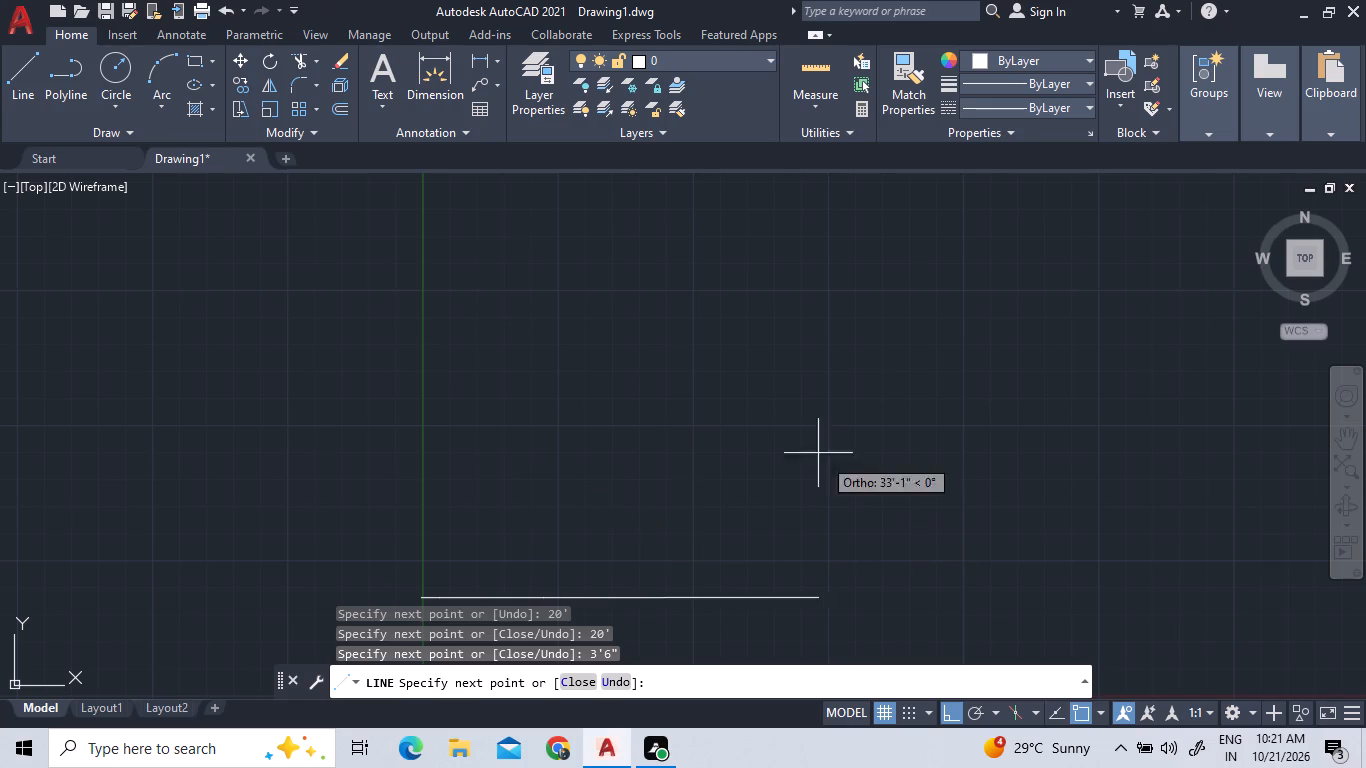
Continue the line upward from the baseline's right end with 4' and 40' segments, and add a 4' segment leftward at the top.
key("4")
key("apostrophe")
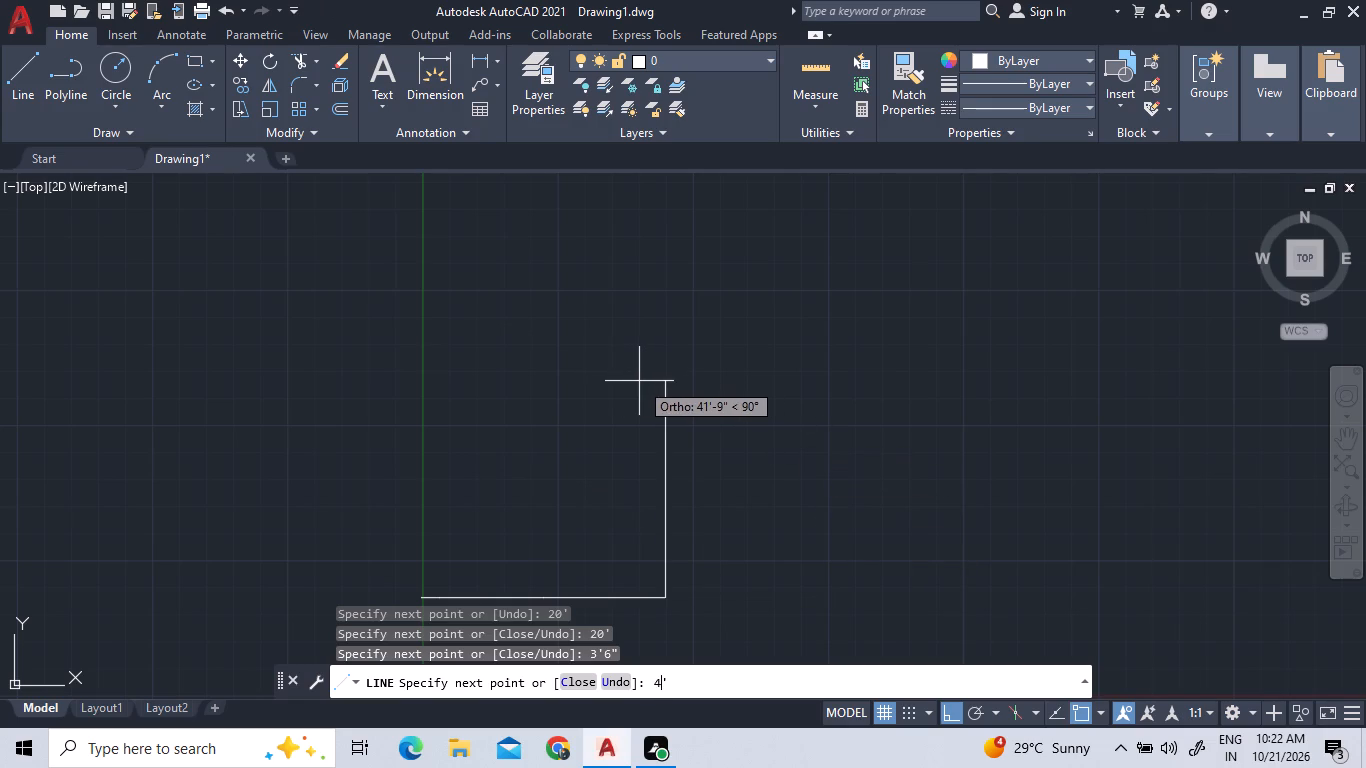
key("Return")
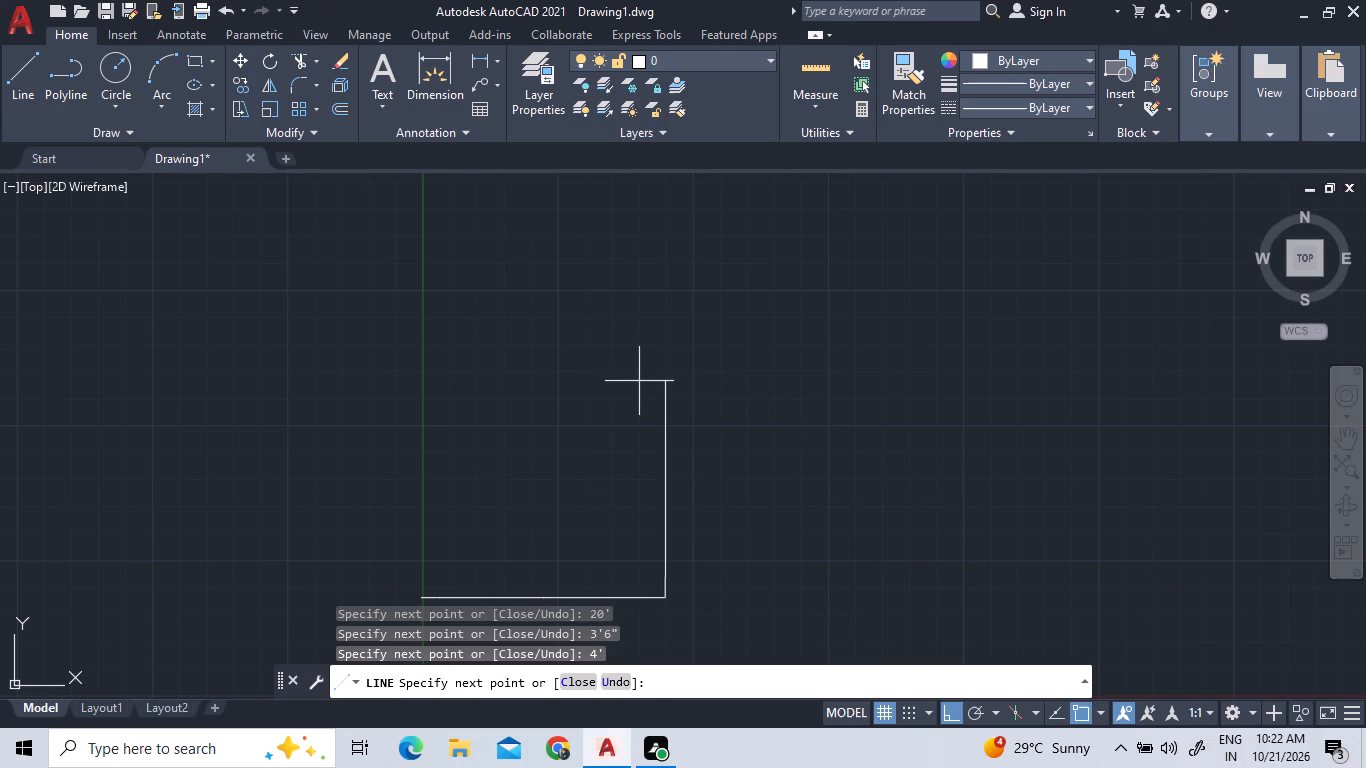
type("40'")
key("Return")
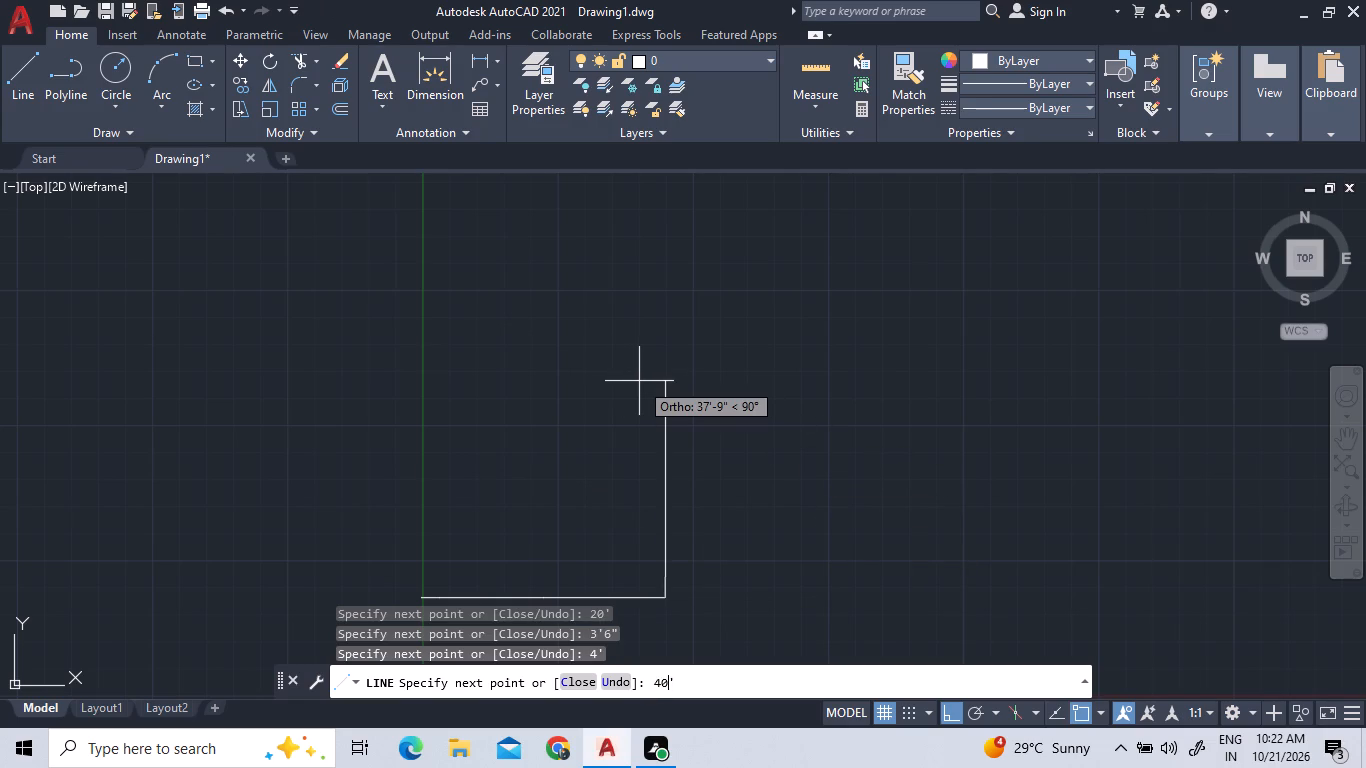
type("4'")
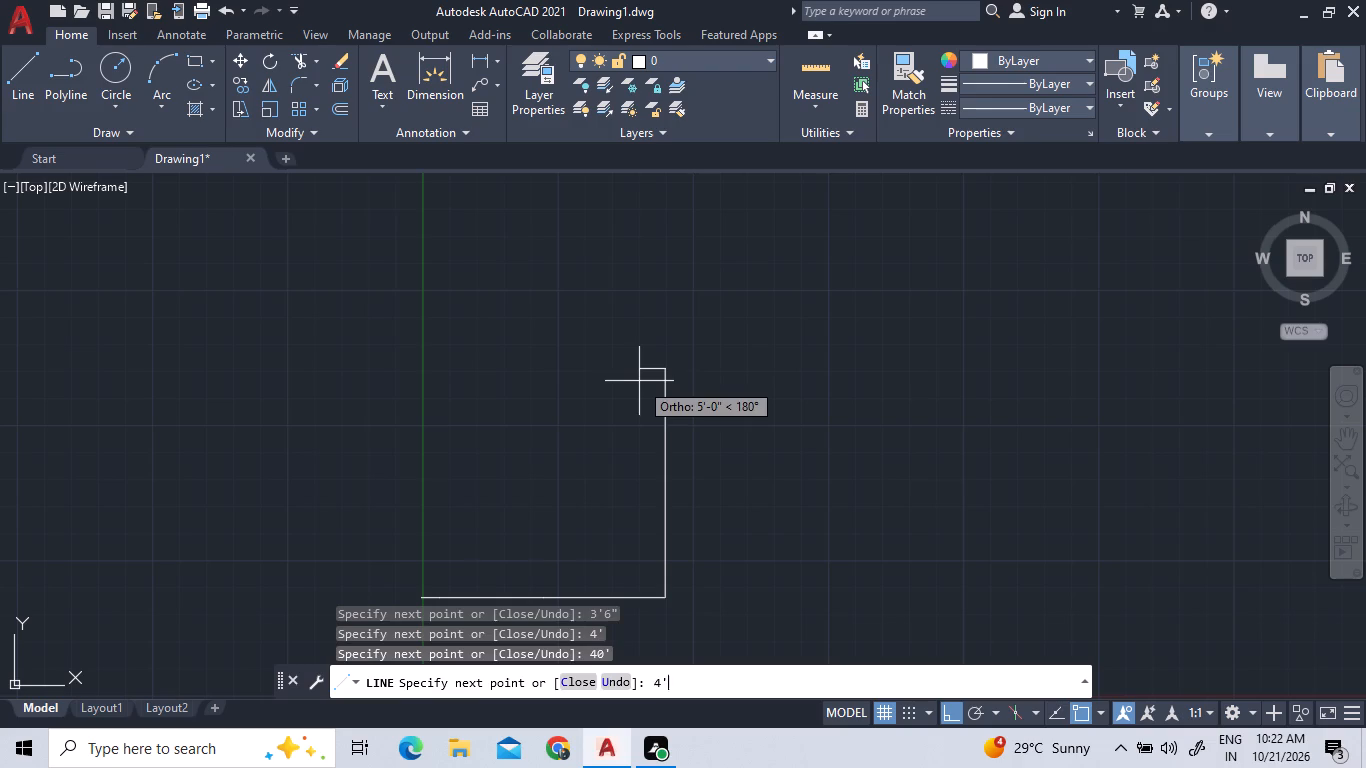
key("Return")
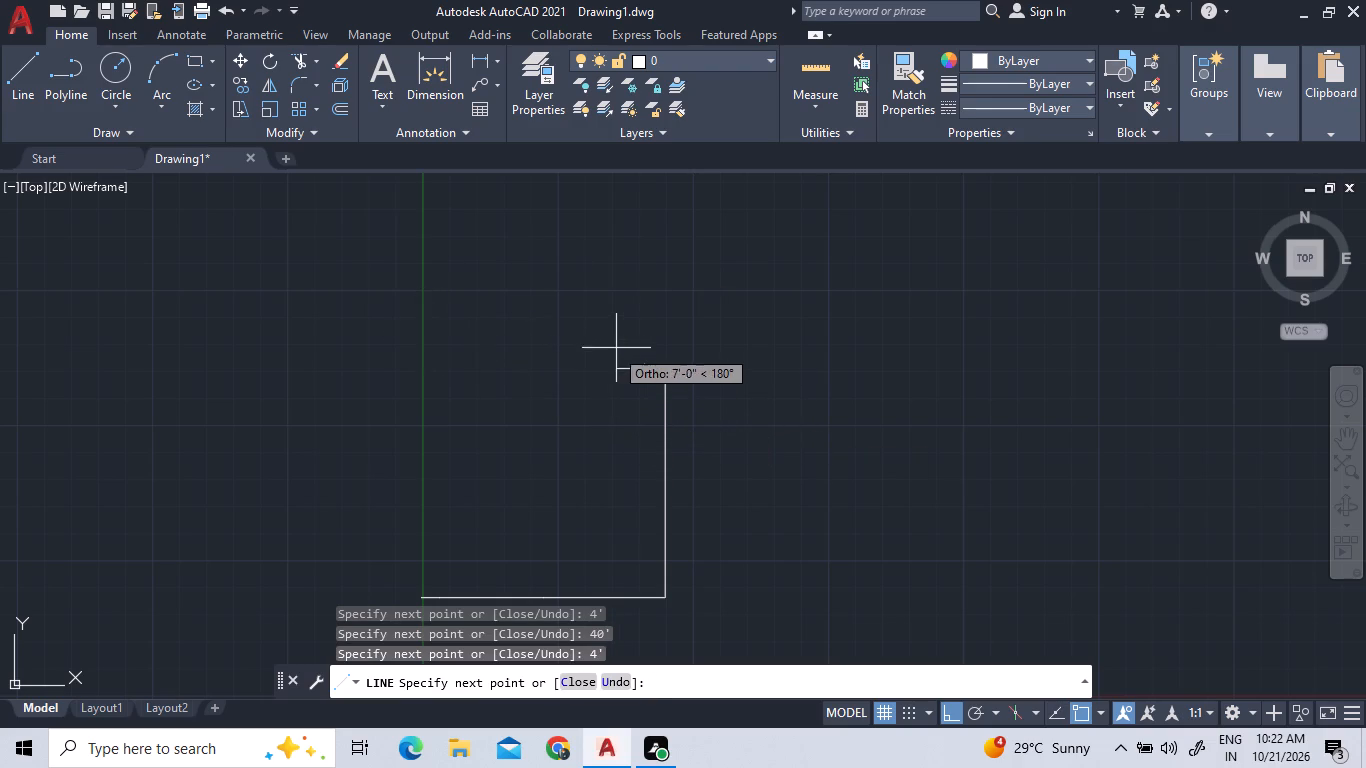
Check the lengths of the drawn segments with the quick Measure tool.
left_click(824, 68)
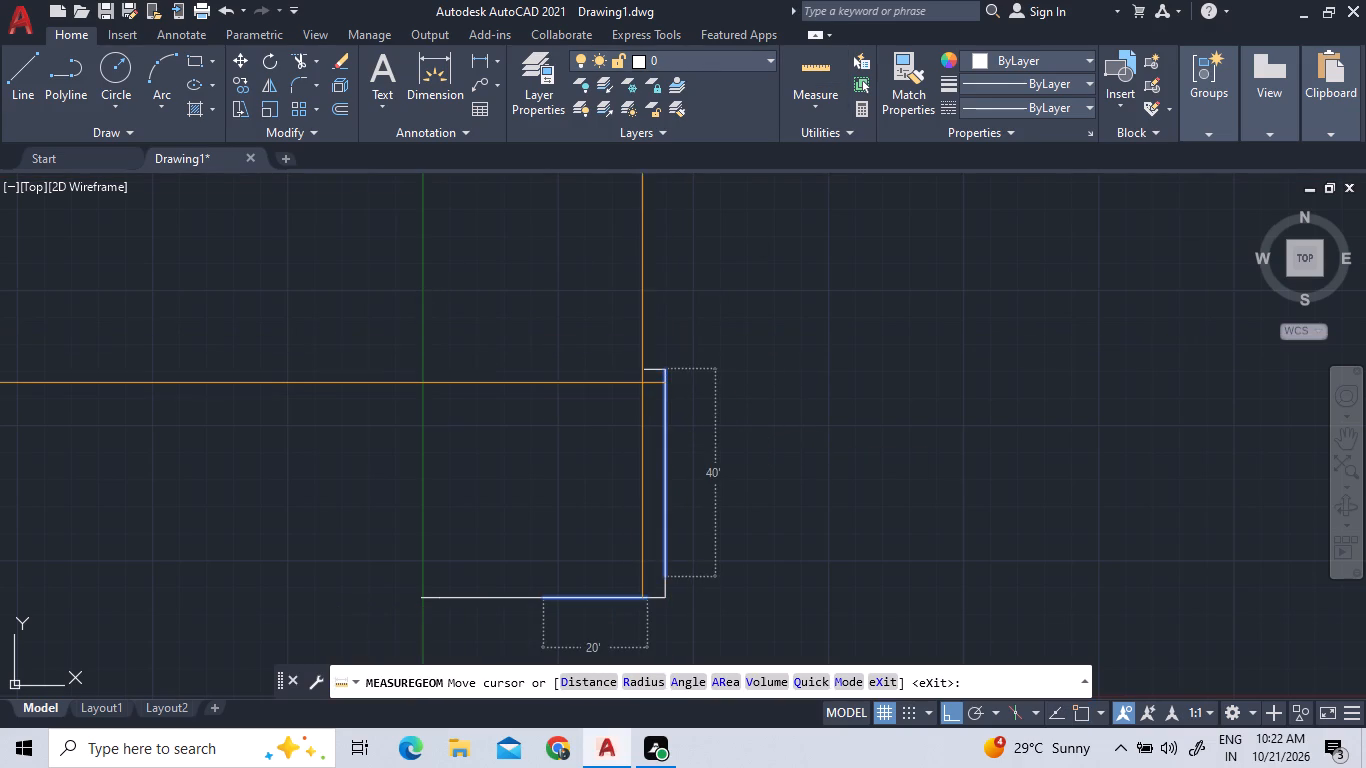
right_click(648, 340)
left_click(659, 348)
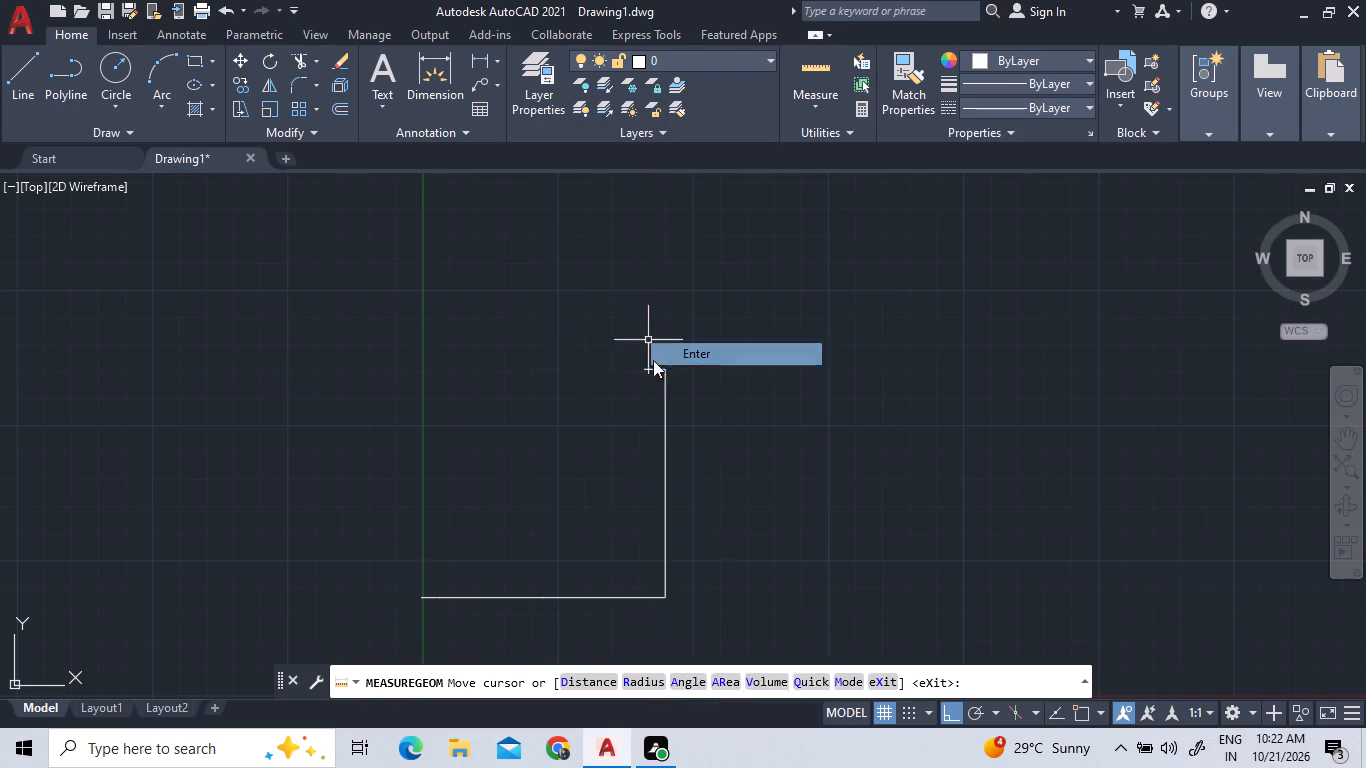
Delete the 4' horizontal segment at the top of the vertical line.
left_click(650, 368)
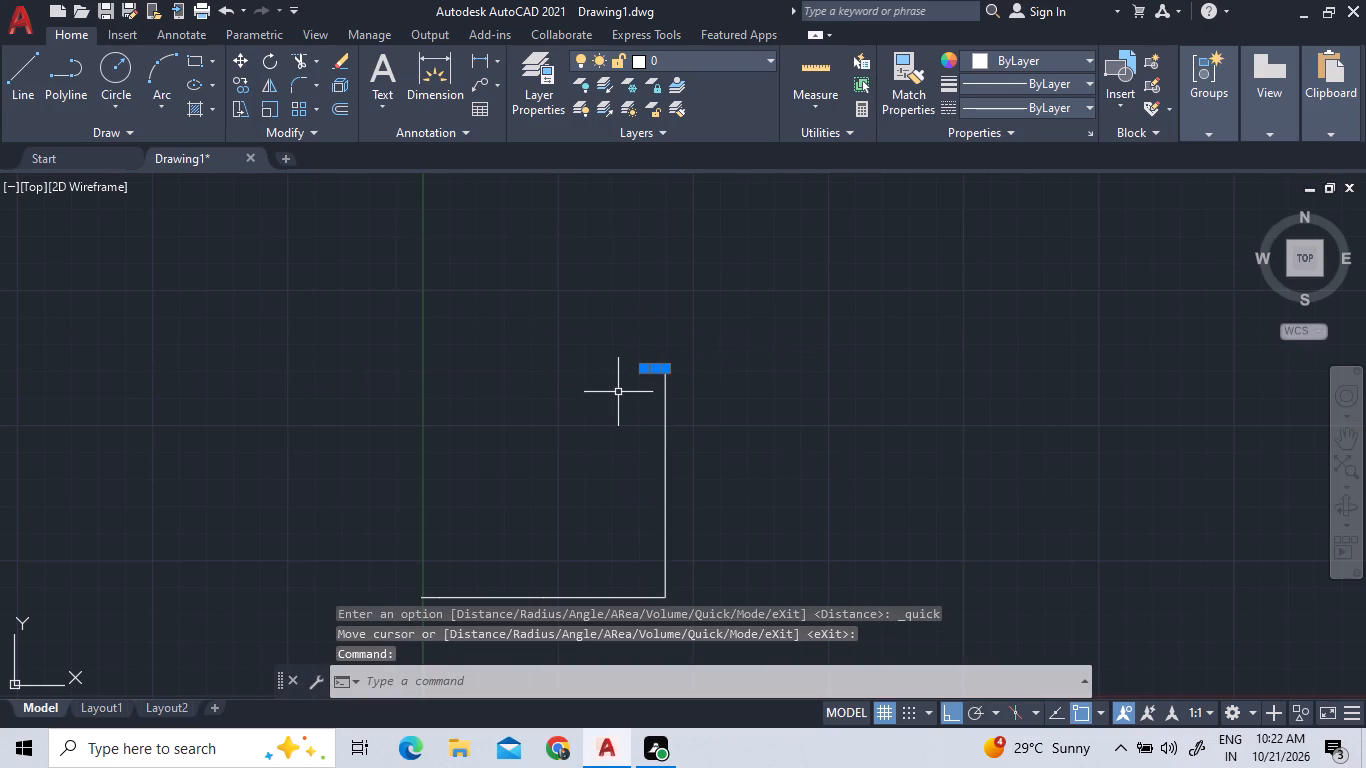
key("BackSpace")
key("Delete")
Delete the selected 4' horizontal segment at the top of the vertical line.
key("Delete")
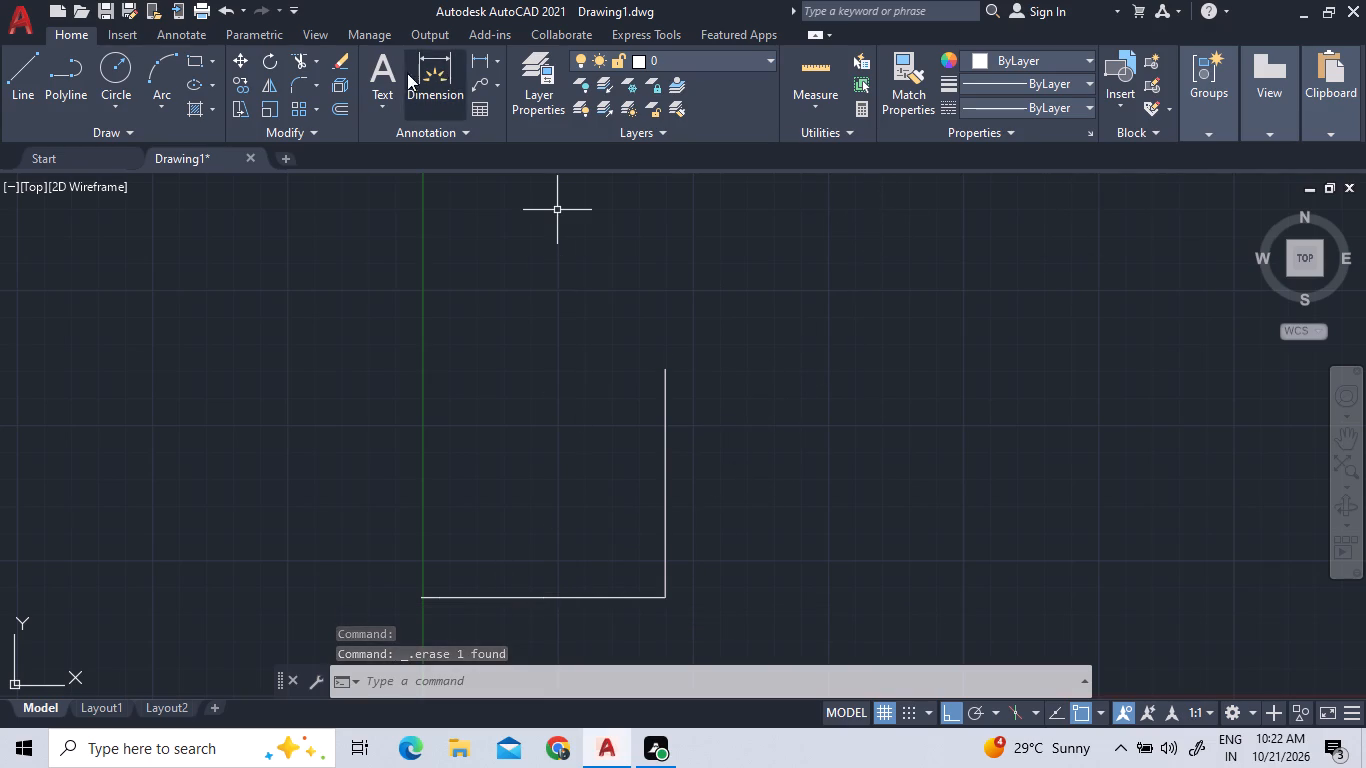
Offset the 40' vertical line and the 4' vertical segment below it 3'6" inward, toward the Y axis.
left_click(336, 108)
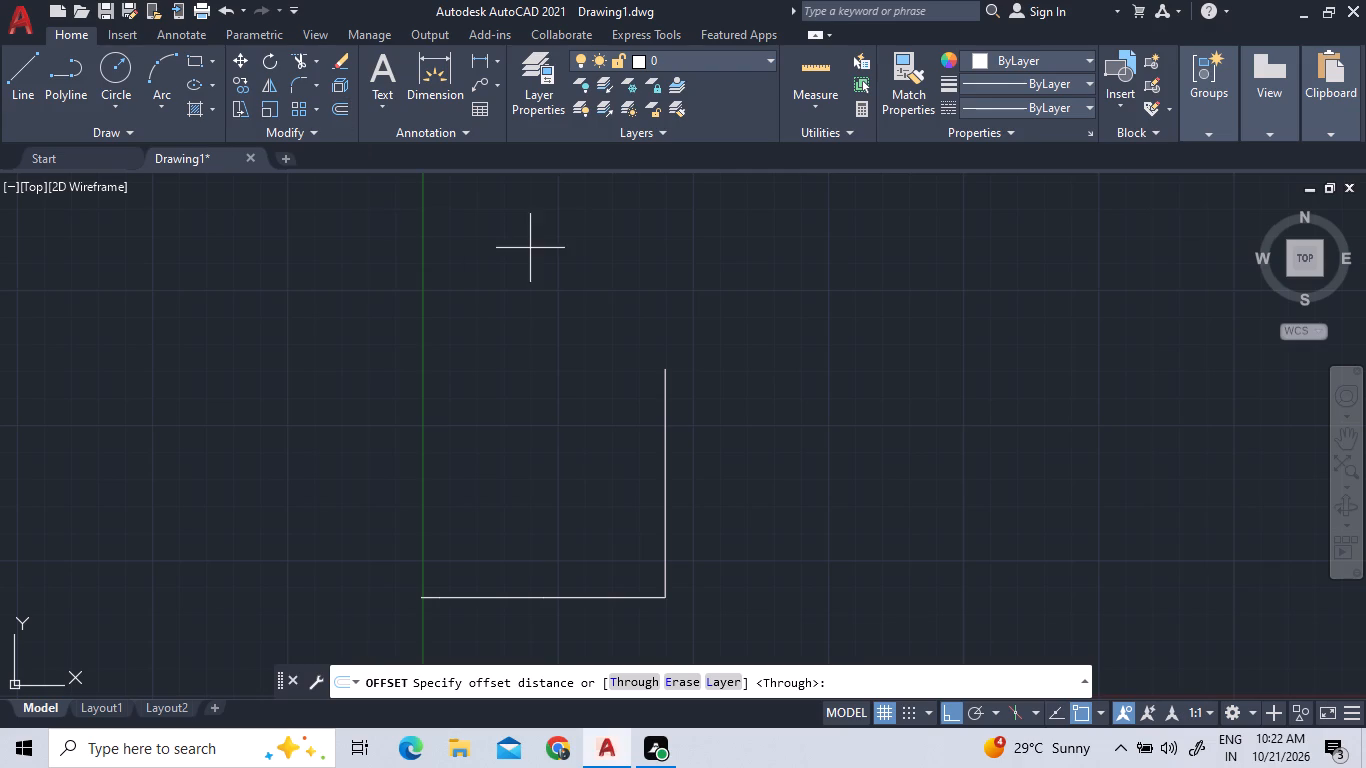
left_click(667, 597)
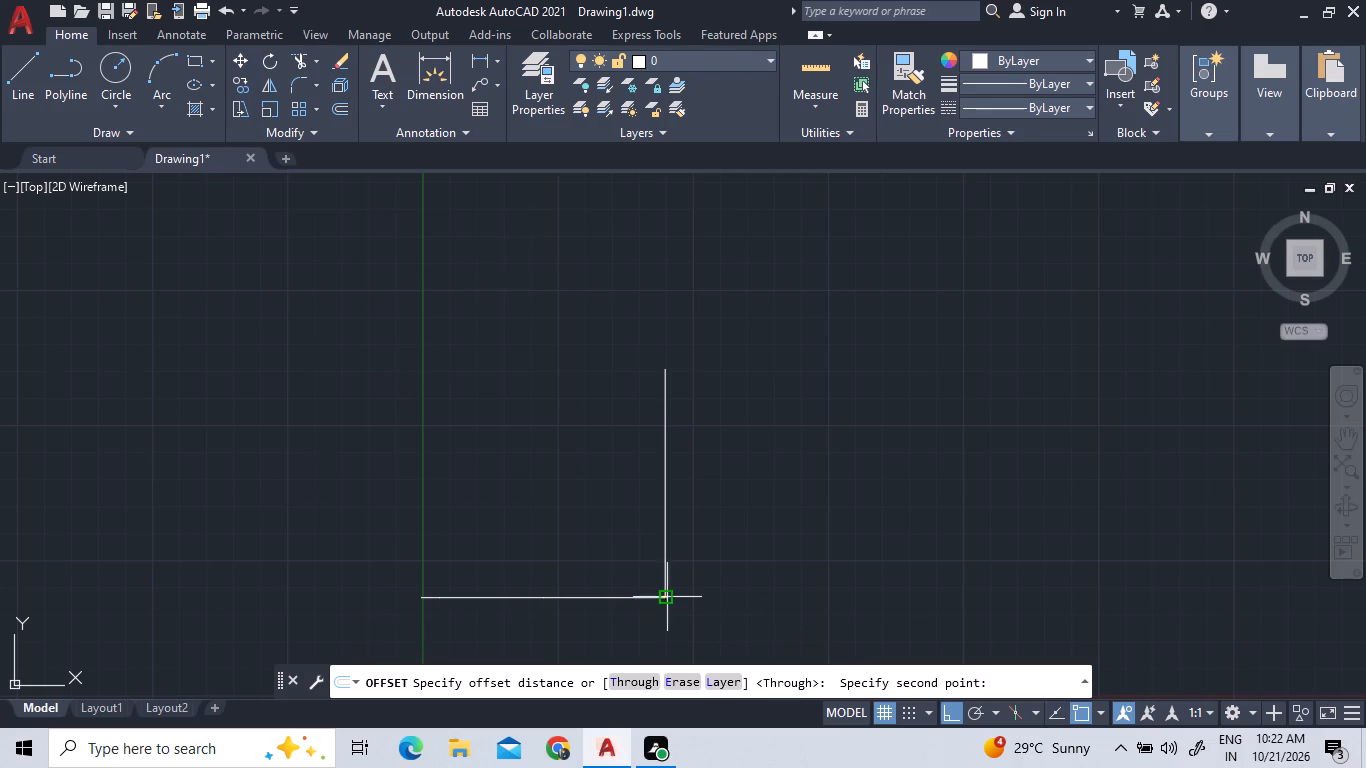
key("3")
type("'6\"")
key("Return")
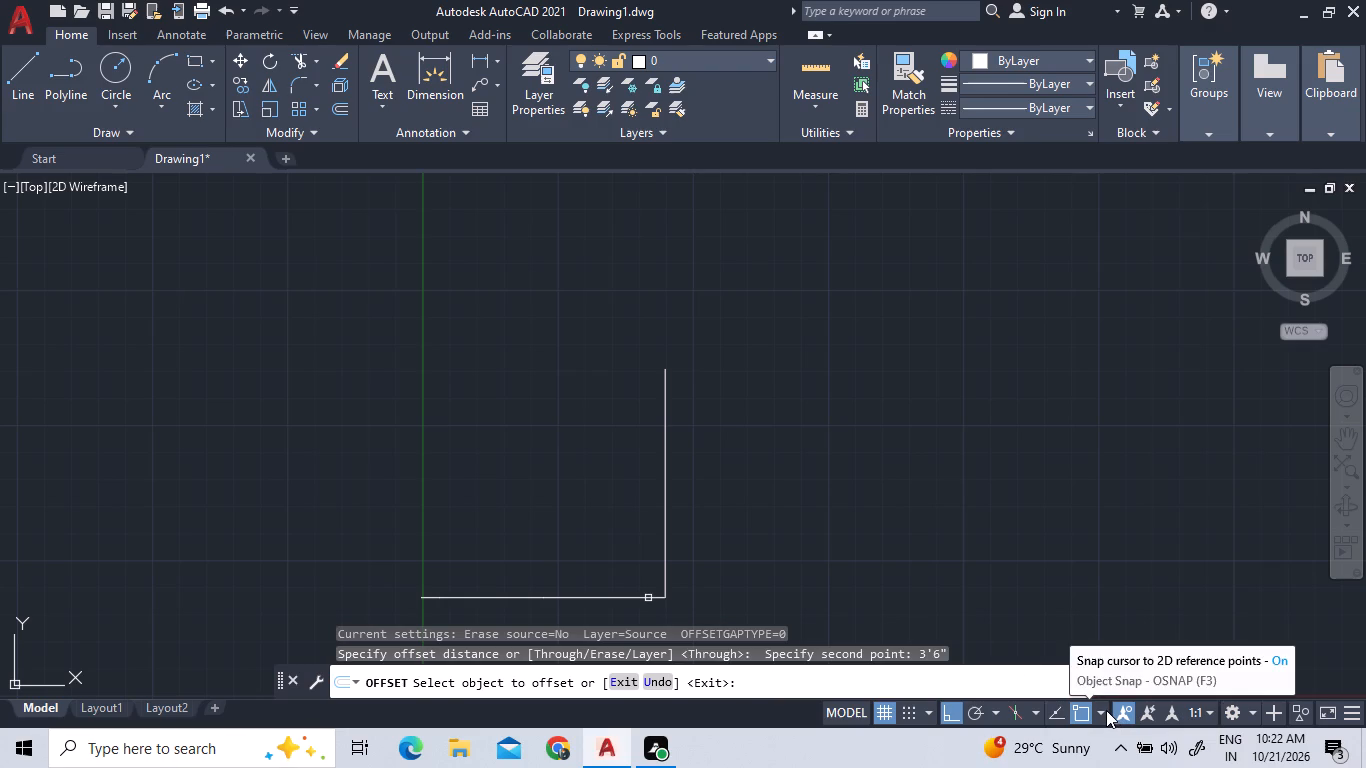
key("Return")
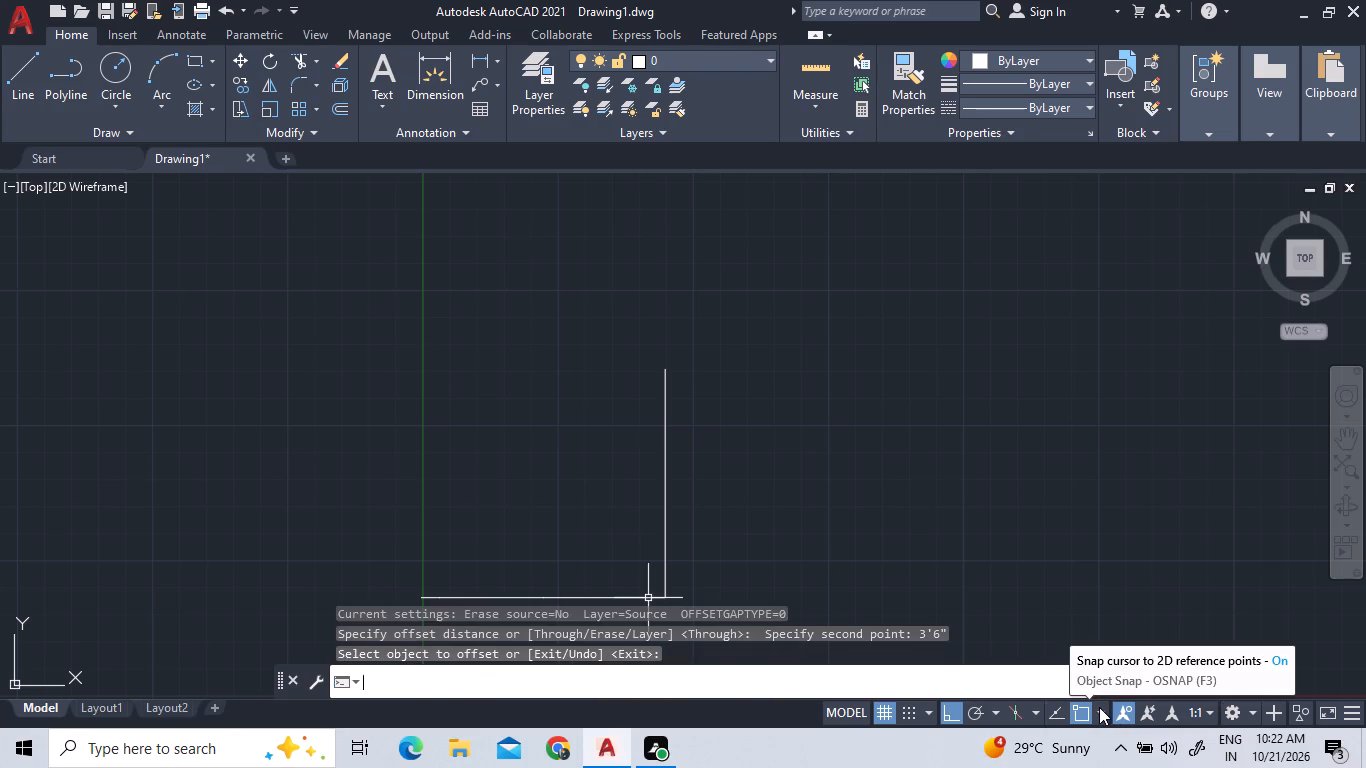
key("Return")
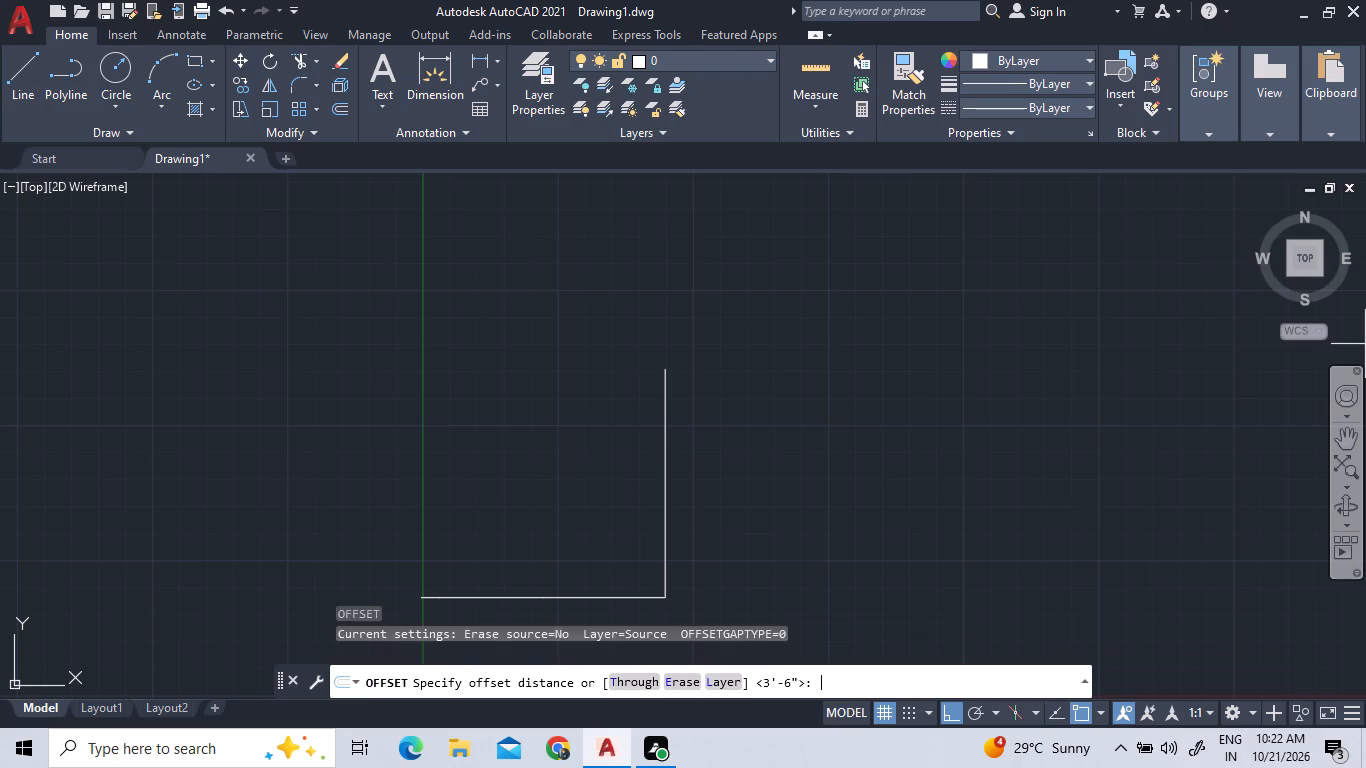
key("Return")
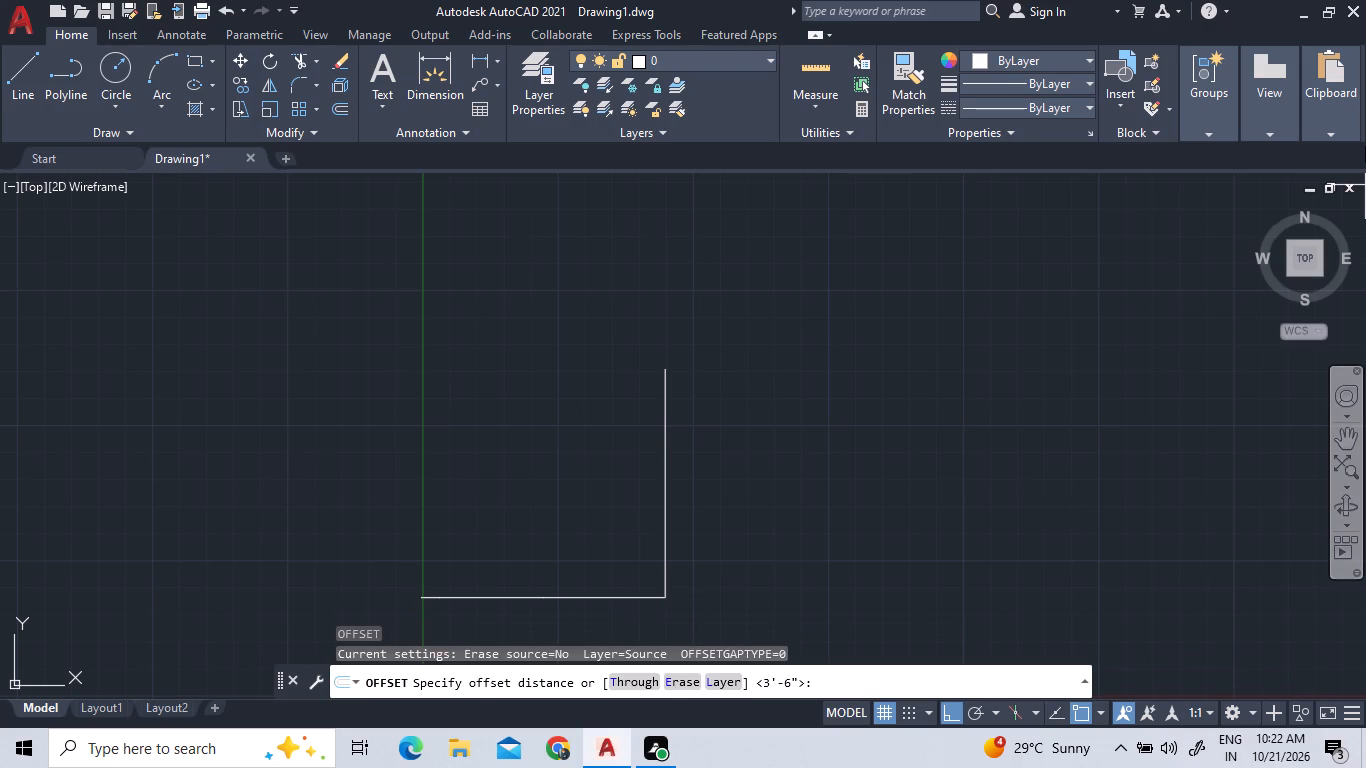
left_click(665, 464)
left_click(615, 463)
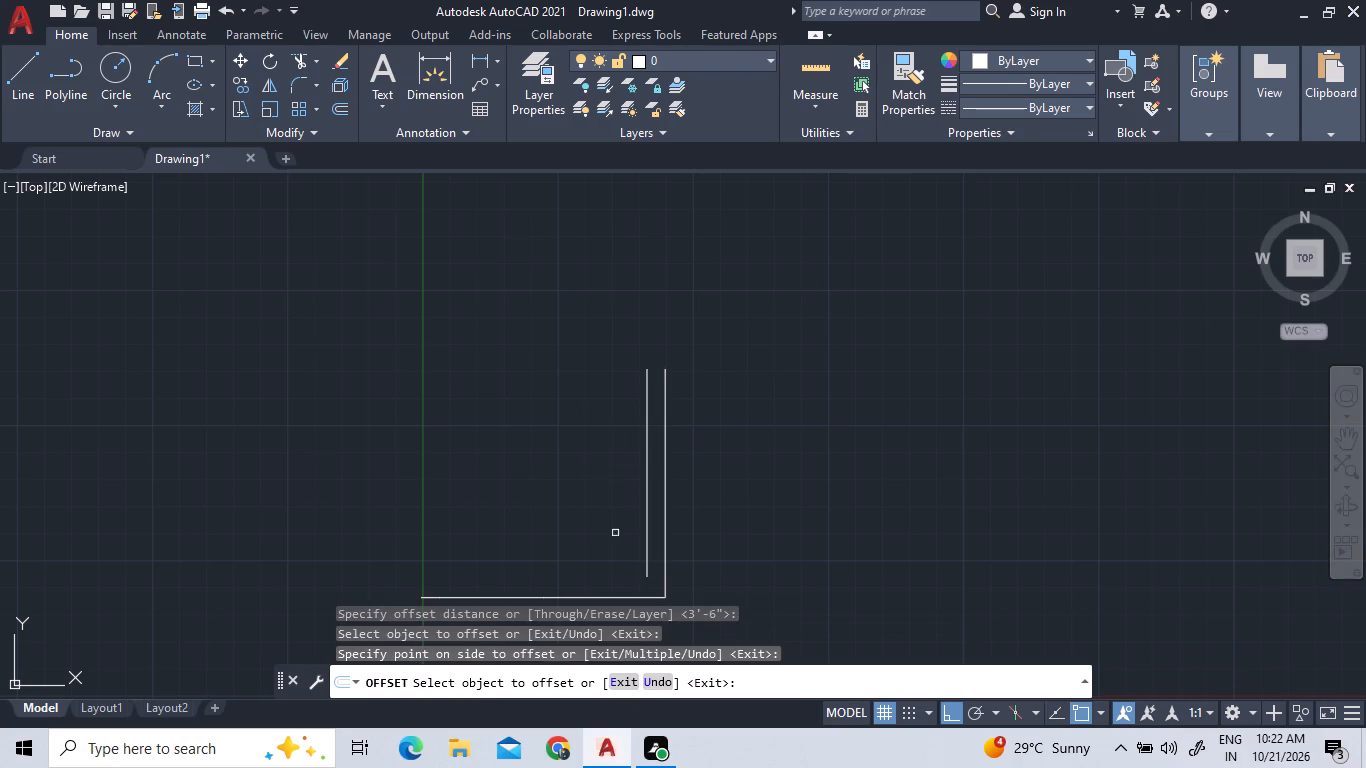
left_click(665, 592)
left_click(633, 590)
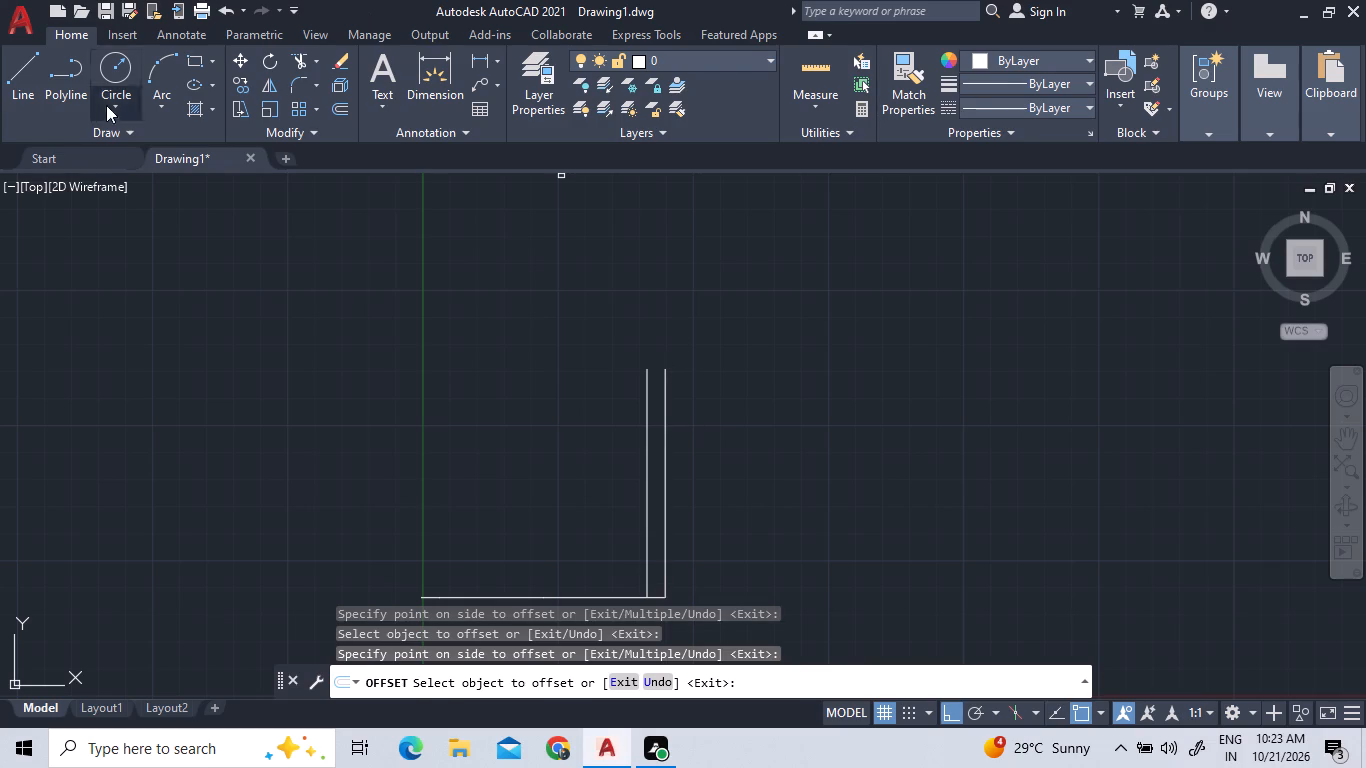
Draw a 4' line straight up from the top end of the outer vertical line.
left_click(26, 97)
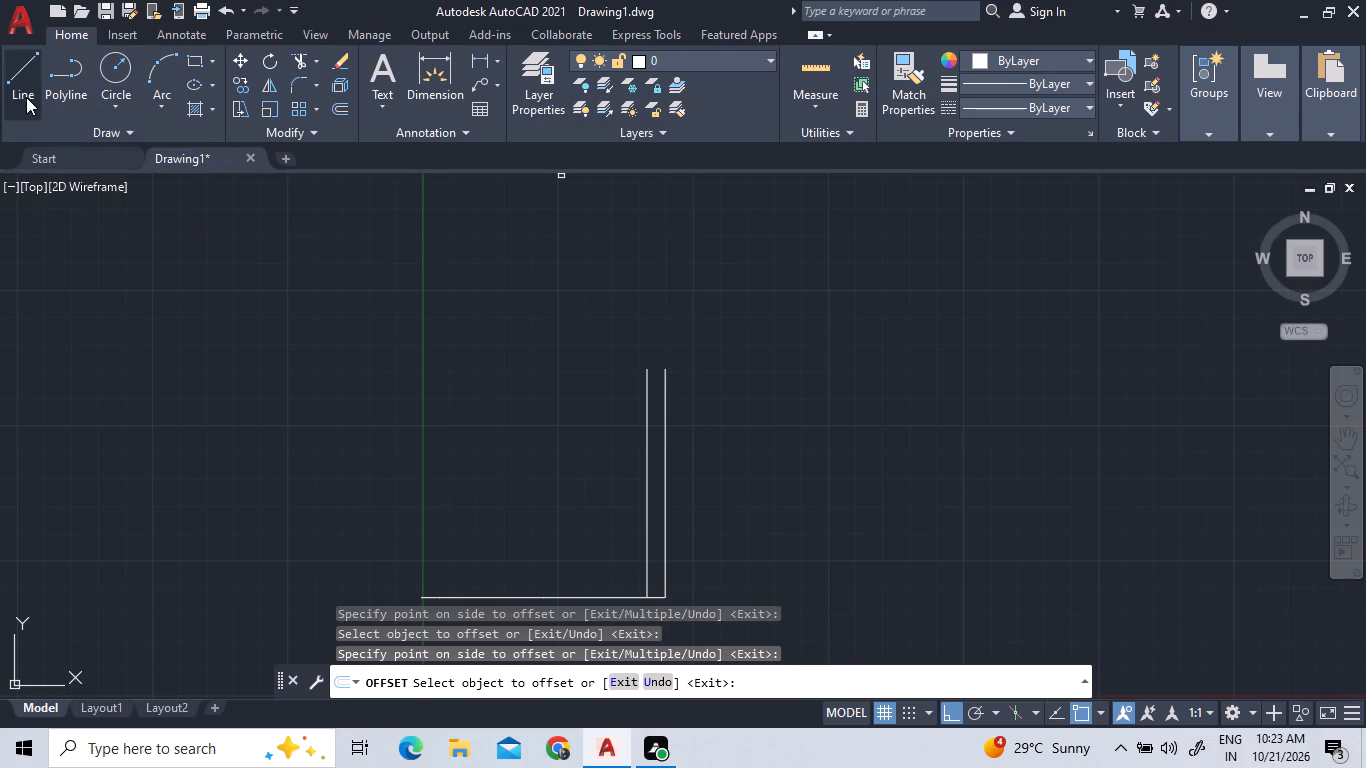
left_click(659, 369)
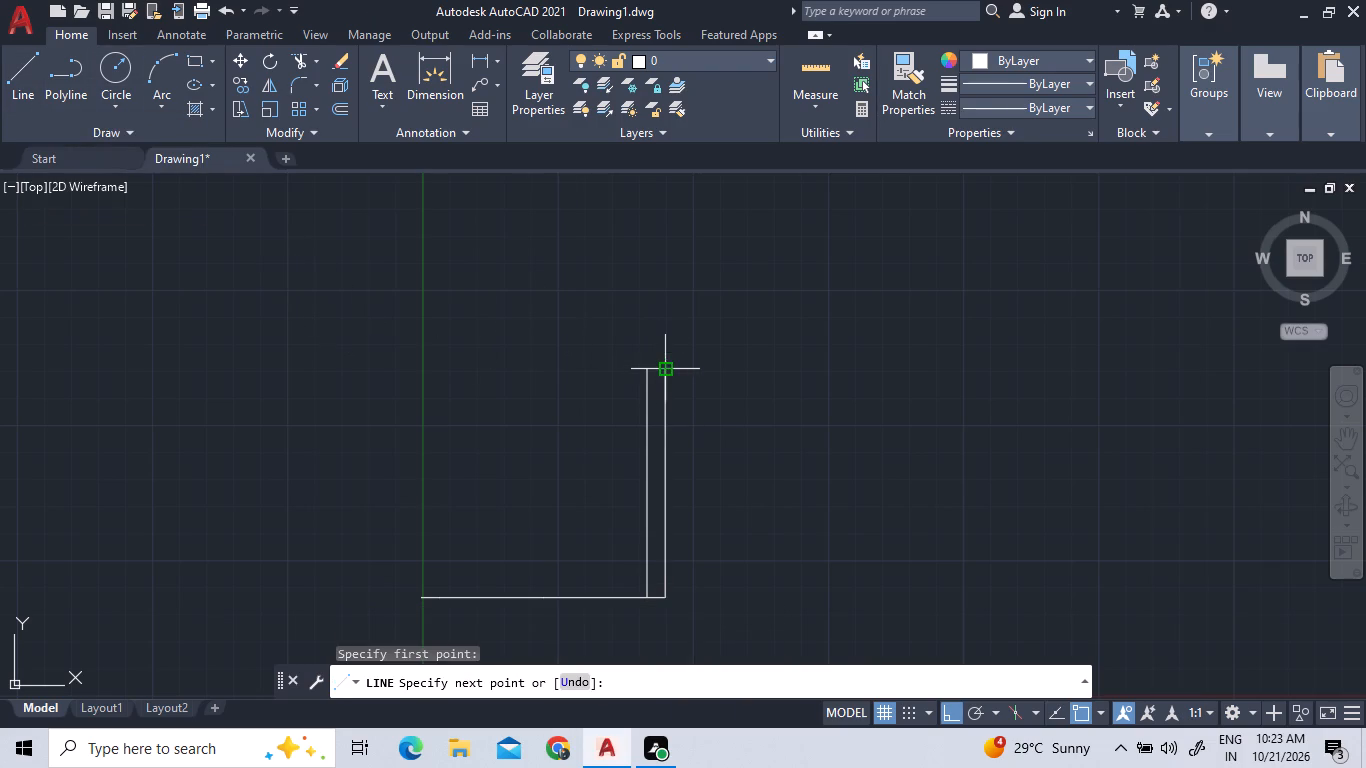
key("4")
key("apostrophe")
key("Return")
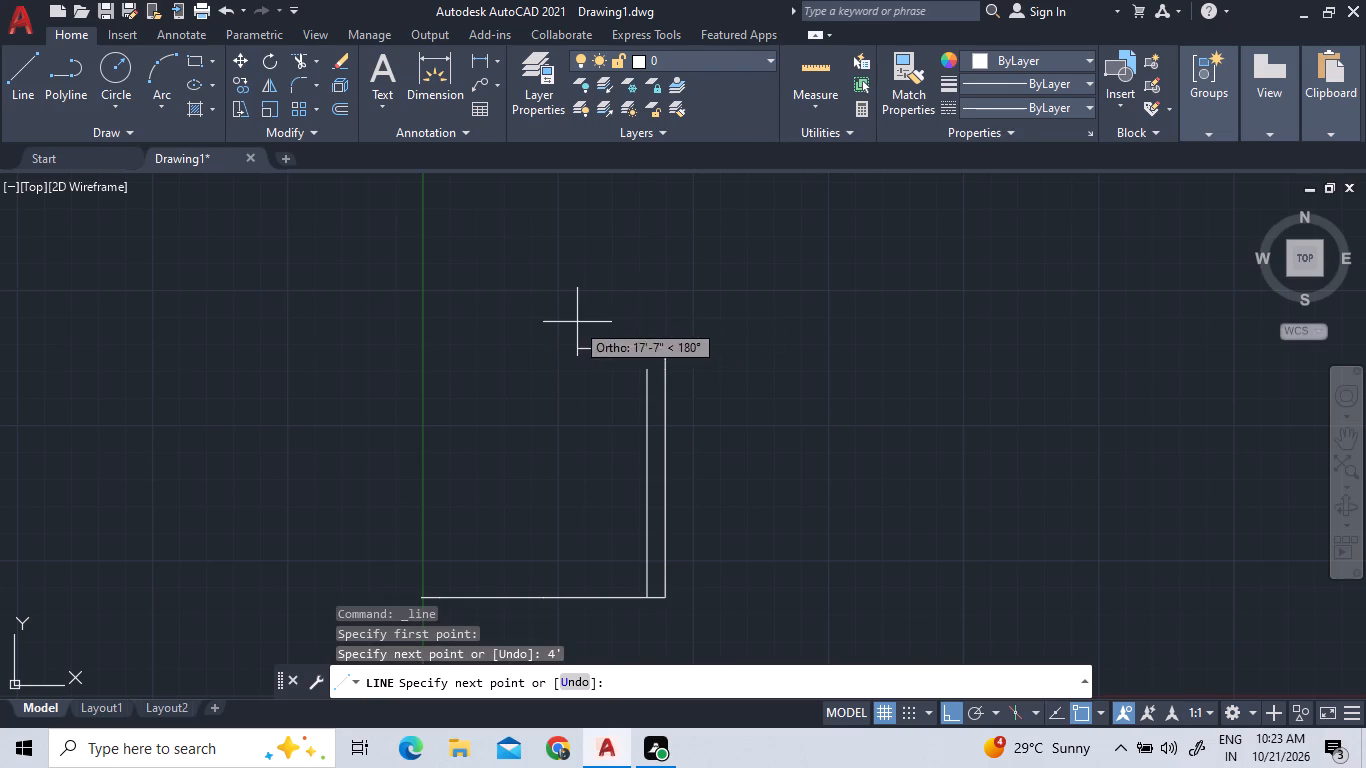
right_click(624, 337)
left_click(637, 347)
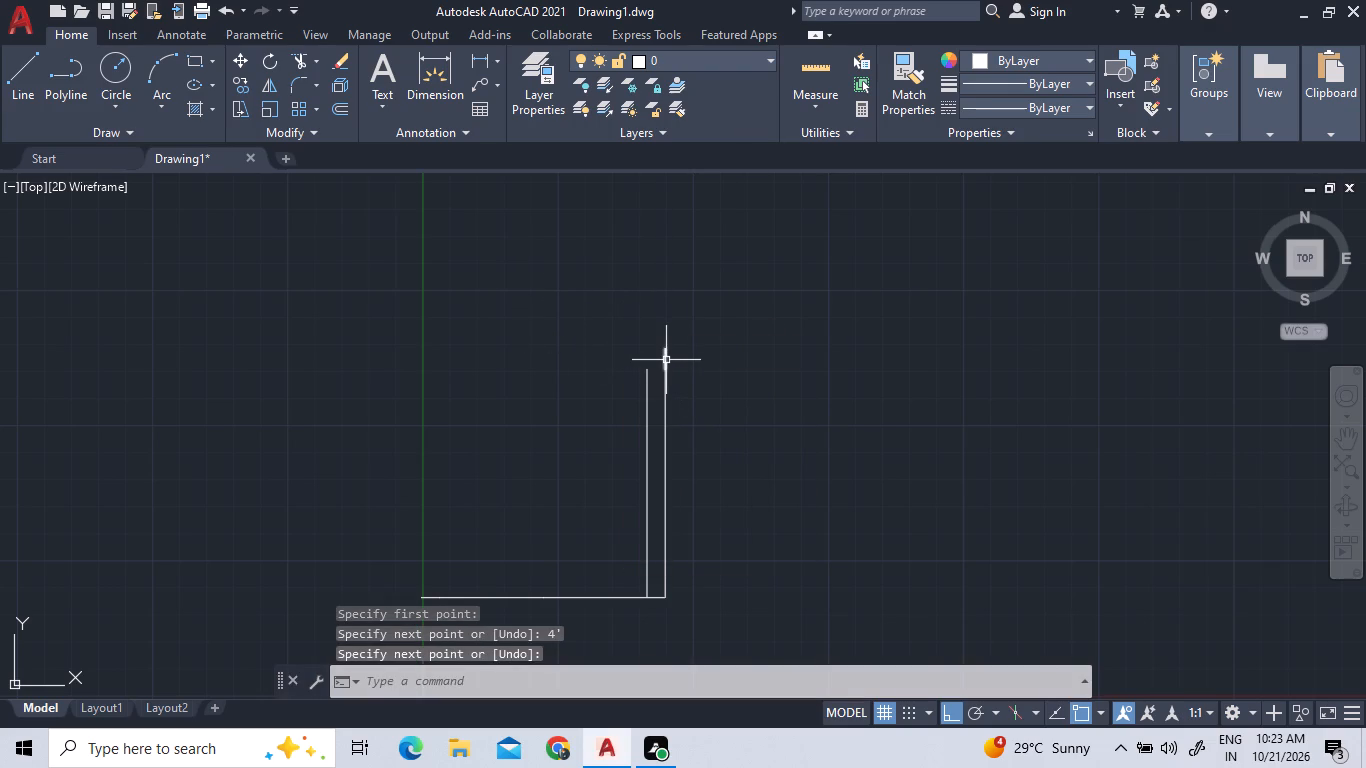
Offset the new 4' top segment 3'6" inward so it continues the inner vertical line.
key("o")
key("Return")
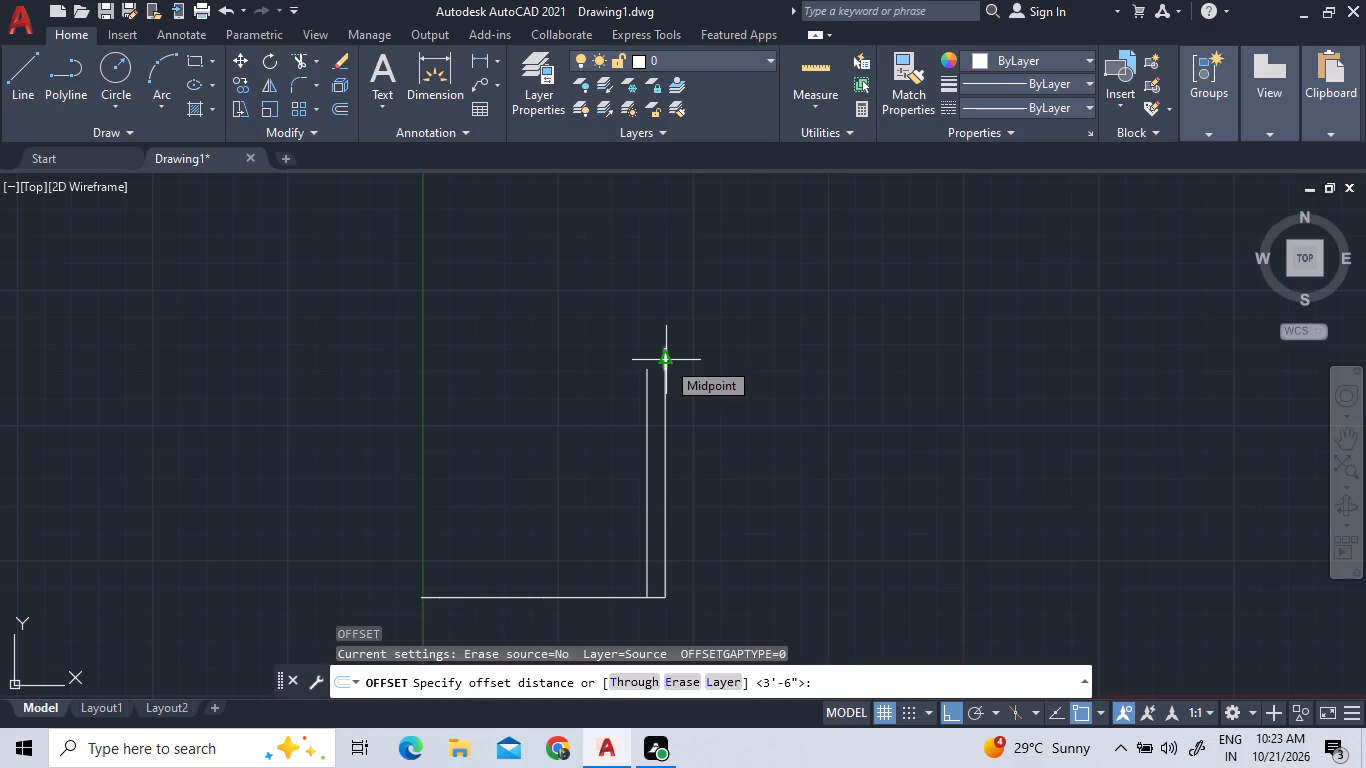
key("Return")
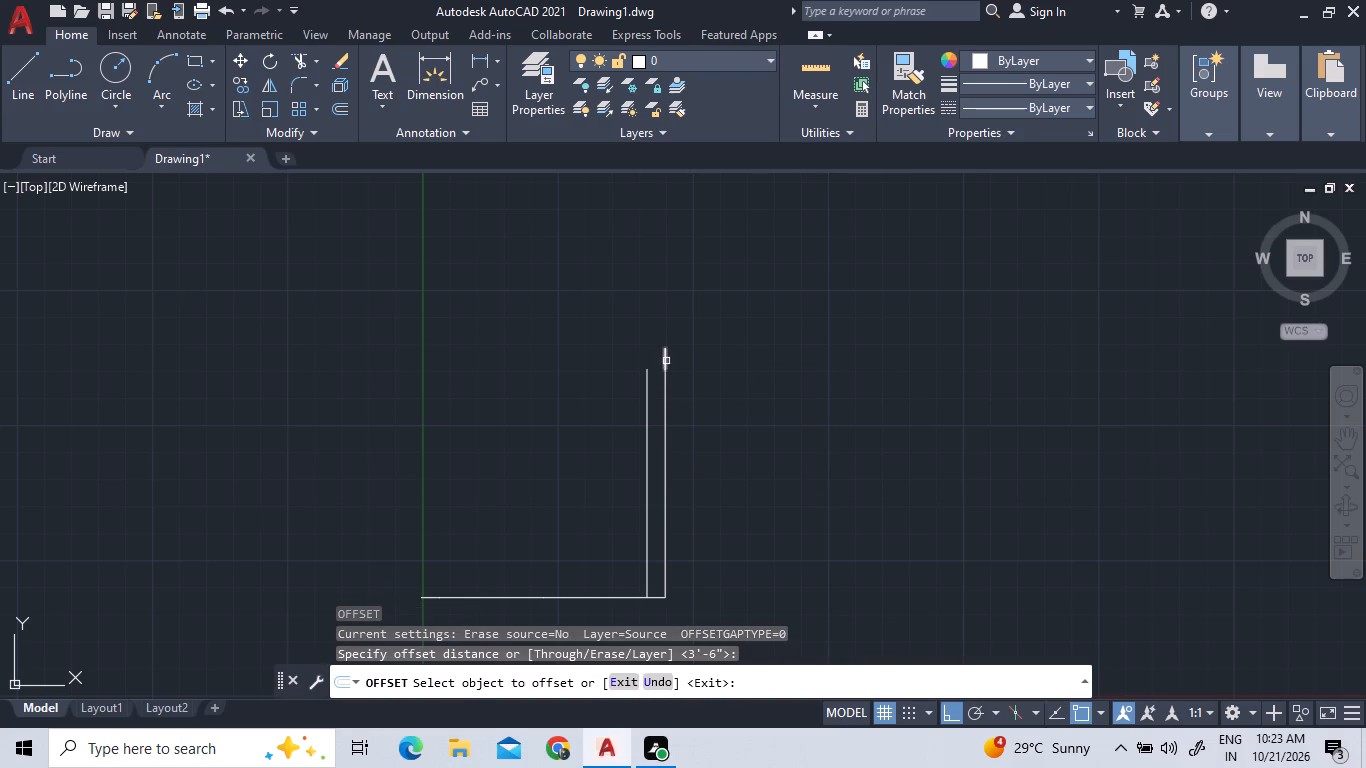
left_click(666, 361)
left_click(640, 360)
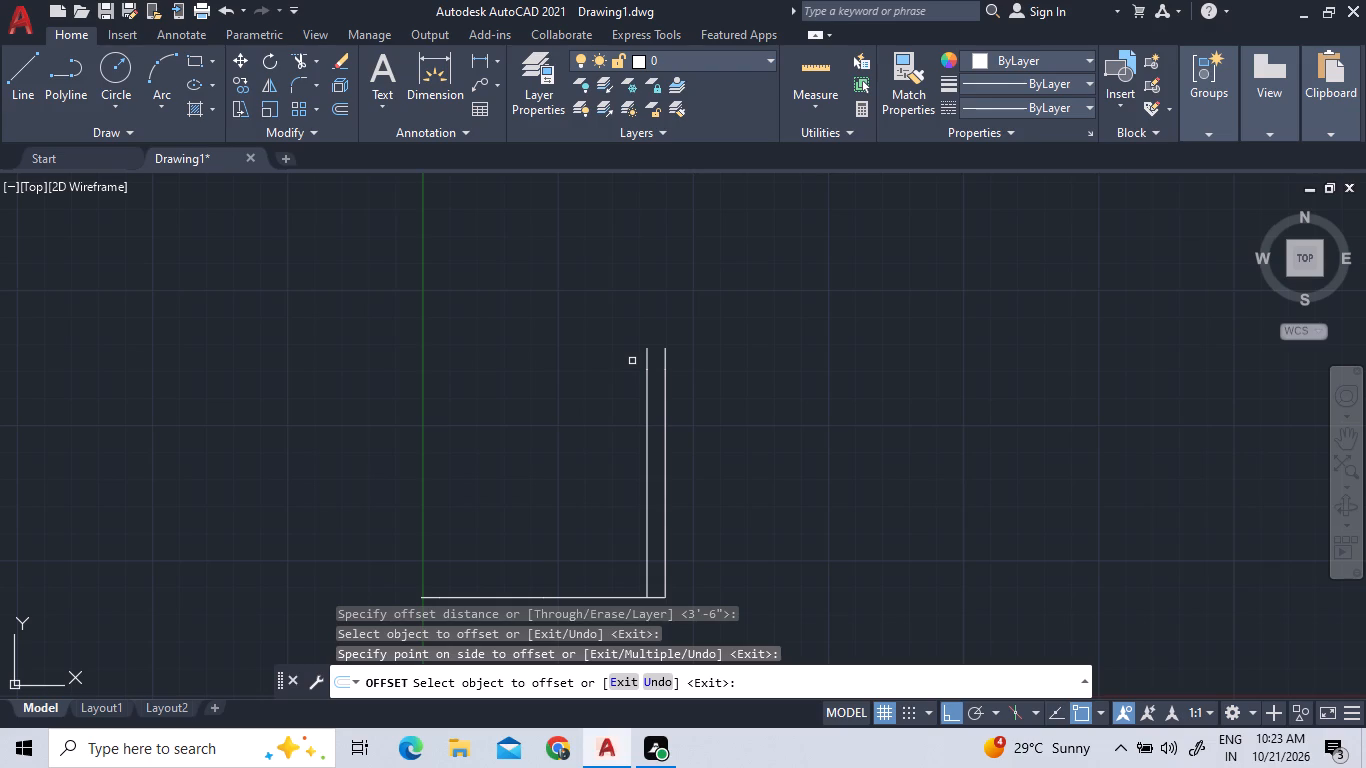
right_click(756, 385)
left_click(768, 387)
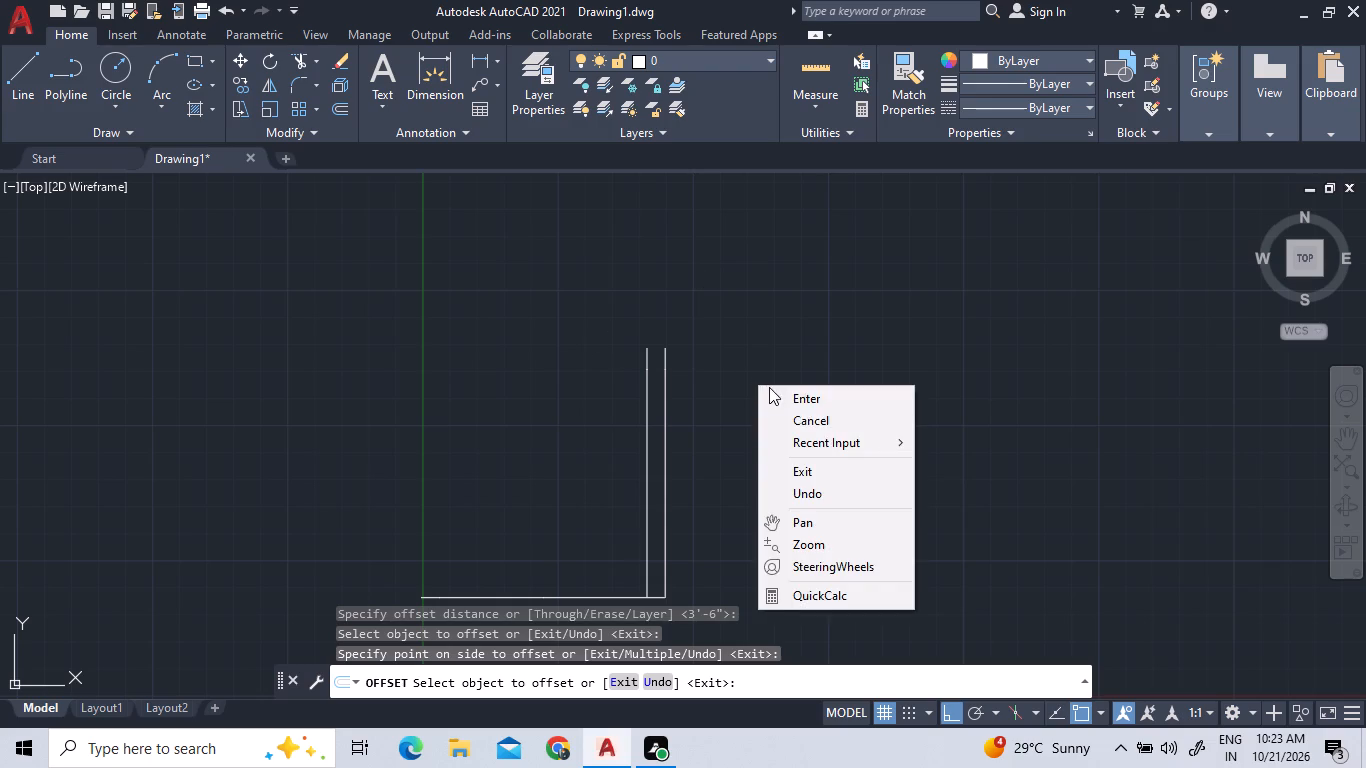
left_click(773, 400)
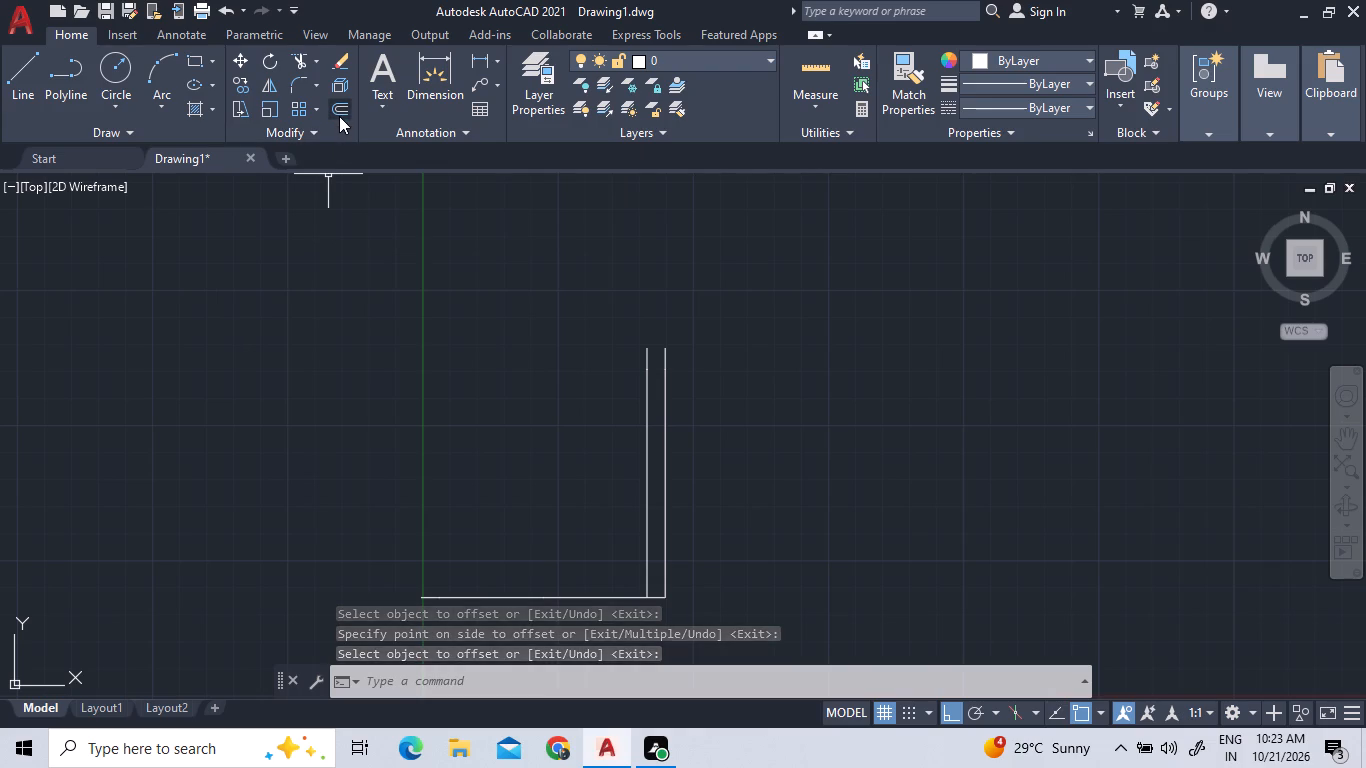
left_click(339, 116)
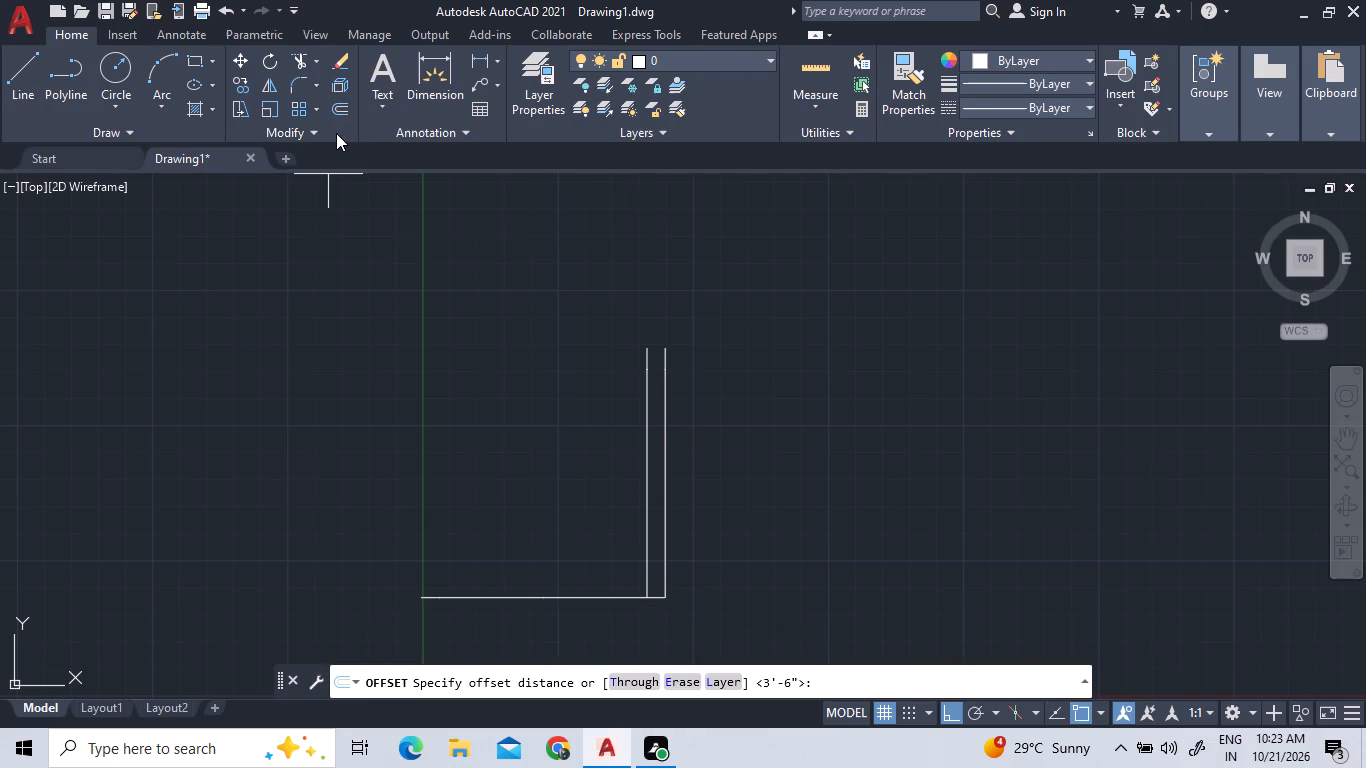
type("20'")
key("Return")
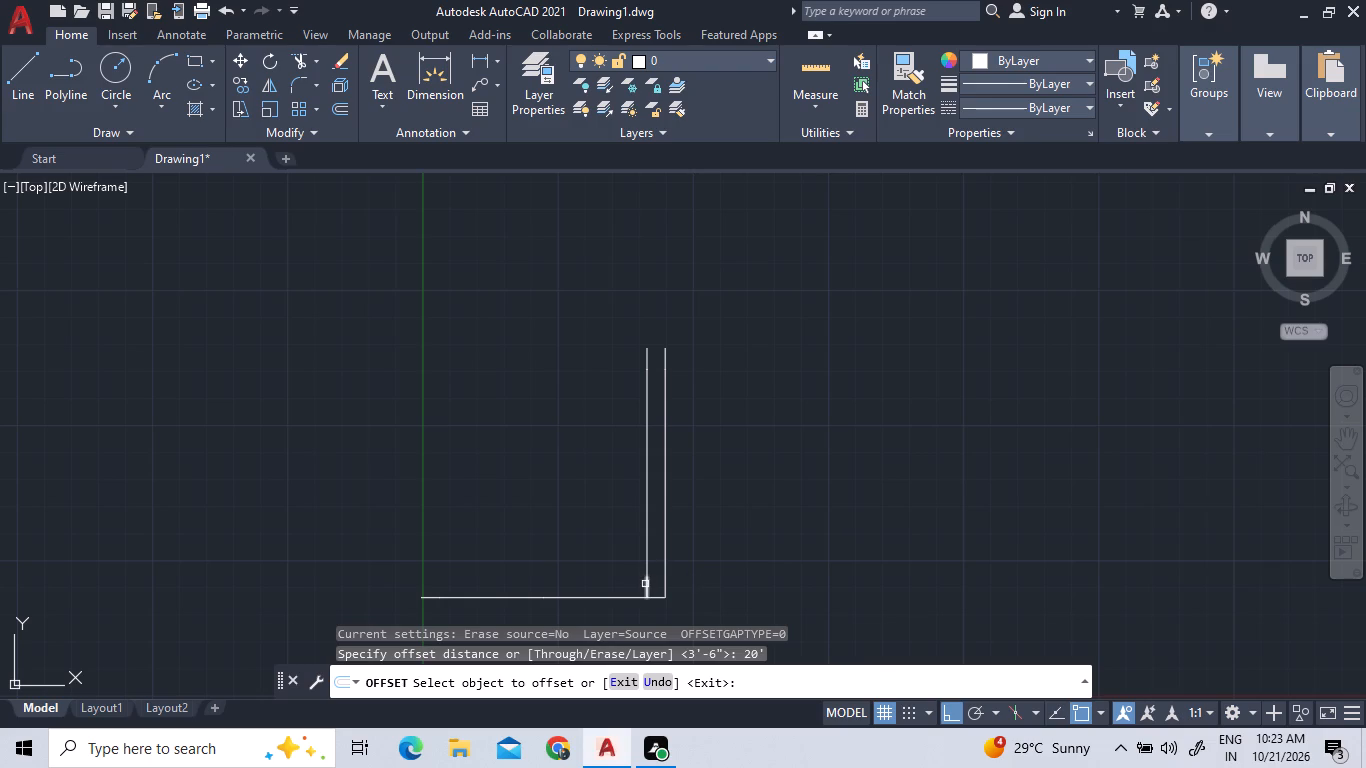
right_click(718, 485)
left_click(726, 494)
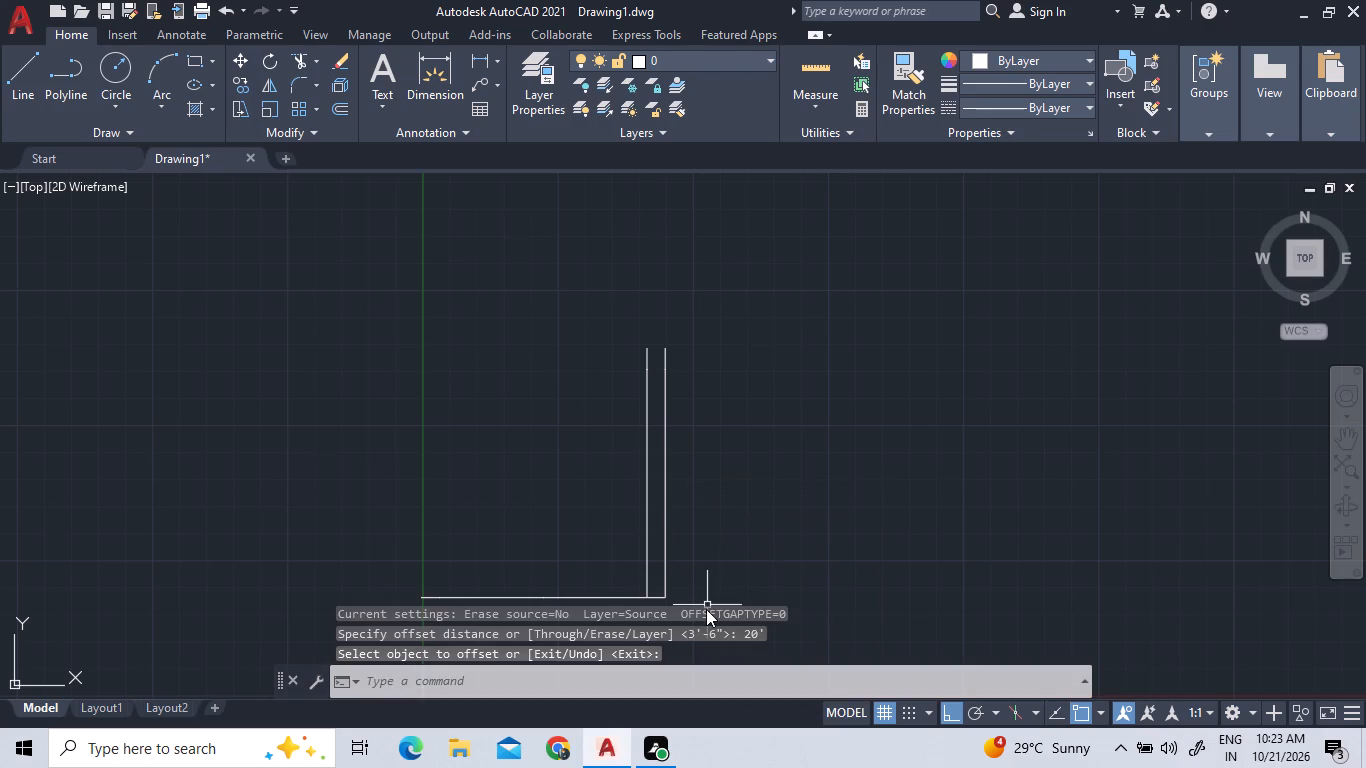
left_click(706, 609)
Join all the baseline and vertical line segments into polylines.
scroll(432, 206, "down", 1)
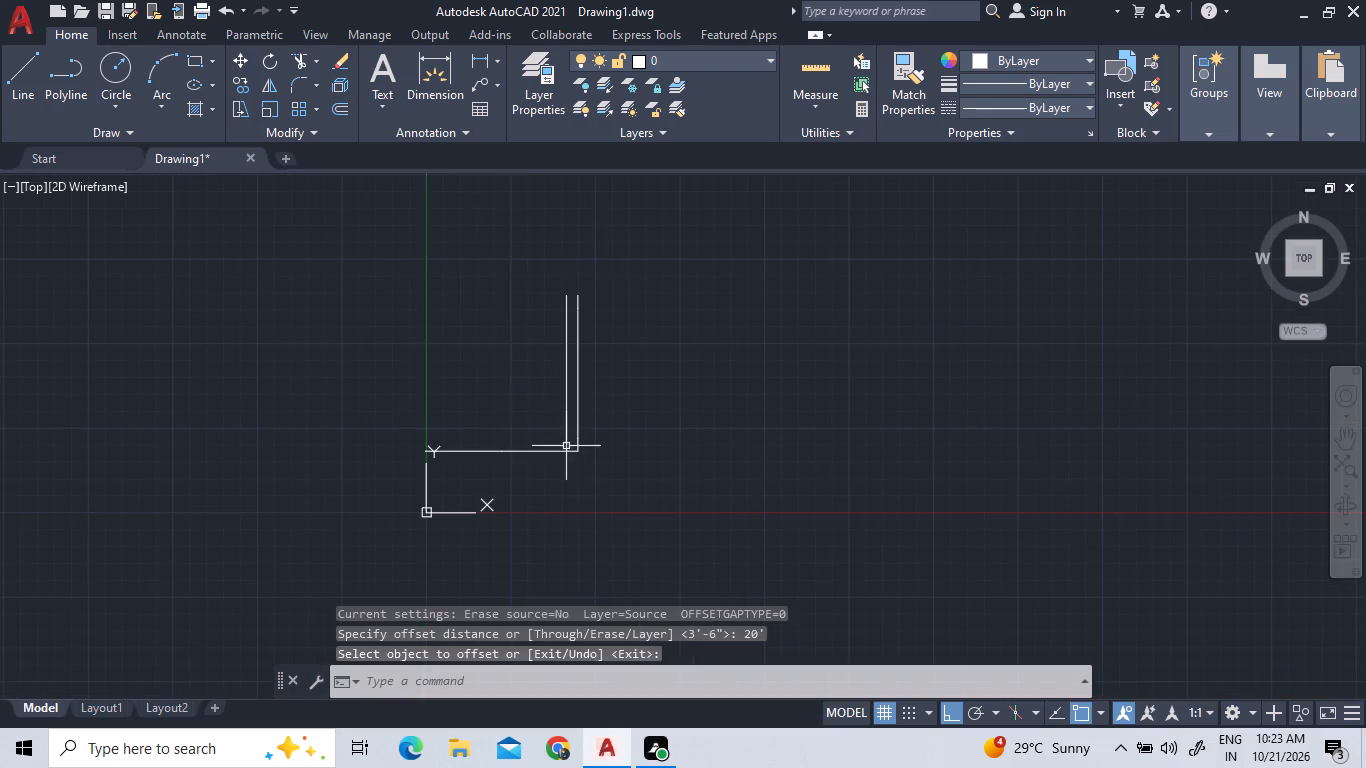
scroll(566, 447, "down", 1)
scroll(566, 447, "up", 2)
left_click(615, 489)
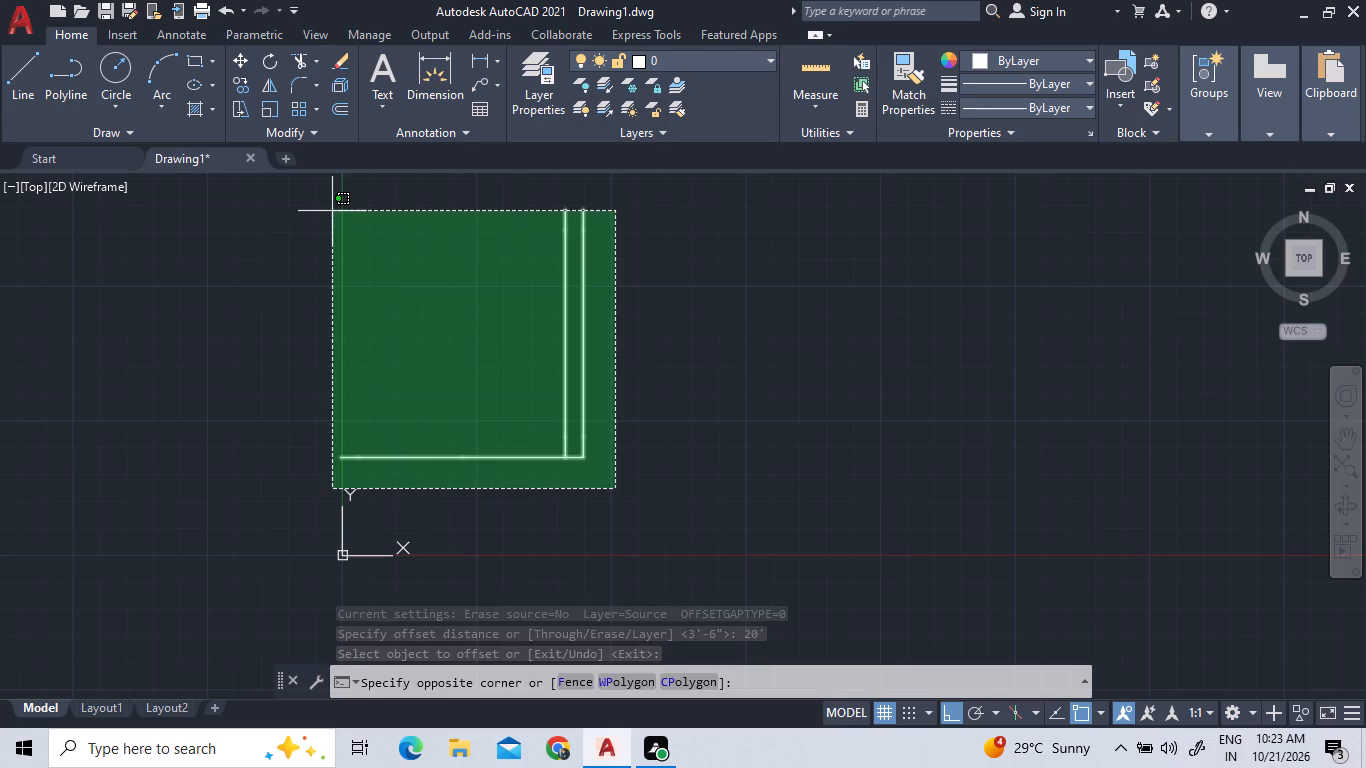
left_click(330, 211)
type("j")
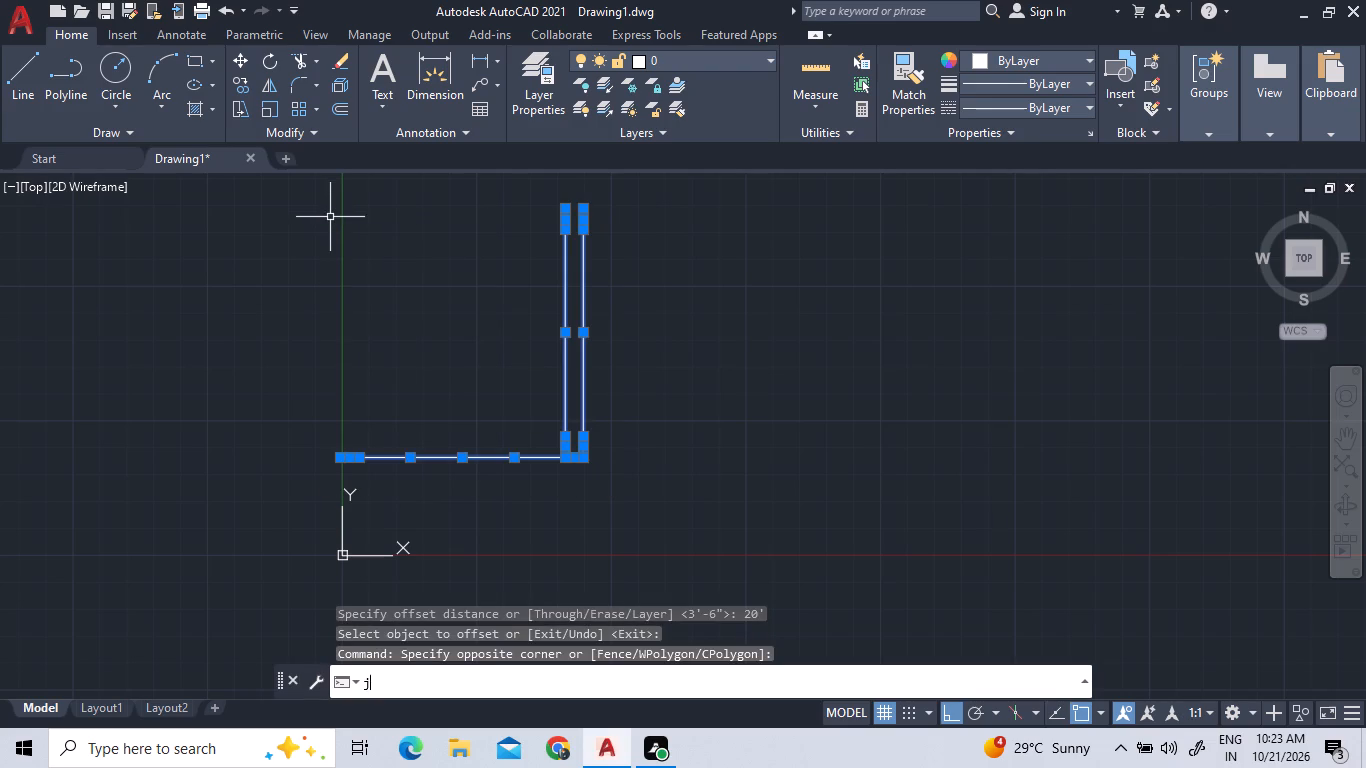
key("space")
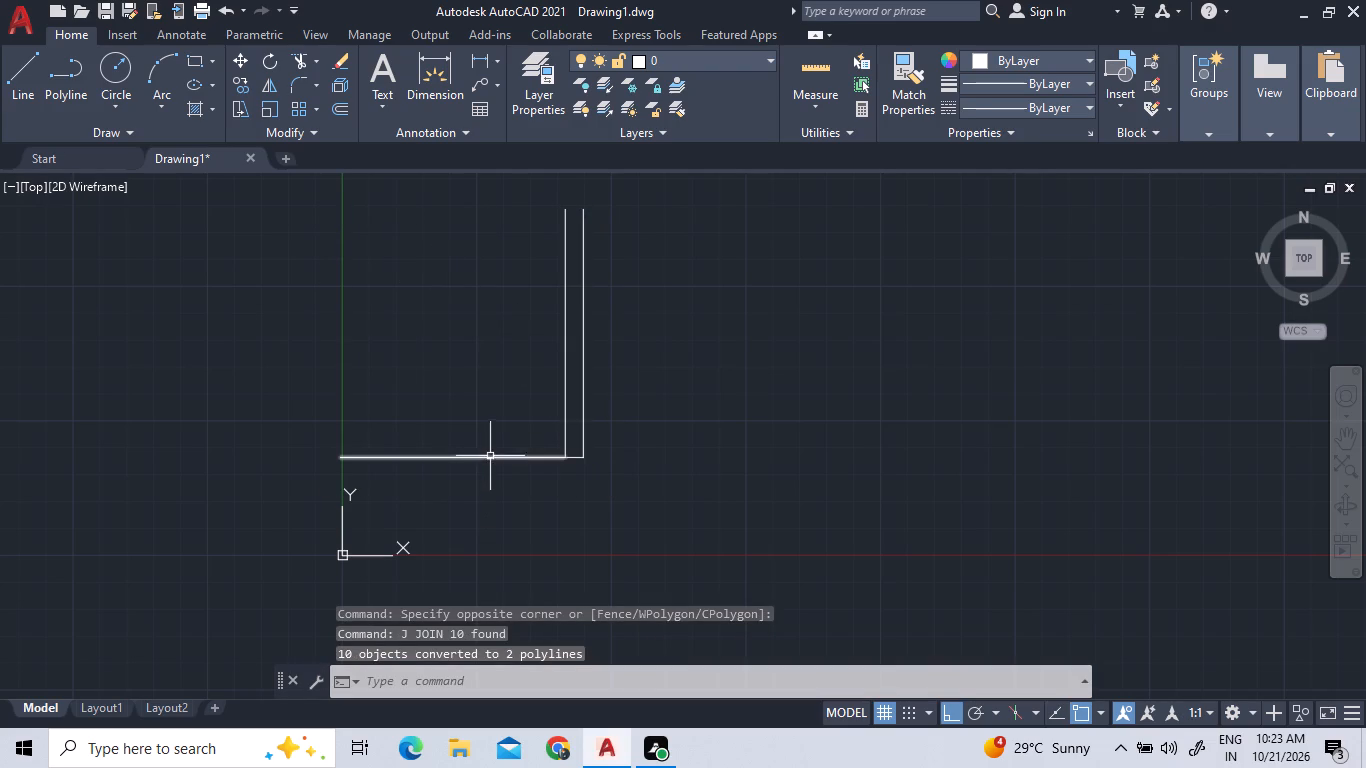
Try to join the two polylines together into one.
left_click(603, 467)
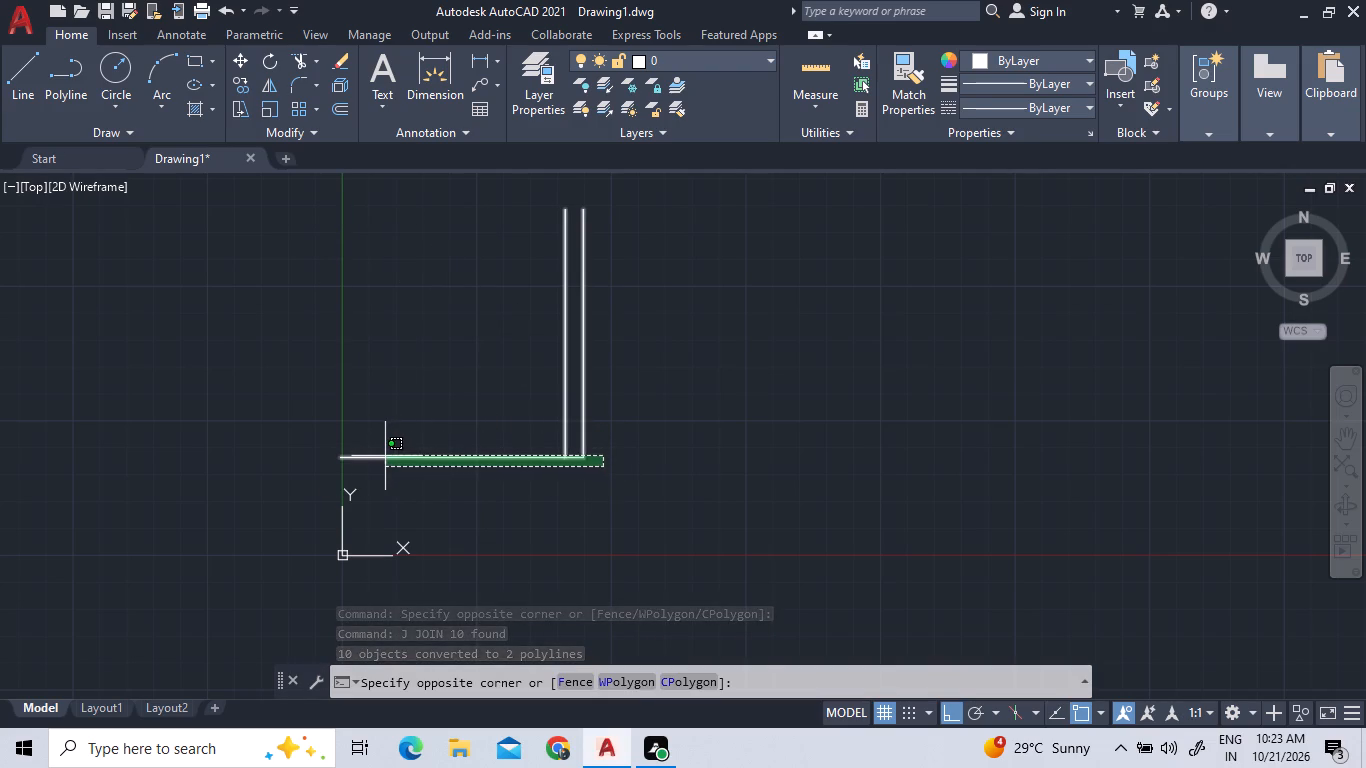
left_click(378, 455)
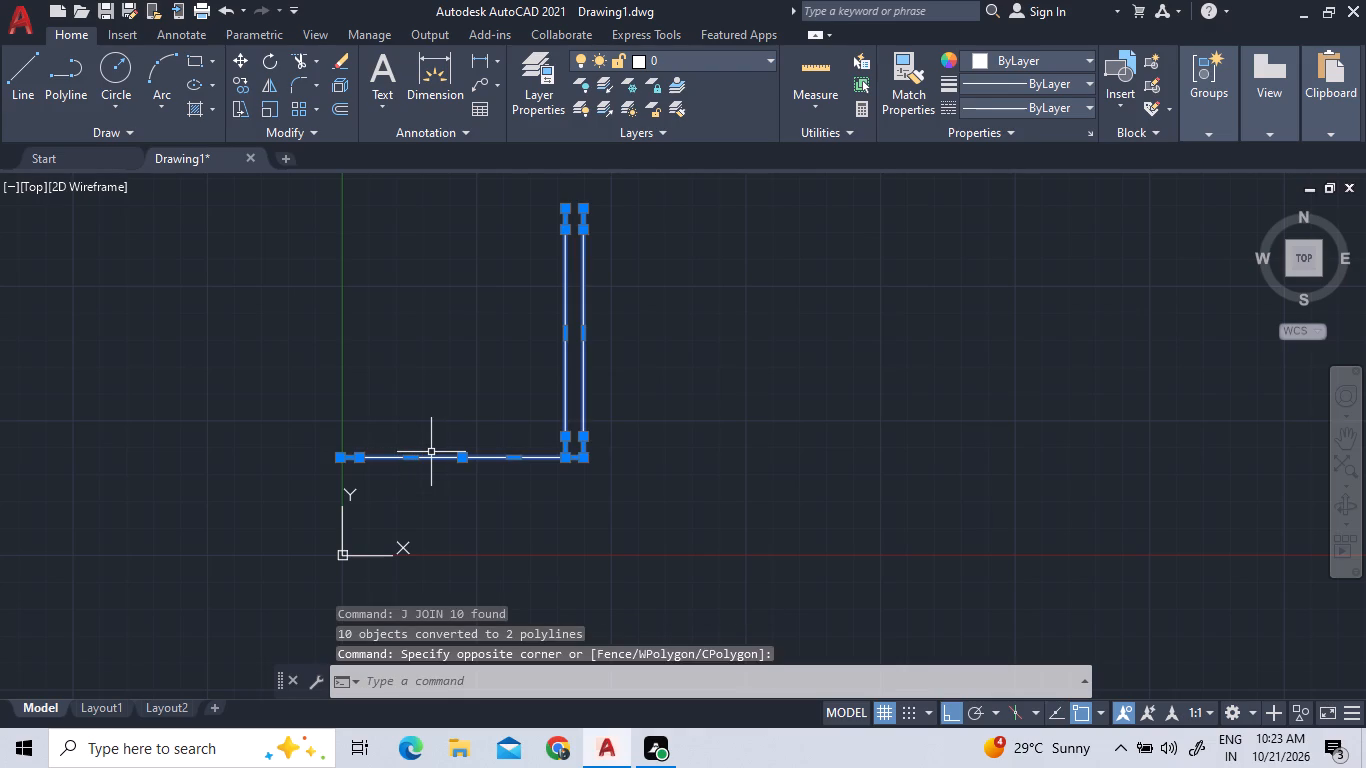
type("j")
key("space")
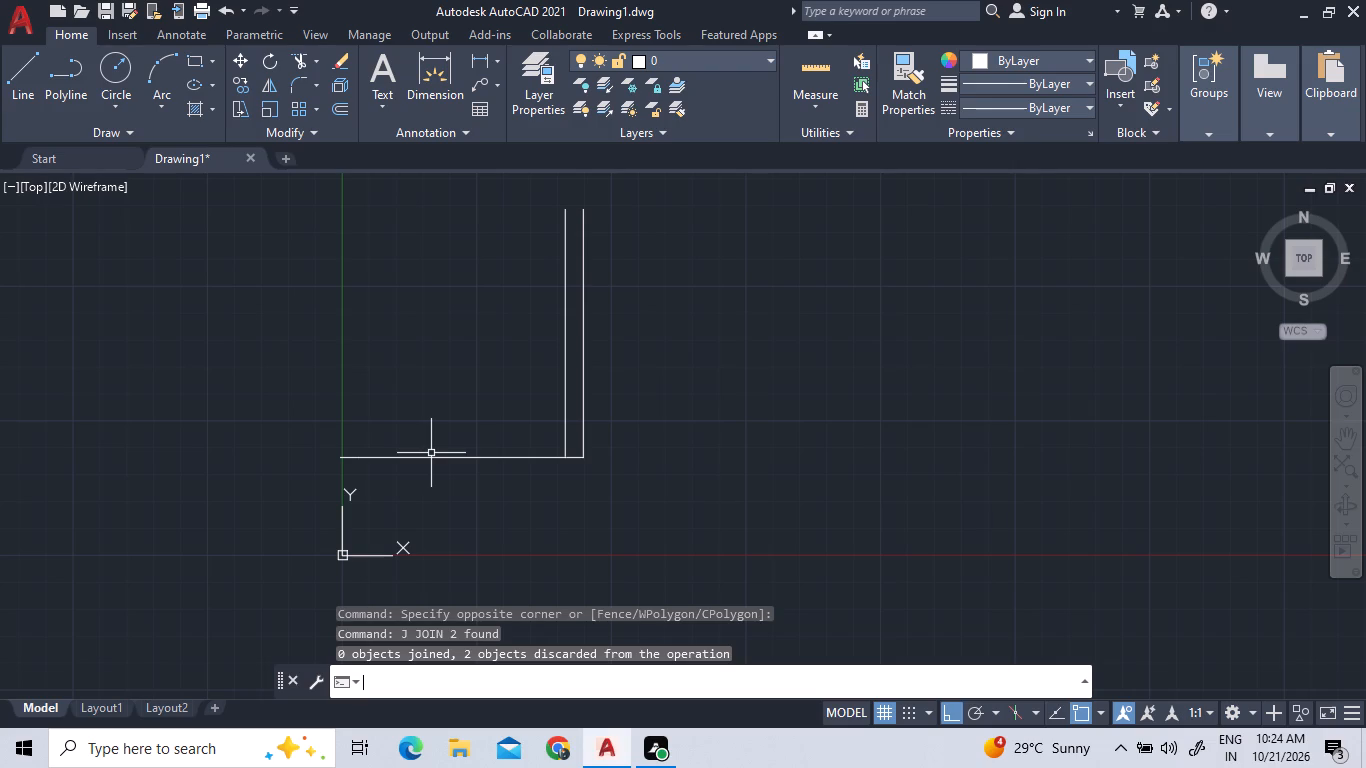
Select the polylines around the baseline's right-hand corner to examine how their segments are connected.
scroll(499, 449, "up", 3)
left_click(557, 496)
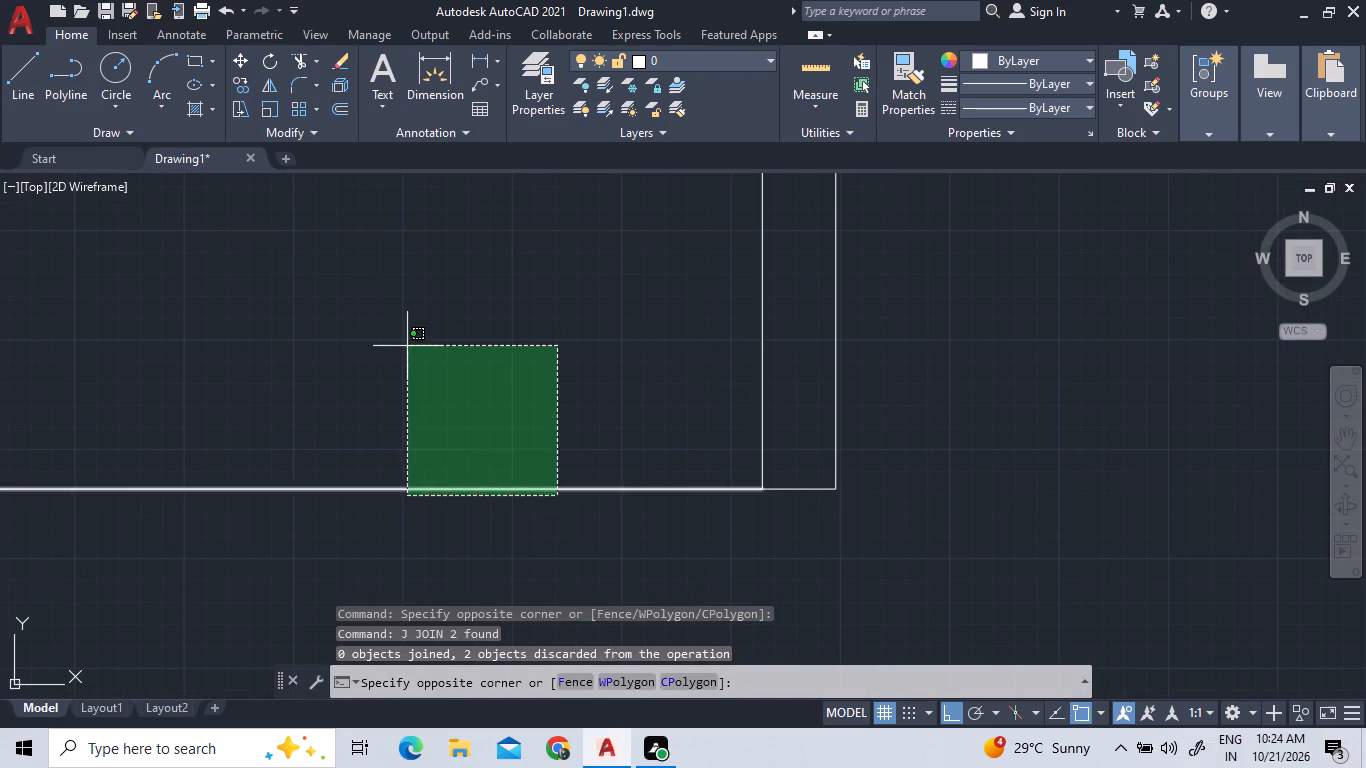
left_click(406, 346)
left_click(864, 546)
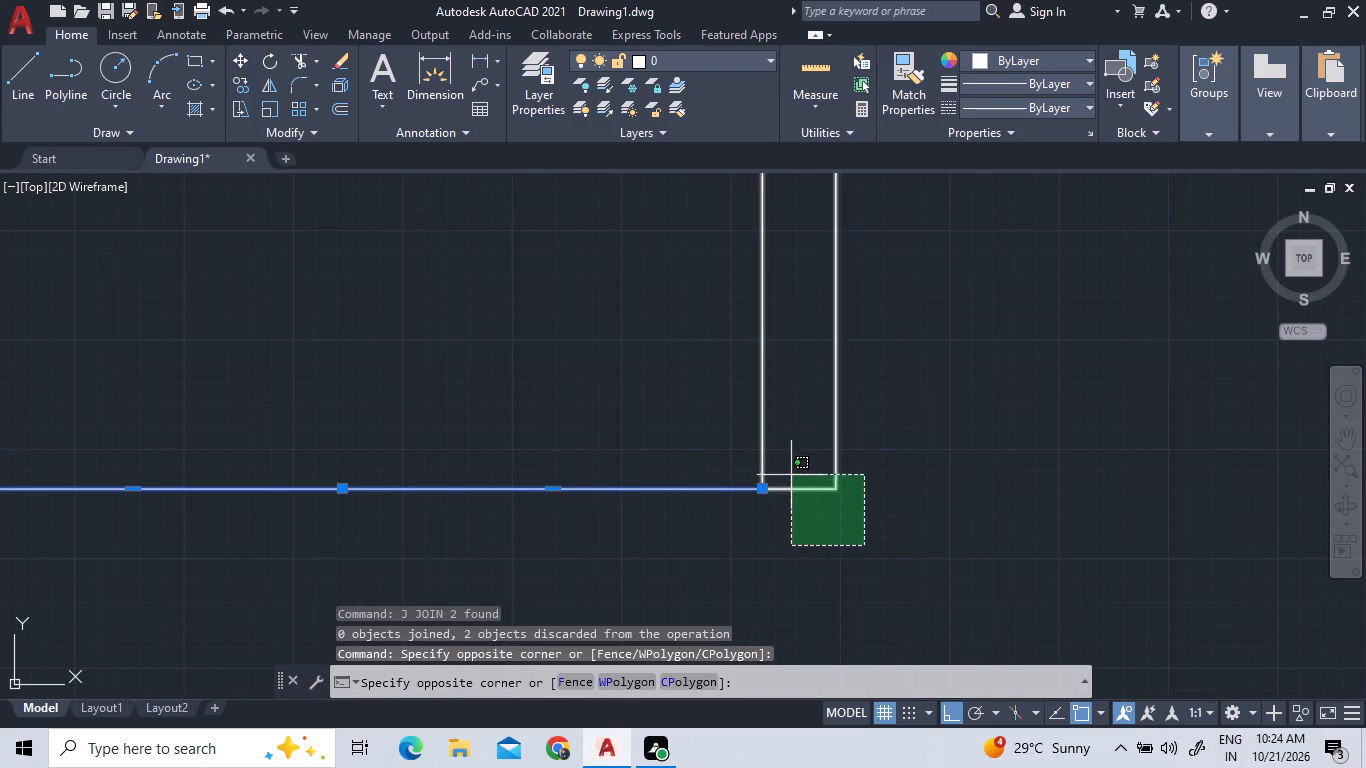
scroll(784, 532, "up", 2)
left_click(792, 453)
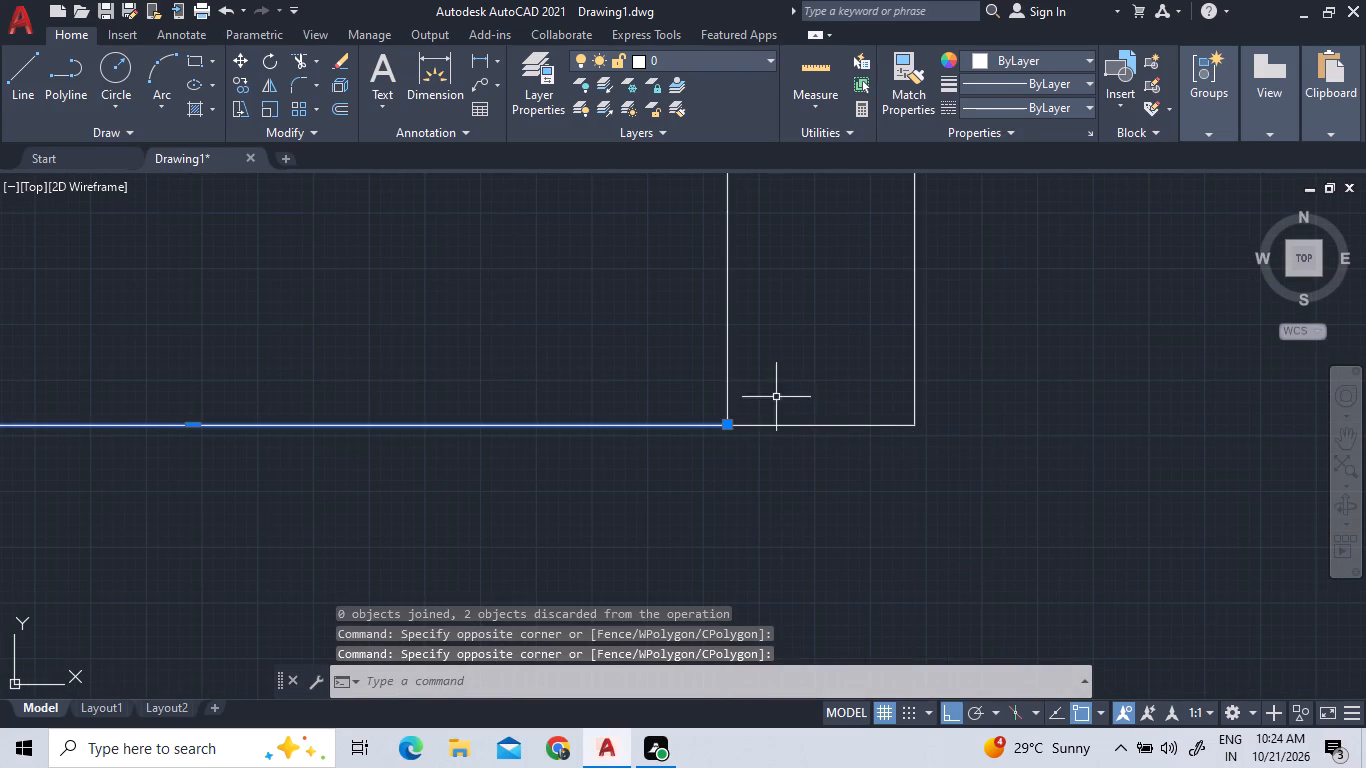
left_click(784, 425)
scroll(761, 541, "down", 2)
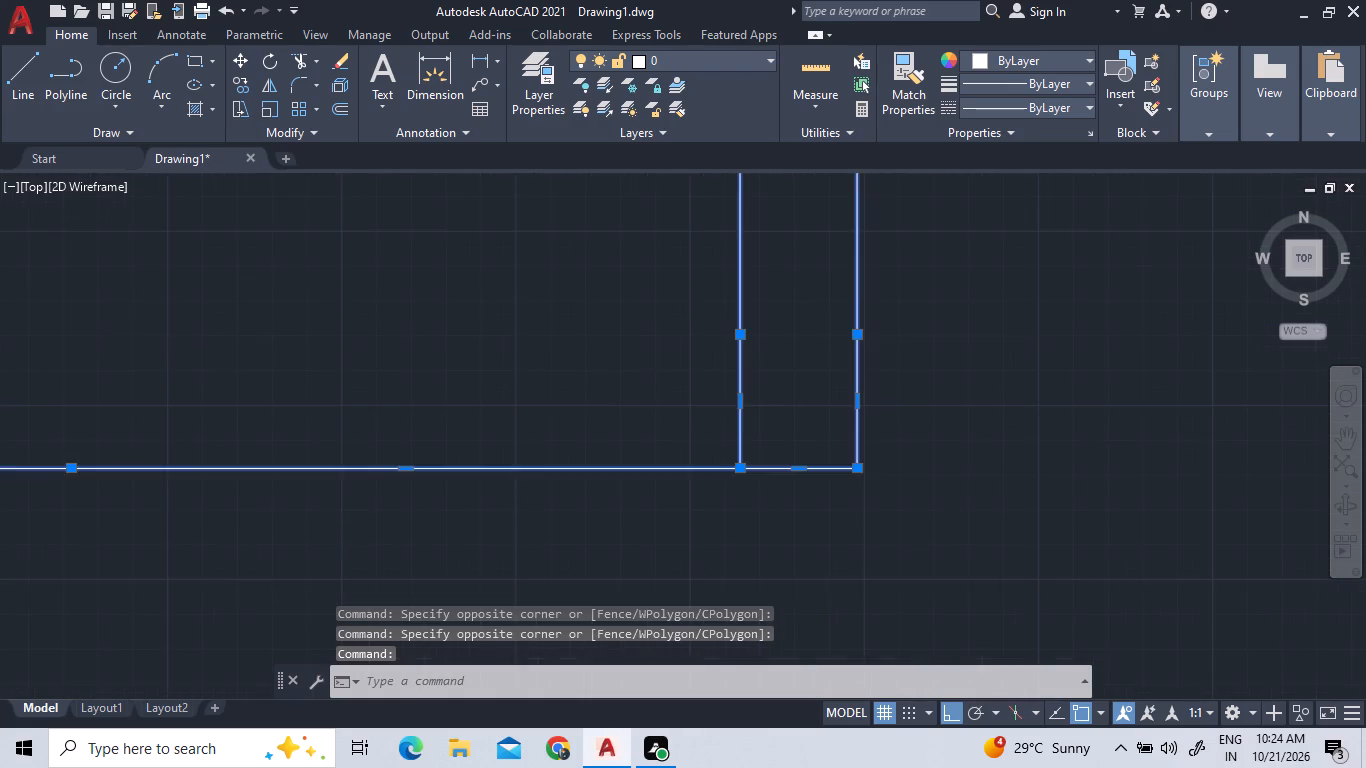
scroll(797, 489, "up", 3)
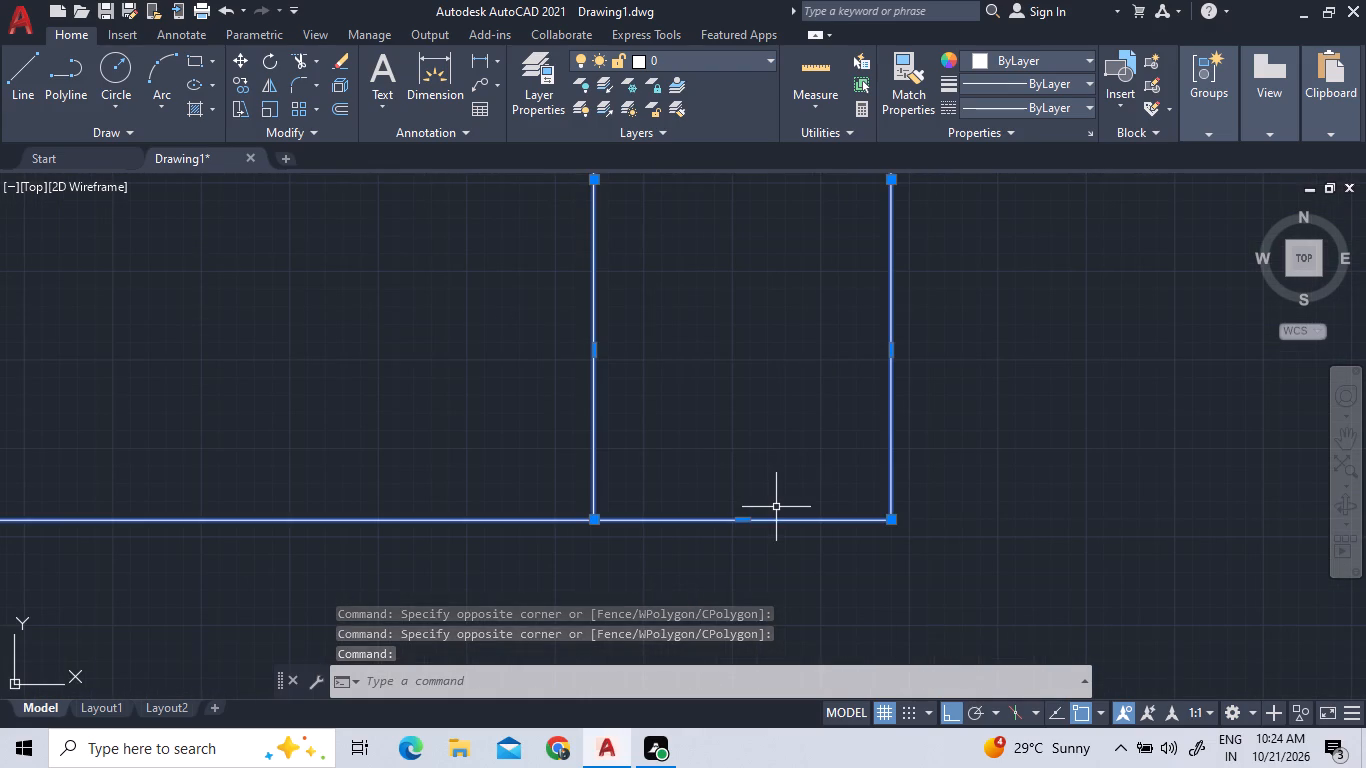
key("Escape")
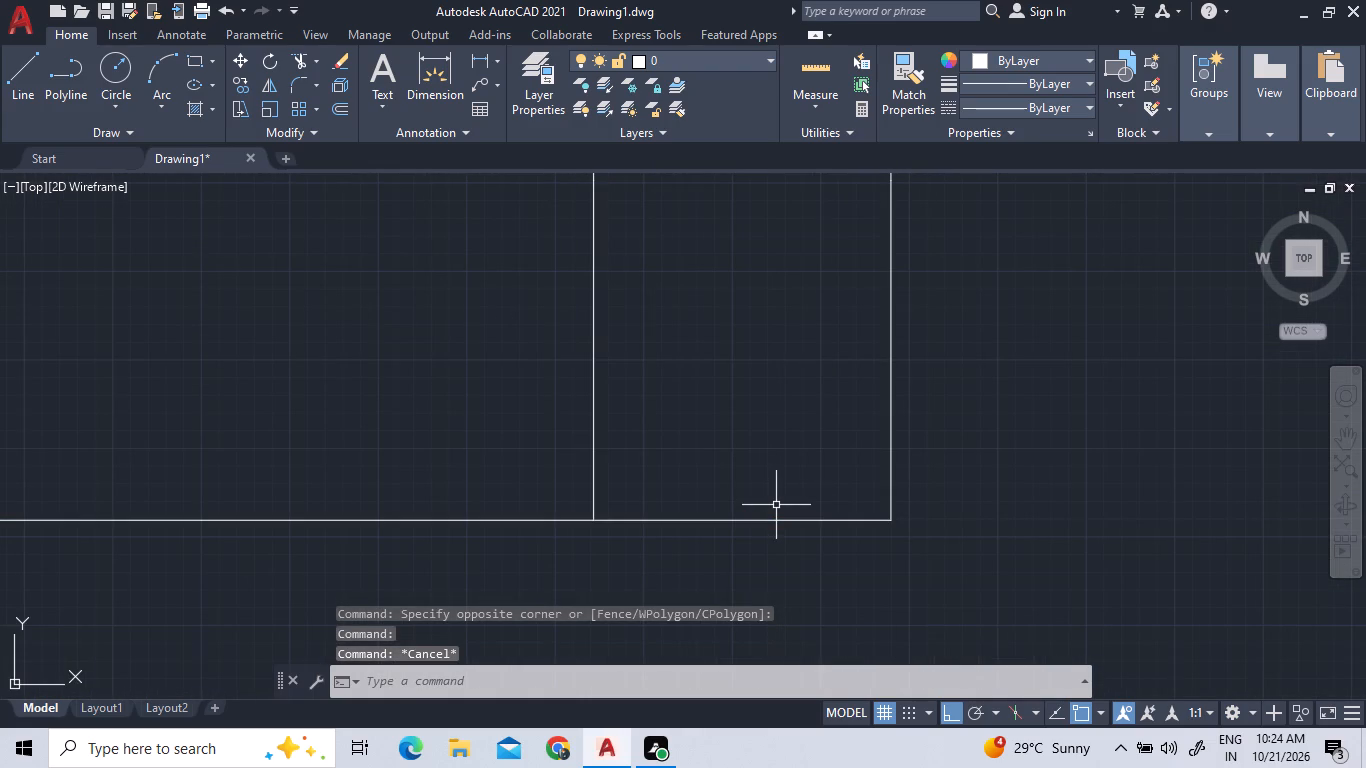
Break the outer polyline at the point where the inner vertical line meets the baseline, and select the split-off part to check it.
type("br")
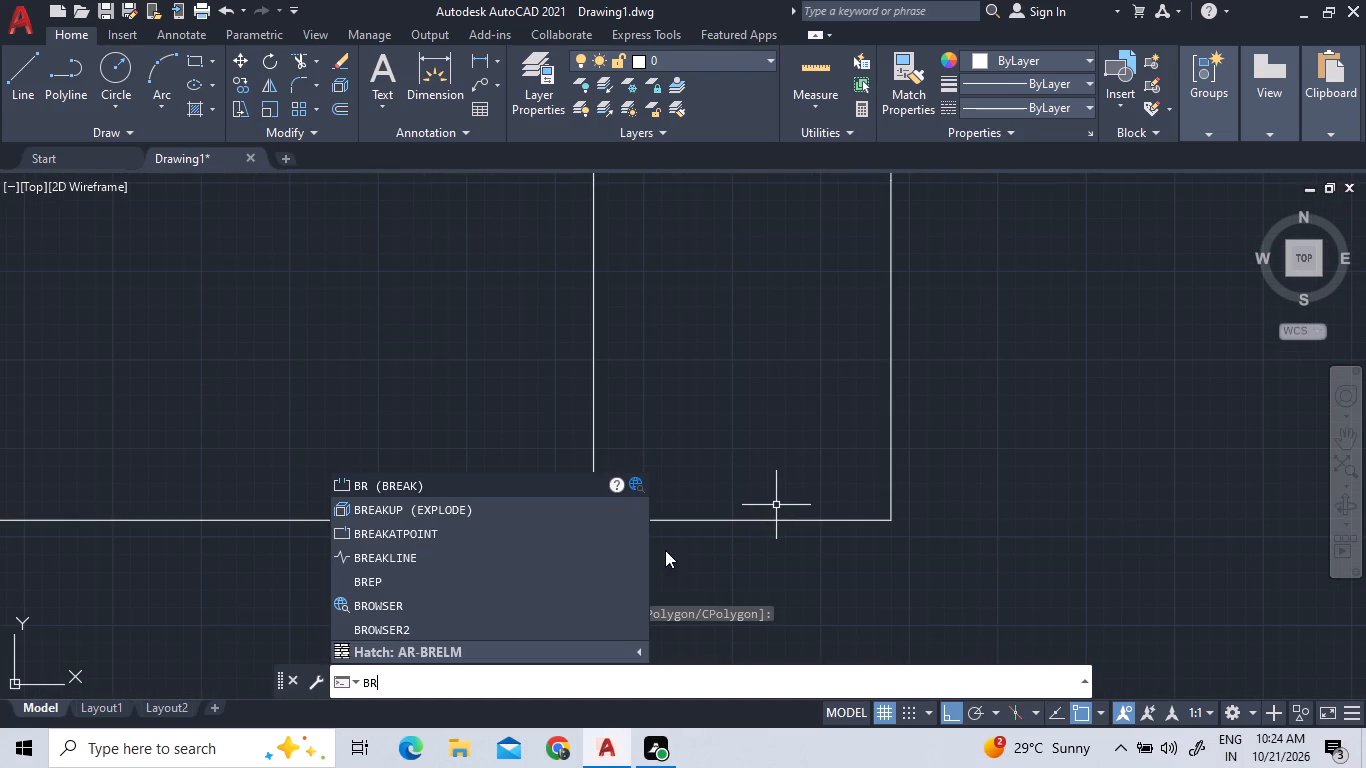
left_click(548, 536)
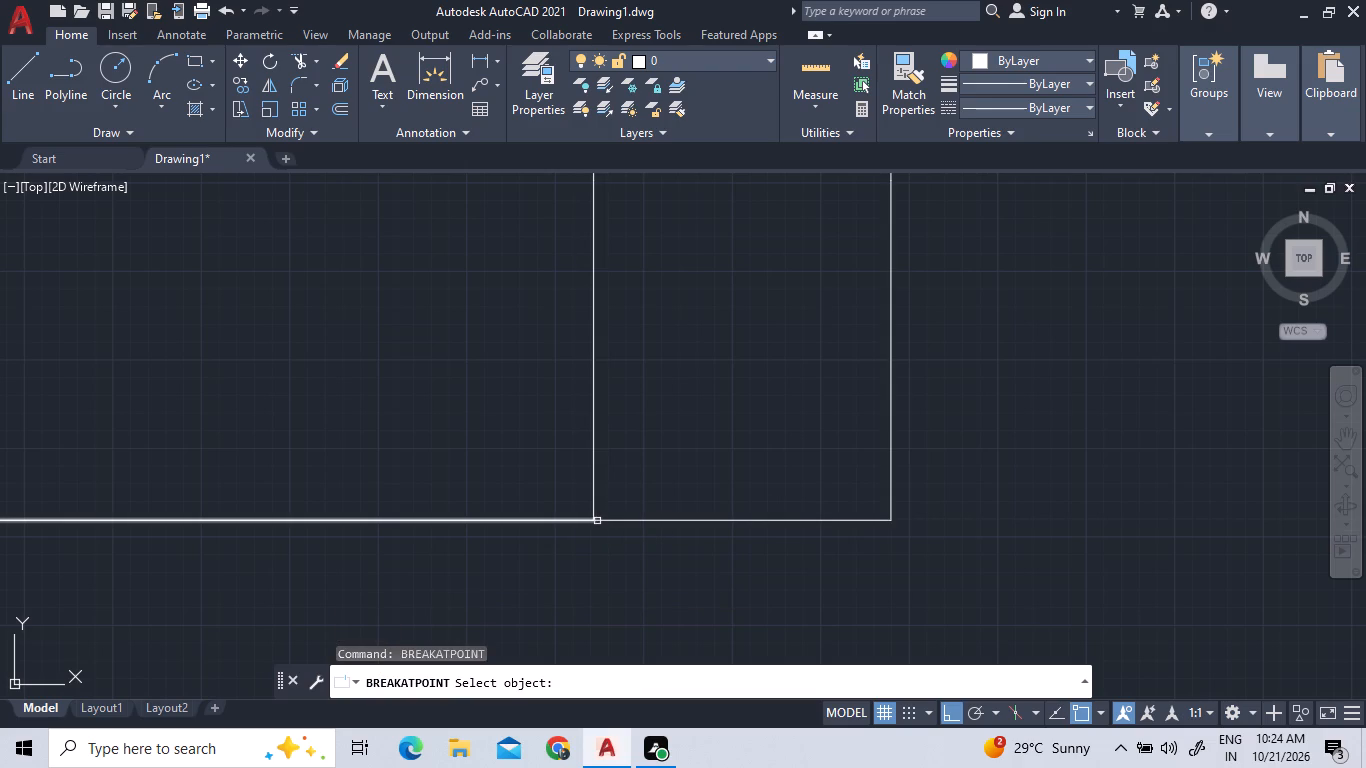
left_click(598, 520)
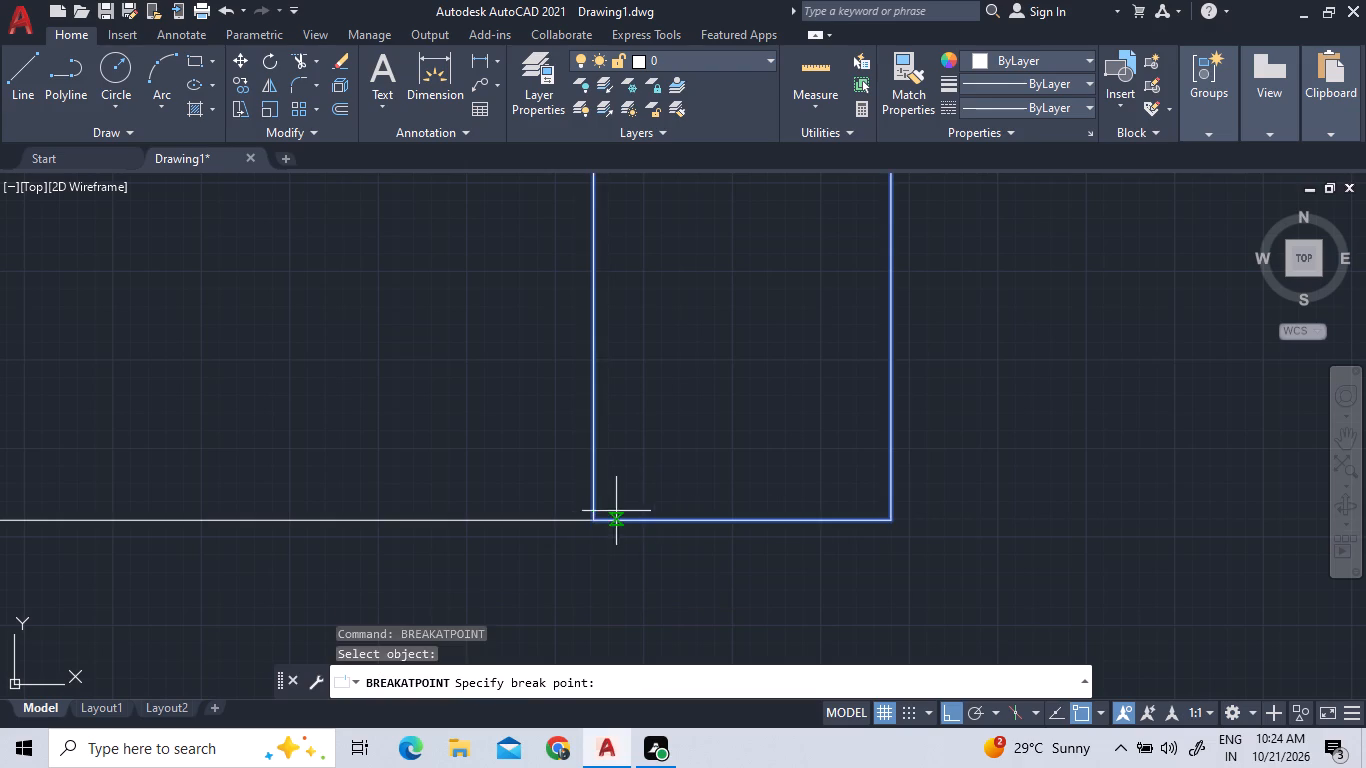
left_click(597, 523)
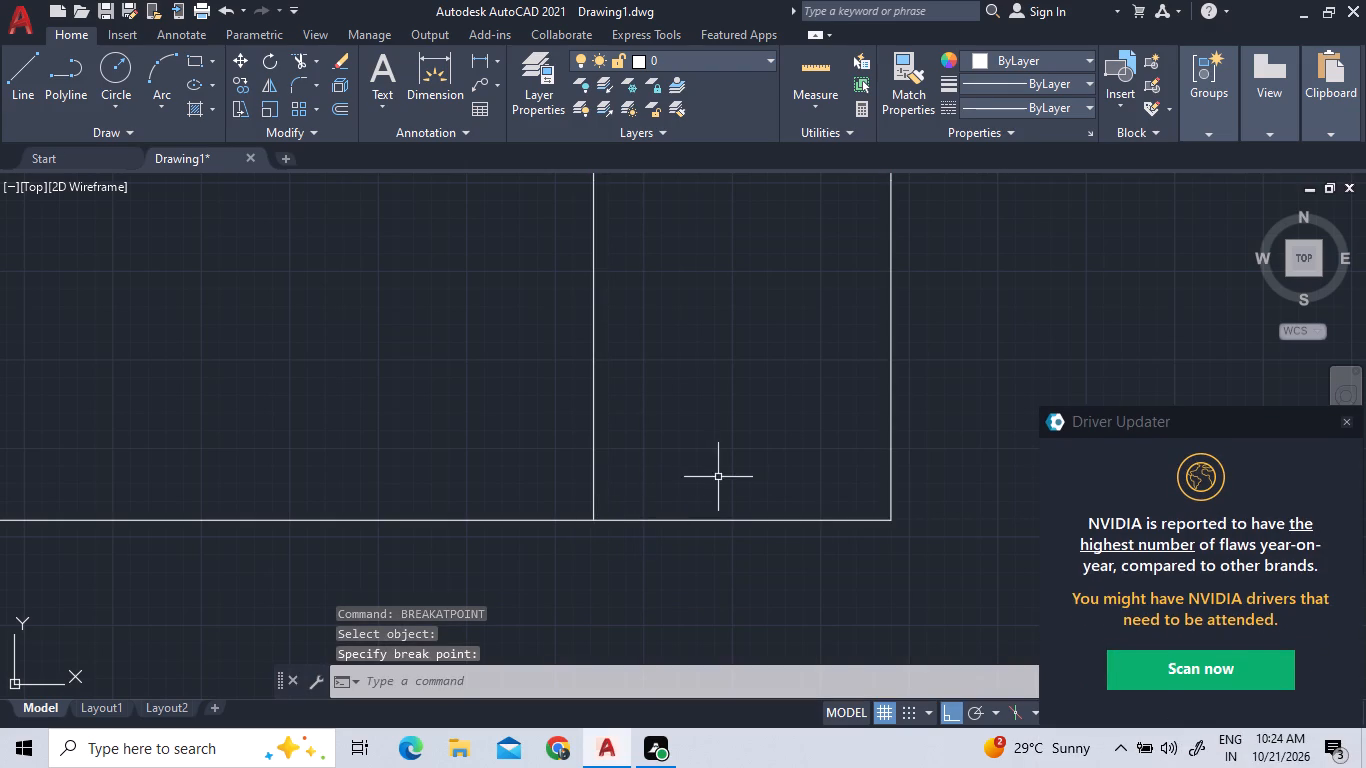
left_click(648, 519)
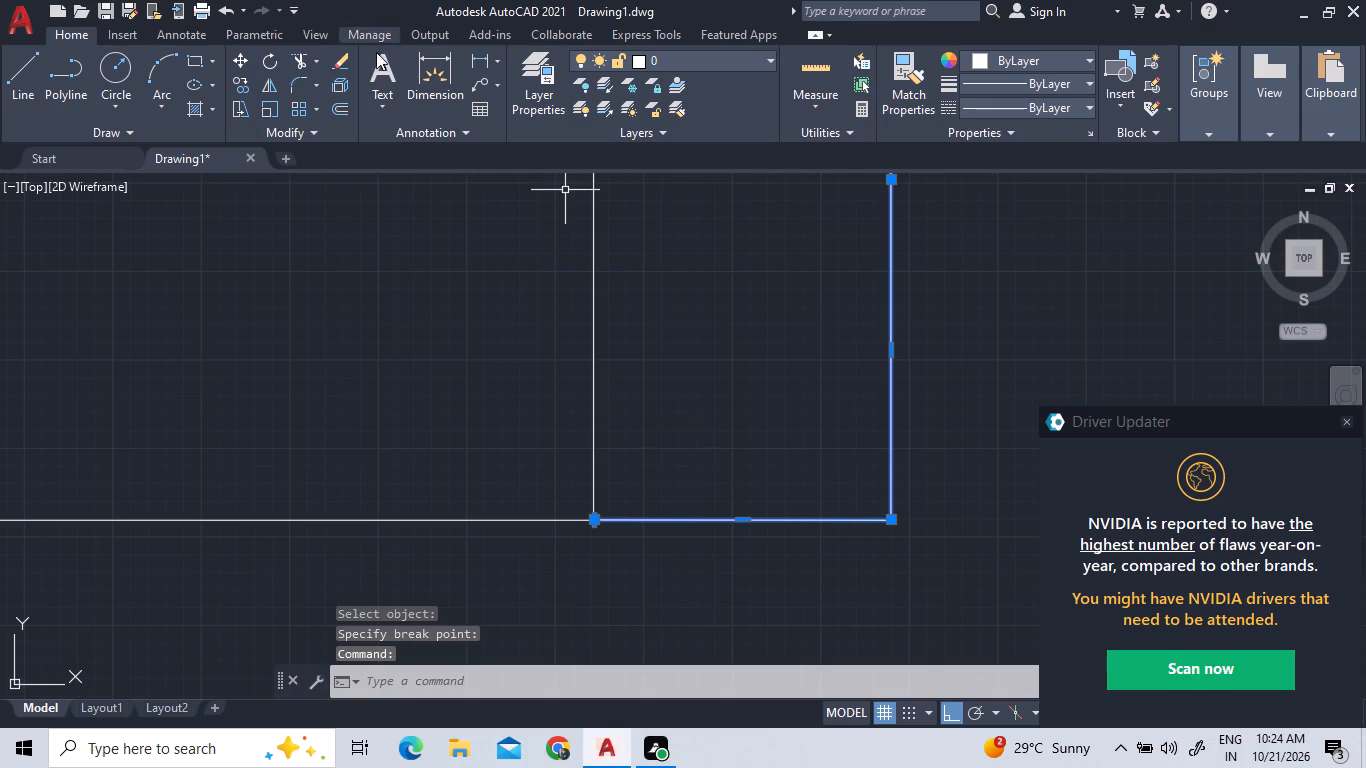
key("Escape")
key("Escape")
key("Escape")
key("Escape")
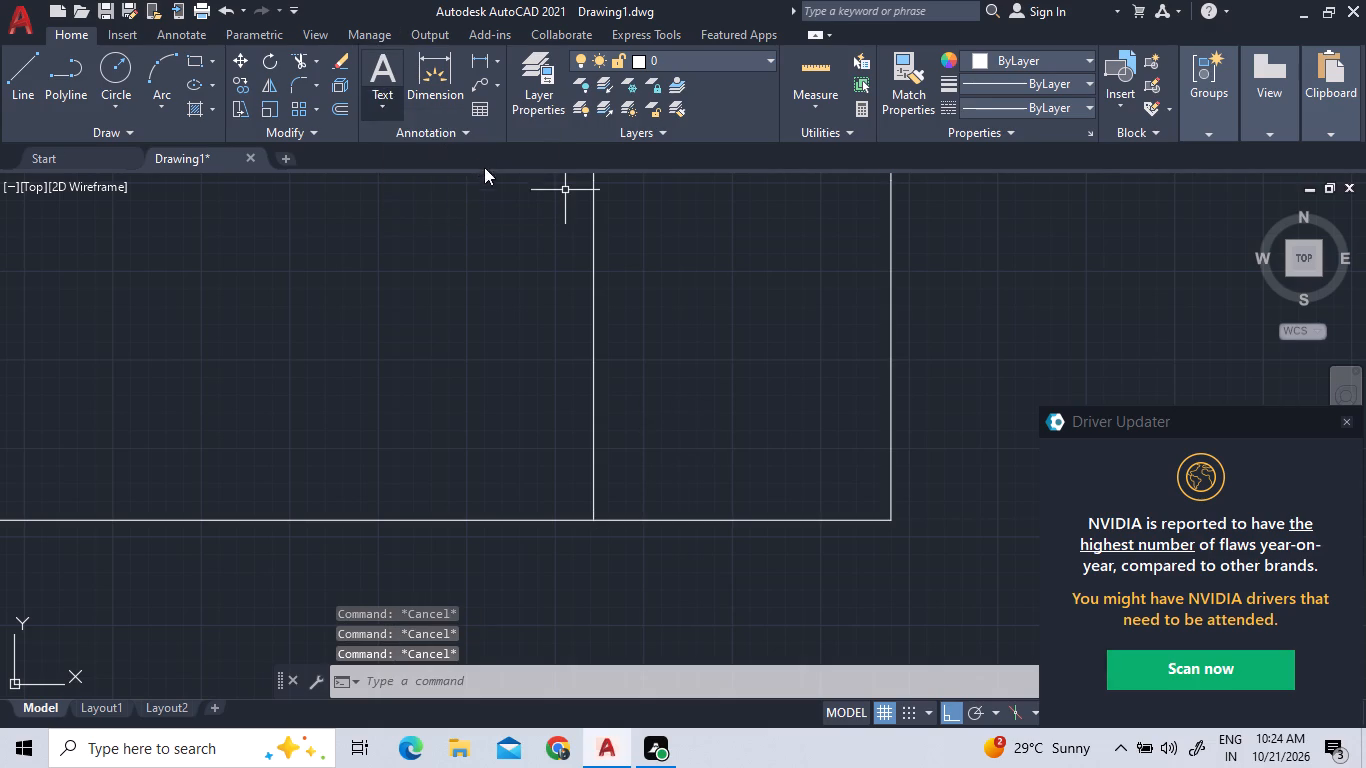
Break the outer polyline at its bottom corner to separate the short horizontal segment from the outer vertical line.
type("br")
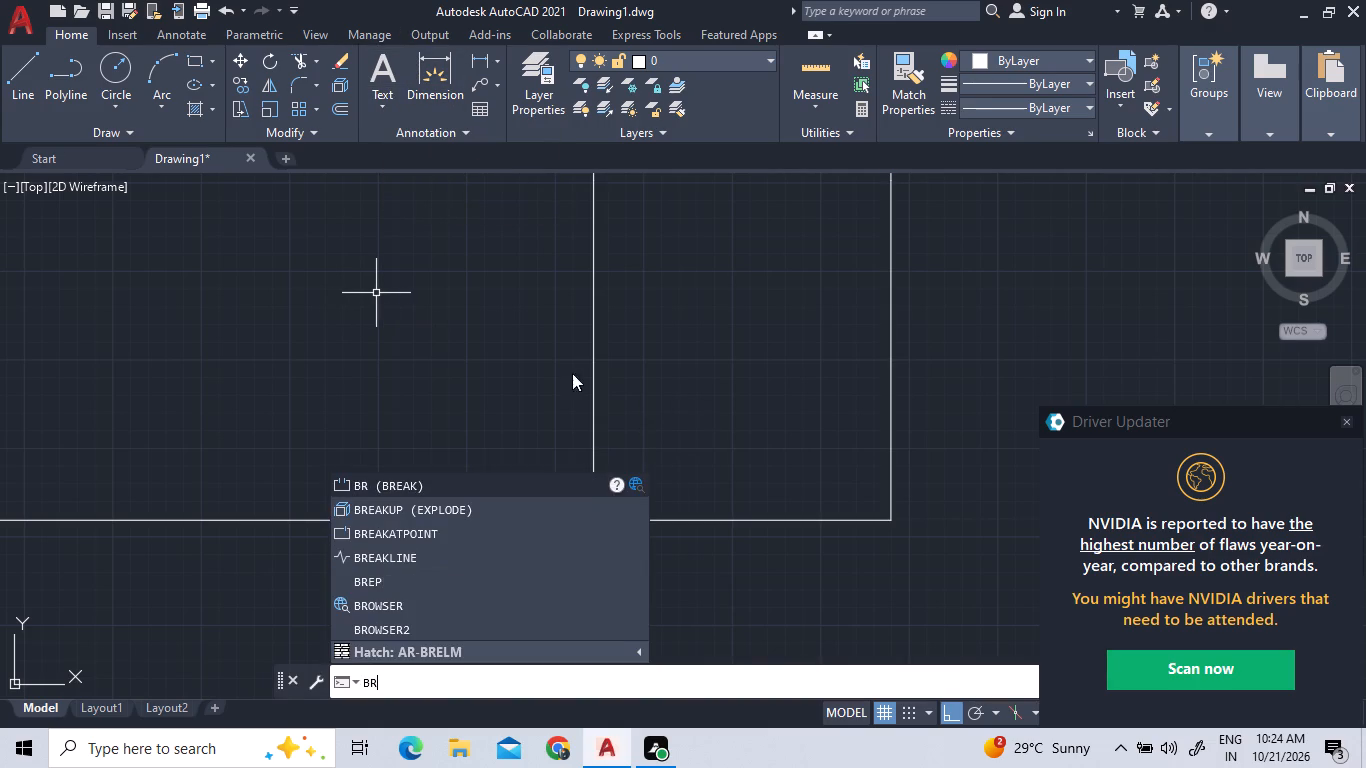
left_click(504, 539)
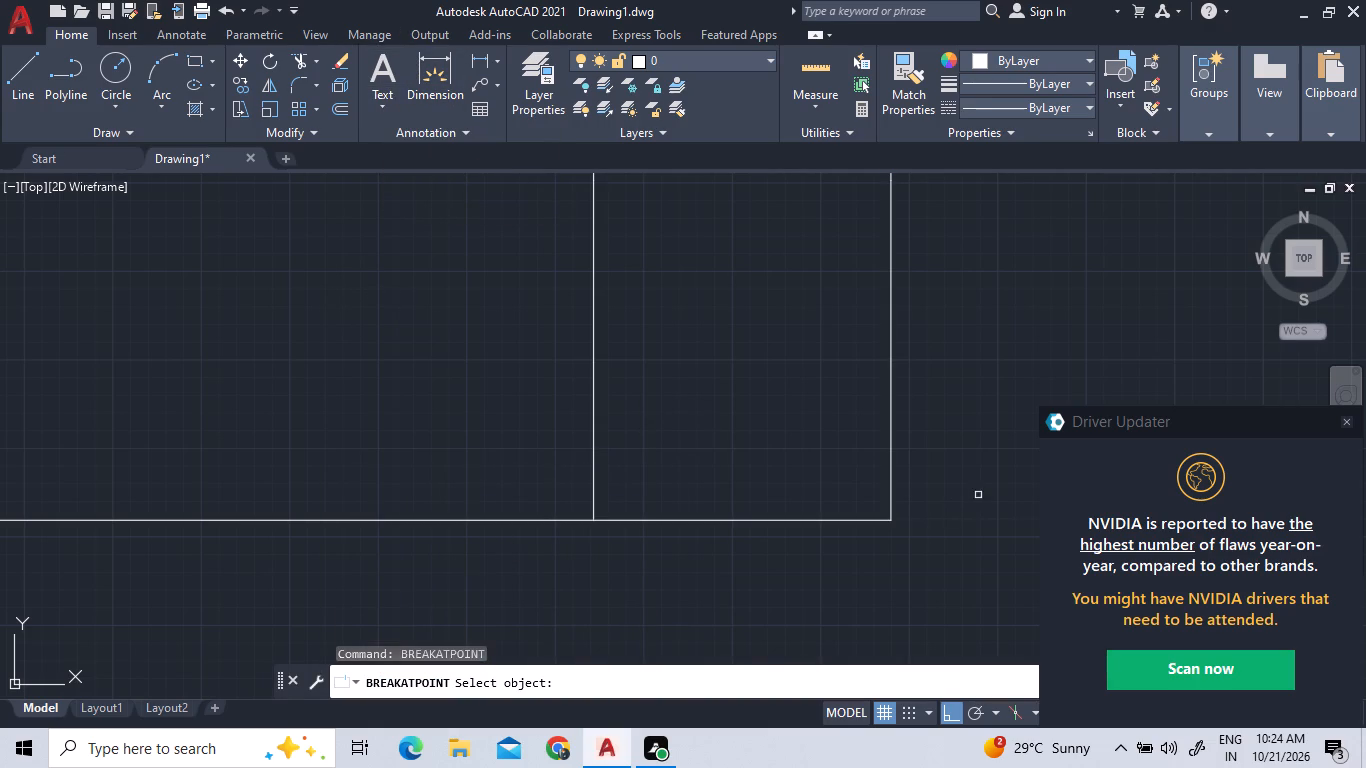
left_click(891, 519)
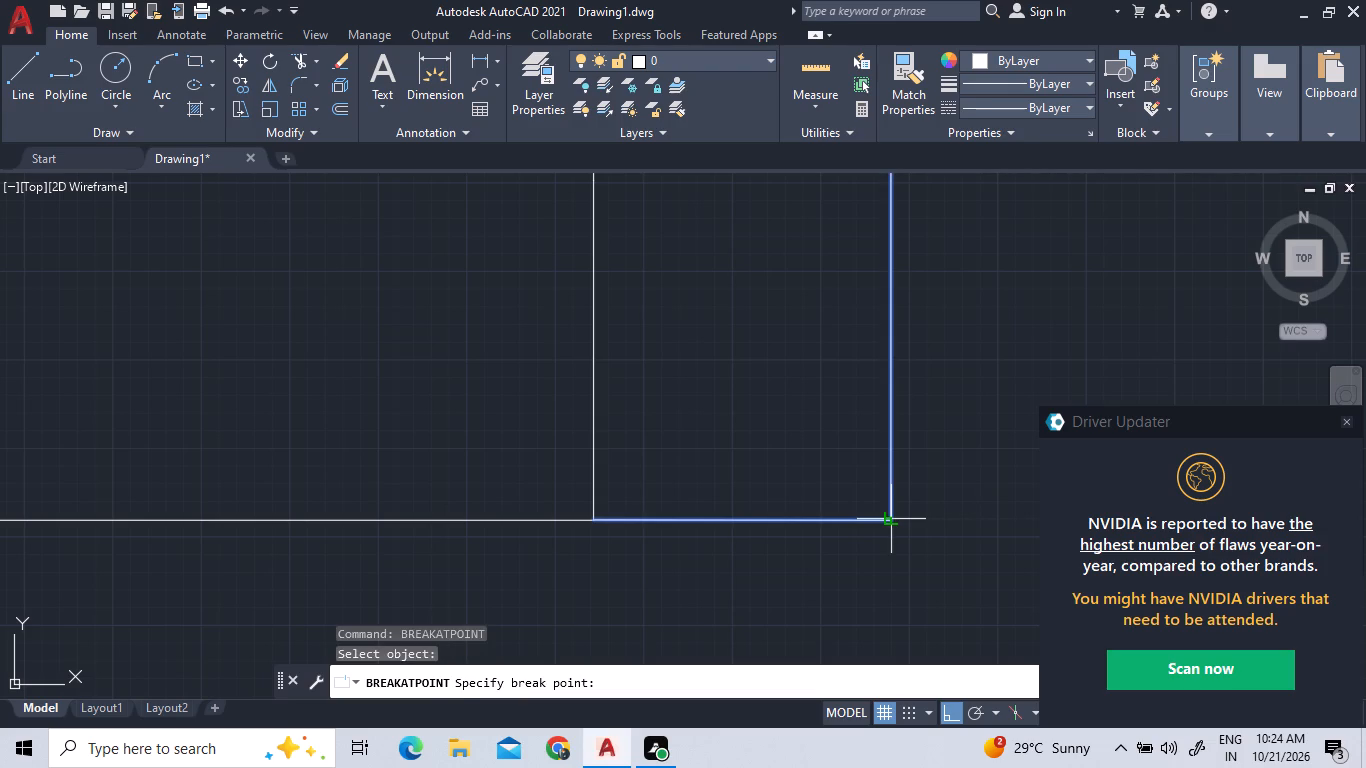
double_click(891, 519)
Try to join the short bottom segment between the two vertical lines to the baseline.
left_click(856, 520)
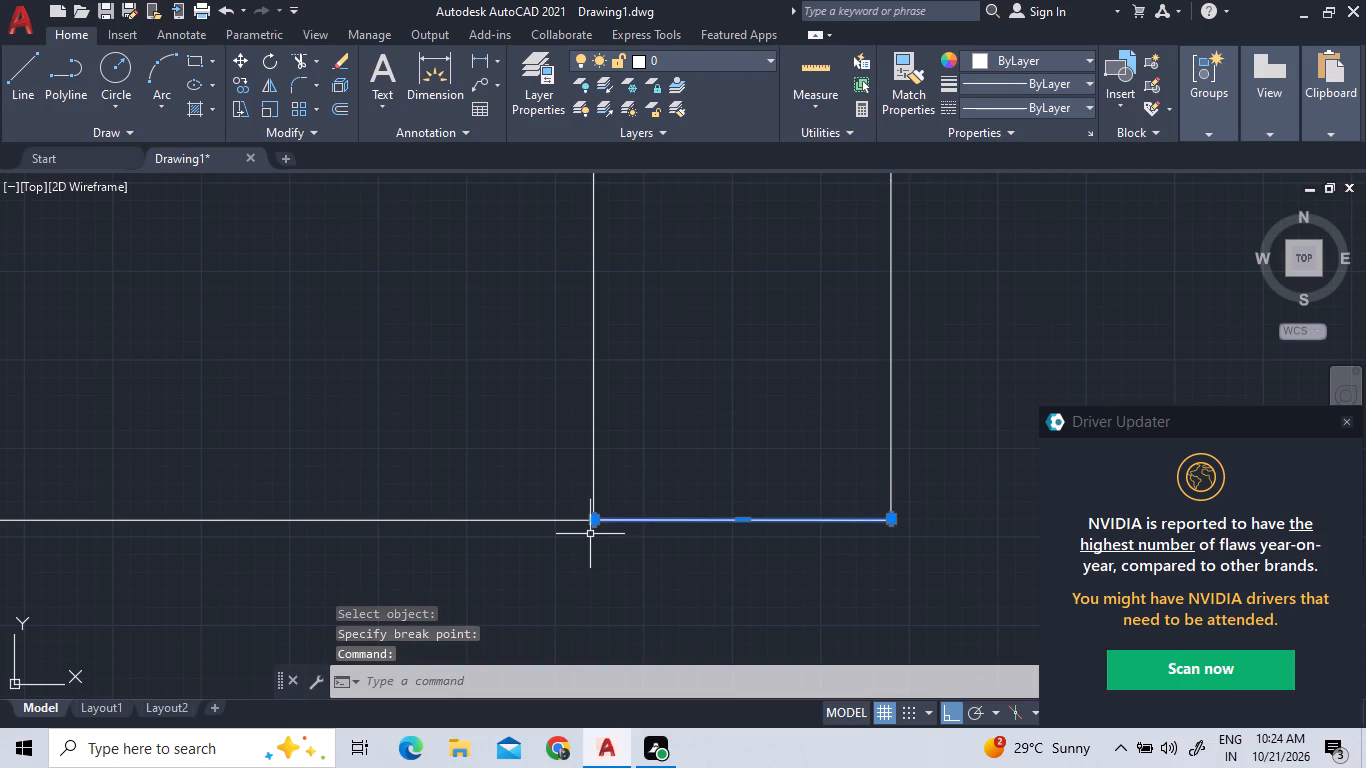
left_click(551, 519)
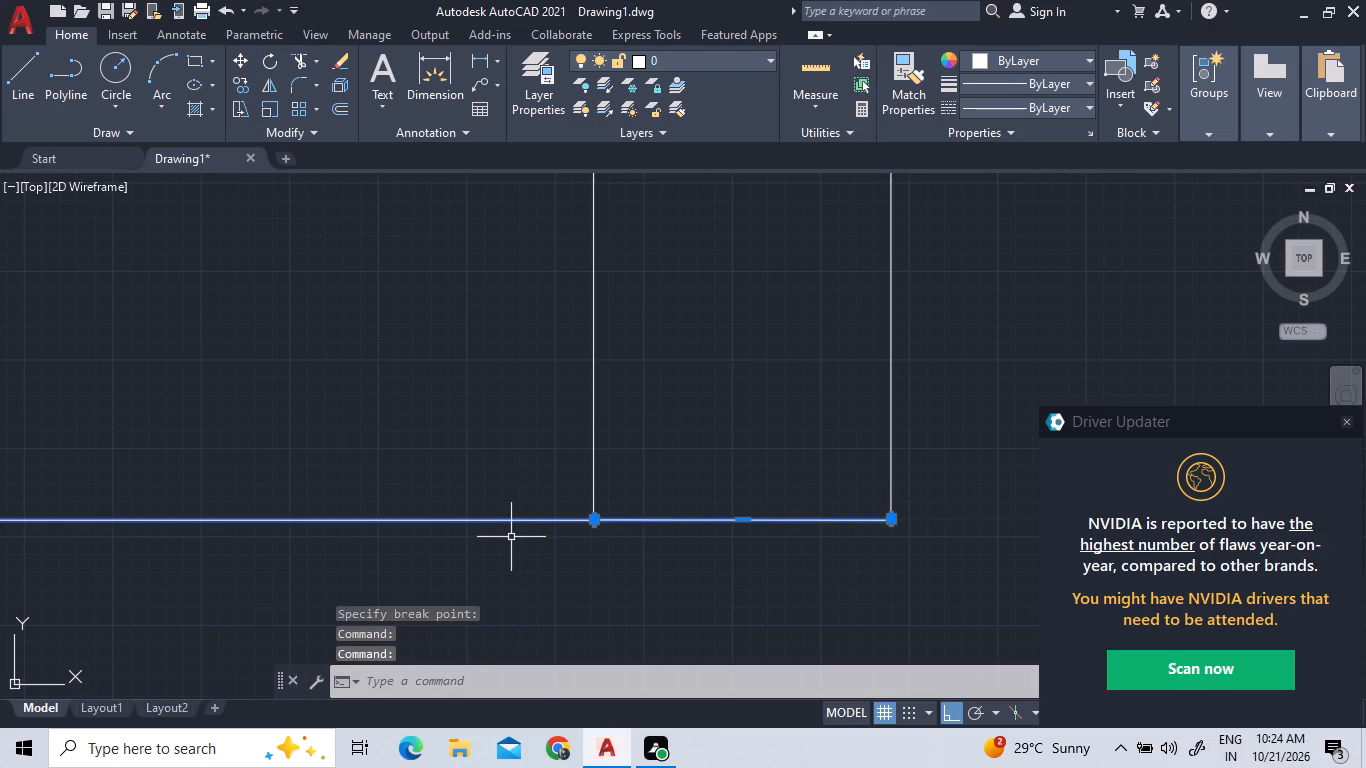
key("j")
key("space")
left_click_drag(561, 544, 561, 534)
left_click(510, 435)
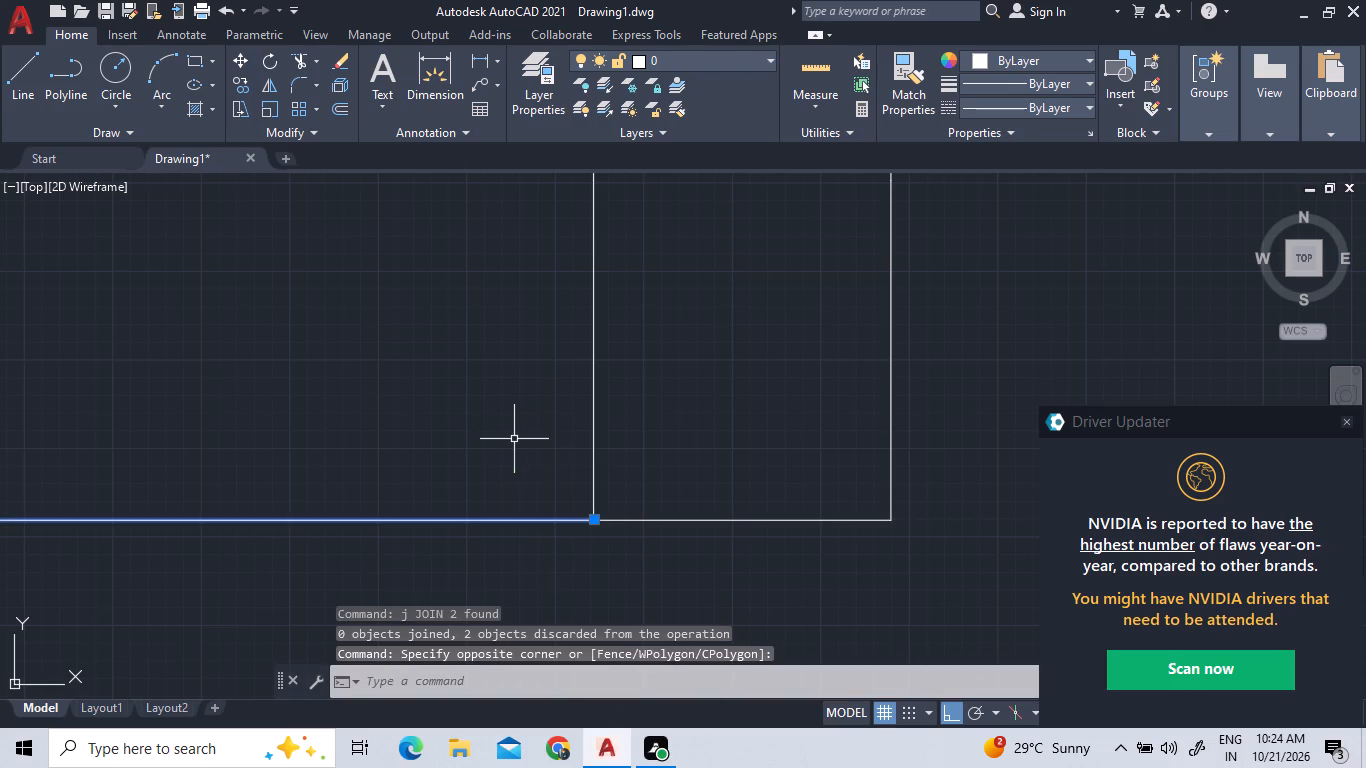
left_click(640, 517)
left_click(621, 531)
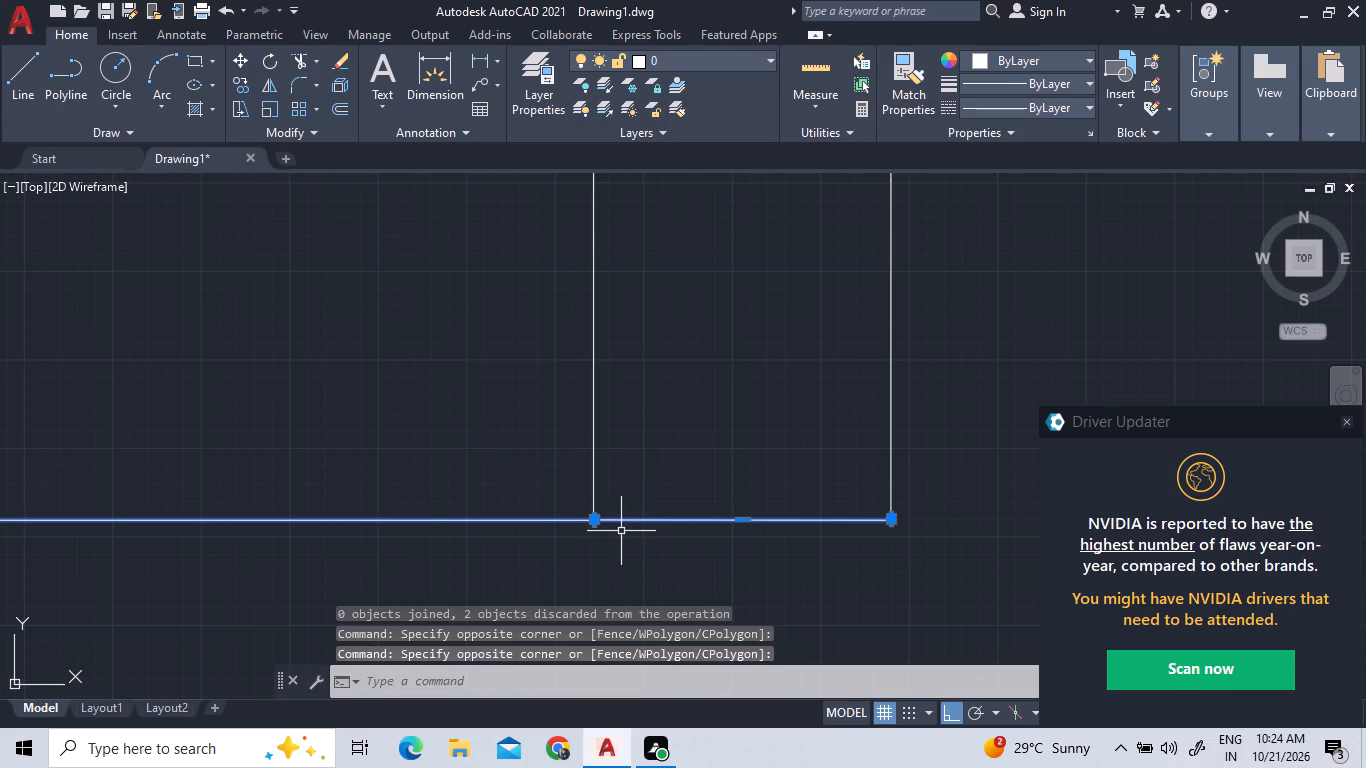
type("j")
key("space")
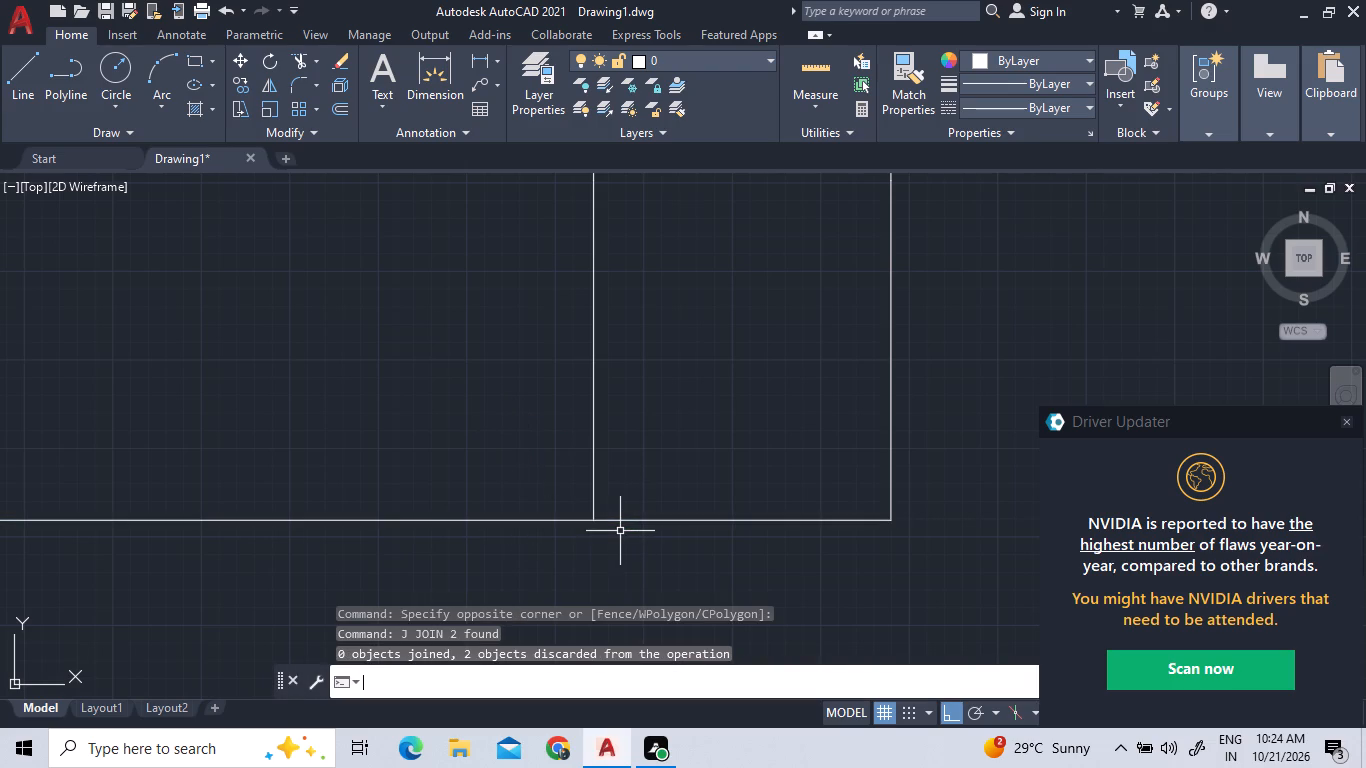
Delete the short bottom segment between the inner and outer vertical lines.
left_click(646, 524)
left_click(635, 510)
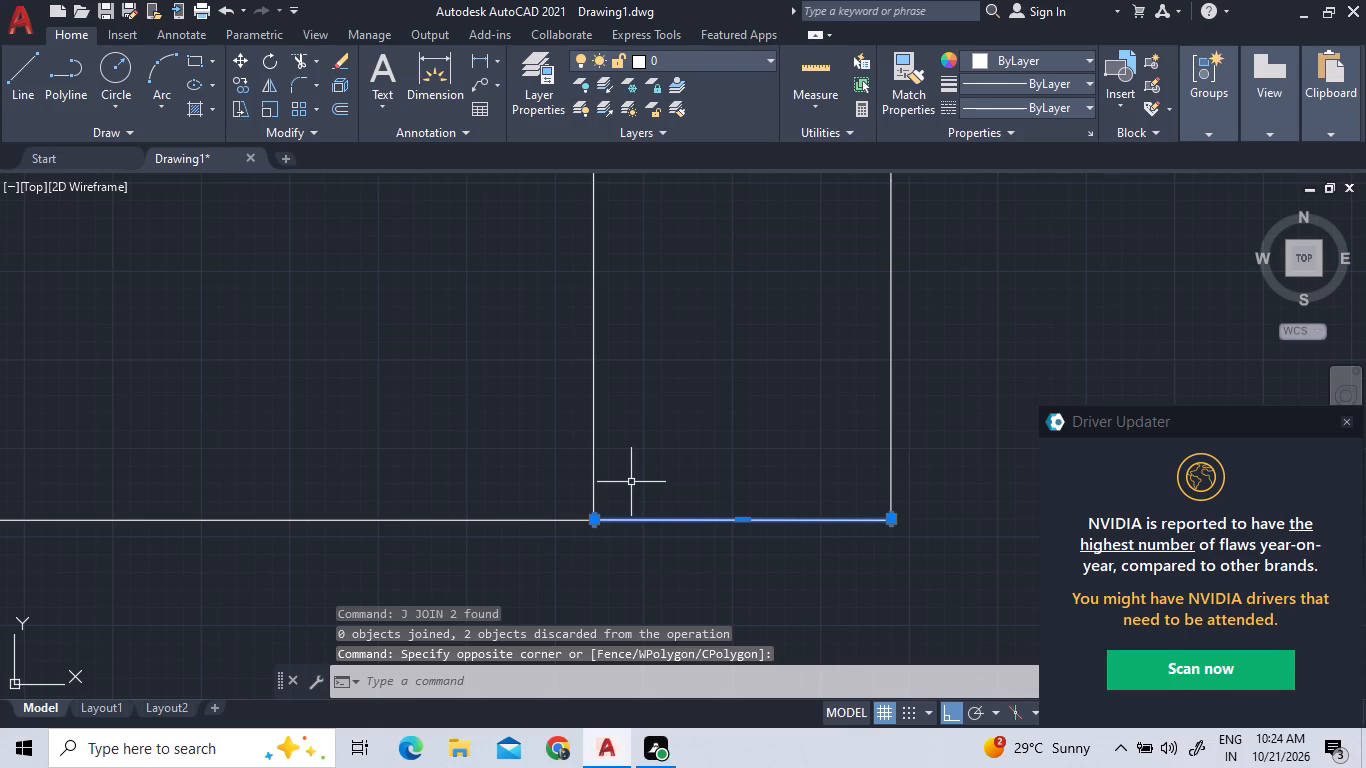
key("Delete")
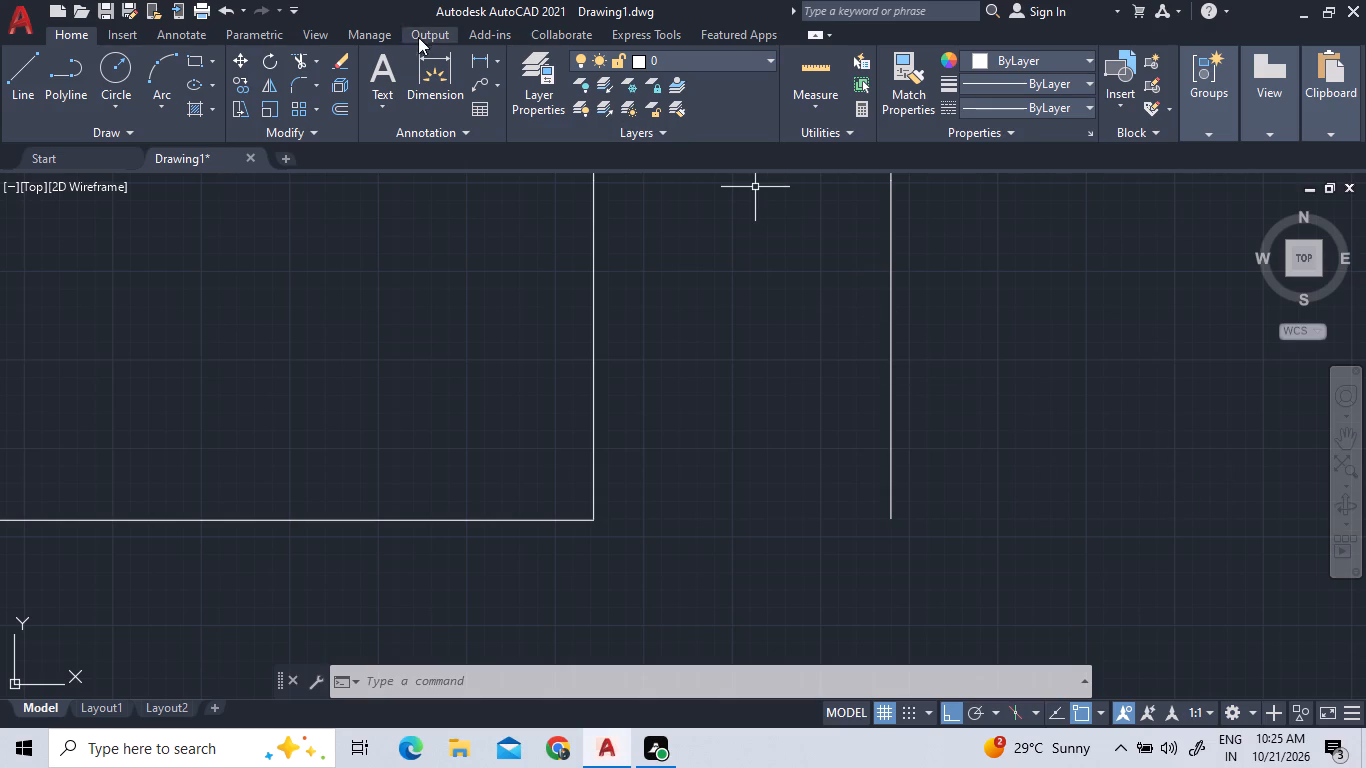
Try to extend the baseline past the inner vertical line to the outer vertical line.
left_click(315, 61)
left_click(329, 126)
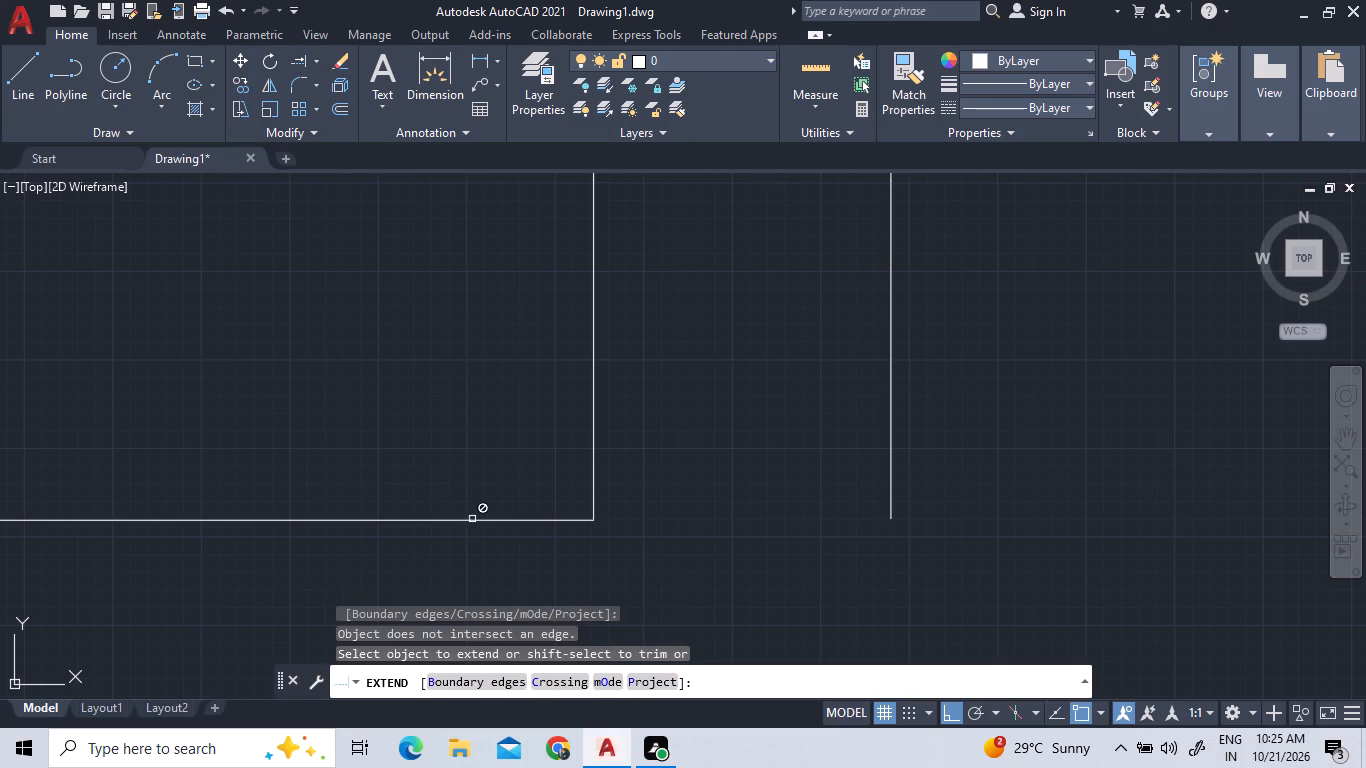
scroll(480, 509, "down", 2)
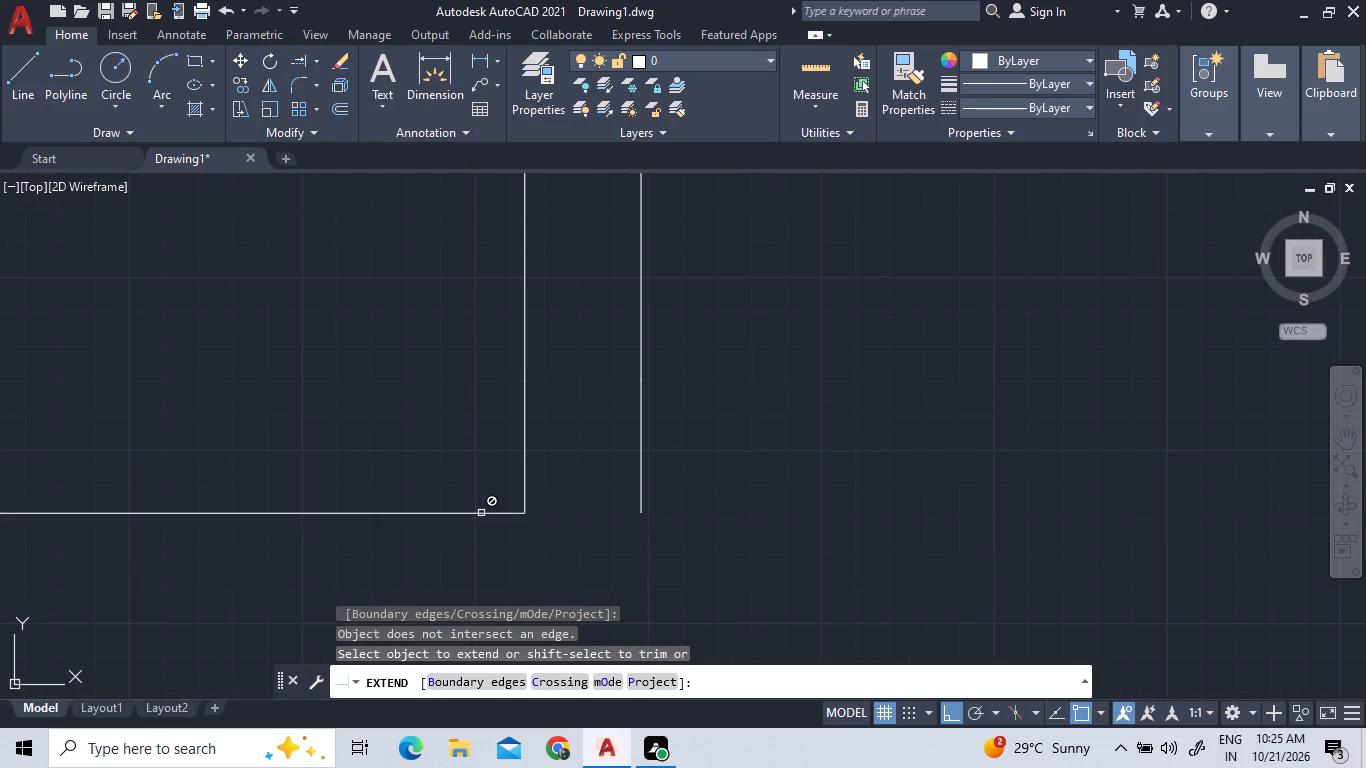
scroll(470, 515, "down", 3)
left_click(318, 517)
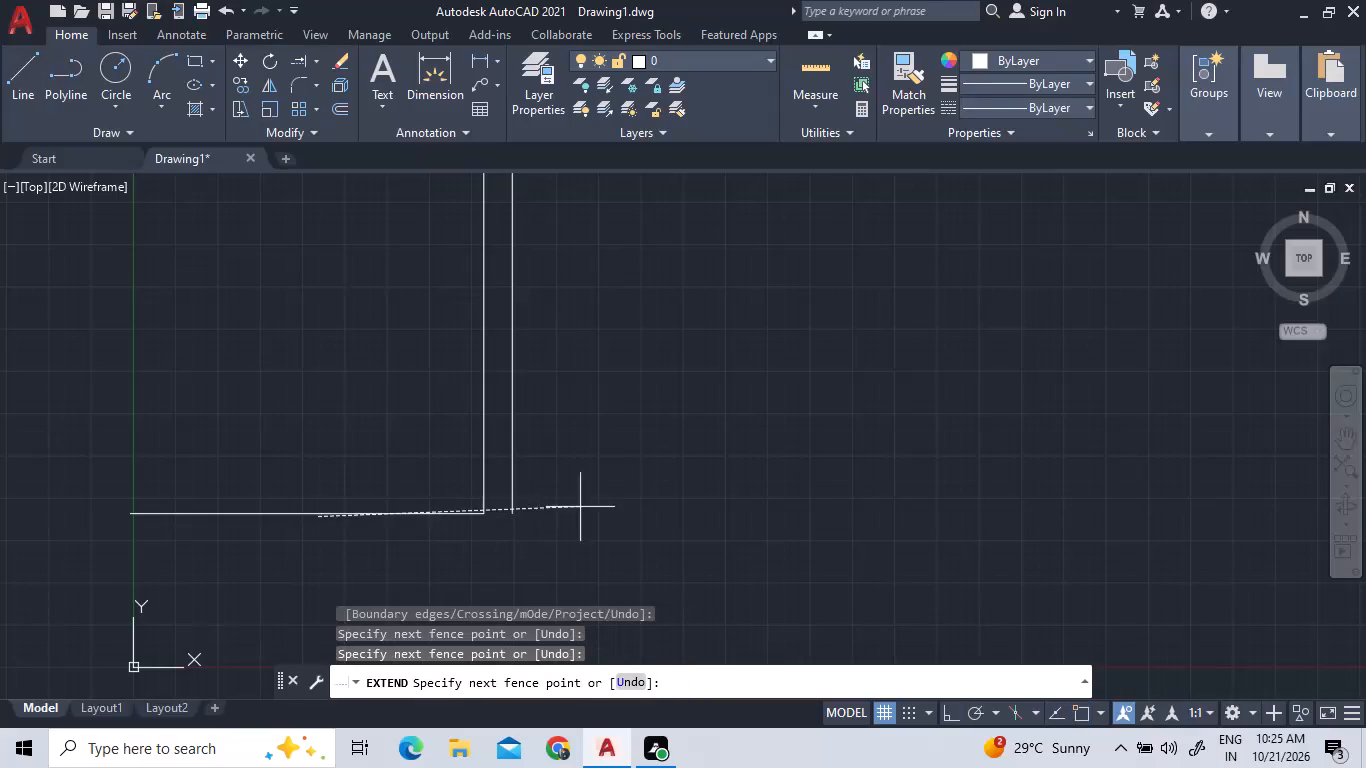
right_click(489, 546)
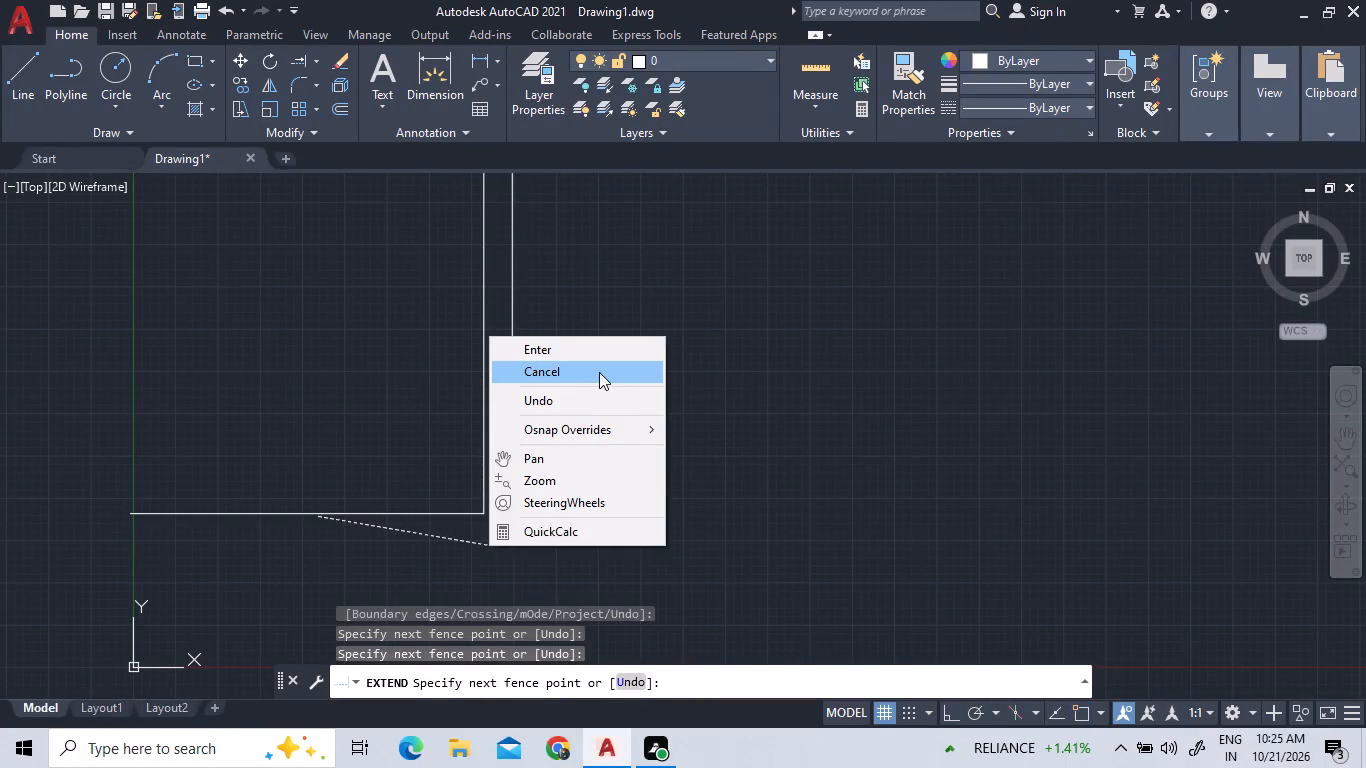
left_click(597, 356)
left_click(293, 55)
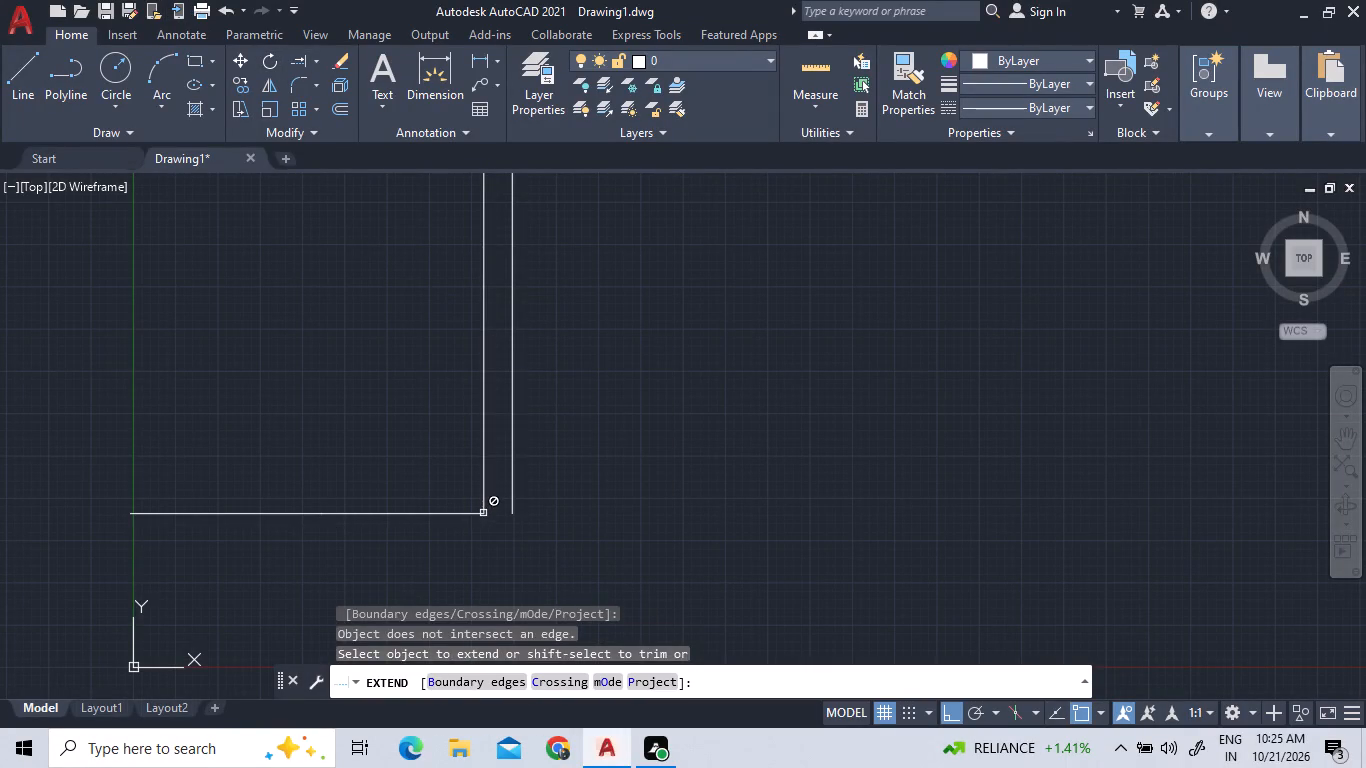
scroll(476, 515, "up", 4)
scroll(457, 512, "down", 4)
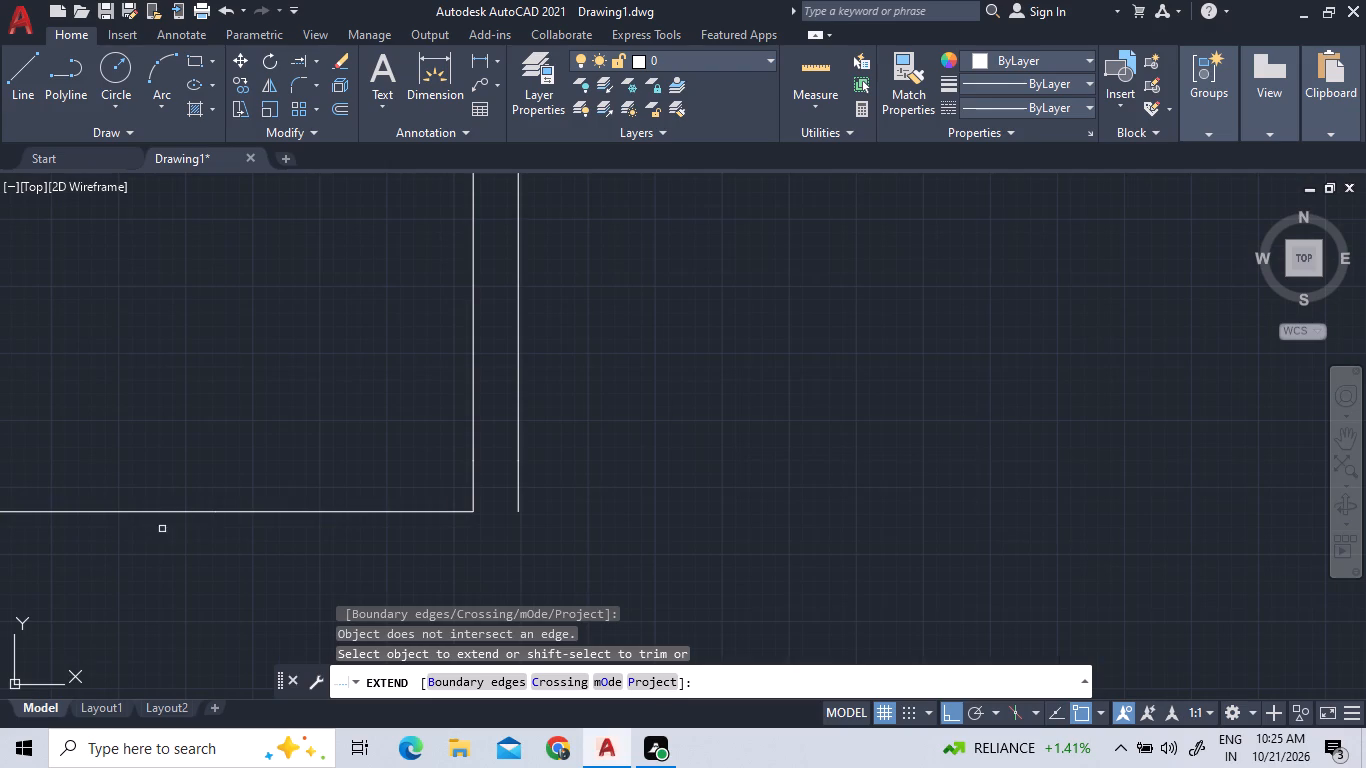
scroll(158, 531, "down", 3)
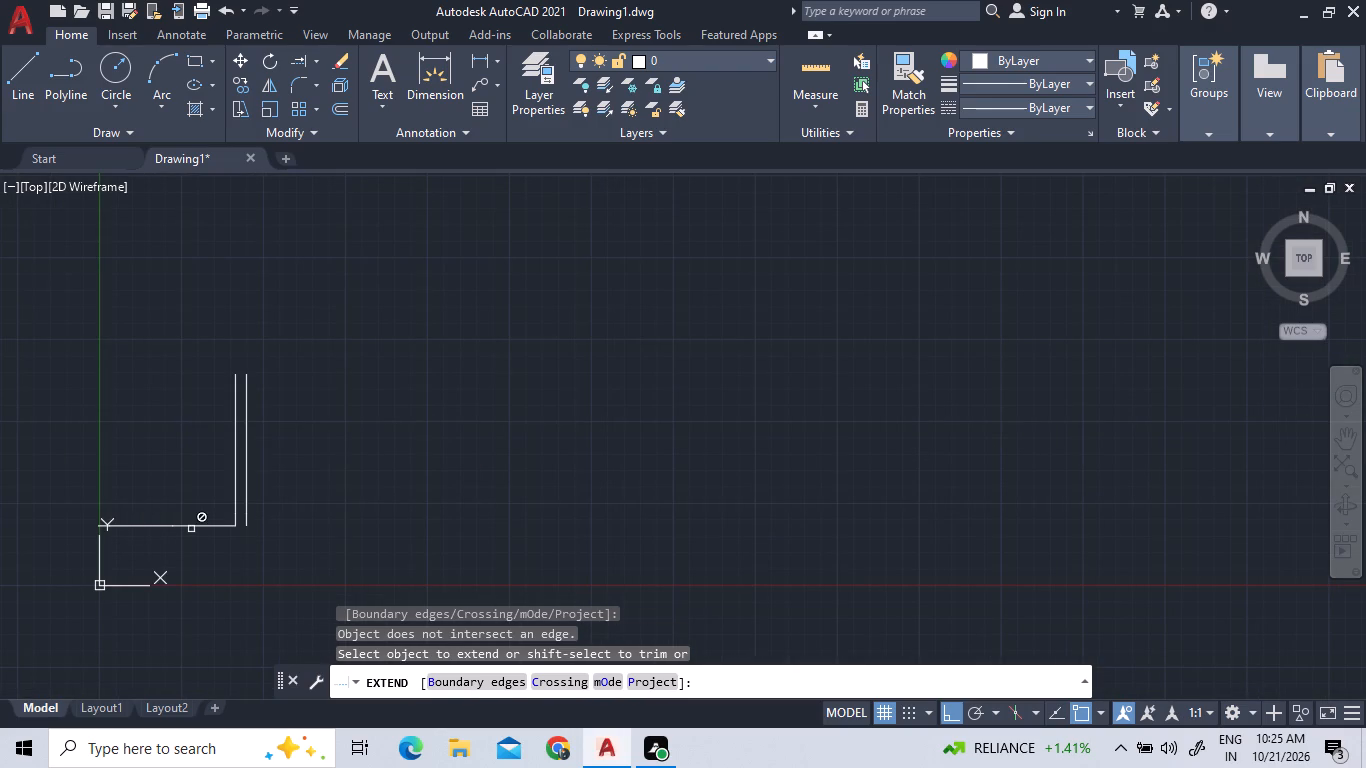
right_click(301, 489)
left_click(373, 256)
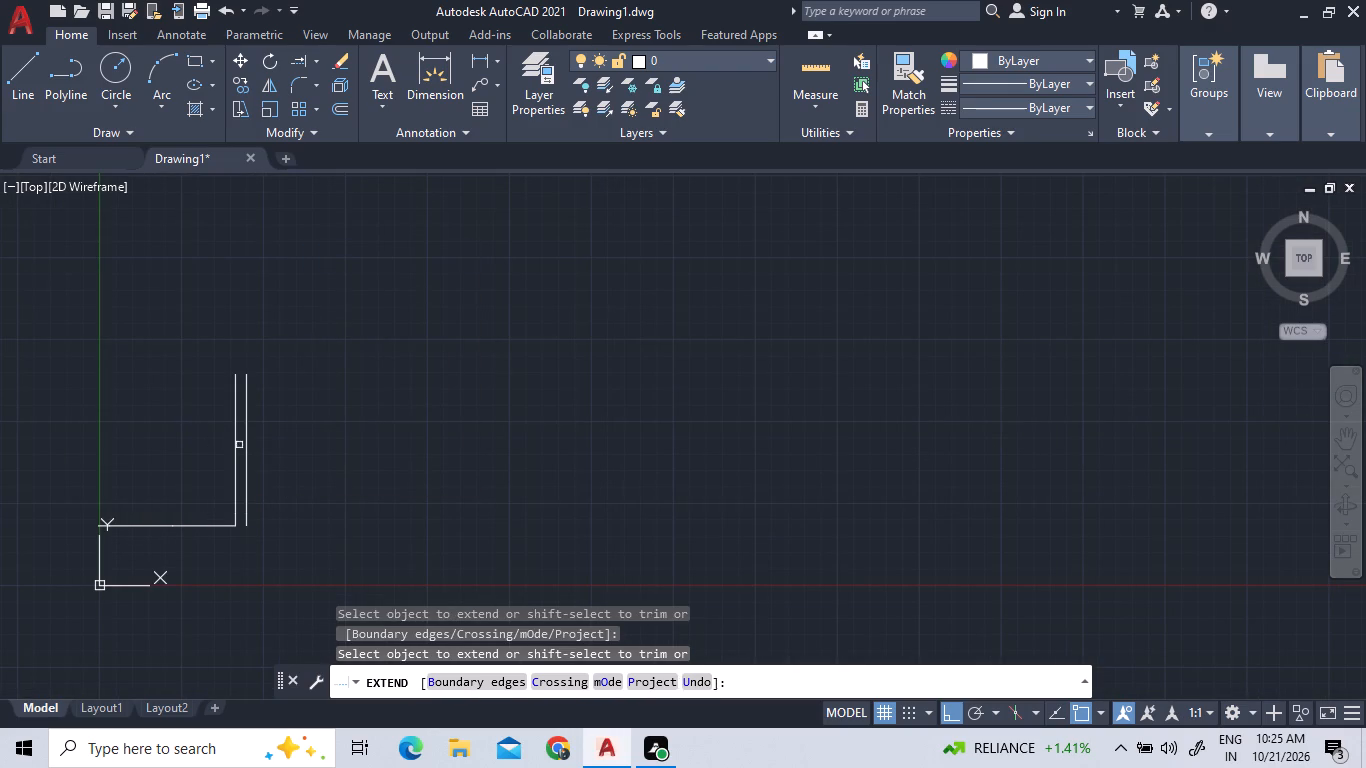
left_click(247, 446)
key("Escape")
Erase the outer vertical polyline and all the remaining baseline and inner vertical linework.
left_click(247, 445)
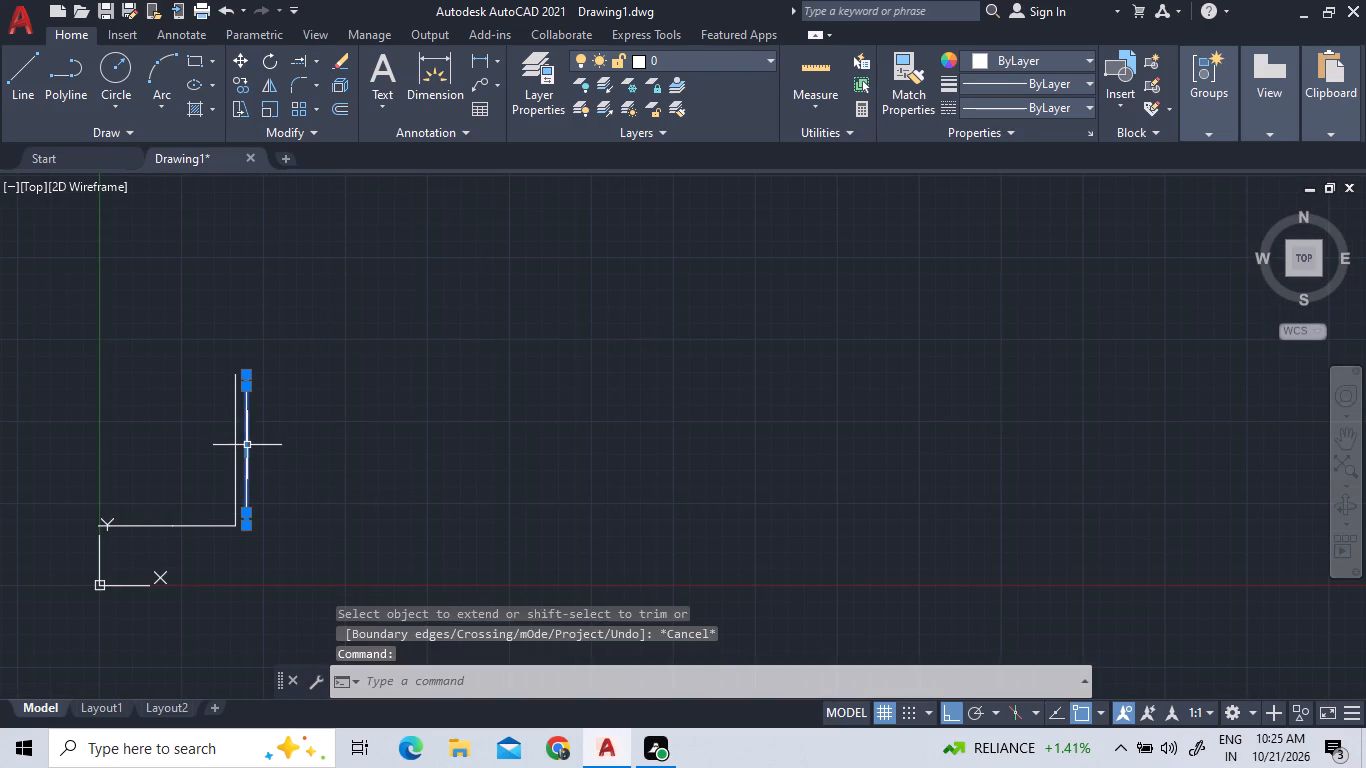
key("Delete")
scroll(214, 455, "down", 2)
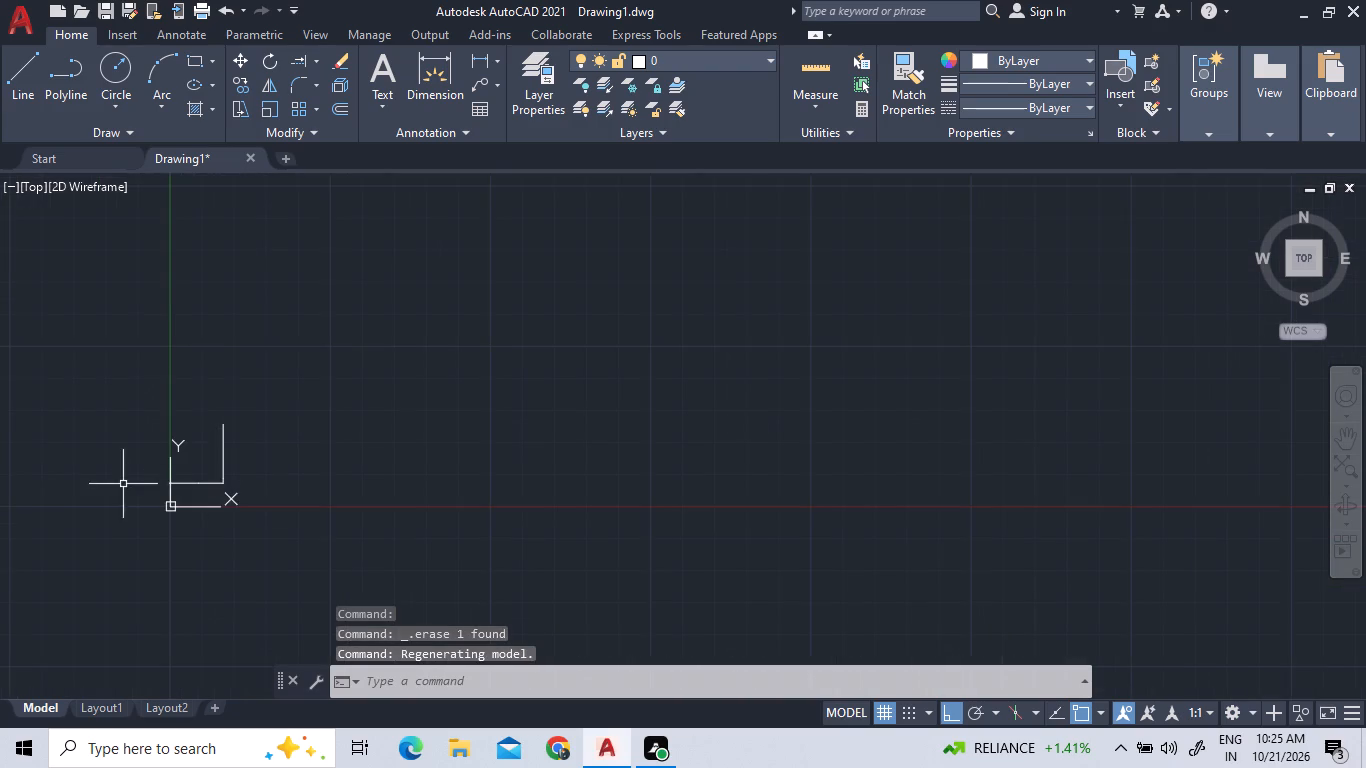
scroll(140, 474, "up", 3)
scroll(461, 551, "up", 1)
left_click_drag(520, 551, 489, 541)
left_click(179, 416)
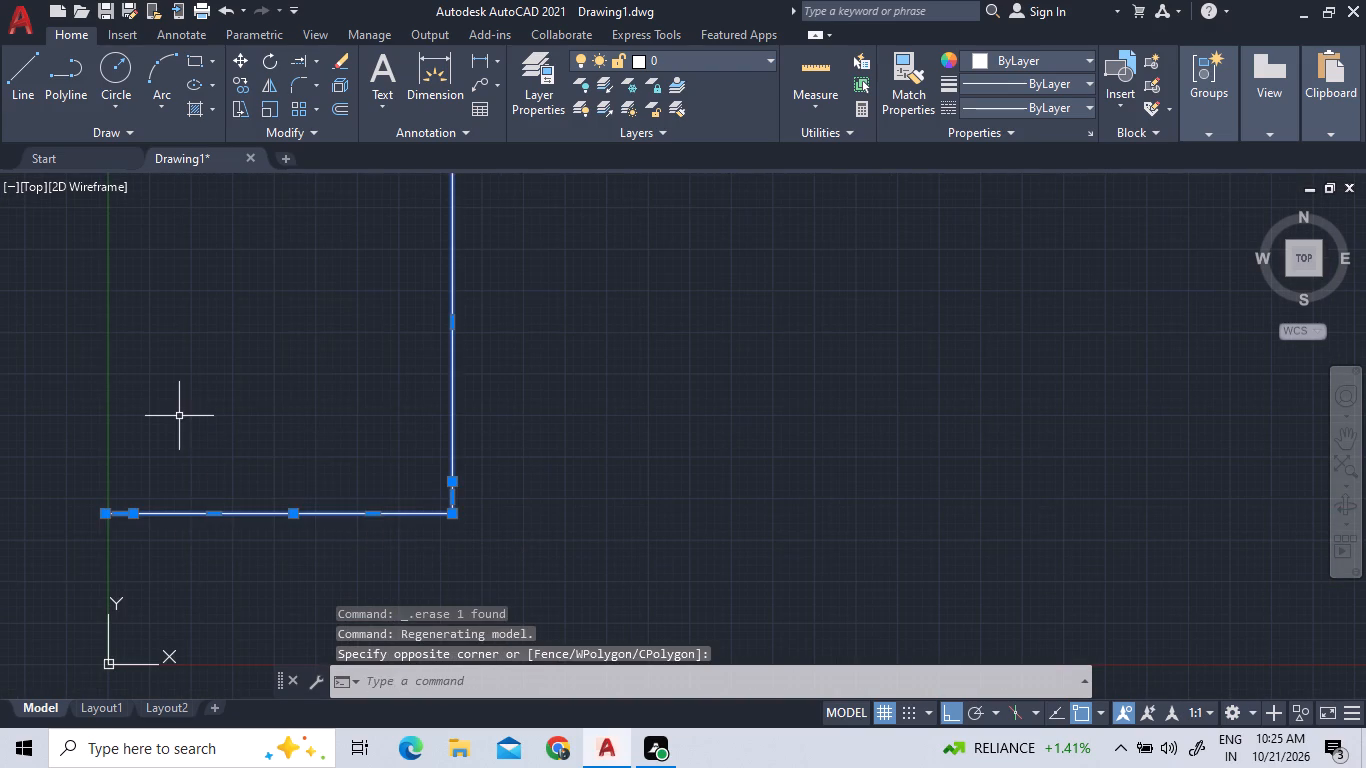
right_click(179, 416)
key("Delete")
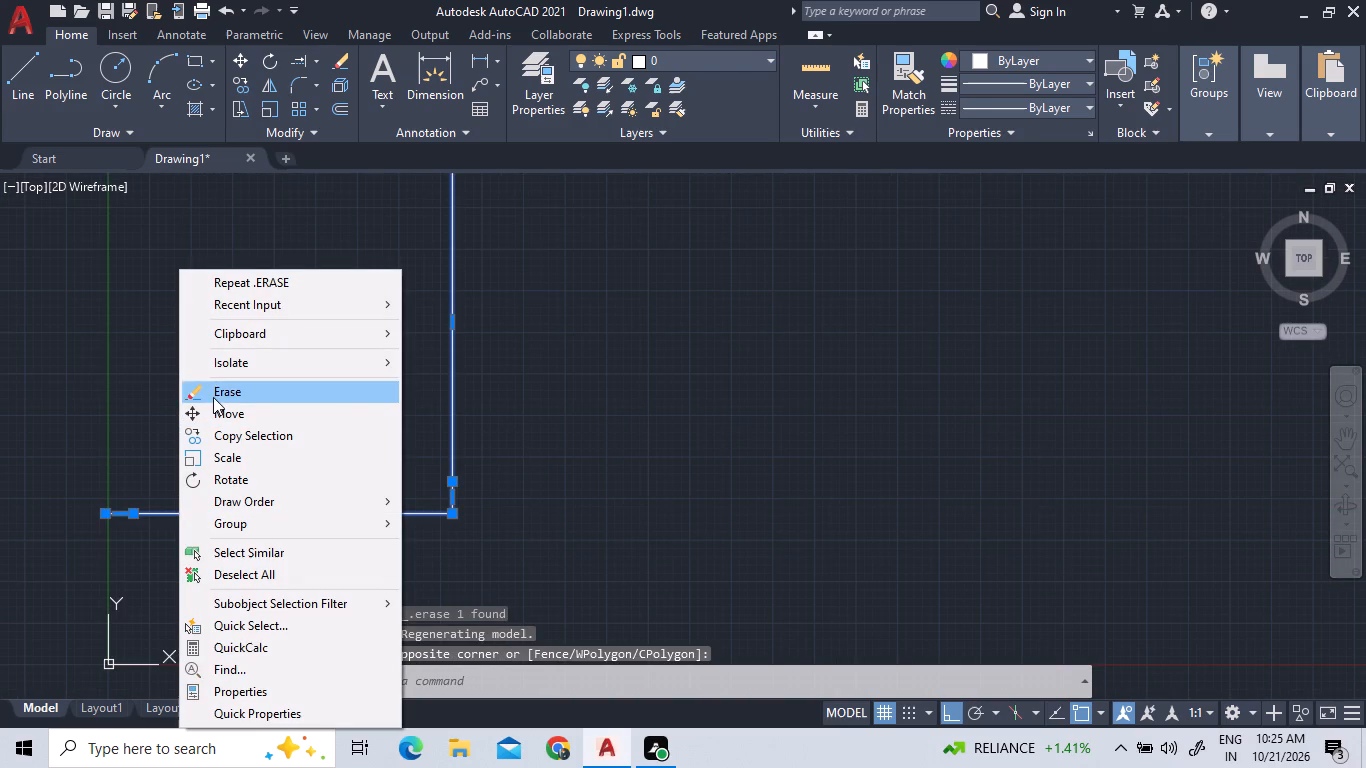
key("Delete")
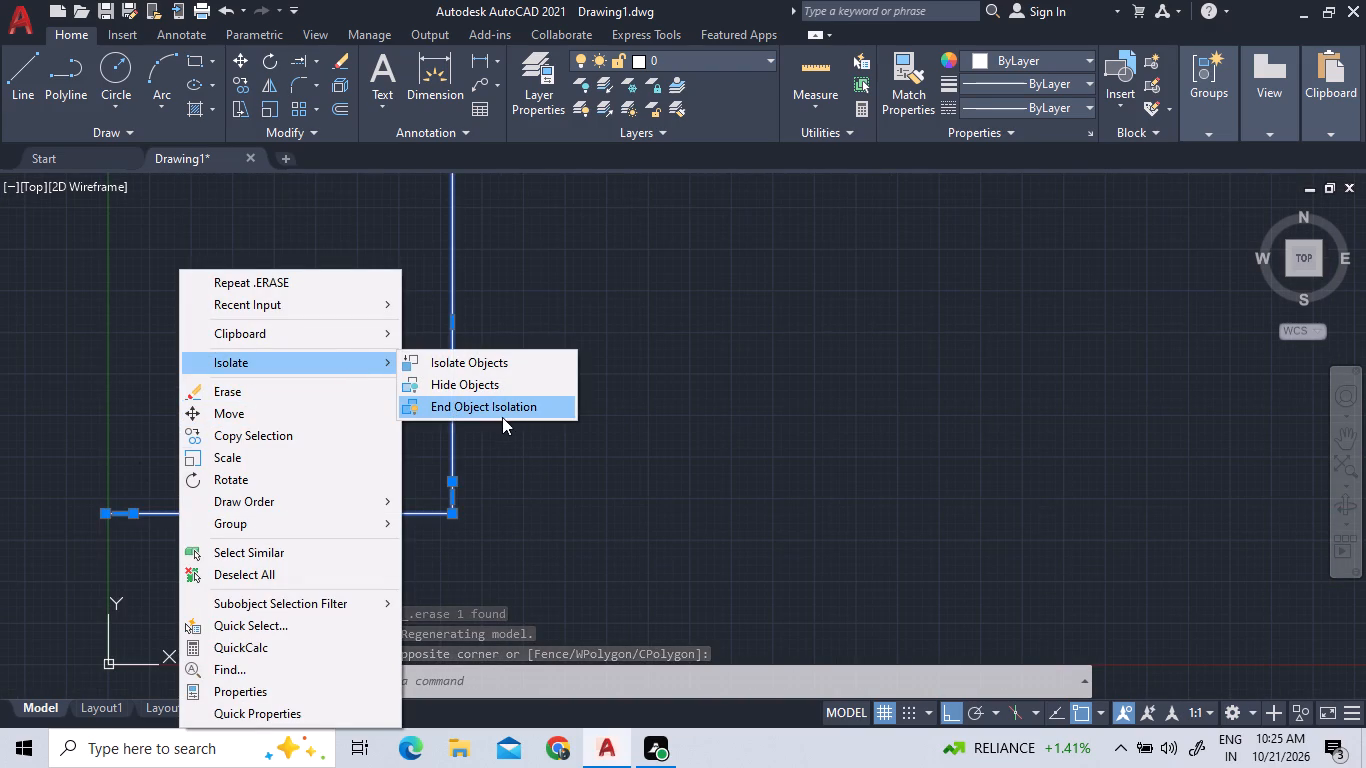
left_click(354, 398)
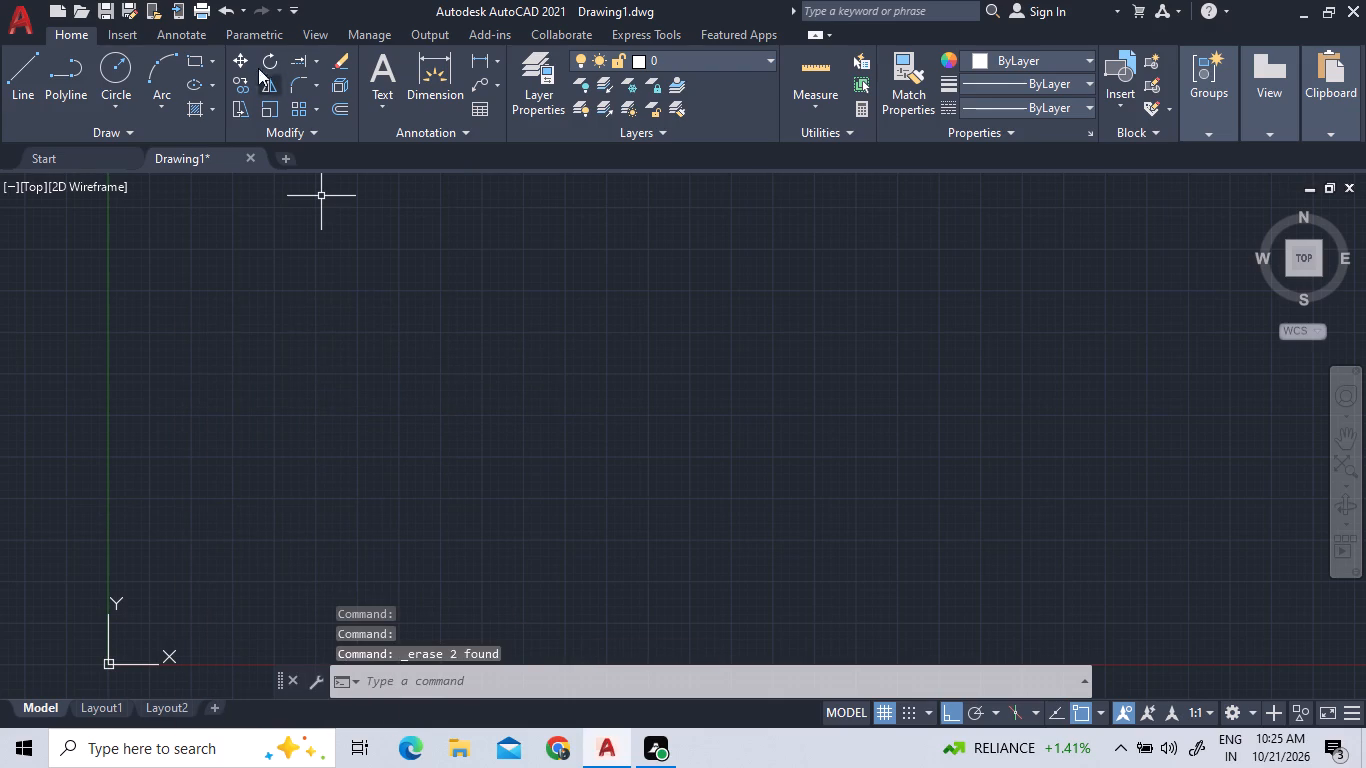
Start a new outline with a 3'6" horizontal line in the positive X direction, placed slightly above the X axis.
left_click(21, 90)
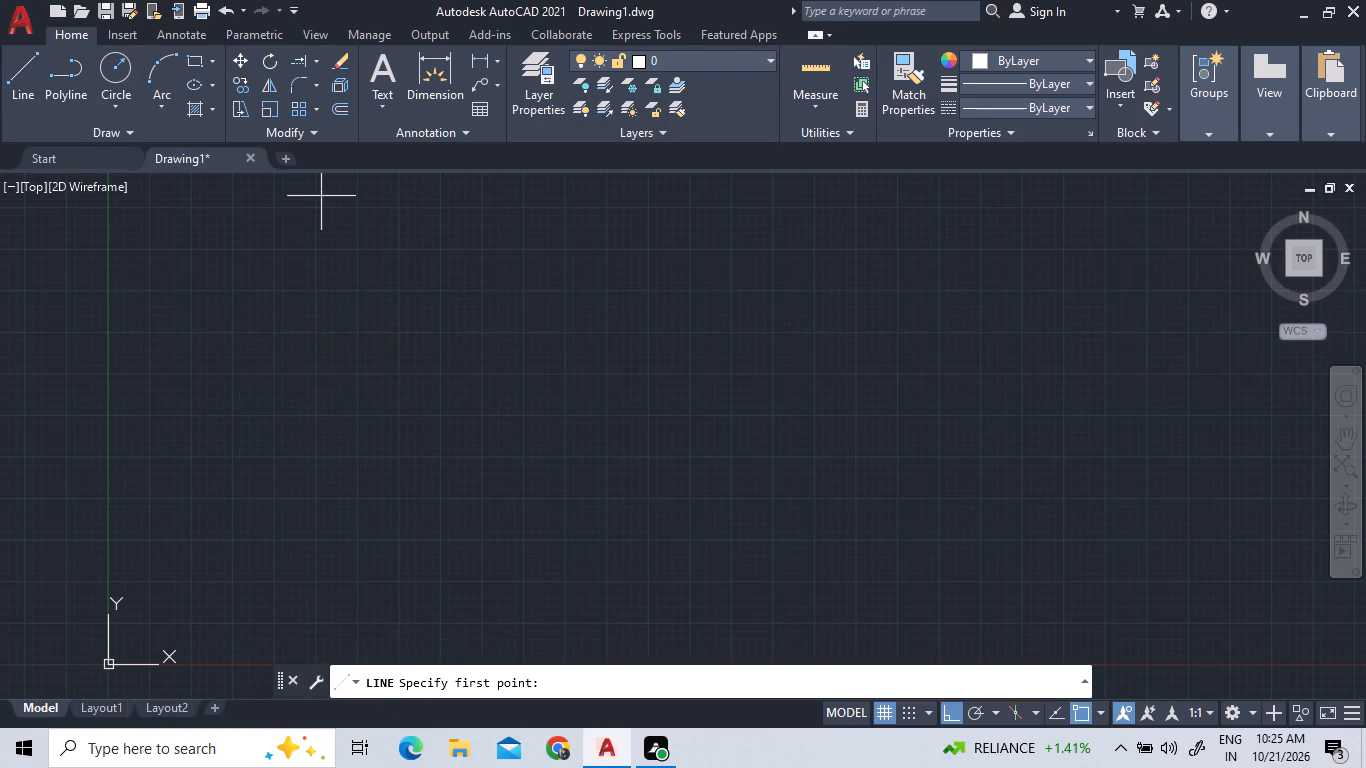
left_click(326, 619)
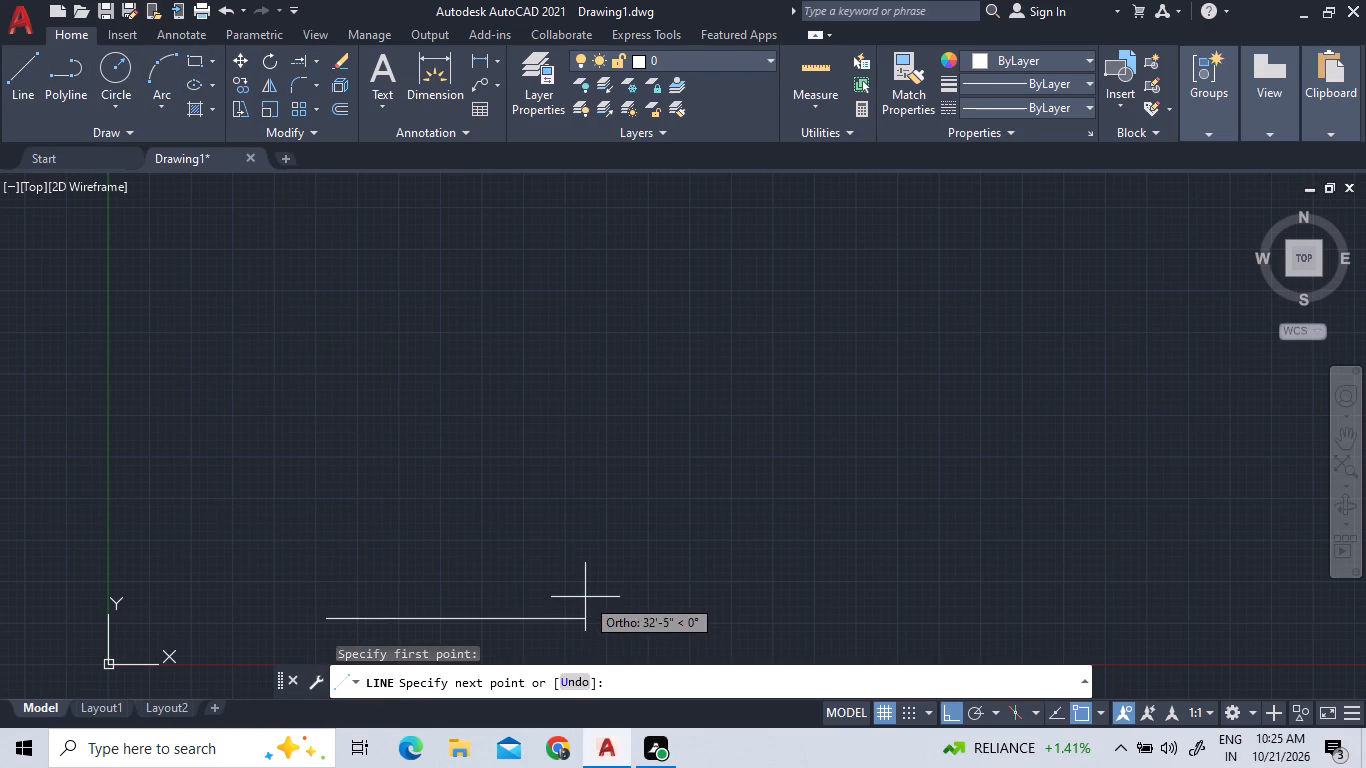
key("3")
key("apostrophe")
type("6\"")
key("Return")
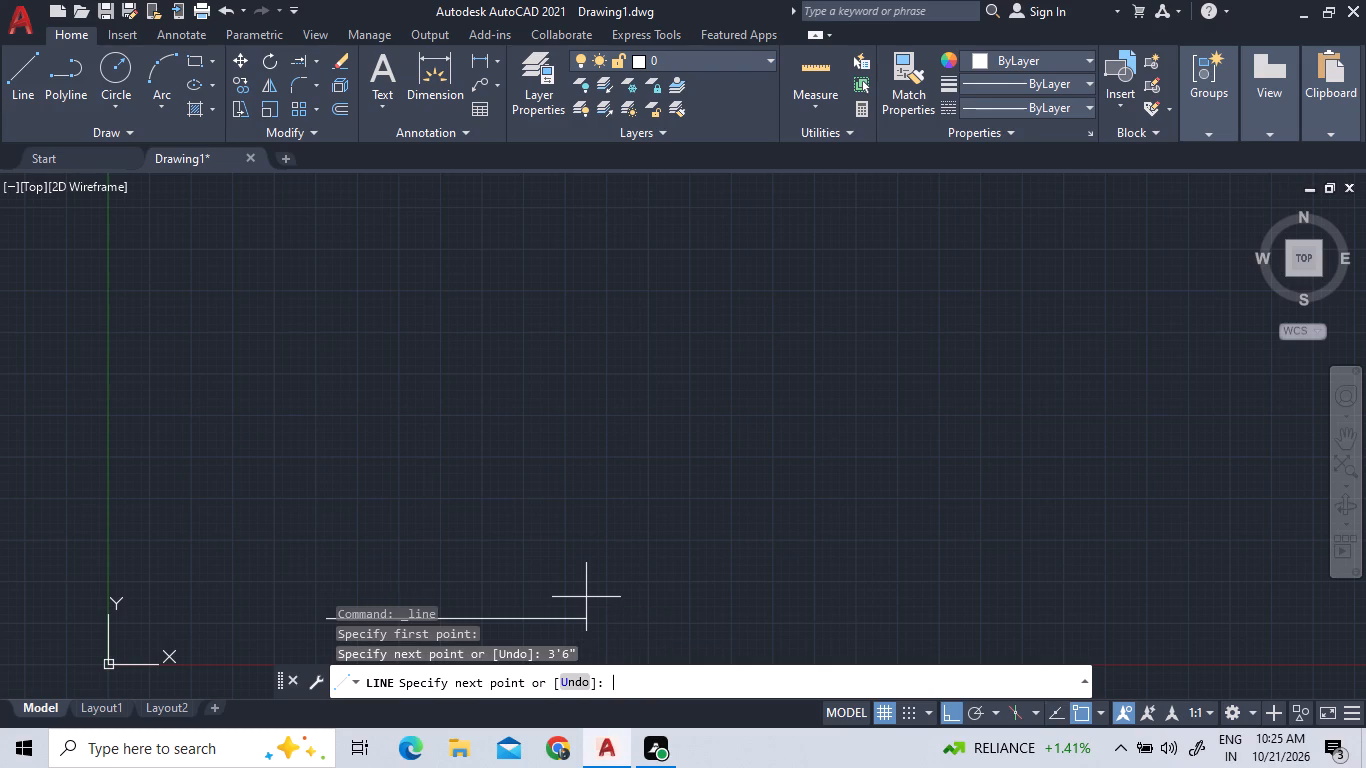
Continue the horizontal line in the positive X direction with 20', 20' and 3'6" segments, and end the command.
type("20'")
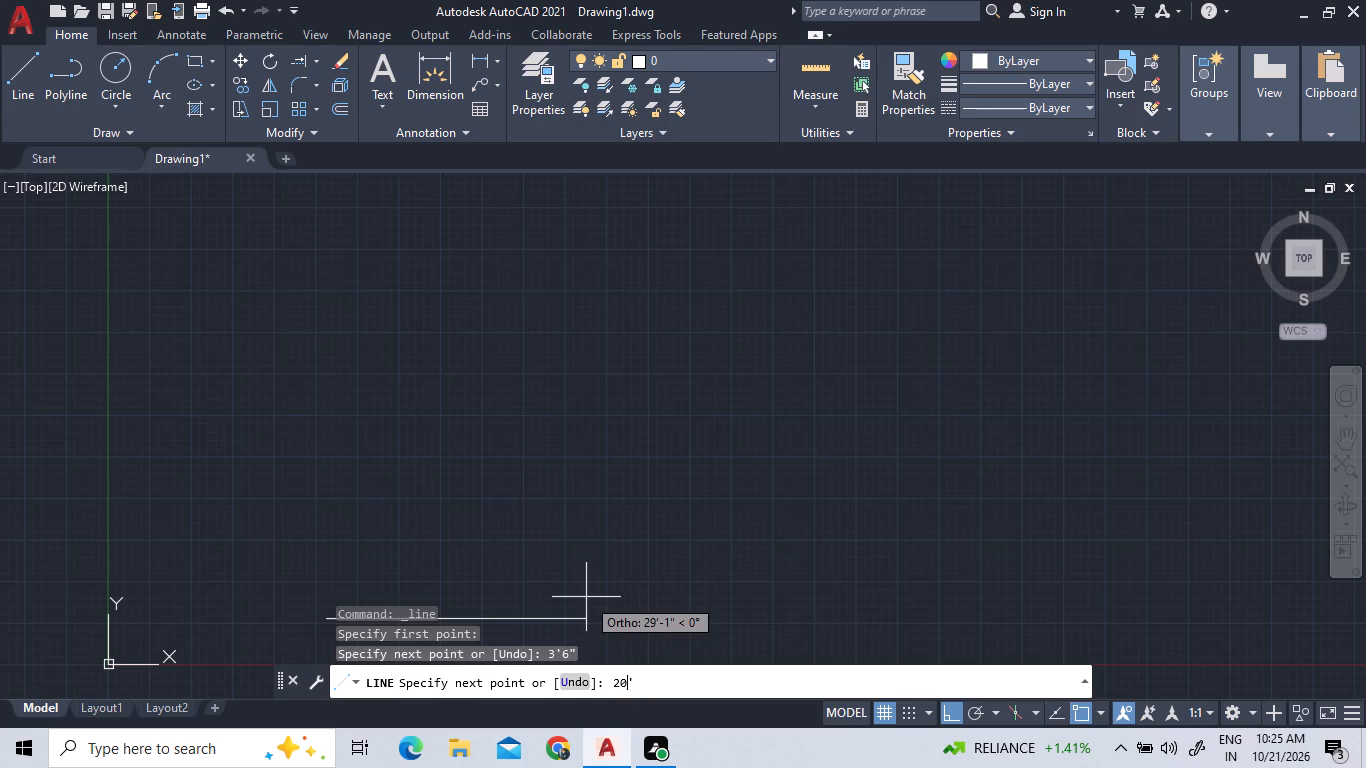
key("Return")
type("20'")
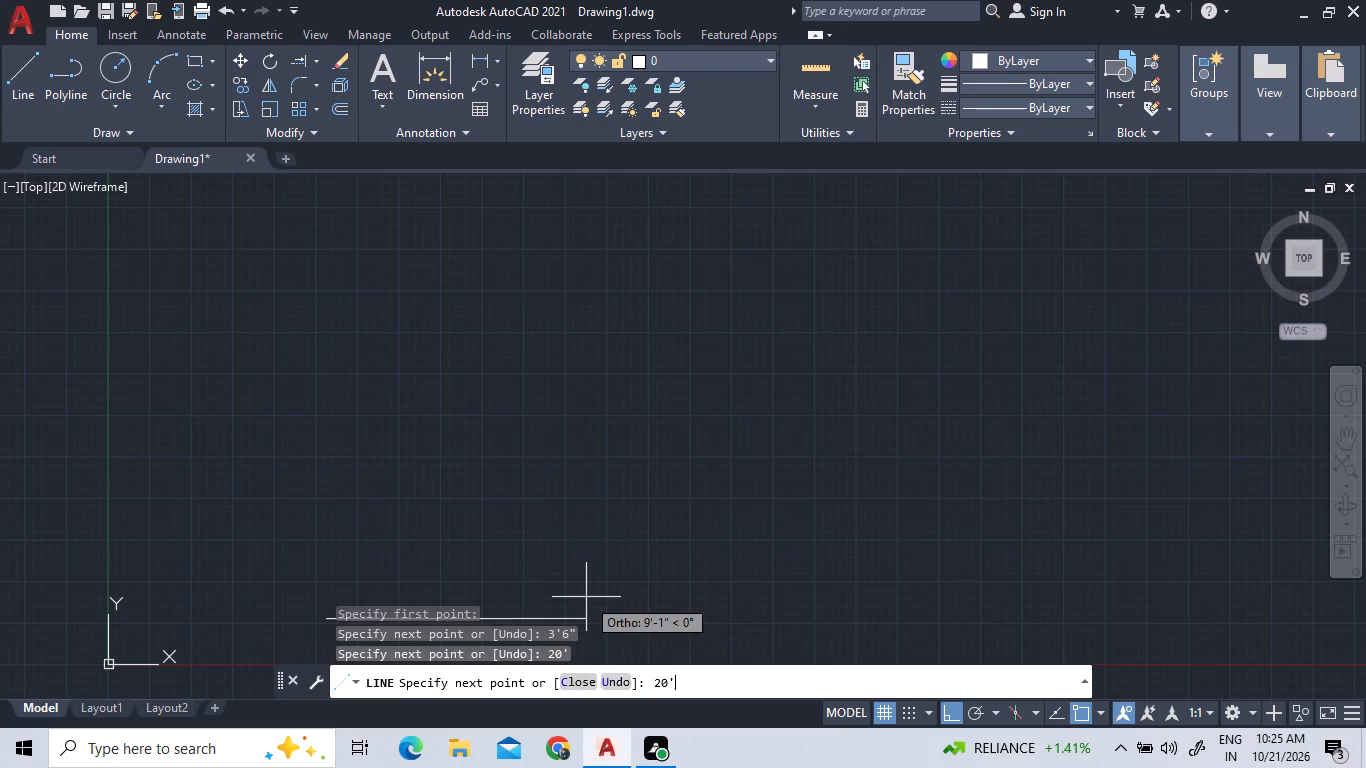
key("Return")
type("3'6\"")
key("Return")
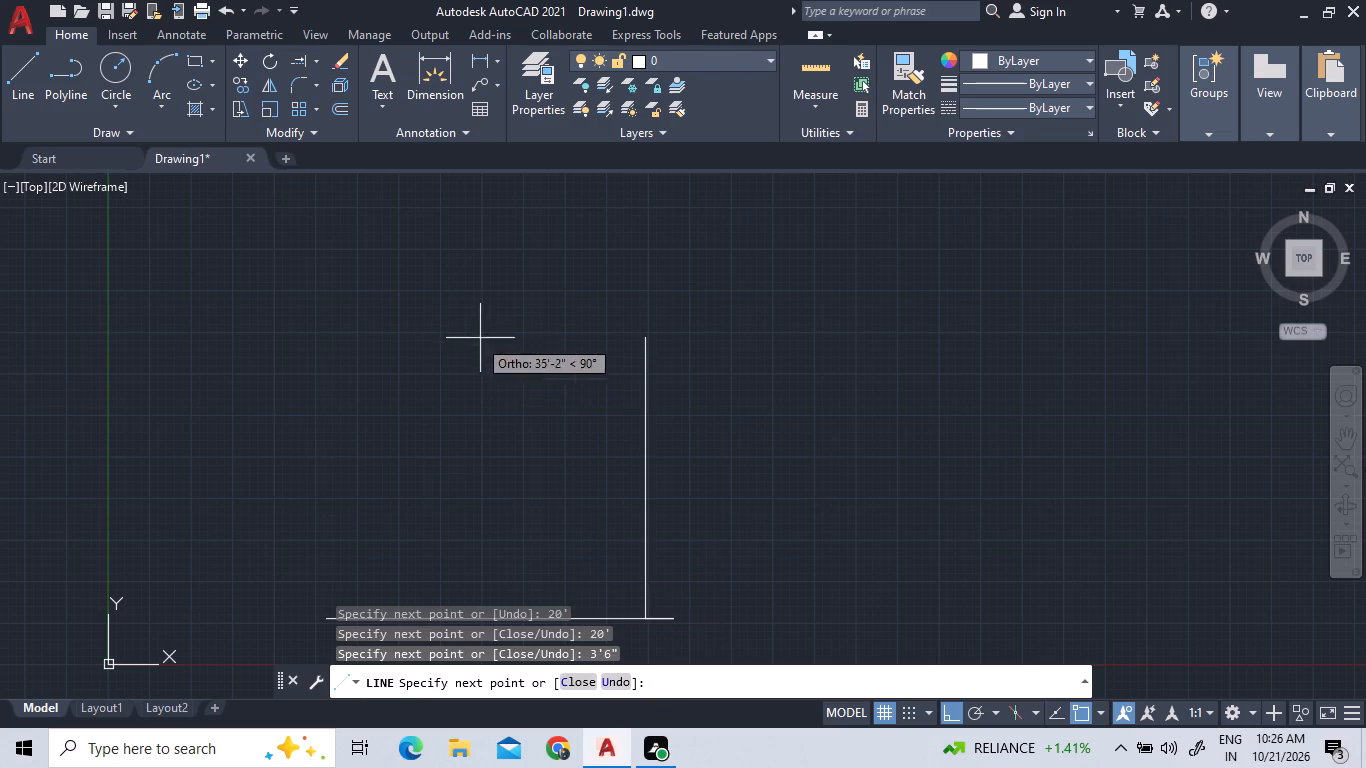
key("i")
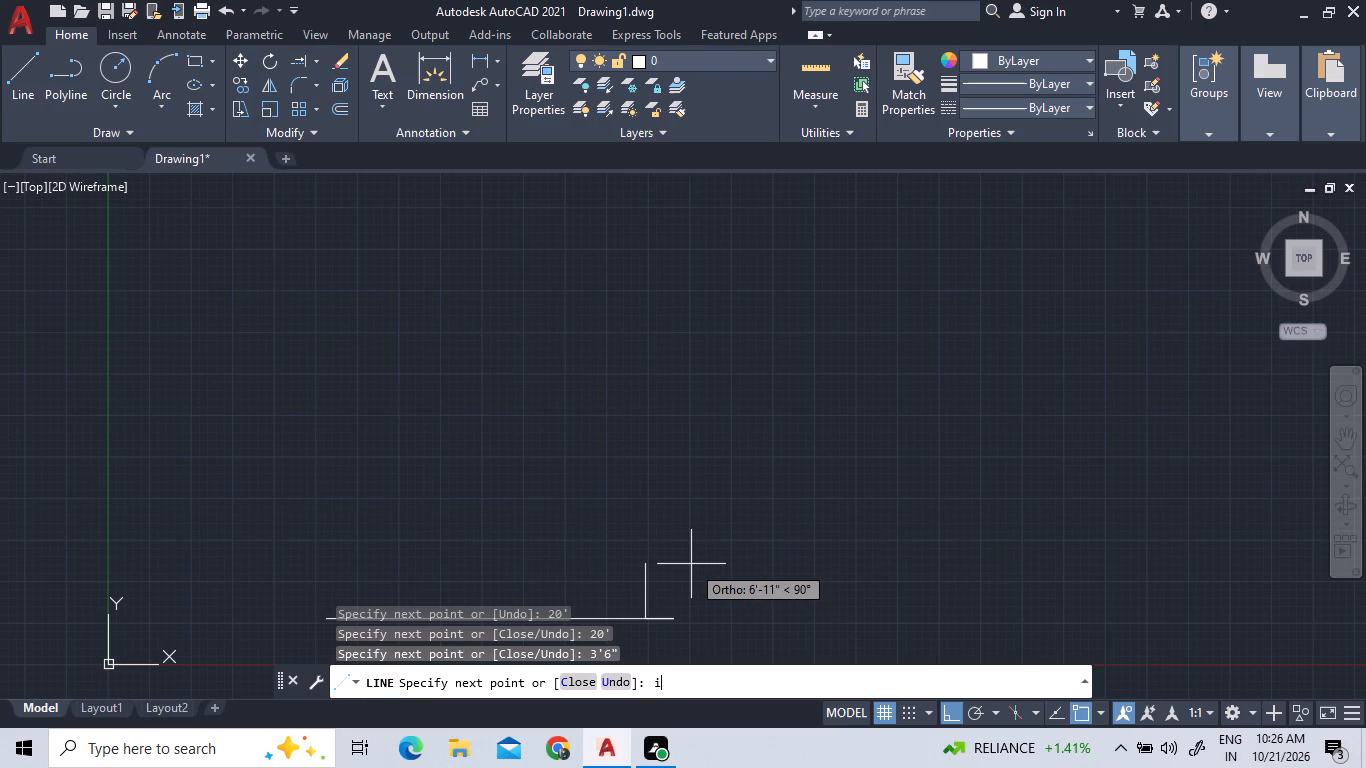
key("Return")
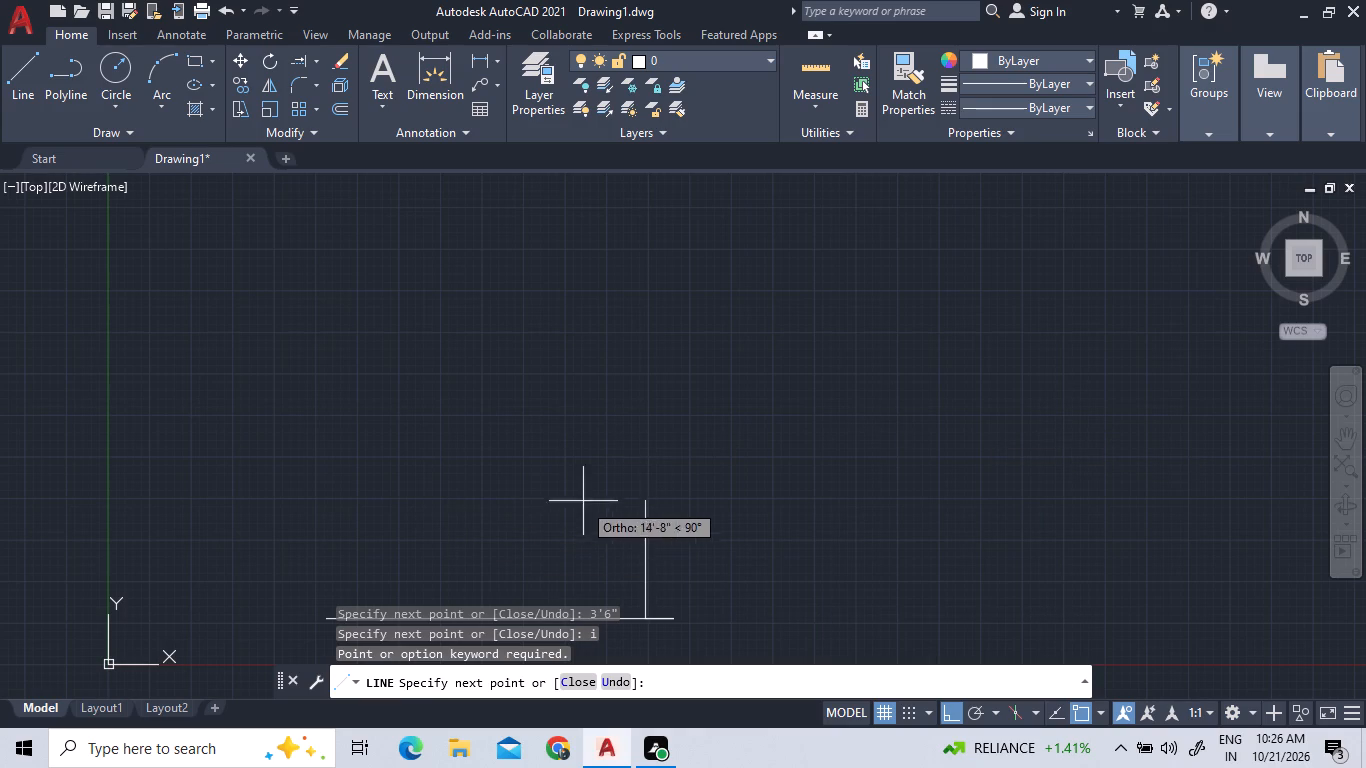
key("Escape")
Erase all the collinear horizontal segments of the outline just above the X axis.
left_click(677, 633)
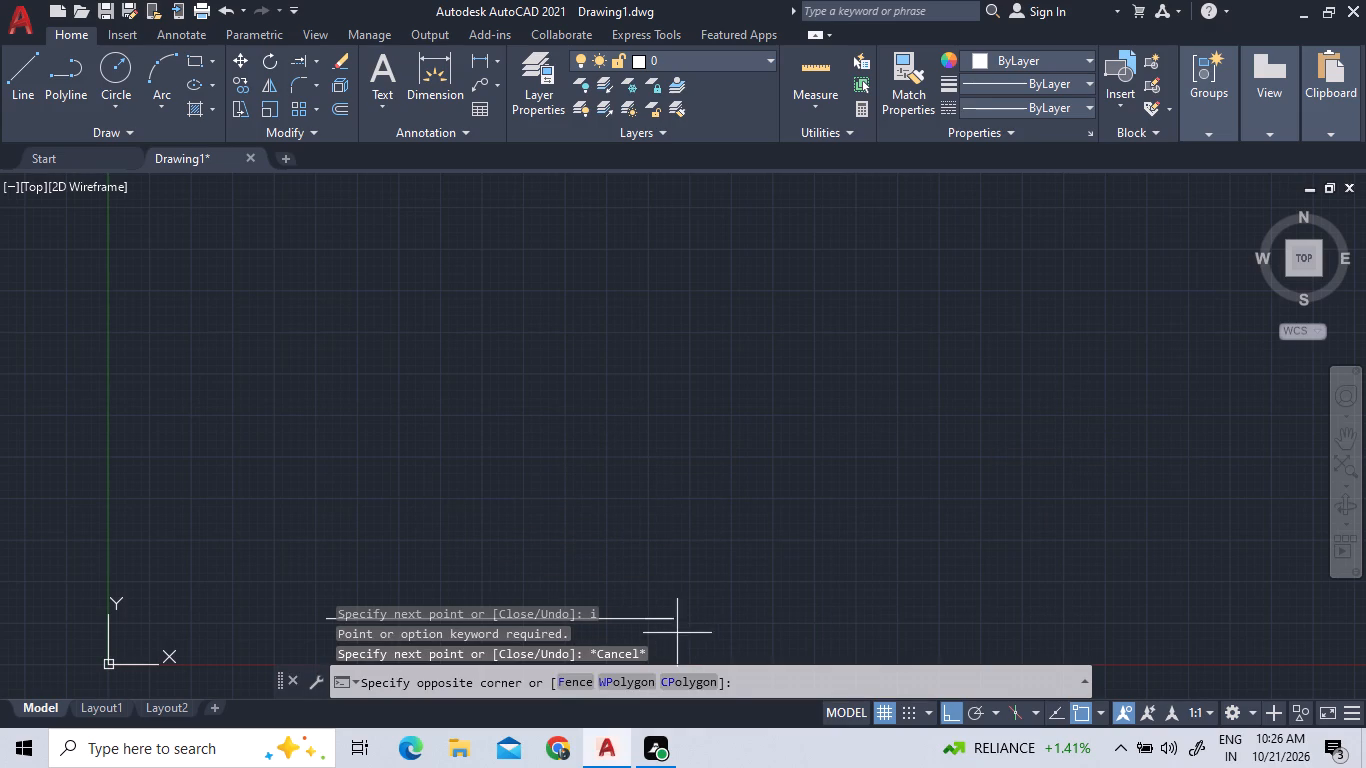
left_click(612, 591)
key("Delete")
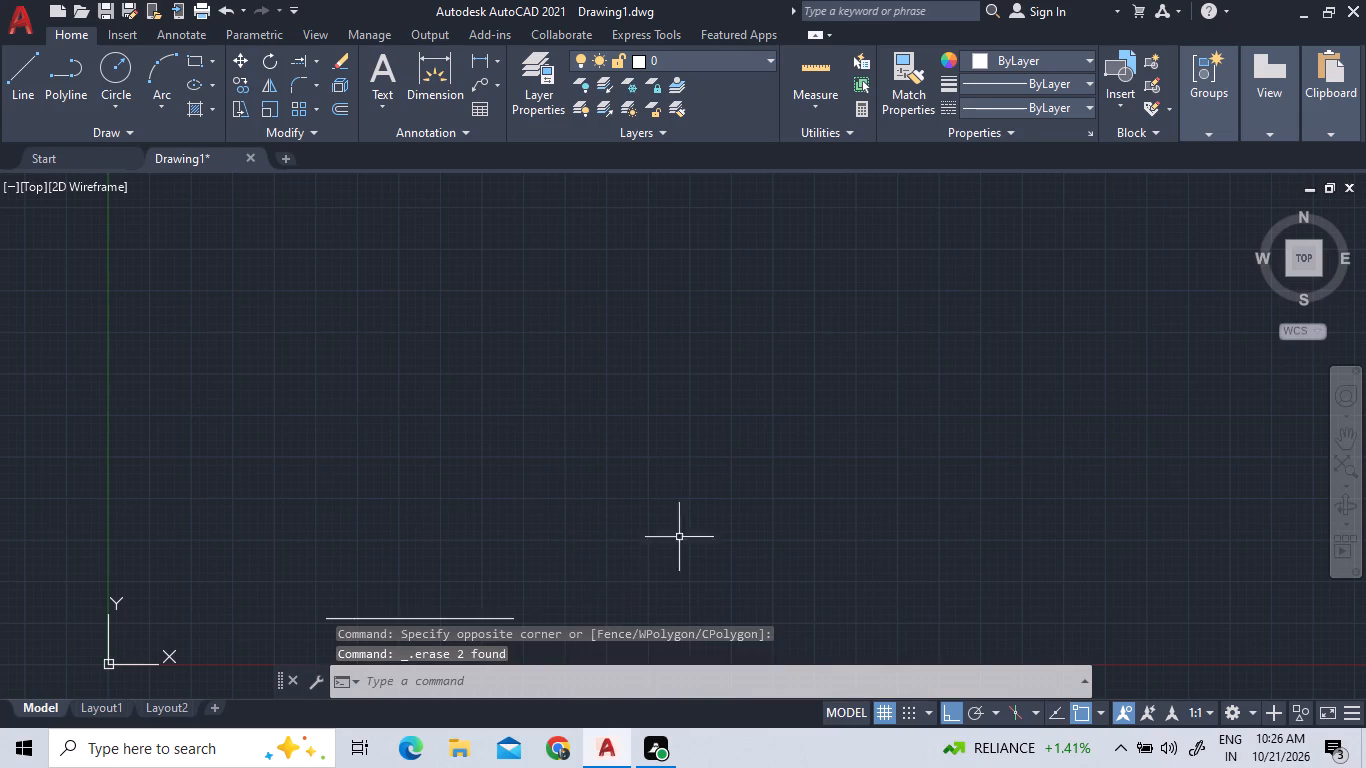
scroll(685, 525, "down", 2)
scroll(602, 599, "up", 3)
left_click_drag(671, 524, 639, 496)
left_click(265, 276)
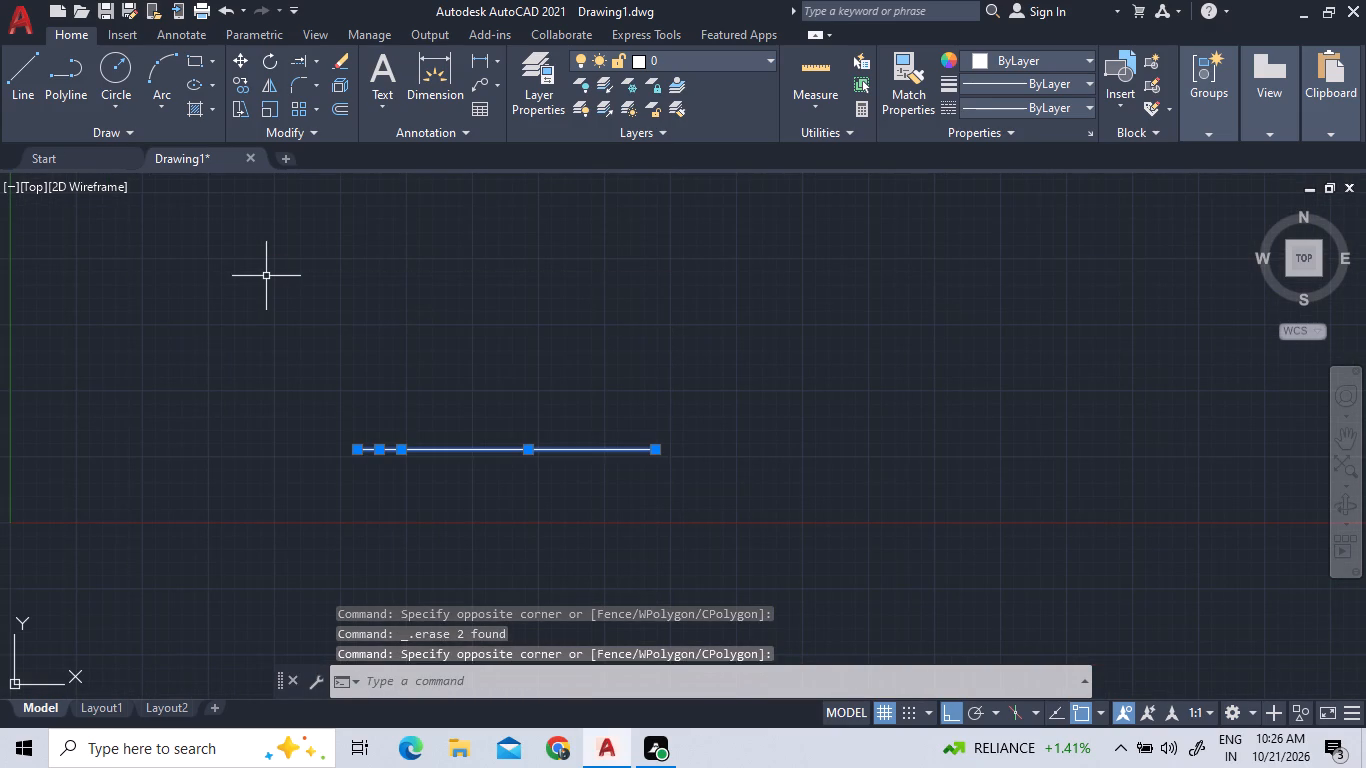
key("Delete")
Draw a new horizontal baseline above the X axis, running in positive X with consecutive segments of 3'6", 20', 20' and 3'6".
scroll(276, 271, "down", 2)
scroll(401, 300, "down", 1)
middle_click_drag(400, 304, 181, 444)
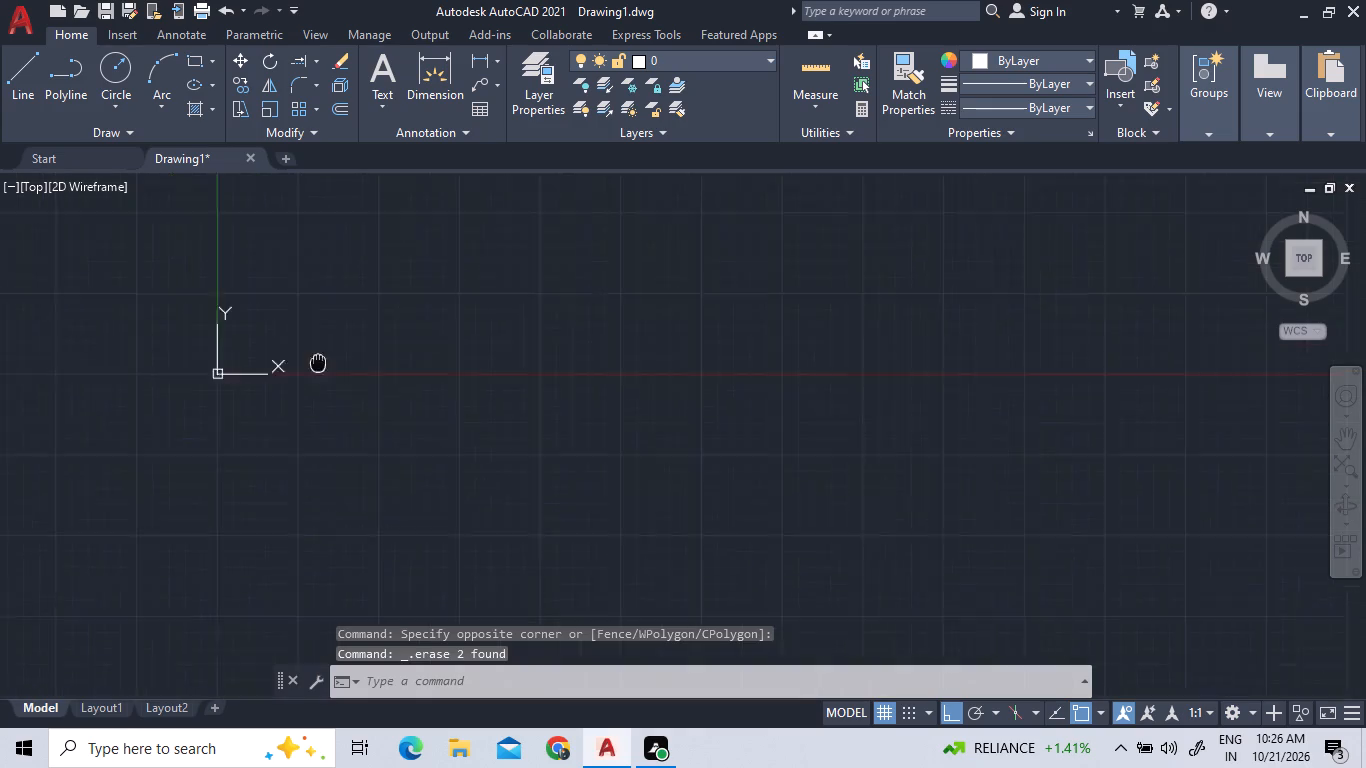
middle_click_drag(181, 444, 260, 450)
left_click(34, 74)
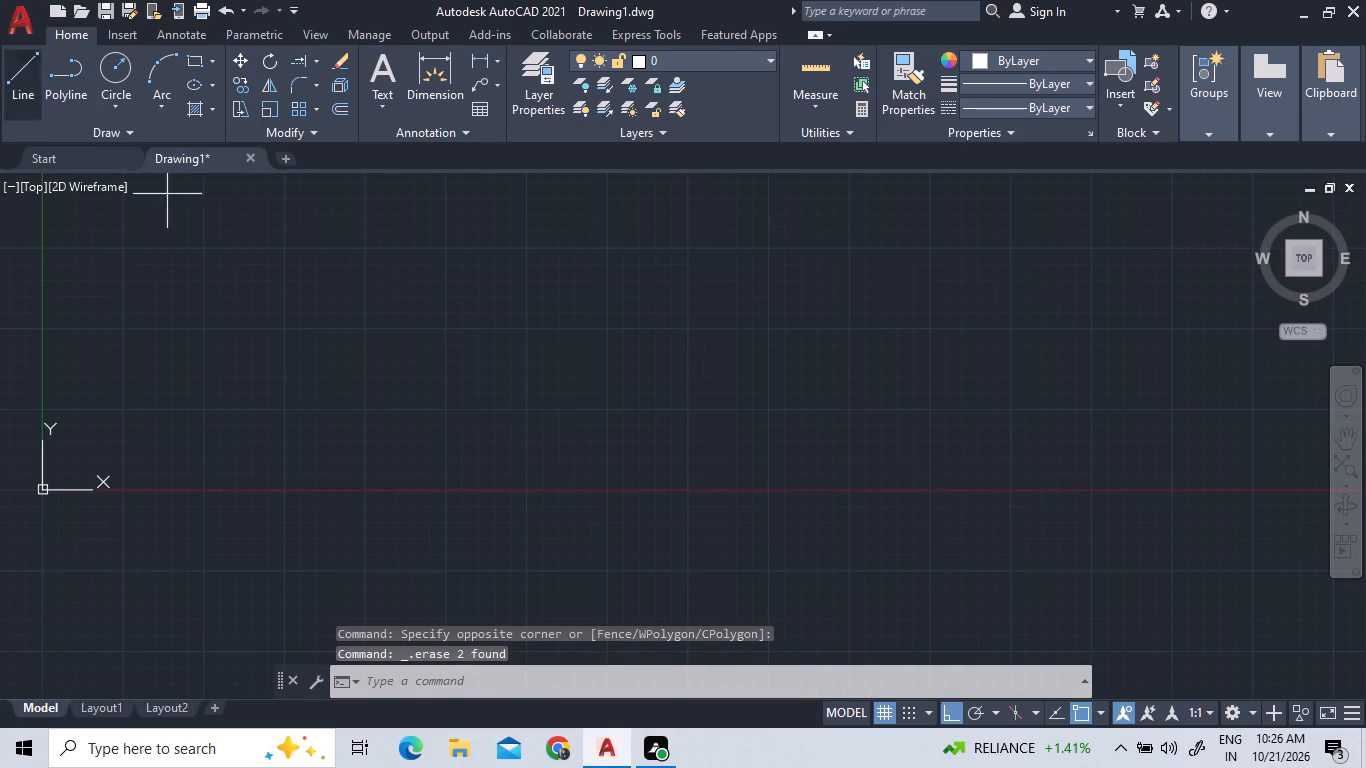
left_click_drag(277, 409, 639, 429)
type("3'6\".")
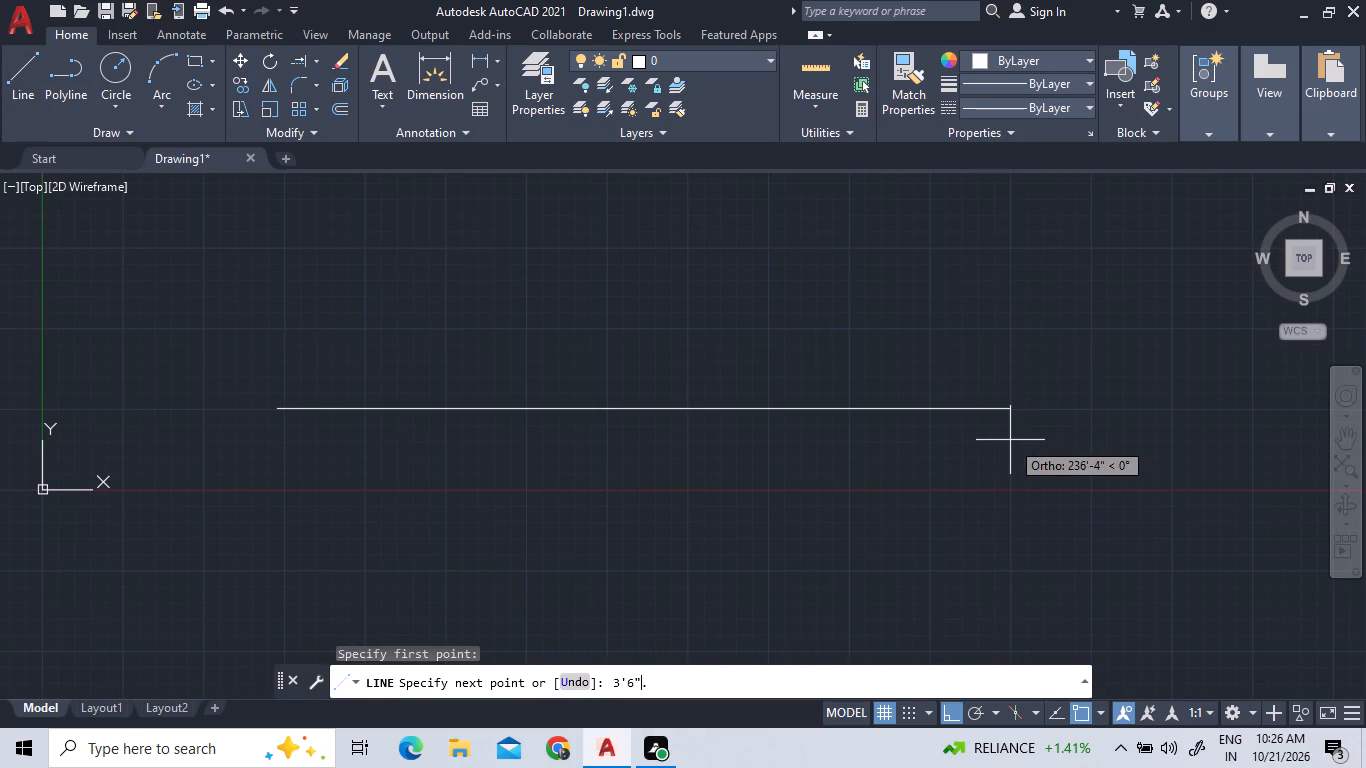
key("Return")
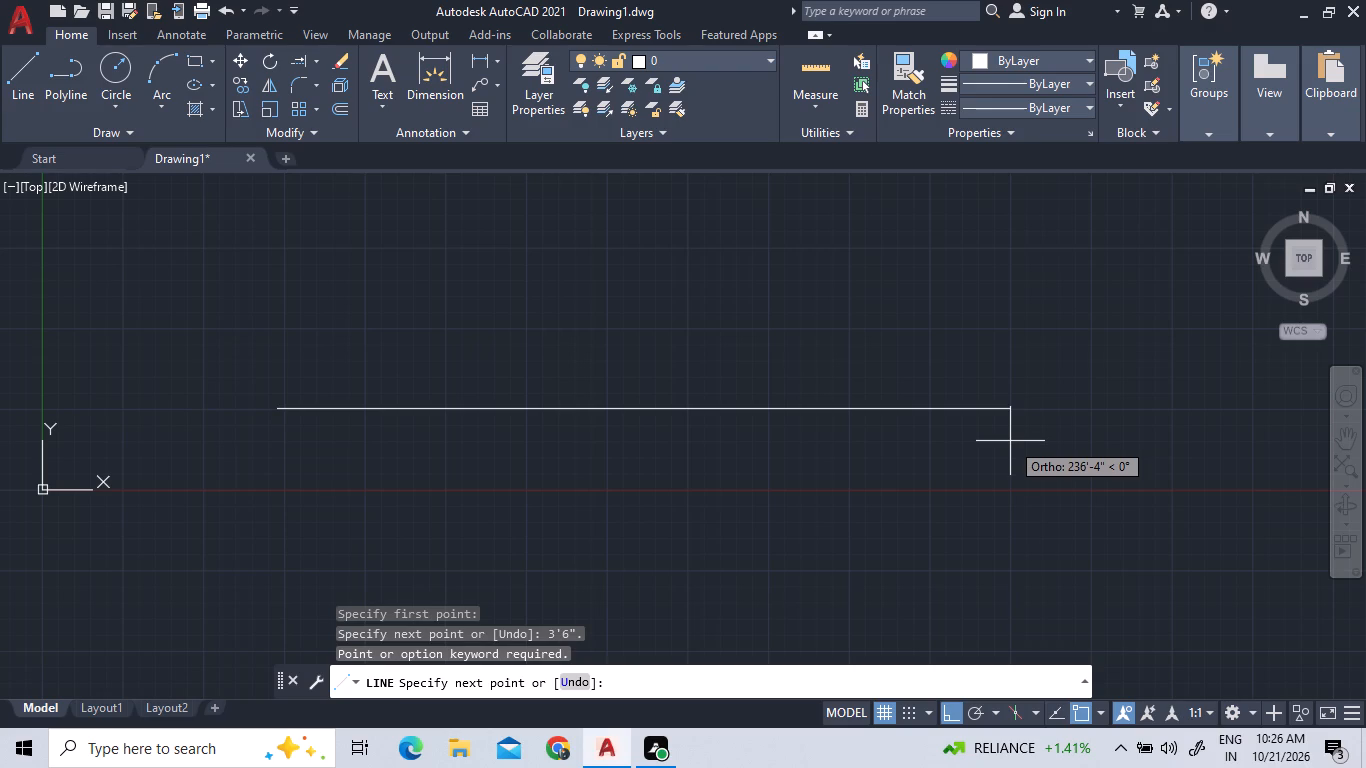
type("3'6\"")
key("Return")
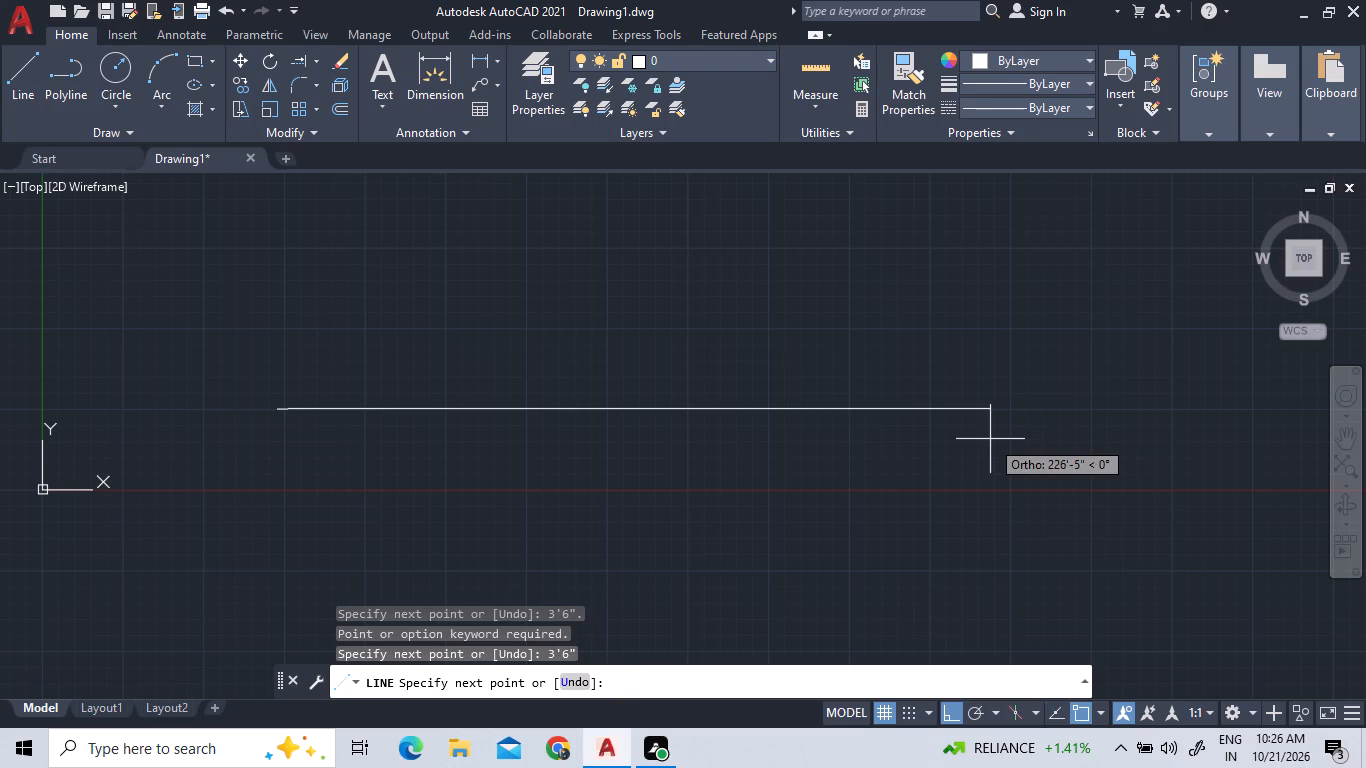
type("20'")
key("Return")
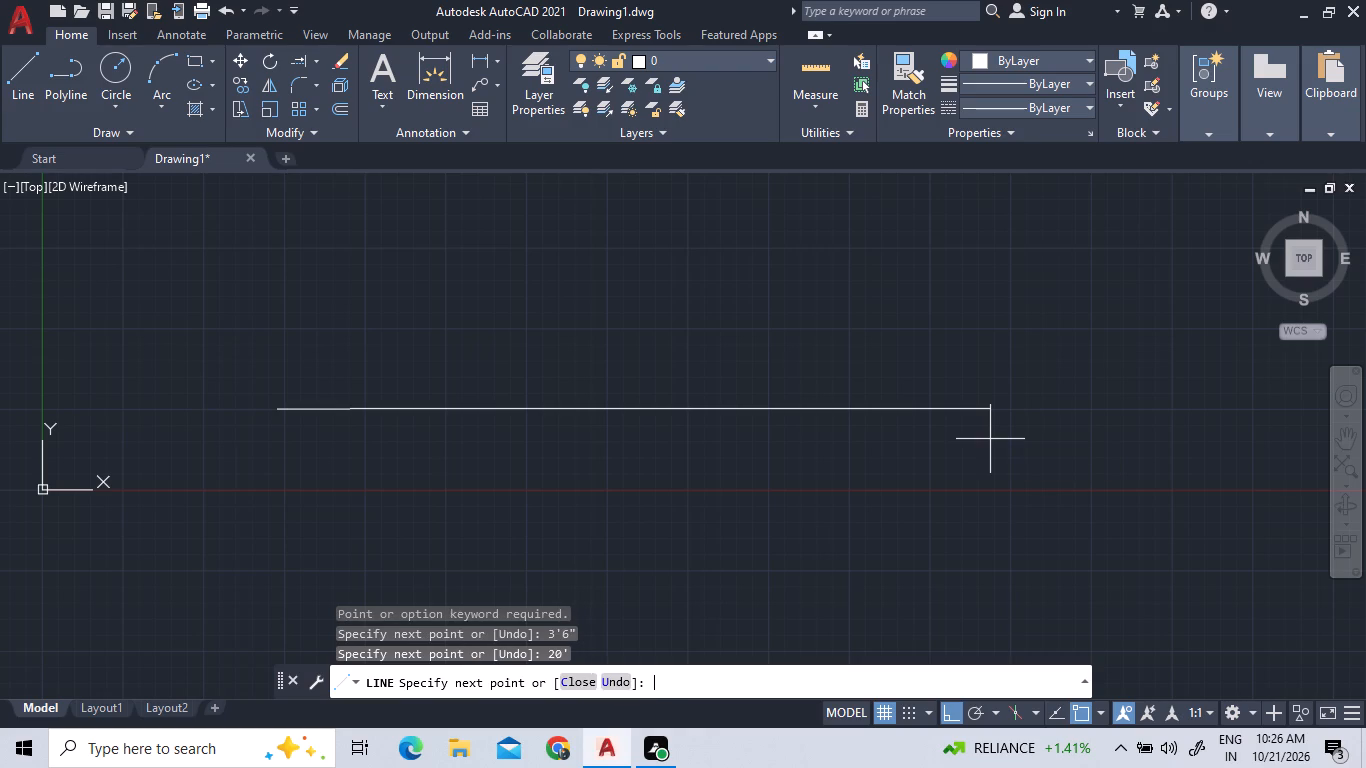
type("20'")
key("Return")
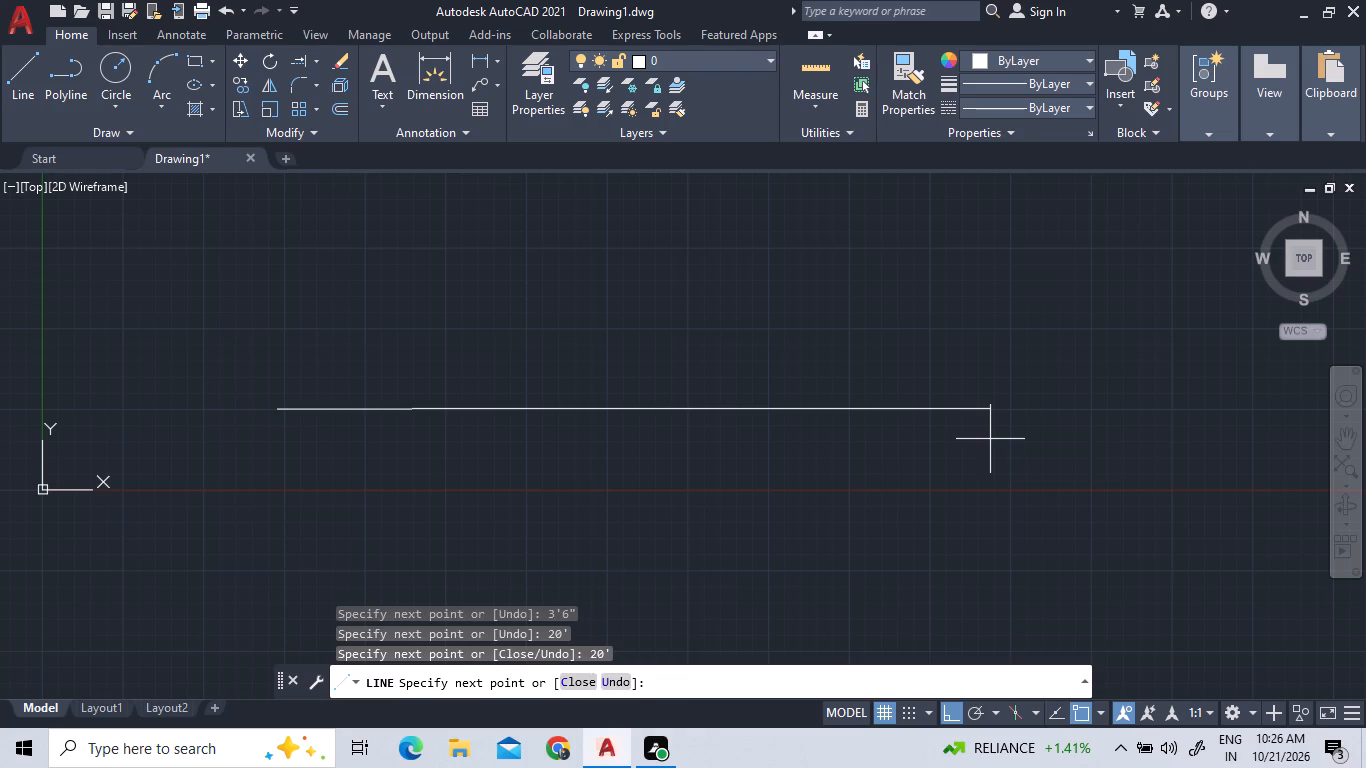
type("3'6\"")
key("Return")
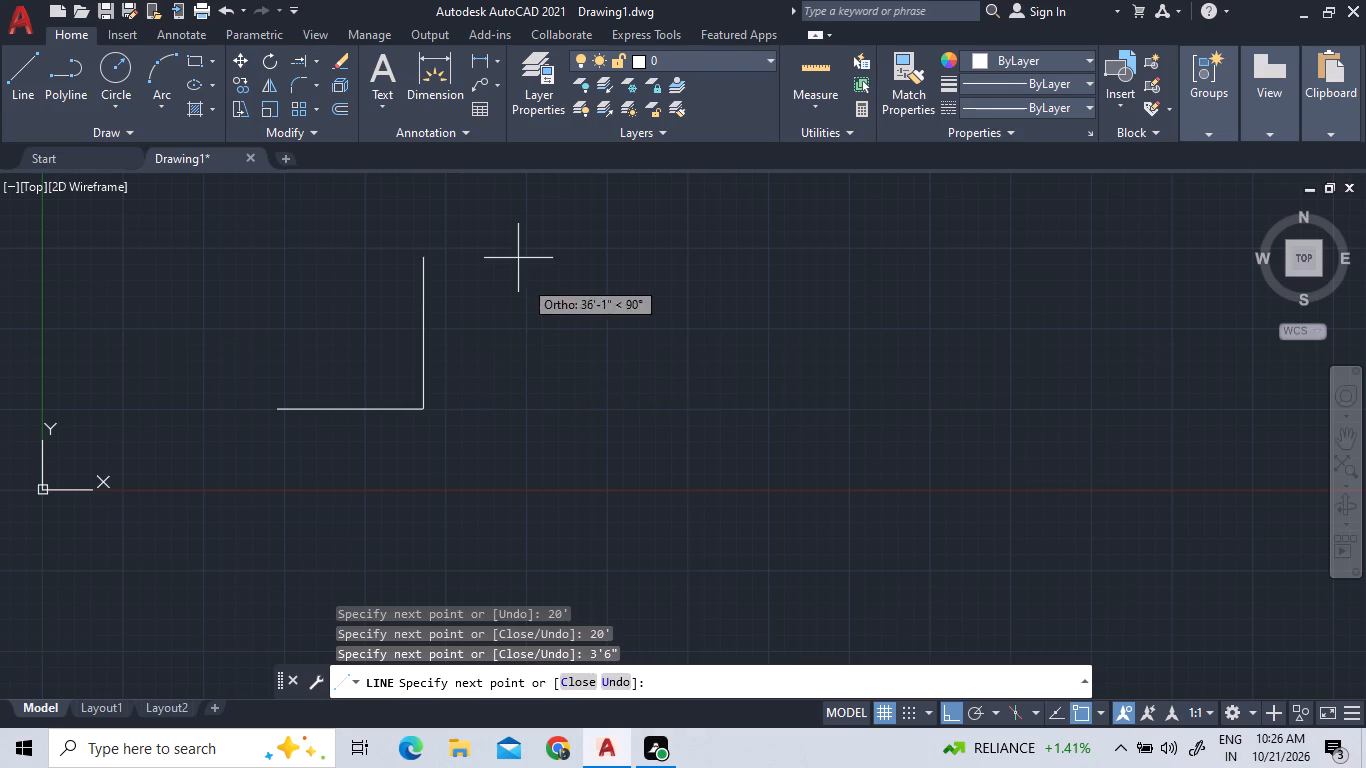
Continue the line vertically upward from the baseline's far end with 4', 40' and 4' segments, and end the command.
type("4'")
key("Return")
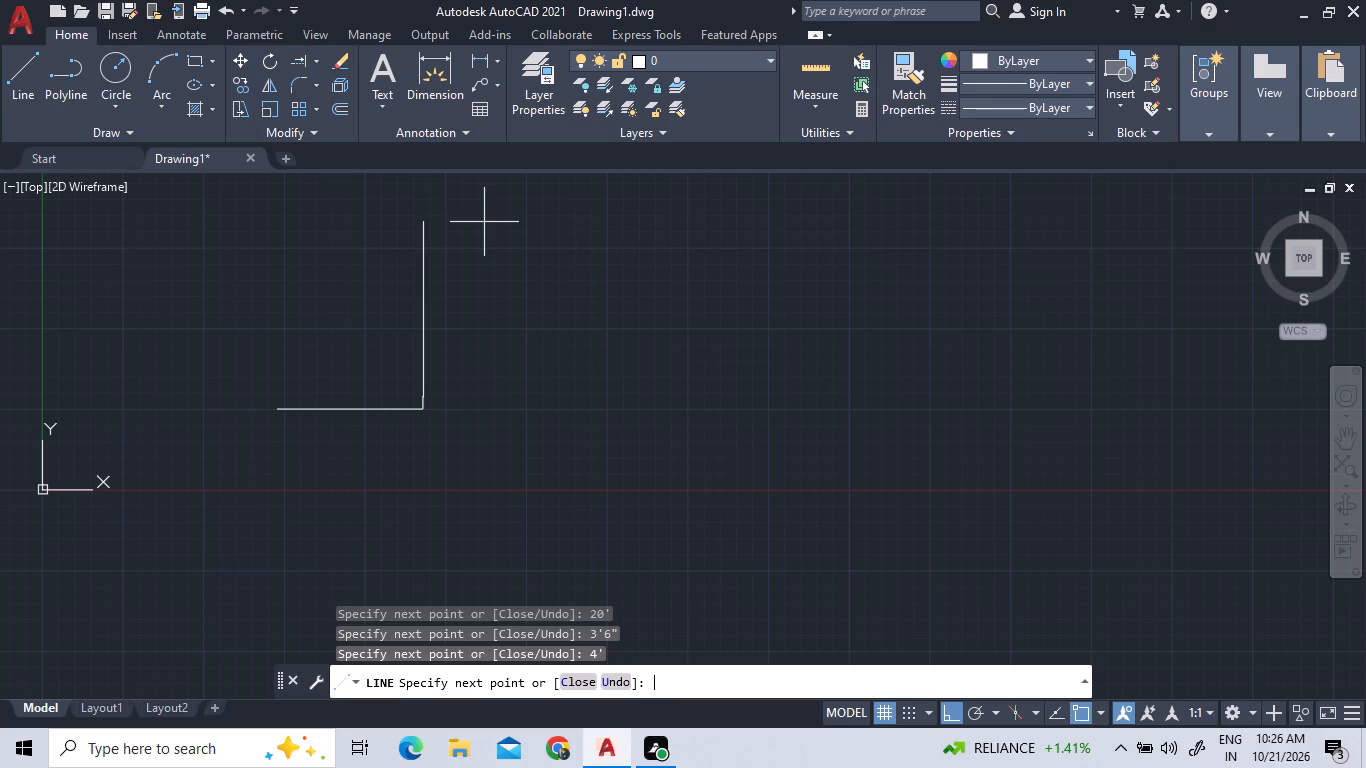
type("40'")
key("Return")
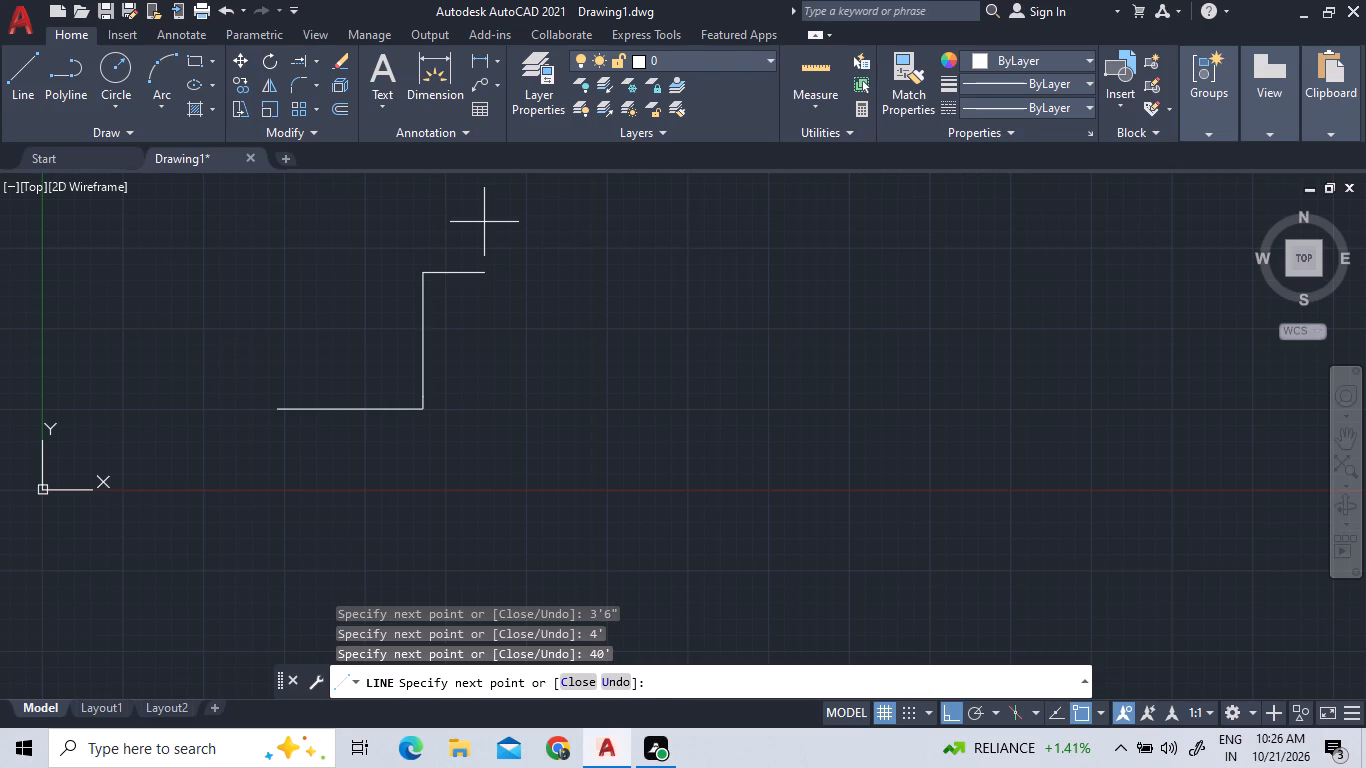
key("4")
key("apostrophe")
key("Return")
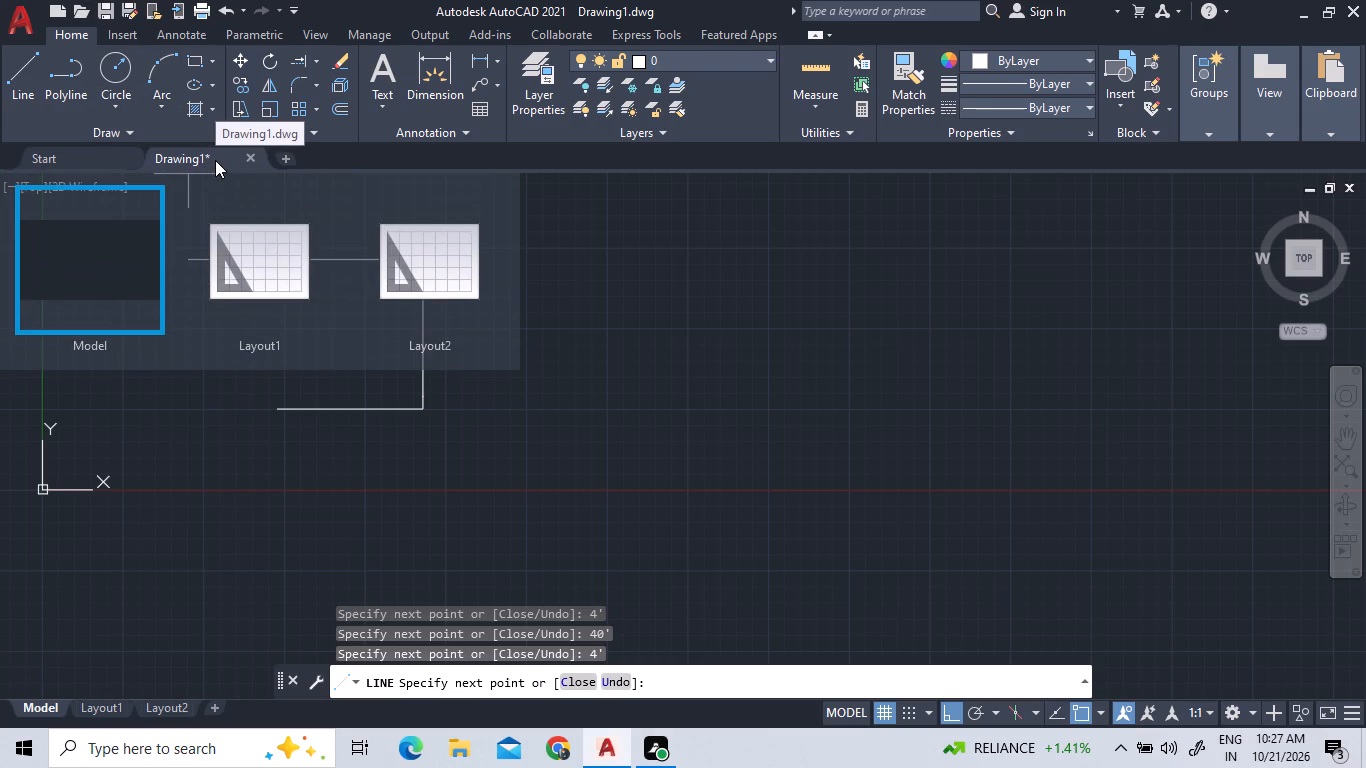
key("Escape")
key("Escape")
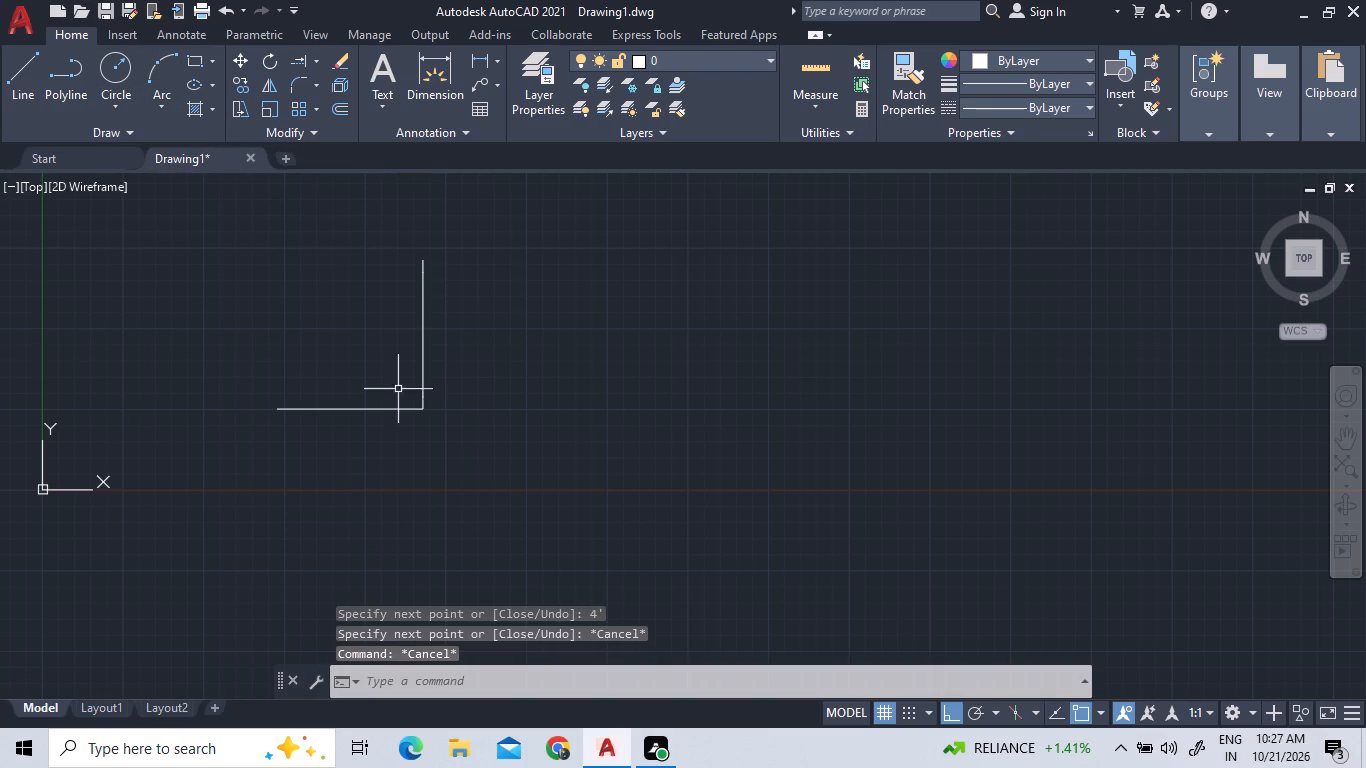
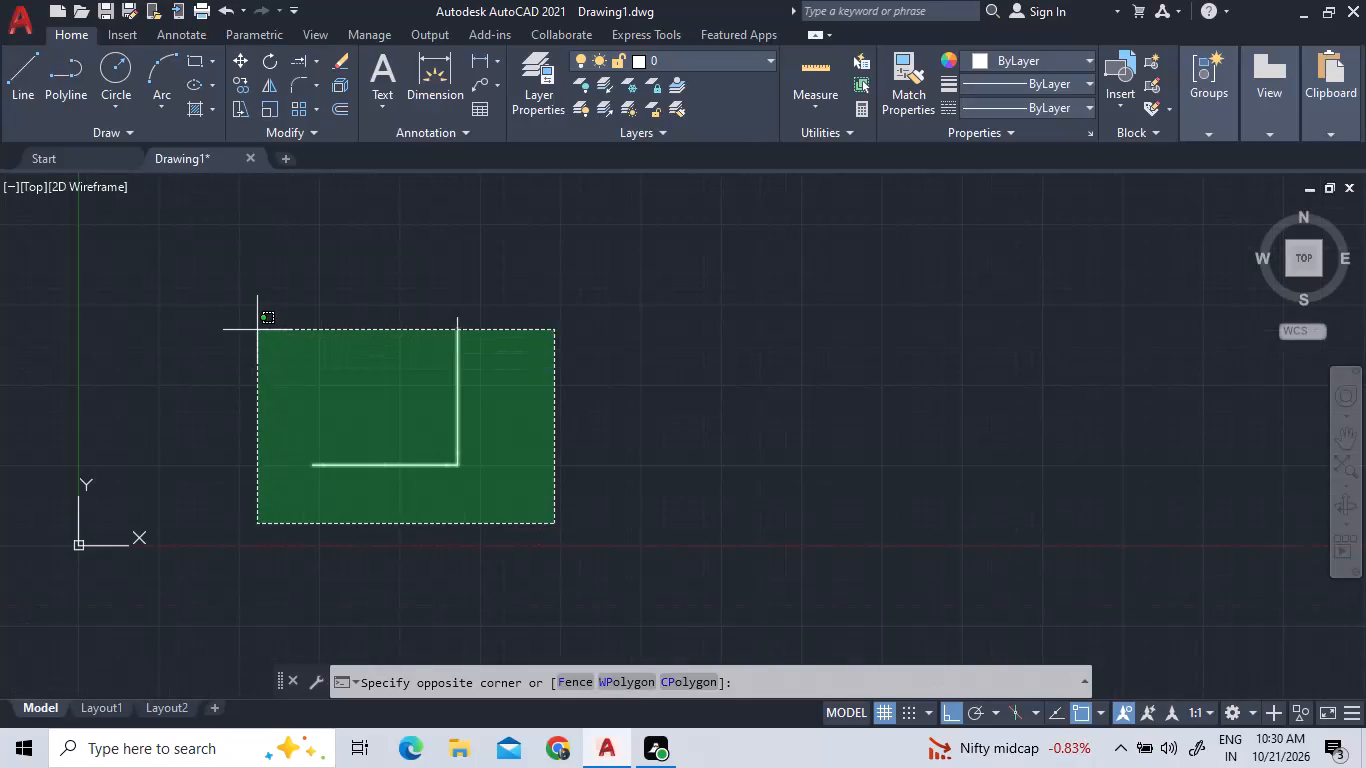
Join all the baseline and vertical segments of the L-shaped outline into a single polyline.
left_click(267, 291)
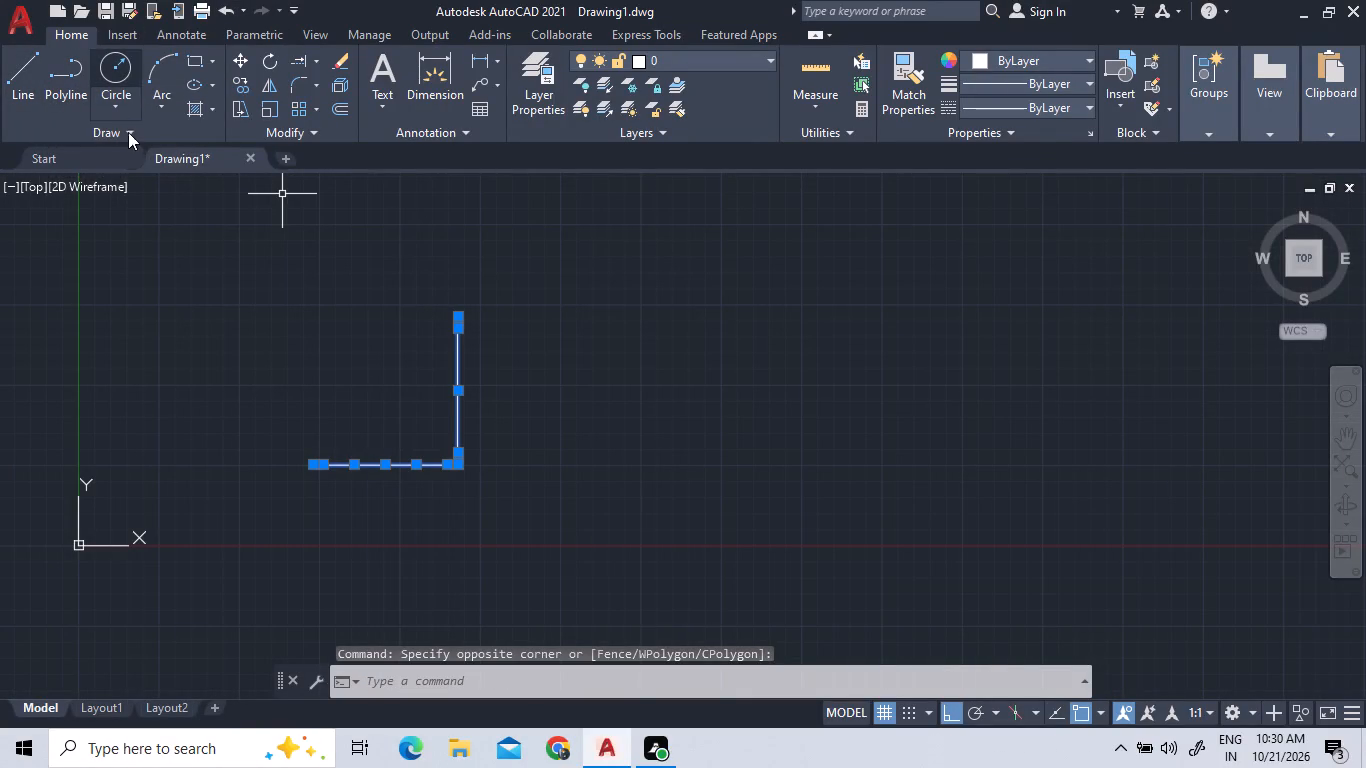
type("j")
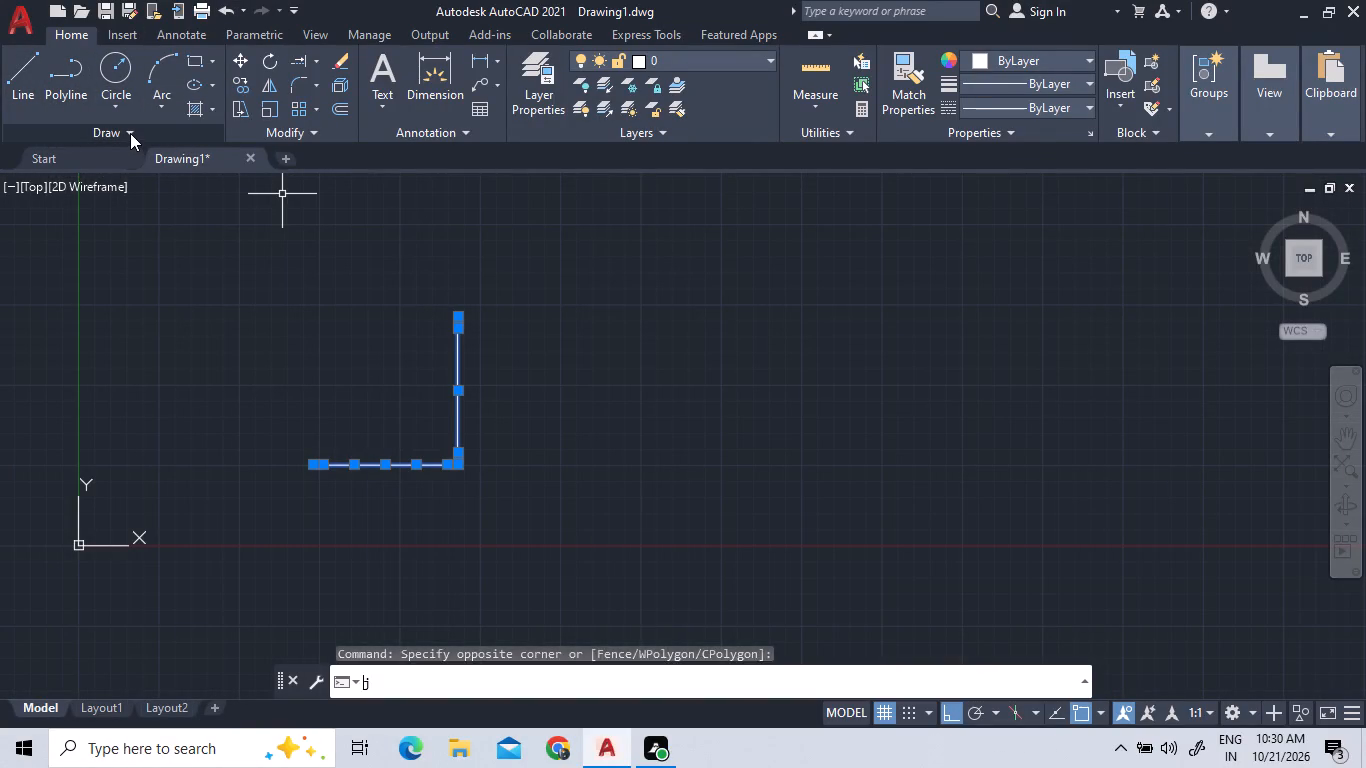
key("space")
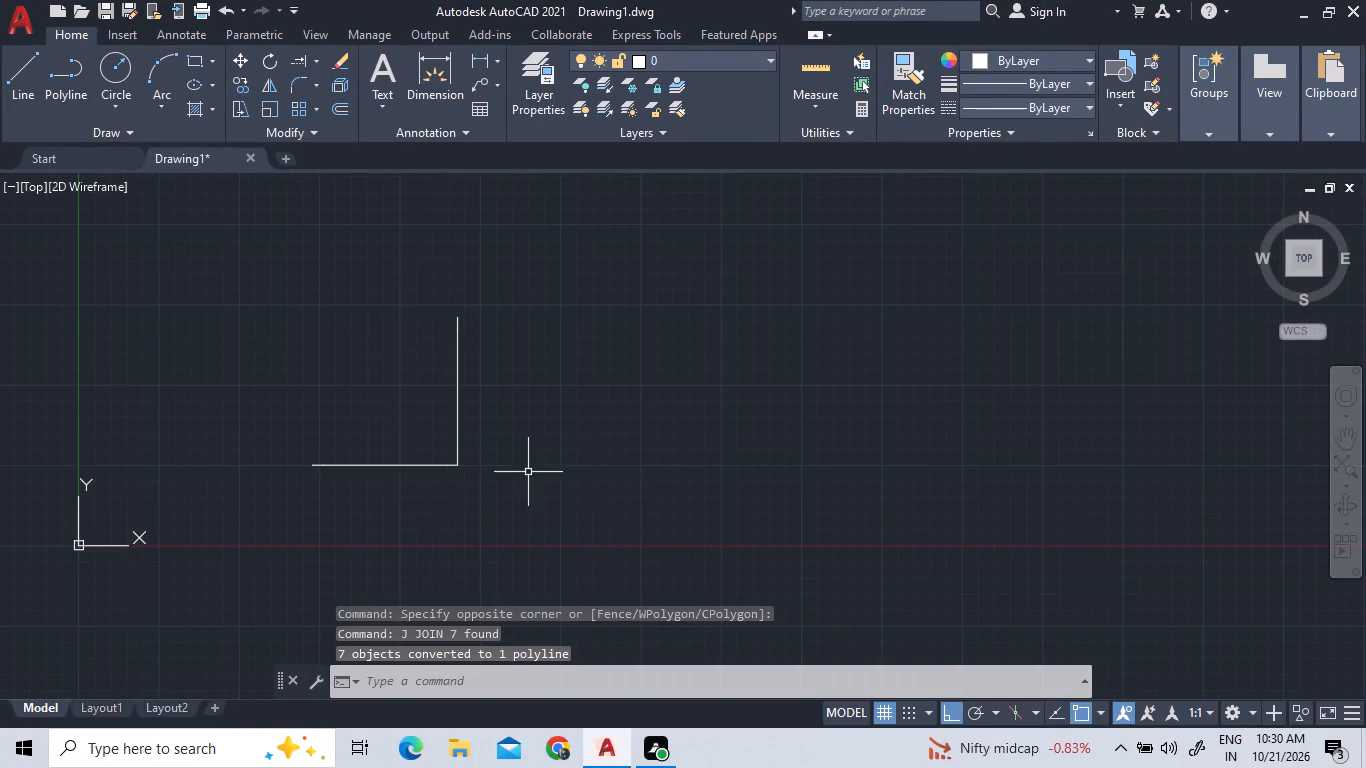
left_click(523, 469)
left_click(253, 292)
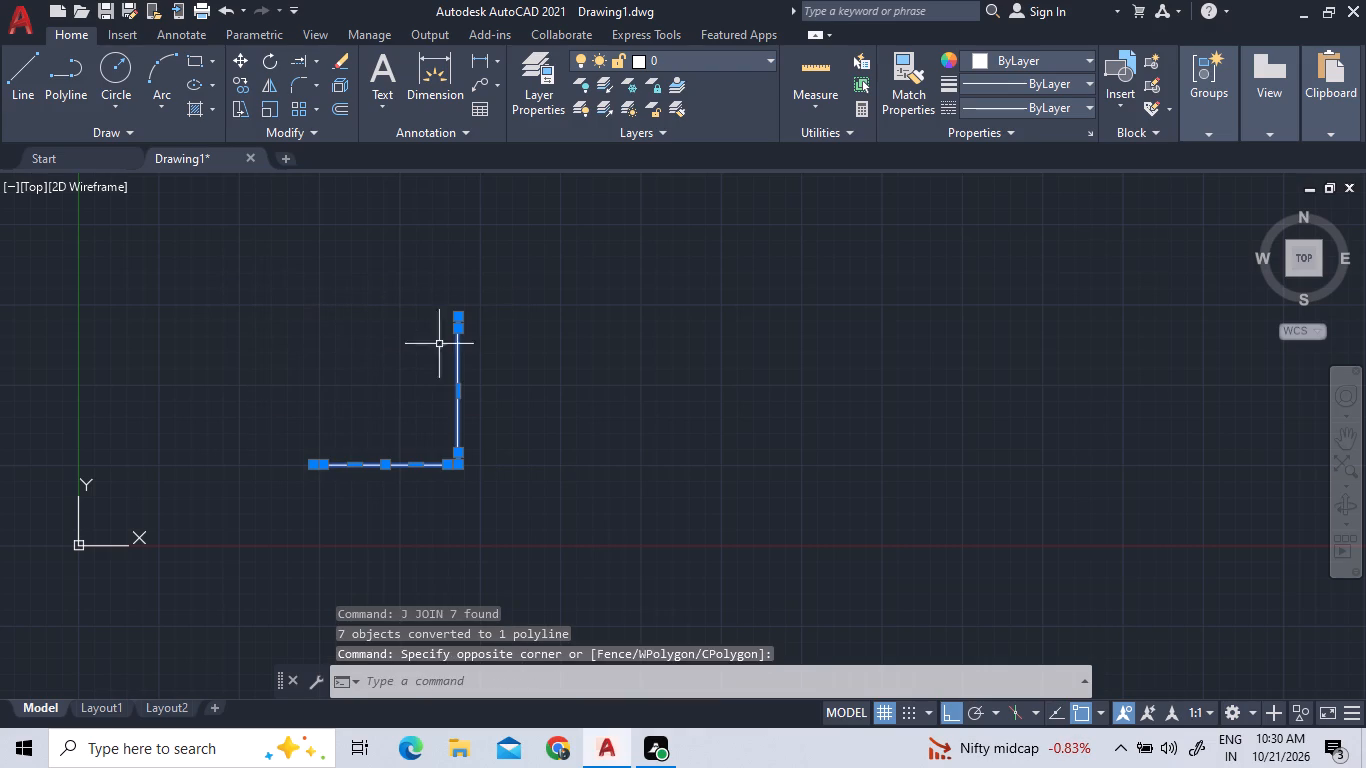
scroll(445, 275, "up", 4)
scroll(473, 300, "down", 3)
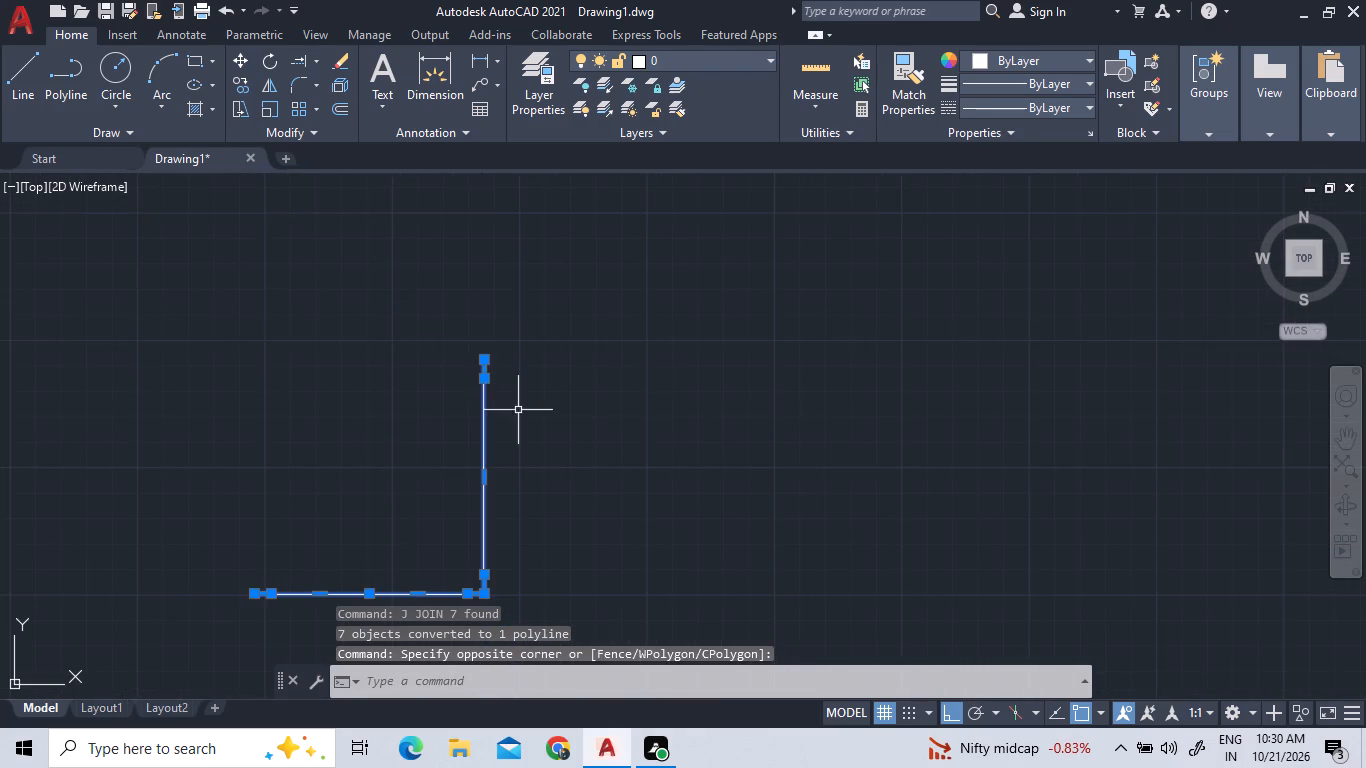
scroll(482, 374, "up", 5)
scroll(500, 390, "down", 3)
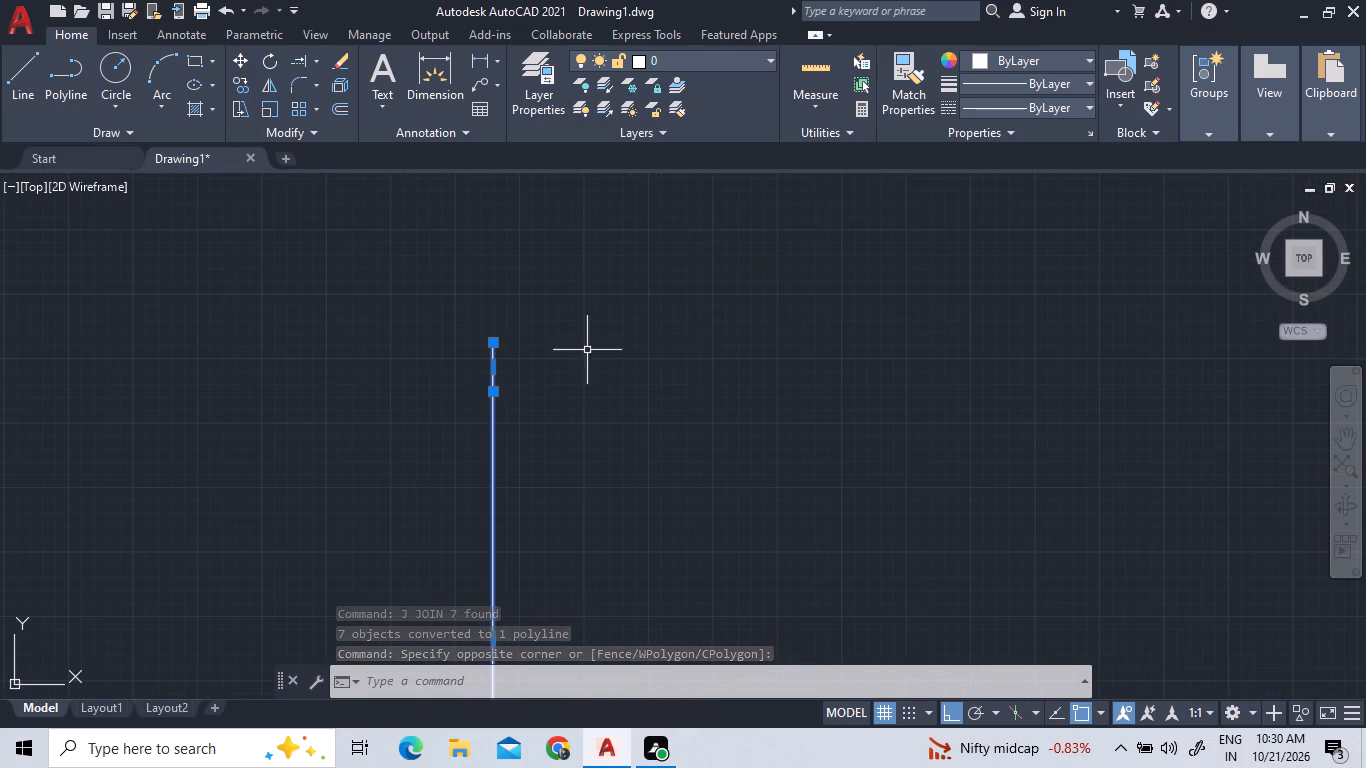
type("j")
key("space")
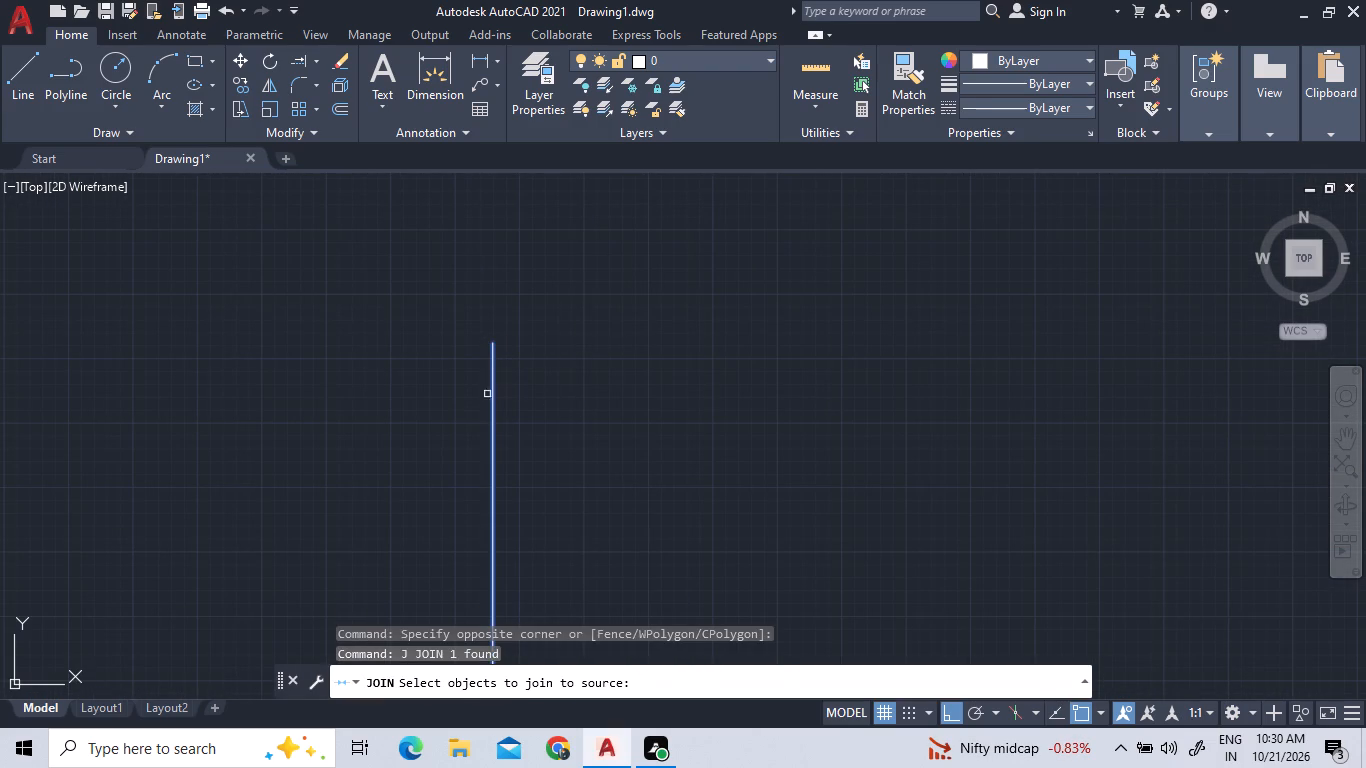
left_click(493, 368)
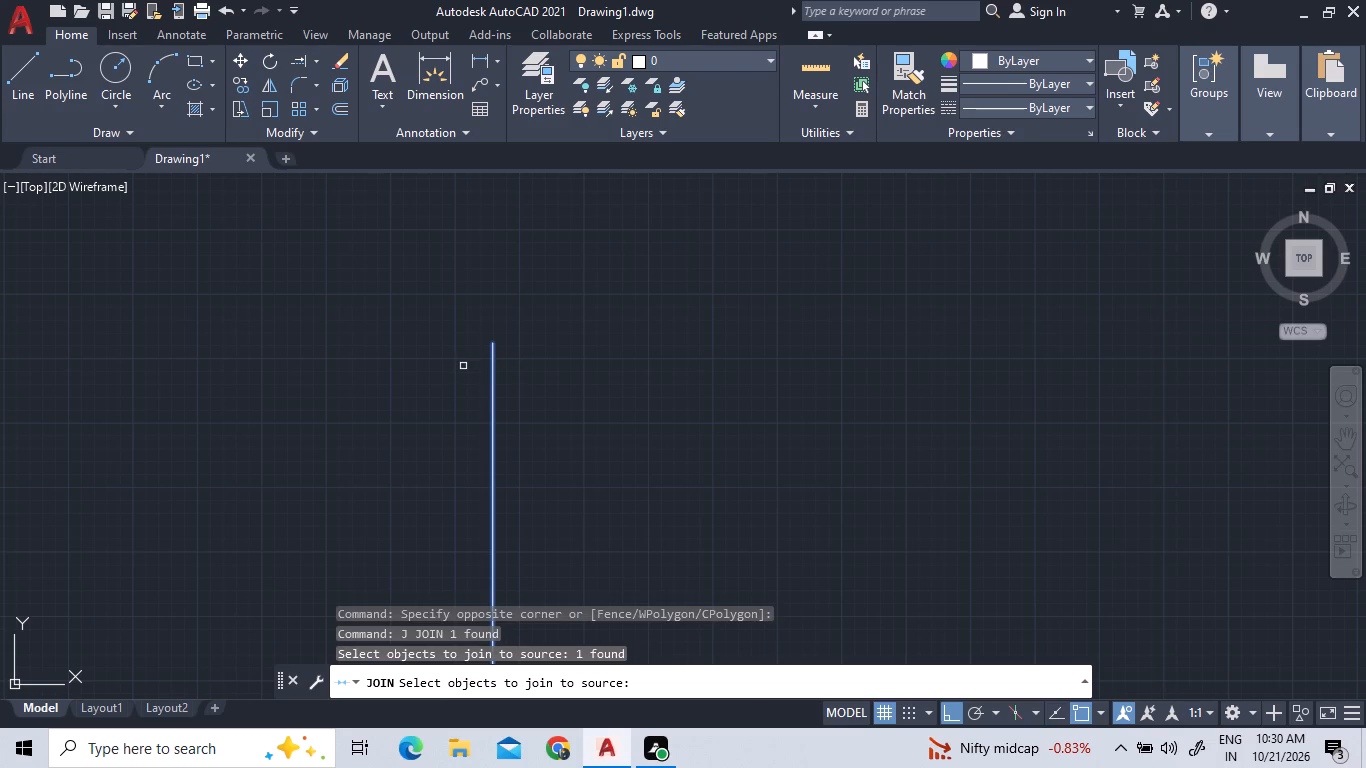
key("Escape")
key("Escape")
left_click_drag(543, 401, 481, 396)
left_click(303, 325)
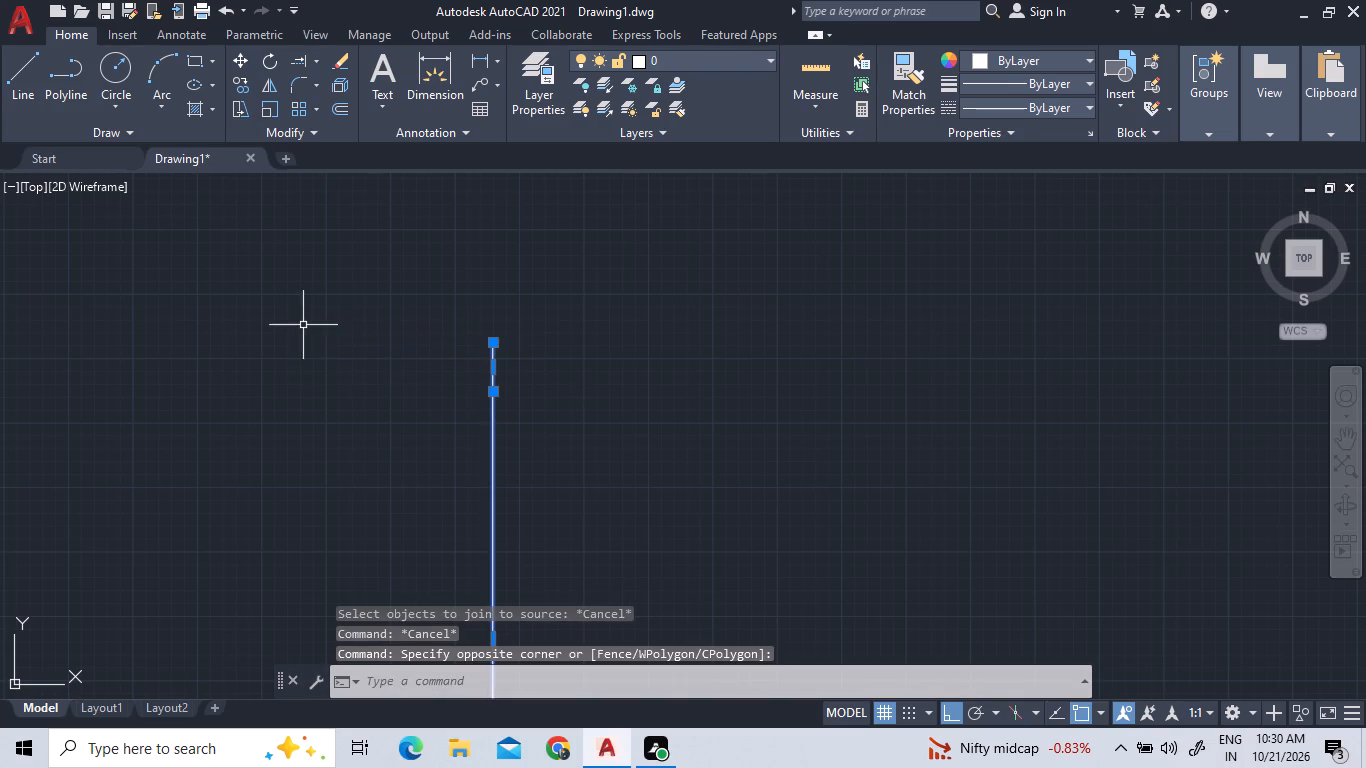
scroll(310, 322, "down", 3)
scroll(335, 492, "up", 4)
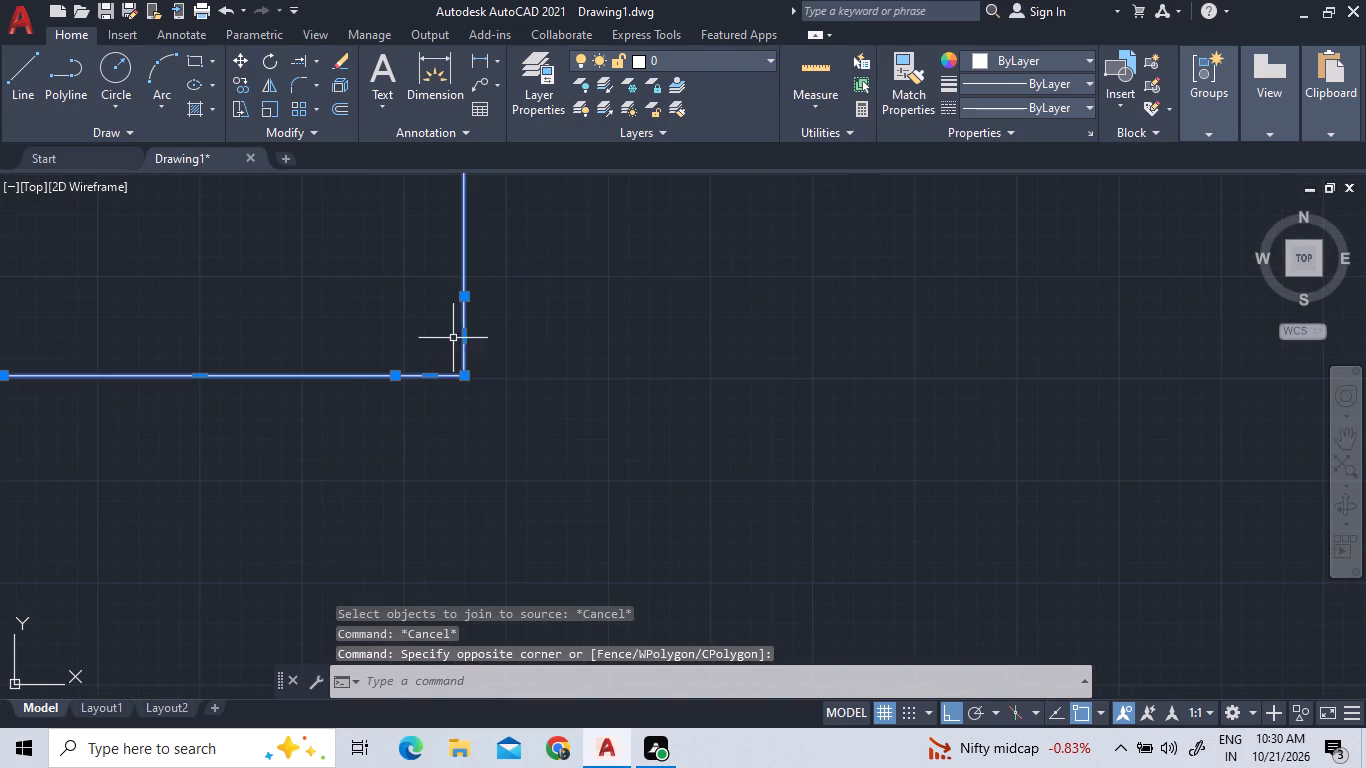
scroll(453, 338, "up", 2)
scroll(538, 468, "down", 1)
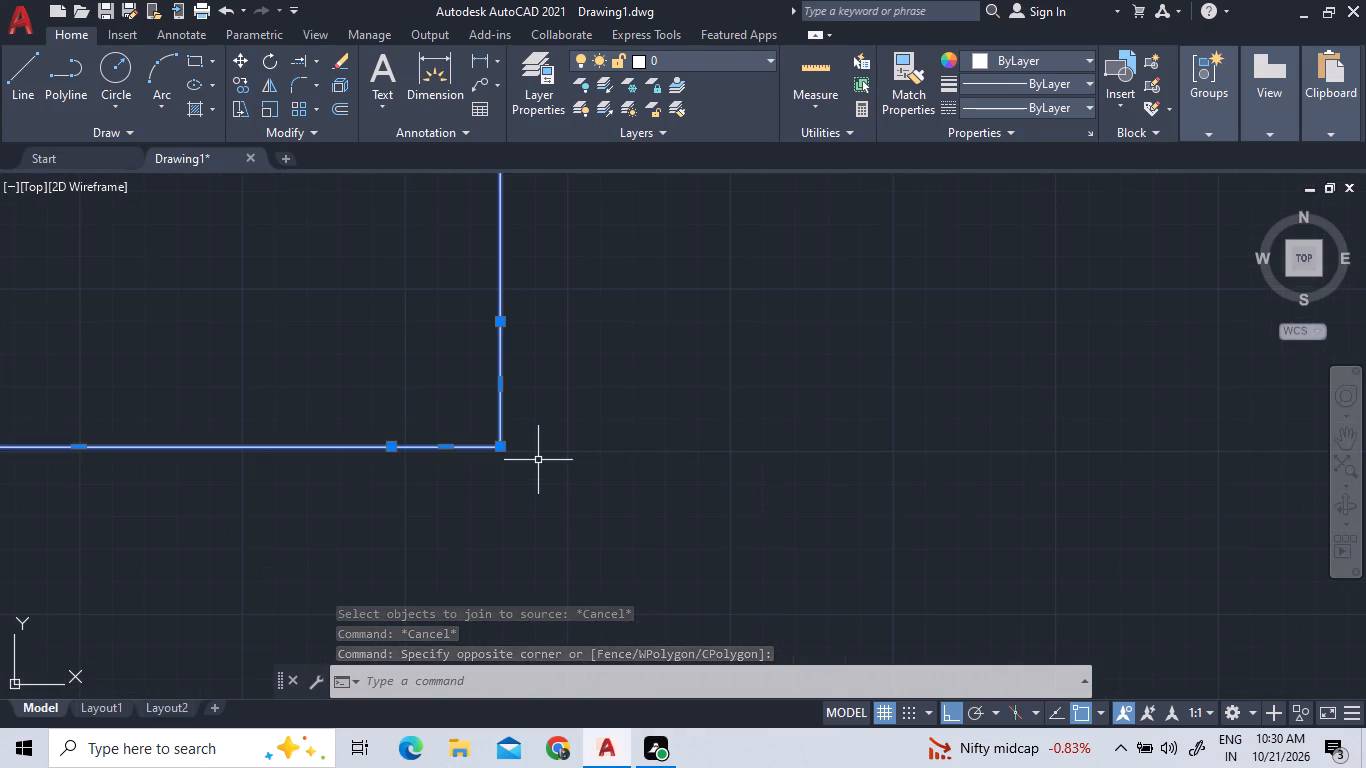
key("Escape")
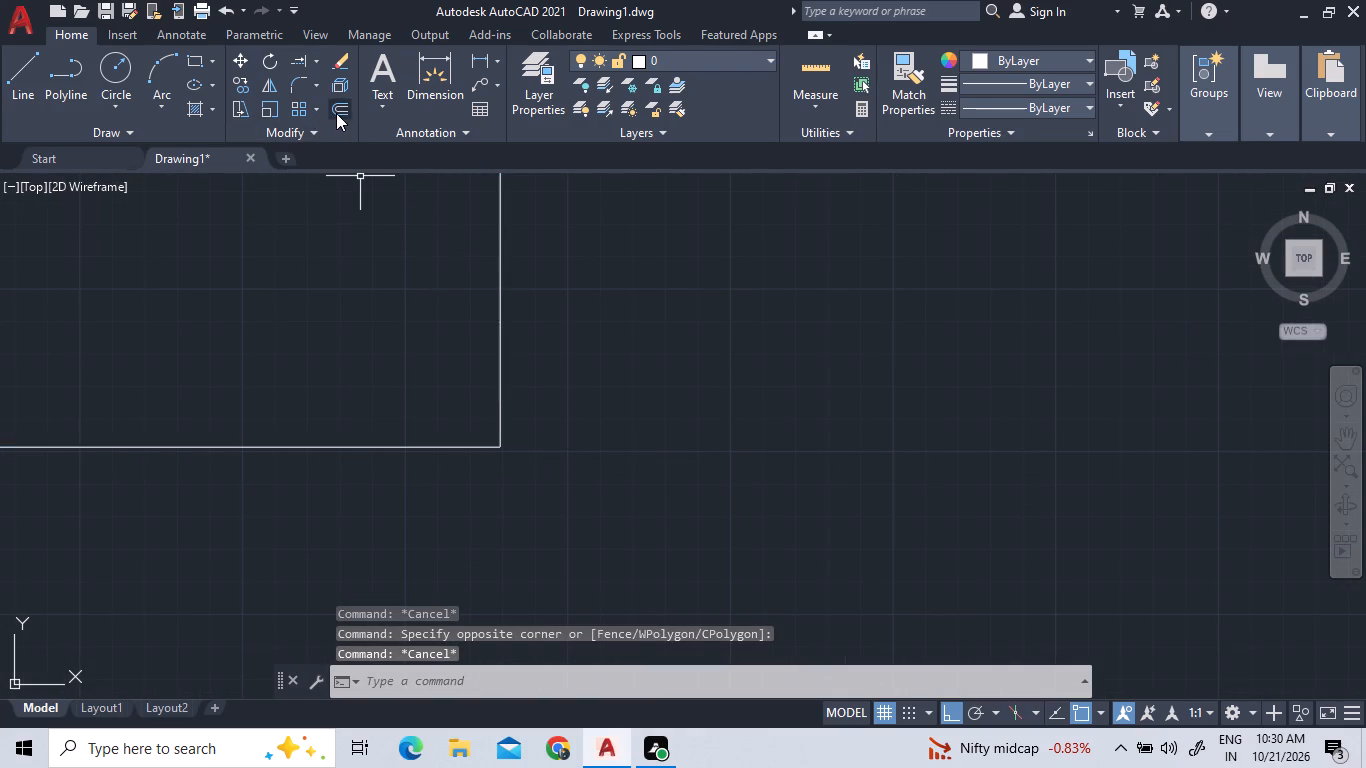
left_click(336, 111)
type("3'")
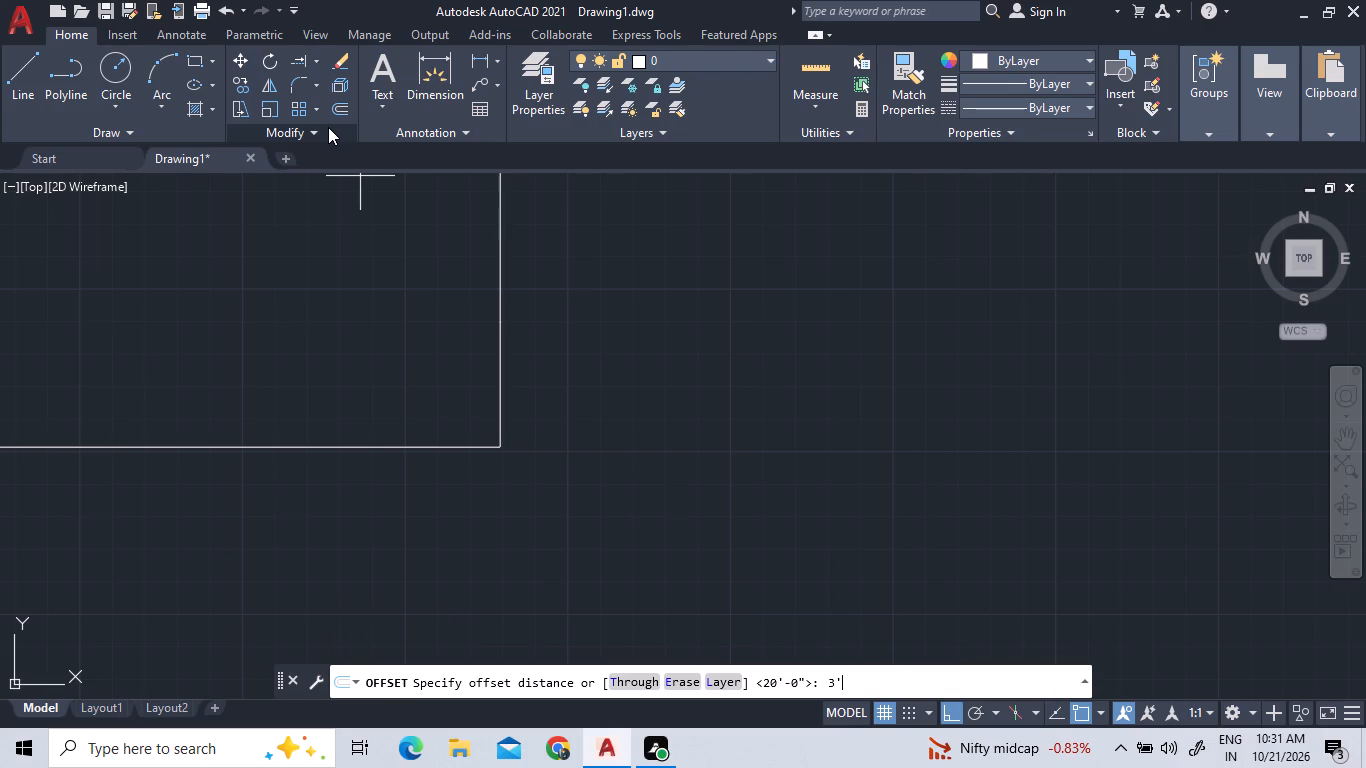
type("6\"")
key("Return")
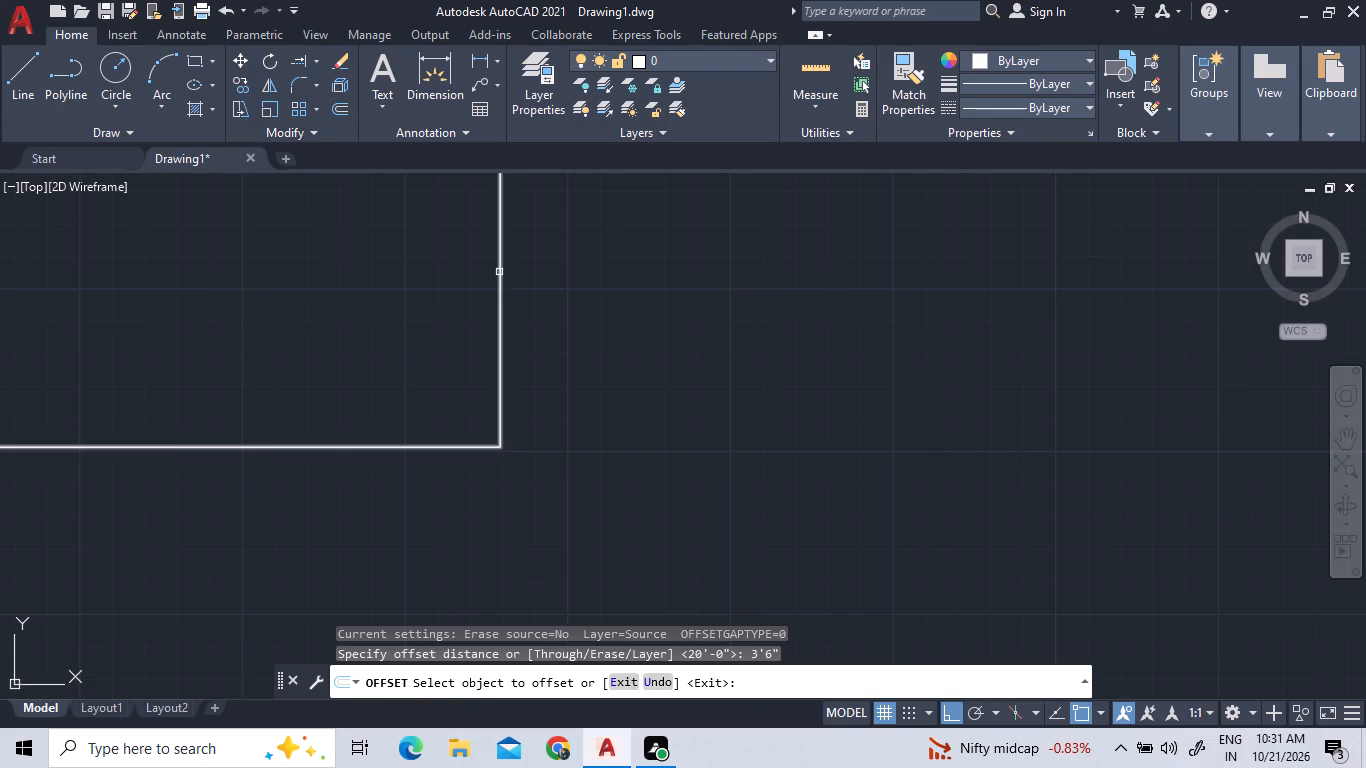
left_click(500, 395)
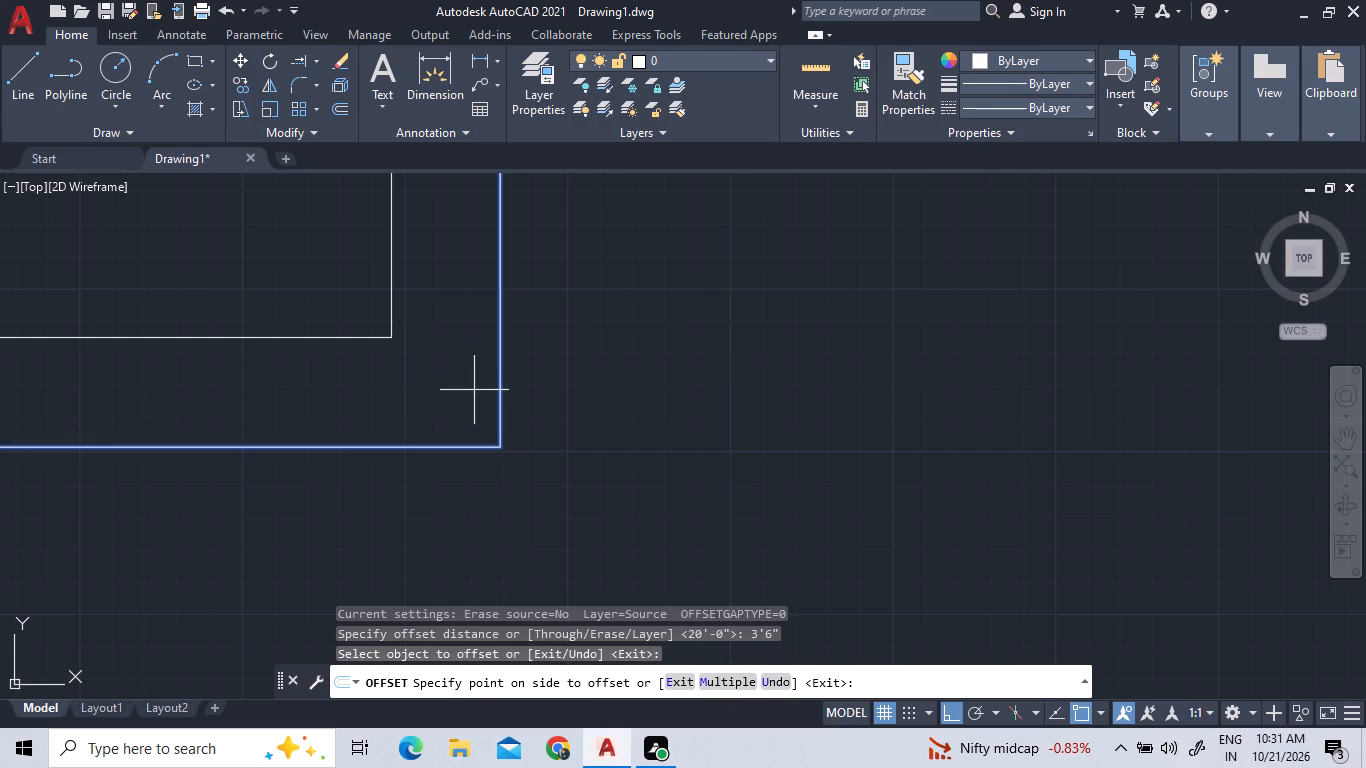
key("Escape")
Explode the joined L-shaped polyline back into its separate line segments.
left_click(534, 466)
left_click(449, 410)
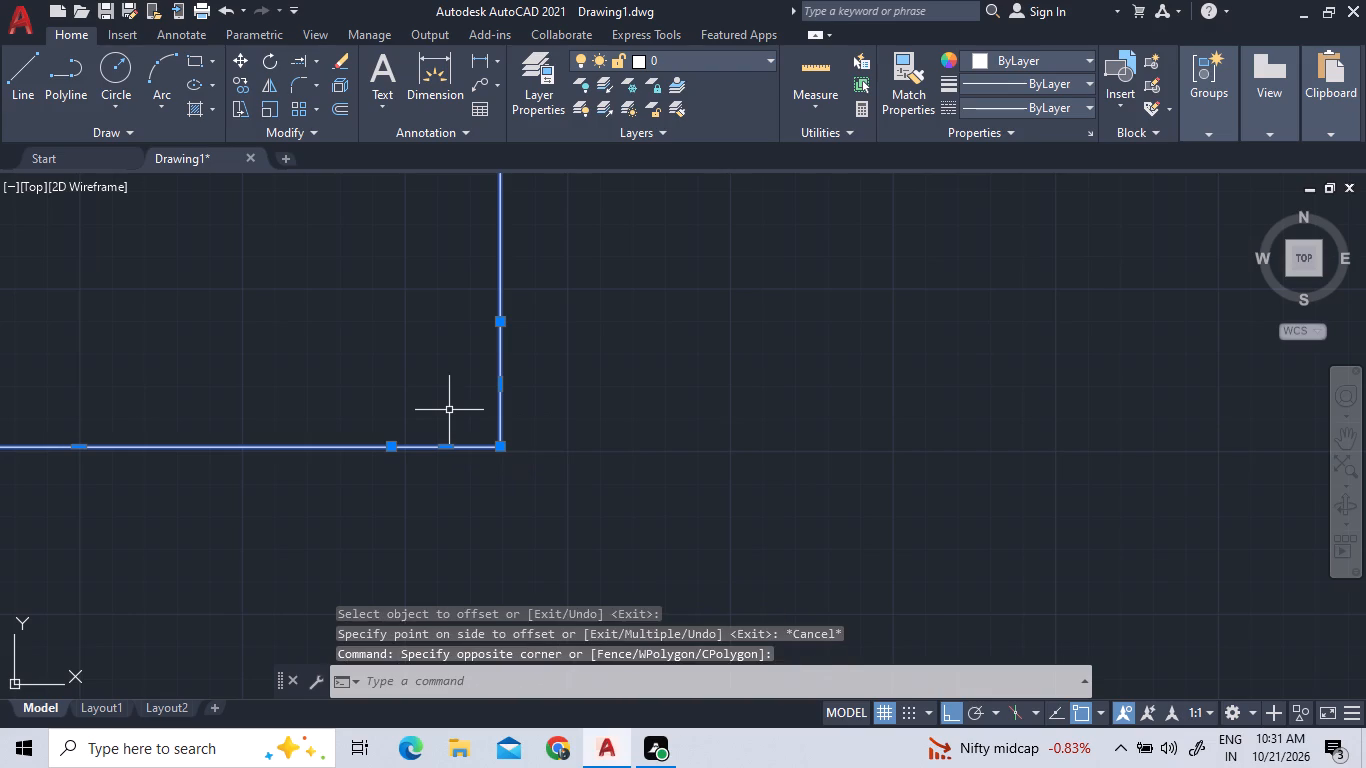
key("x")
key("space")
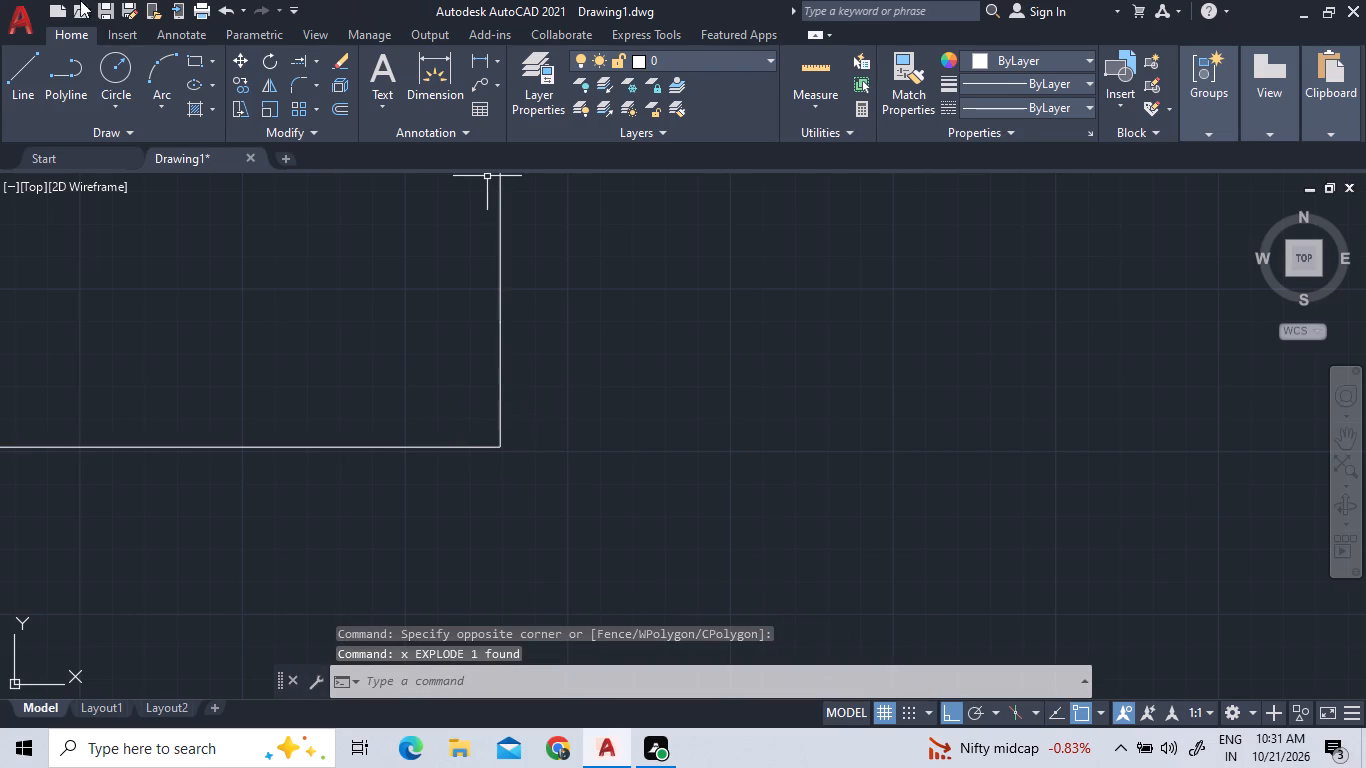
Offset each of the three vertical segments 3'6" toward the inside of the outline, and end the command.
left_click(347, 102)
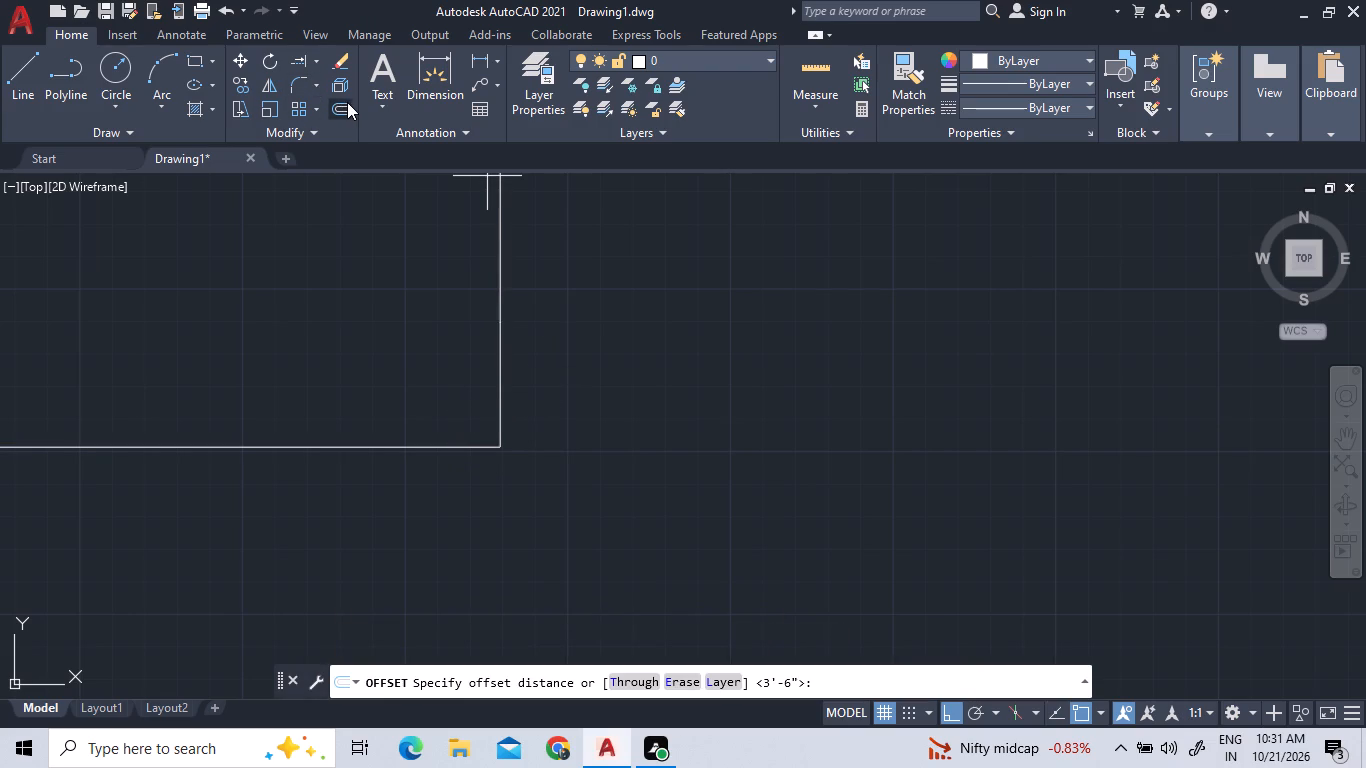
type("3'6\"")
key("Return")
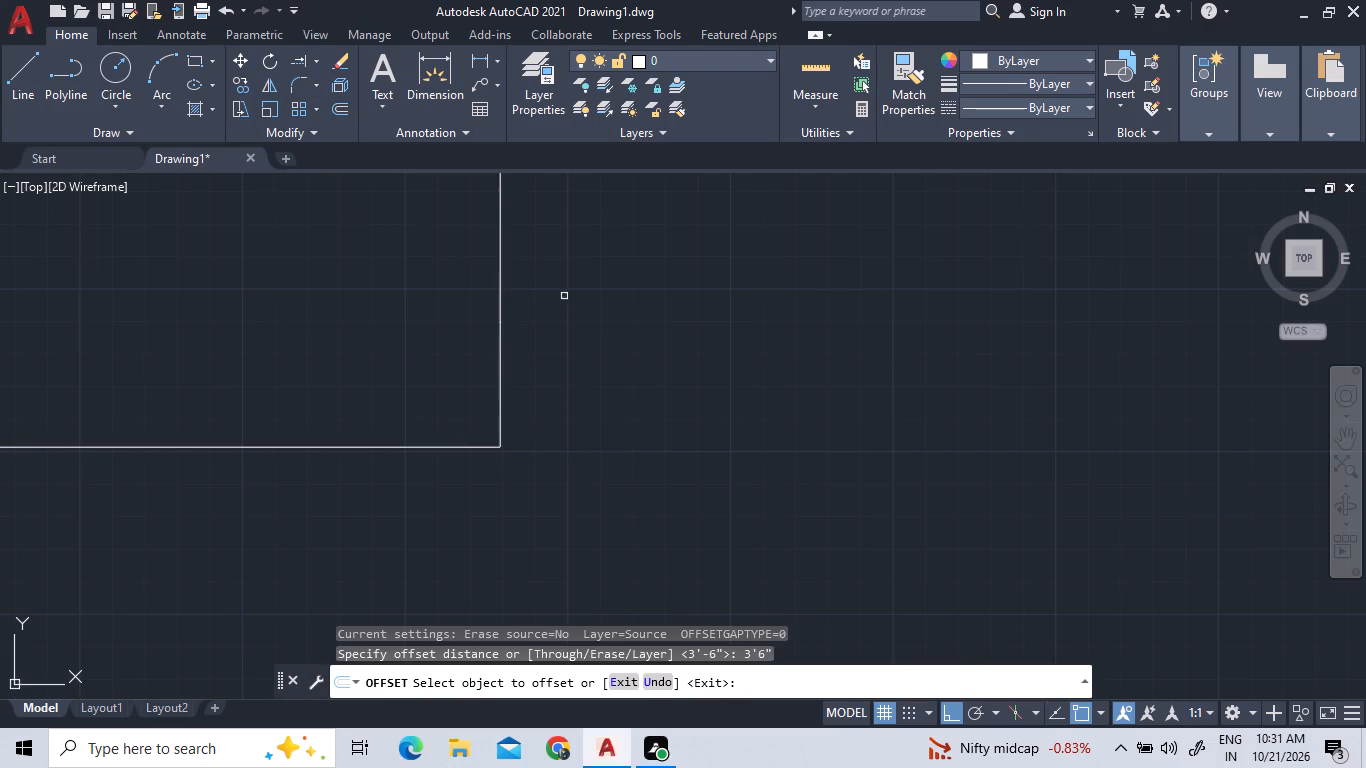
left_click(499, 309)
left_click(379, 307)
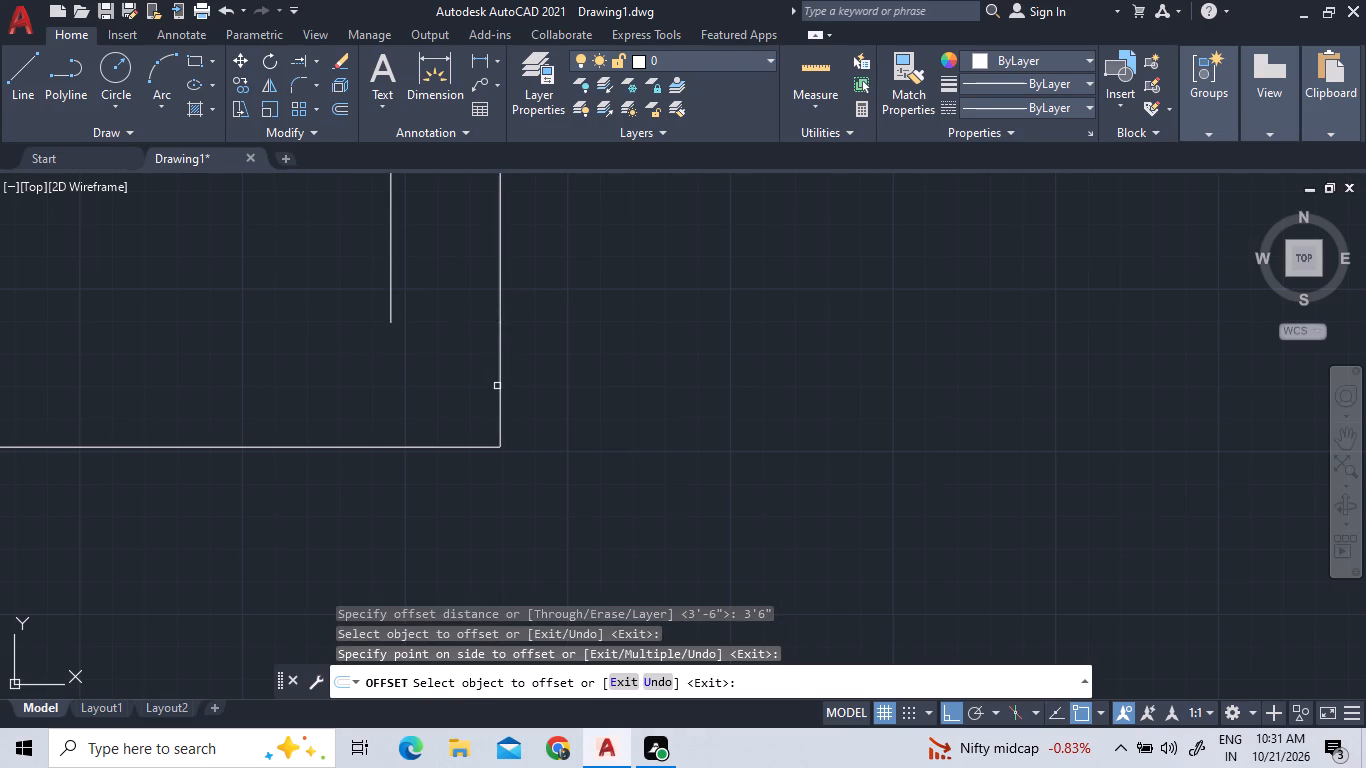
left_click(502, 387)
left_click(386, 387)
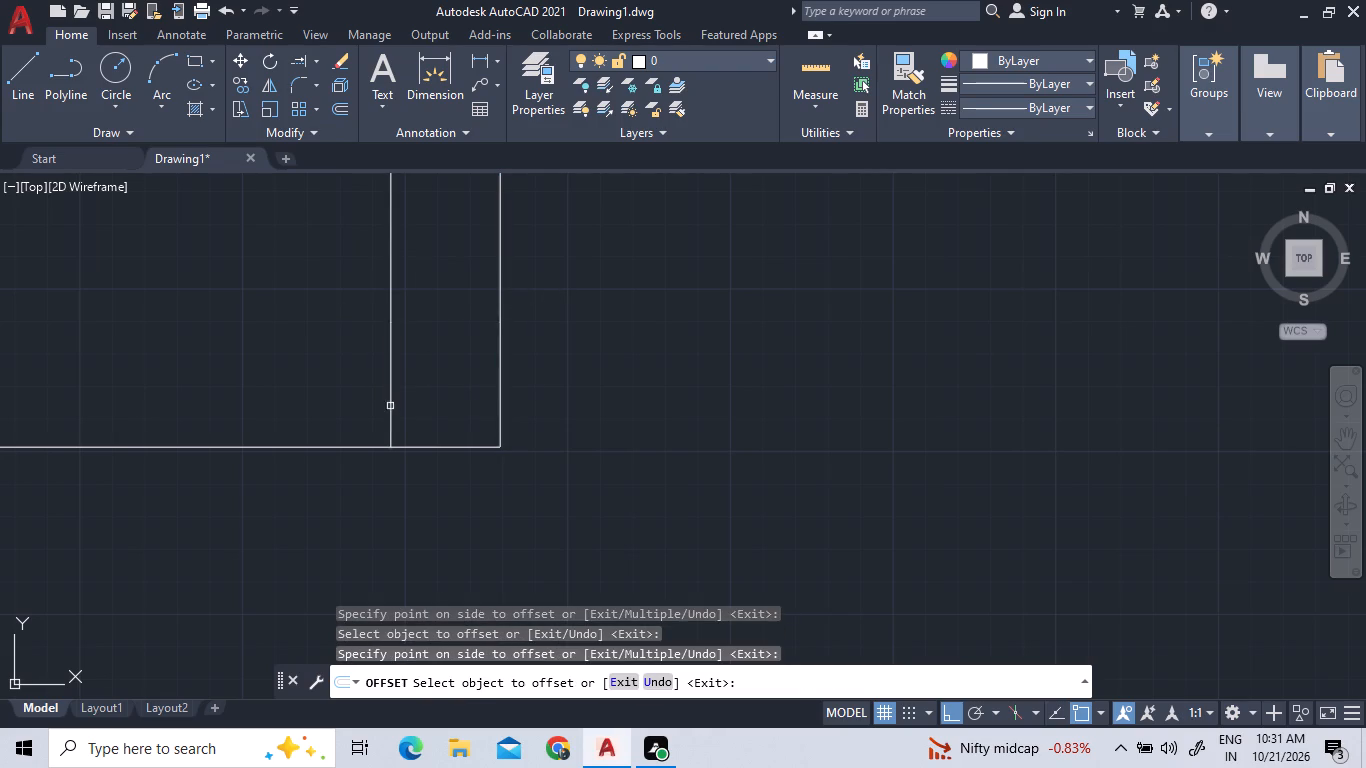
scroll(392, 414, "down", 3)
scroll(400, 343, "up", 4)
scroll(335, 527, "down", 5)
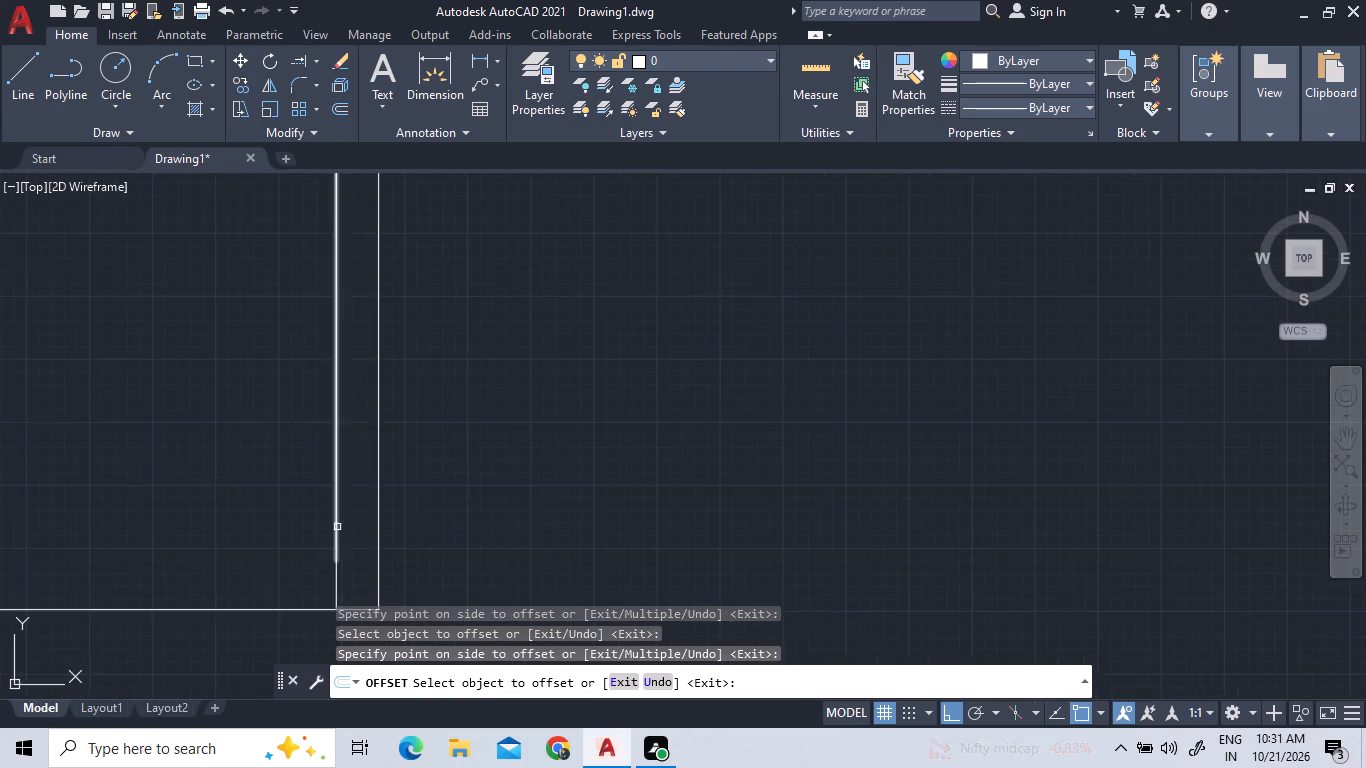
scroll(337, 527, "down", 2)
scroll(342, 388, "up", 3)
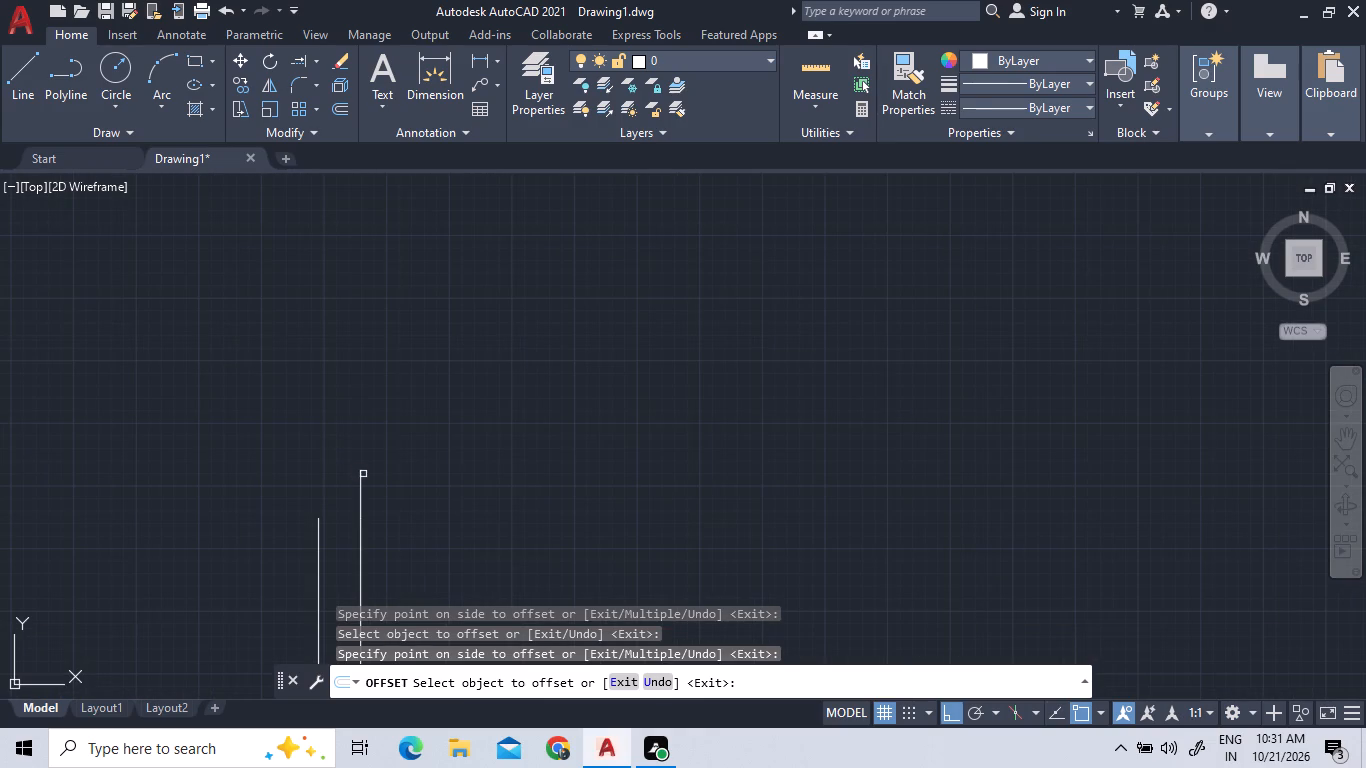
left_click(361, 480)
left_click(319, 483)
scroll(494, 310, "down", 3)
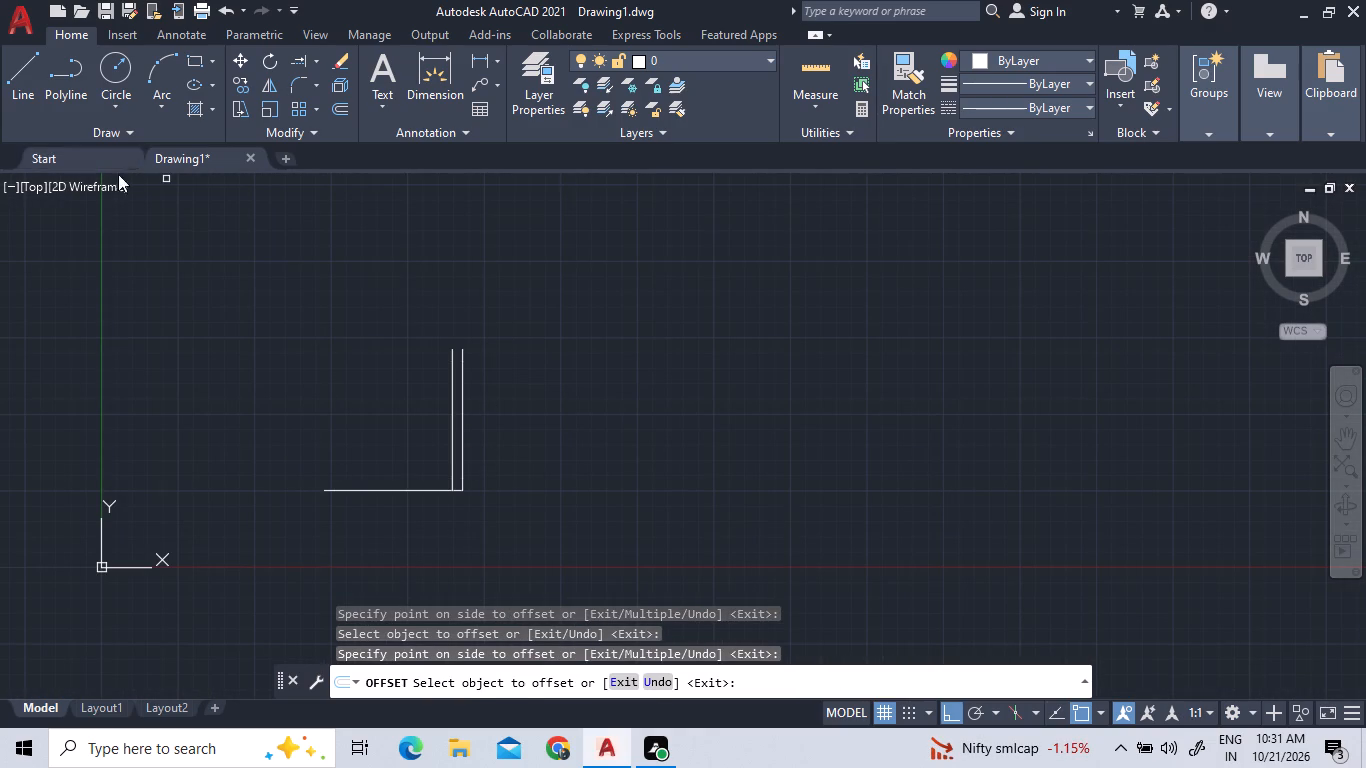
key("Escape")
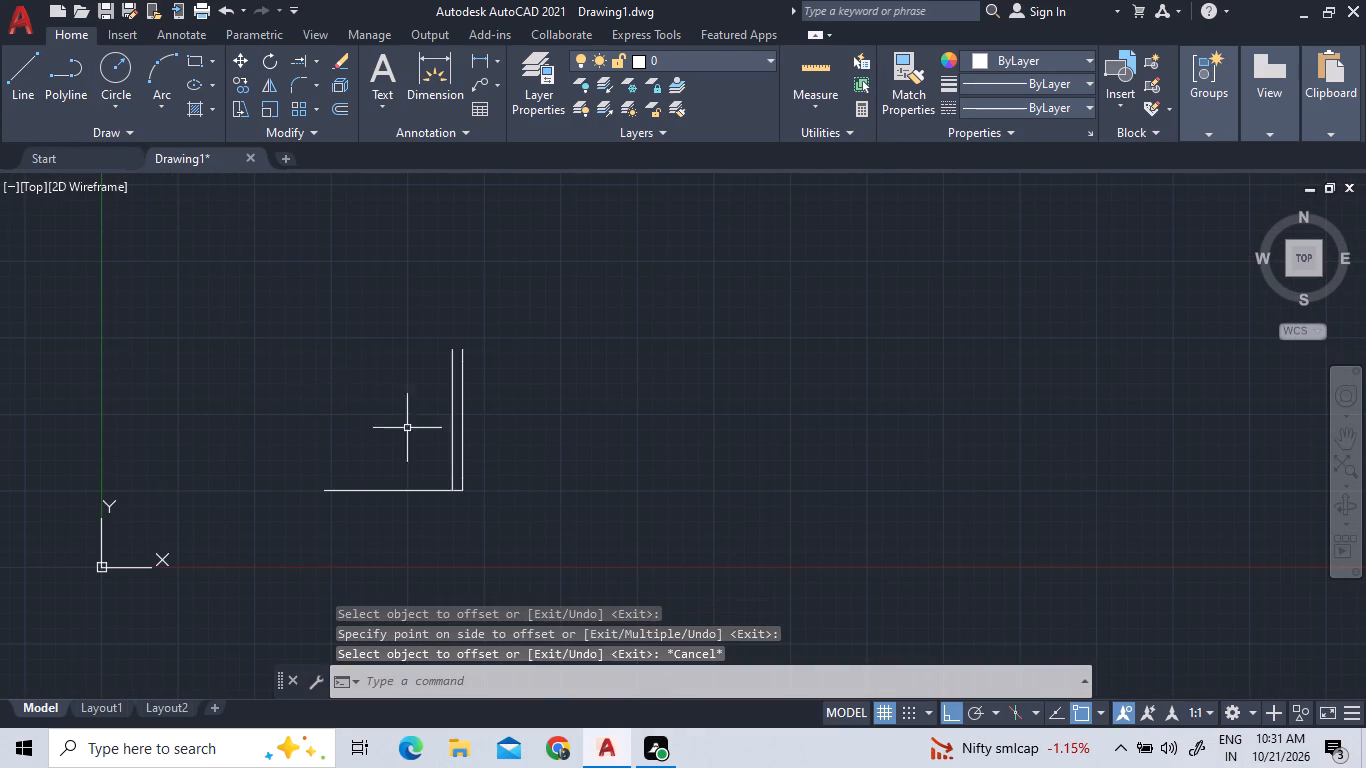
Join the three offset inner vertical segments into one line.
scroll(431, 442, "up", 3)
scroll(569, 546, "down", 1)
scroll(535, 584, "up", 1)
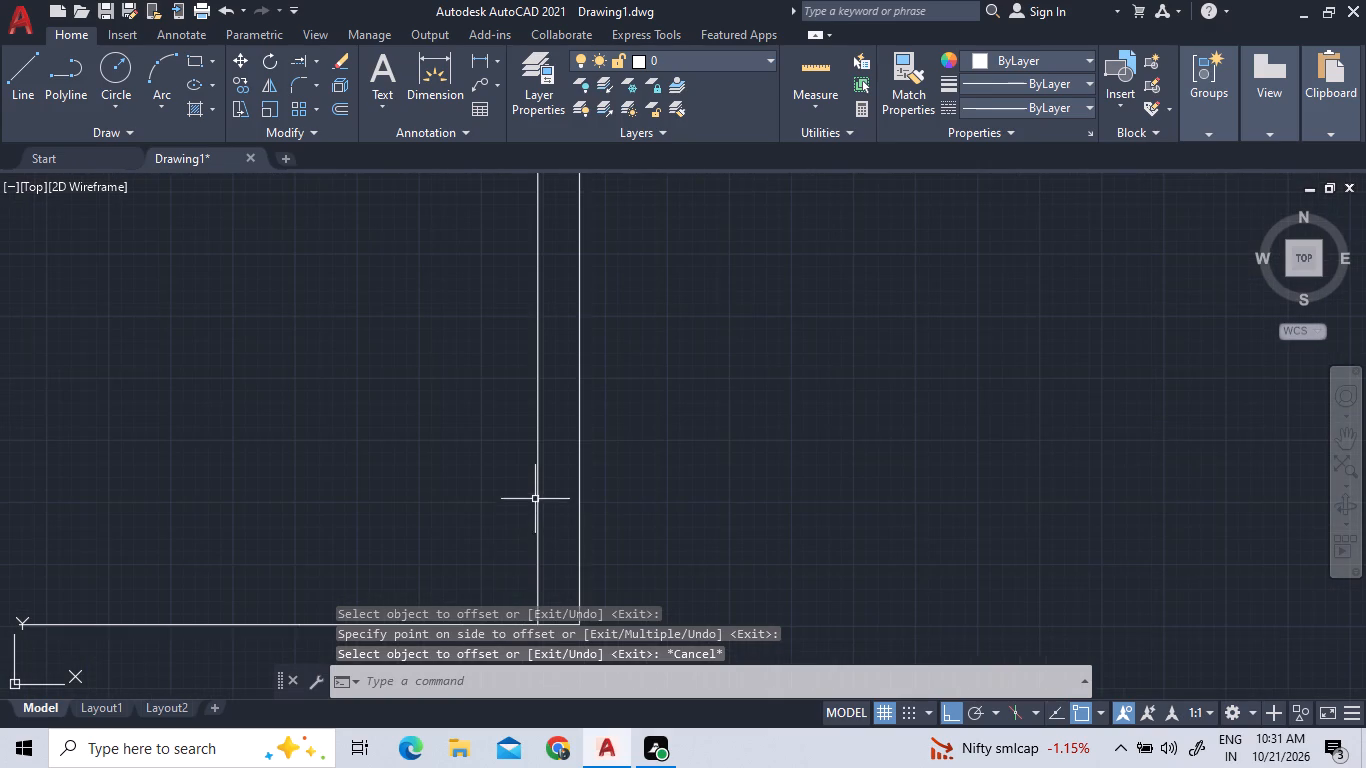
scroll(546, 533, "down", 2)
left_click(552, 555)
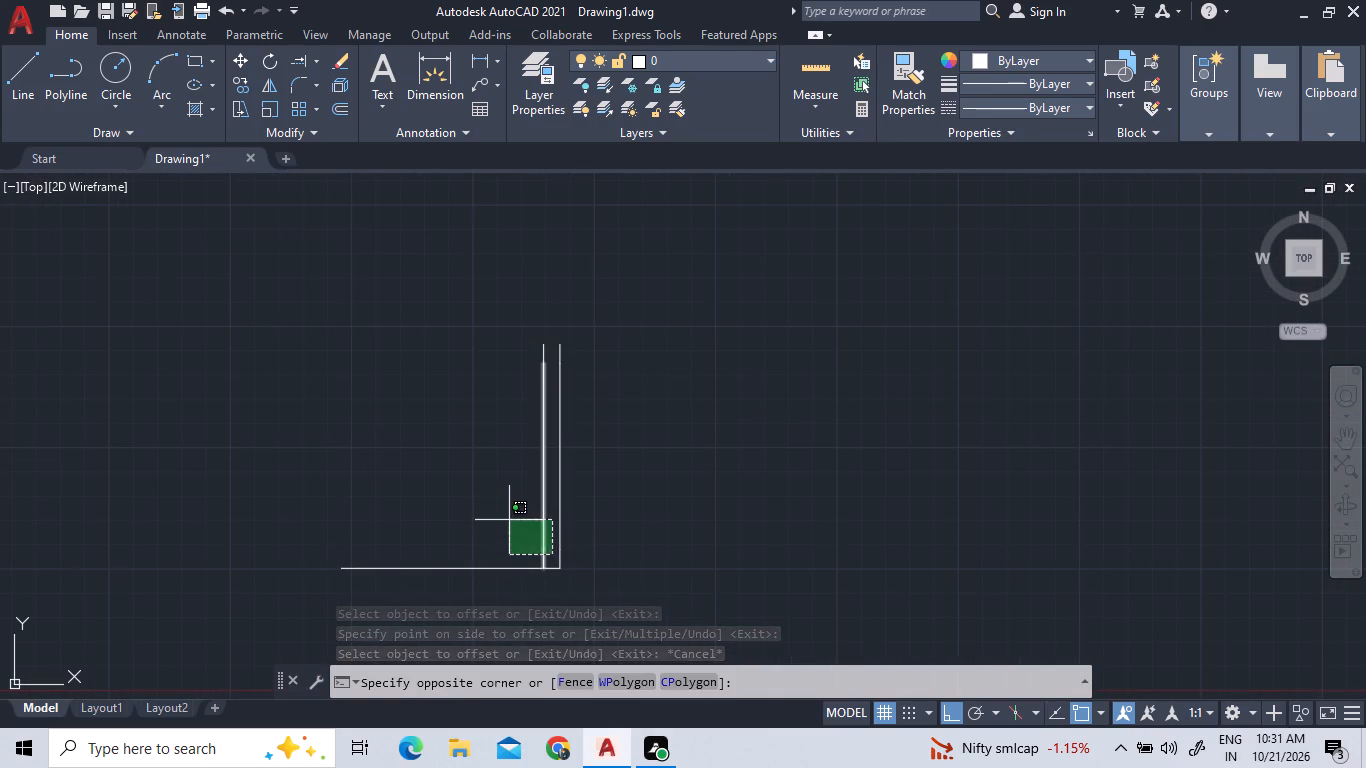
left_click(518, 334)
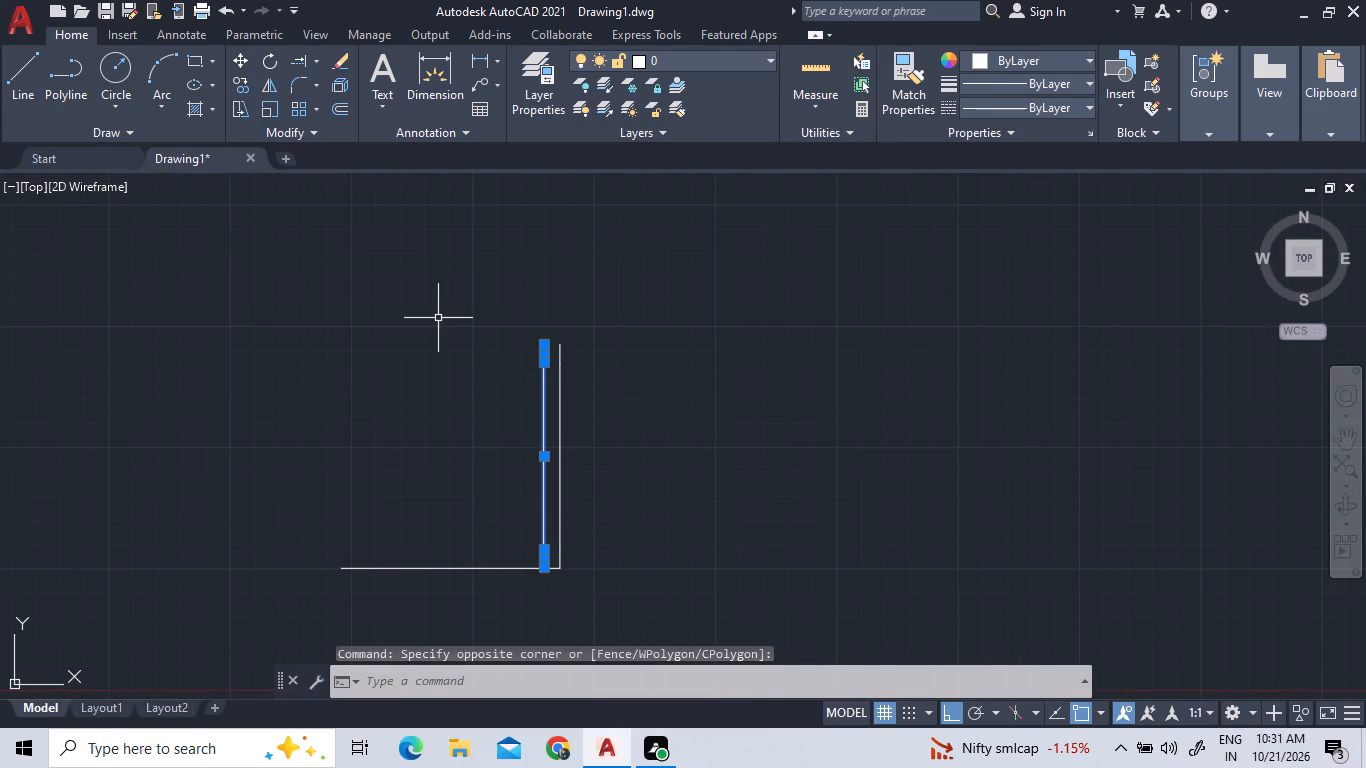
type("j")
key("space")
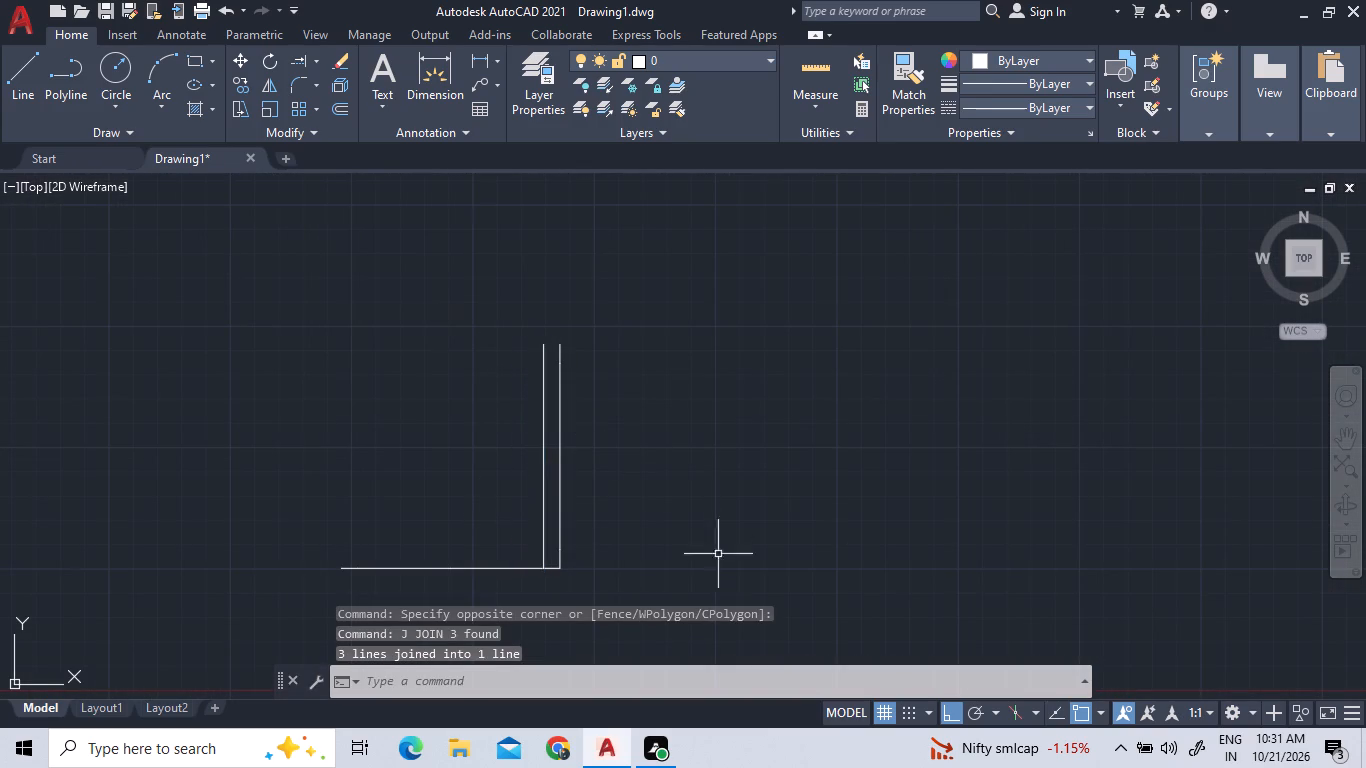
Join the three segments of the outer vertical side of the outline into one line.
left_click(623, 554)
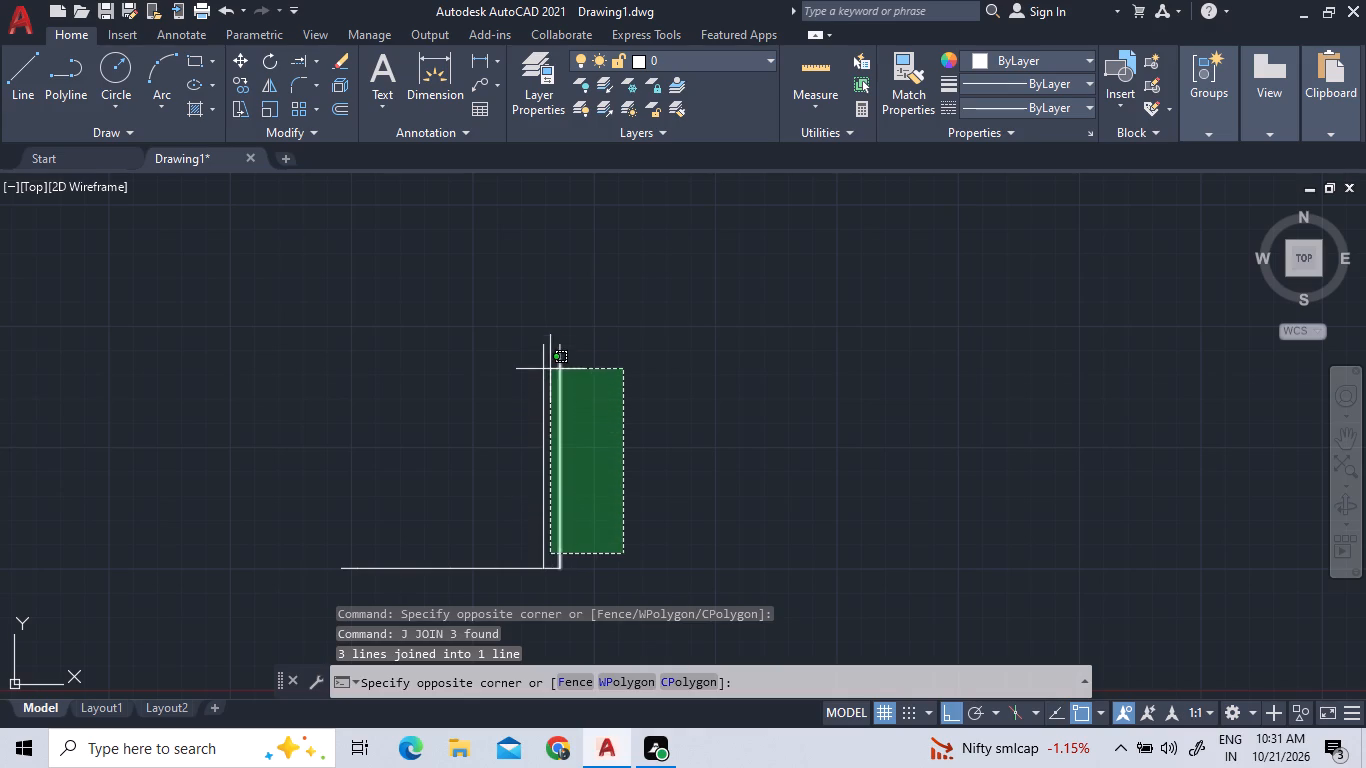
left_click(549, 339)
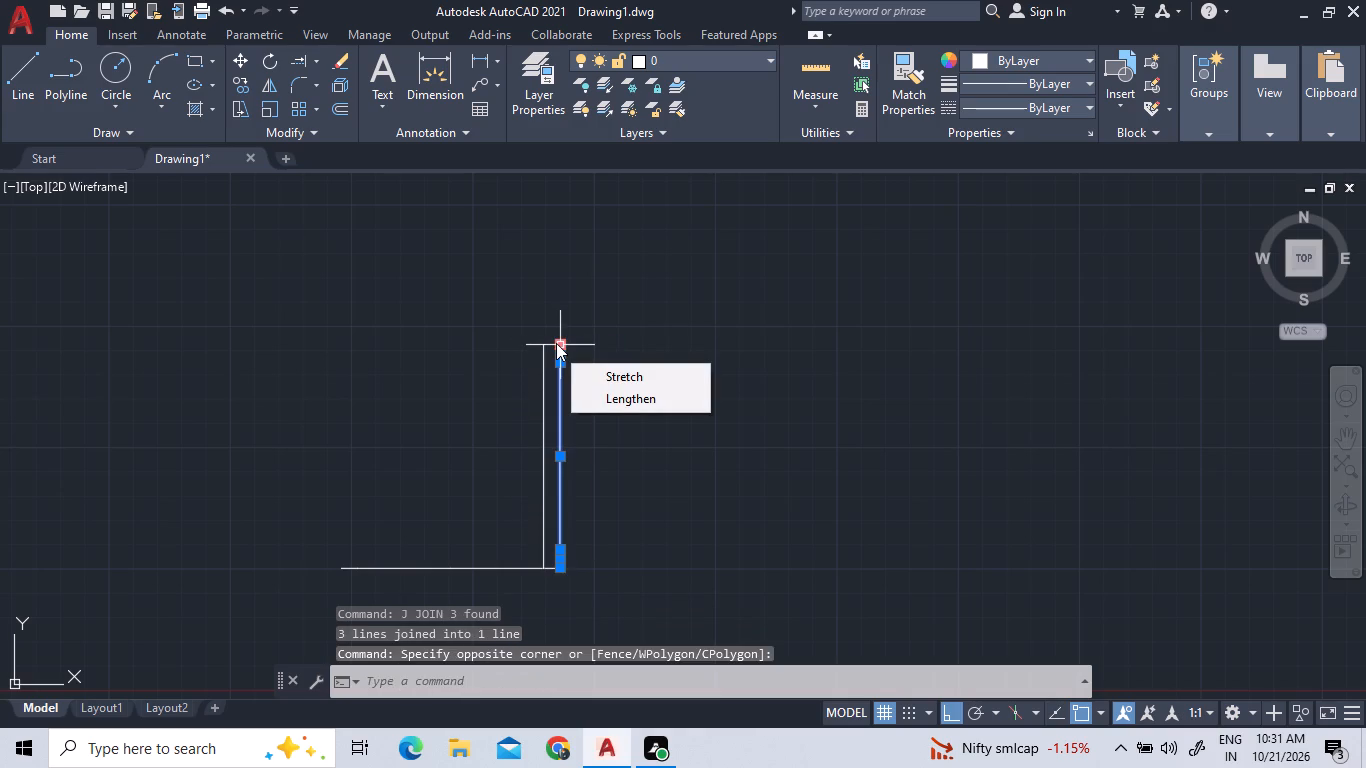
type("j")
key("space")
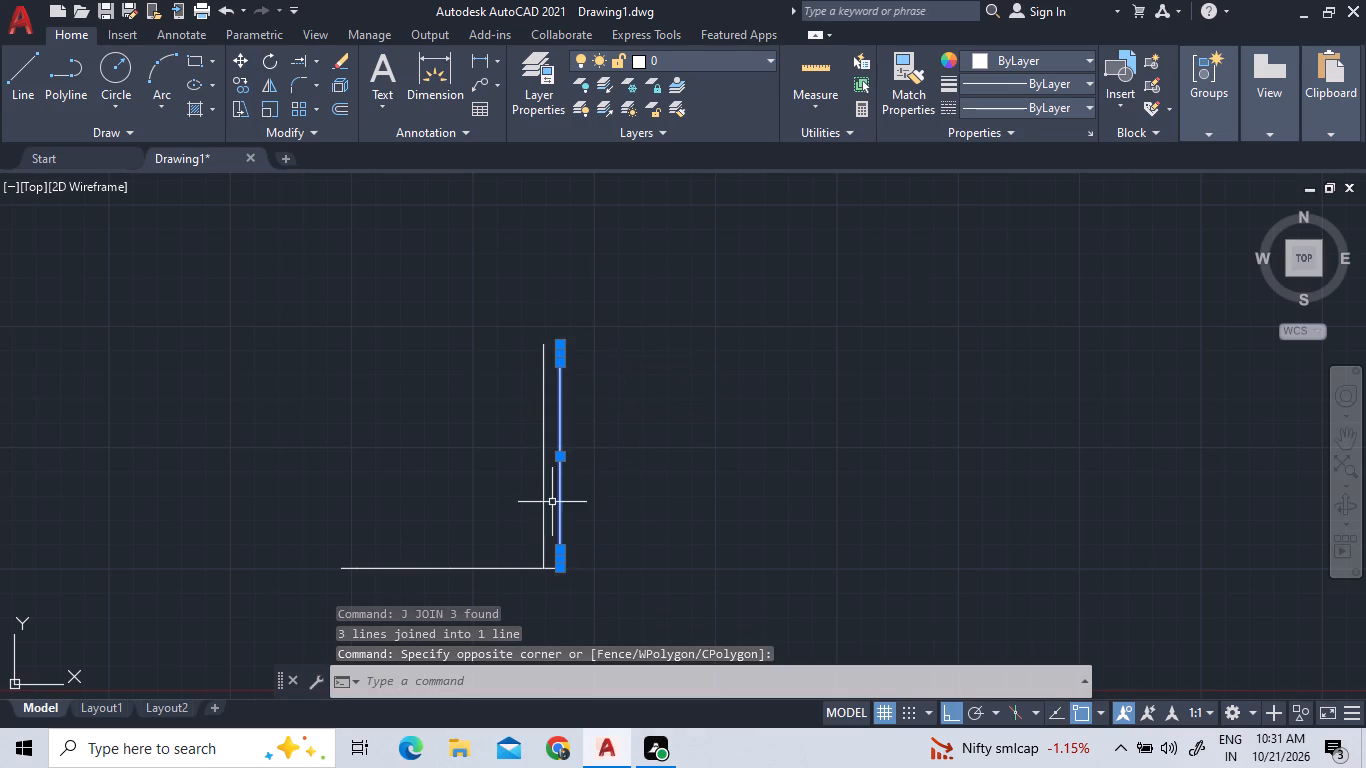
key("j")
key("space")
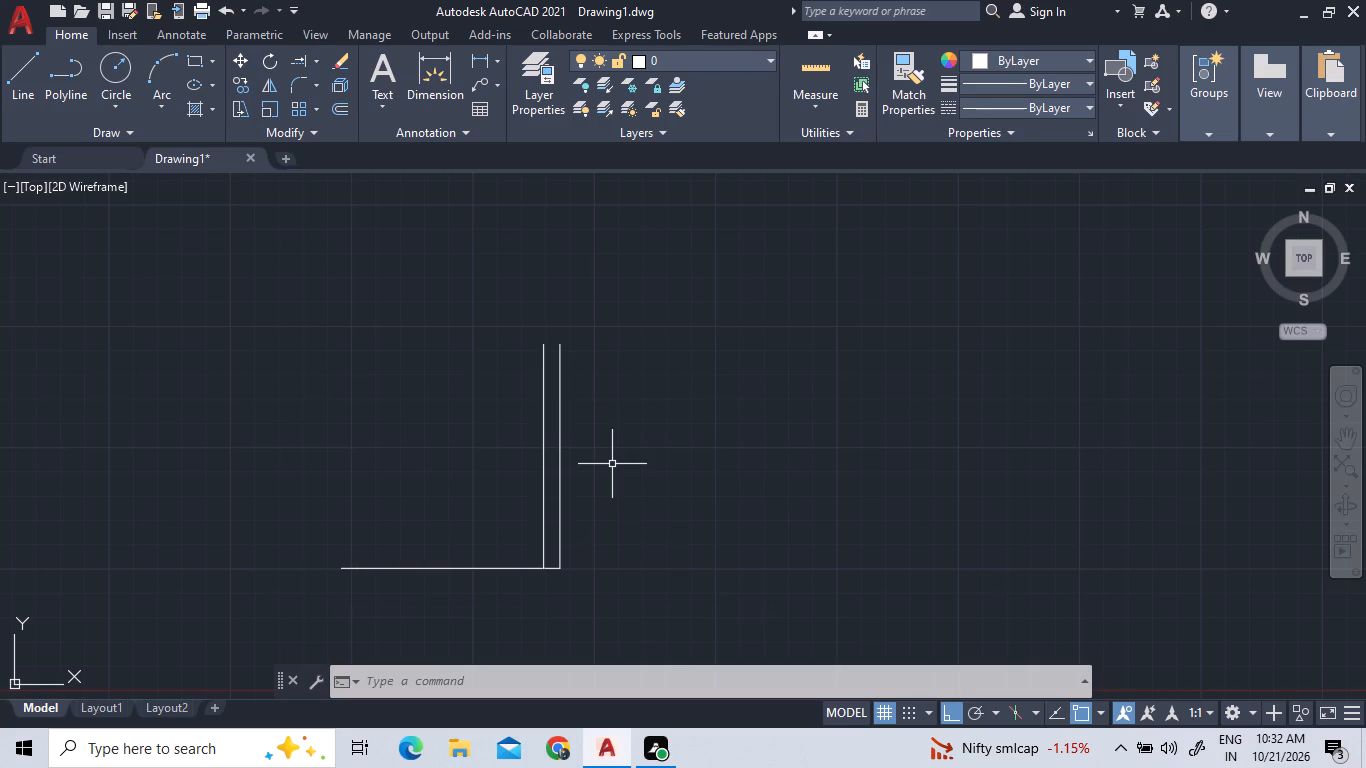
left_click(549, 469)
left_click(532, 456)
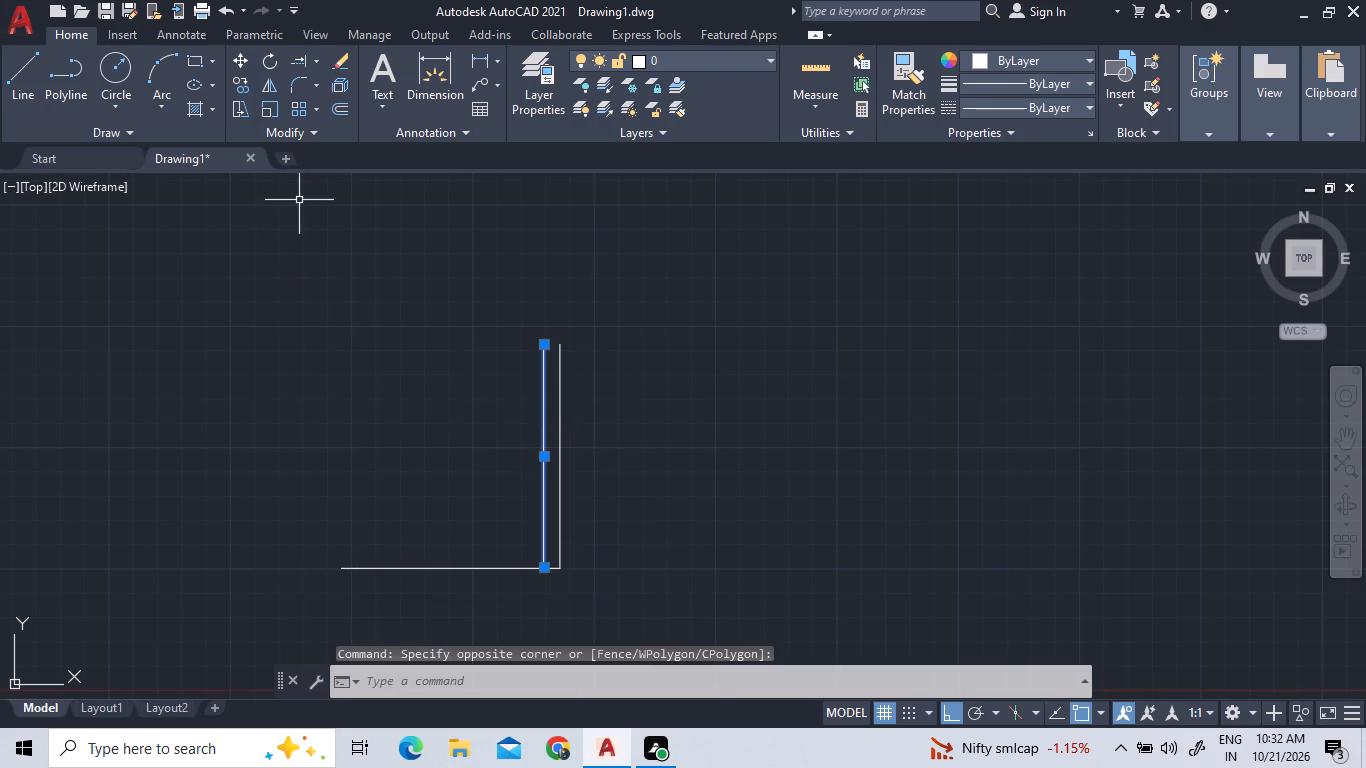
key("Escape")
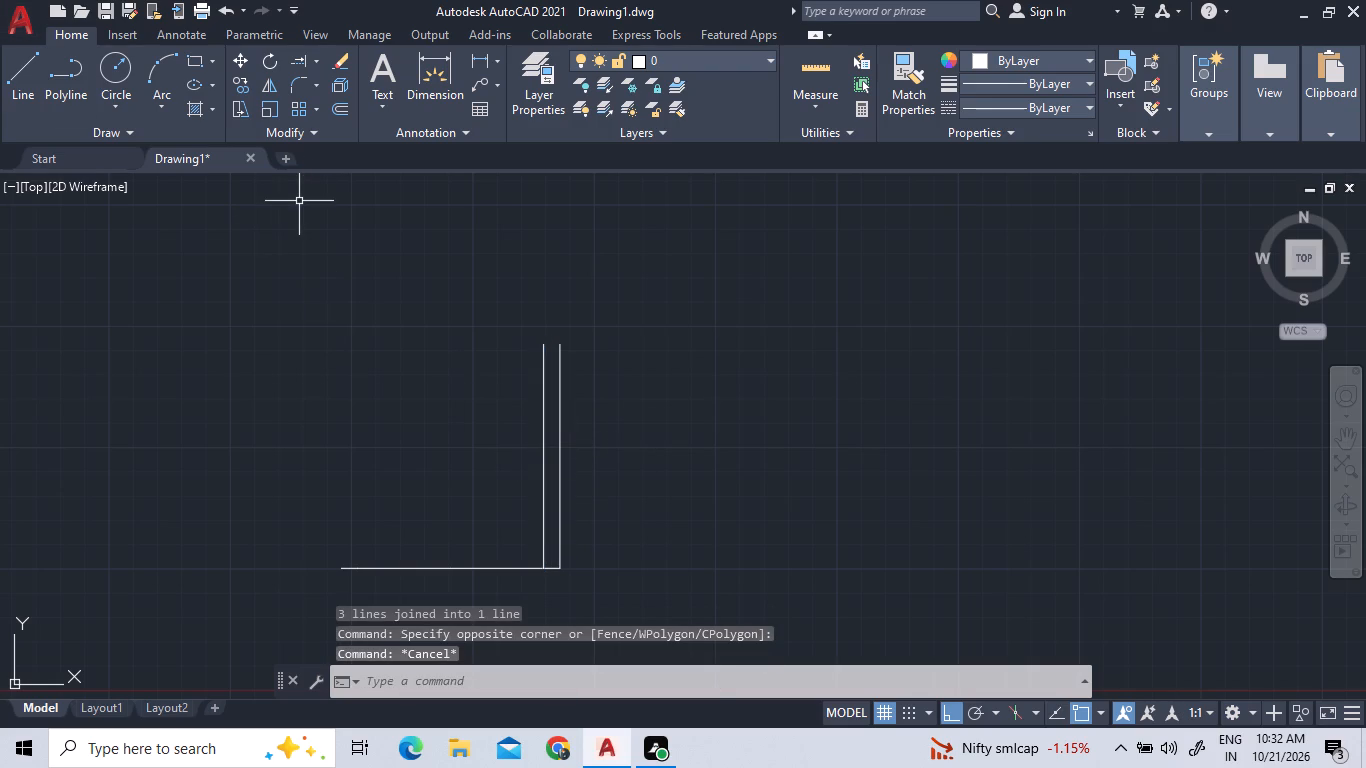
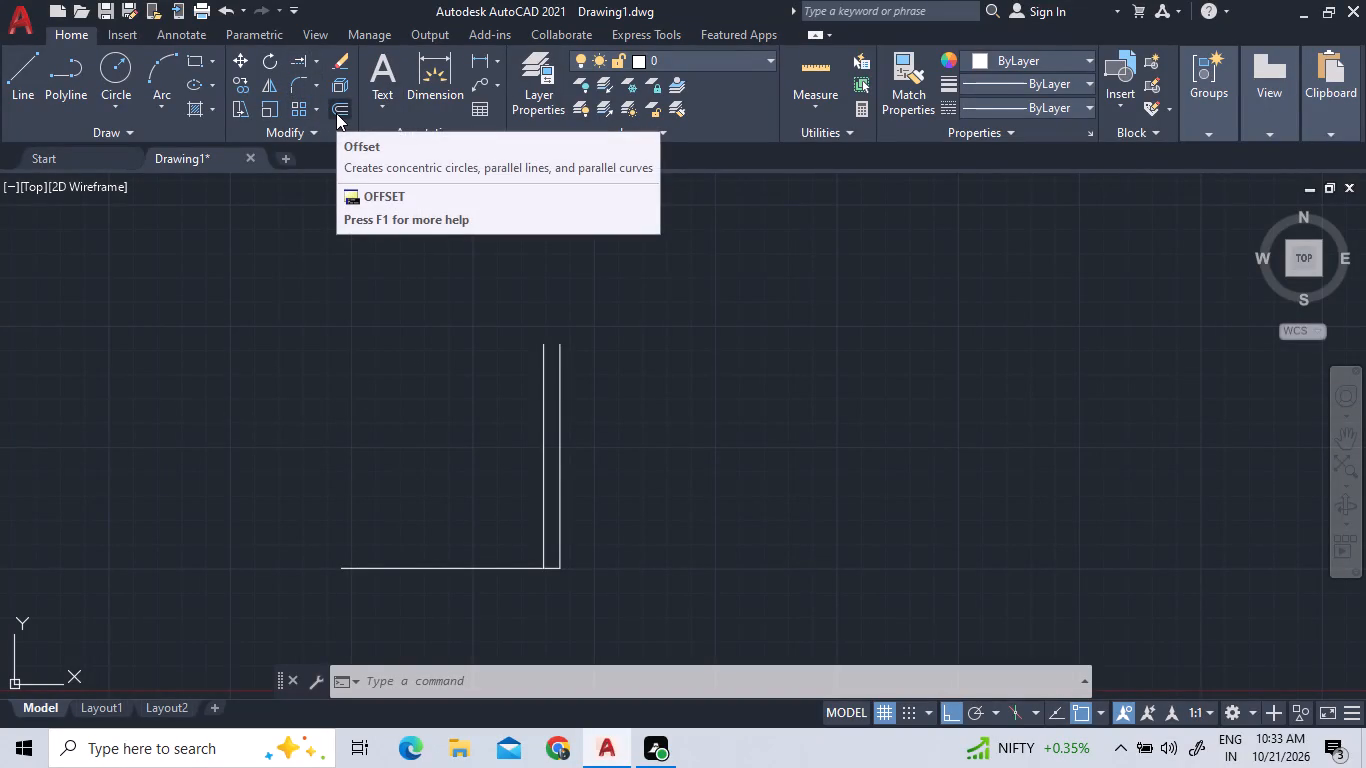
Offset the inner vertical line 20' toward the open end of the base, and offset the resulting line another 20' the same way.
left_click(336, 113)
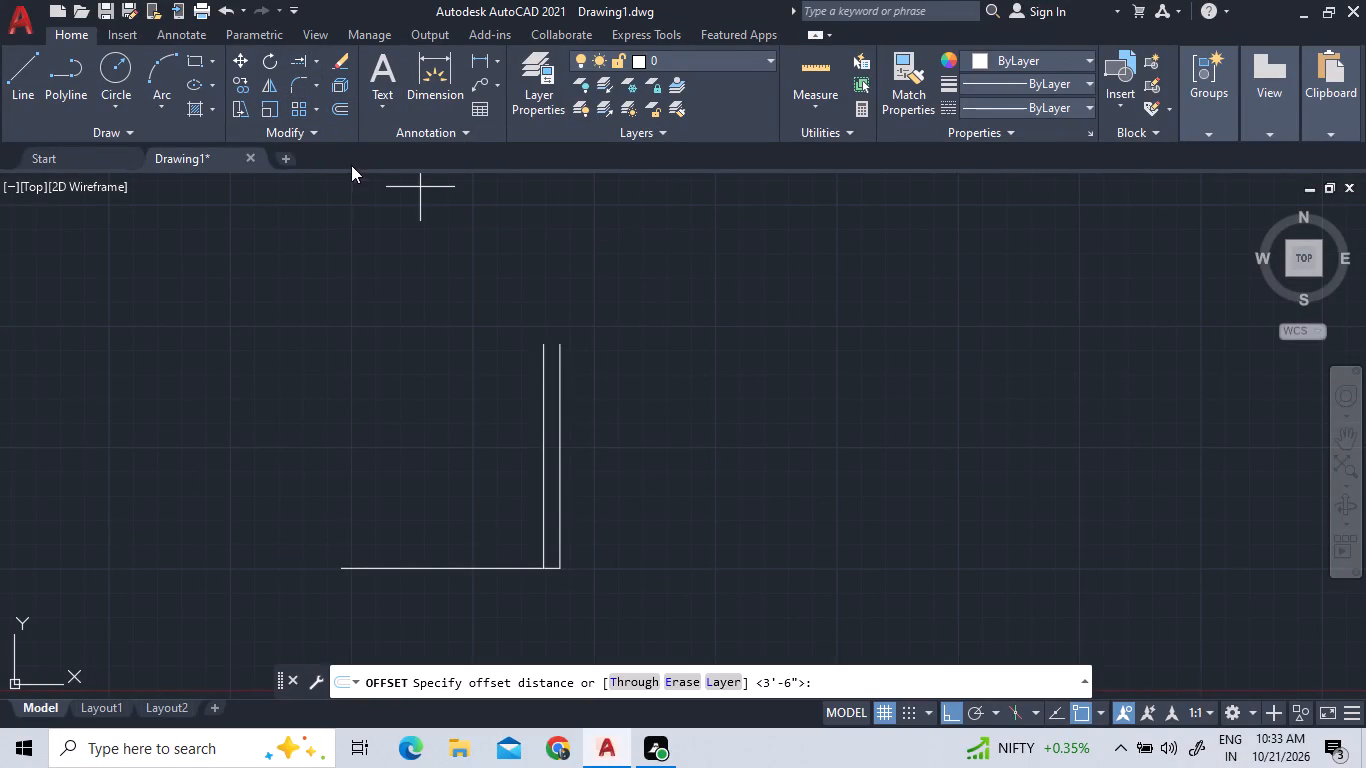
type("20'")
key("Return")
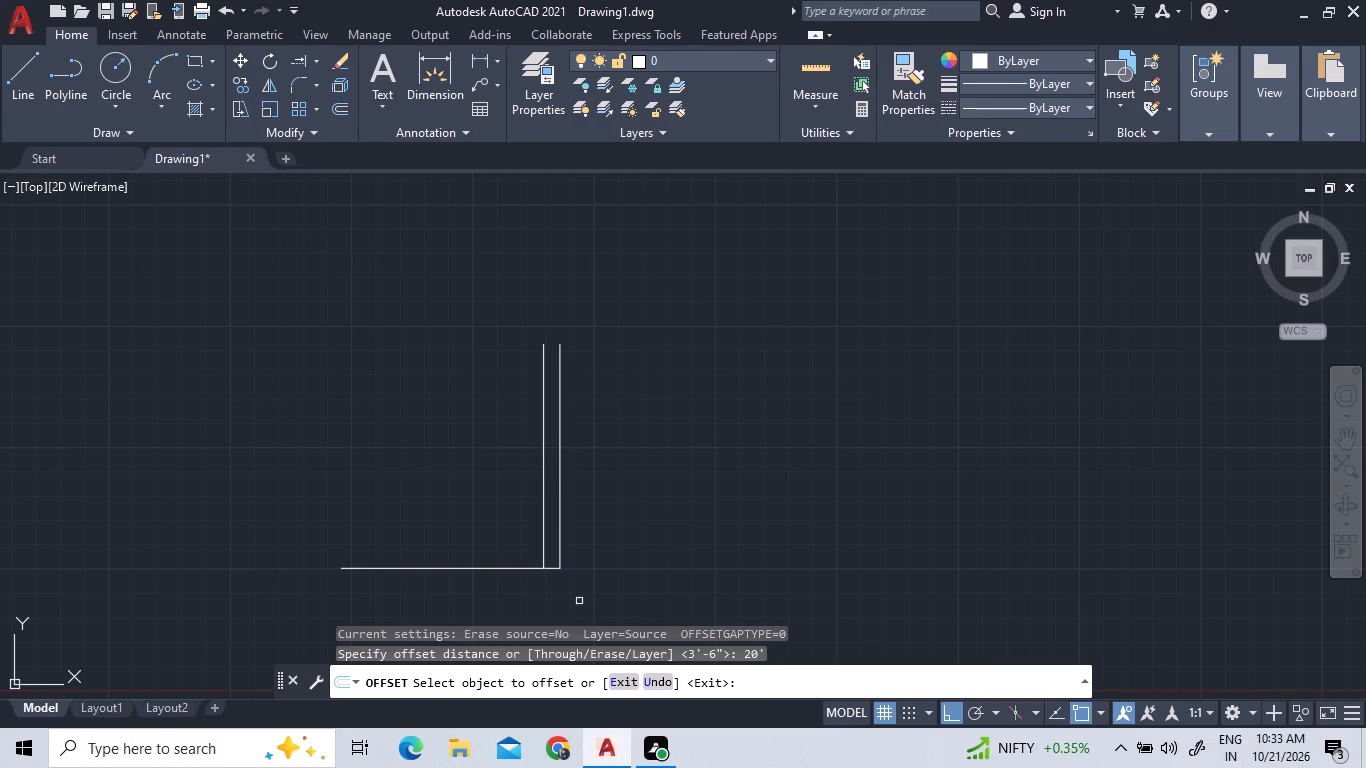
left_click(545, 540)
left_click(429, 541)
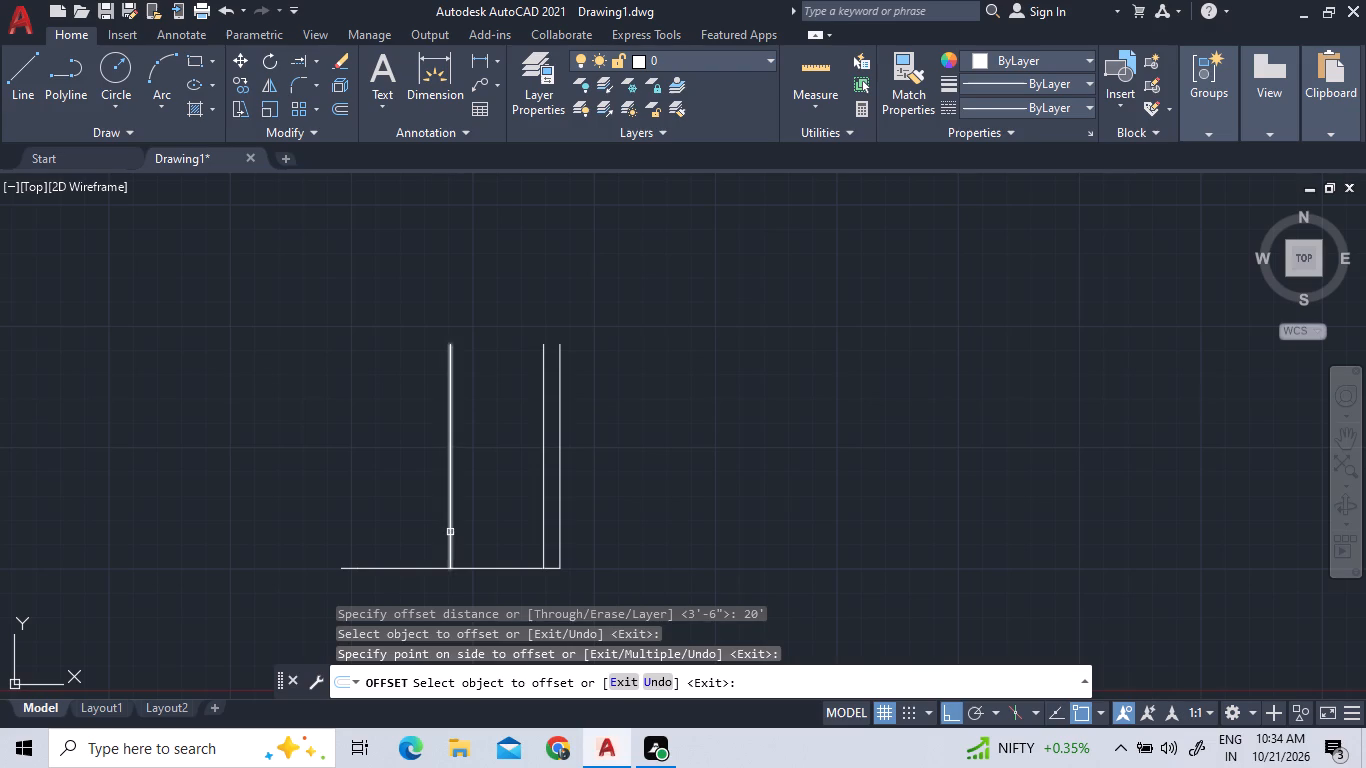
left_click(450, 532)
left_click(392, 533)
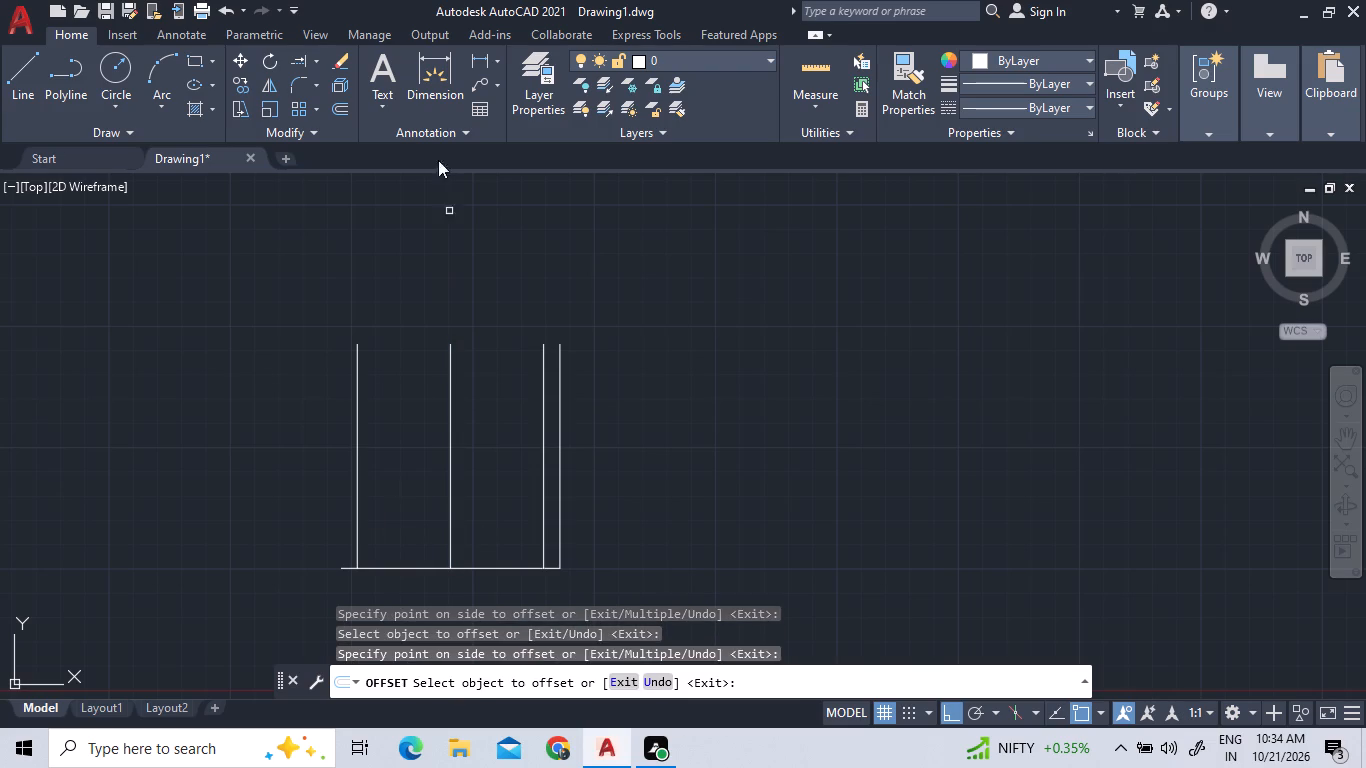
Offset the farthest new vertical line 3'6" outward to the free end of the base, and end the command.
double_click(338, 108)
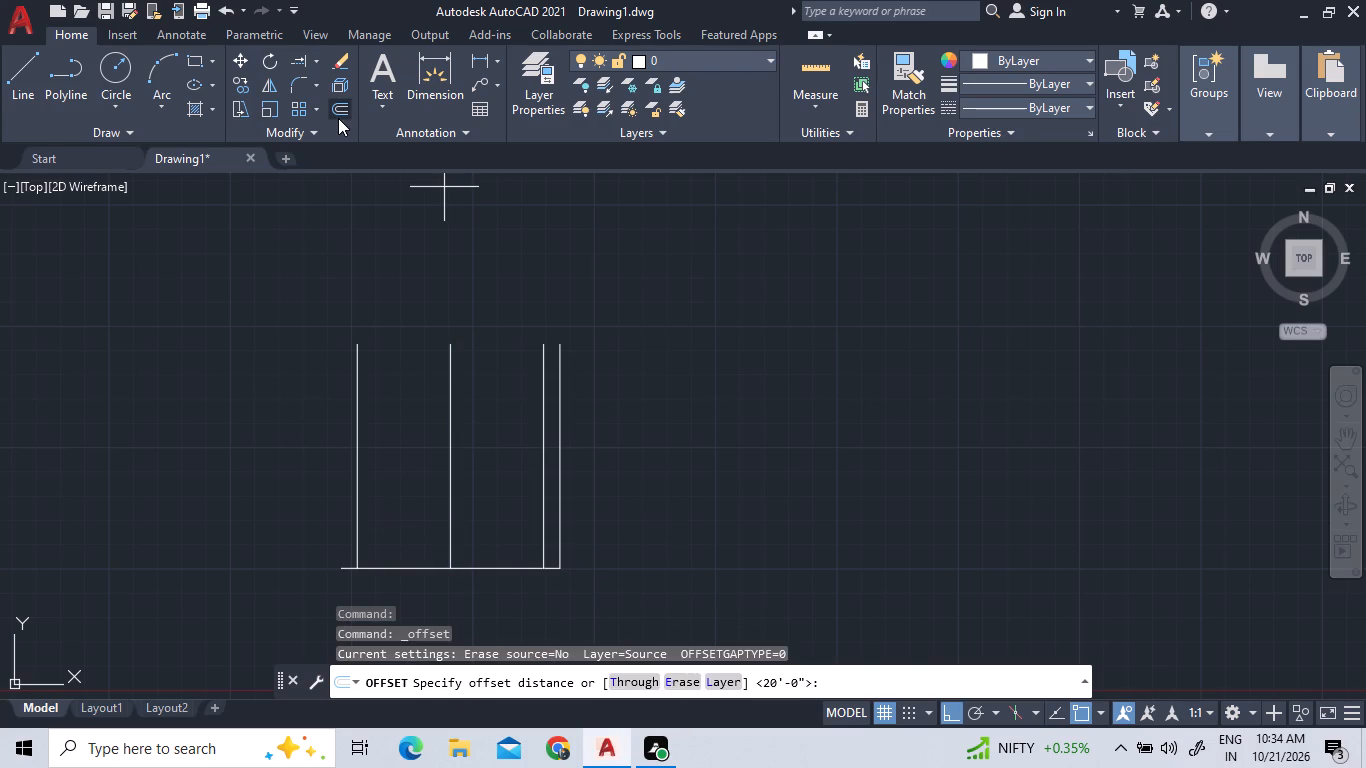
type("3'6\"")
key("Return")
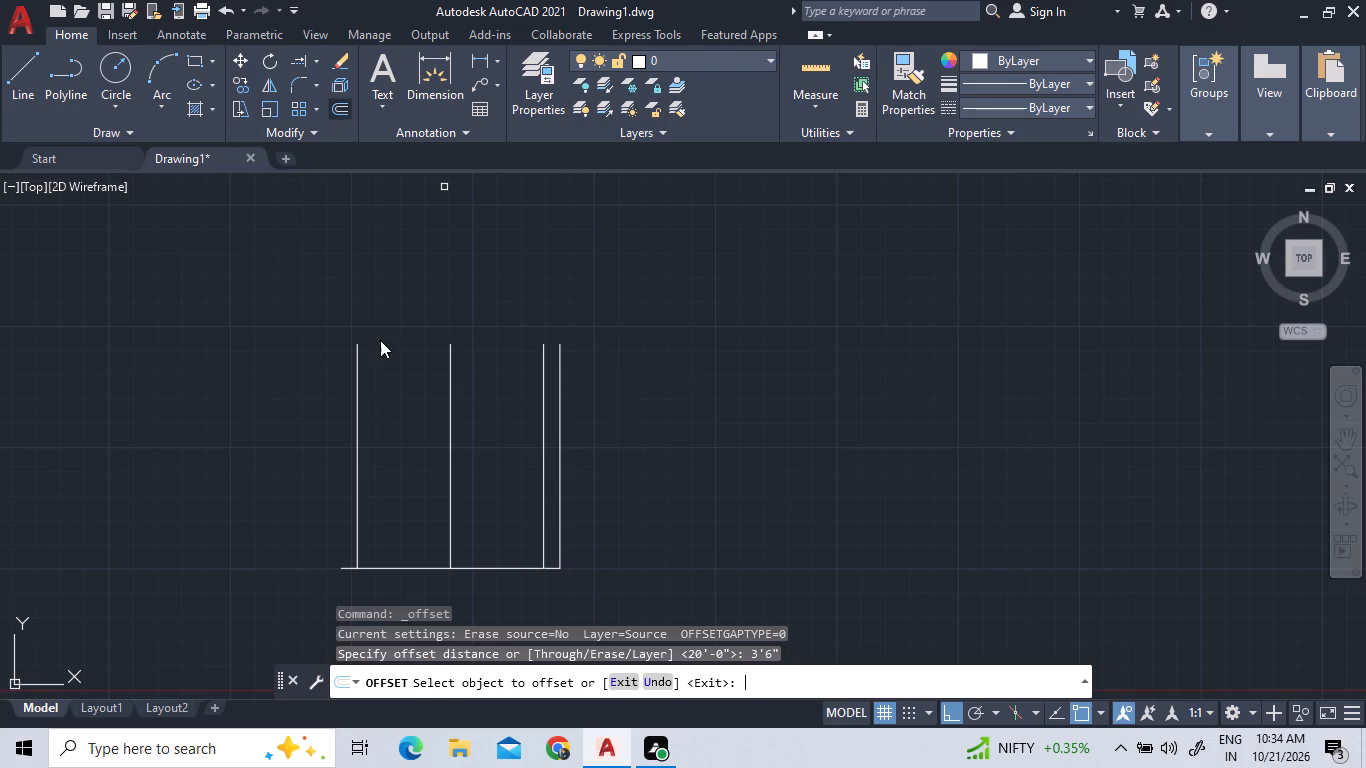
left_click(391, 568)
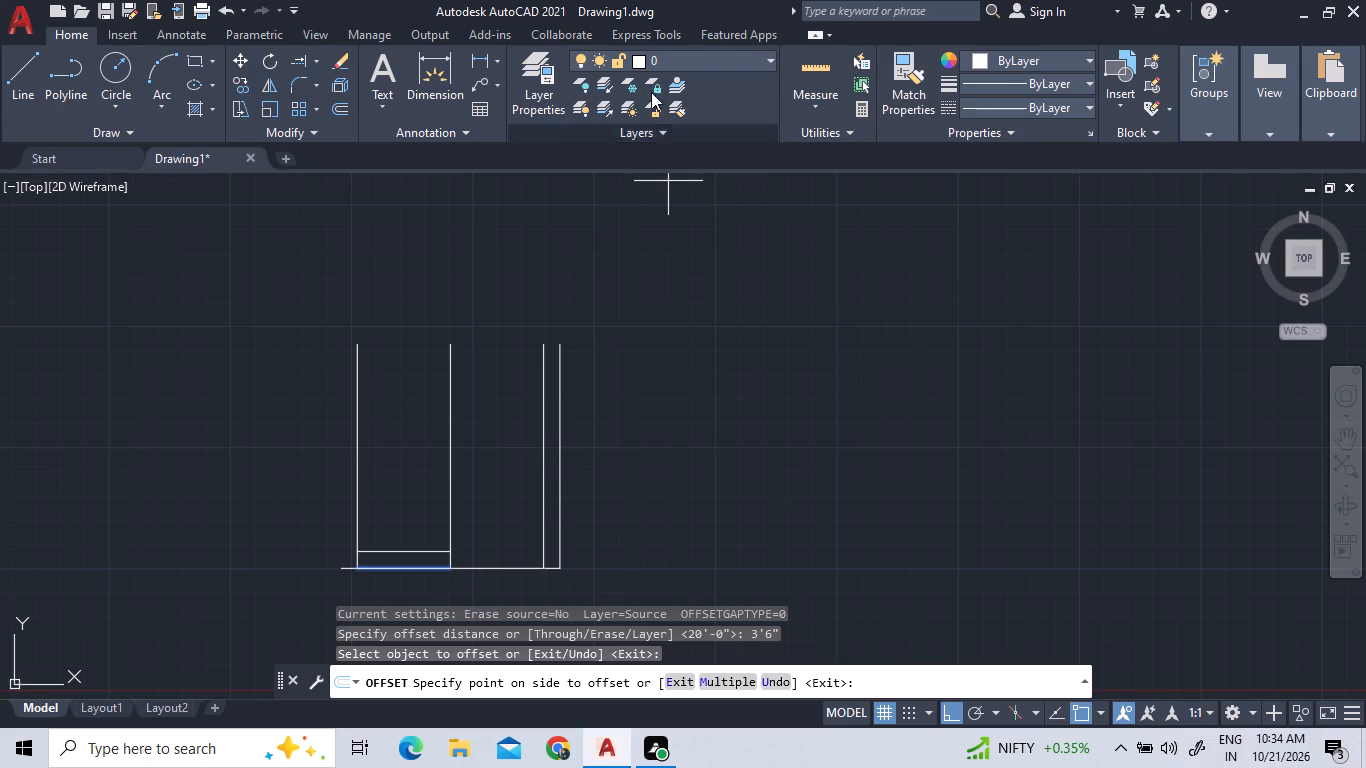
left_click(348, 105)
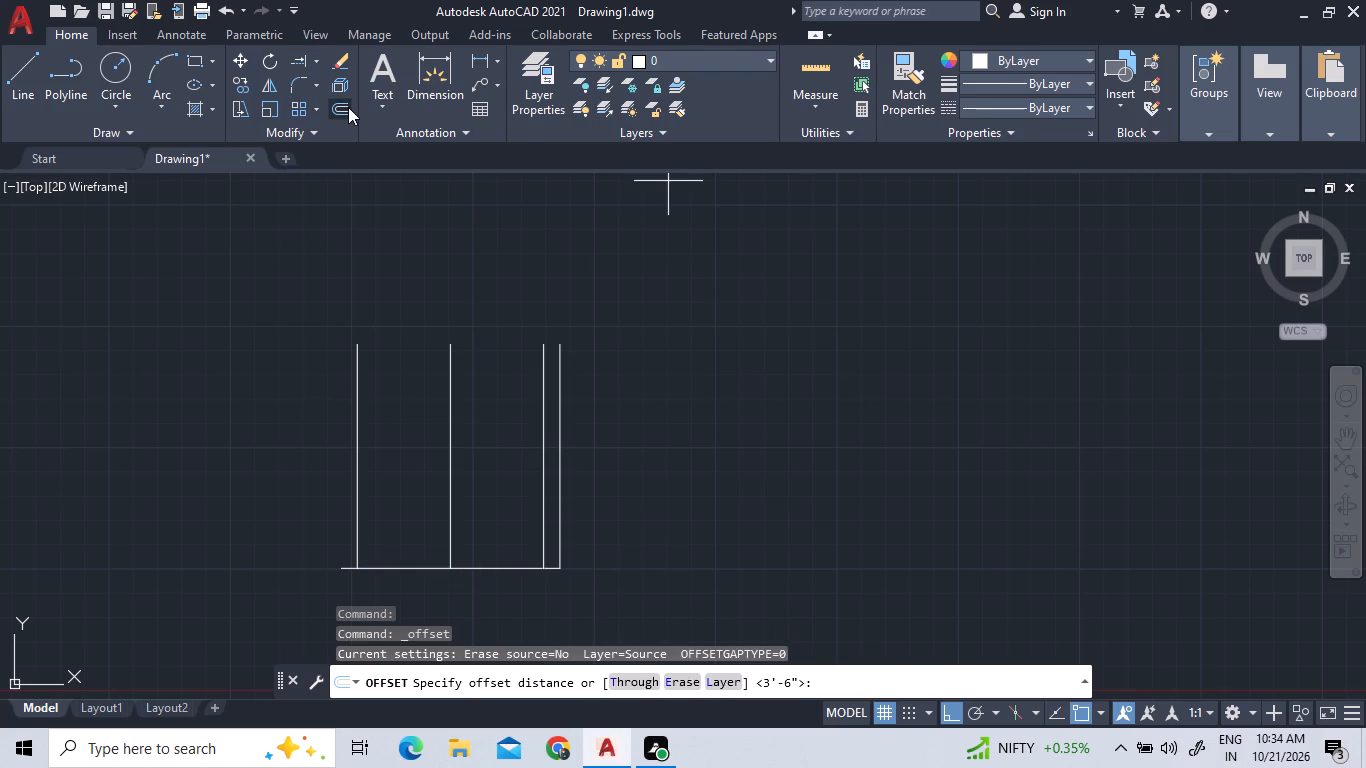
key("Return")
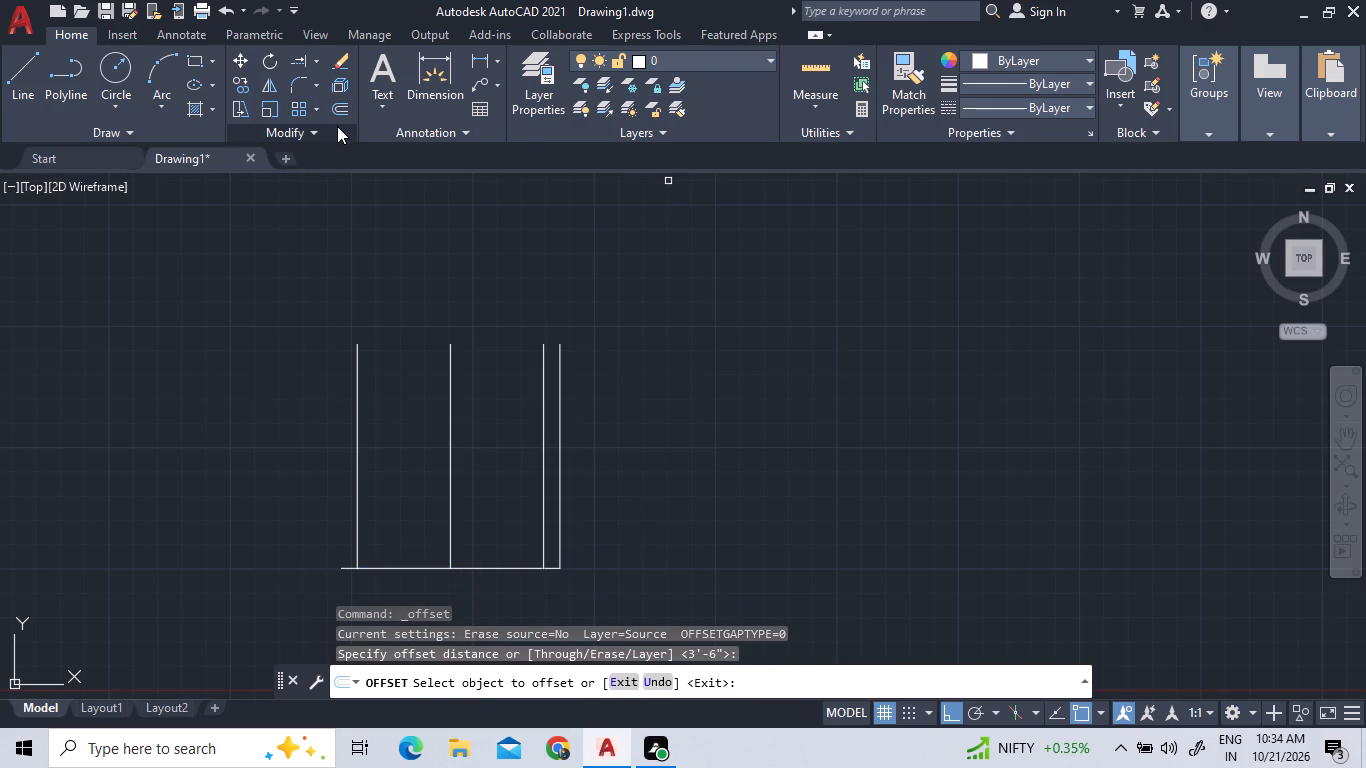
left_click(356, 467)
left_click(333, 473)
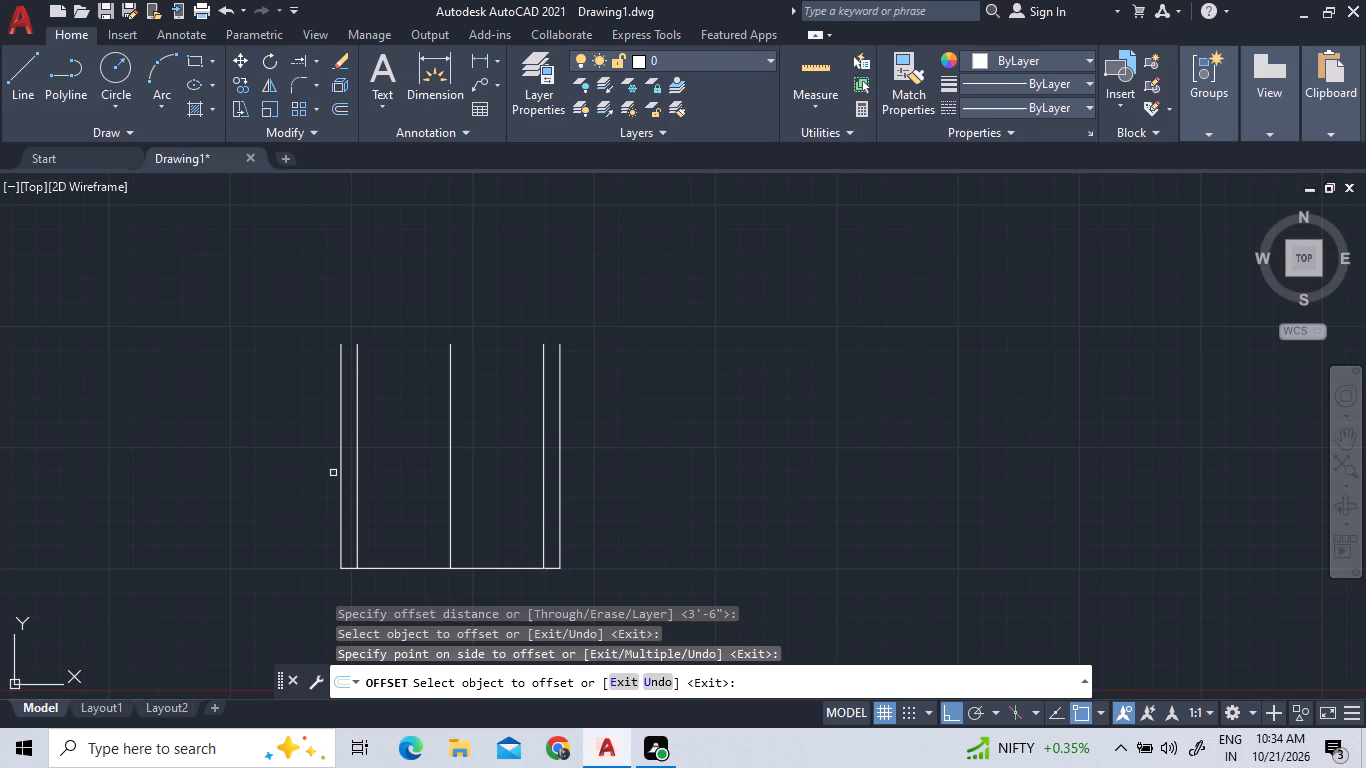
right_click(404, 508)
left_click(438, 297)
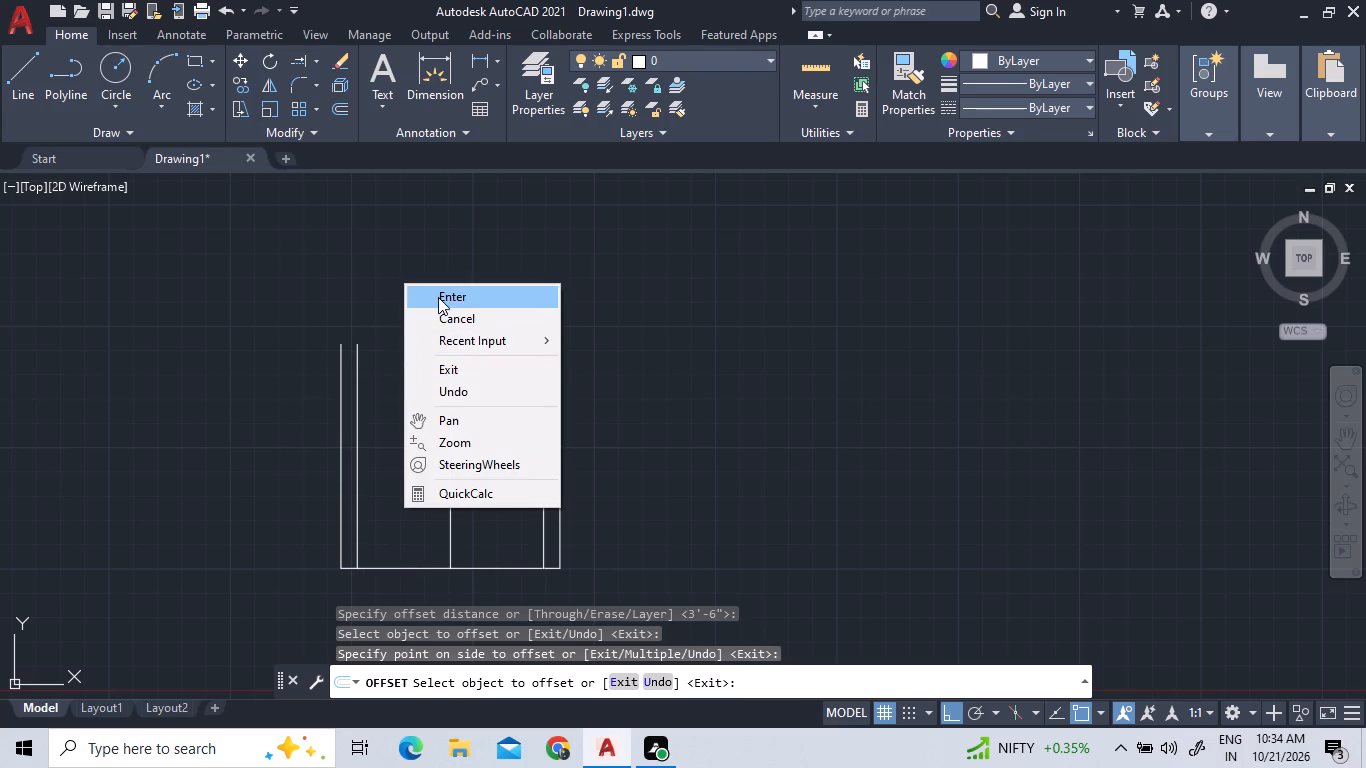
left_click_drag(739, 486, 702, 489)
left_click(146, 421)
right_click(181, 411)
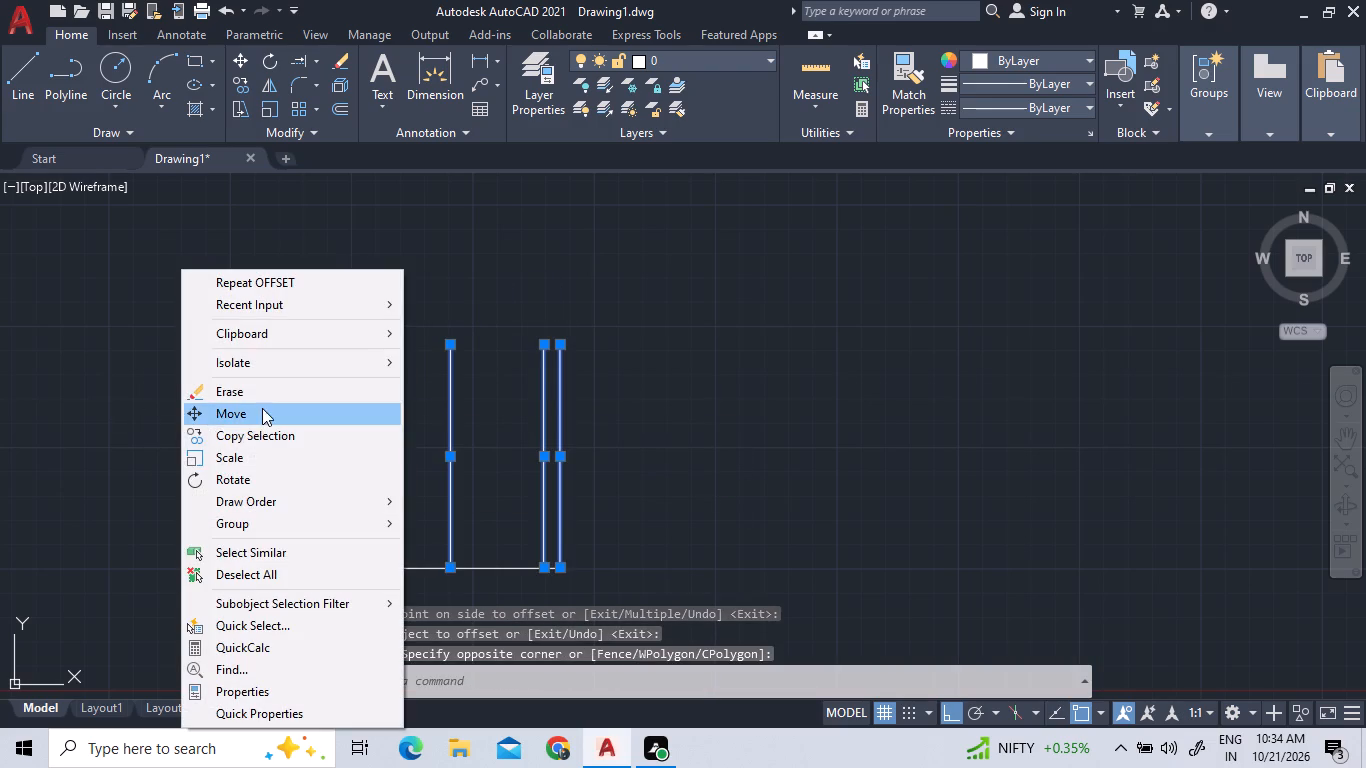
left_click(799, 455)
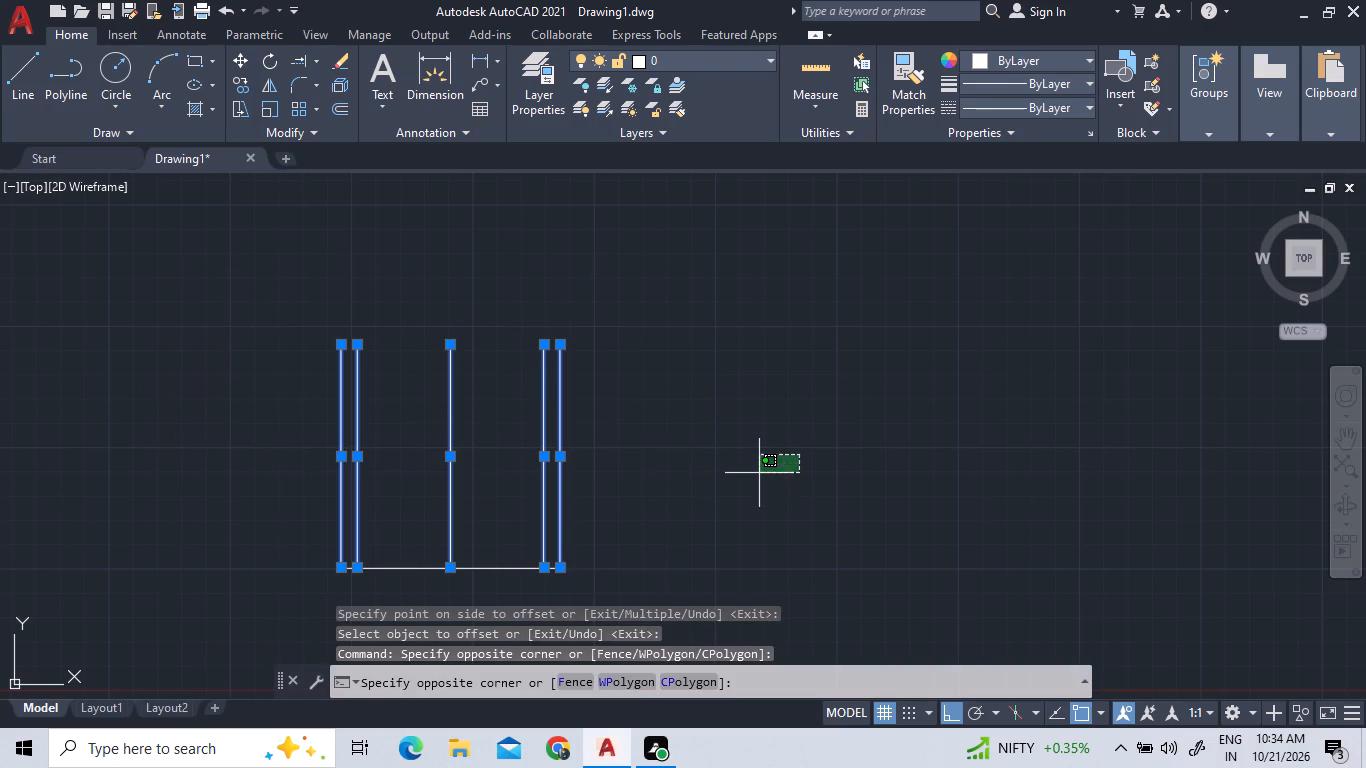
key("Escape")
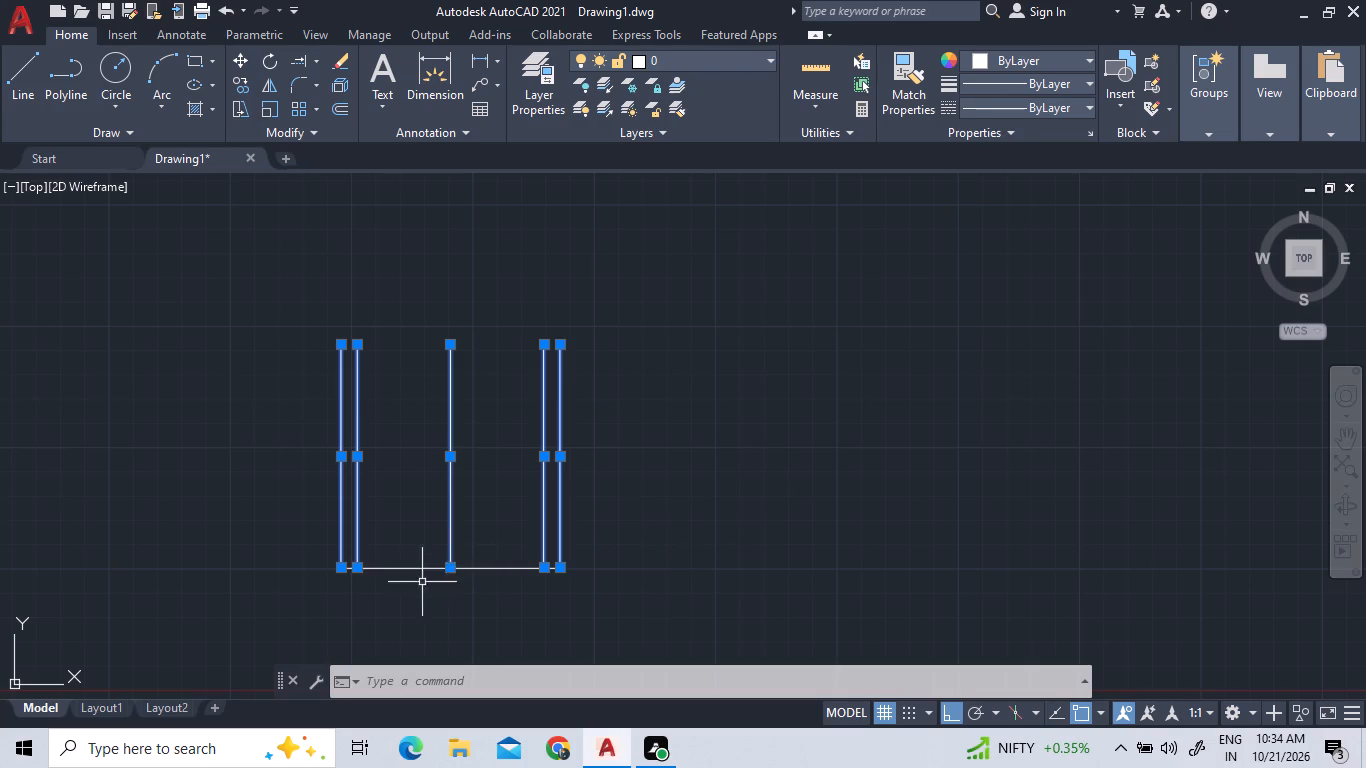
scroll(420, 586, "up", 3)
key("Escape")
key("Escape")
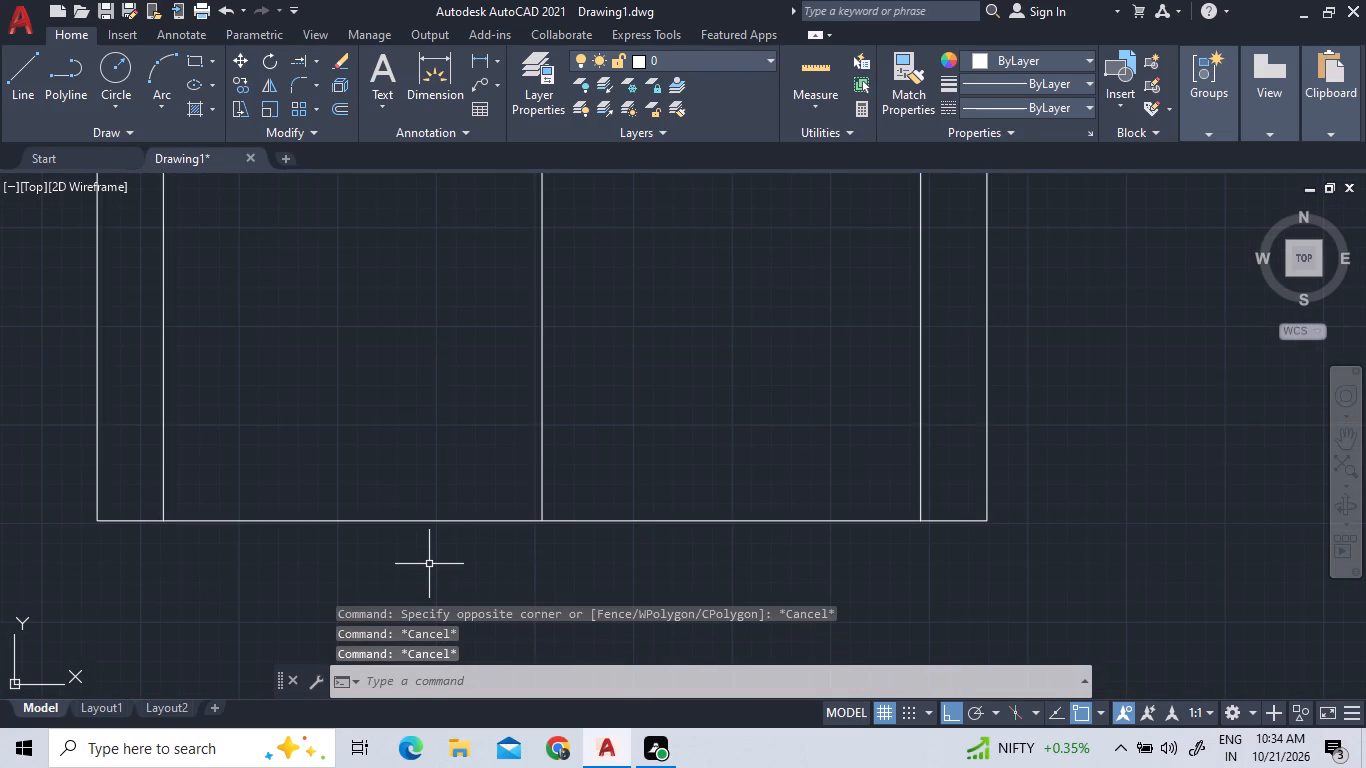
Join the four horizontal segments of the outline's base into one line.
left_click(123, 523)
left_click(237, 521)
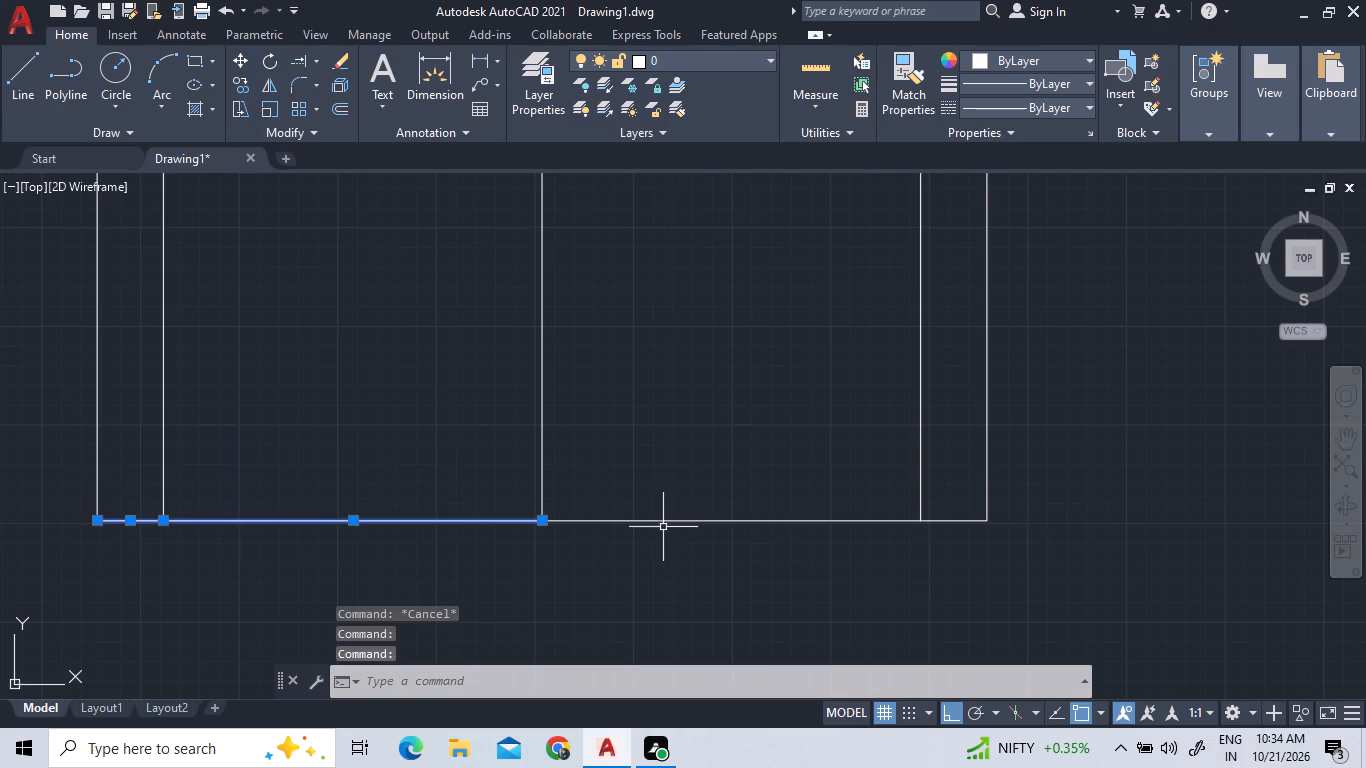
left_click(664, 518)
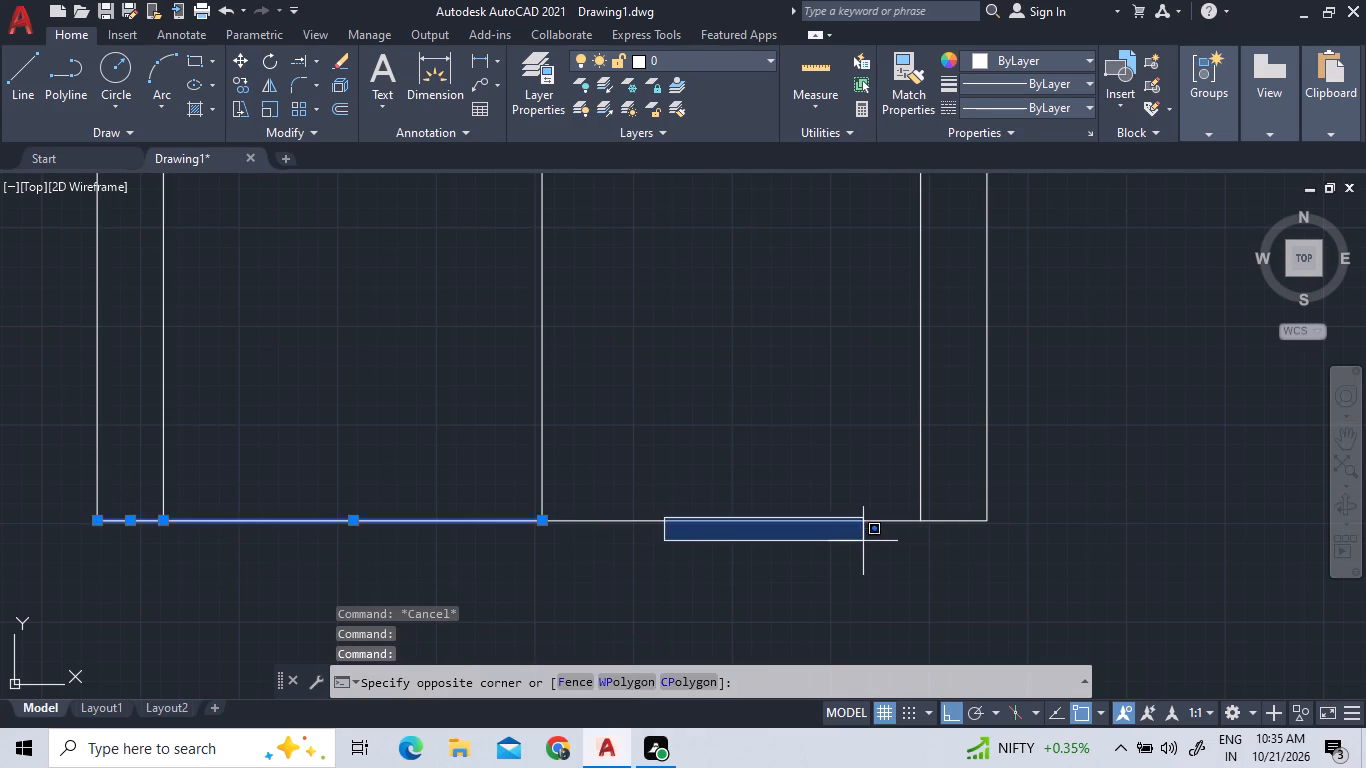
double_click(772, 540)
left_click(697, 466)
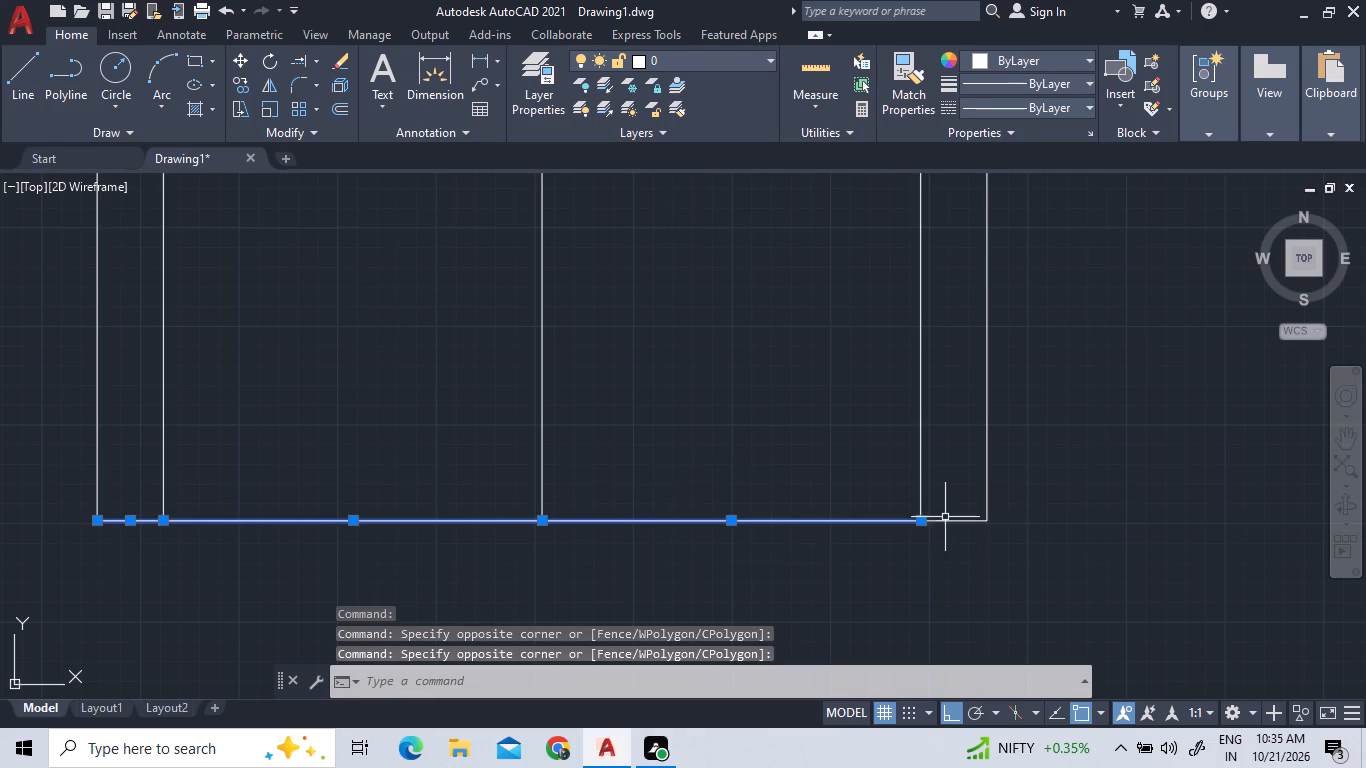
left_click(953, 520)
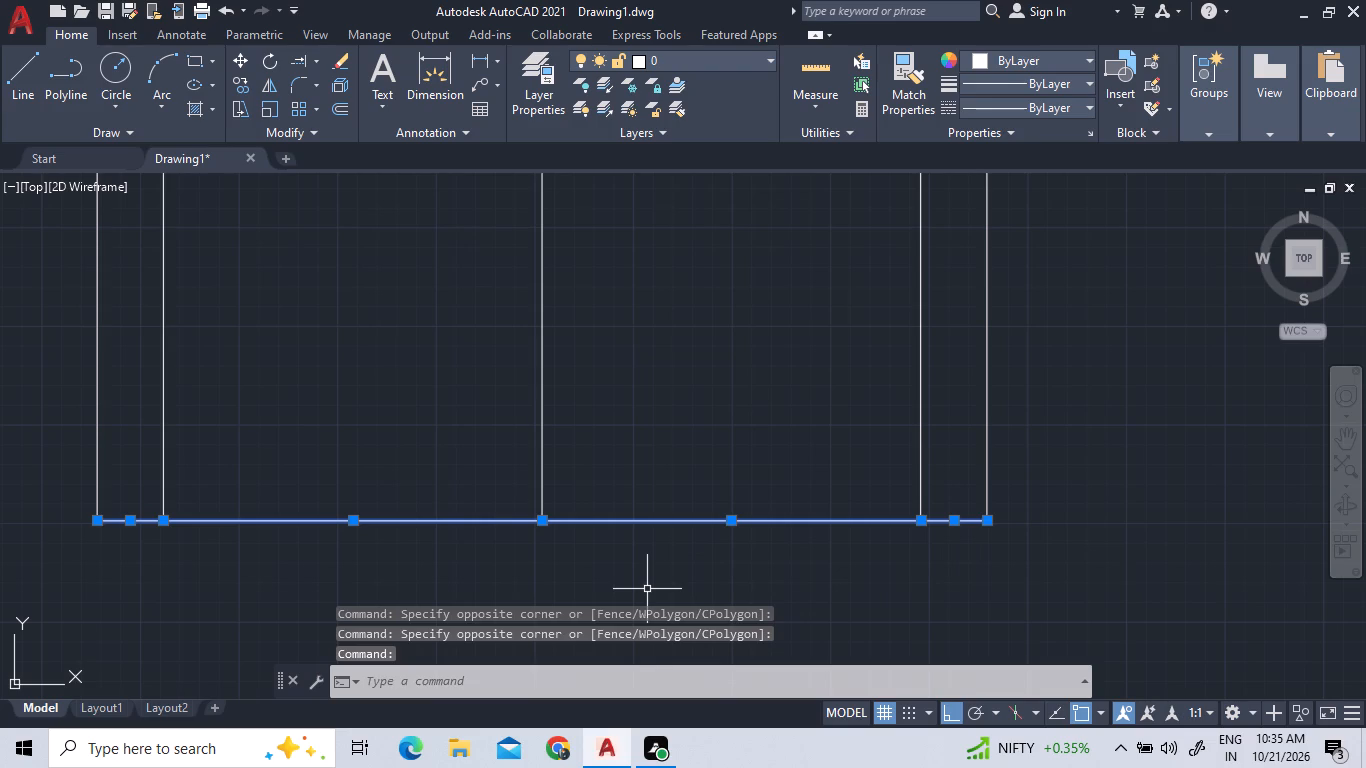
key("l")
key("BackSpace")
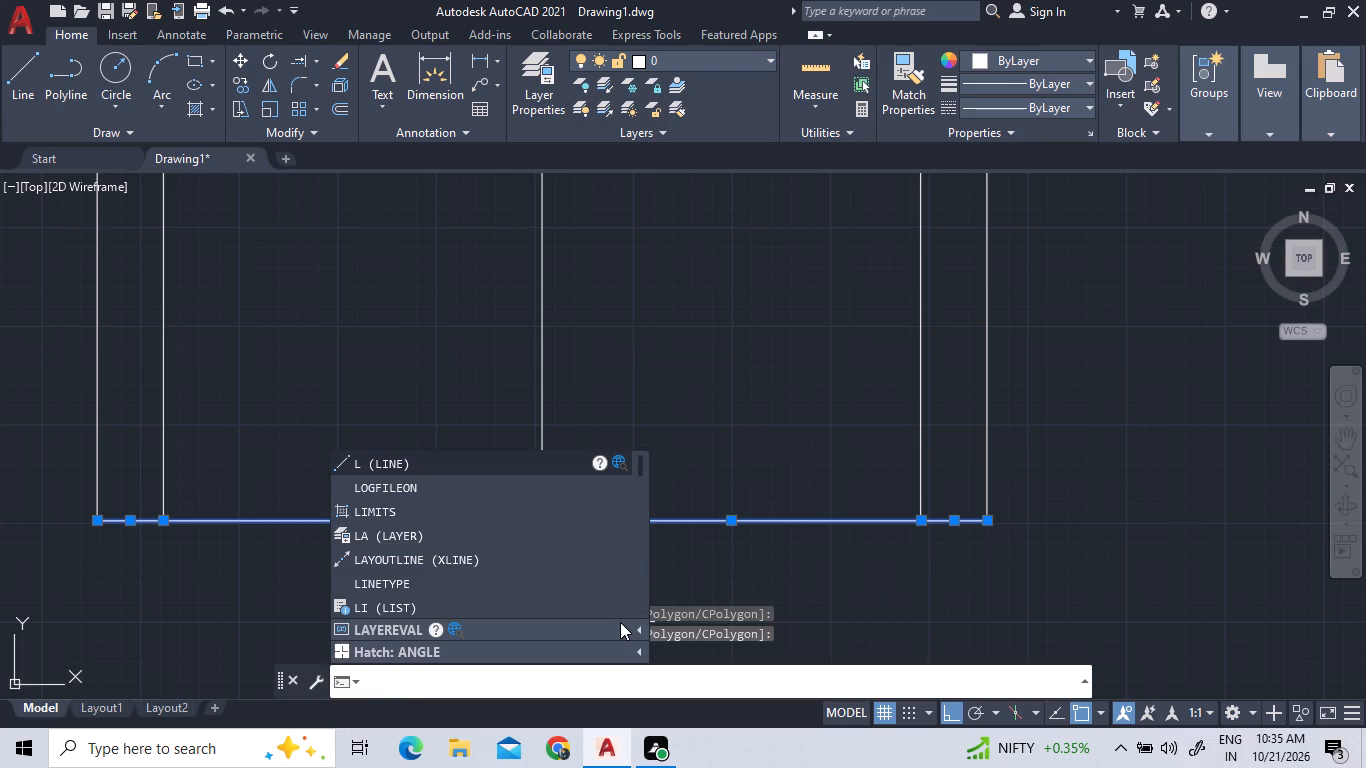
type("j")
key("space")
Offset the joined base line 48' upward to close the open ends of the vertical lines, and end the command.
left_click(447, 524)
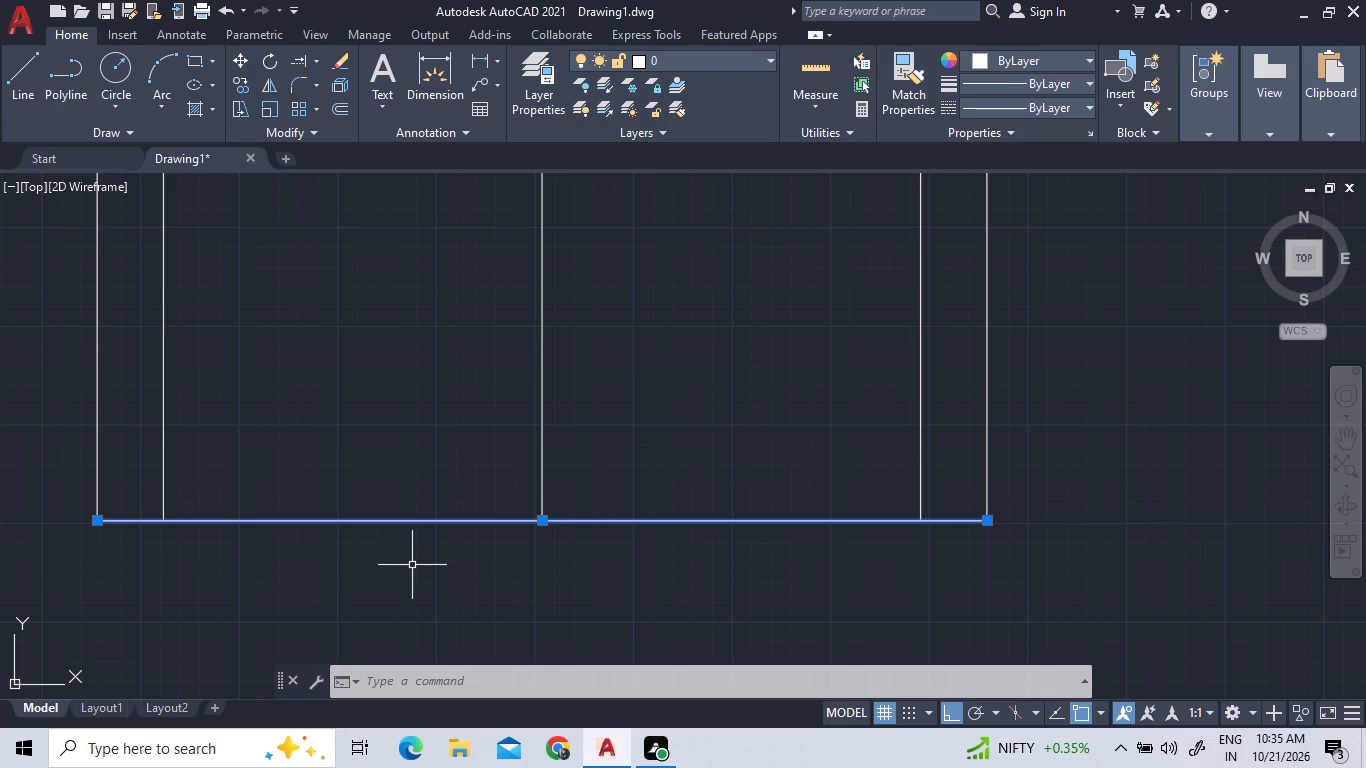
scroll(412, 565, "down", 3)
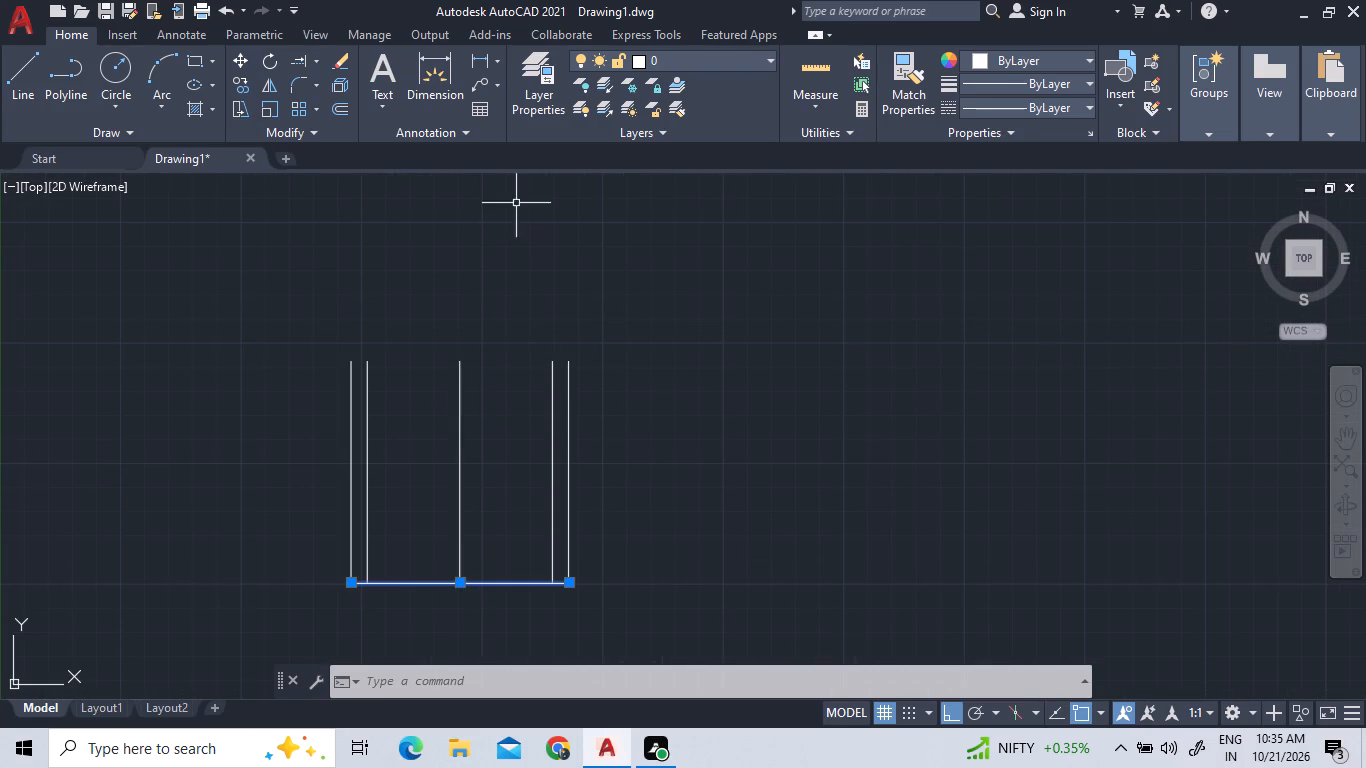
scroll(513, 294, "up", 2)
scroll(512, 296, "down", 1)
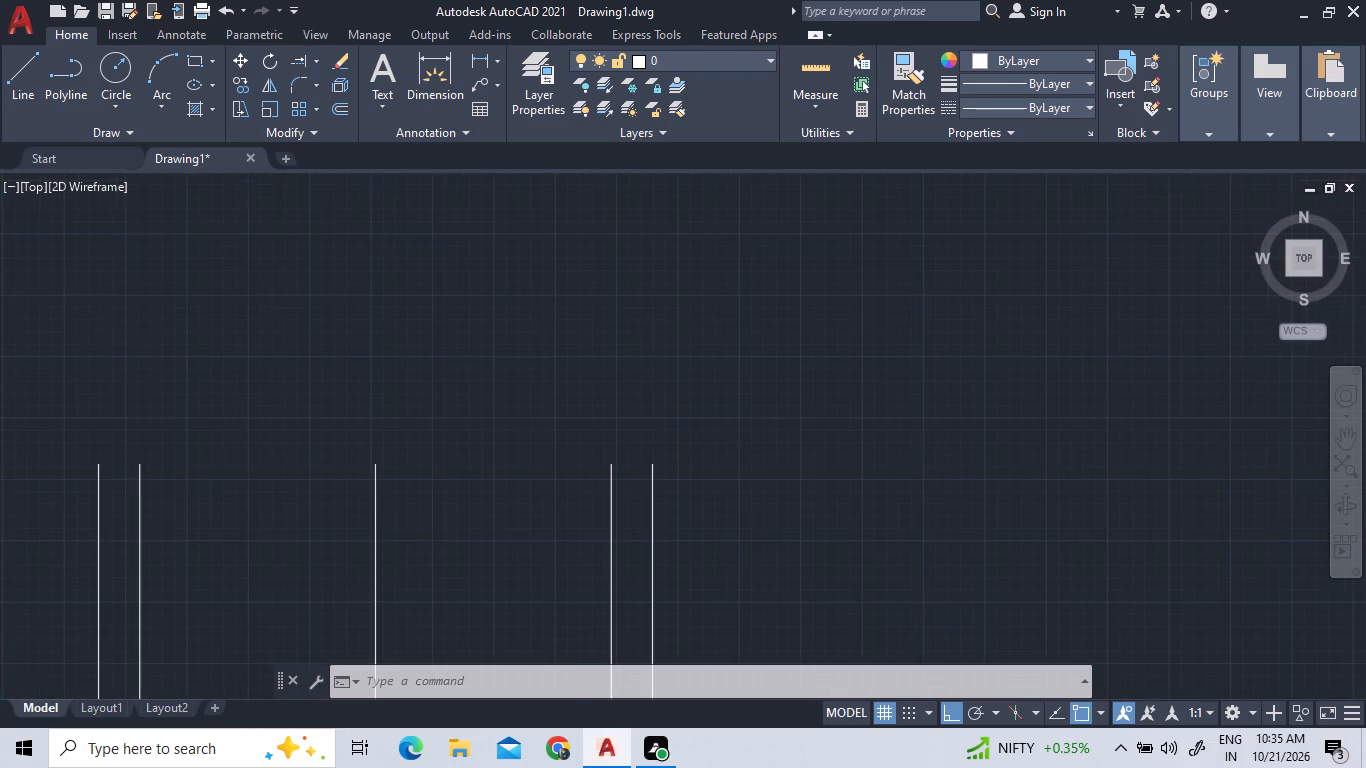
scroll(508, 382, "down", 1)
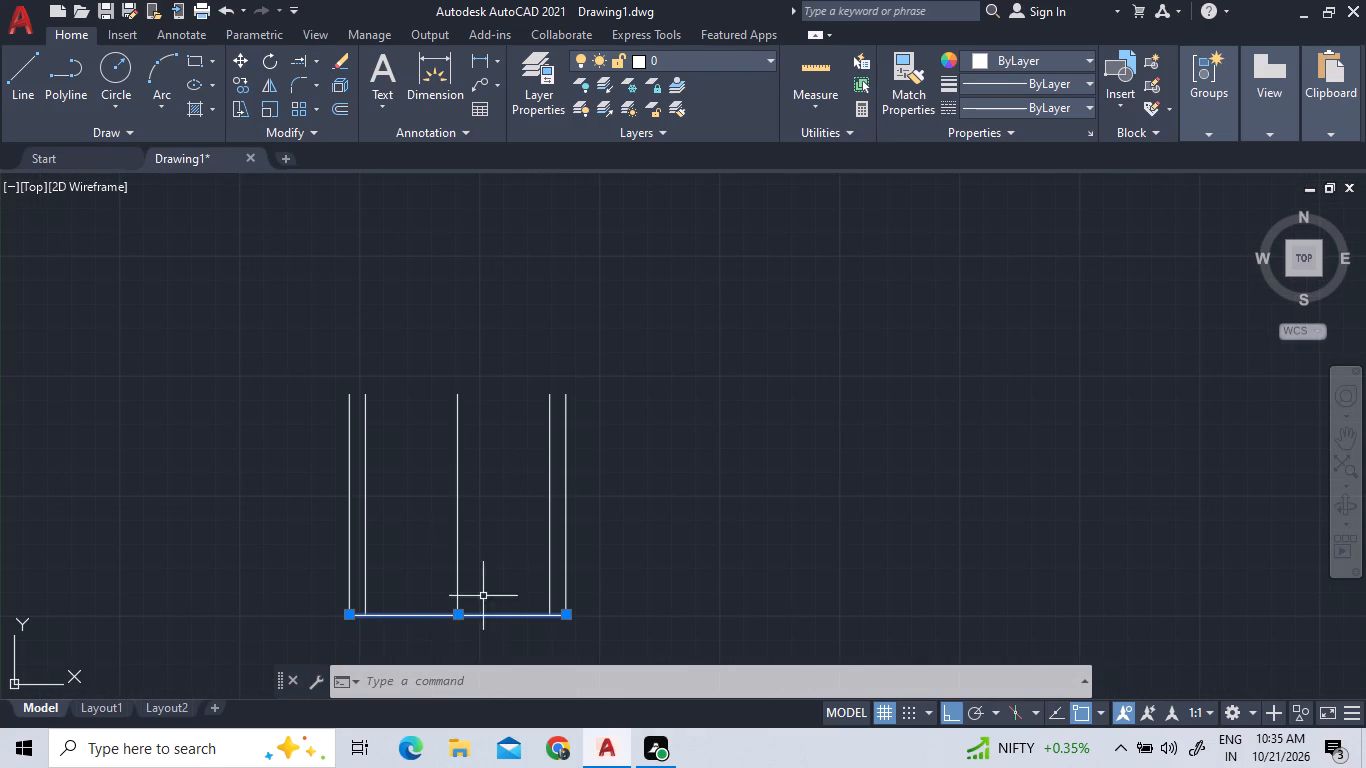
left_click(349, 114)
key("4")
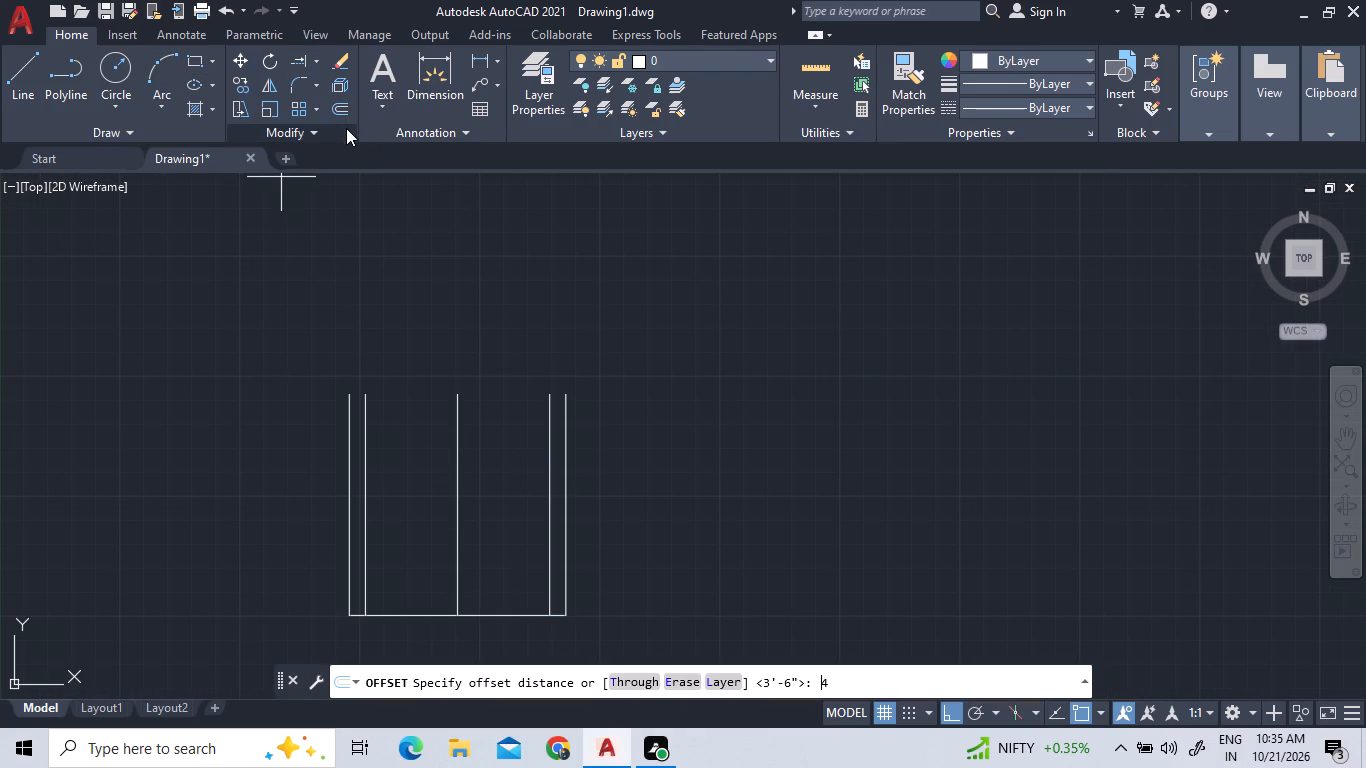
type("8'")
key("Return")
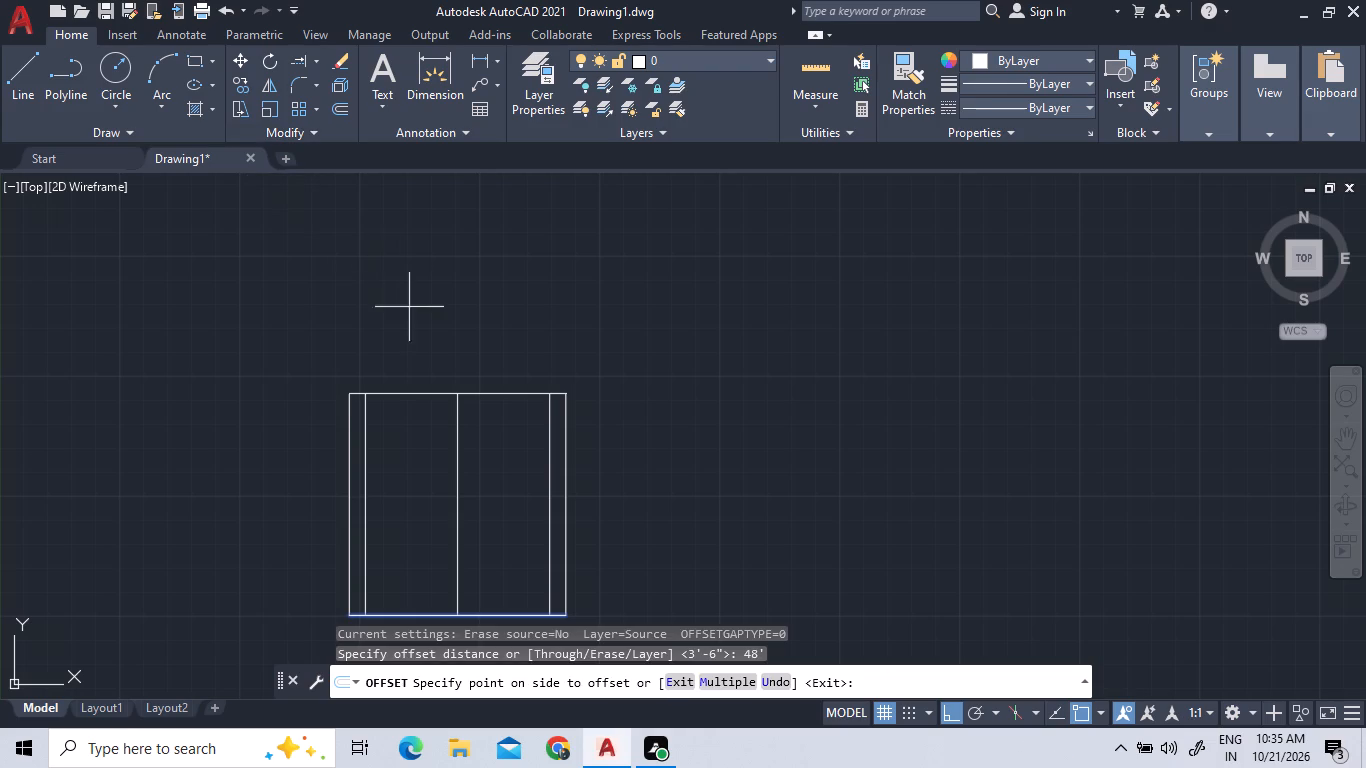
left_click(461, 382)
right_click(467, 374)
left_click(483, 385)
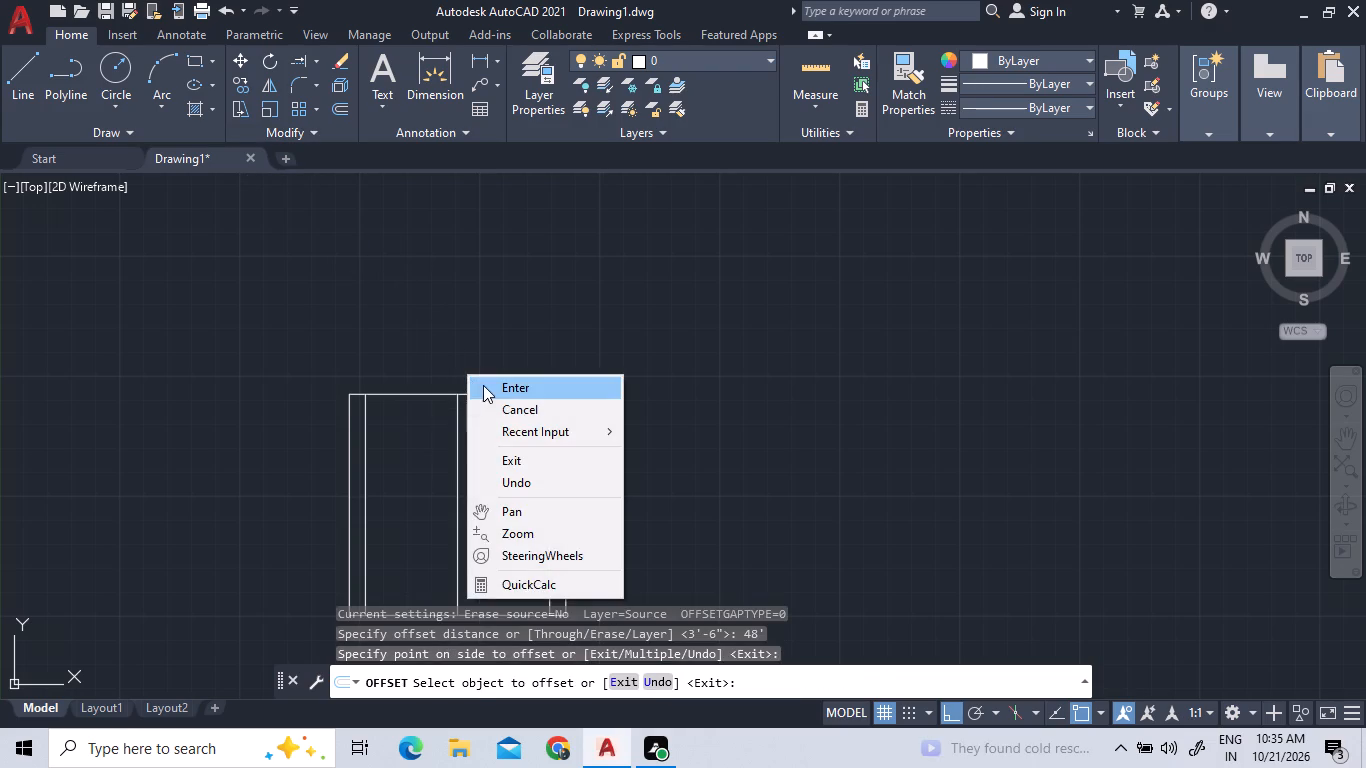
Offset the outline's upper and lower horizontal lines 4' toward the inside.
scroll(457, 435, "down", 2)
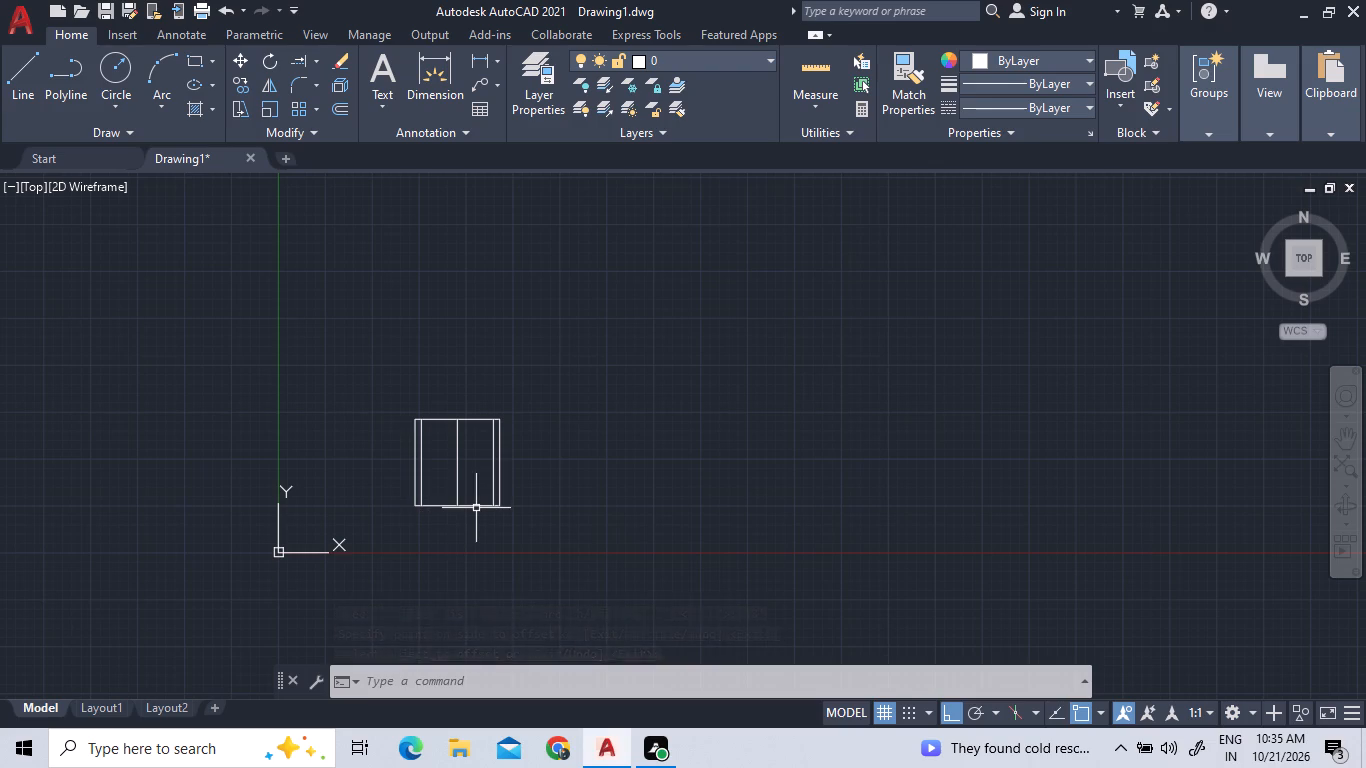
scroll(476, 508, "up", 2)
left_click(329, 105)
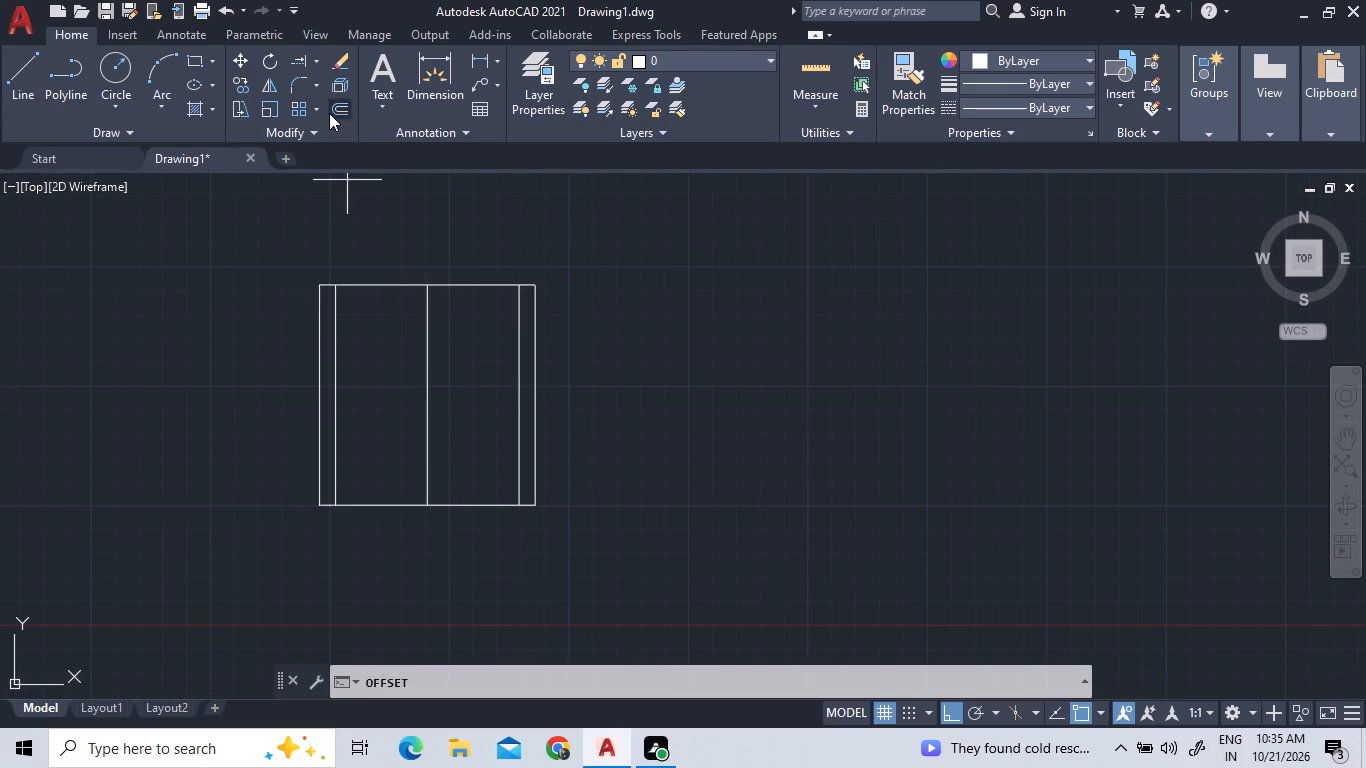
type("4'")
key("Return")
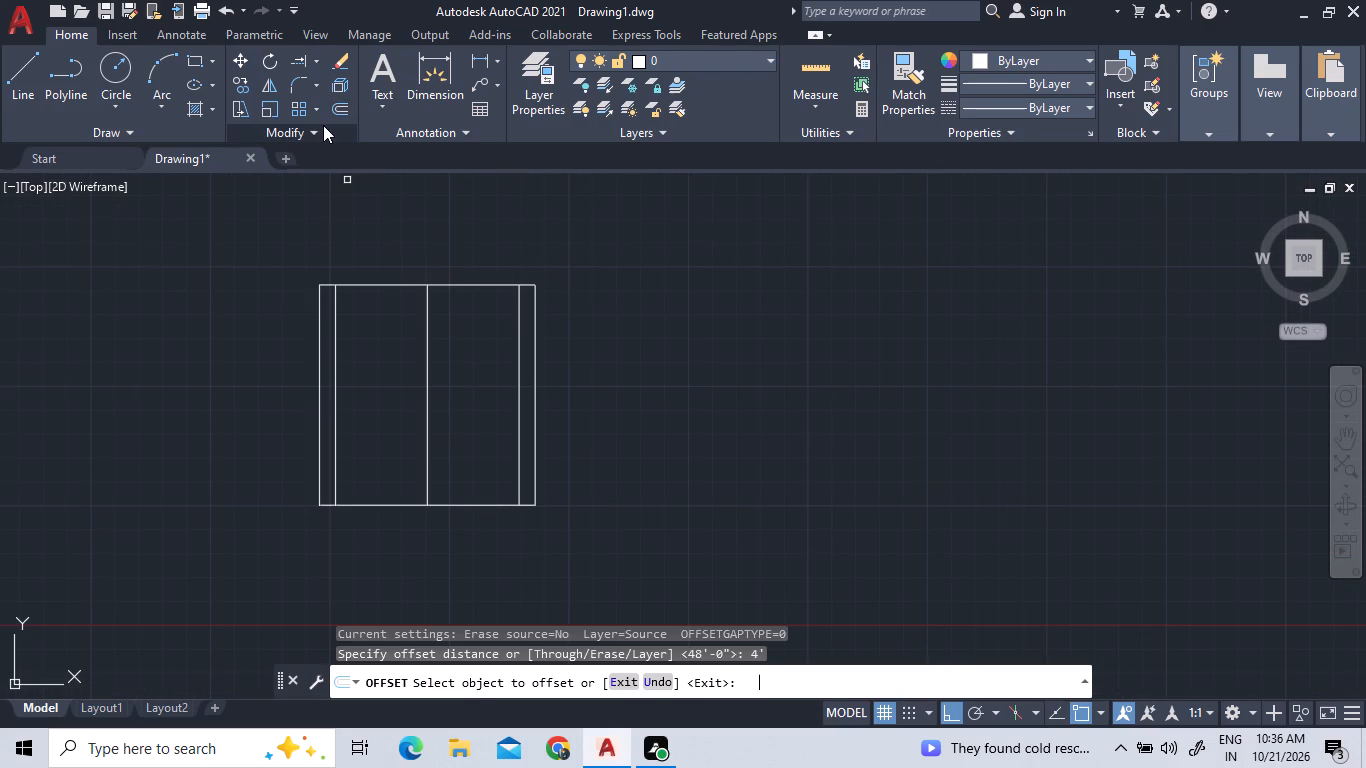
left_click(395, 279)
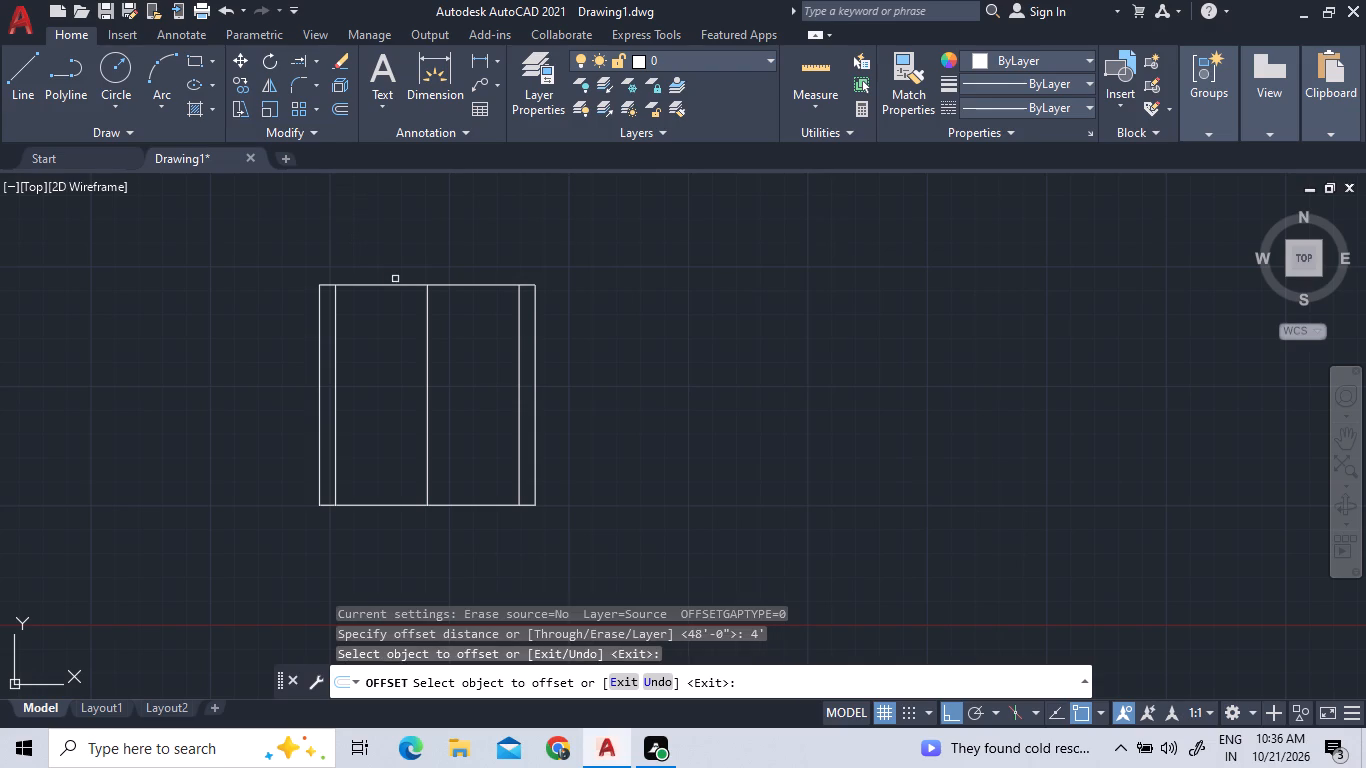
left_click(390, 286)
left_click(377, 324)
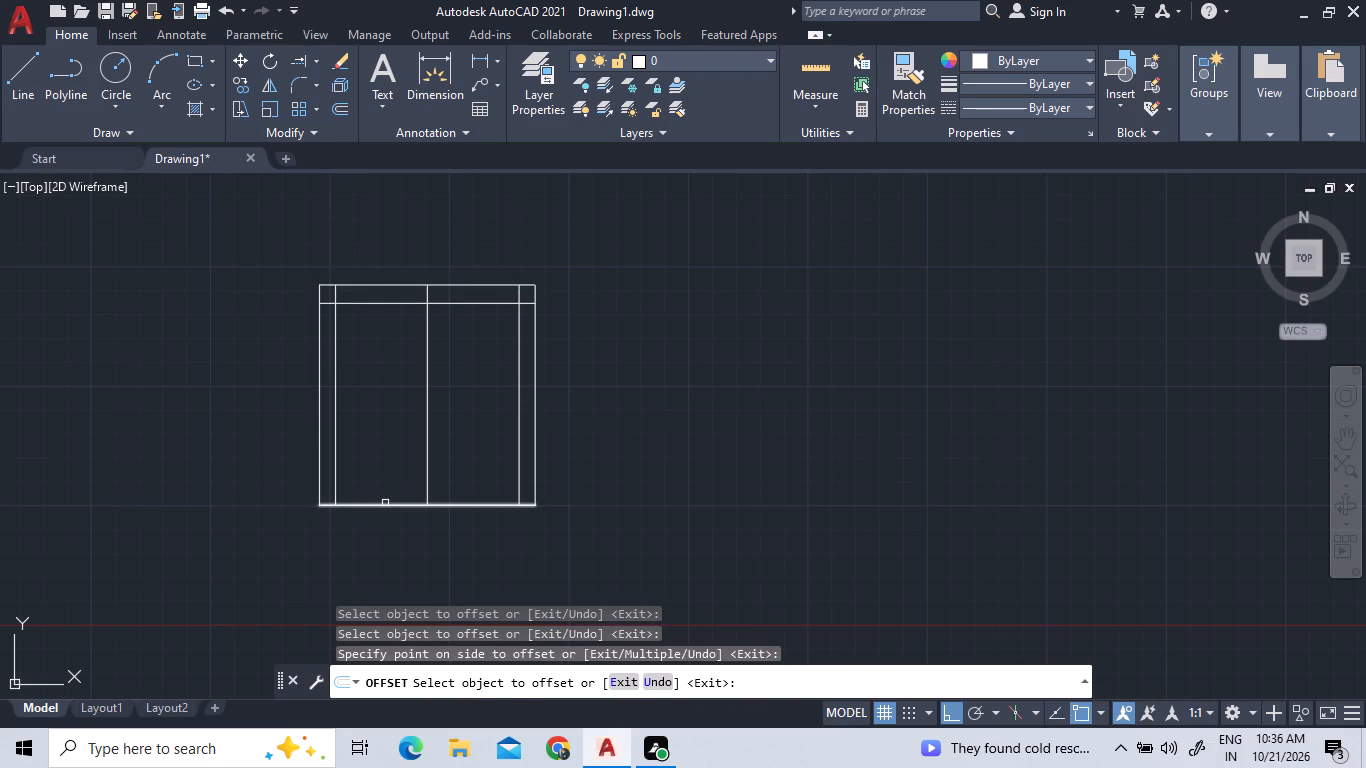
left_click(385, 504)
left_click(380, 434)
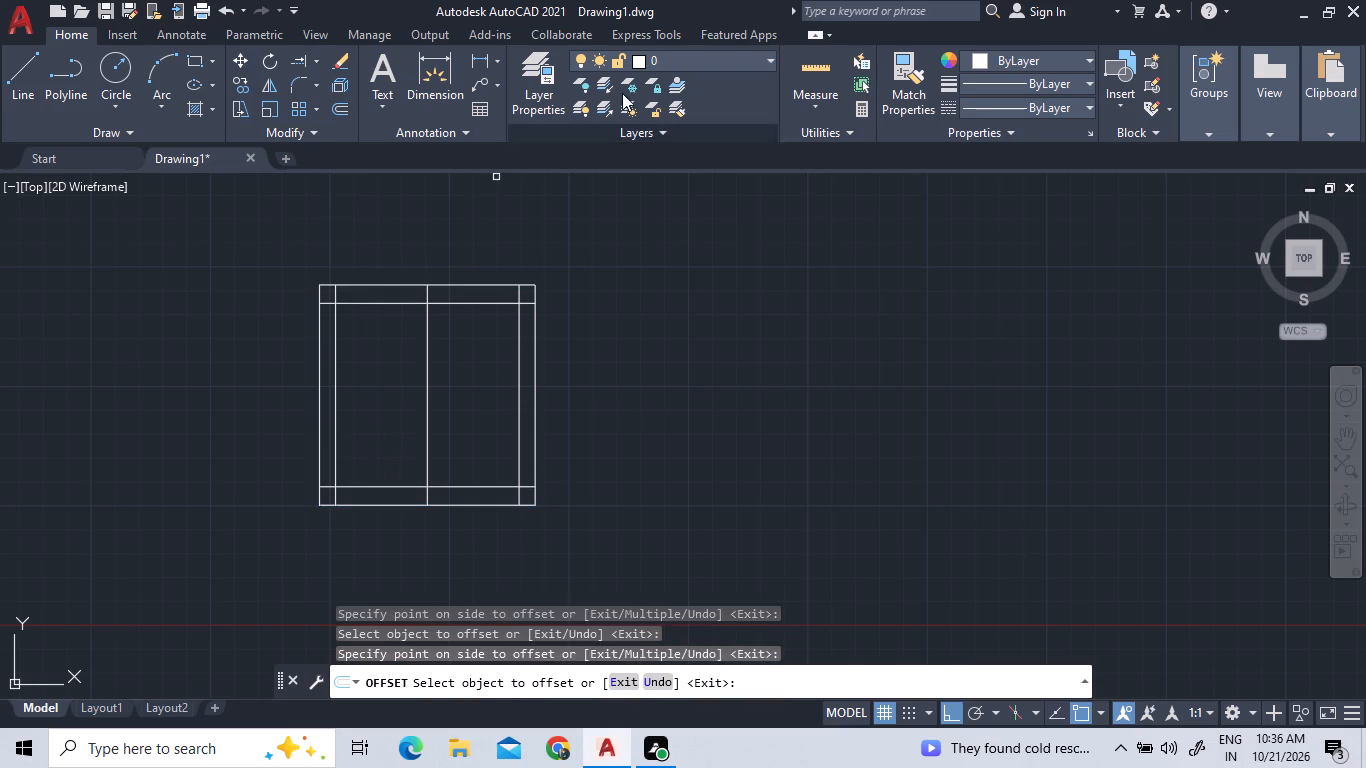
Draw a 10'6" by 10'6" rectangle inward from the upper-left intersection of the inner grid lines.
left_click(825, 62)
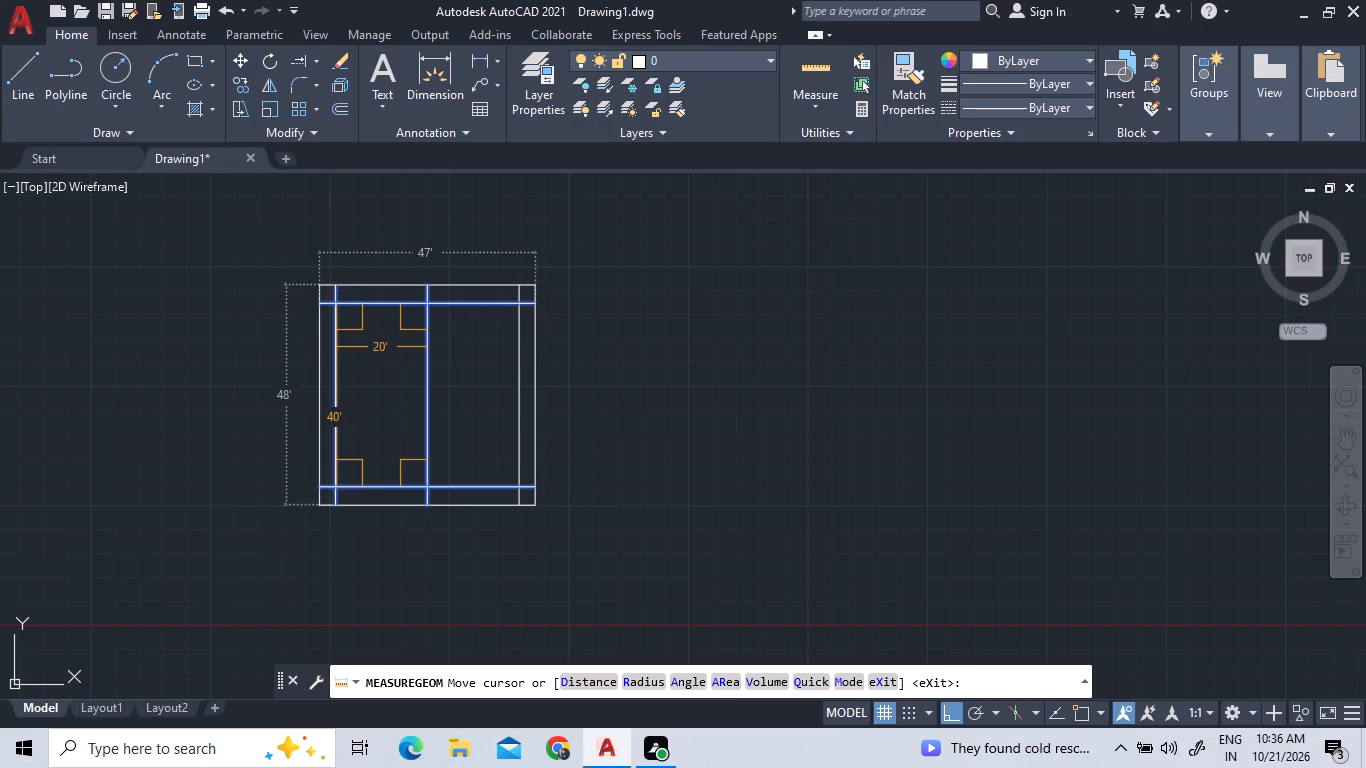
left_click(196, 66)
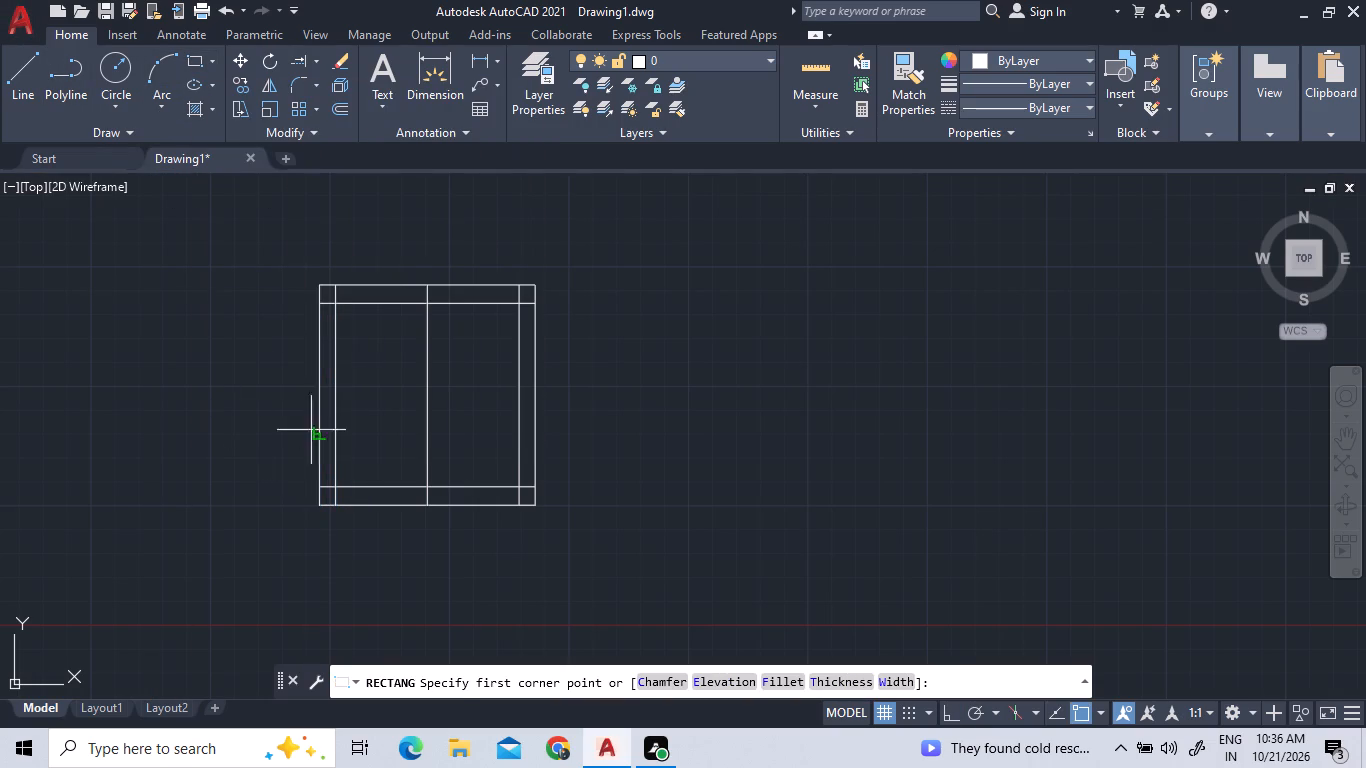
scroll(372, 334, "up", 3)
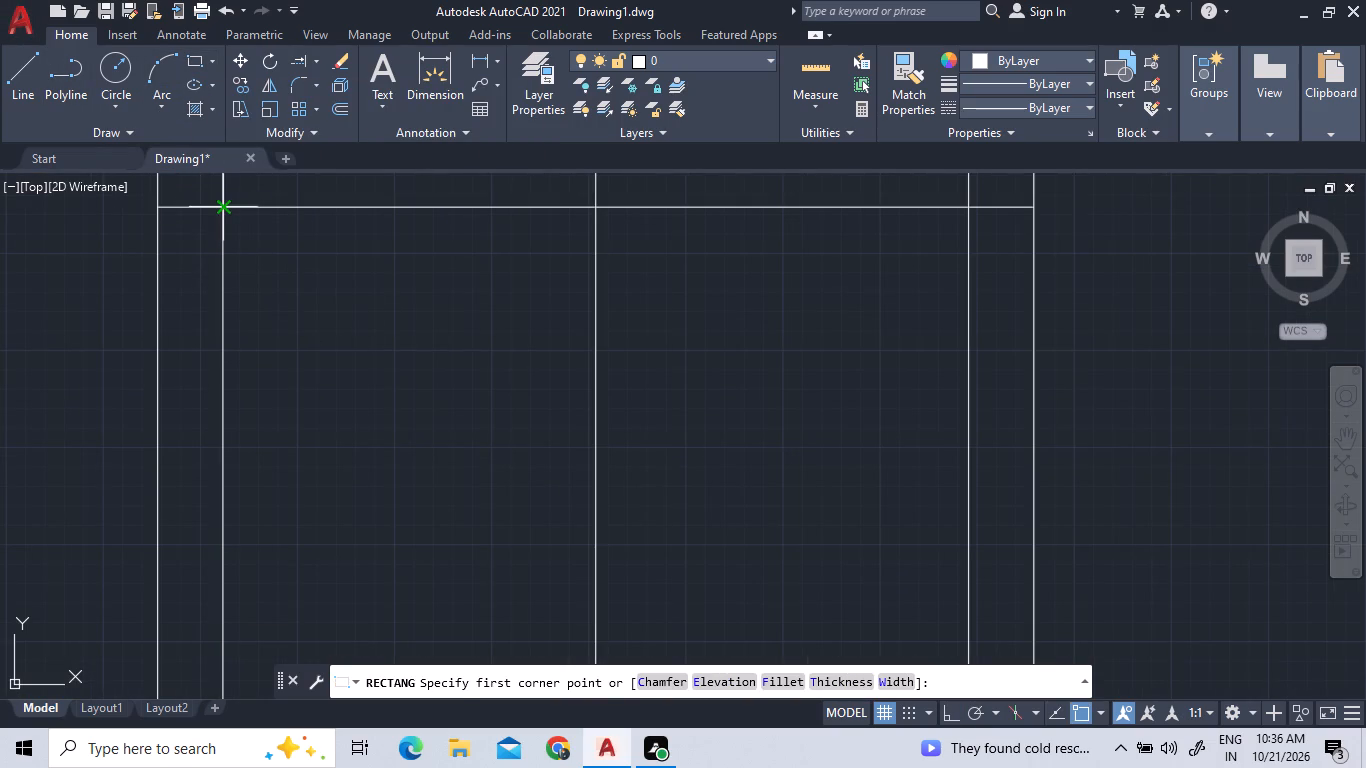
left_click_drag(218, 207, 233, 265)
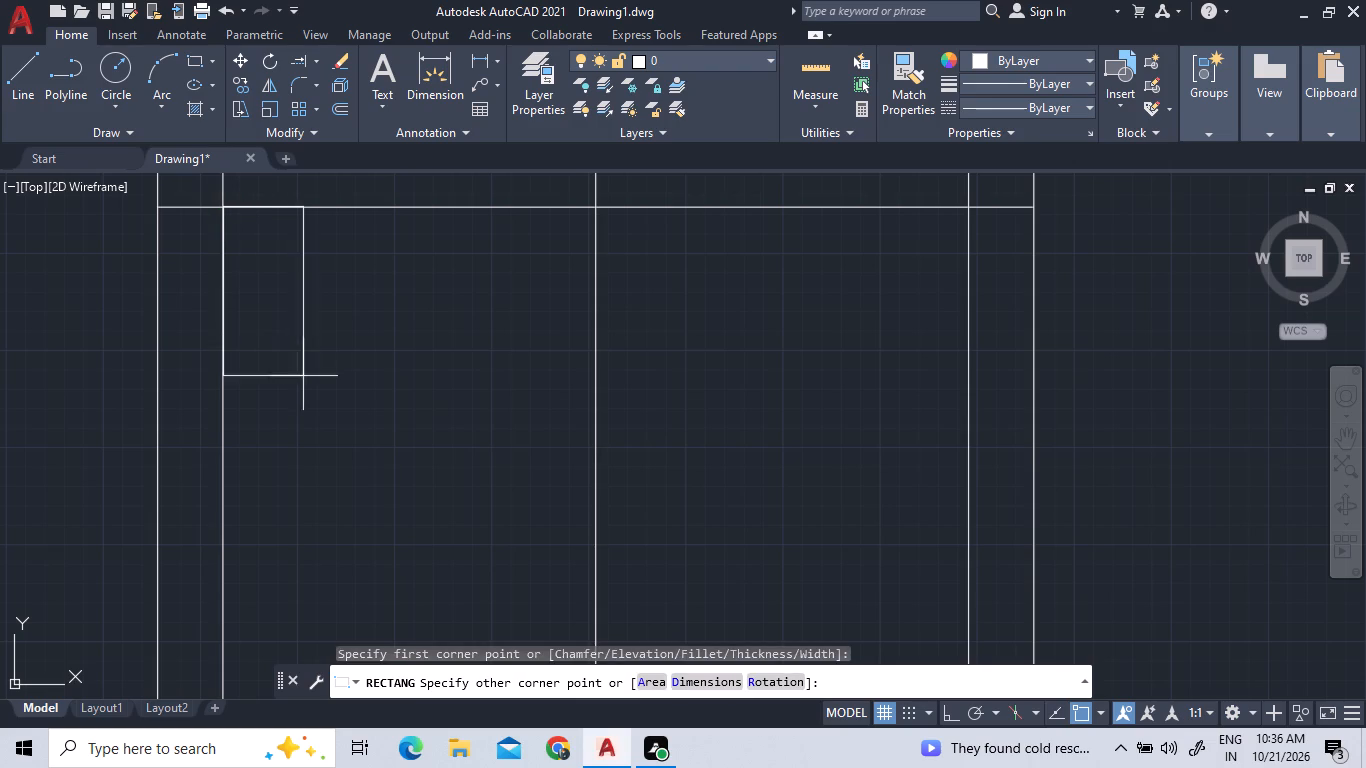
scroll(312, 386, "up", 2)
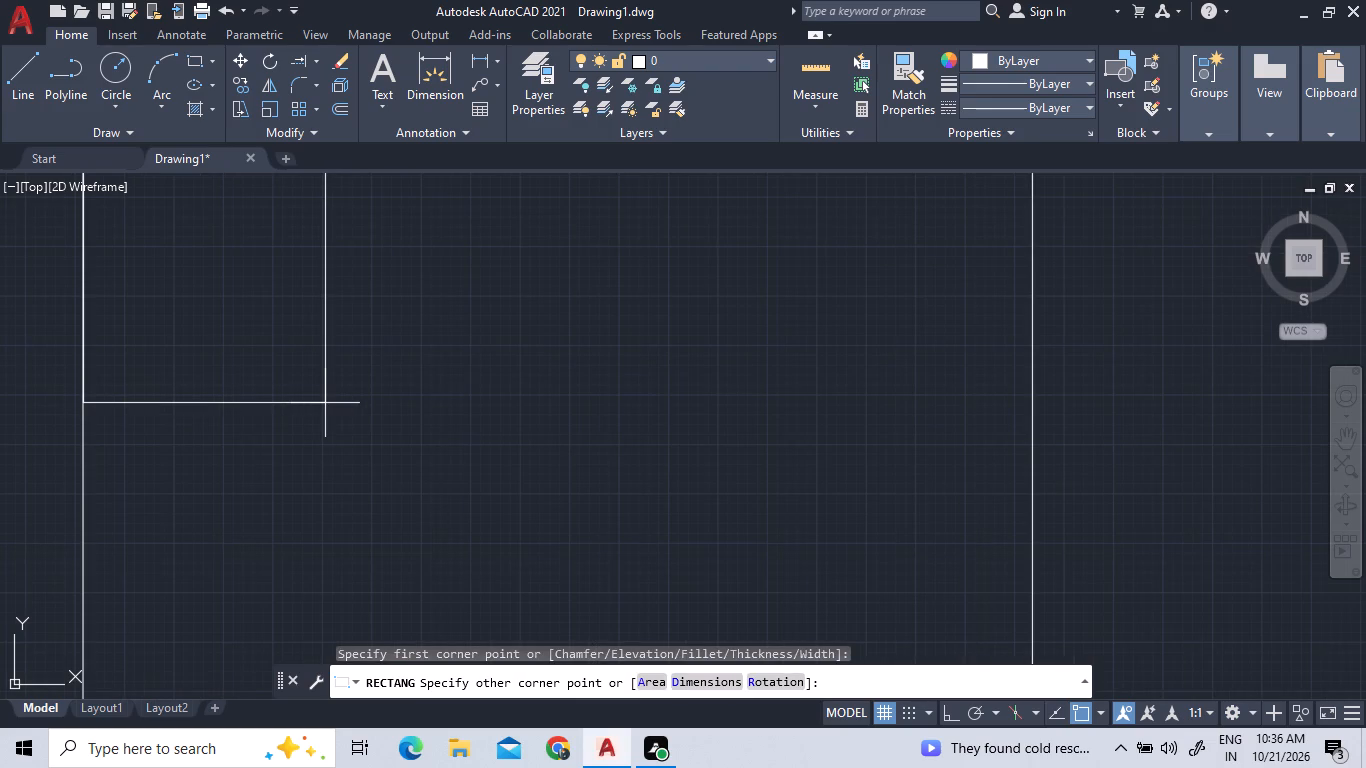
type("d")
key("space")
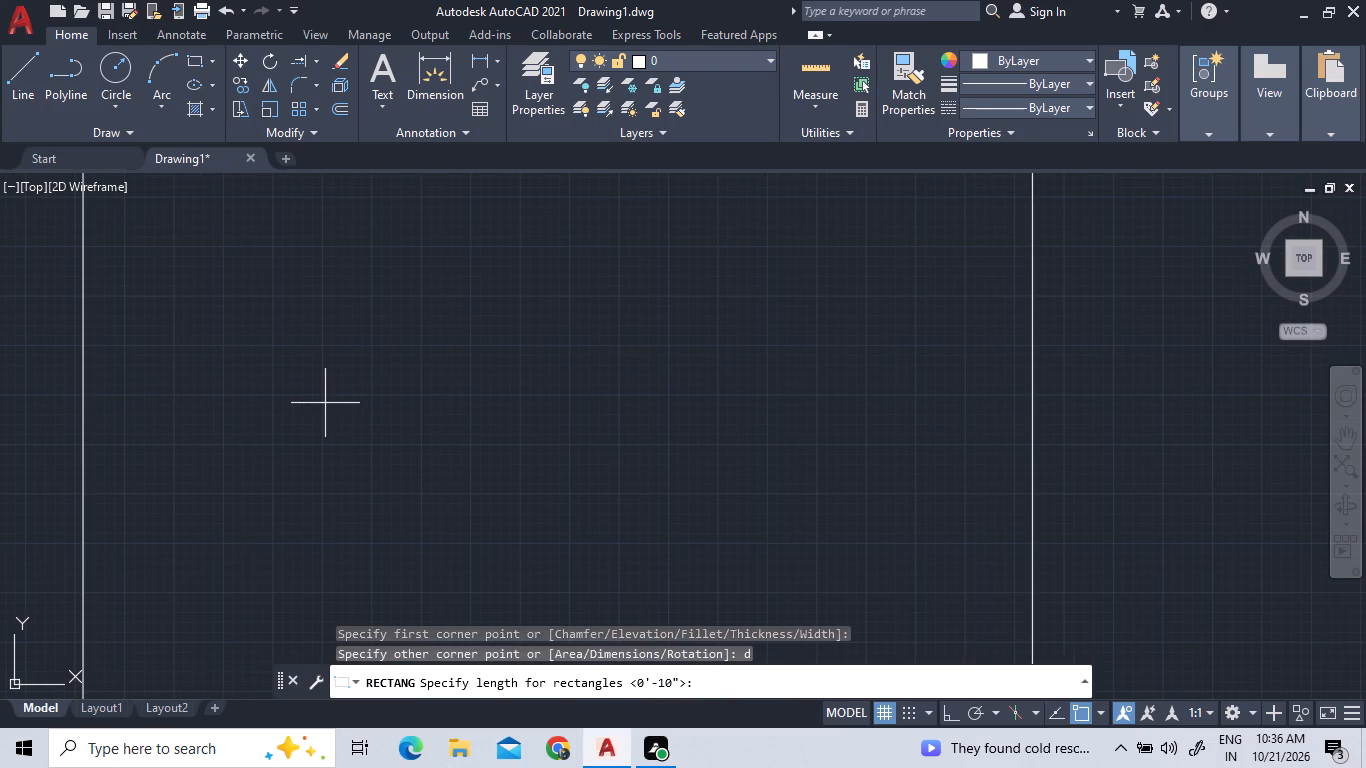
type("10'6\"")
key("Return")
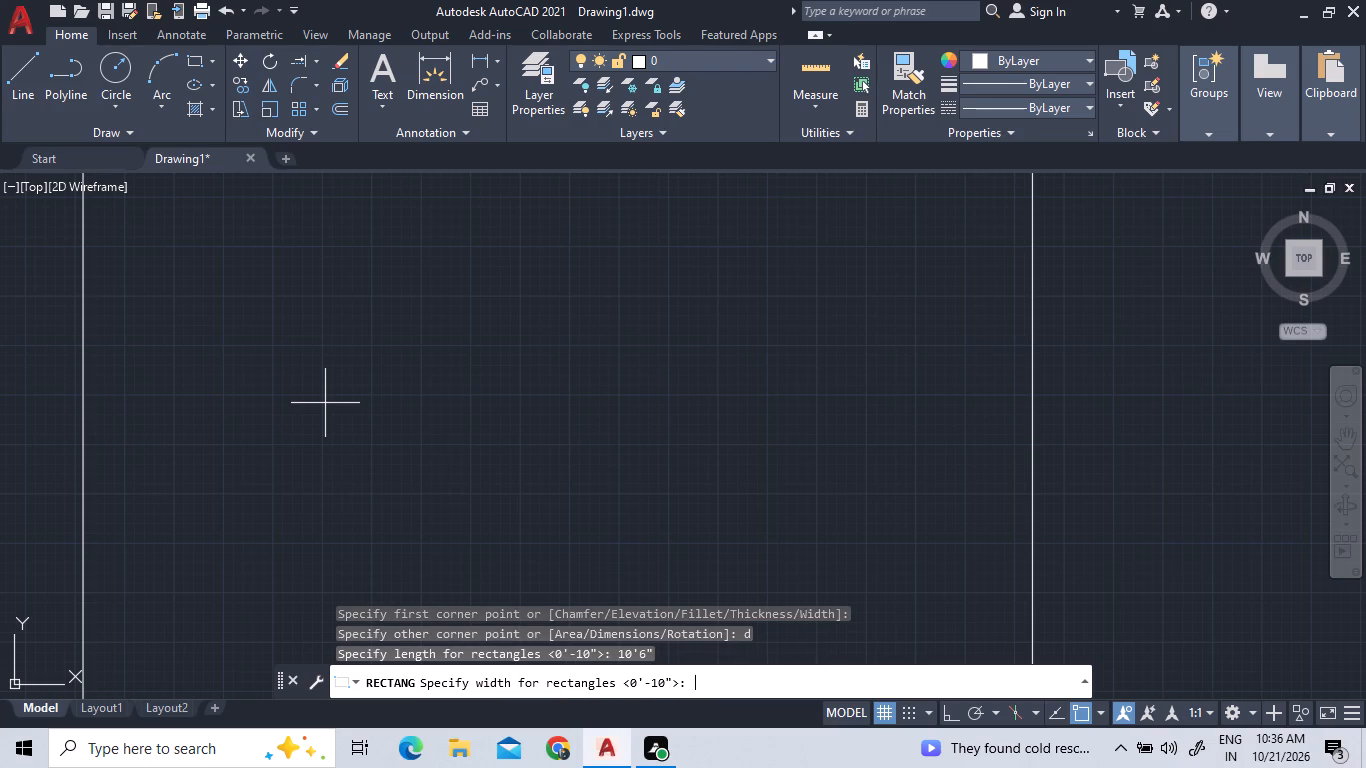
type("10'6\"")
key("Return")
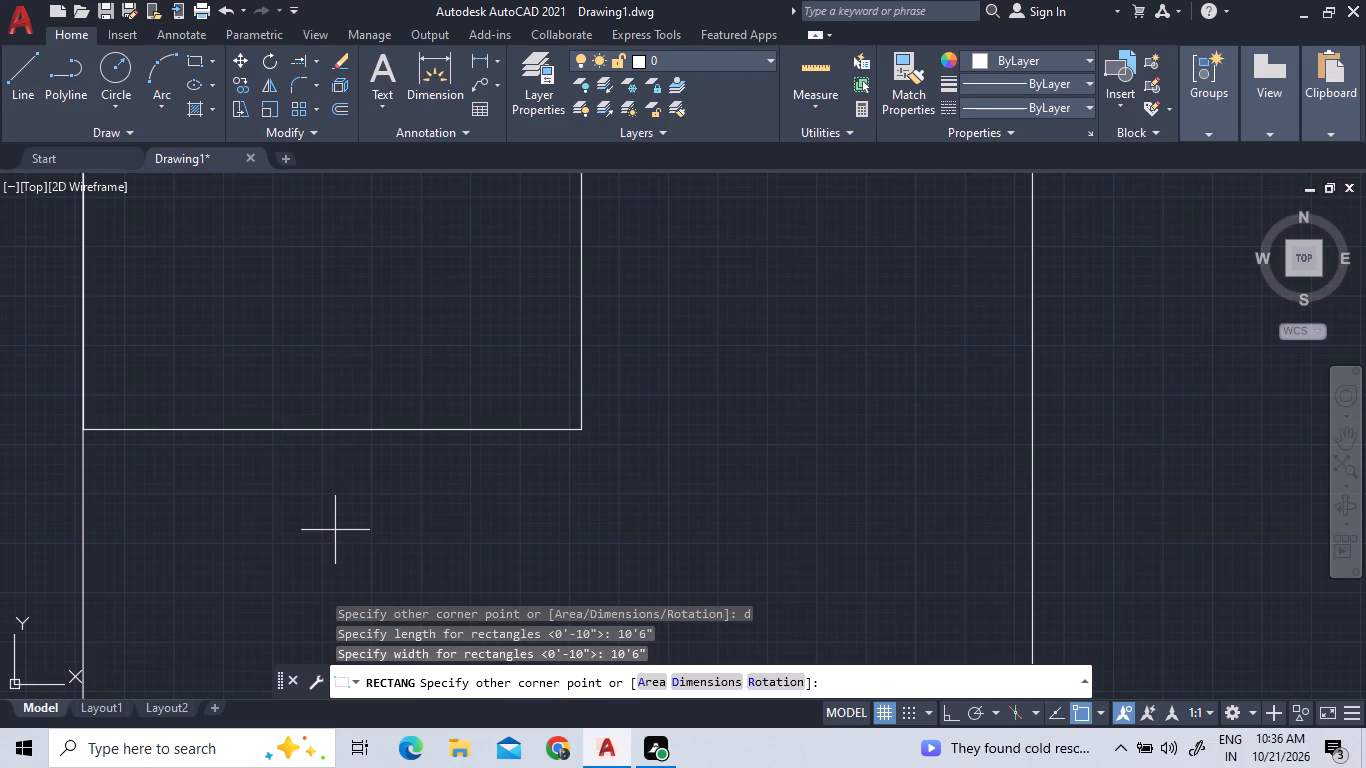
left_click(335, 532)
right_click(253, 381)
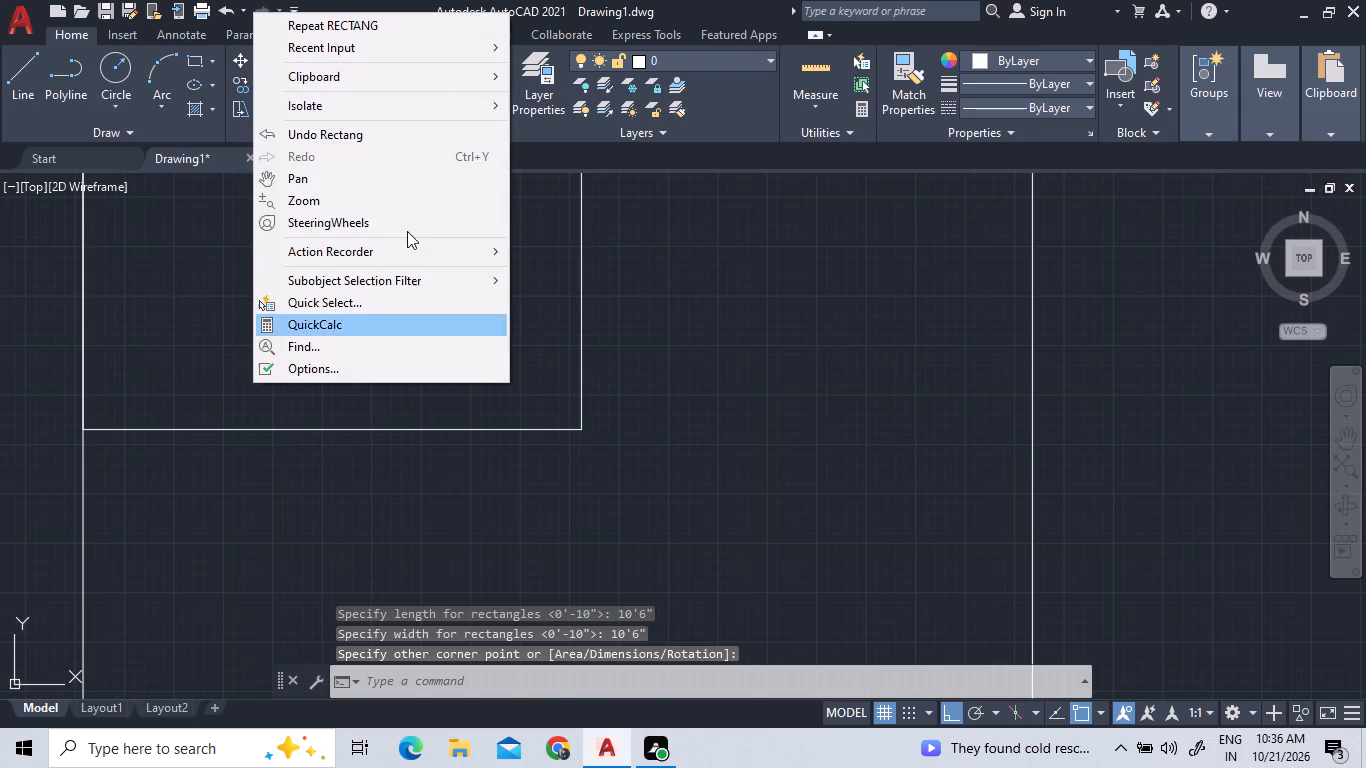
Explode the 10'6" square into separate lines.
left_click(624, 364)
left_click(529, 316)
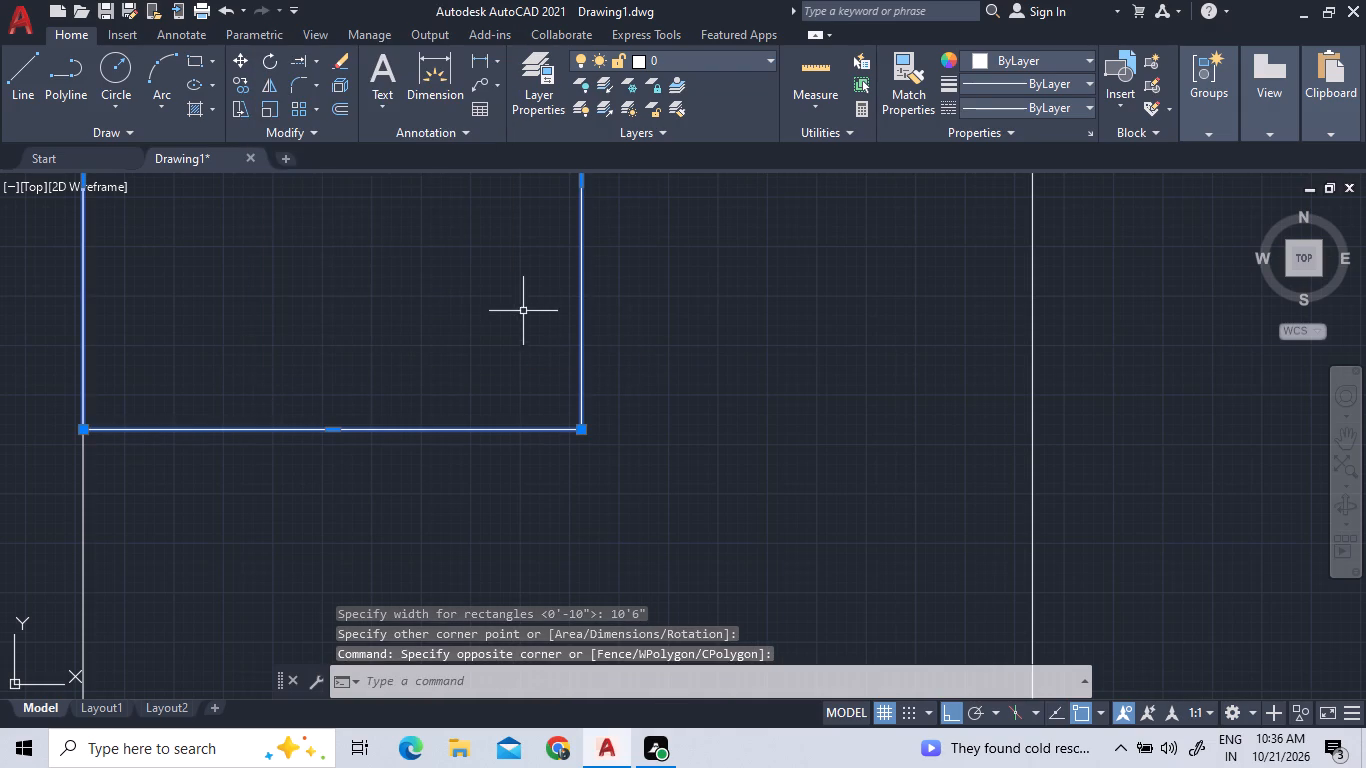
type("x")
key("space")
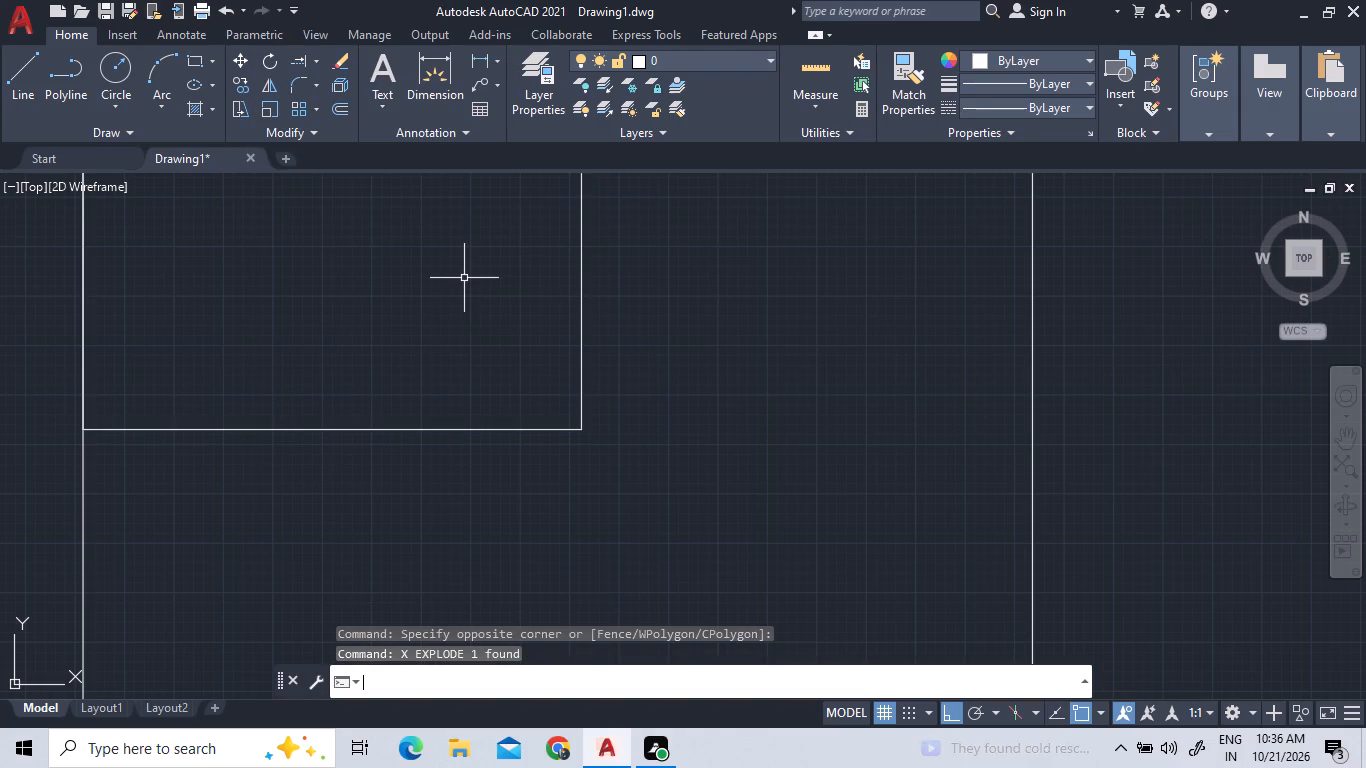
Offset the square's lower edge 9" downward, outside the square.
scroll(331, 321, "down", 2)
scroll(322, 420, "down", 3)
scroll(300, 341, "up", 3)
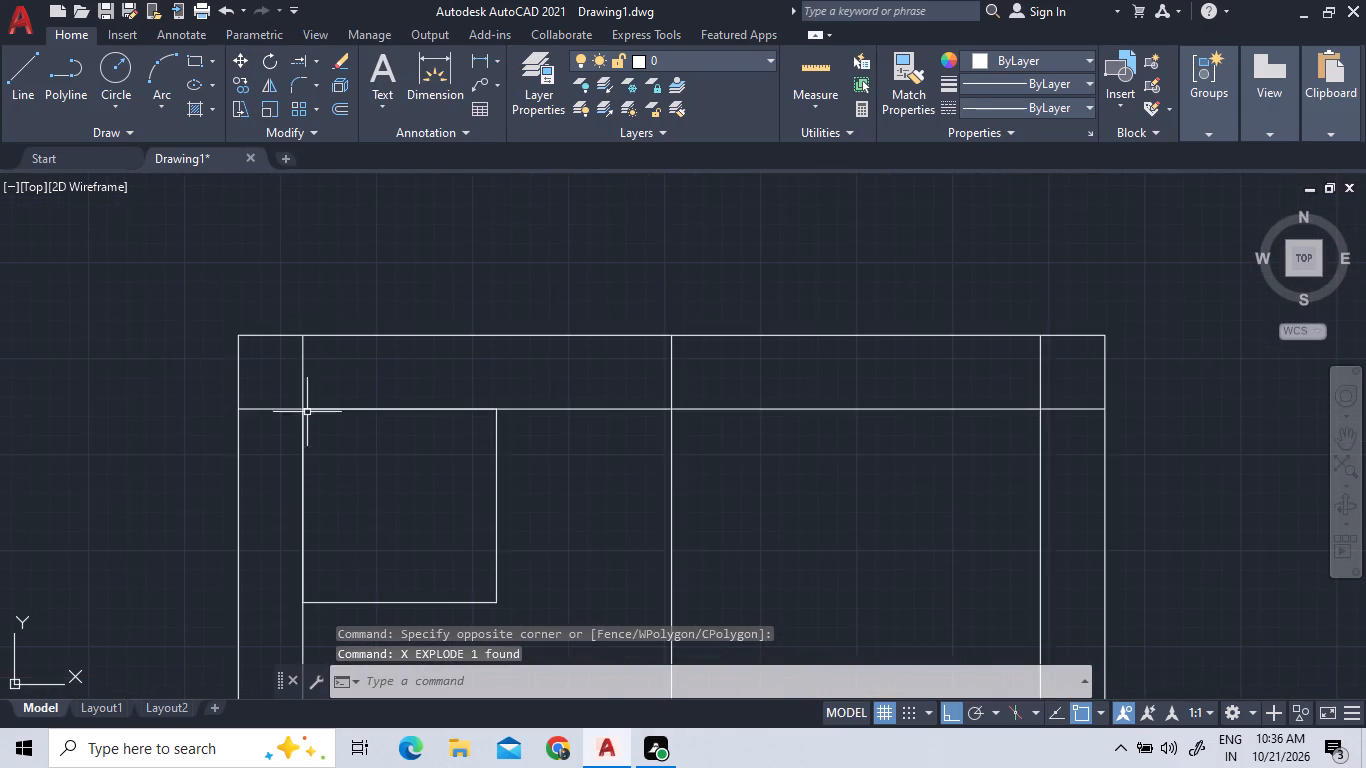
scroll(311, 420, "up", 5)
scroll(304, 397, "down", 6)
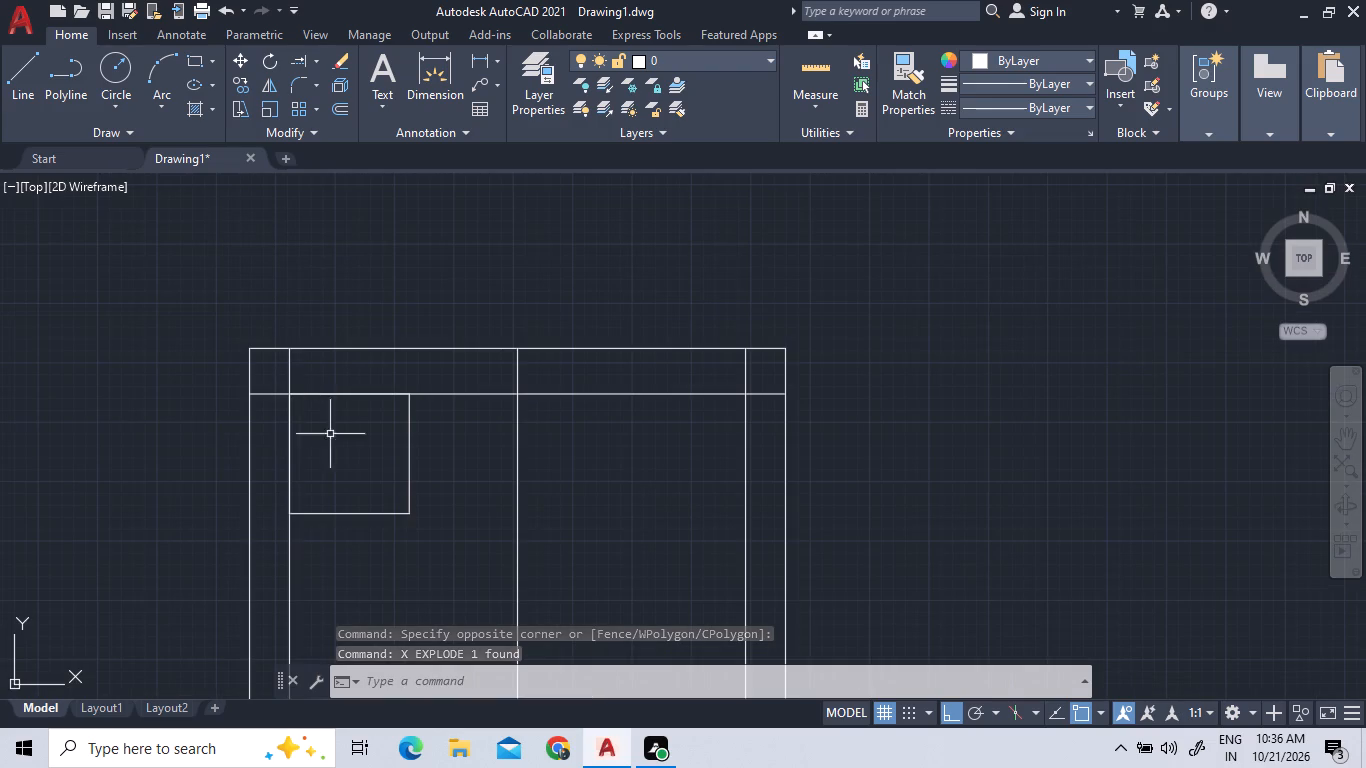
scroll(445, 532, "up", 2)
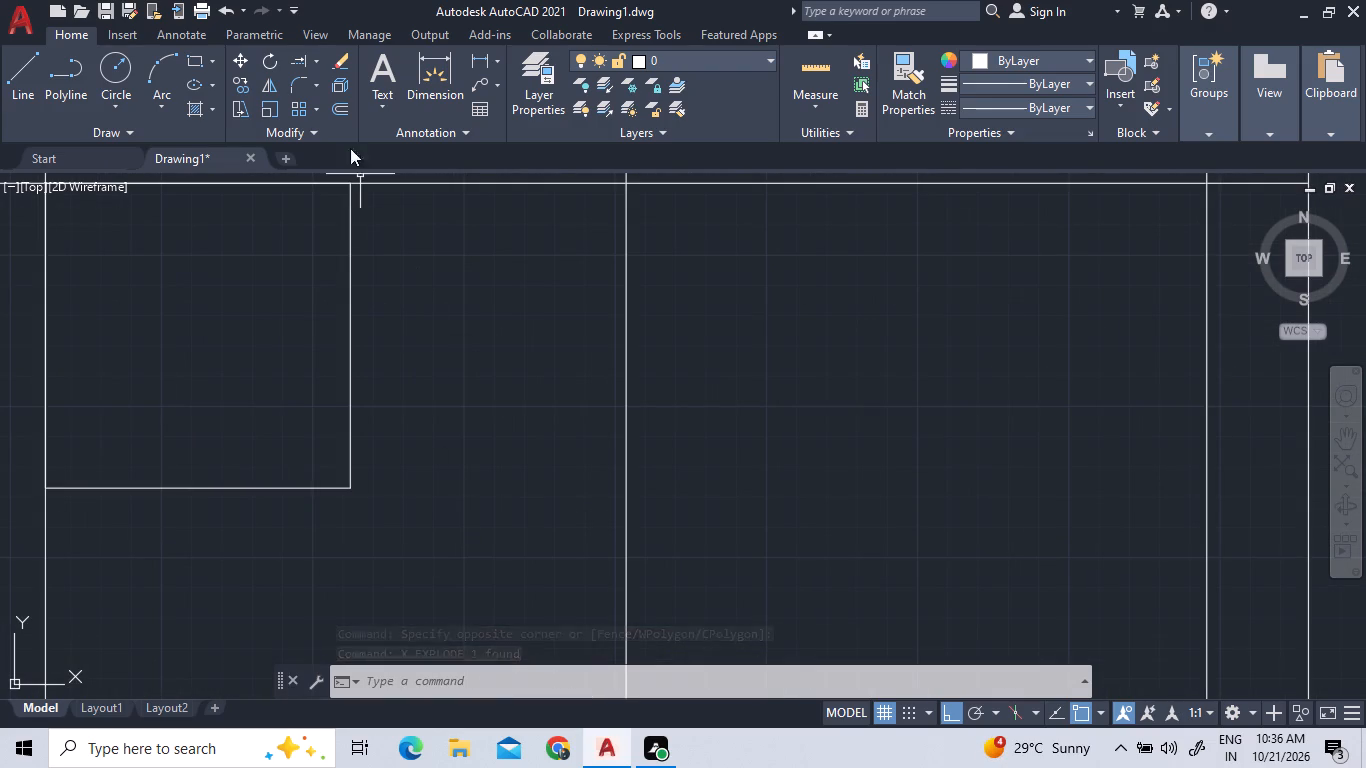
left_click(340, 107)
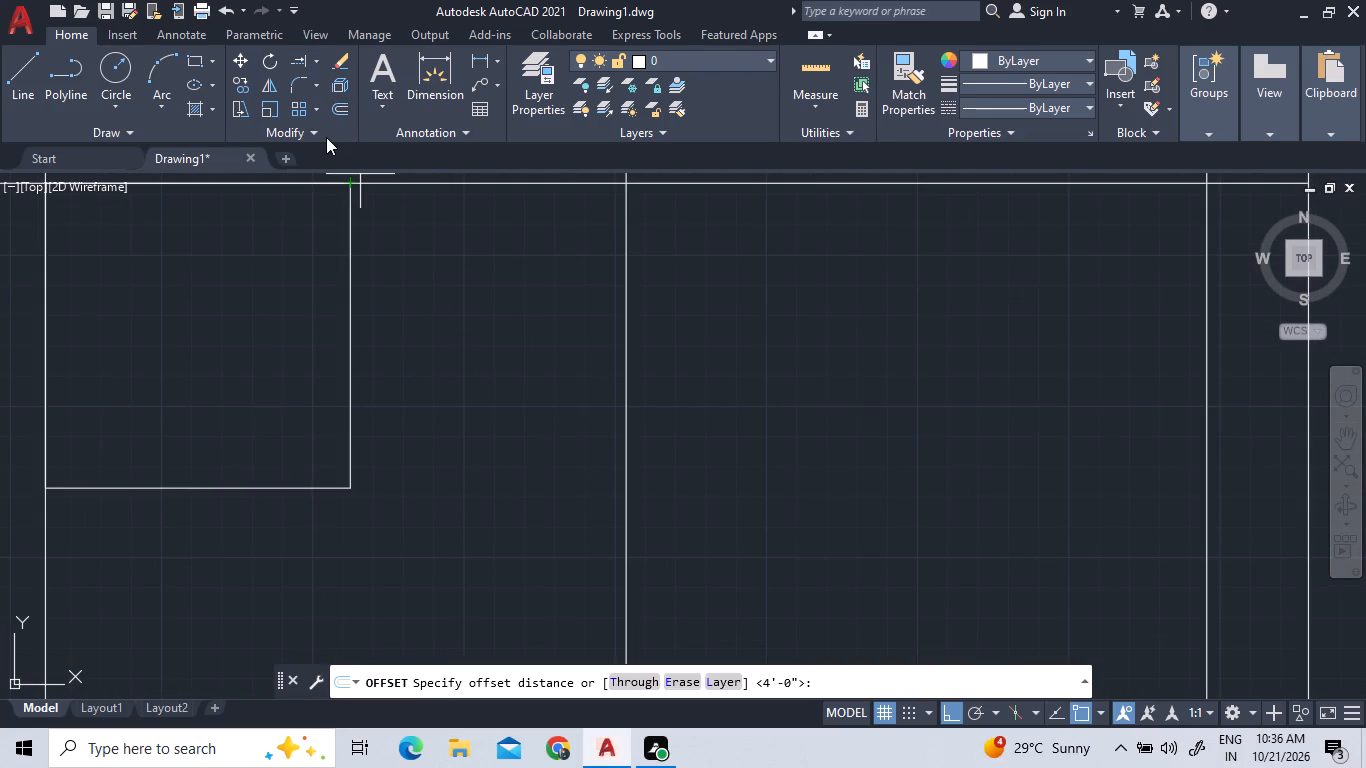
type("9\"")
key("Return")
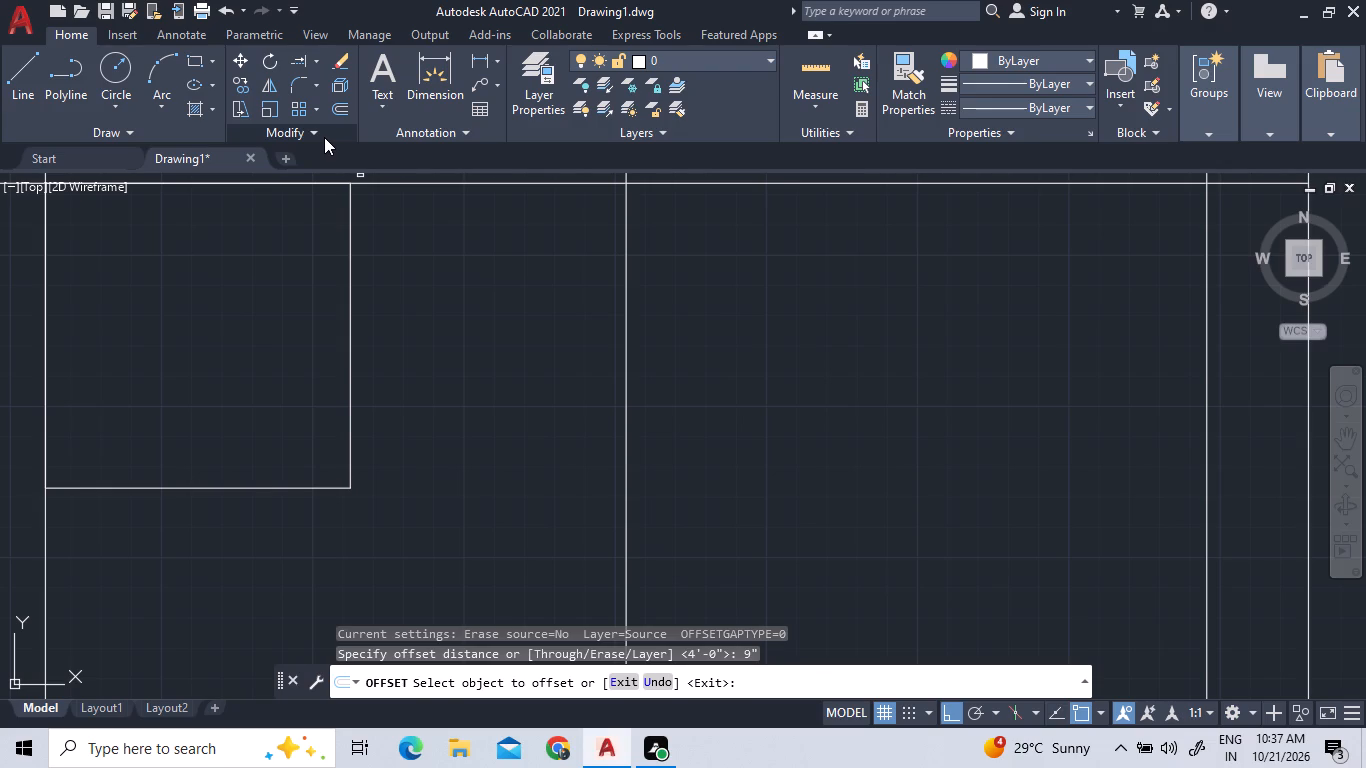
left_click(259, 491)
left_click(253, 520)
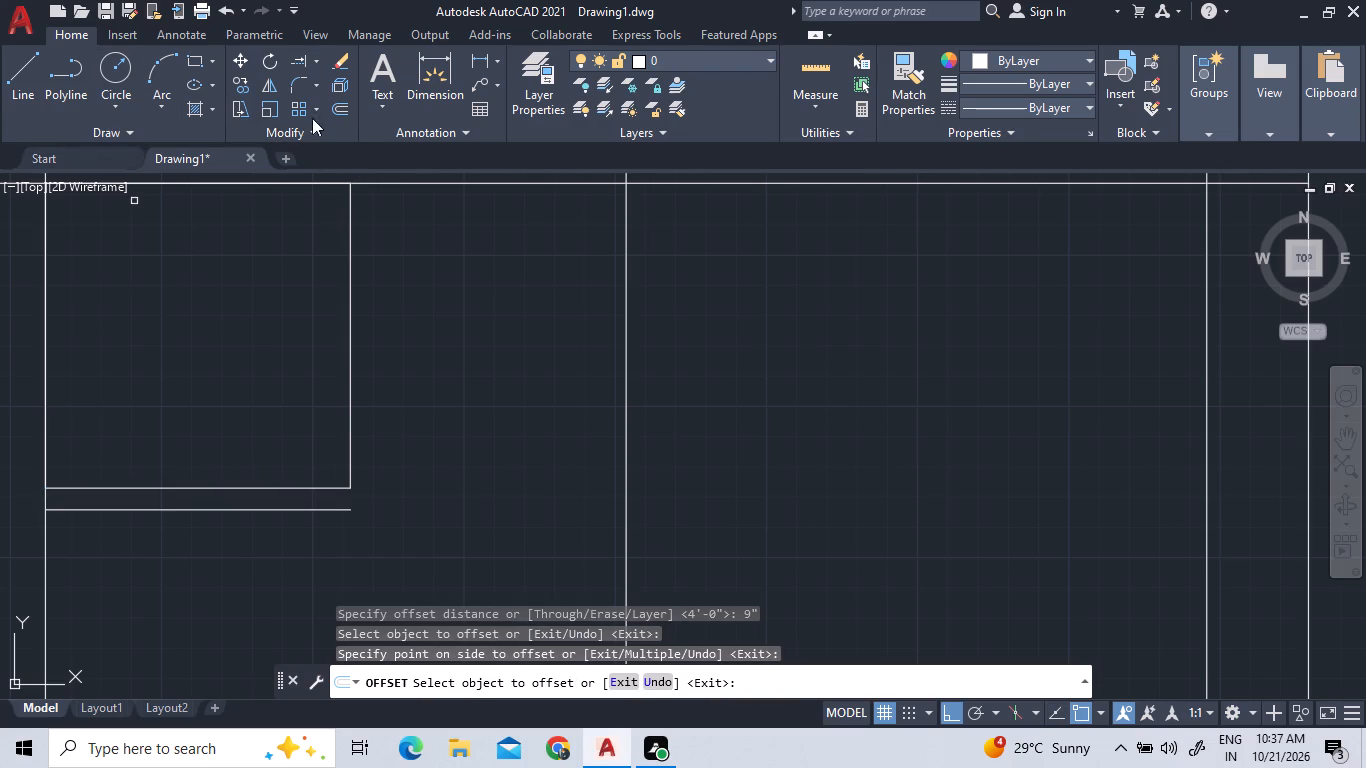
Offset the square's right edge 5" outward, toward the central vertical line.
double_click(341, 103)
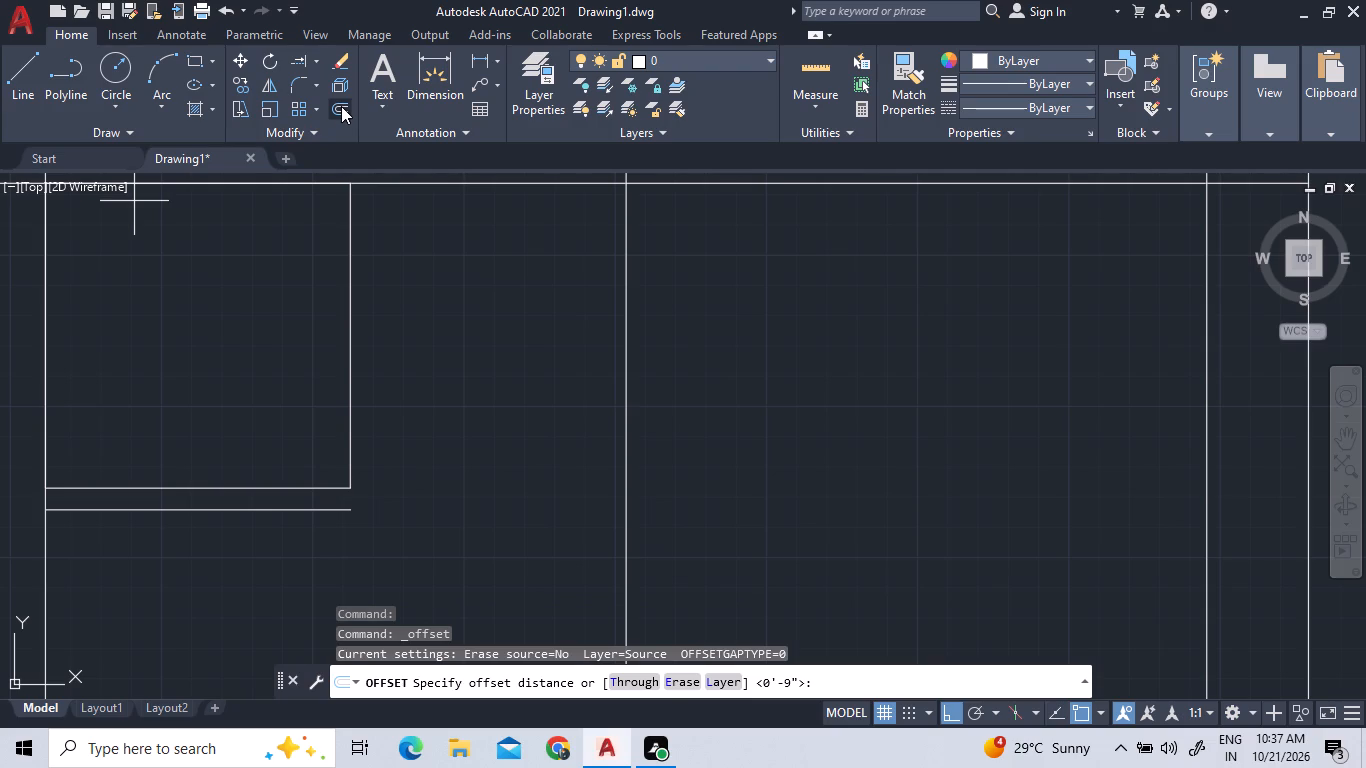
type("5\"")
key("Return")
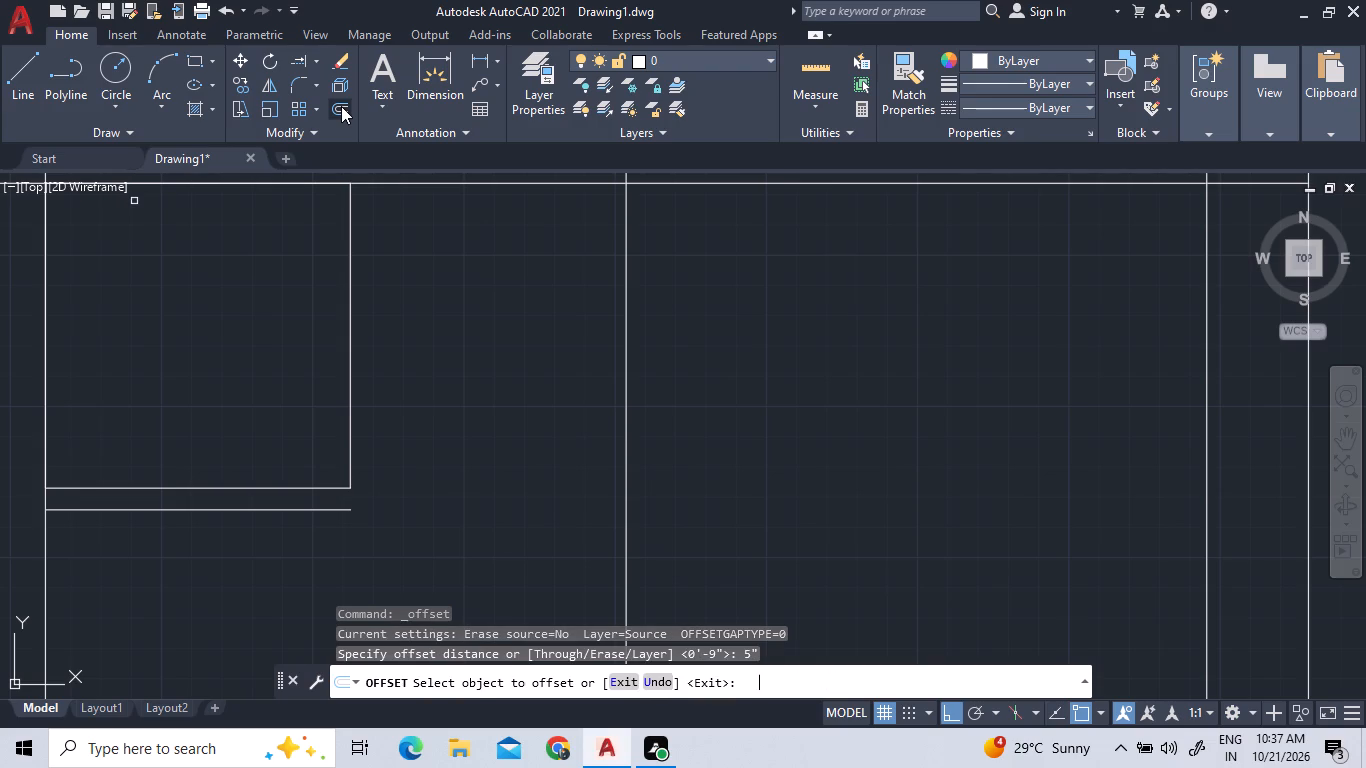
left_click(349, 361)
left_click(380, 371)
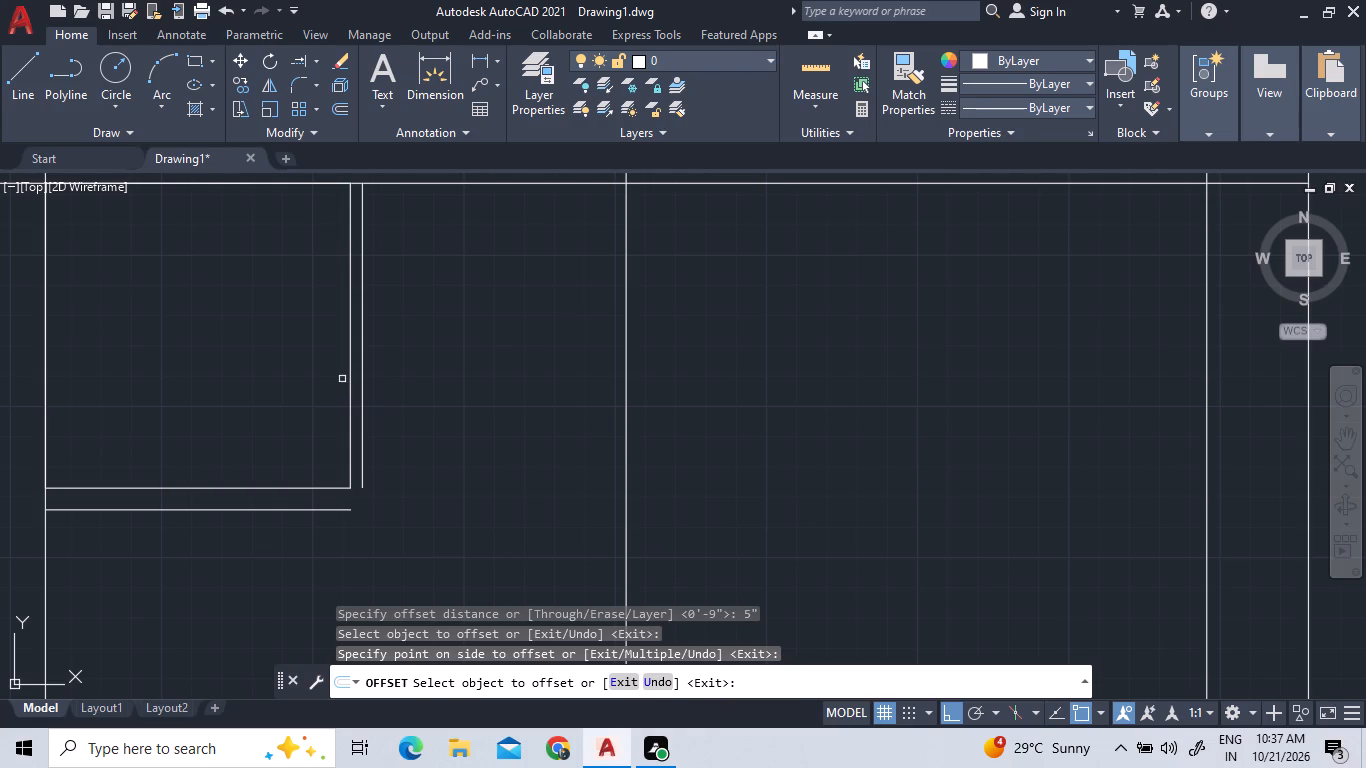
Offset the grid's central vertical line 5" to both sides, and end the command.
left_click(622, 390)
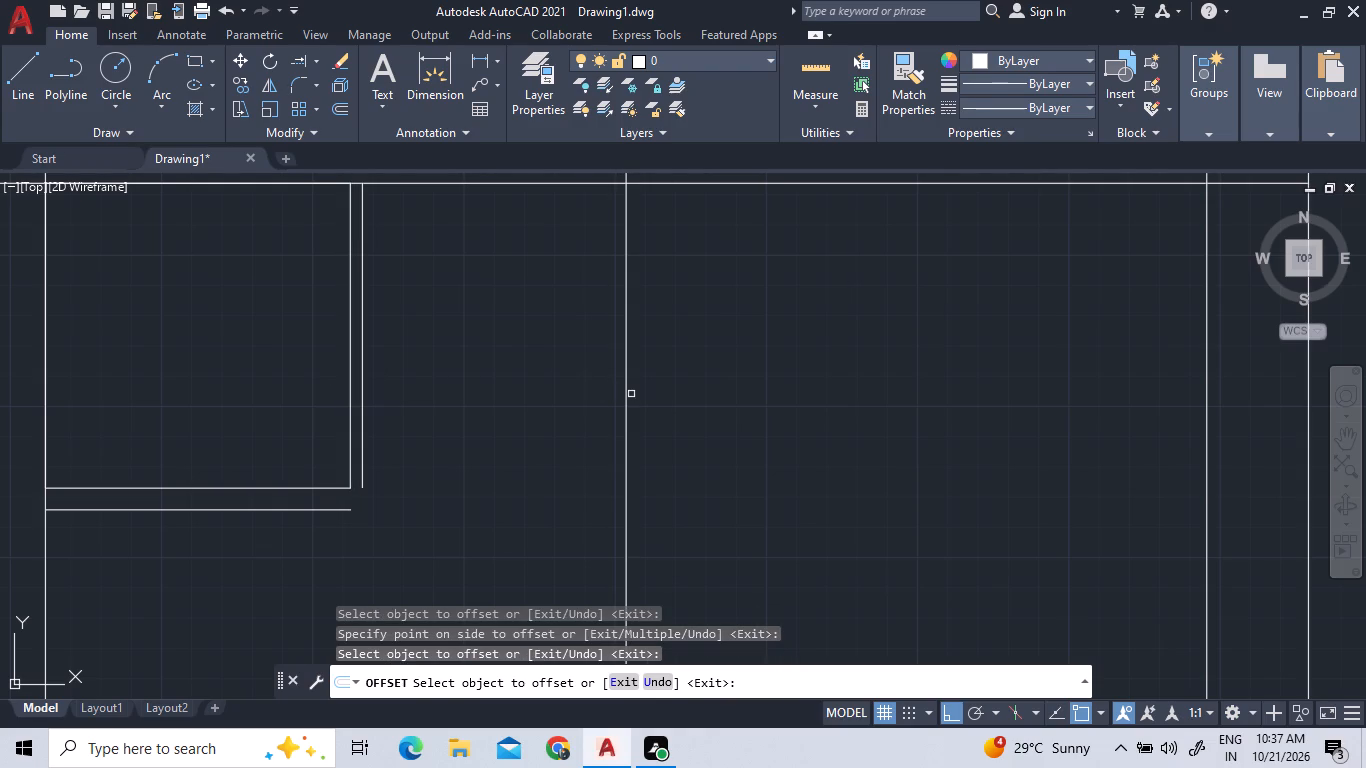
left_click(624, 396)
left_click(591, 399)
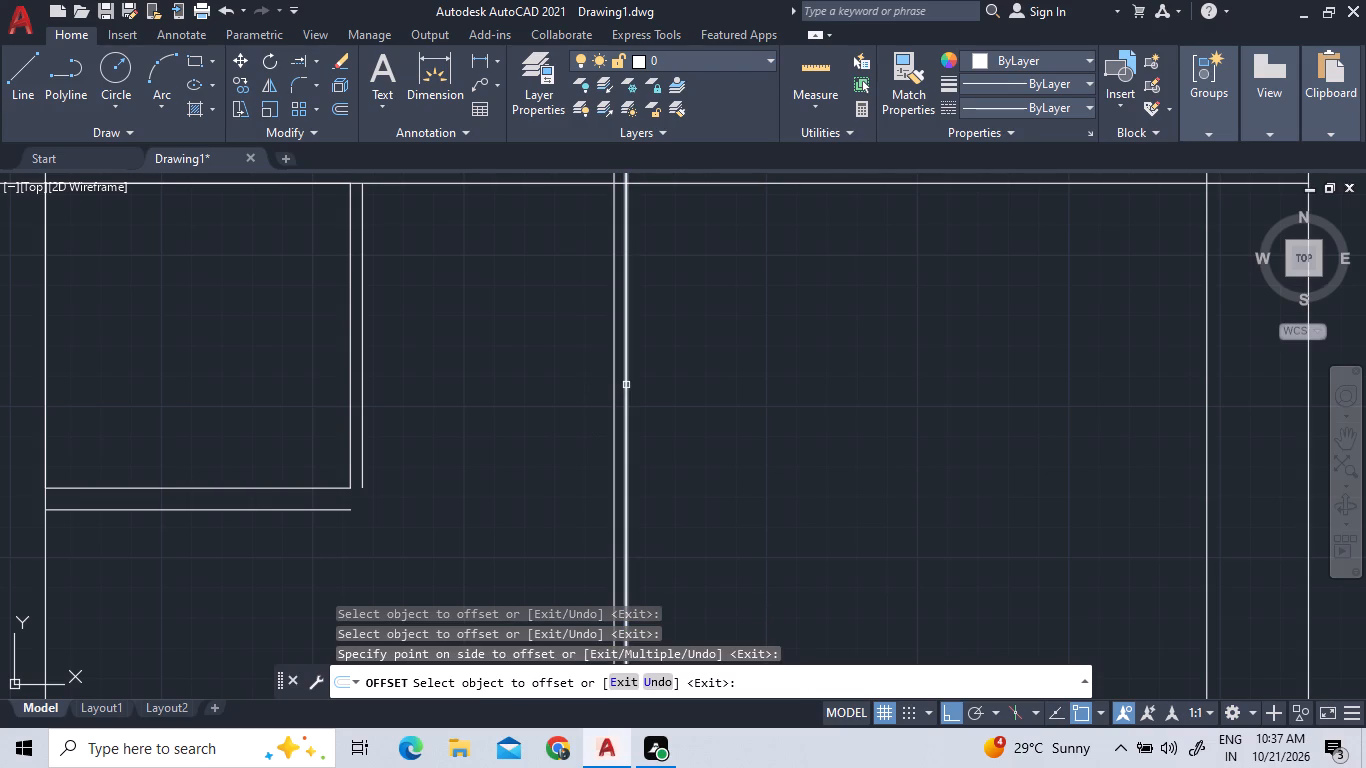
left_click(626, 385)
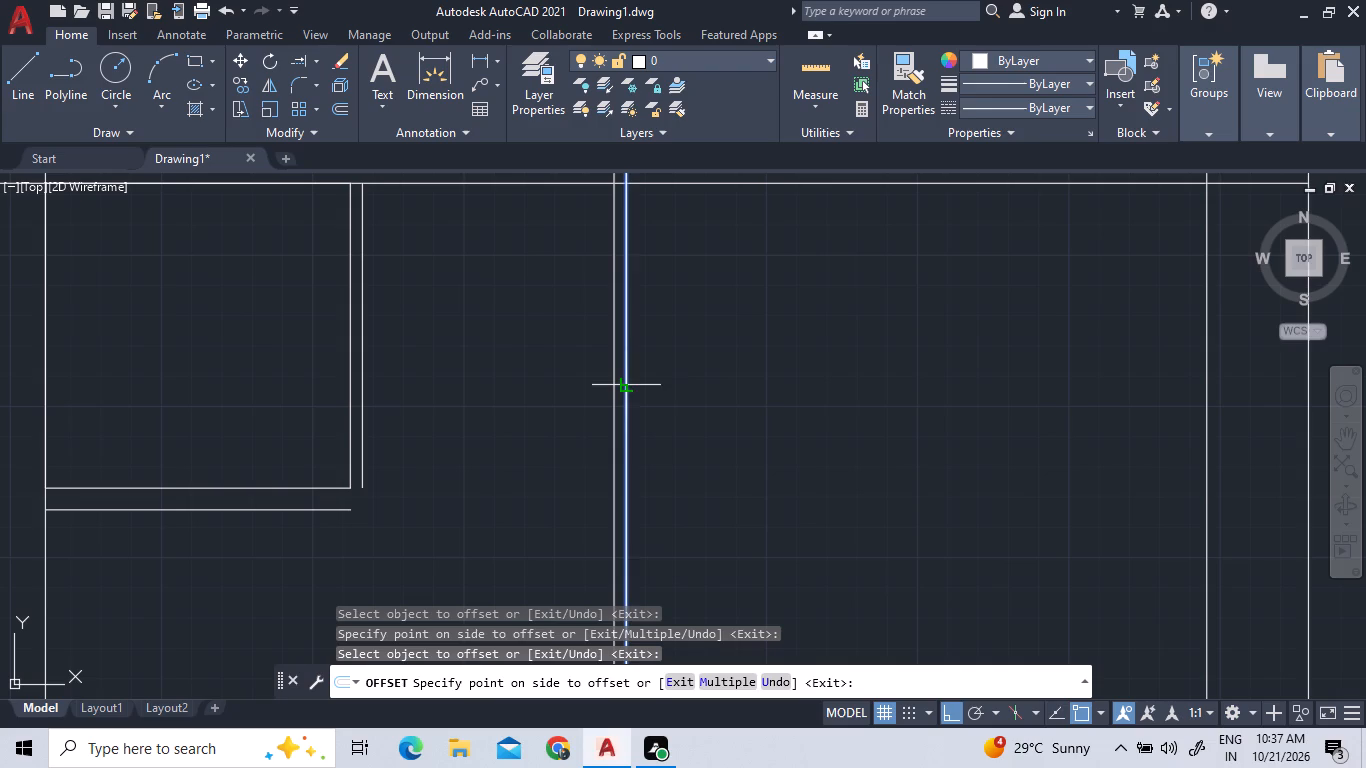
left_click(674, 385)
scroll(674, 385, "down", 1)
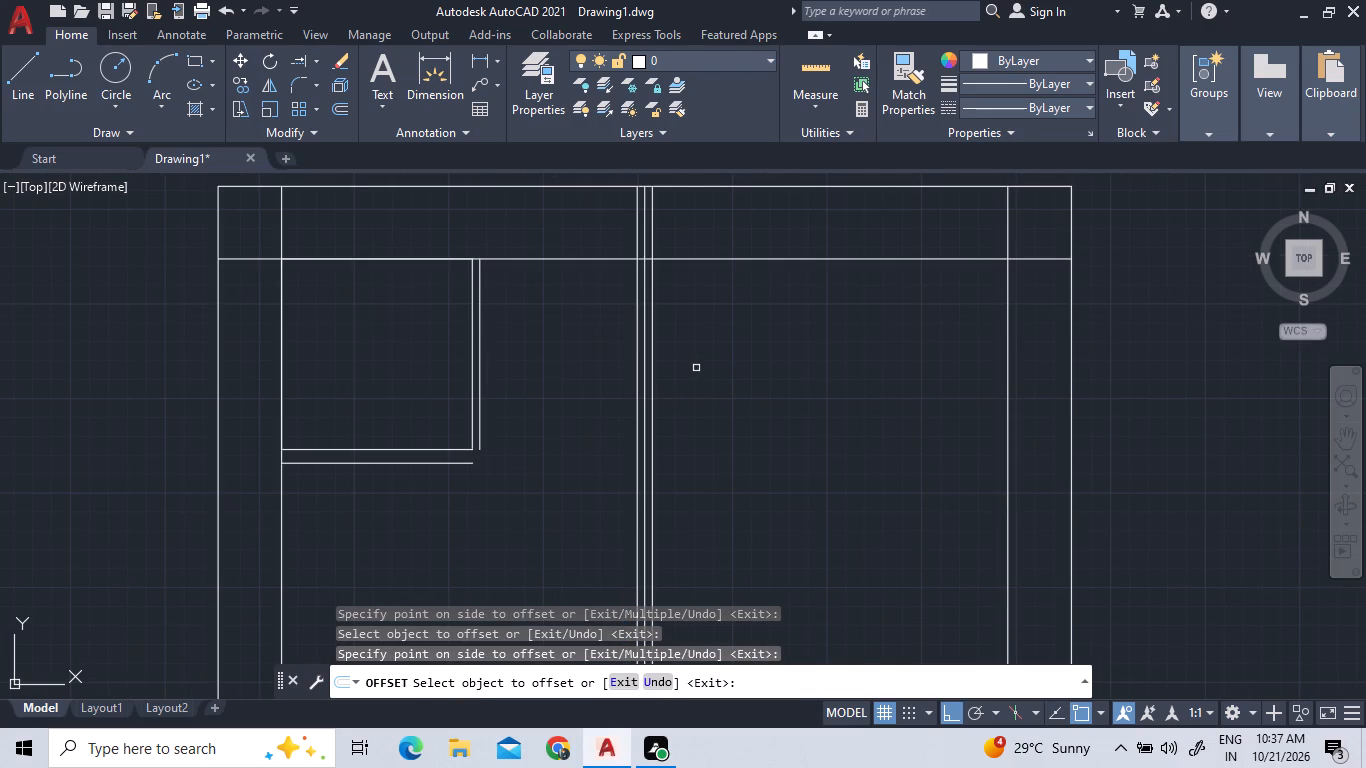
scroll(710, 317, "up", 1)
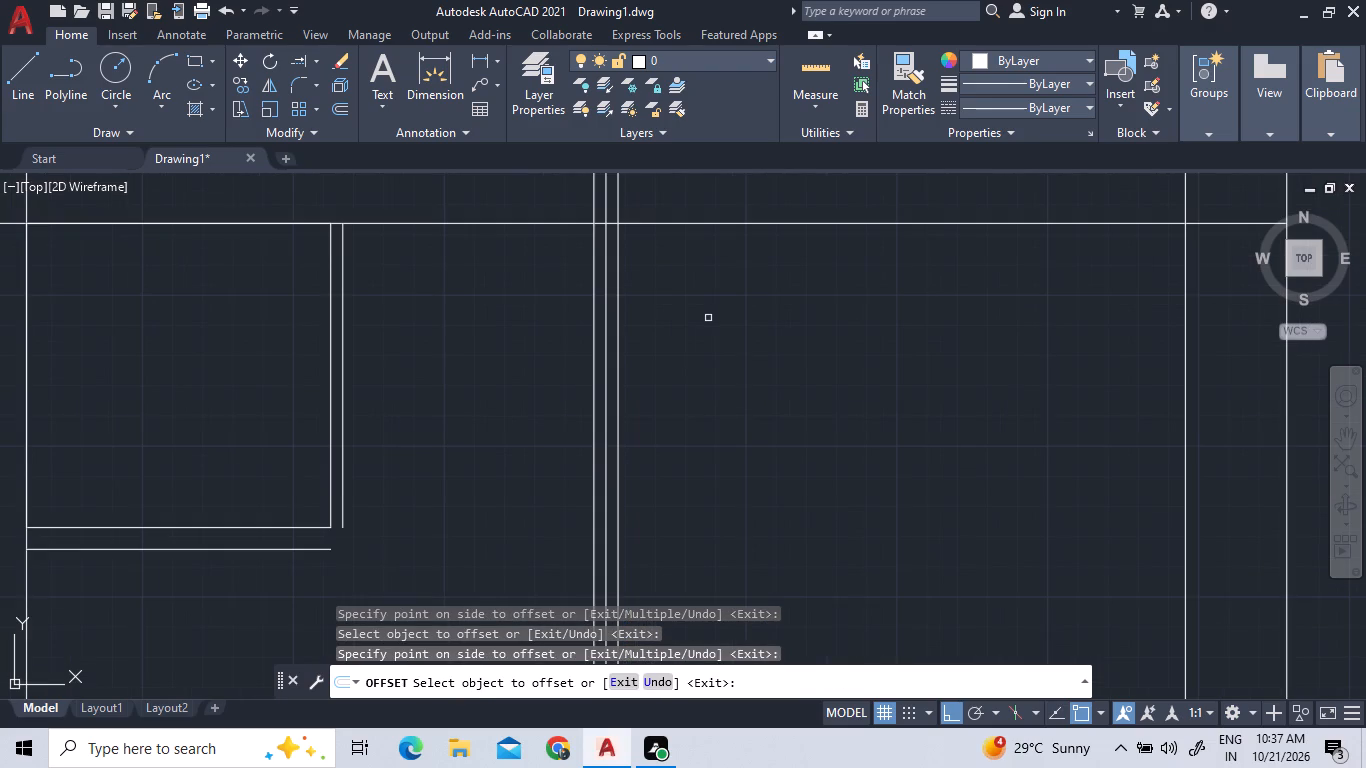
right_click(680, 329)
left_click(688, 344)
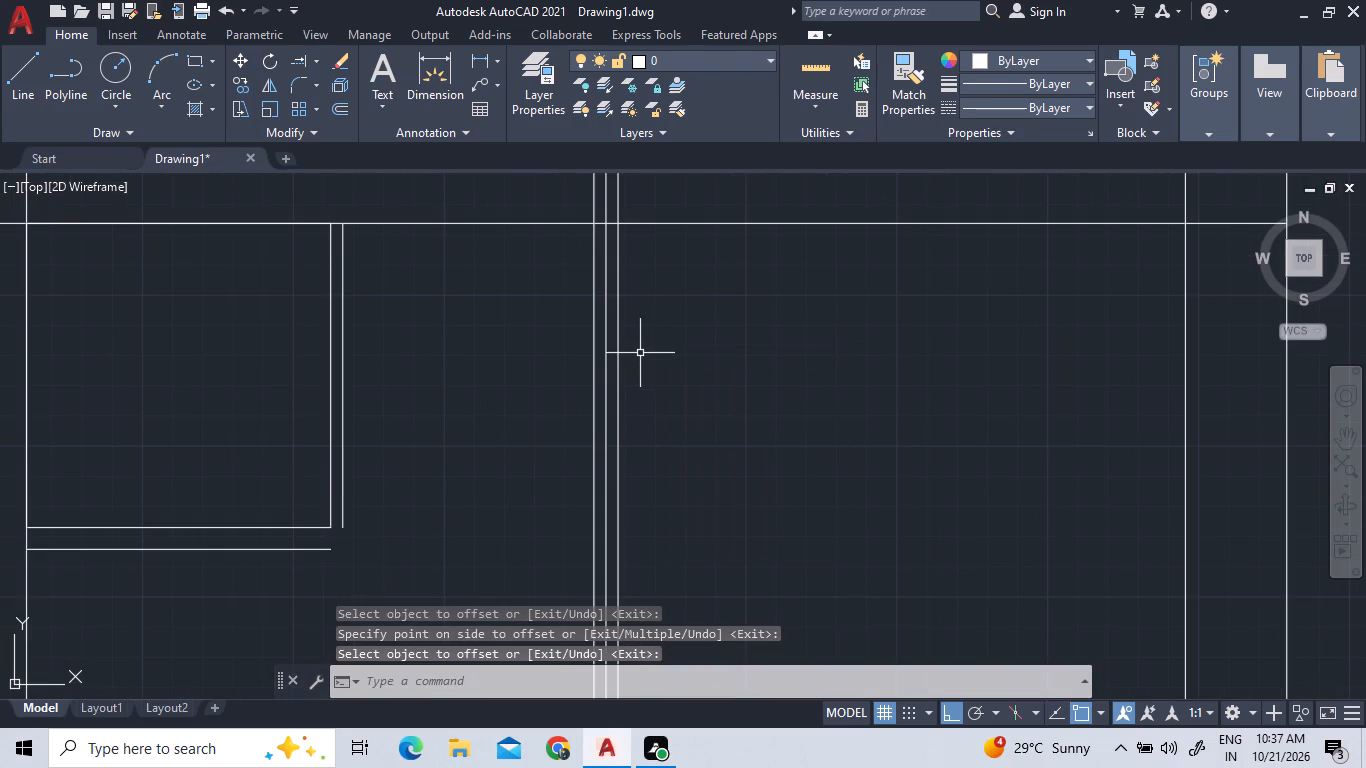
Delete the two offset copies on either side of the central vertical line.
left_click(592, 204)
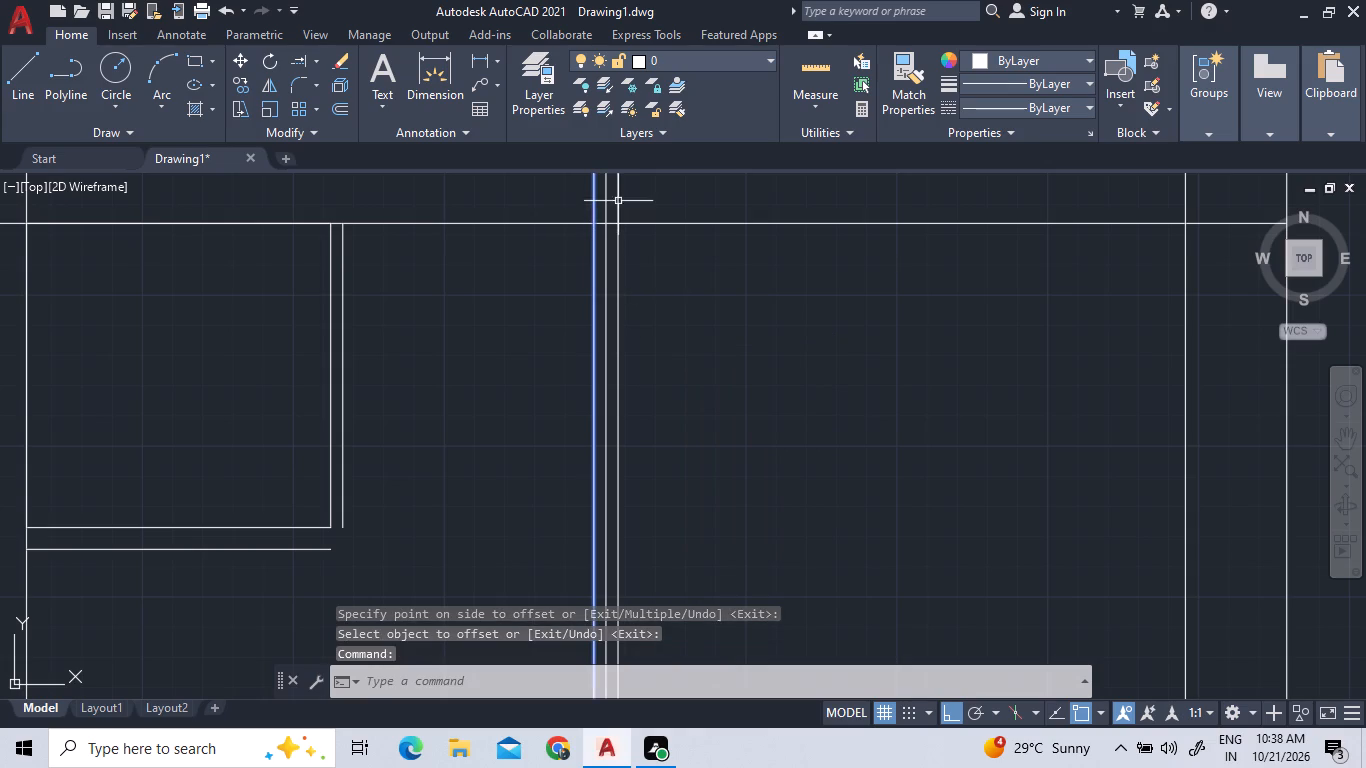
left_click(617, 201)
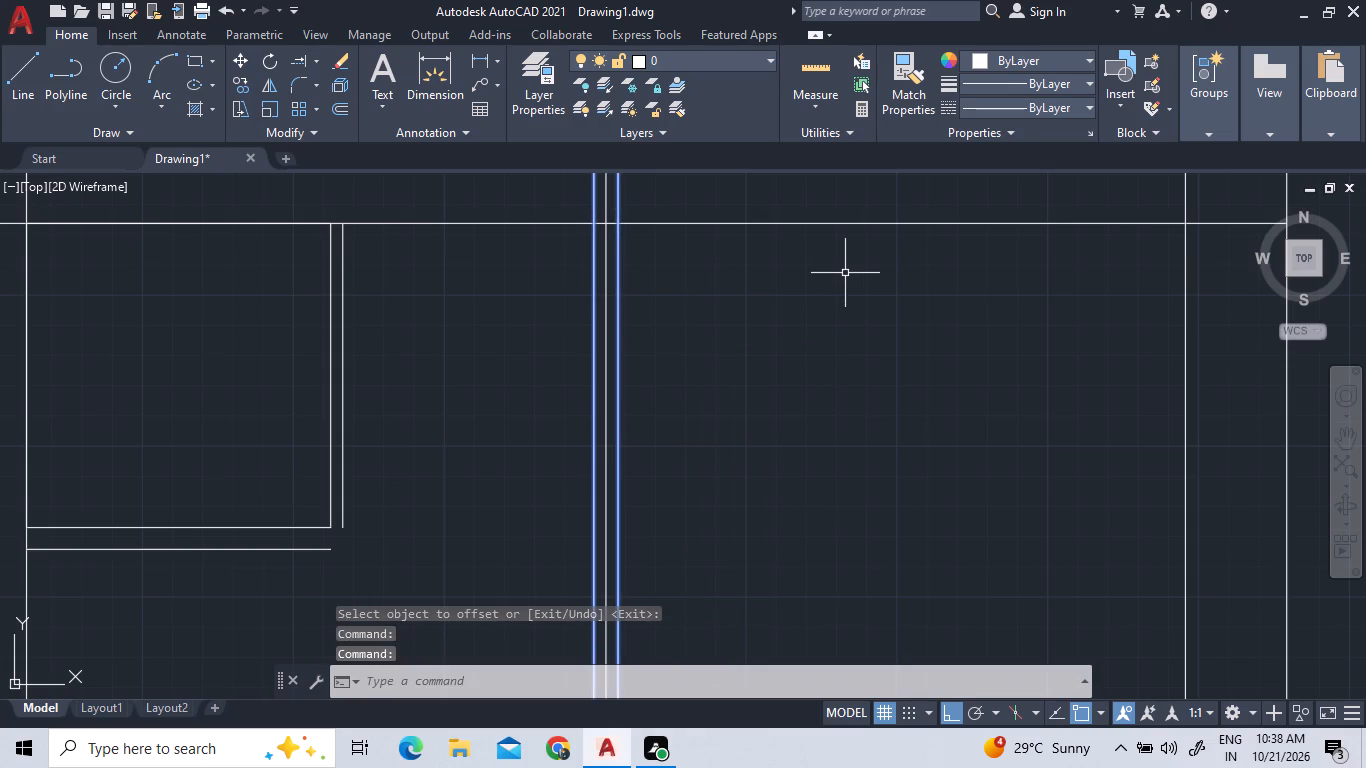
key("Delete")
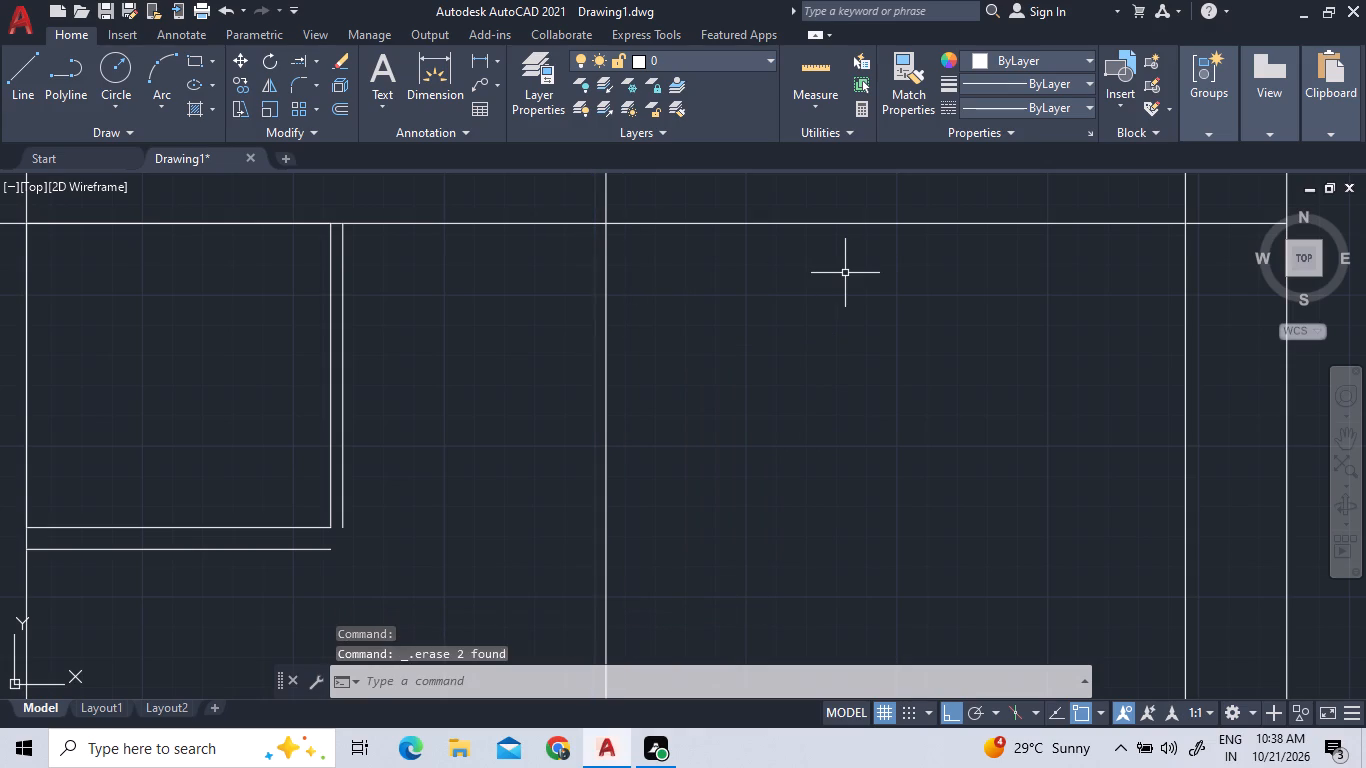
Offset the grid's central vertical line 2.5" to both sides.
scroll(780, 281, "down", 2)
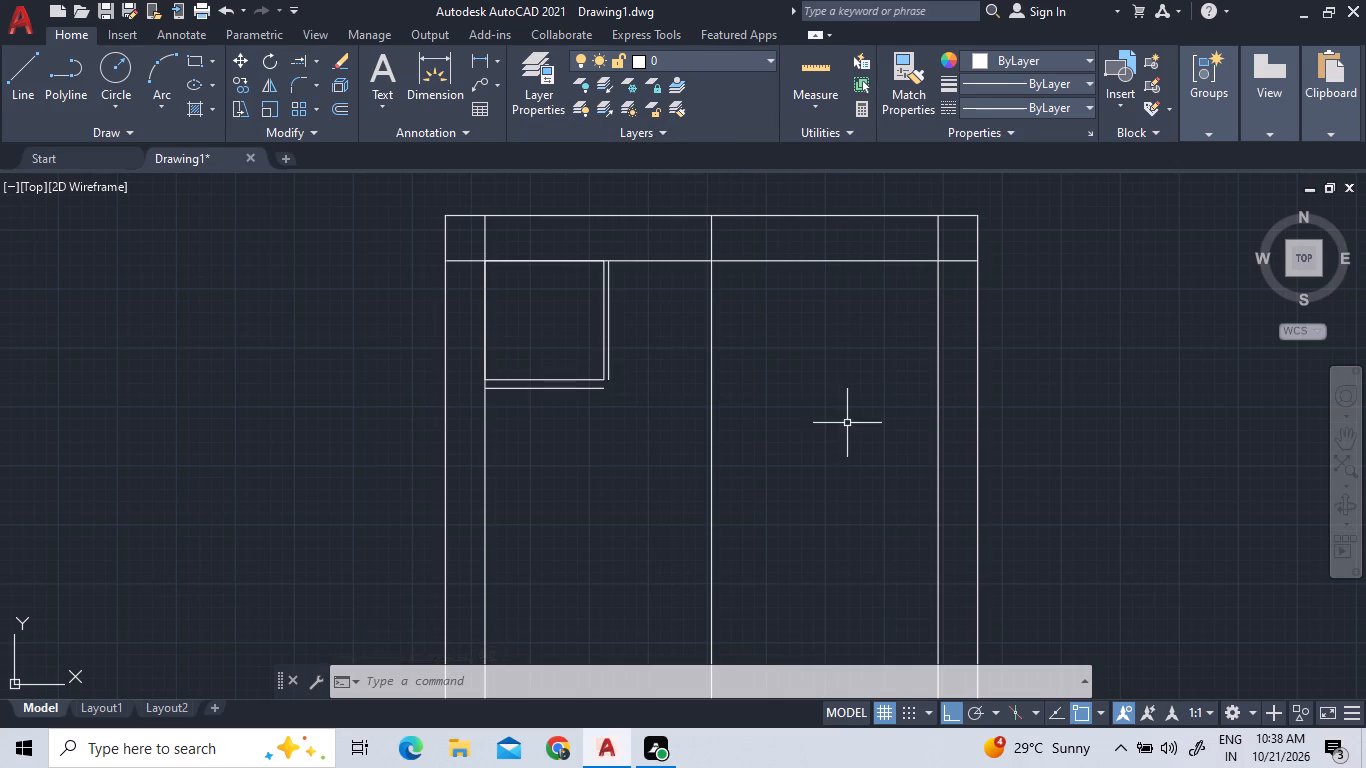
left_click(338, 116)
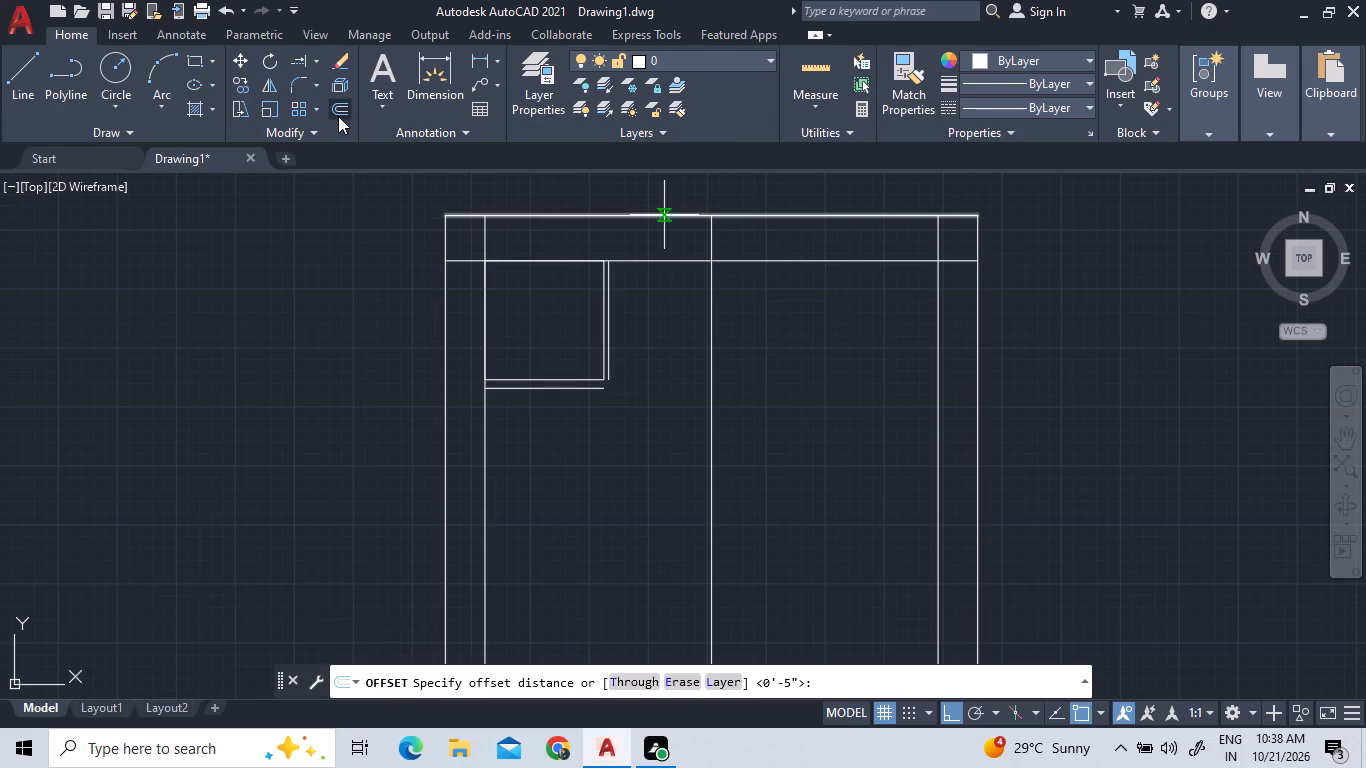
type("2'")
key("BackSpace")
key("BackSpace")
key("2")
type(".5")
key("shift+quotedbl")
key("Return")
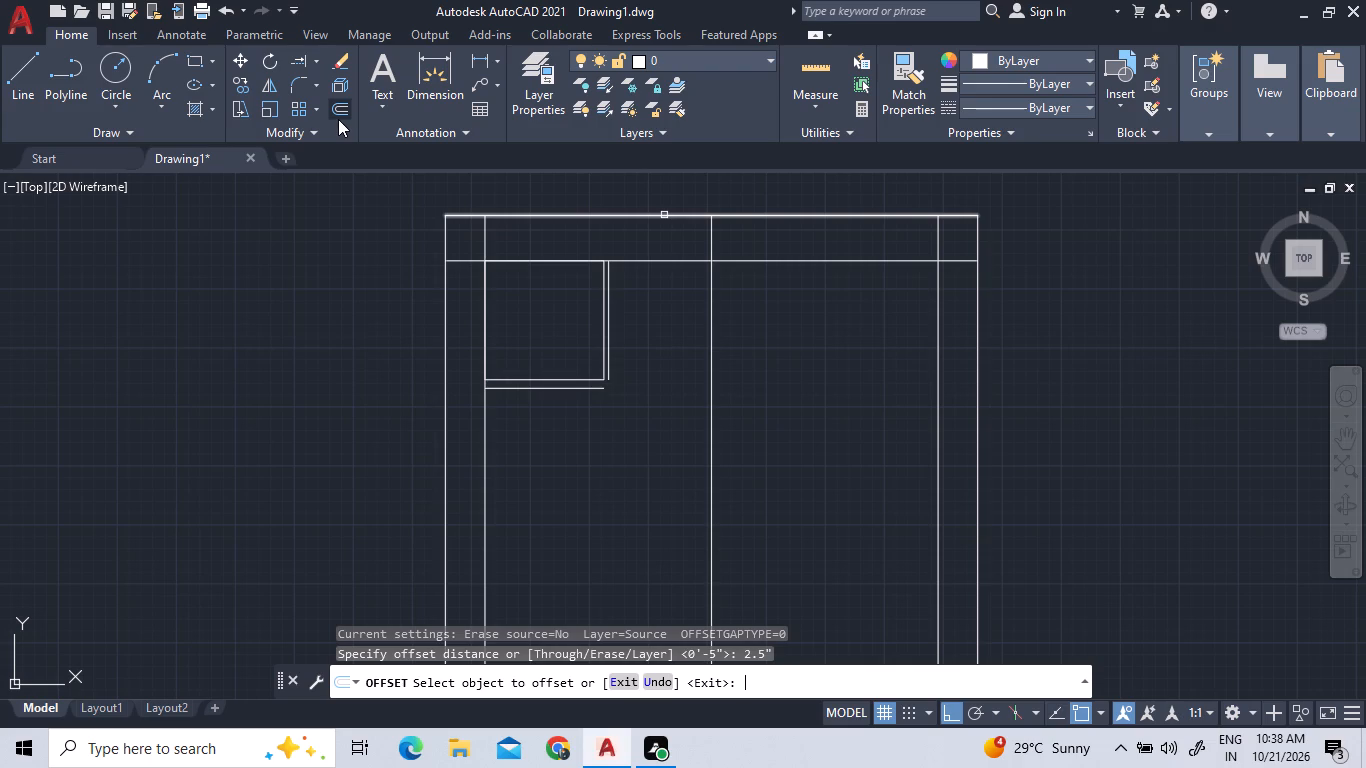
left_click(712, 381)
left_click(681, 389)
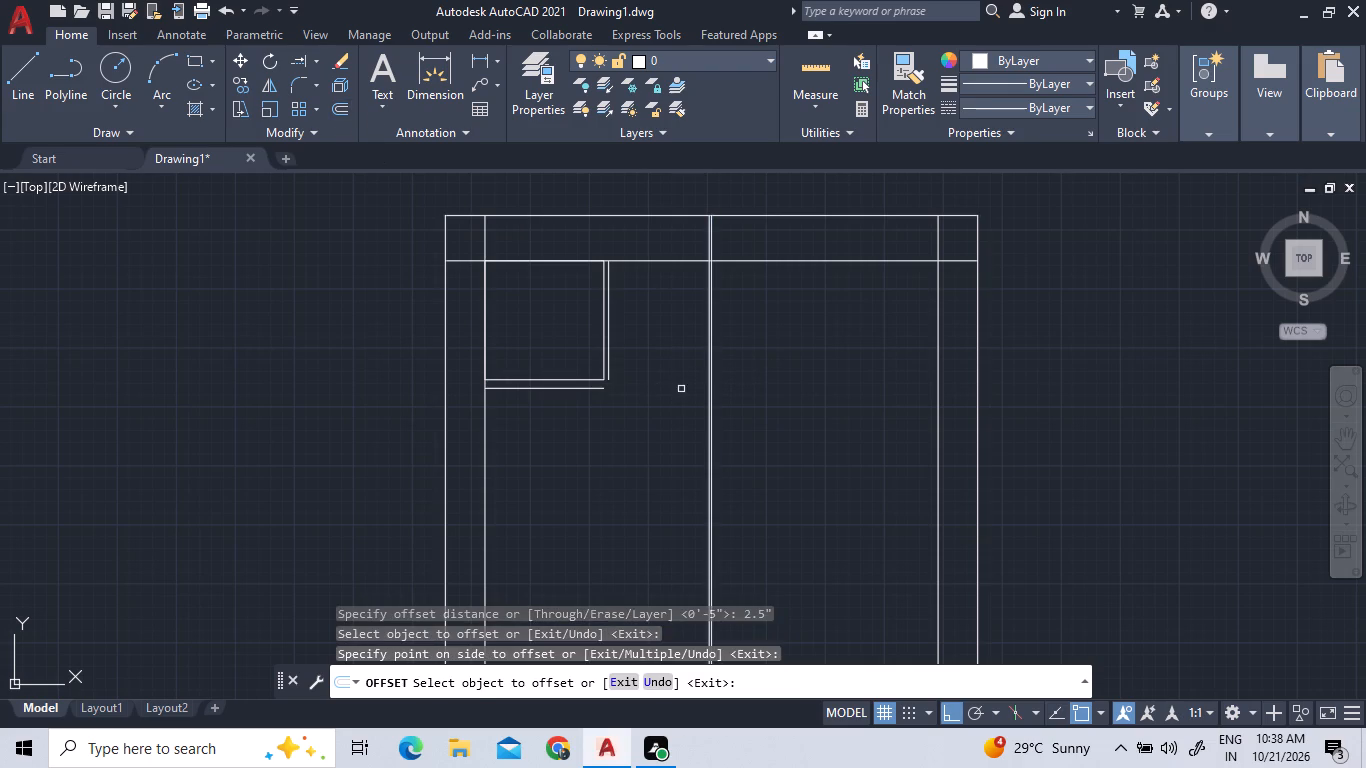
scroll(708, 382, "up", 2)
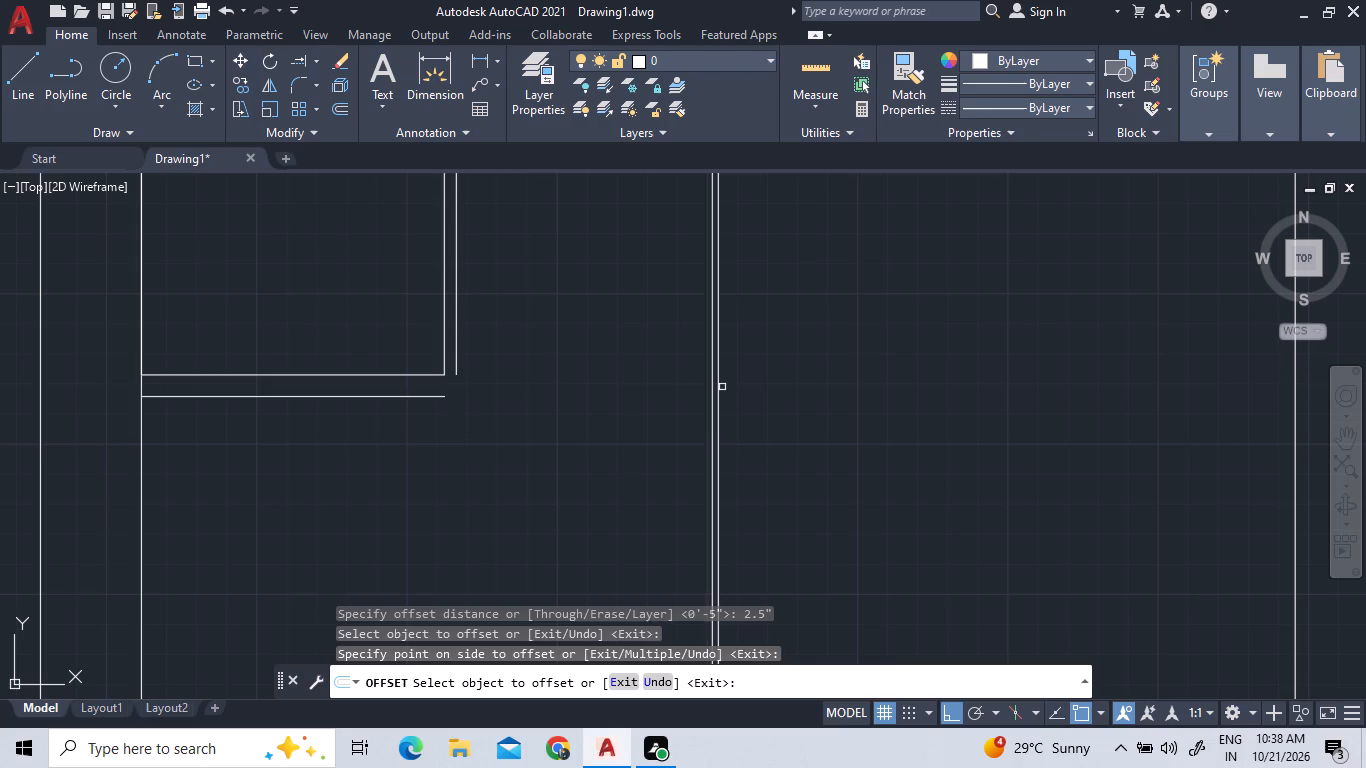
left_click(718, 386)
left_click(756, 377)
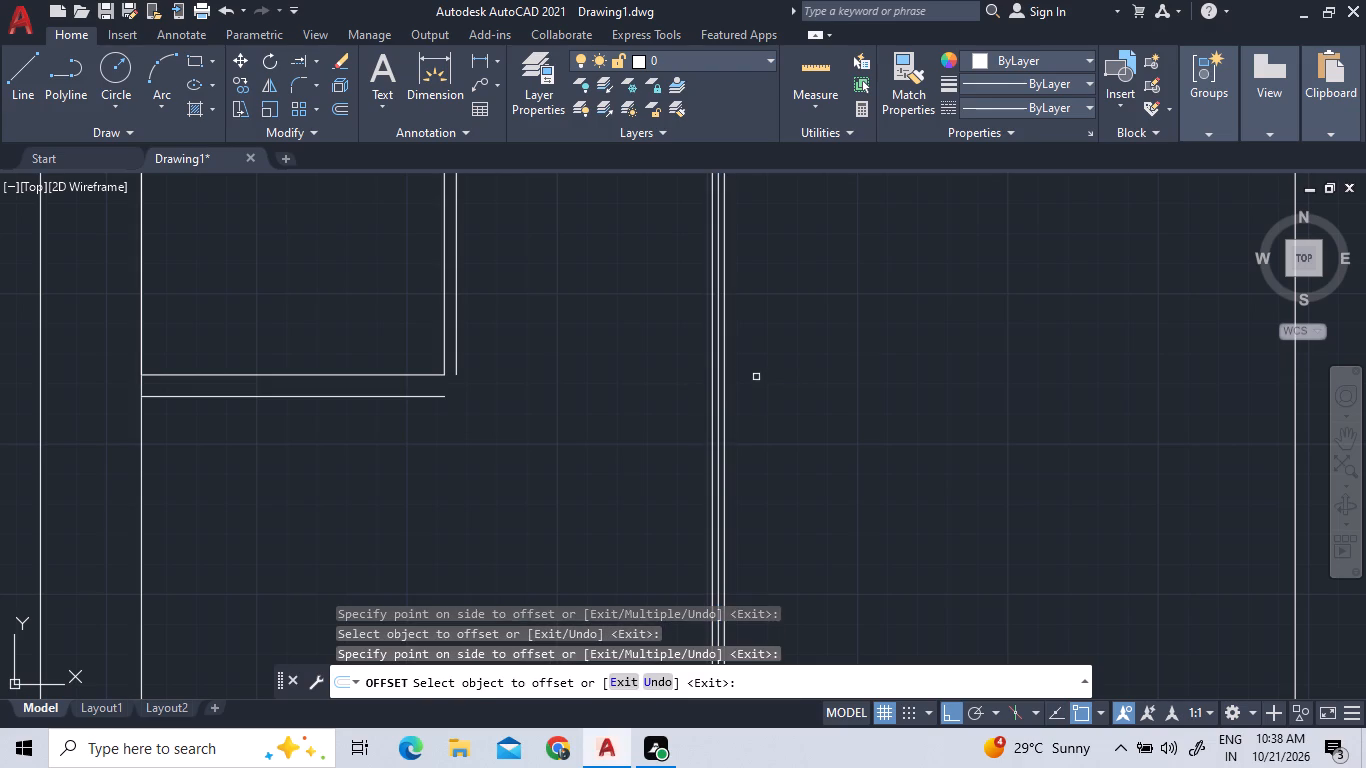
Draw a 10'6" by 10'6" rectangle inward from the grid's inner upper-right intersection, below the upper inner line.
scroll(759, 389, "down", 3)
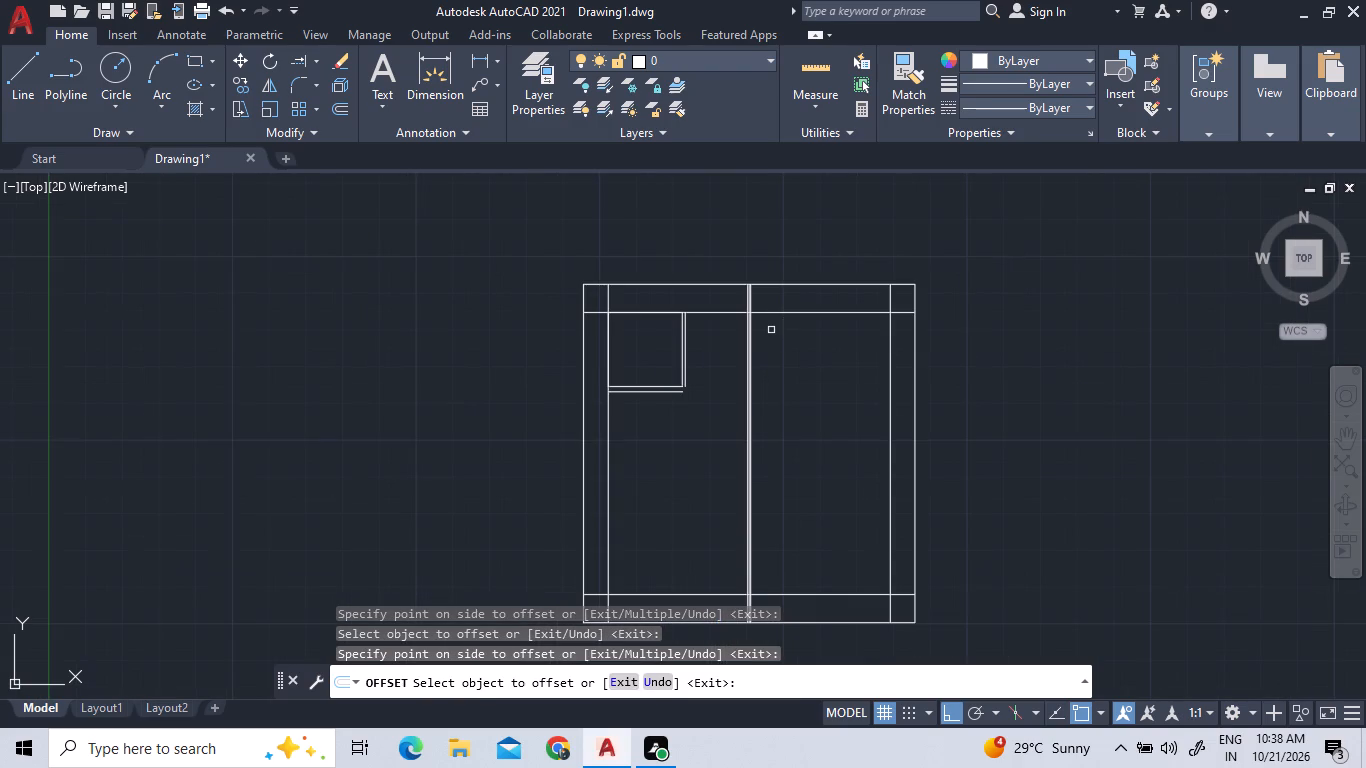
left_click(189, 64)
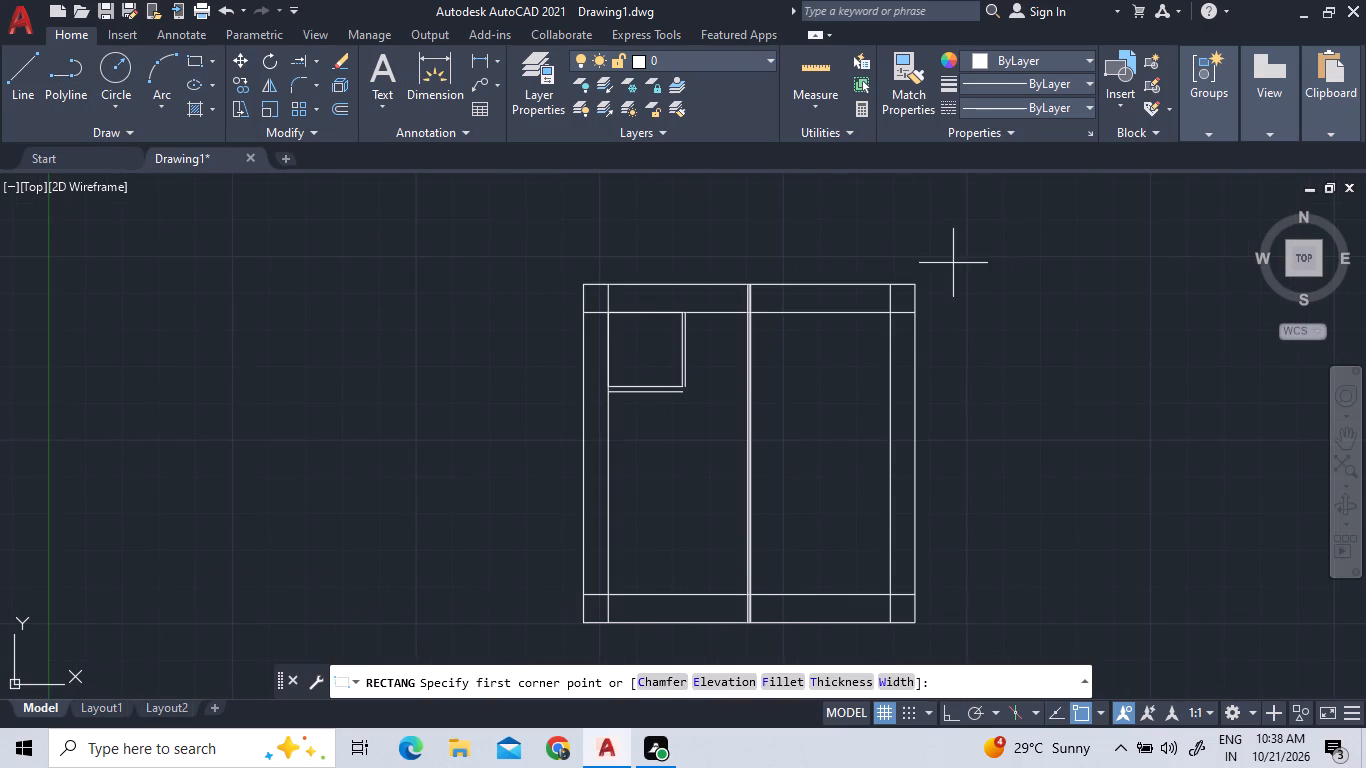
scroll(905, 305, "up", 3)
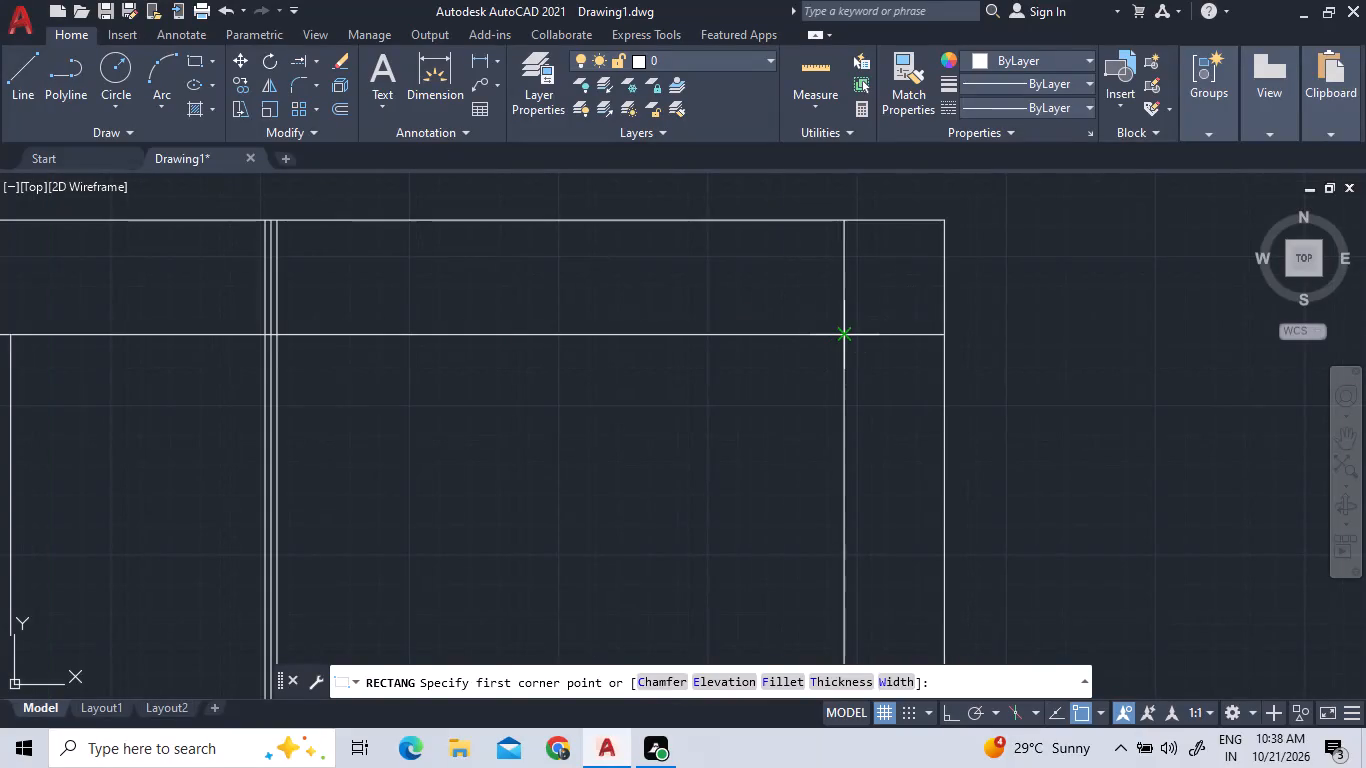
left_click(843, 338)
scroll(630, 475, "down", 3)
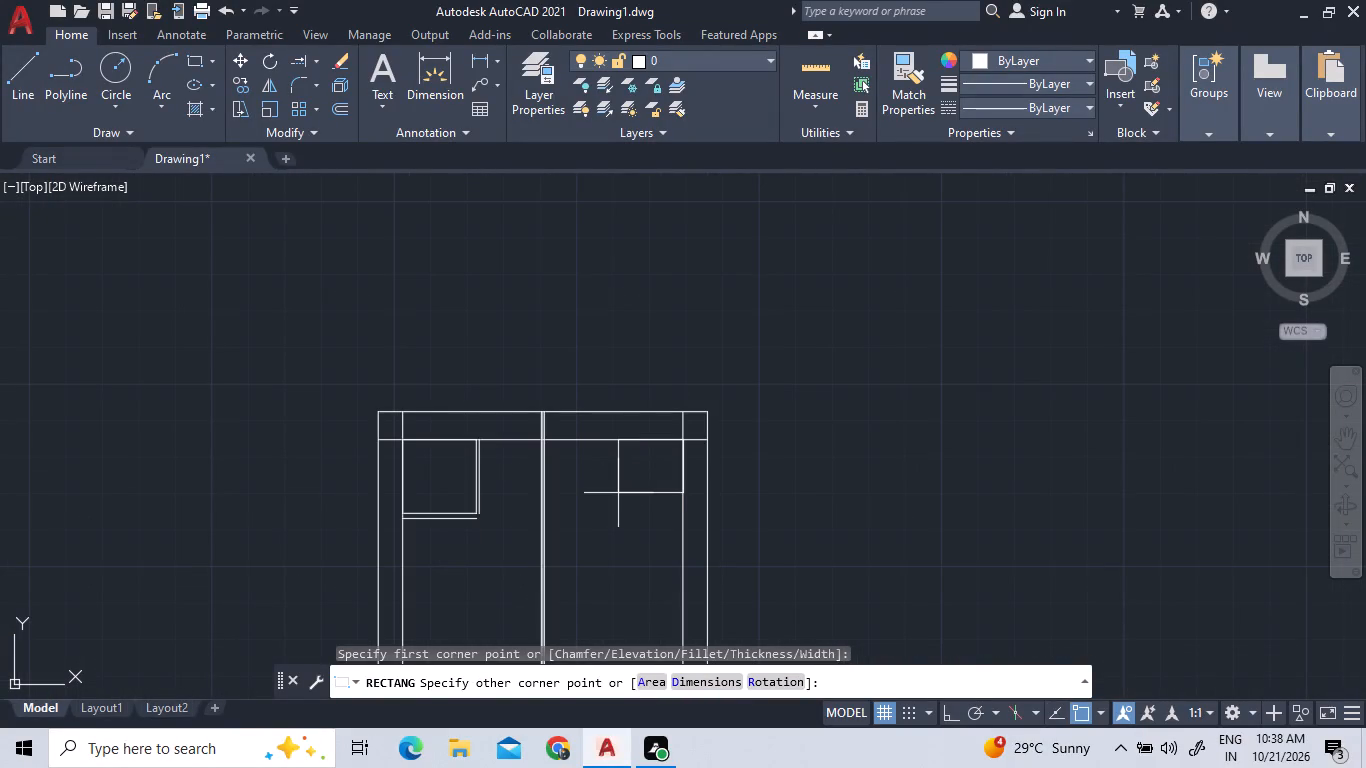
type("d")
key("space")
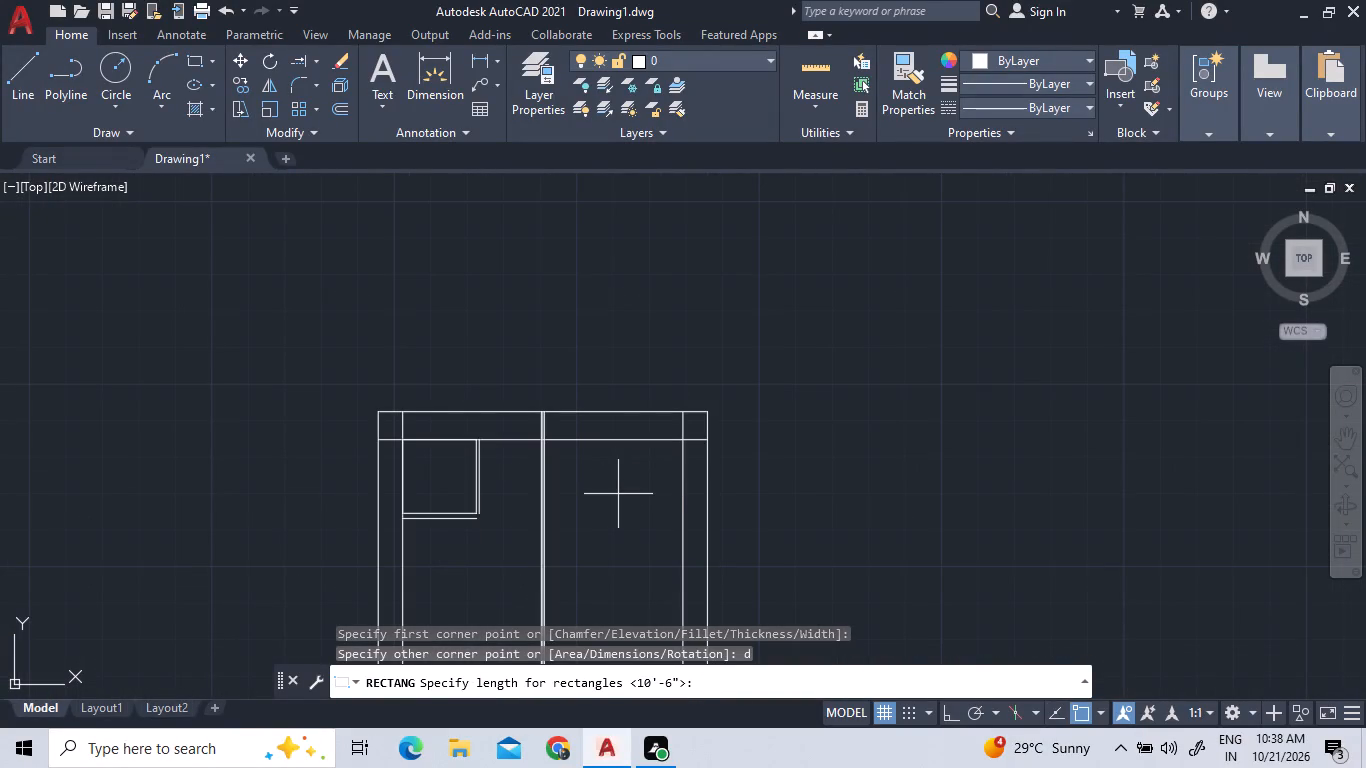
type("10'6\"")
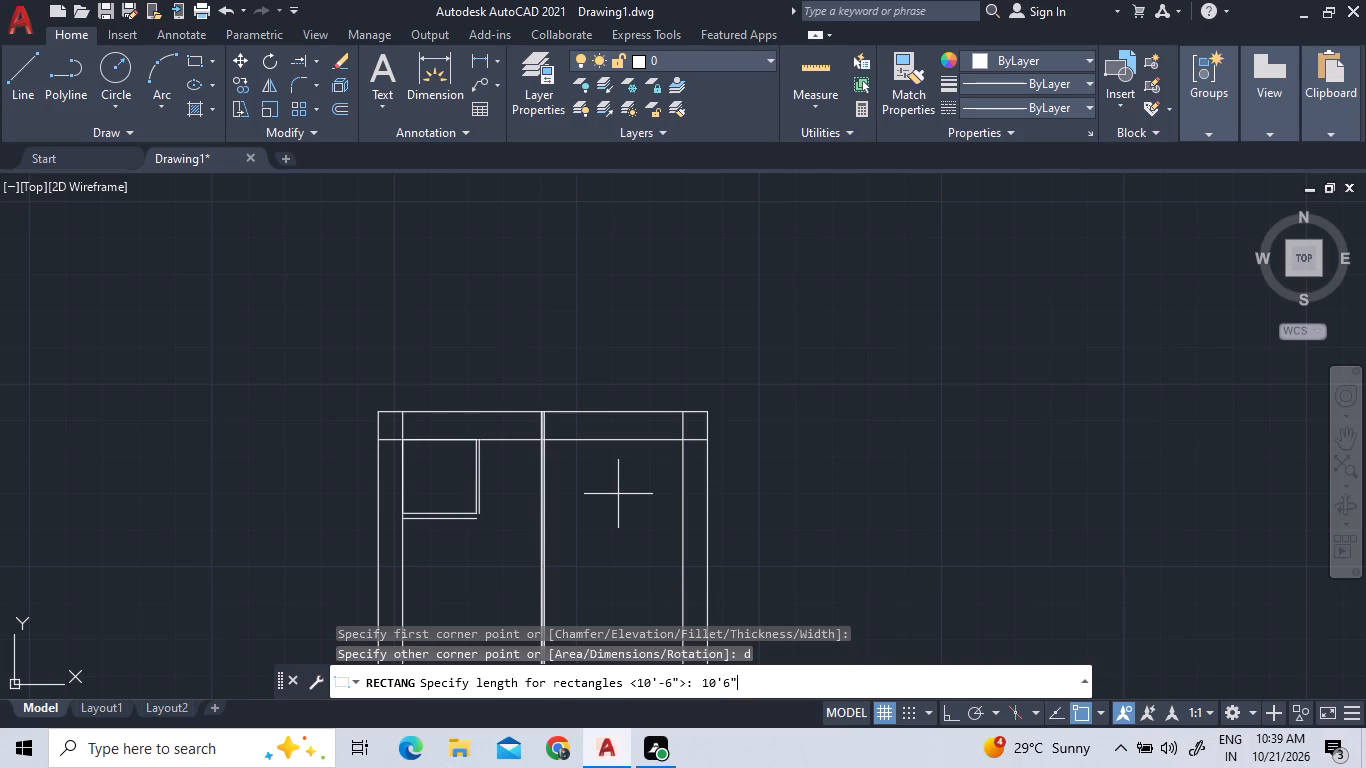
key("Return")
type("10'6\"")
key("Return")
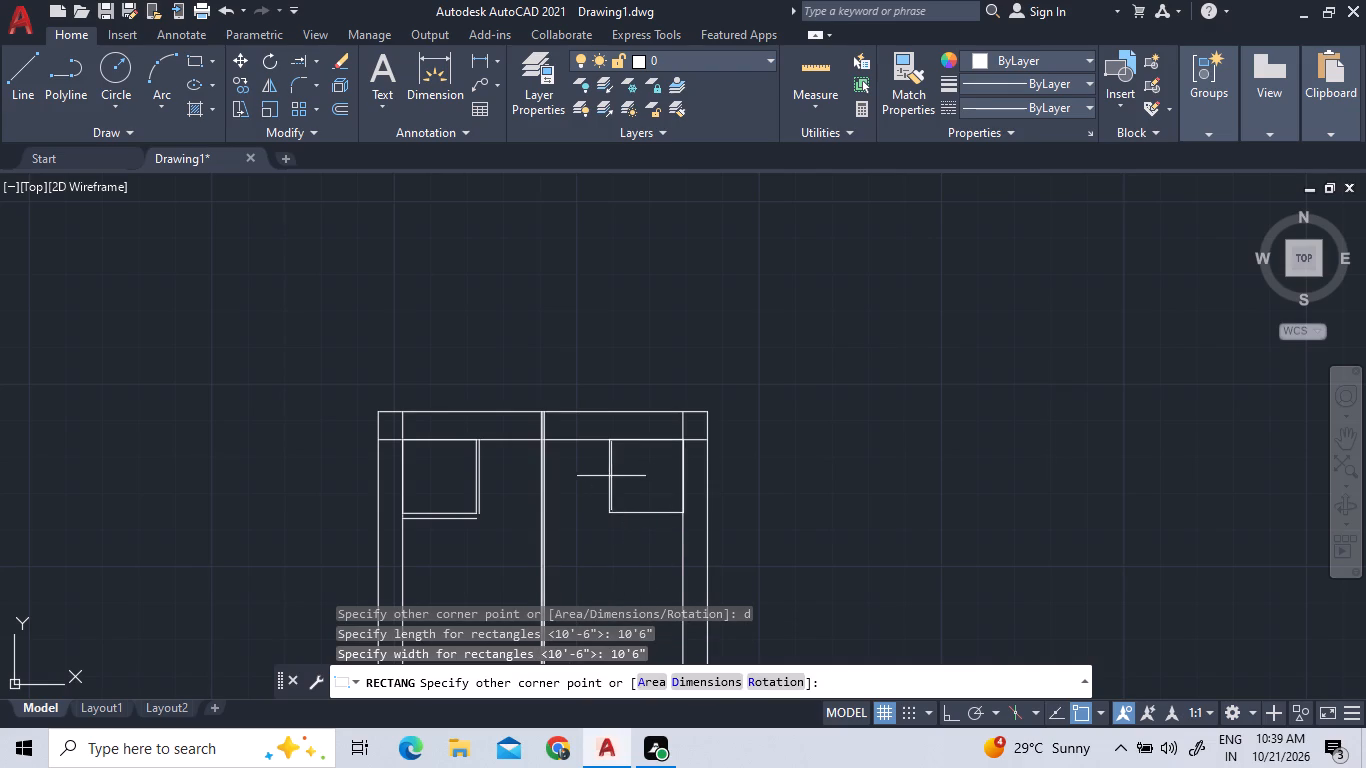
left_click(657, 491)
Explode the new right-hand square into separate lines.
left_click(608, 484)
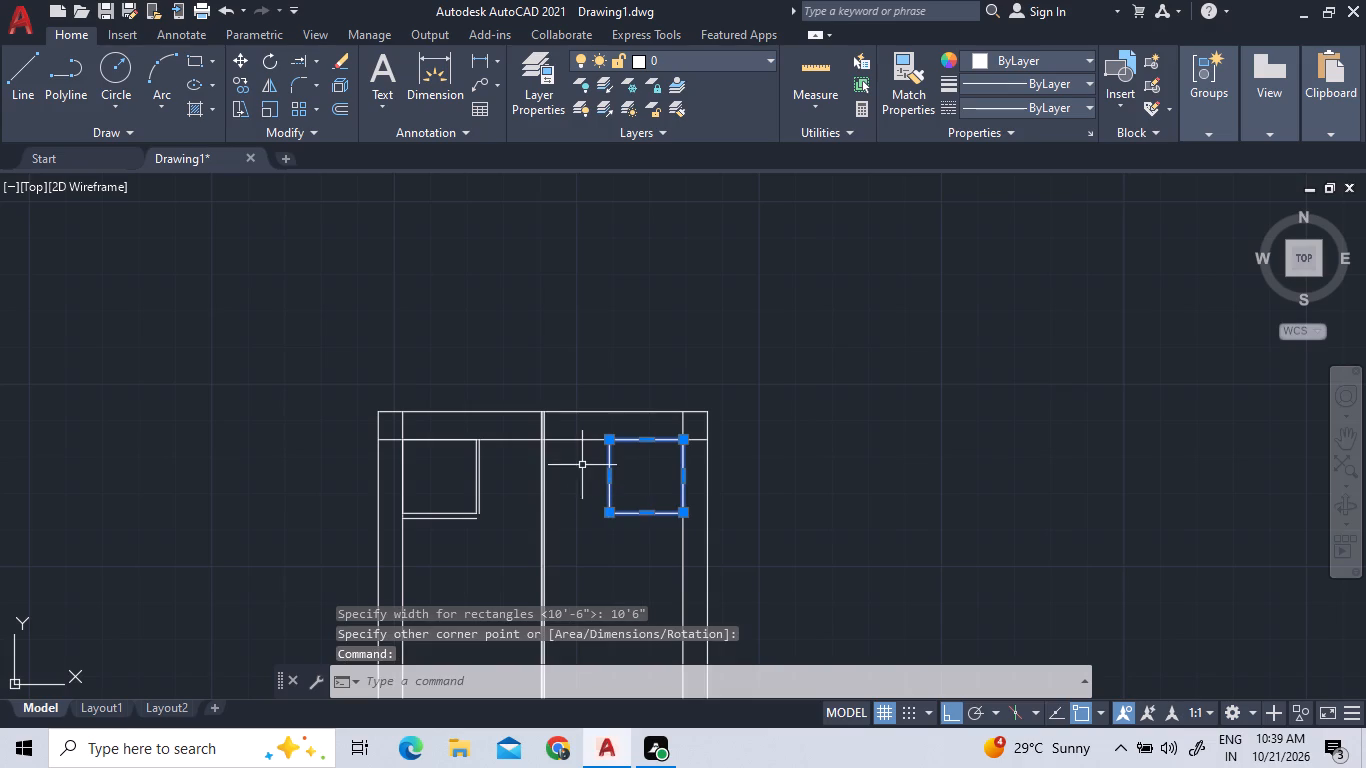
type("x")
key("space")
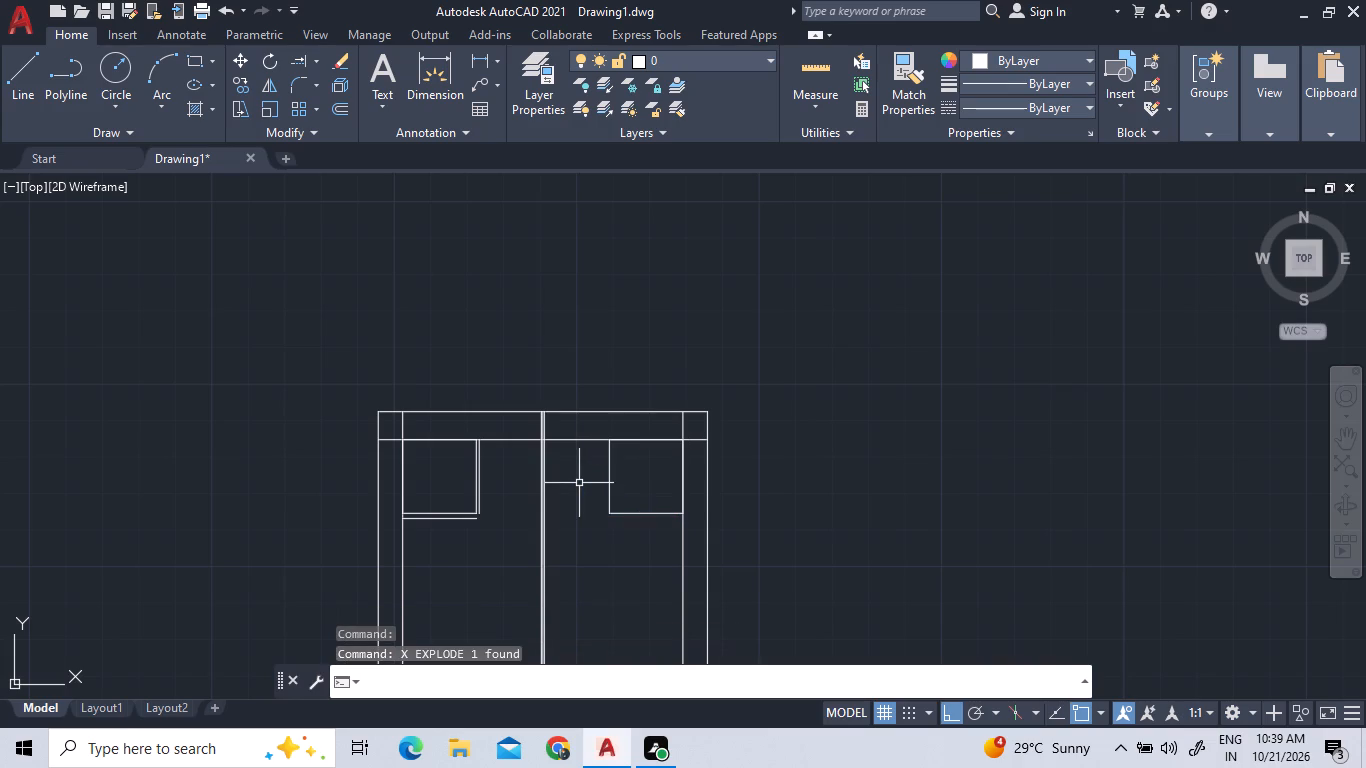
Offset the right-hand square's left edge 5" outward, toward the central vertical lines.
key("o")
key("Return")
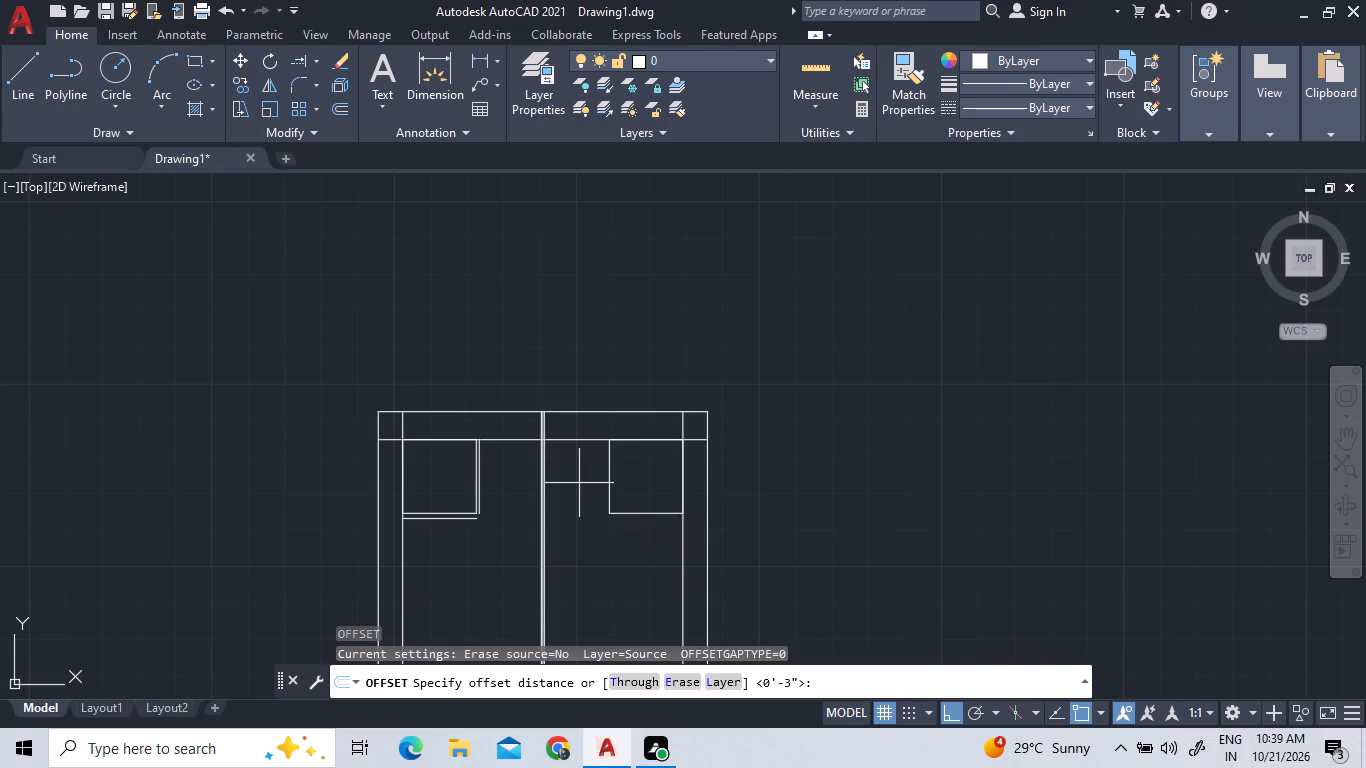
type("5\"")
key("Return")
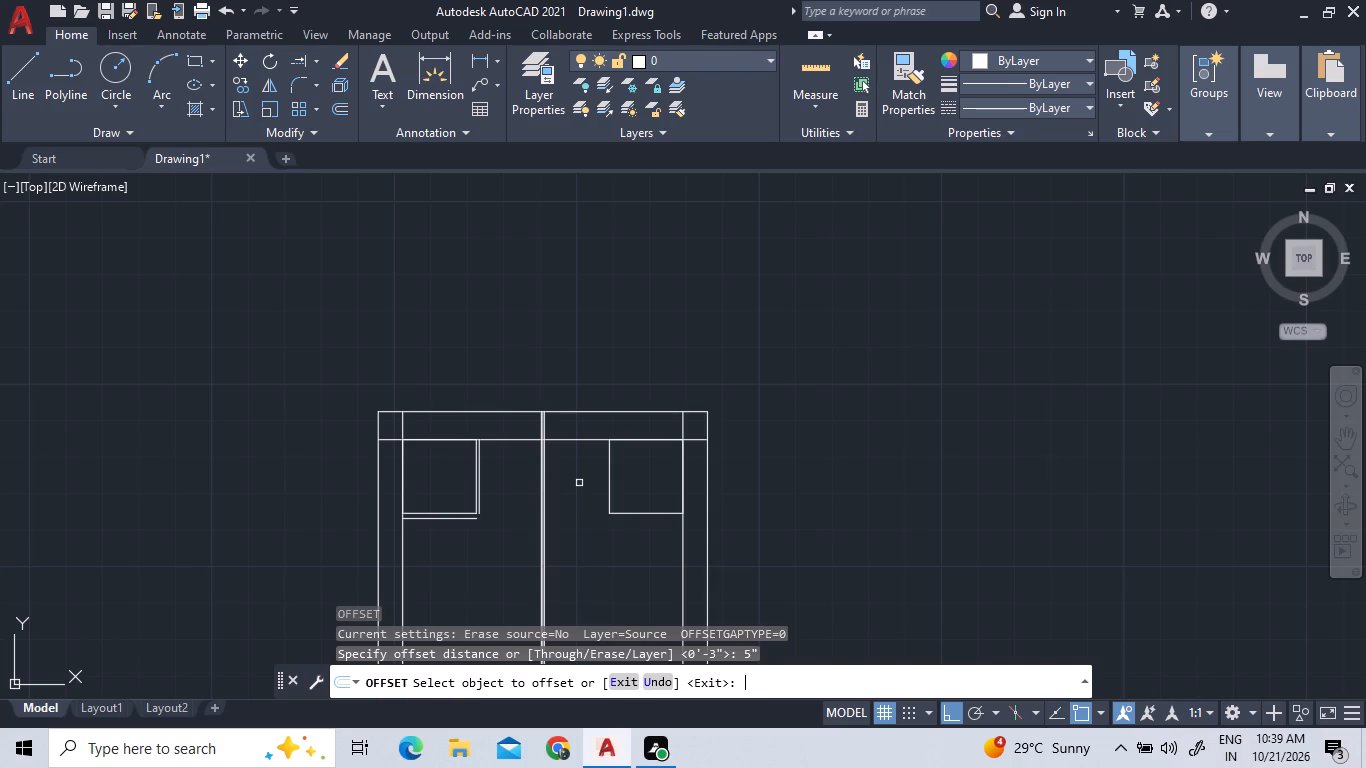
left_click(609, 497)
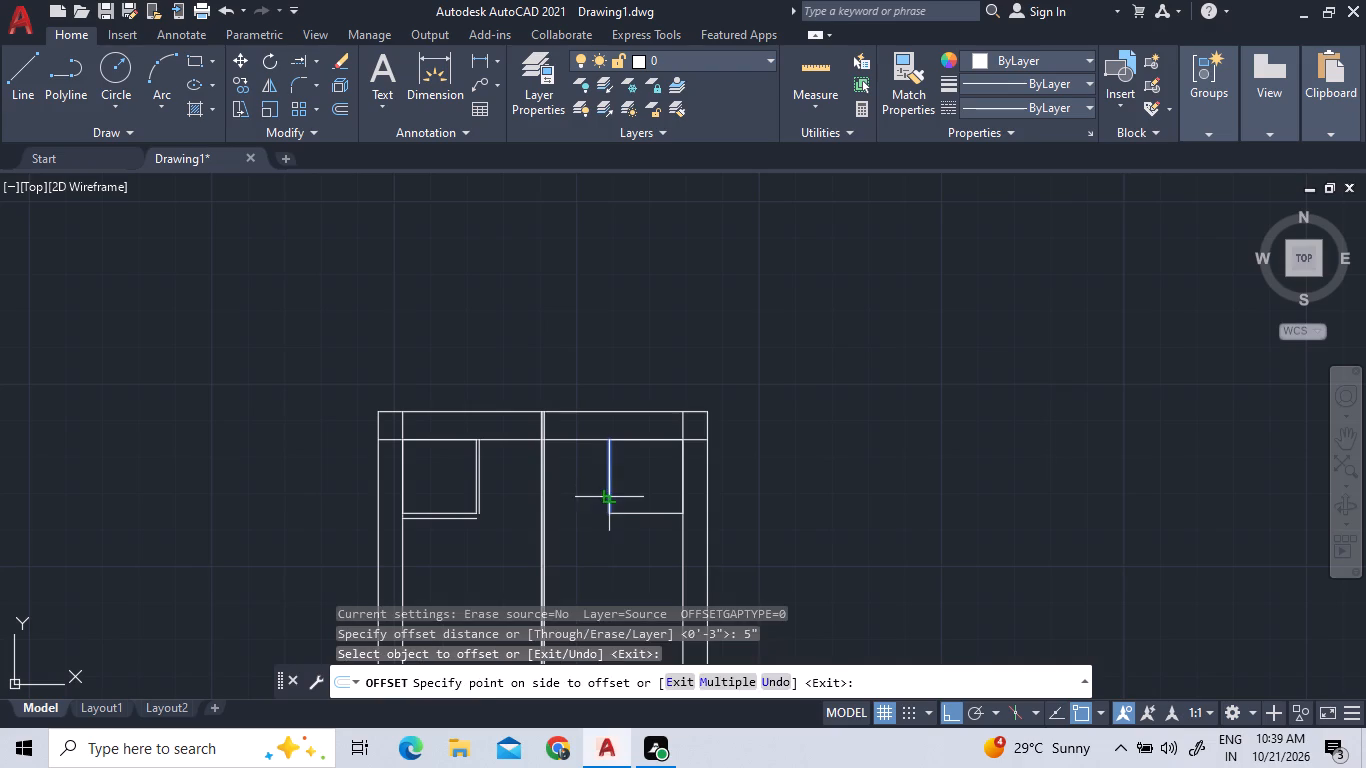
left_click(577, 502)
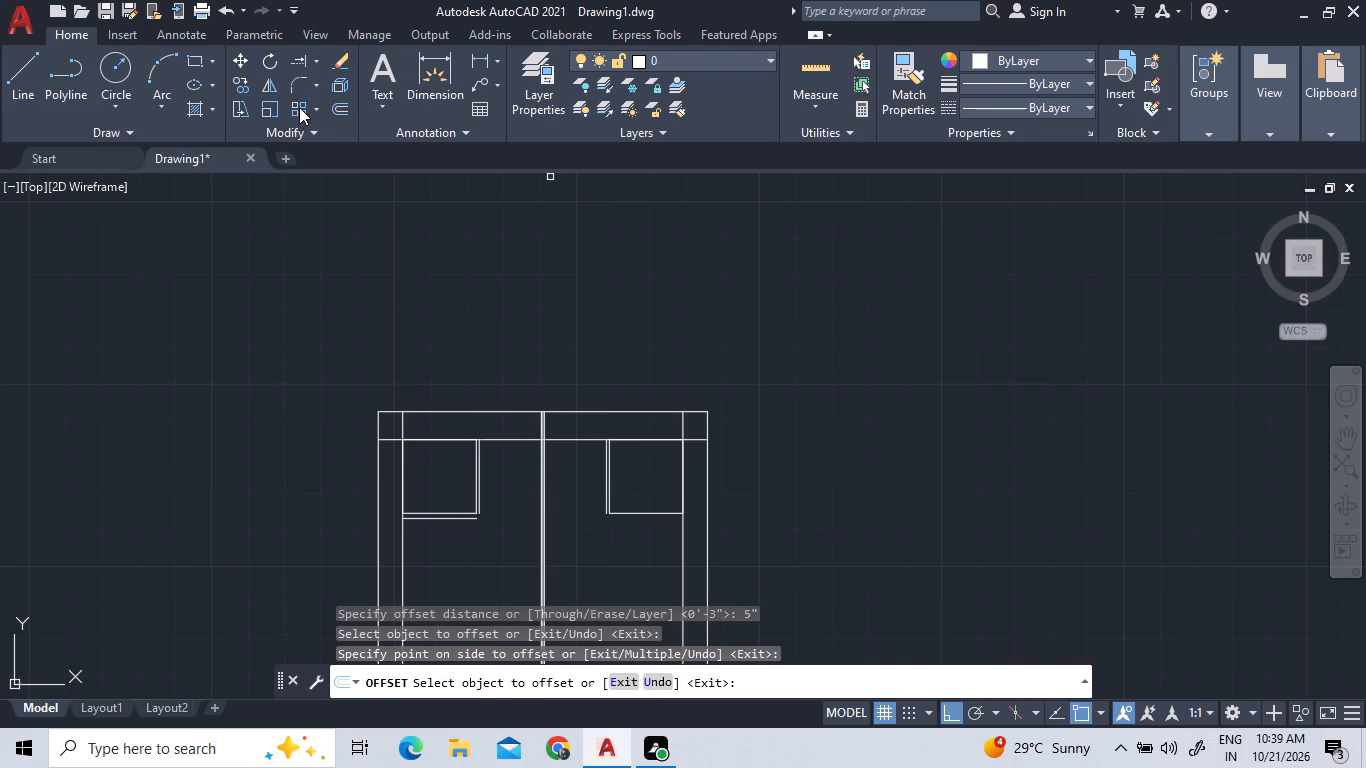
Offset the right-hand square's lower edge 9" downward, outside the square, and end the command.
left_click(337, 109)
type("9\"")
key("Return")
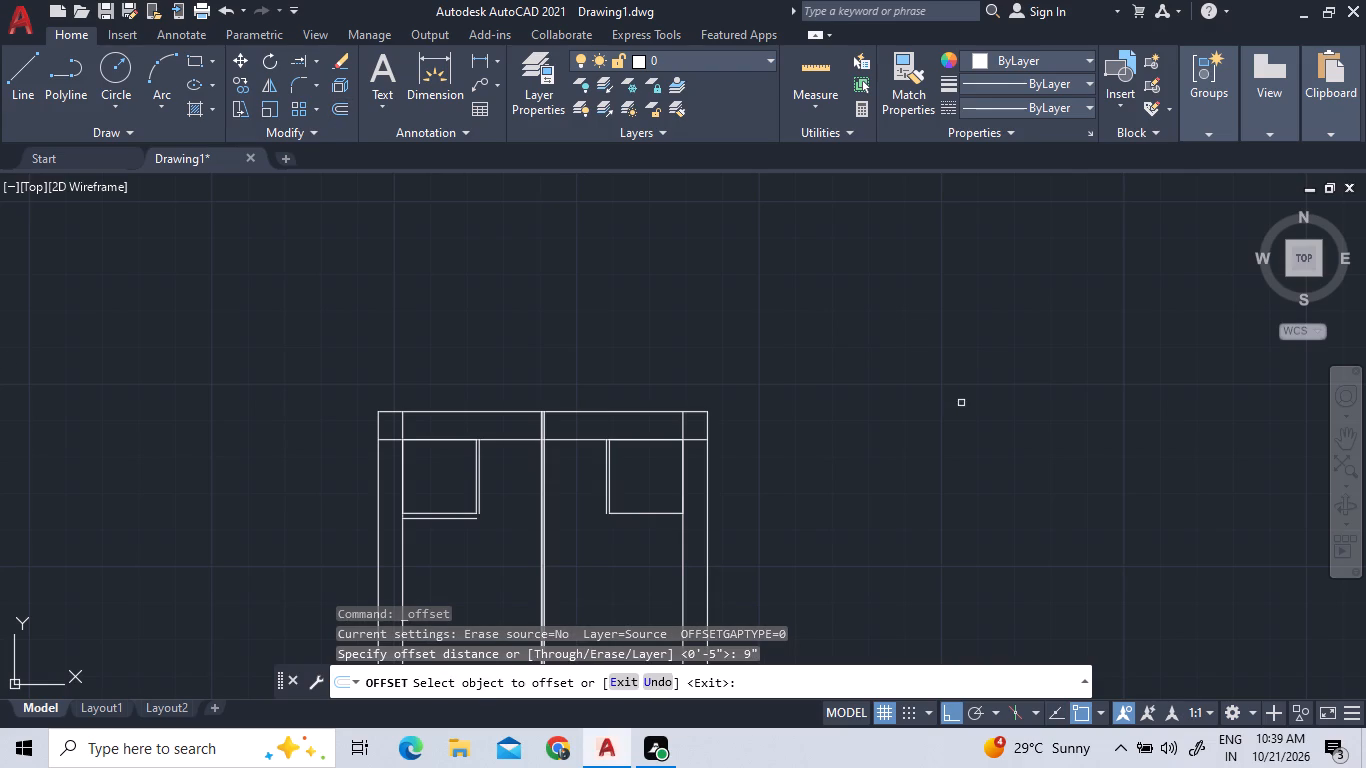
left_click(638, 513)
left_click(646, 549)
right_click(651, 493)
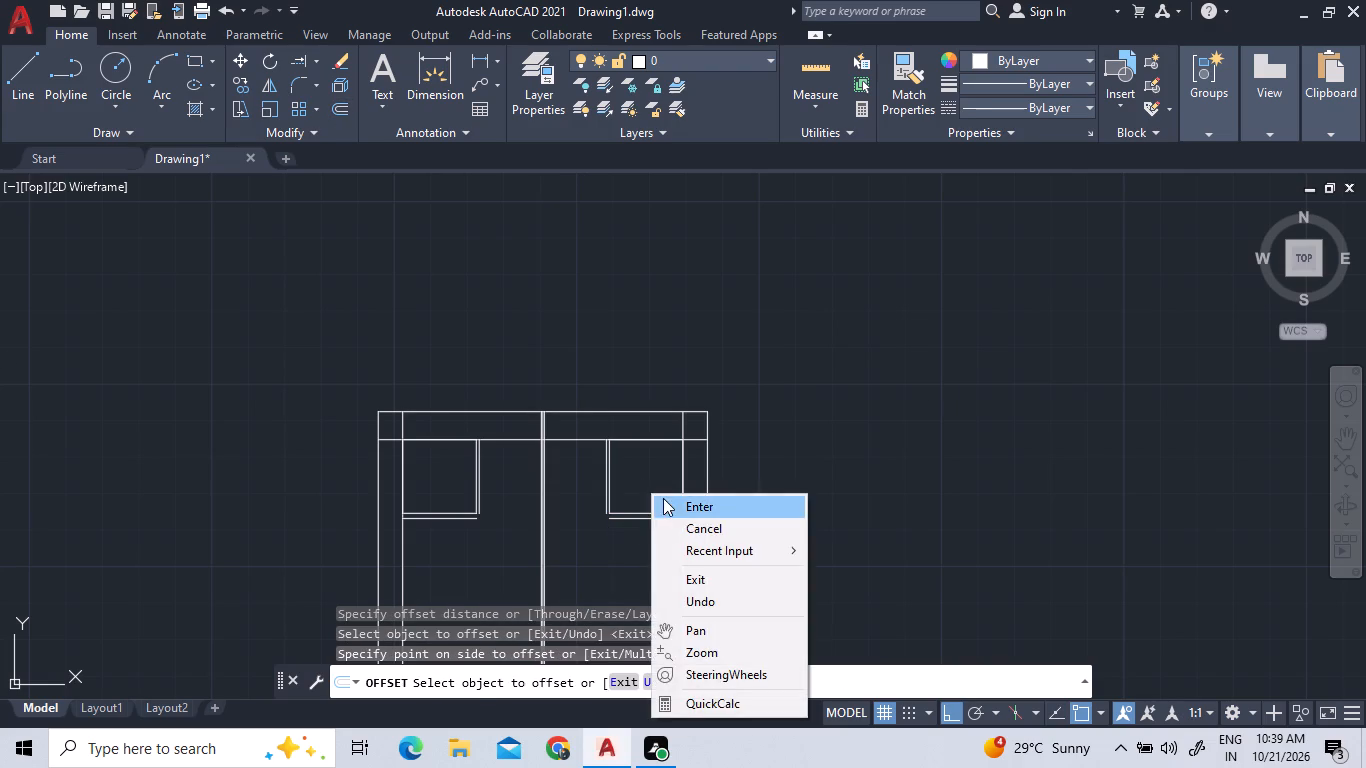
left_click(667, 500)
Fillet the right-hand square's outer left and outer lower offset lines so they meet in a sharp corner.
scroll(587, 503, "up", 3)
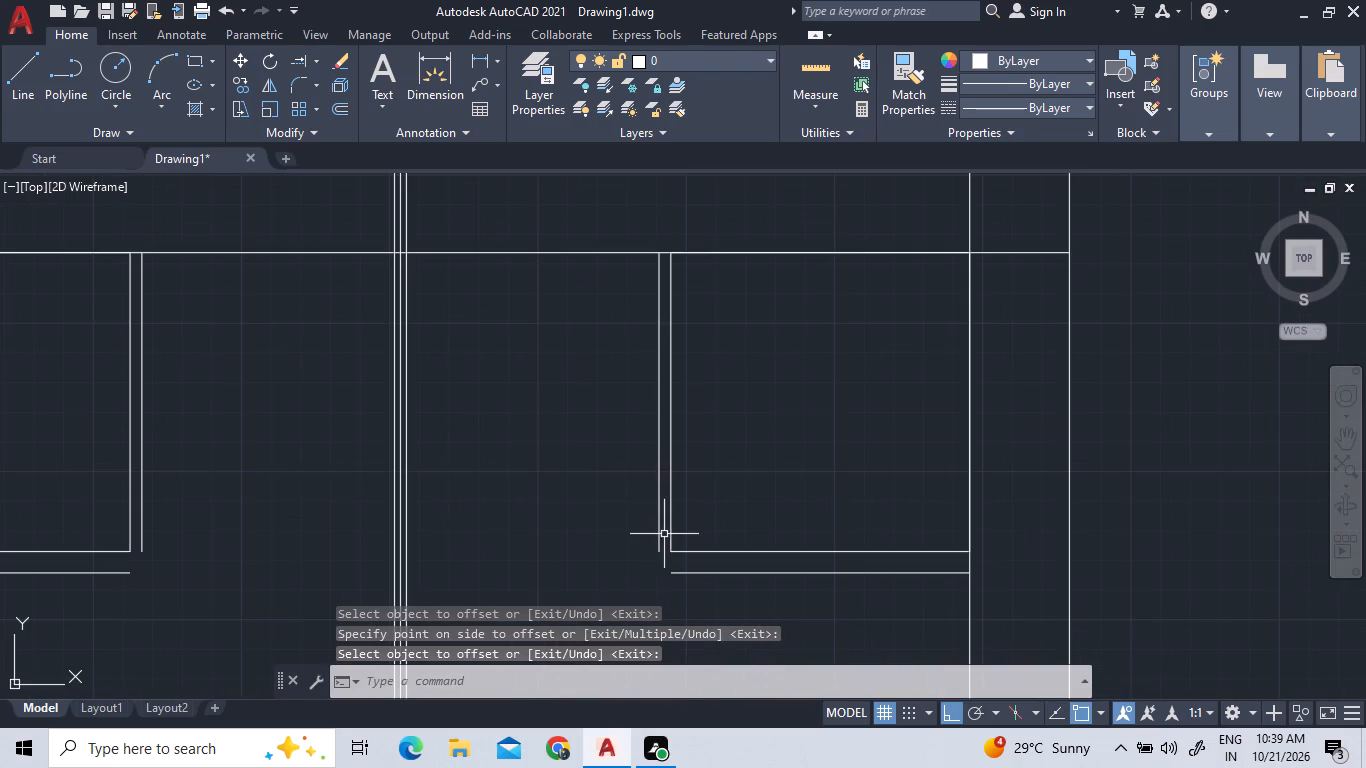
left_click(660, 531)
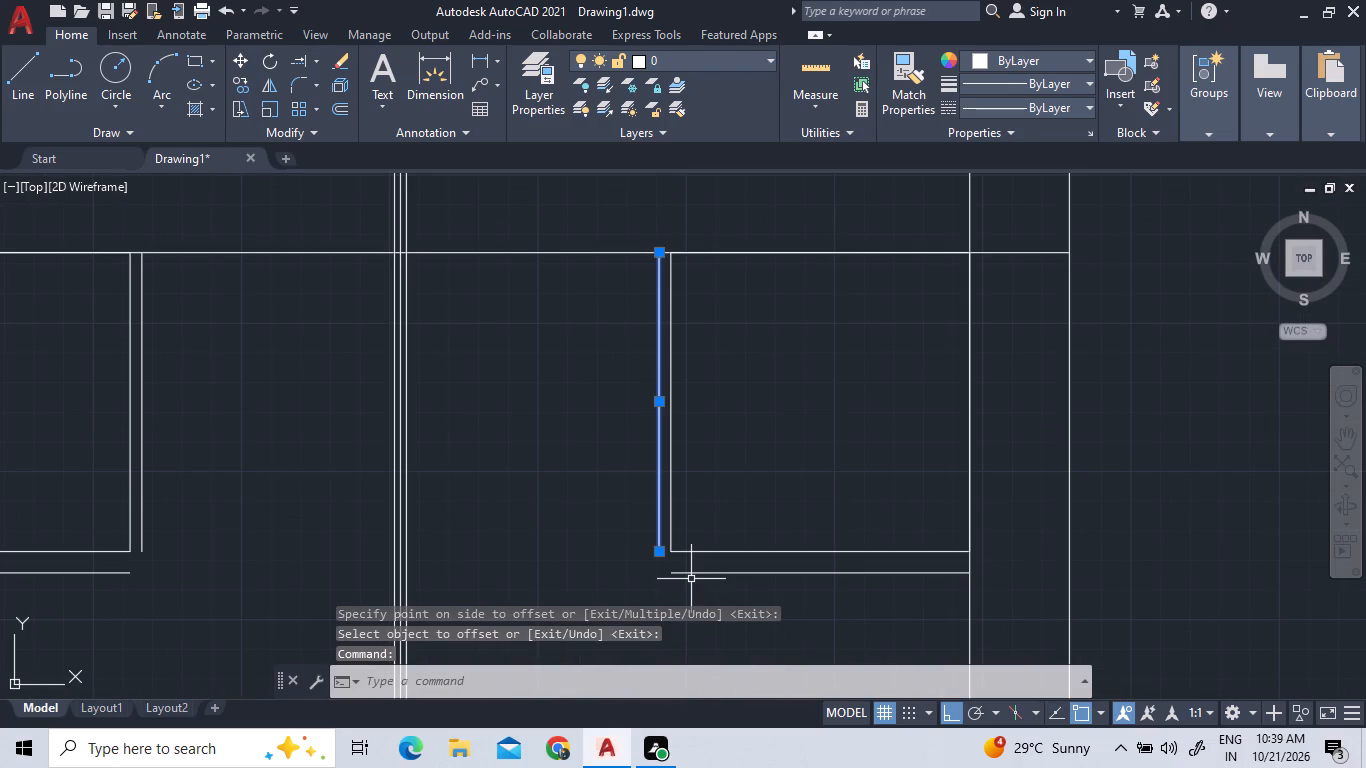
type("f")
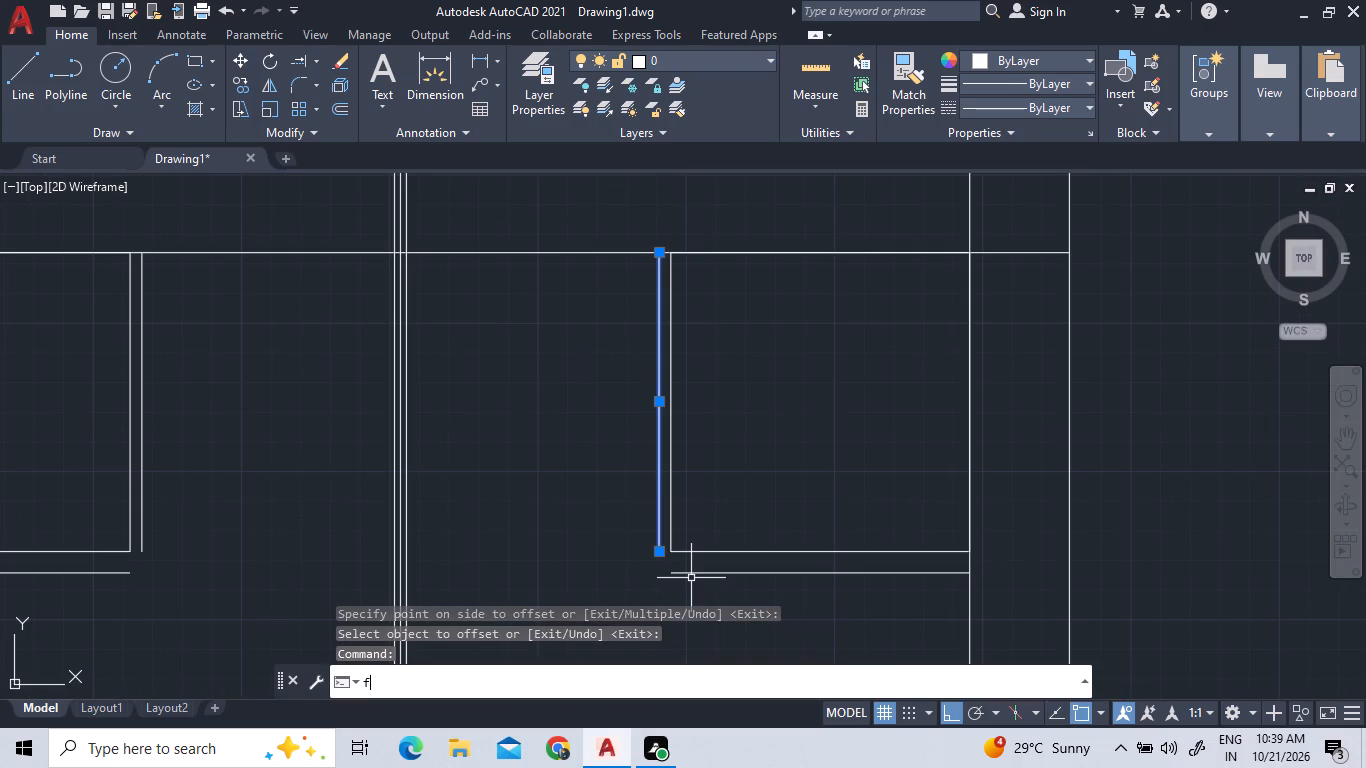
key("space")
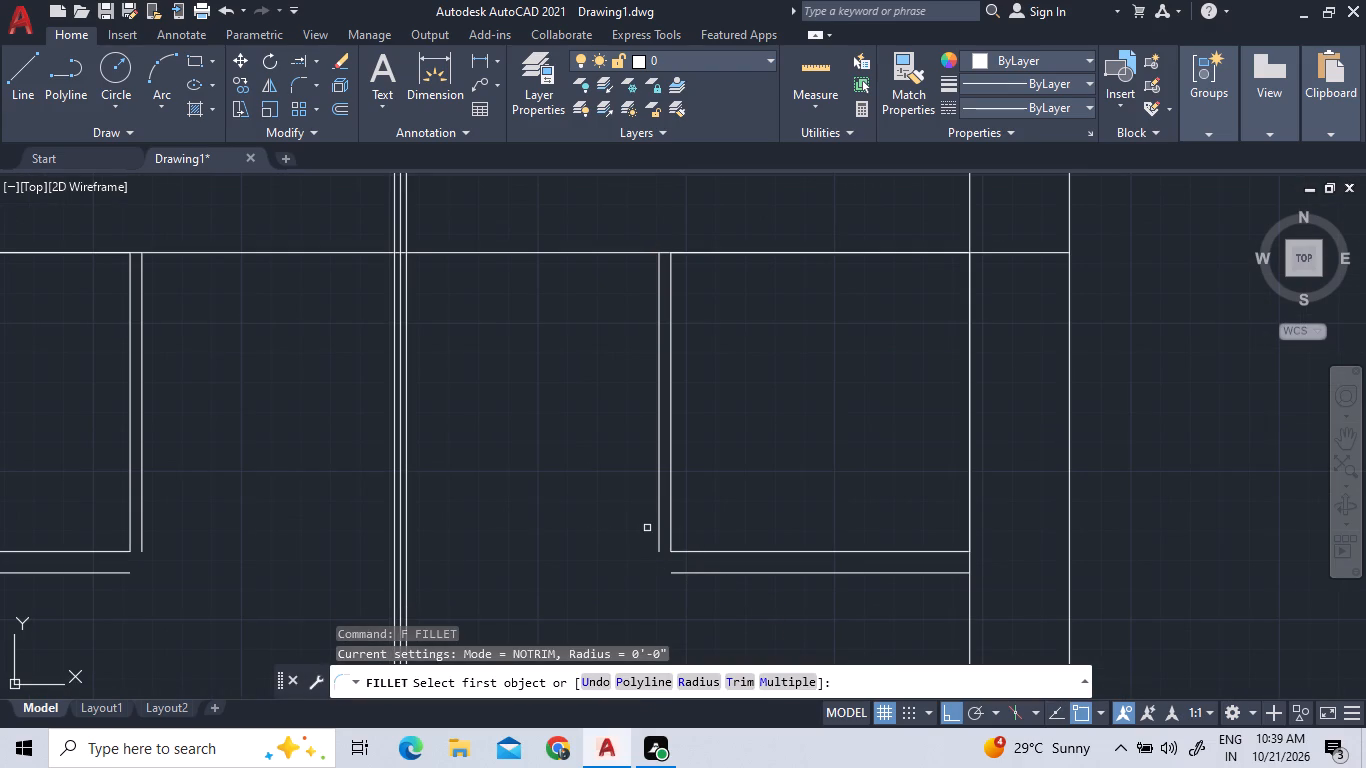
left_click(658, 526)
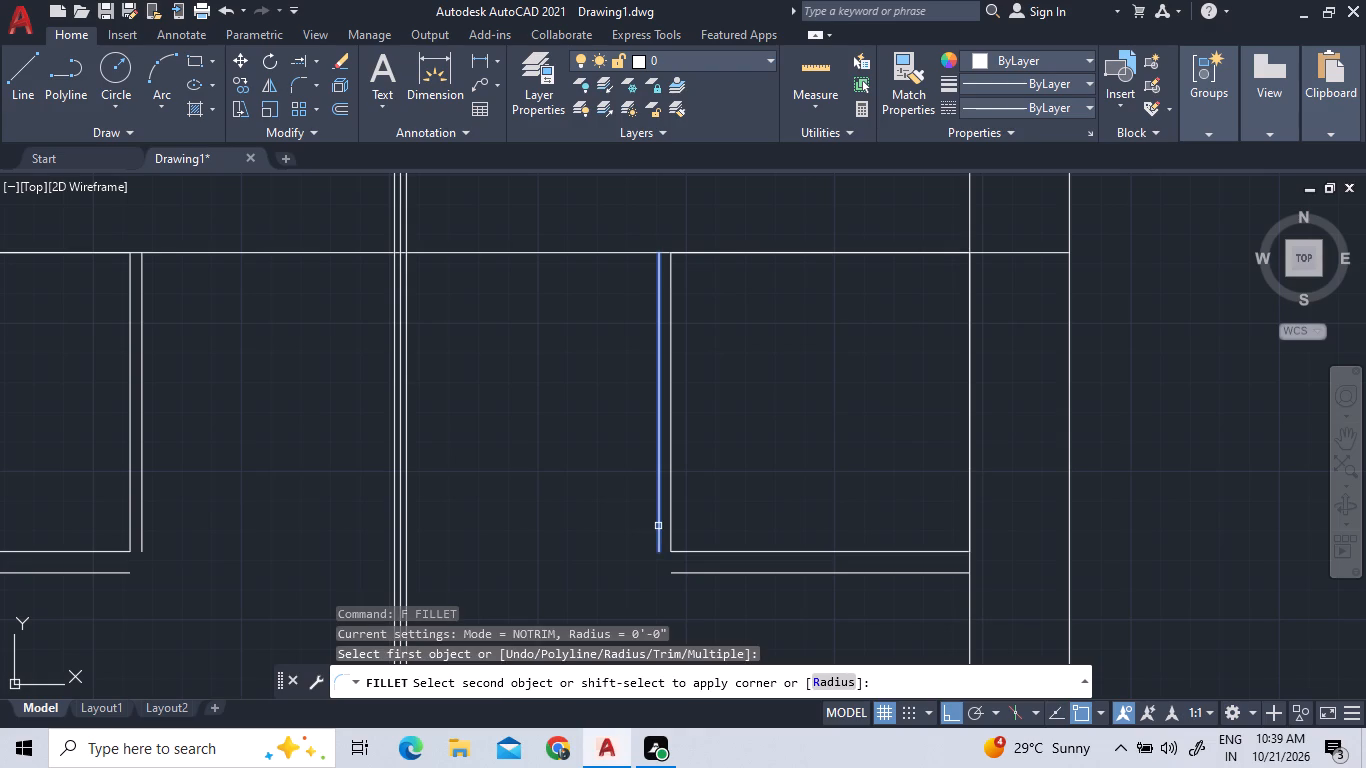
left_click(695, 574, "shift")
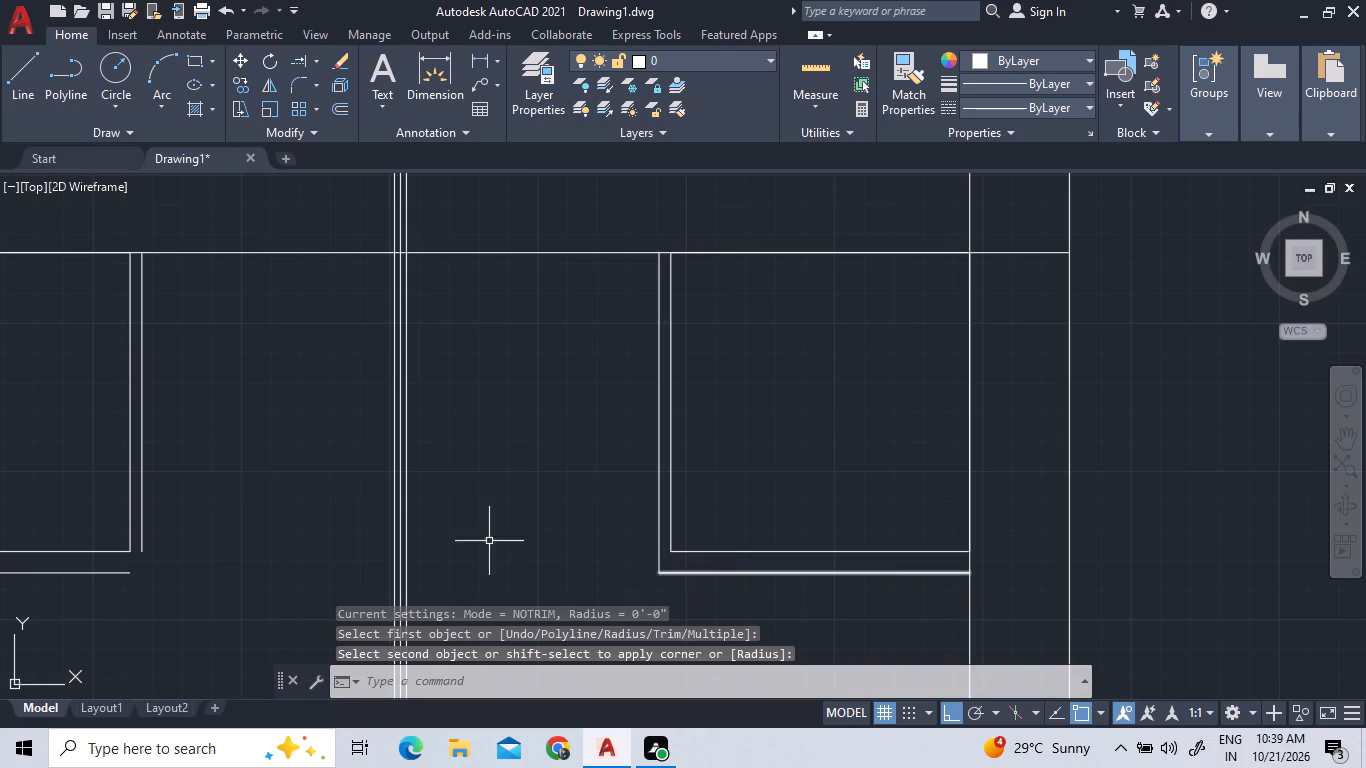
Fillet the left-hand square's outer right and outer lower offset lines so they meet in a sharp corner.
key("f")
key("space")
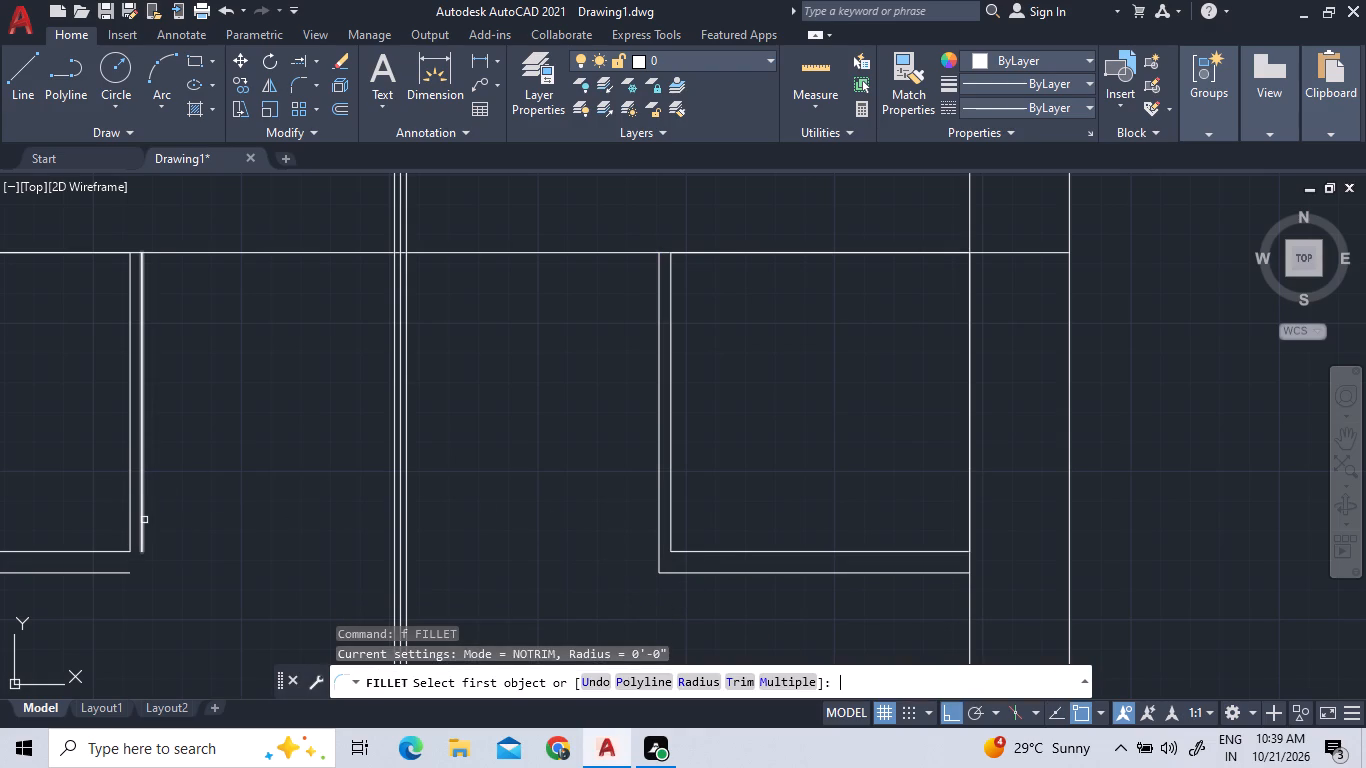
left_click(144, 517, "shift")
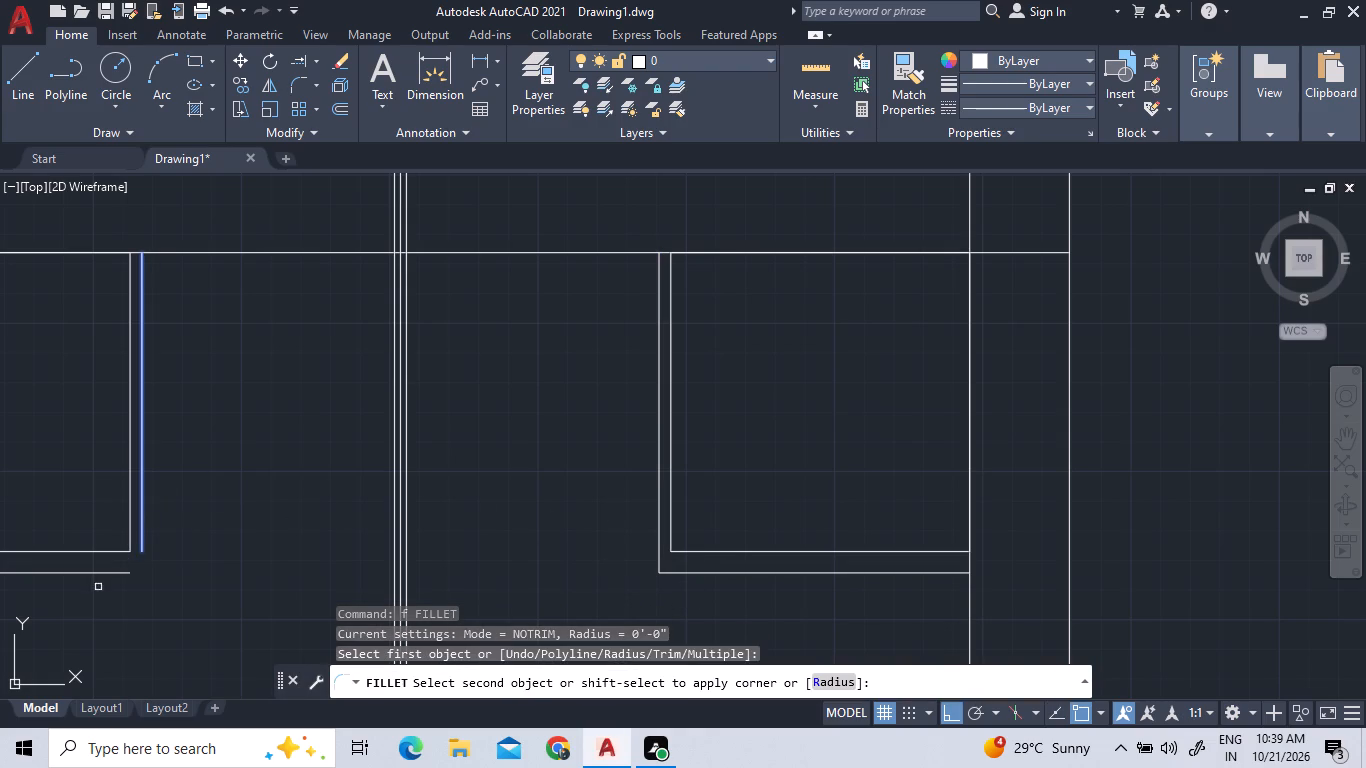
left_click(113, 571, "shift")
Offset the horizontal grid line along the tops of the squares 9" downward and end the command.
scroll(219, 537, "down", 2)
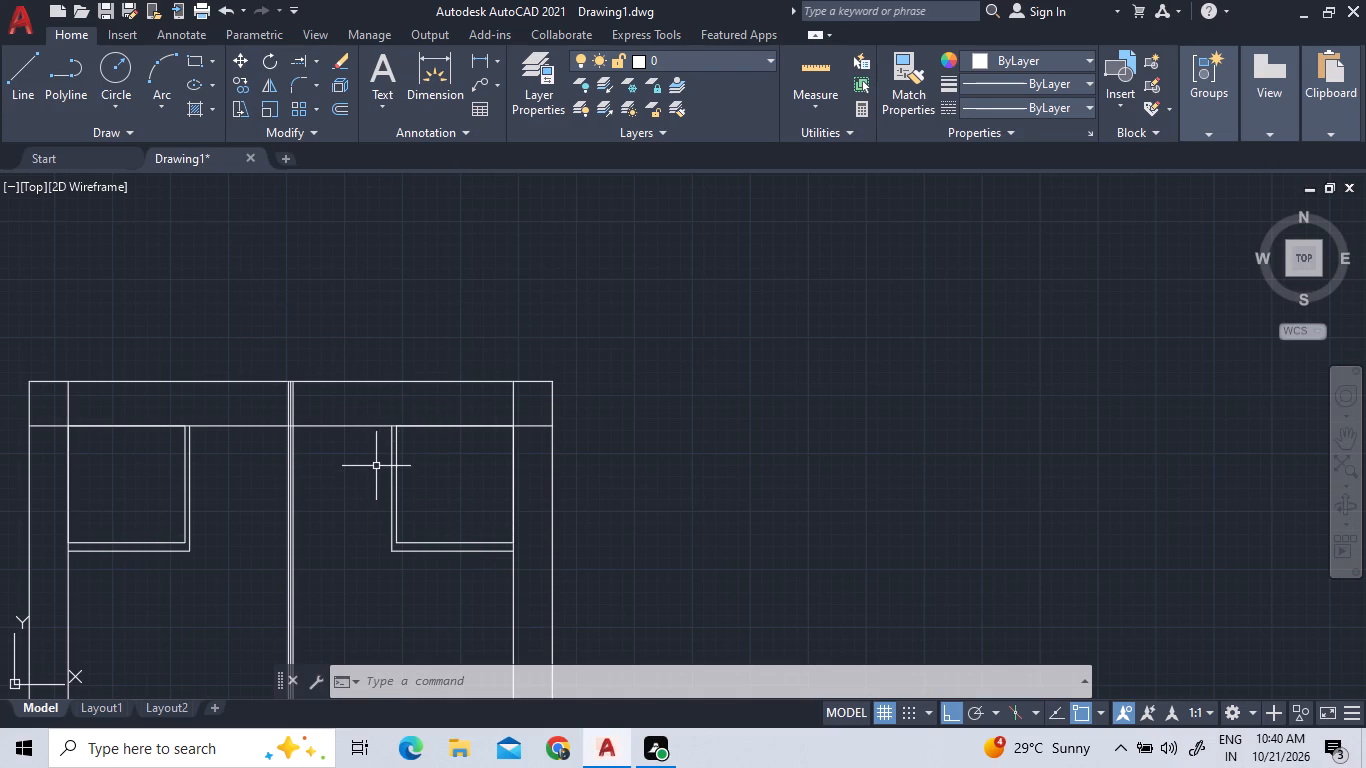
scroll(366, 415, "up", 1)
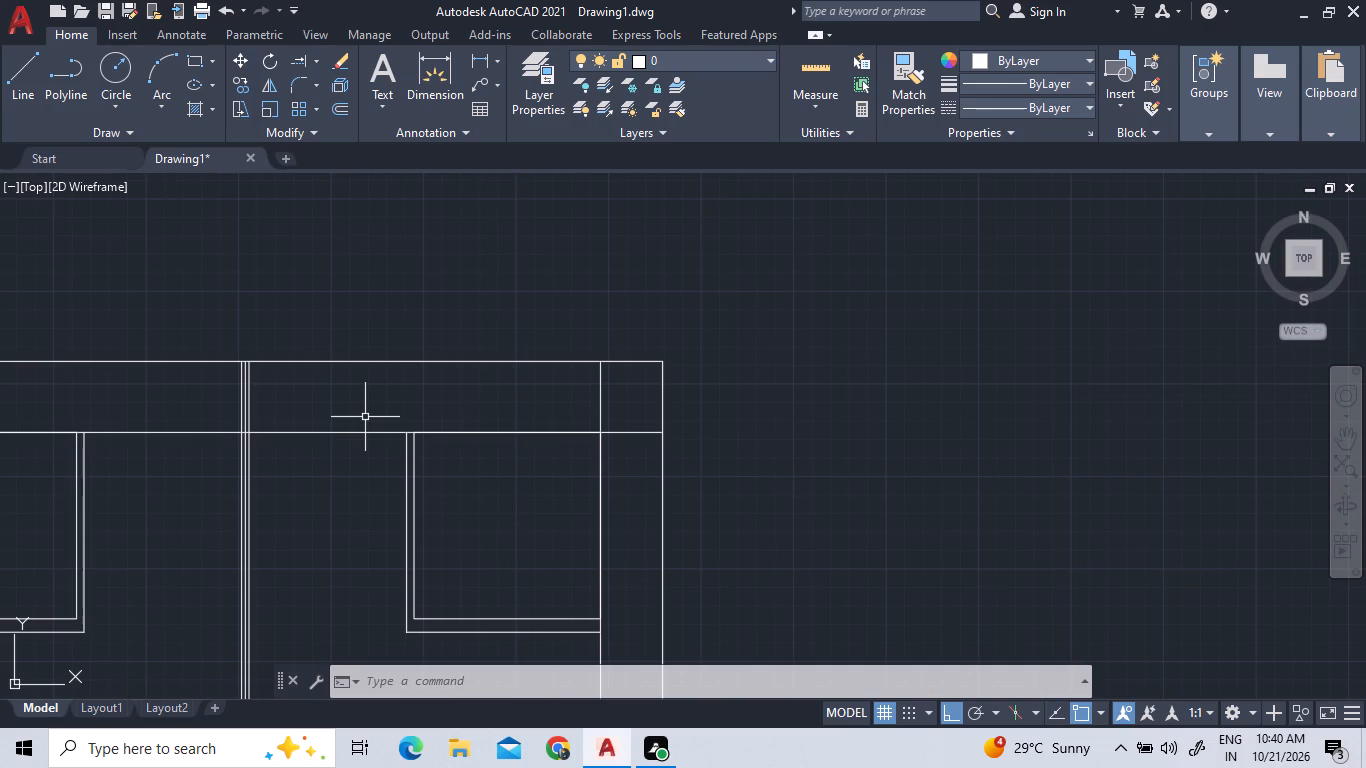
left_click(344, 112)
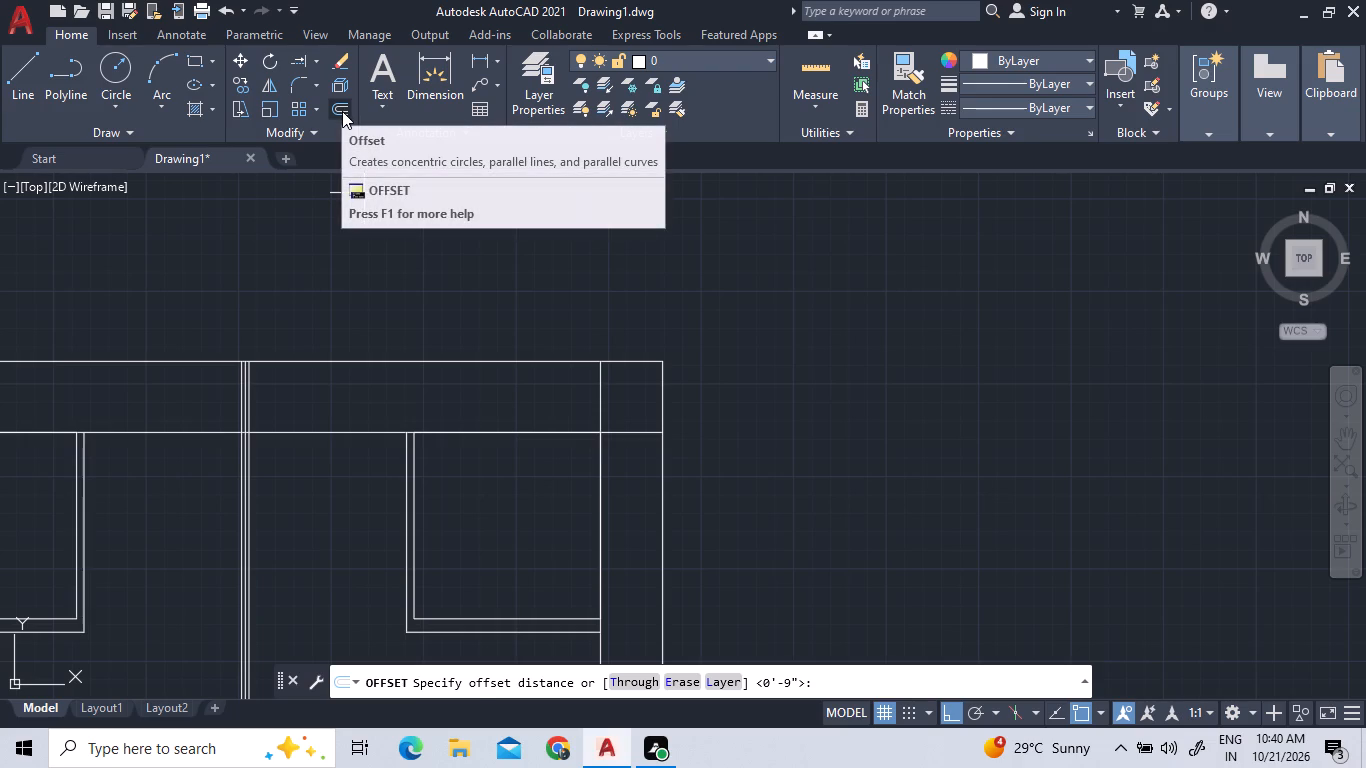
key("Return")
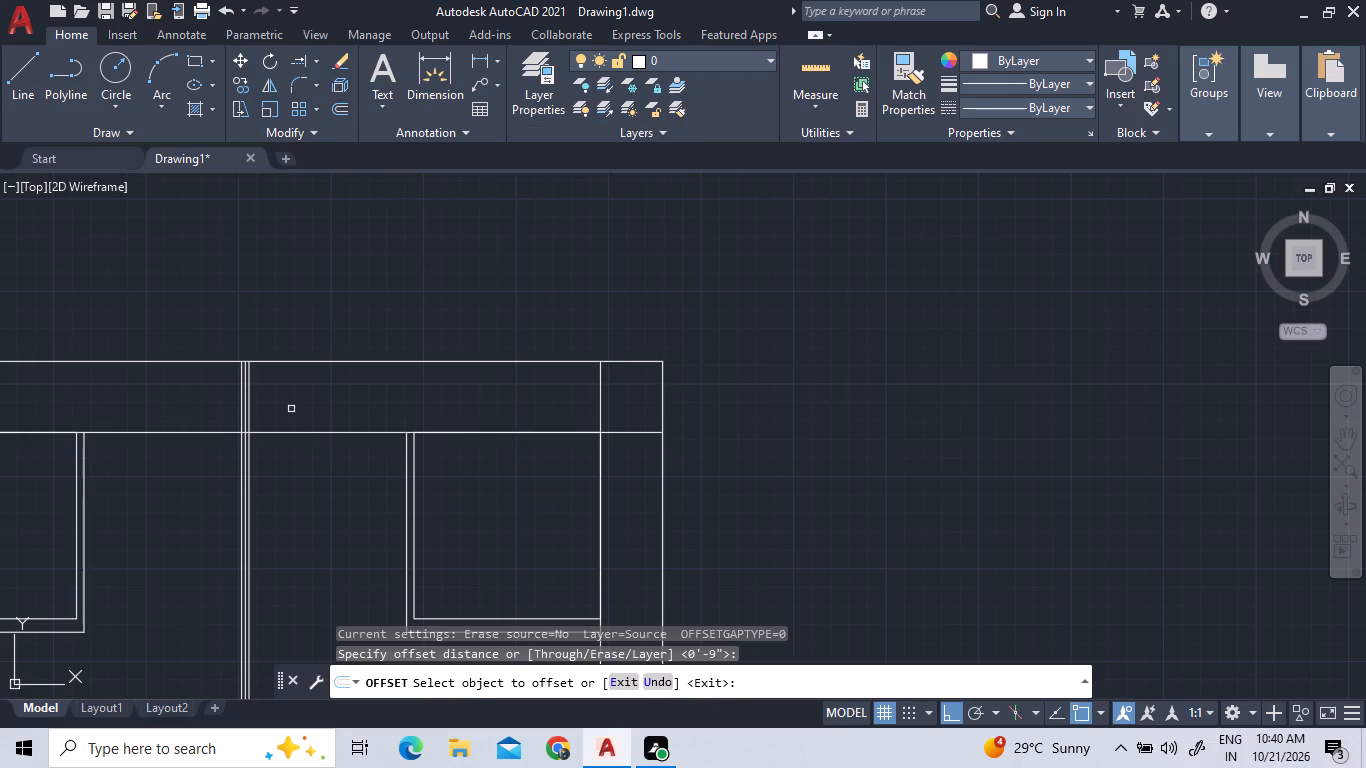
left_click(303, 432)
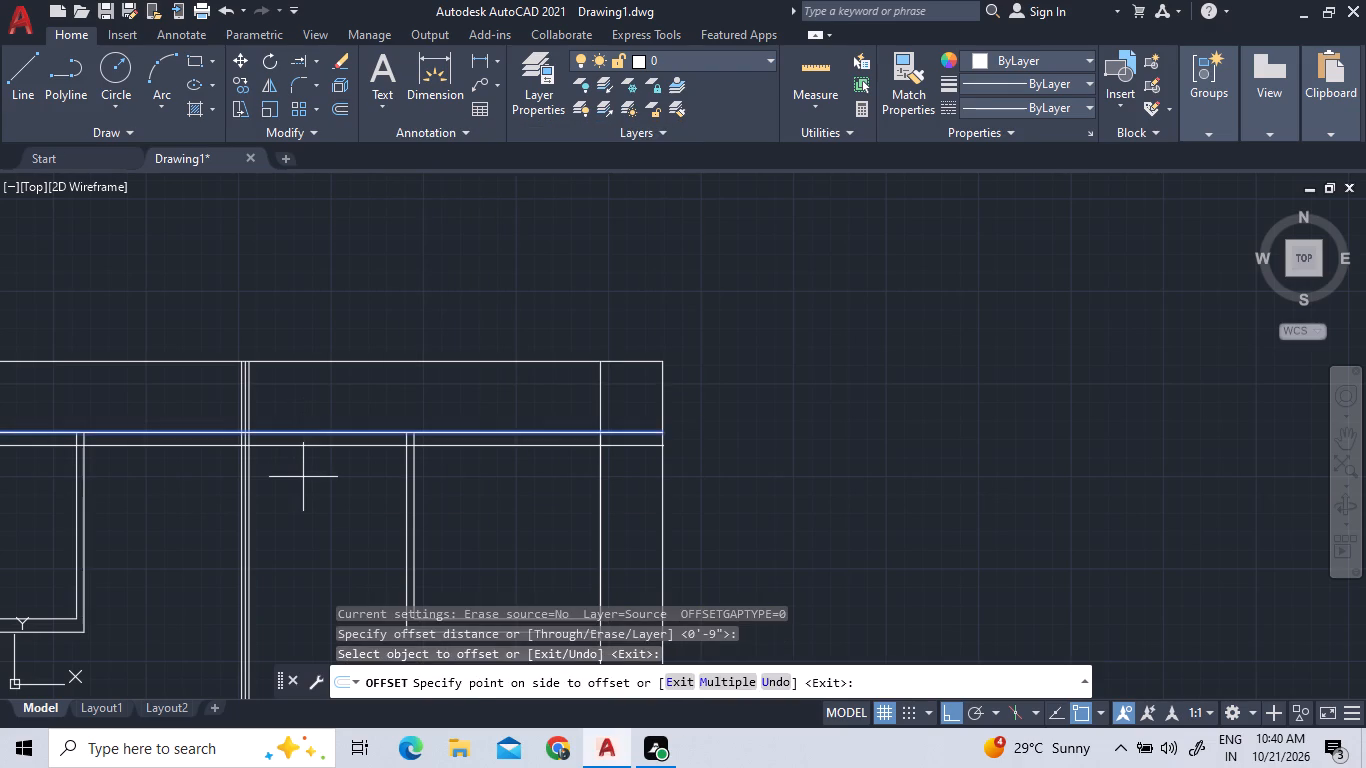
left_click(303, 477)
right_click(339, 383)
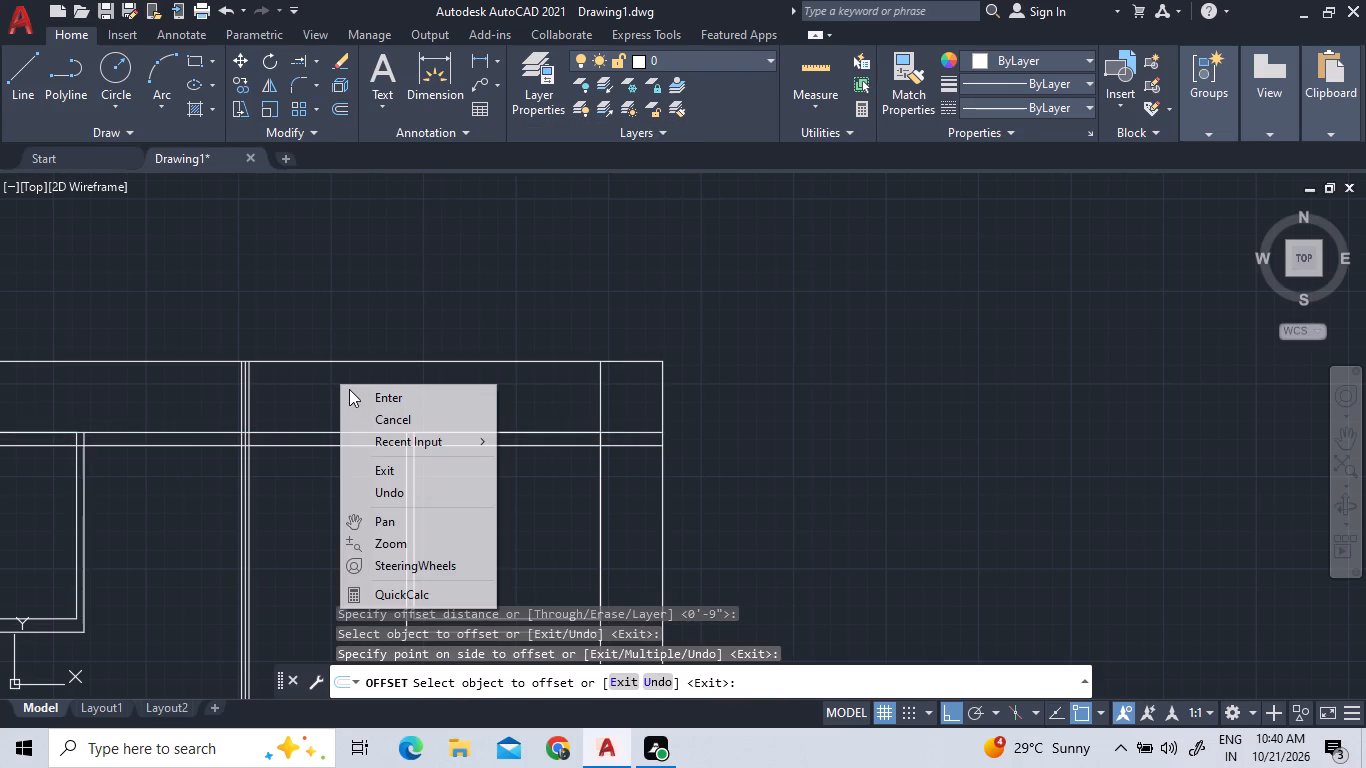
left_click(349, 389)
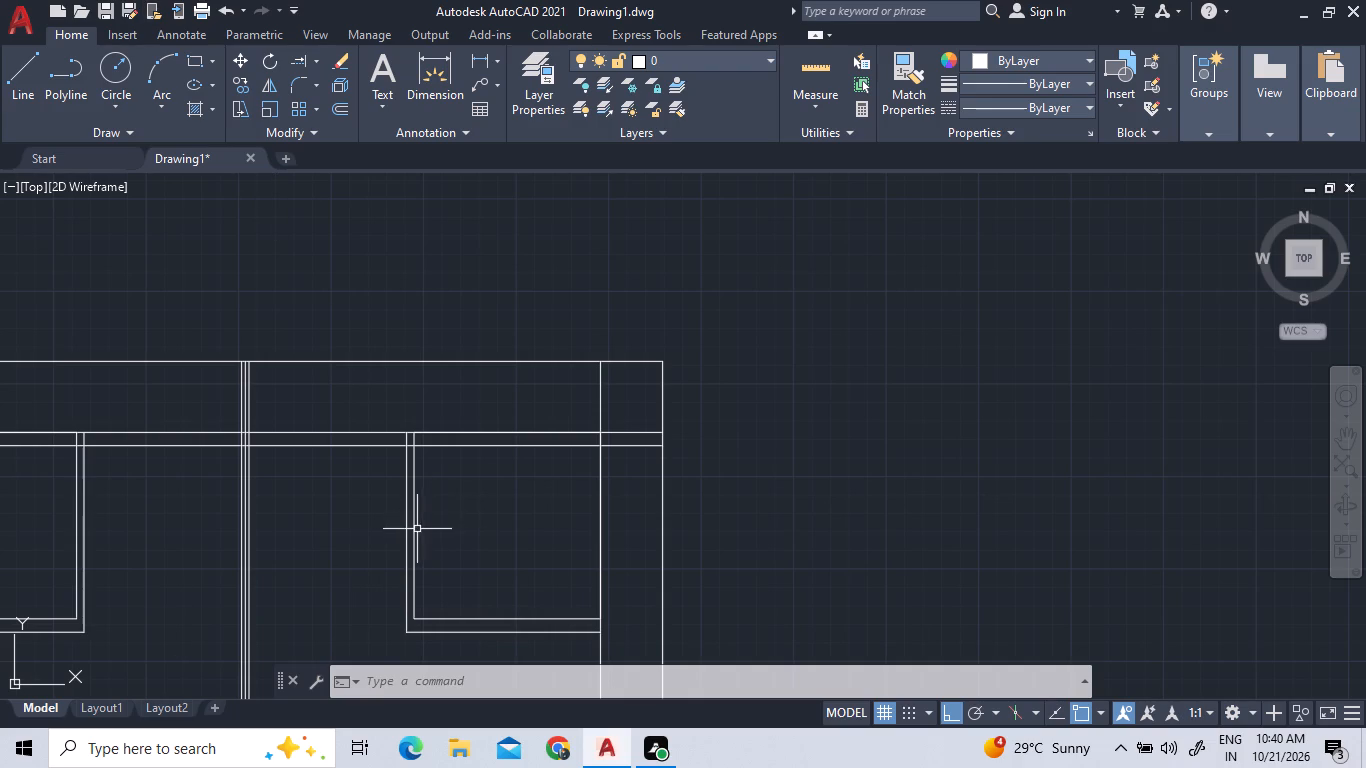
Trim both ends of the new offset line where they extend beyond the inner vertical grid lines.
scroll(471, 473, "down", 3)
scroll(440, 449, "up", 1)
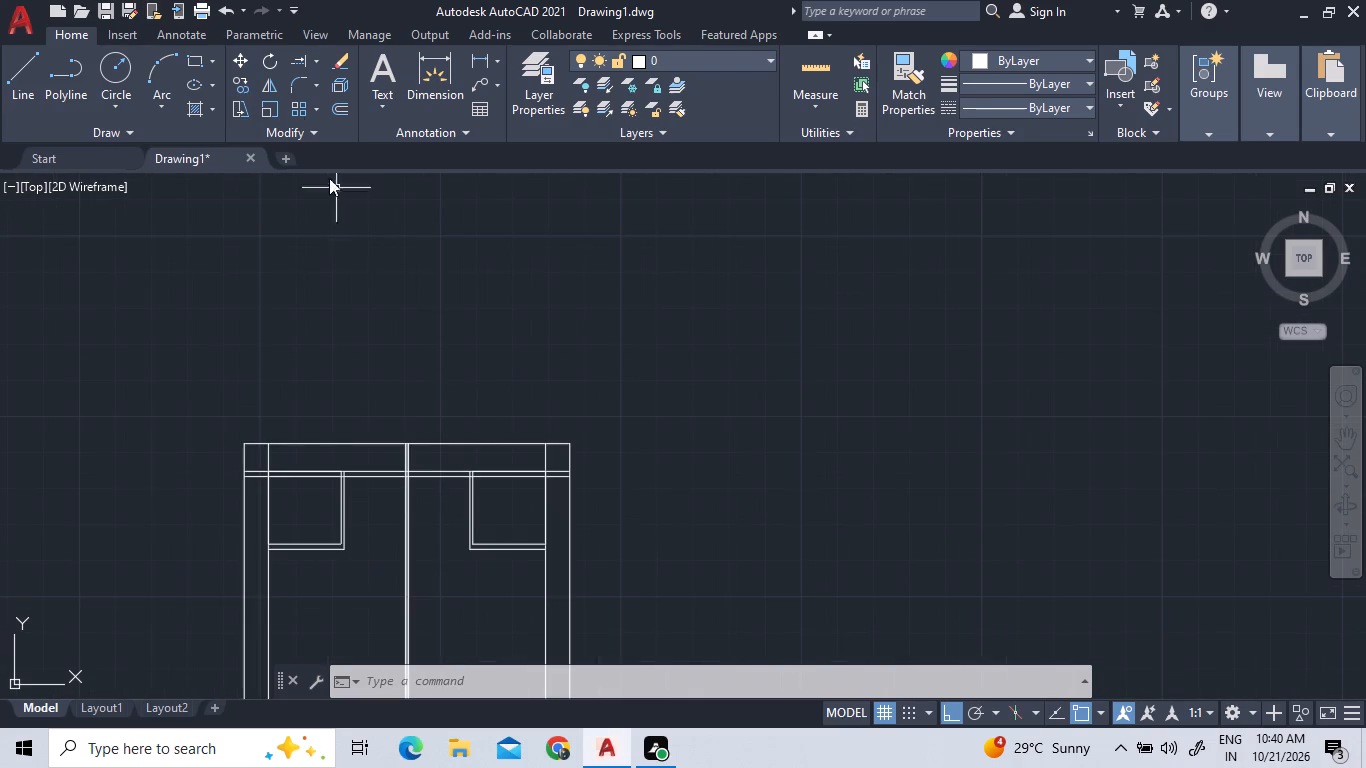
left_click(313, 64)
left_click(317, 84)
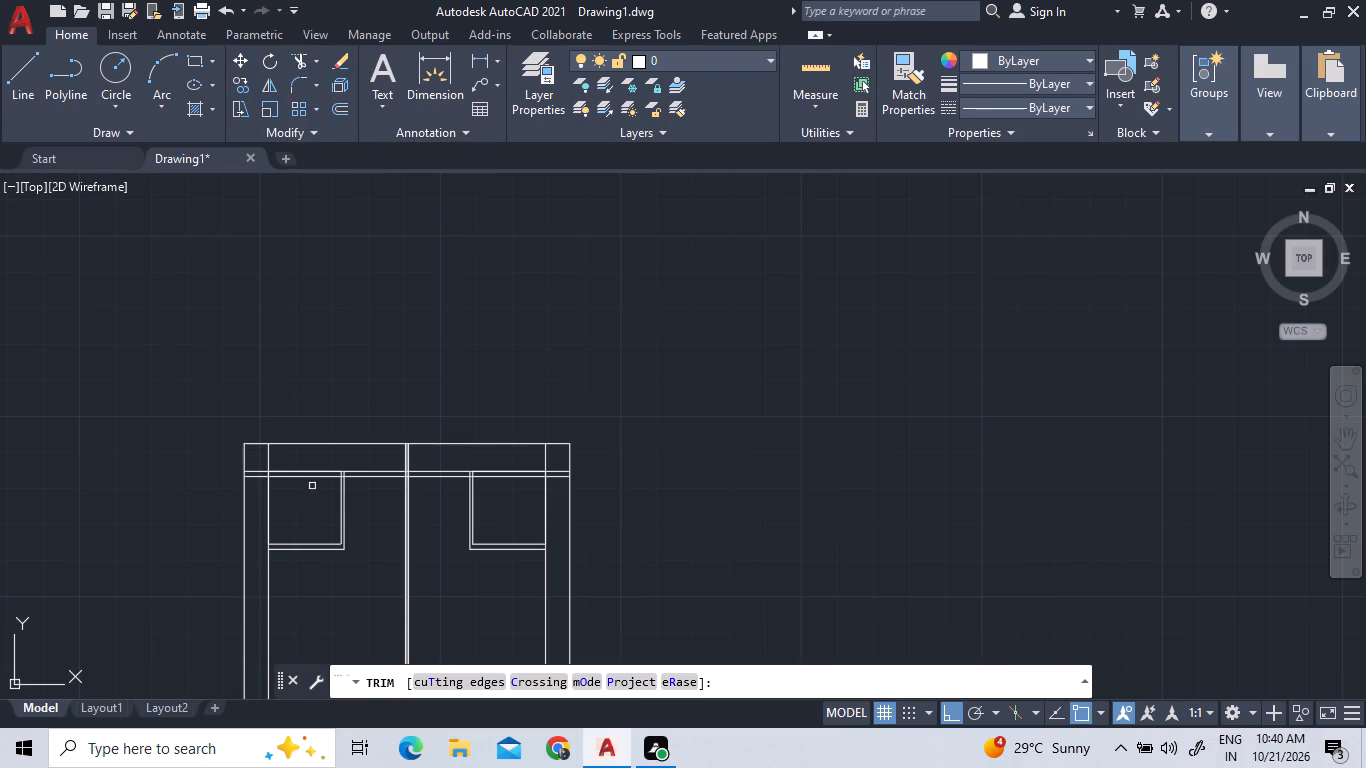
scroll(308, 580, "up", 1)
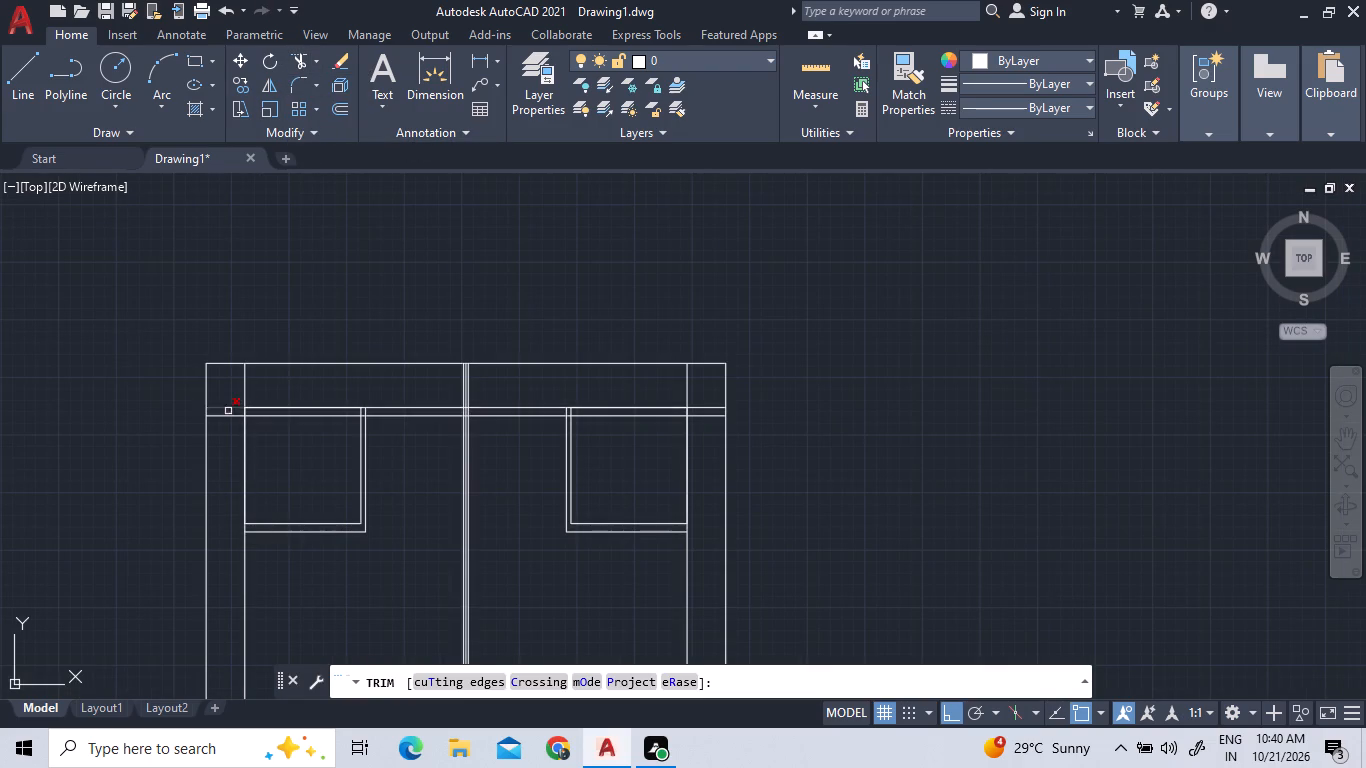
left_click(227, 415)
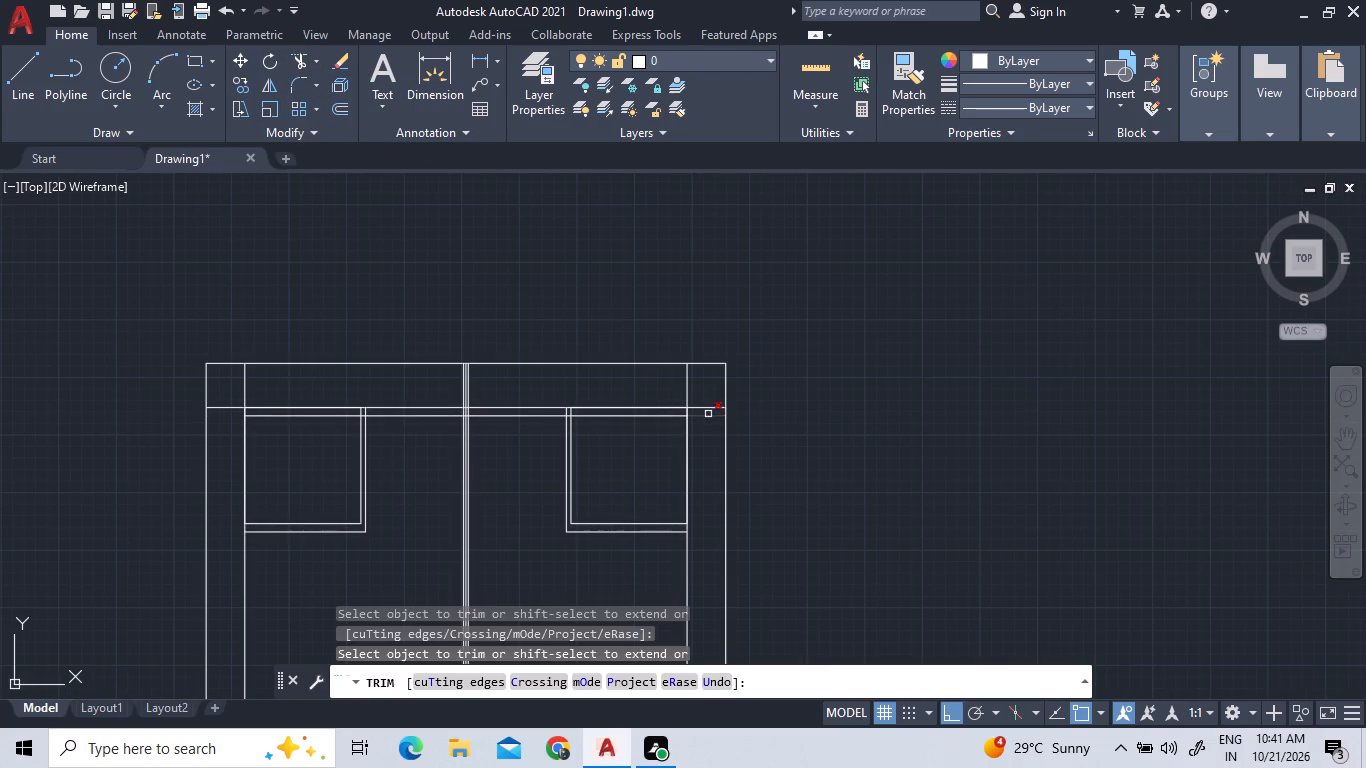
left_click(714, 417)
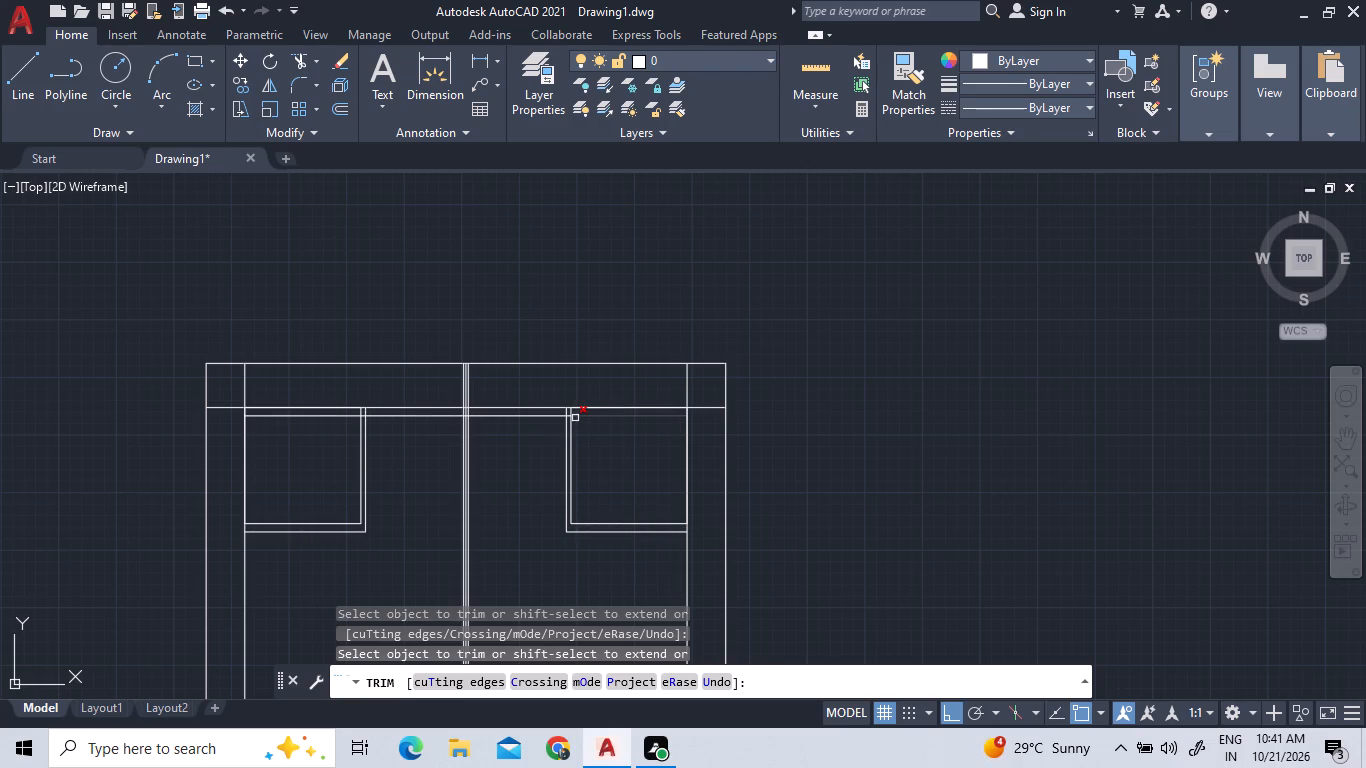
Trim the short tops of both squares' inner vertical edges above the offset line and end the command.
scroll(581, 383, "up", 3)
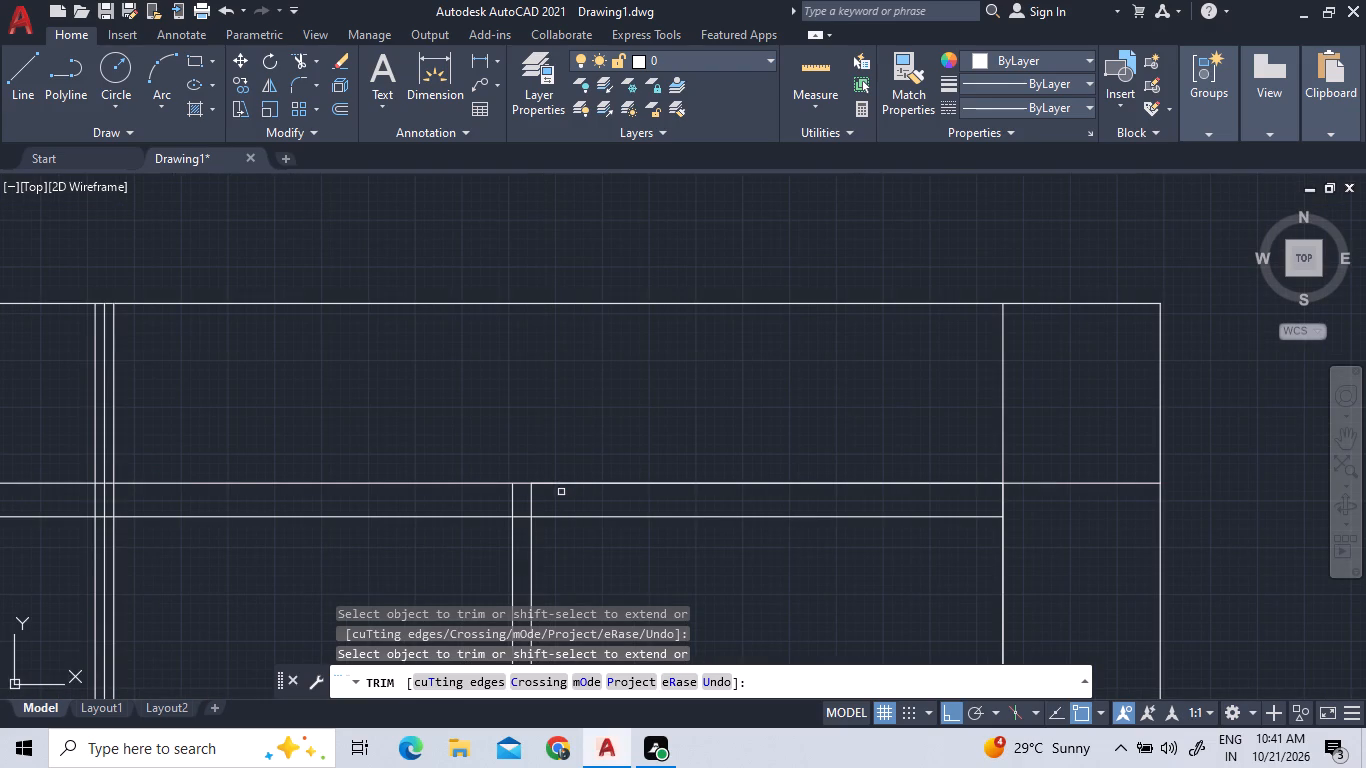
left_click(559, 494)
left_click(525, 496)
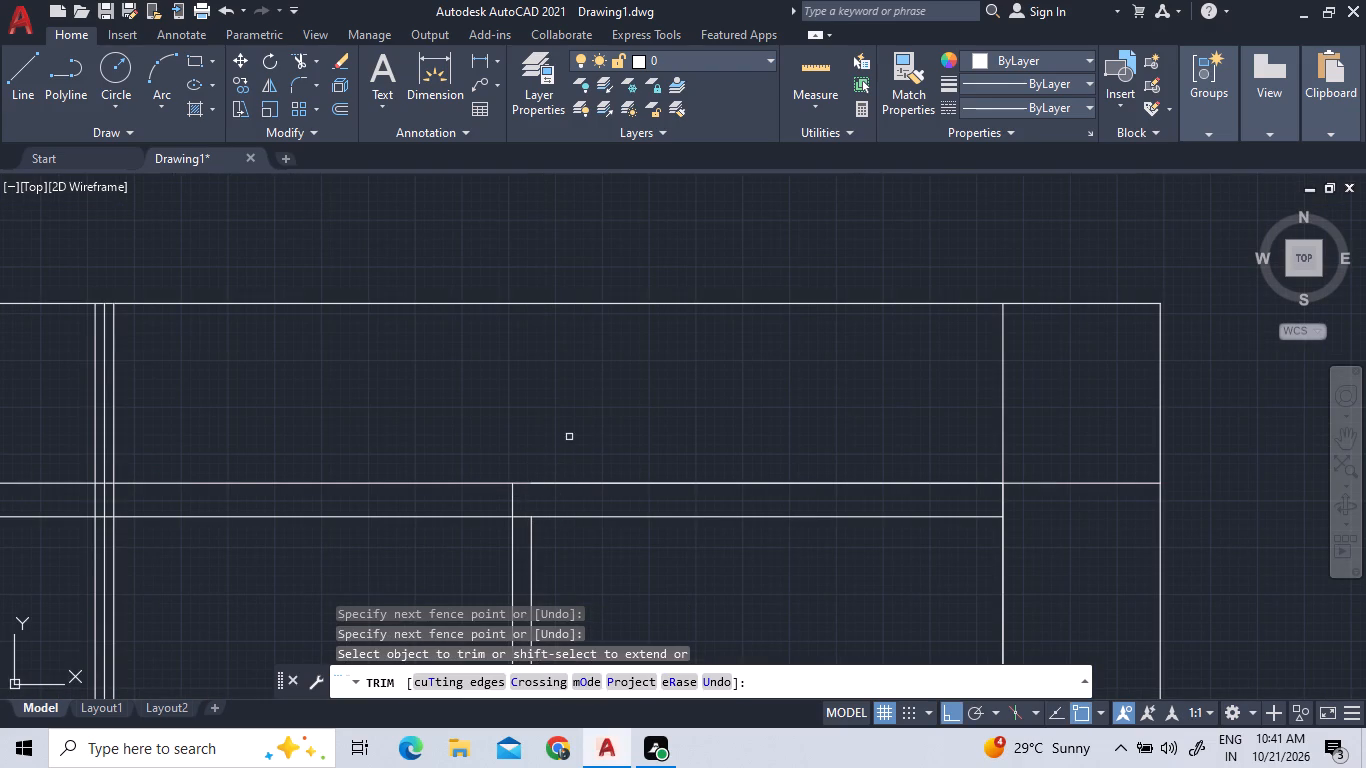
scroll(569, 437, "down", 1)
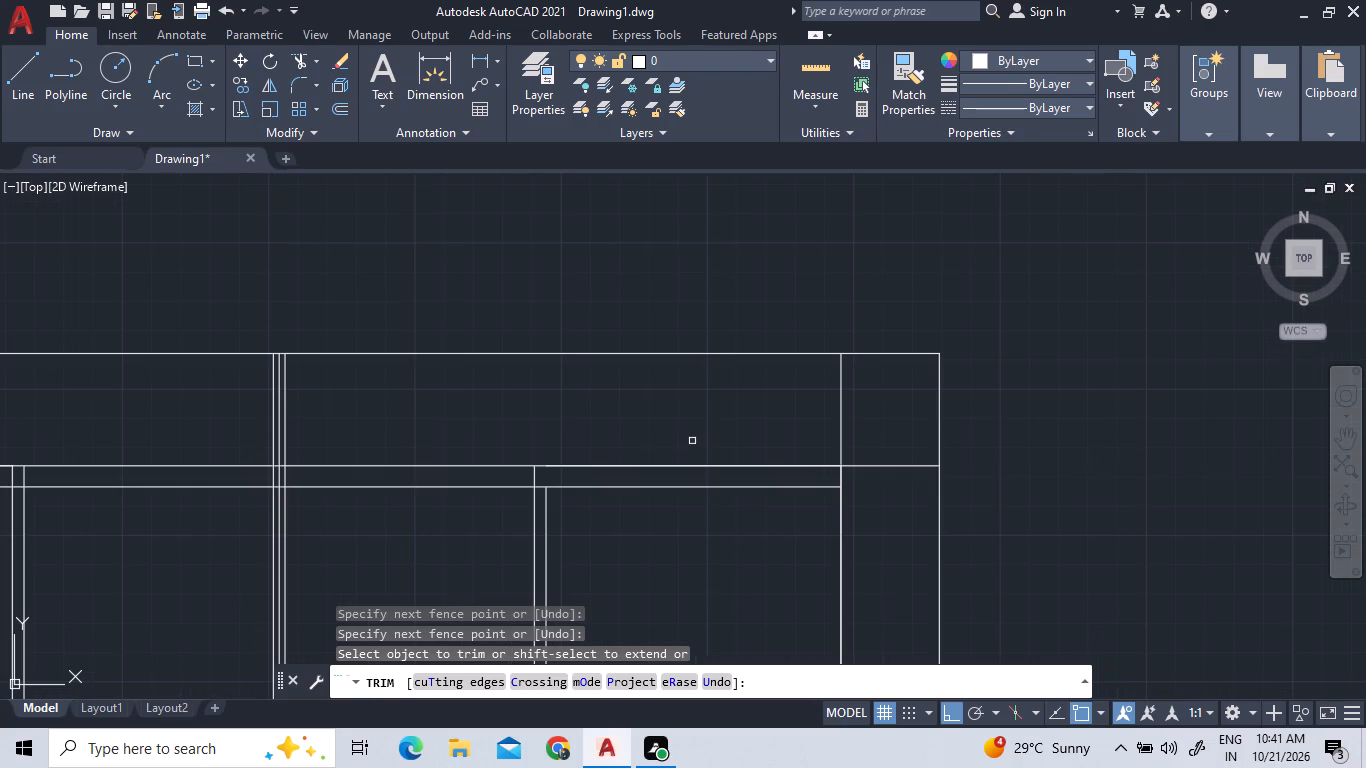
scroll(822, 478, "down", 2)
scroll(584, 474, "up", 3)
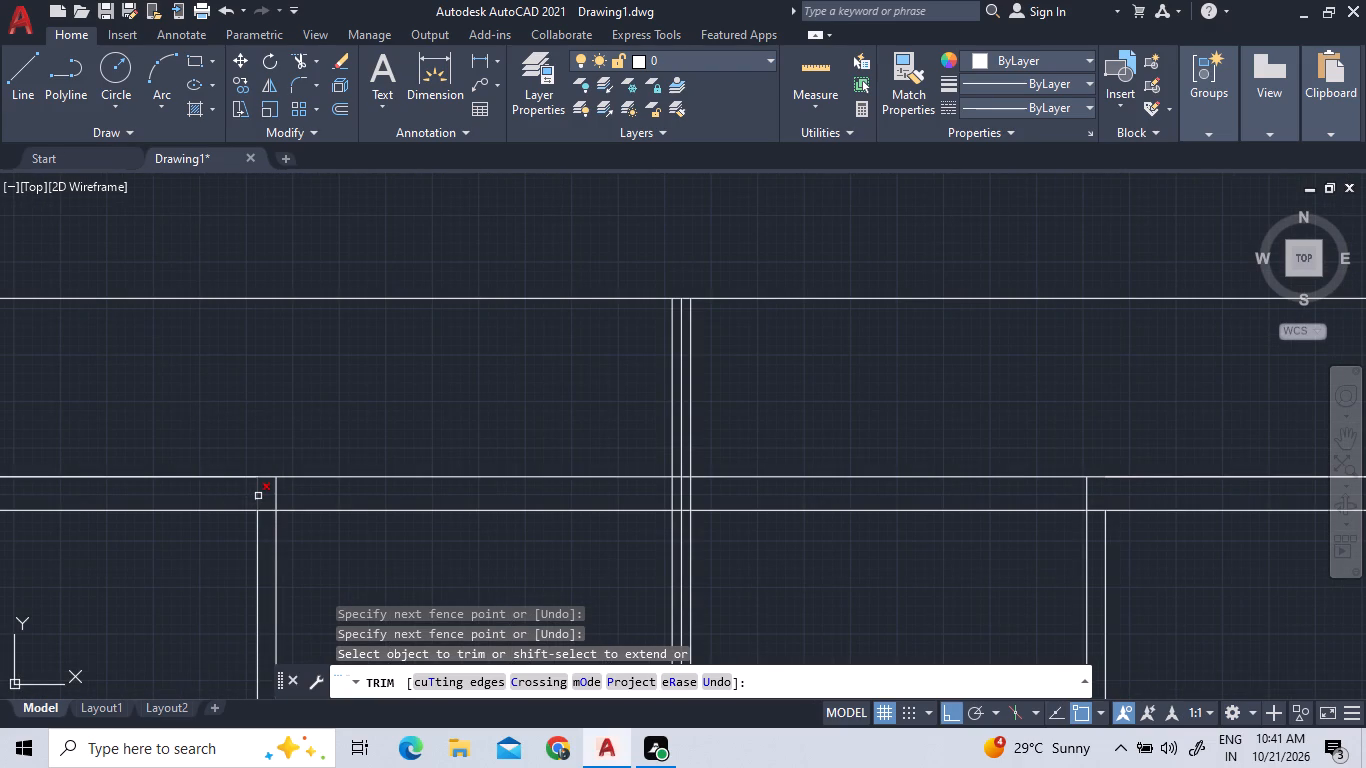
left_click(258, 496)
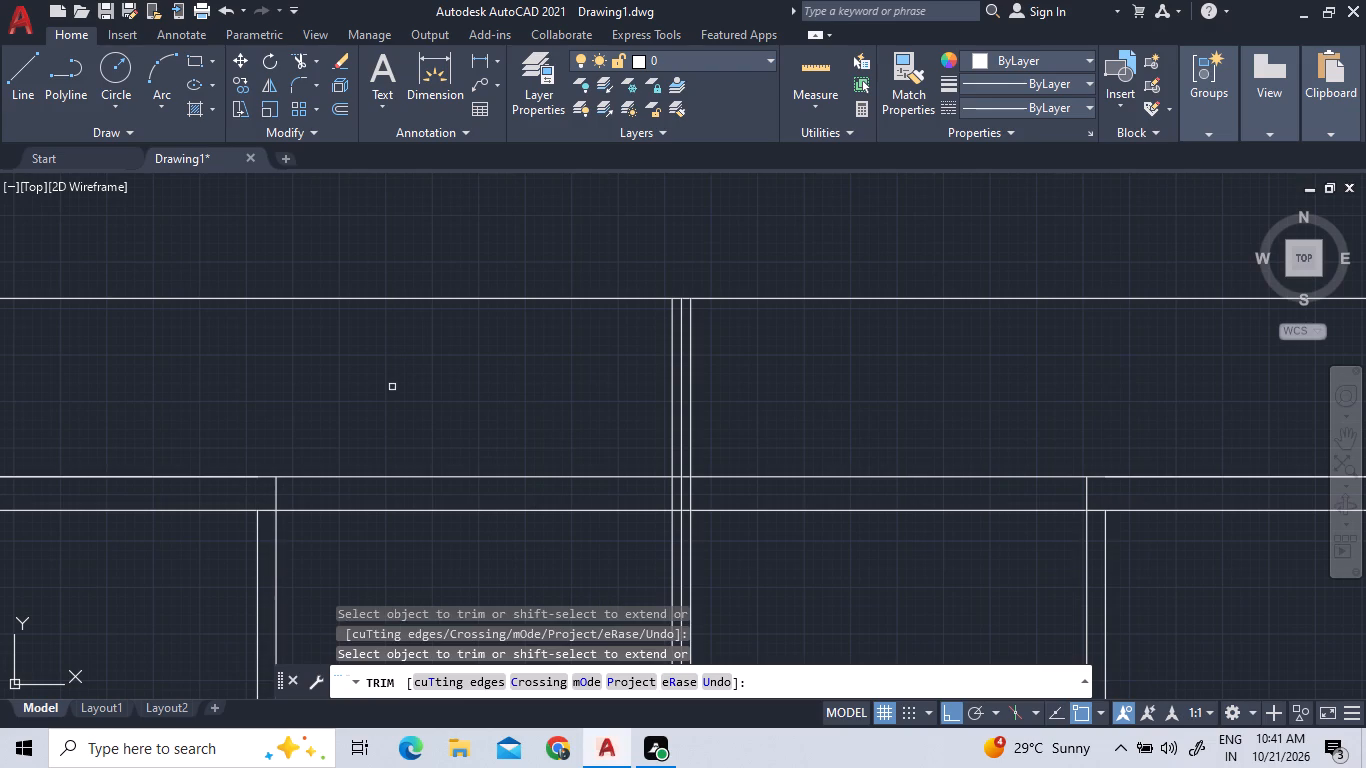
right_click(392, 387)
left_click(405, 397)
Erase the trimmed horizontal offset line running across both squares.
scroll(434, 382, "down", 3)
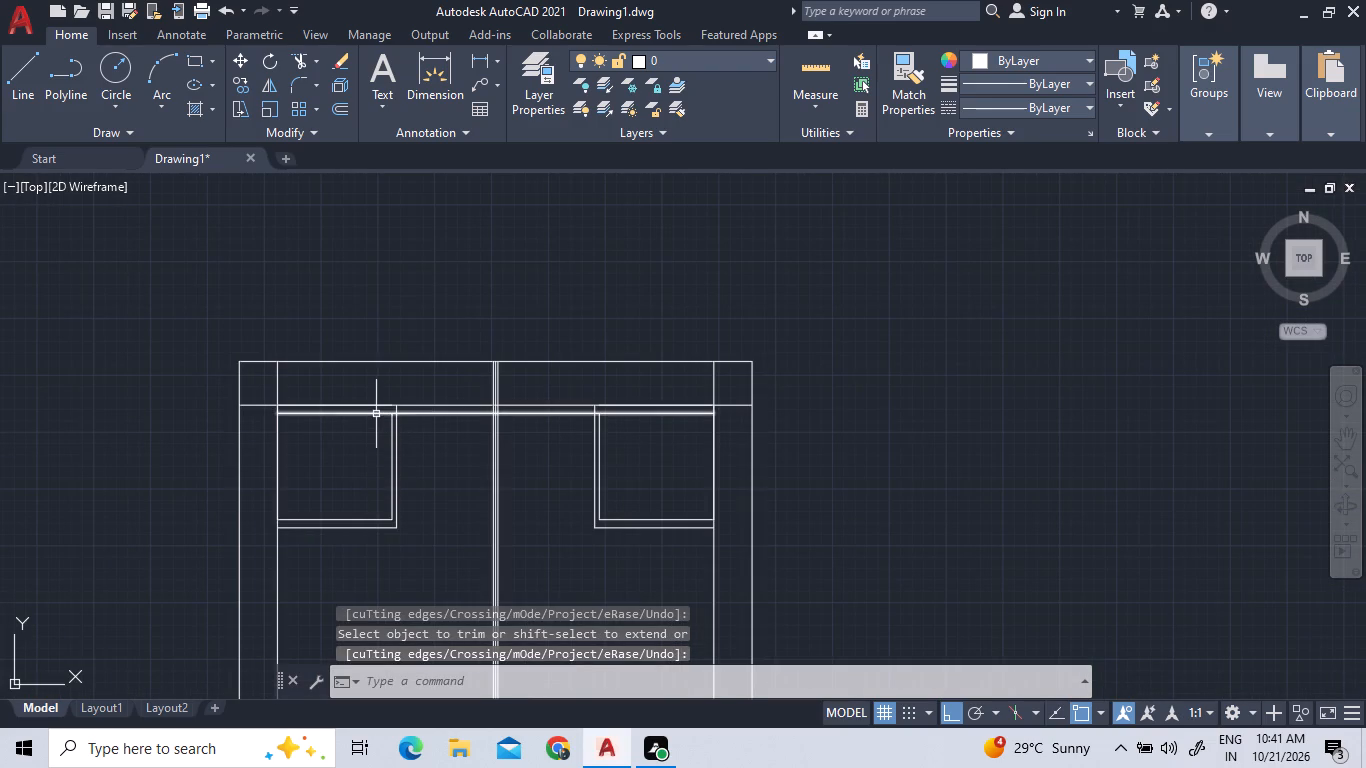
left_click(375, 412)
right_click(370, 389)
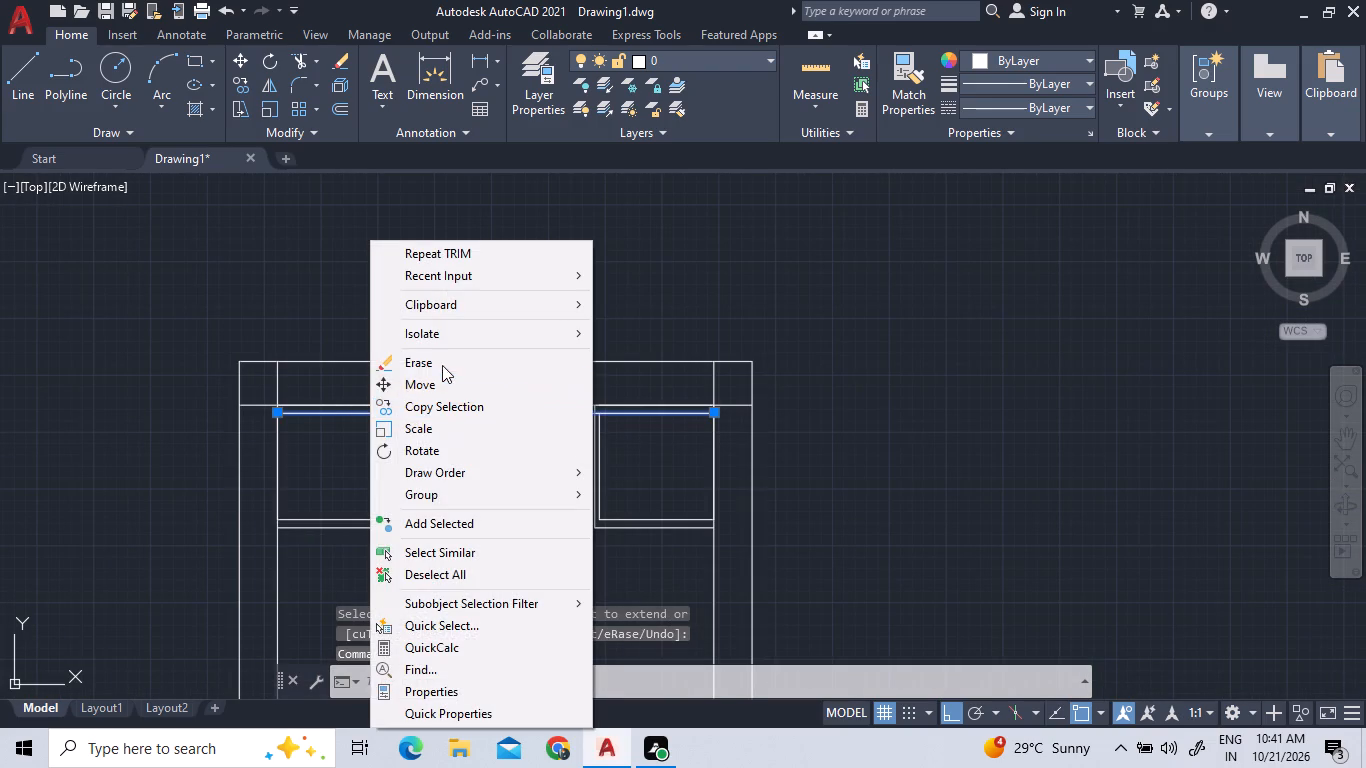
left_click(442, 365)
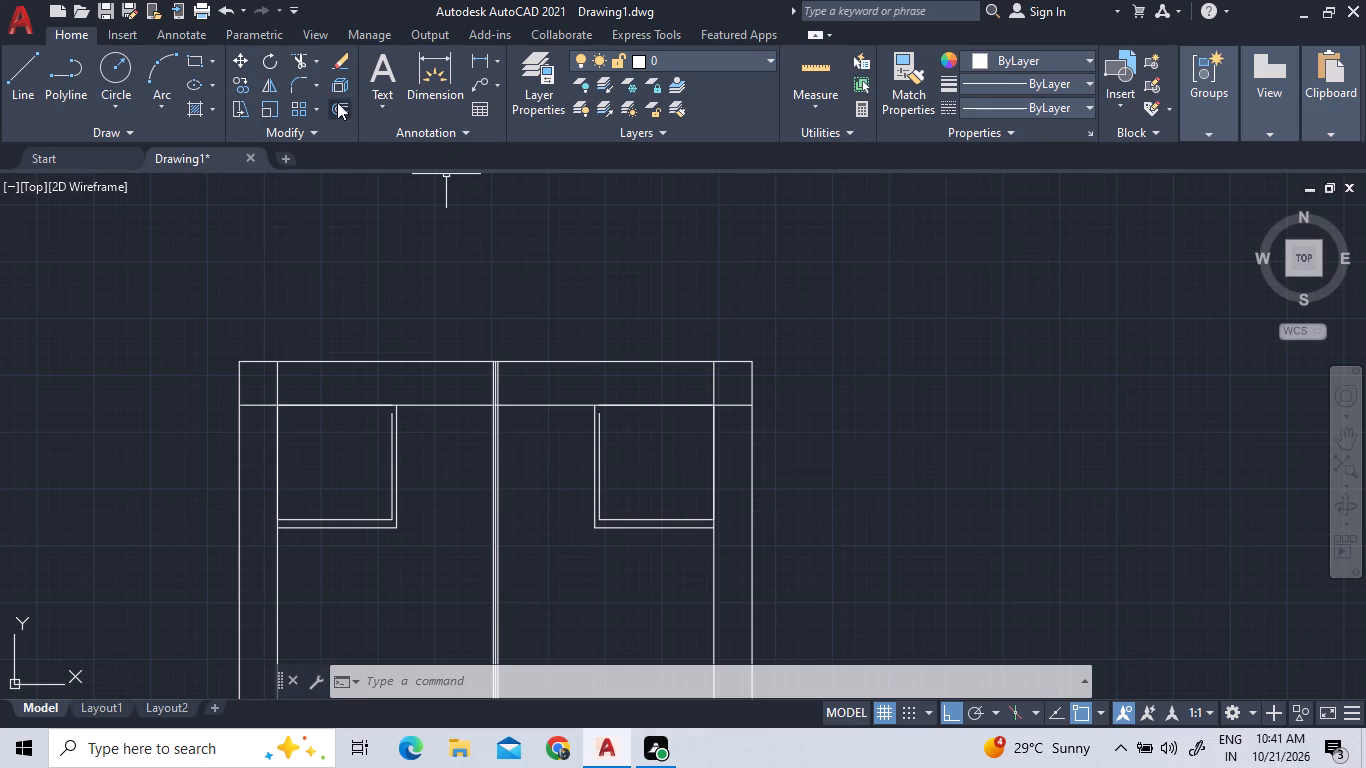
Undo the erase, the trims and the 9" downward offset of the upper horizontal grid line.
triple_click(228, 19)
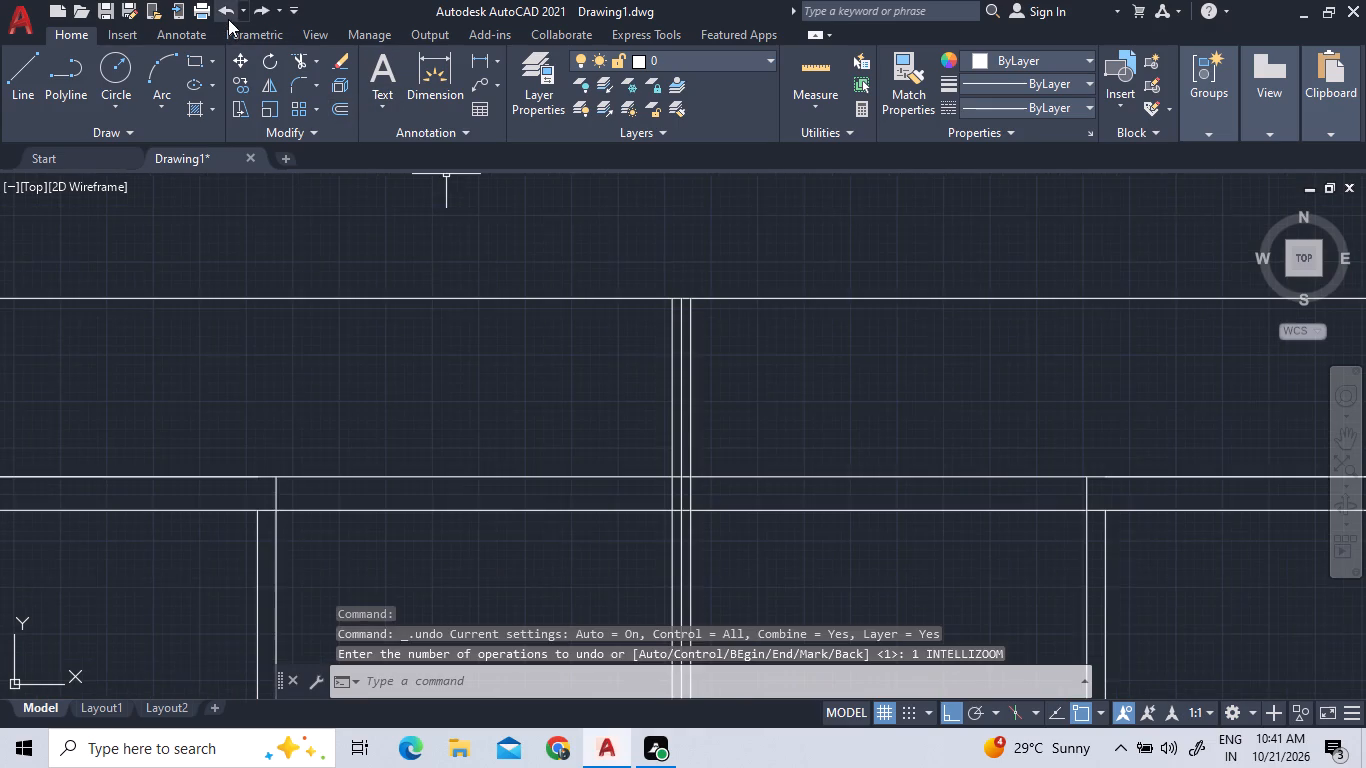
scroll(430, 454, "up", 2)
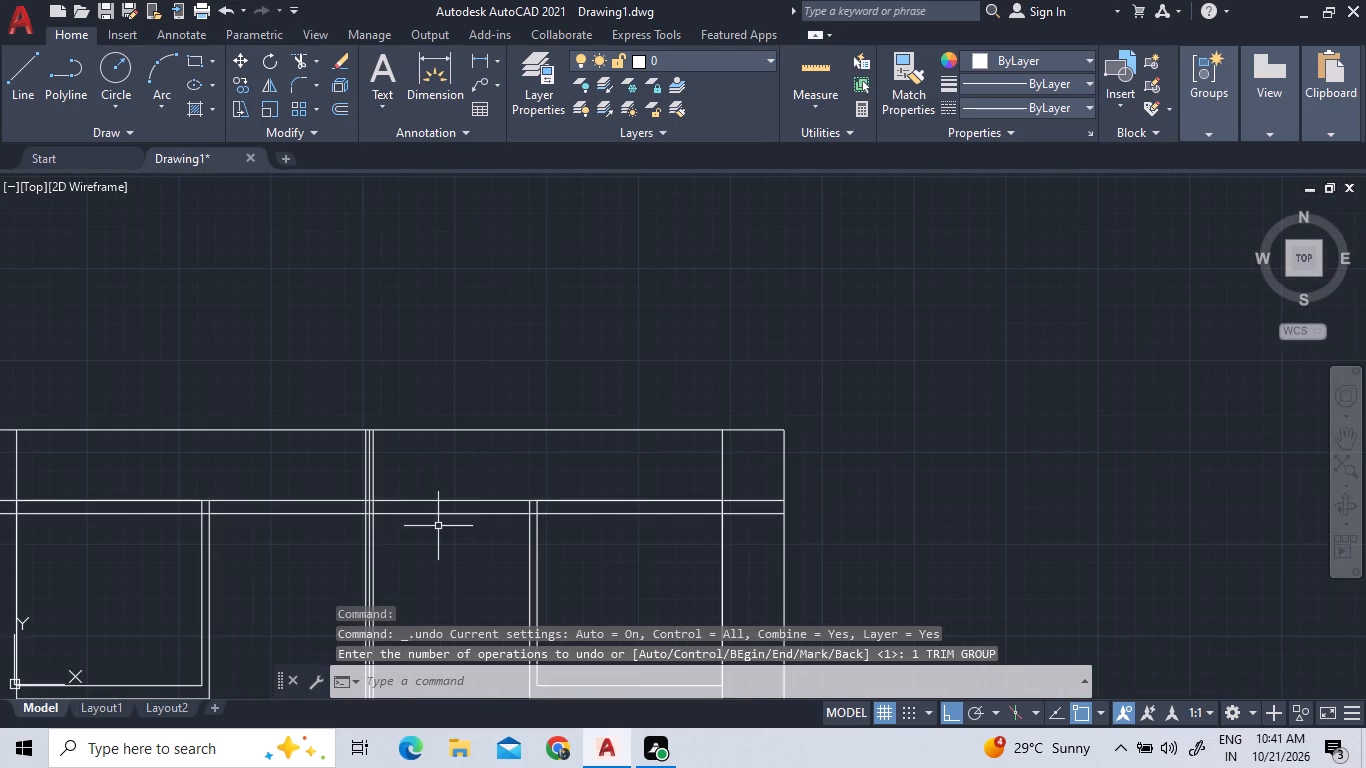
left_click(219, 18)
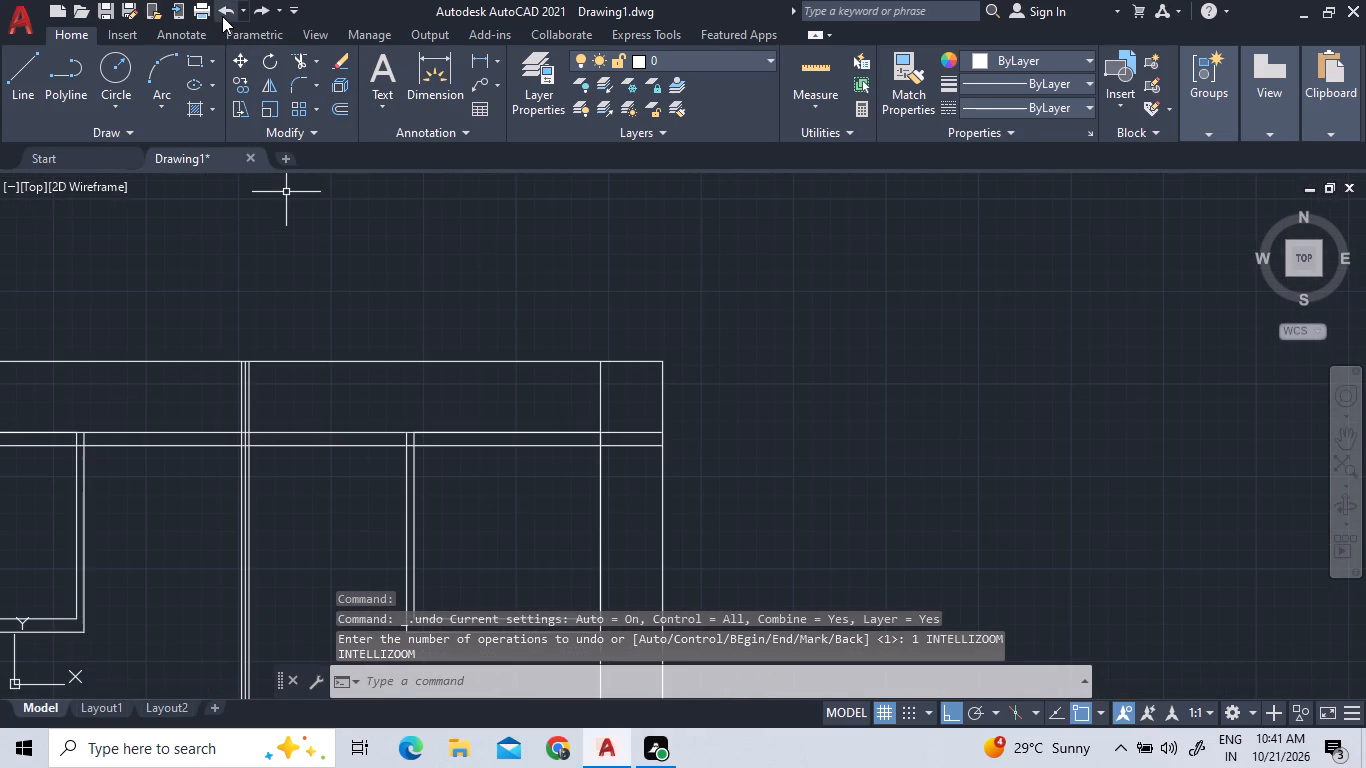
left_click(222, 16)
Offset the horizontal grid line along the tops of the squares 9" upward, toward the outer boundary.
scroll(545, 380, "down", 3)
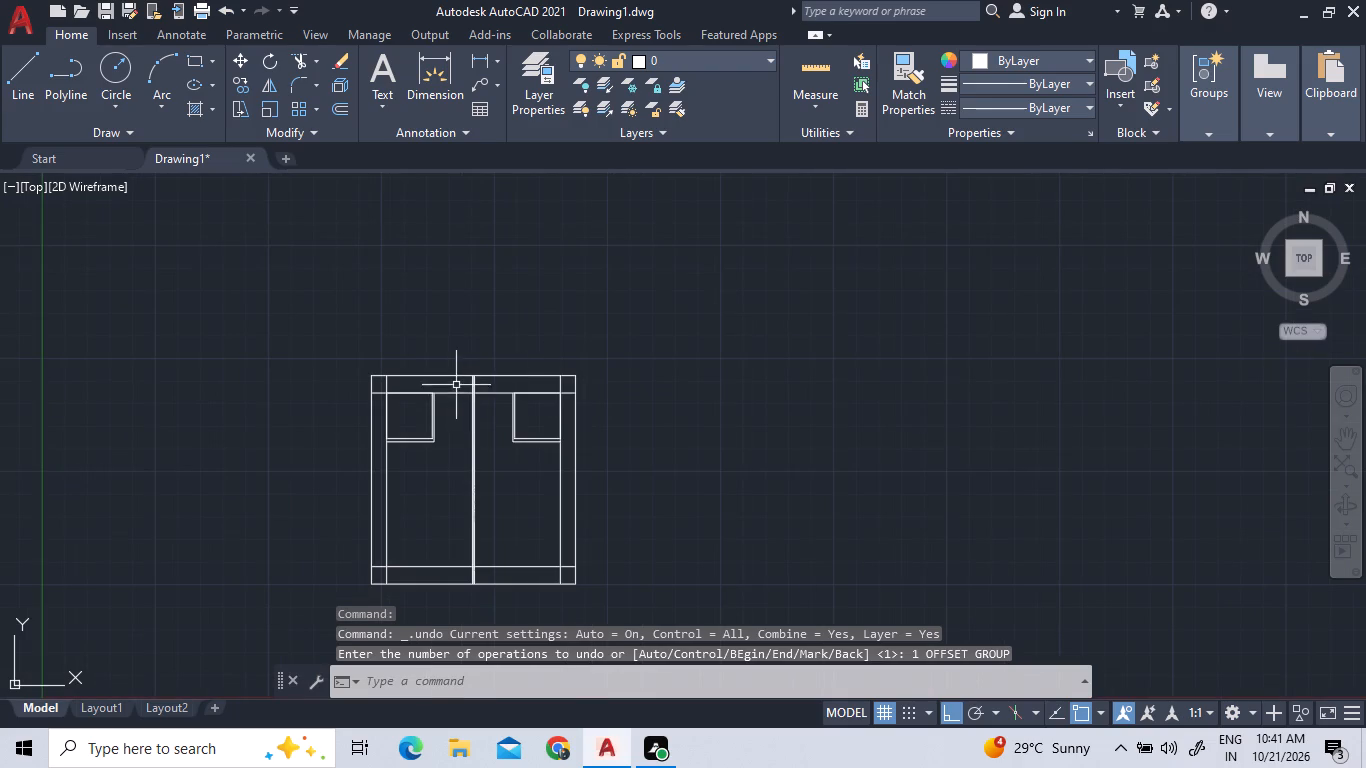
left_click(350, 115)
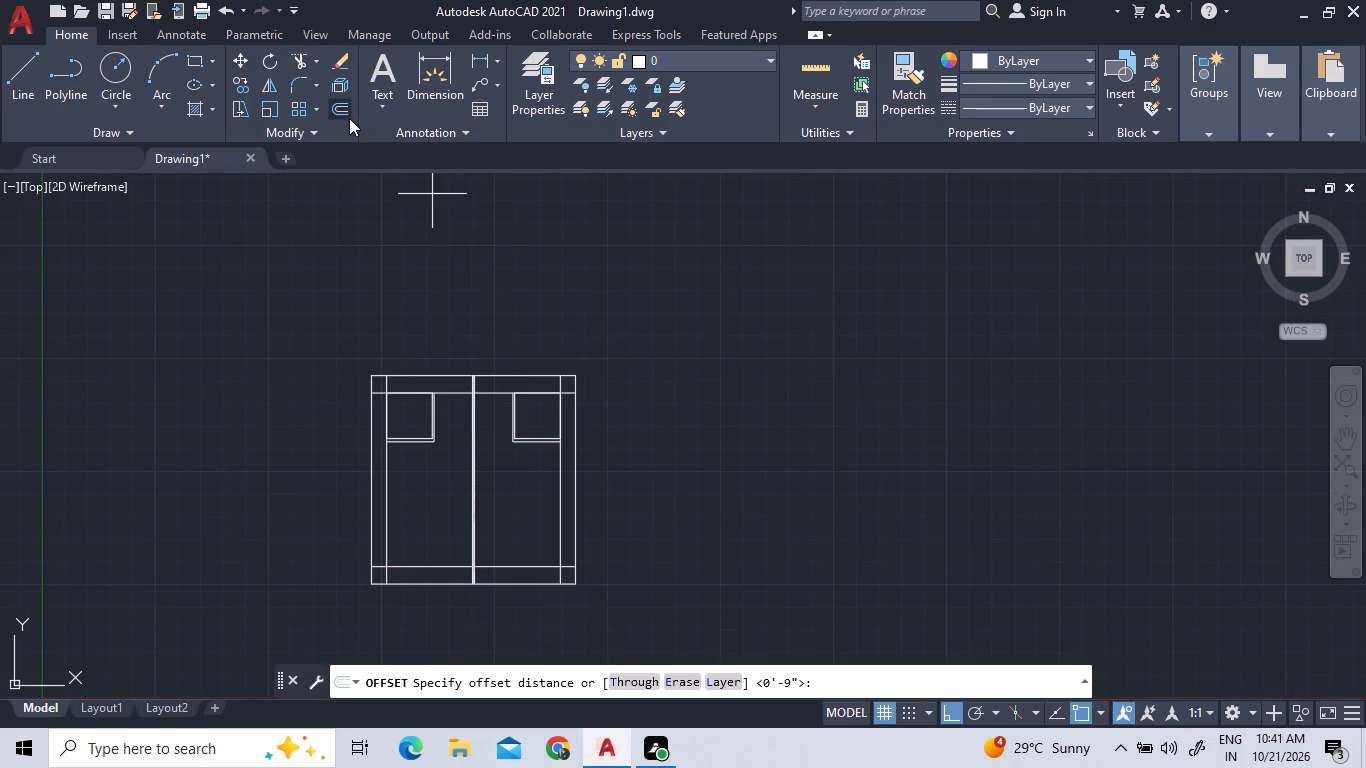
right_click(838, 354)
left_click(871, 361)
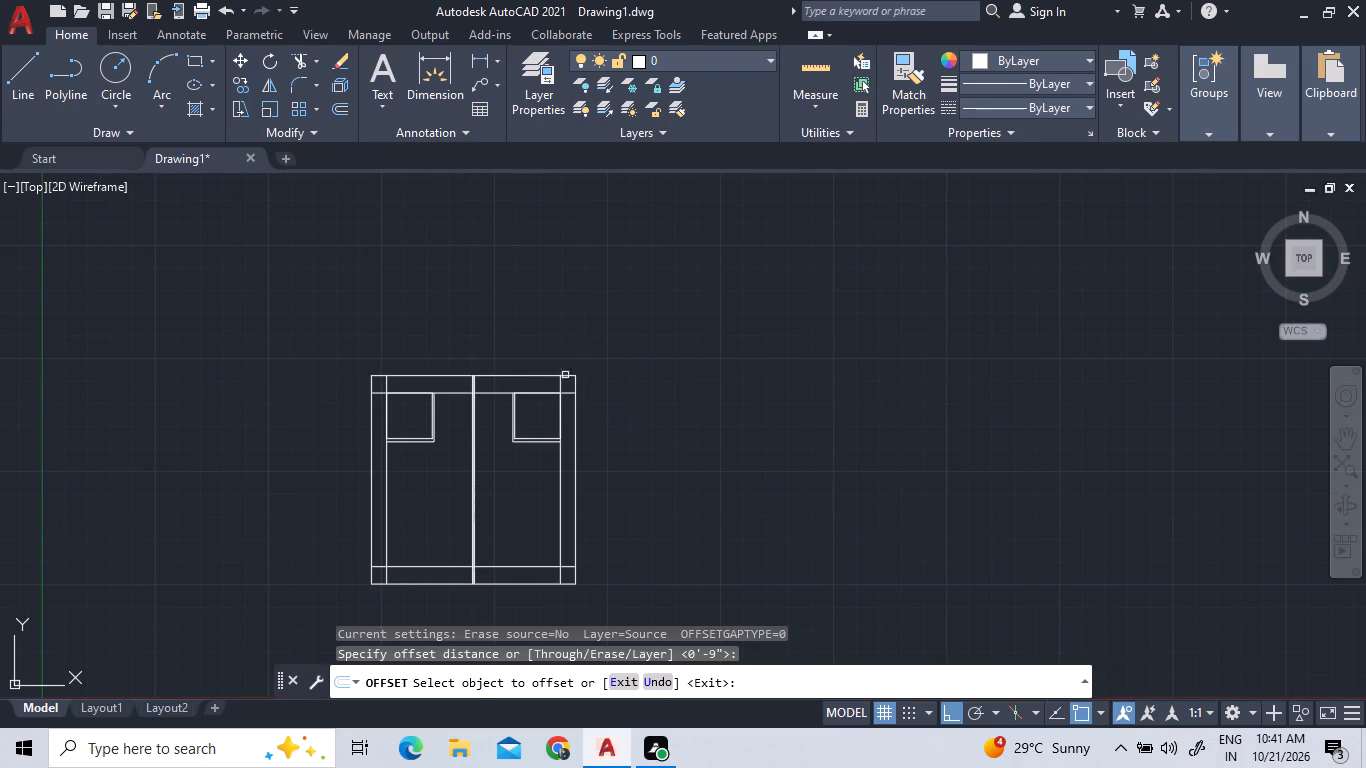
left_click(494, 391)
scroll(494, 391, "up", 2)
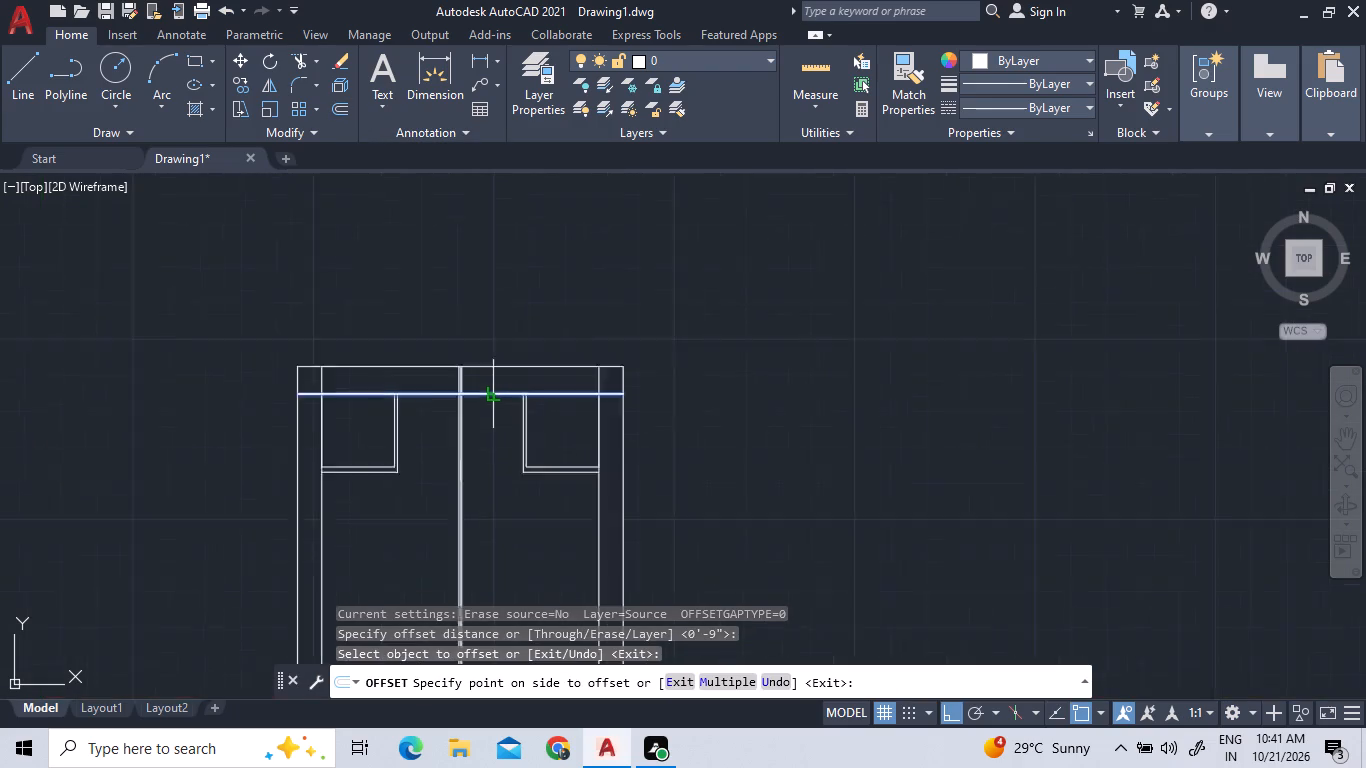
scroll(494, 391, "up", 2)
left_click(512, 370)
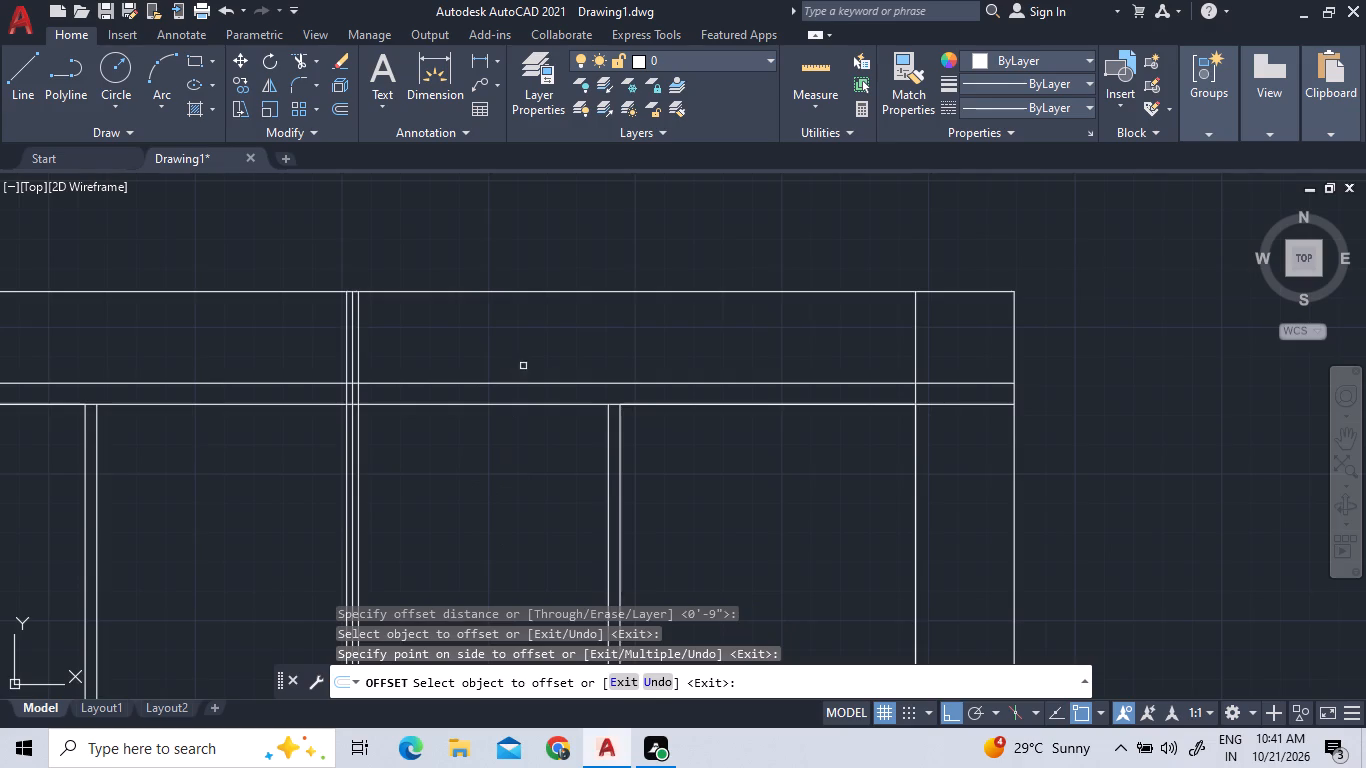
Offset the left inner vertical grid line 9" inward, toward the central wall.
scroll(523, 366, "down", 3)
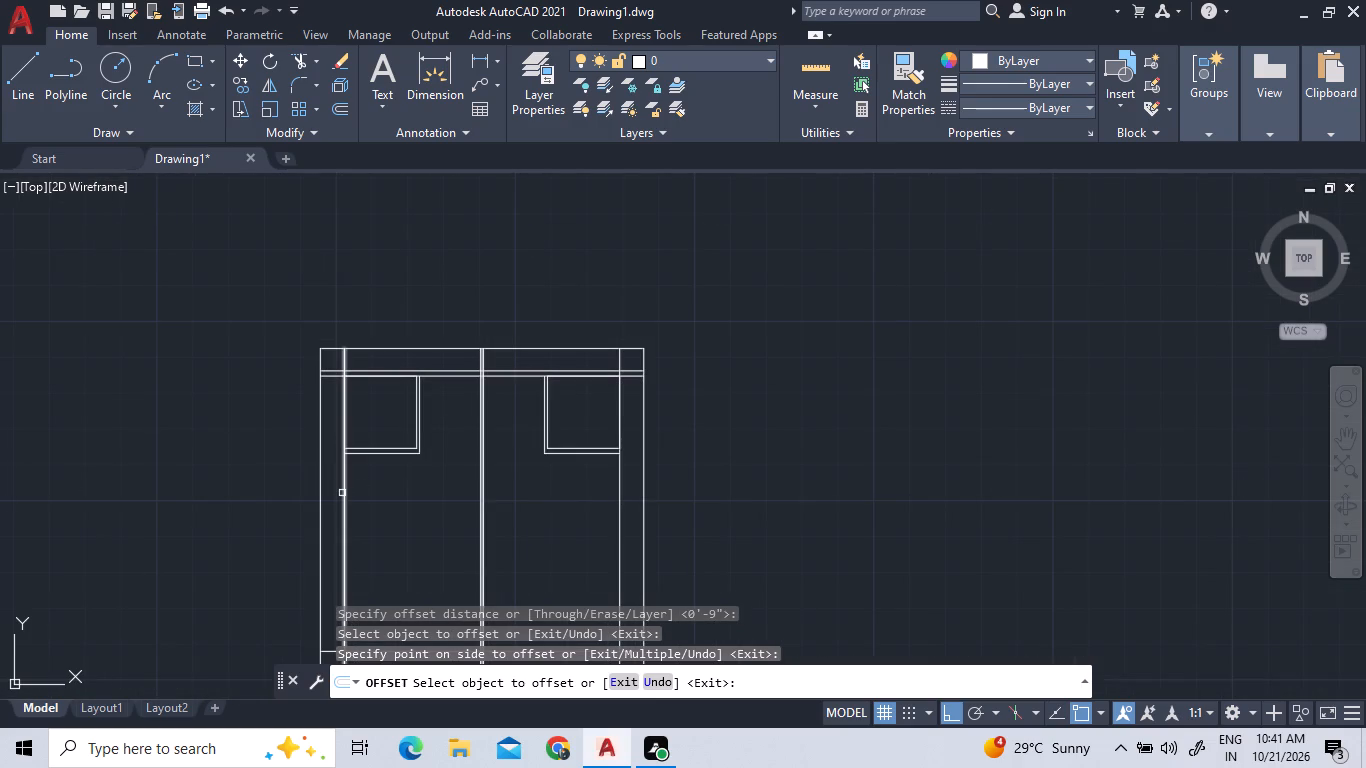
scroll(342, 493, "up", 2)
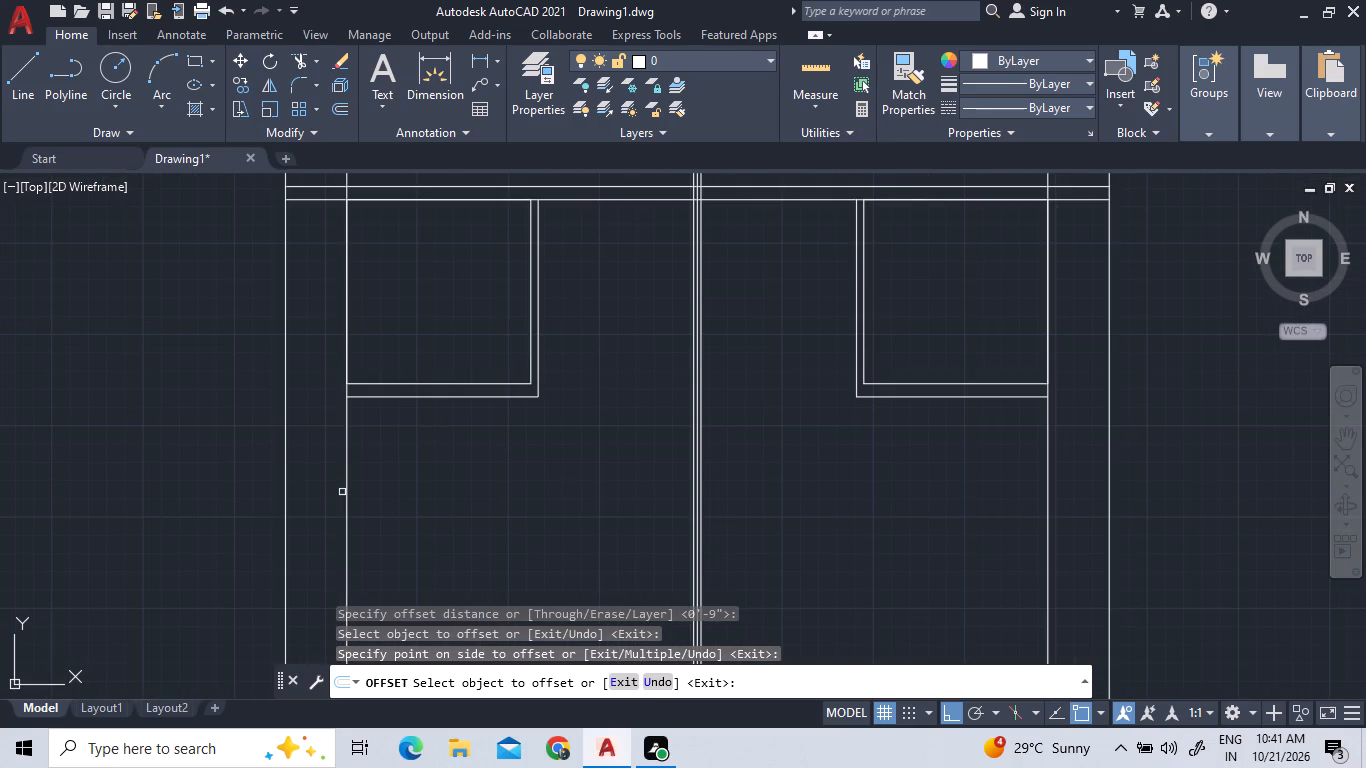
left_click(348, 492)
left_click(378, 494)
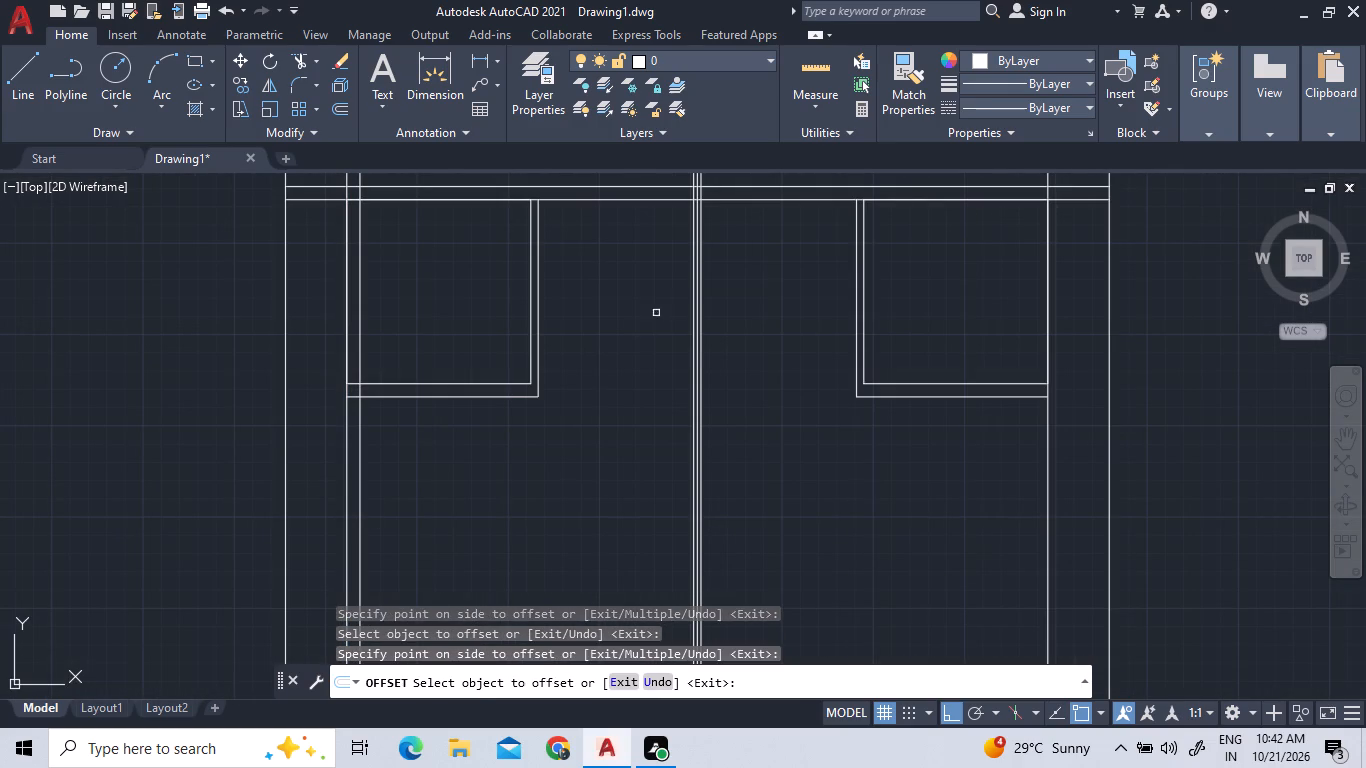
Offset the horizontal grid line along the tops of the squares 9" downward, into the squares.
scroll(658, 358, "down", 2)
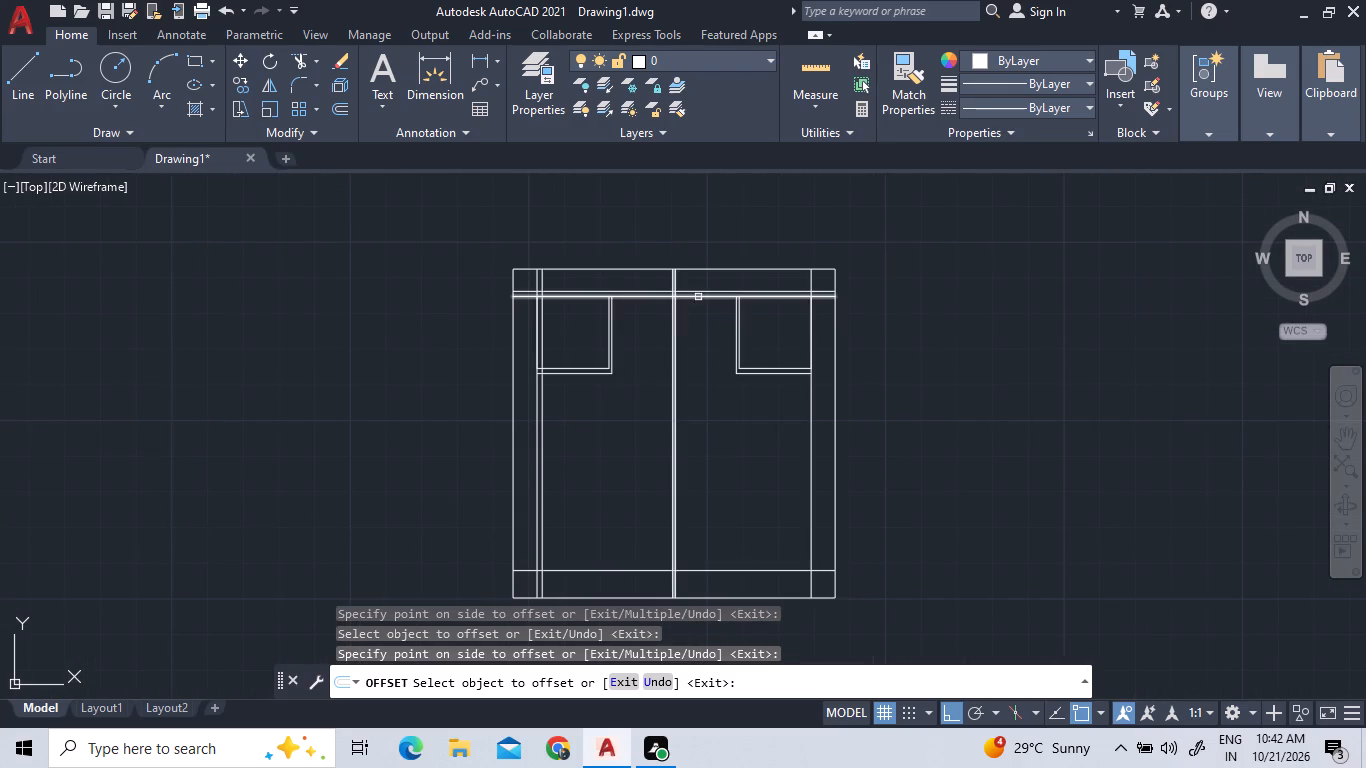
left_click(698, 298)
left_click(698, 330)
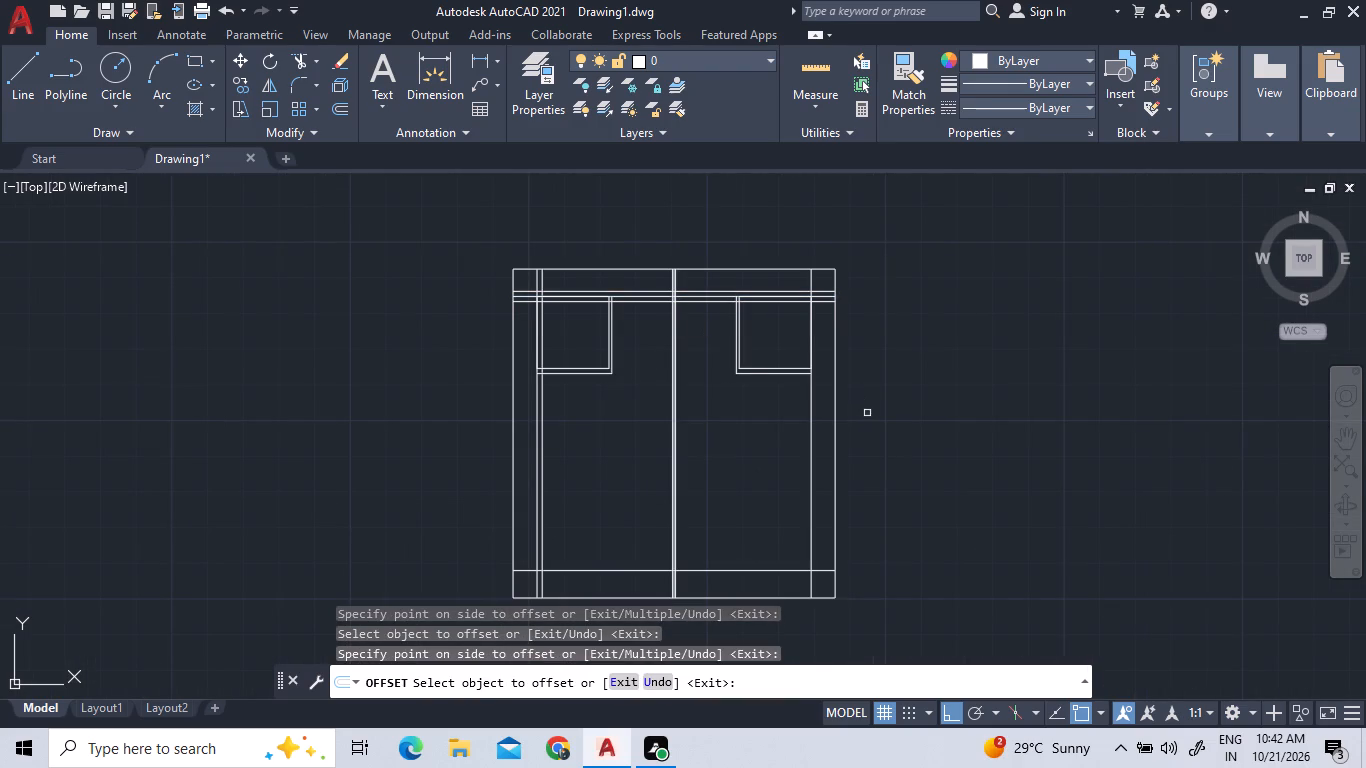
Offset the right inner vertical grid line 9" inward, toward the central wall, and finish the offset.
left_click(809, 455)
left_click(781, 461)
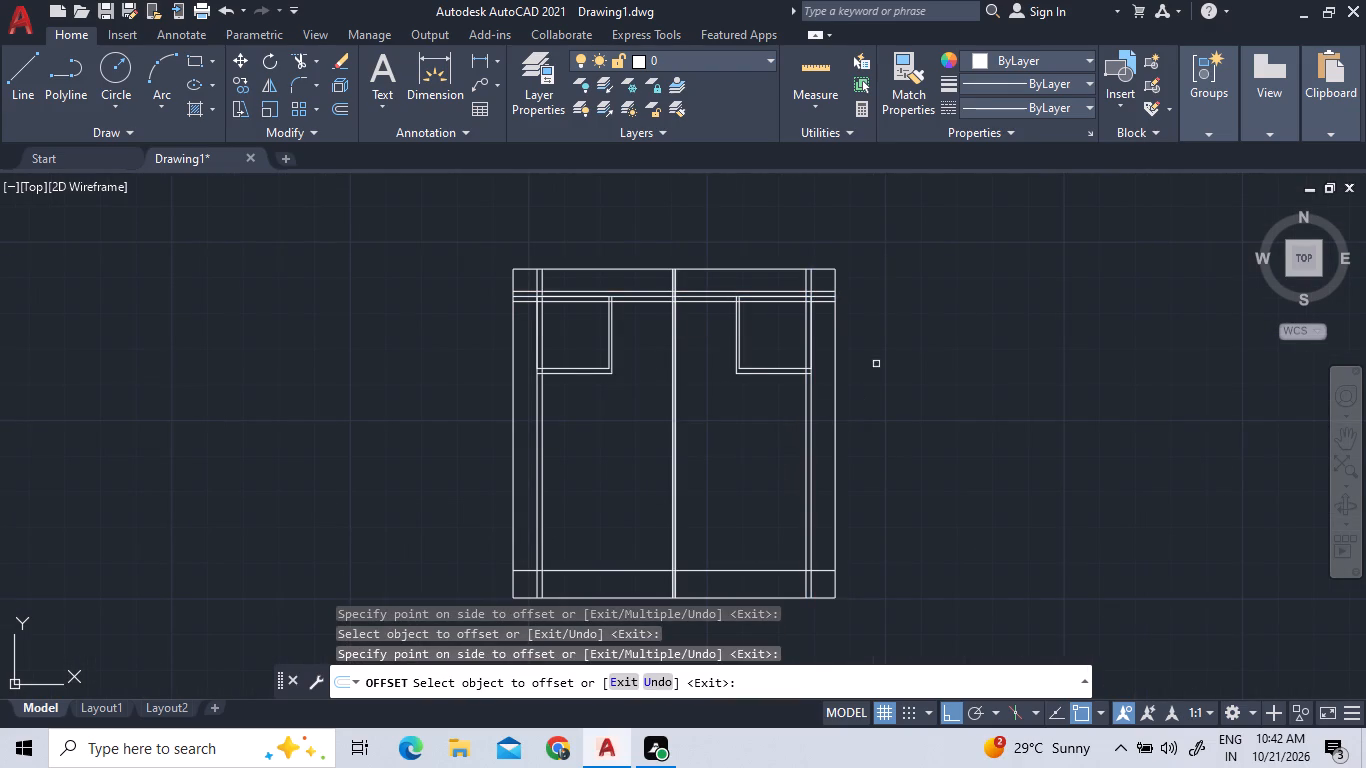
right_click(942, 353)
left_click(958, 372)
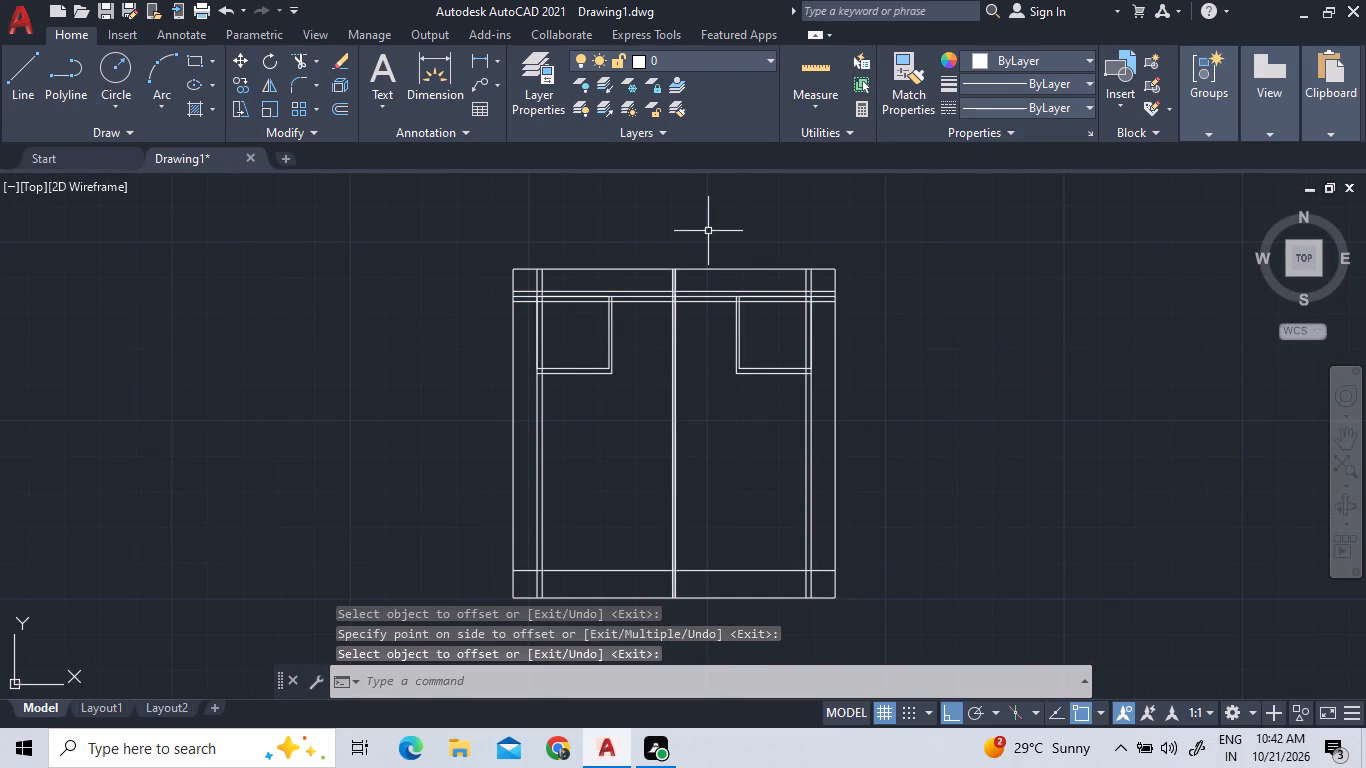
Erase the horizontal line 9" above the tops of the two square rooms.
scroll(705, 249, "up", 3)
left_click(774, 418)
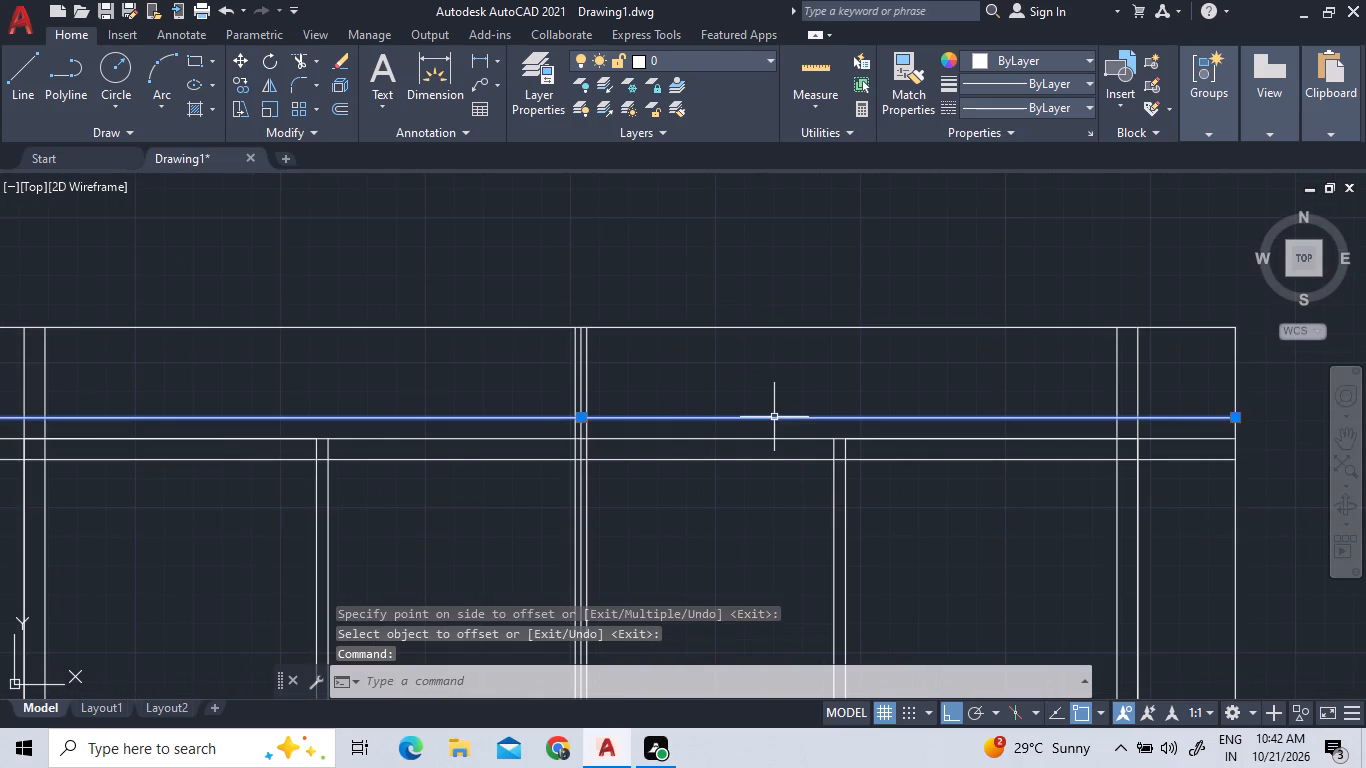
key("Delete")
Trim the left room's outer wall line above the room and the lower horizontal wall line beyond its outer side.
scroll(820, 403, "down", 2)
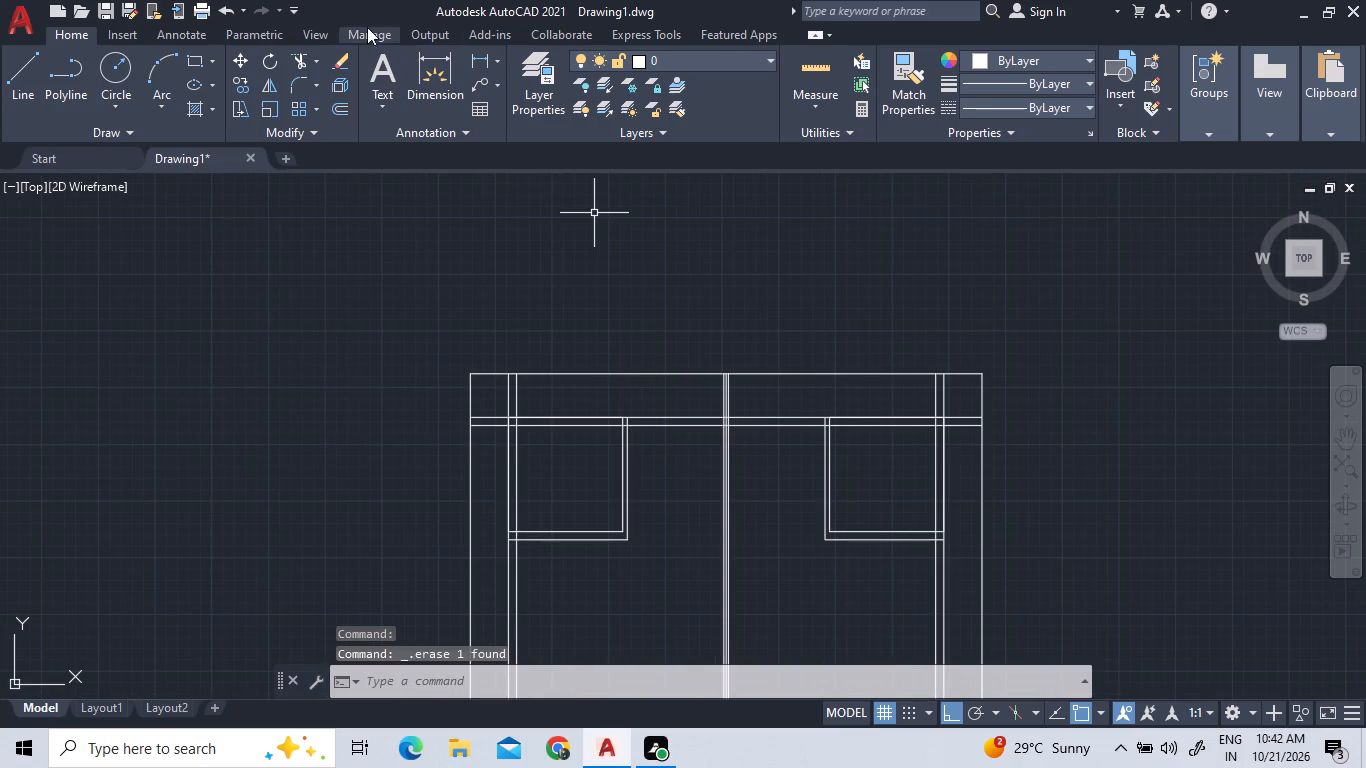
left_click(301, 64)
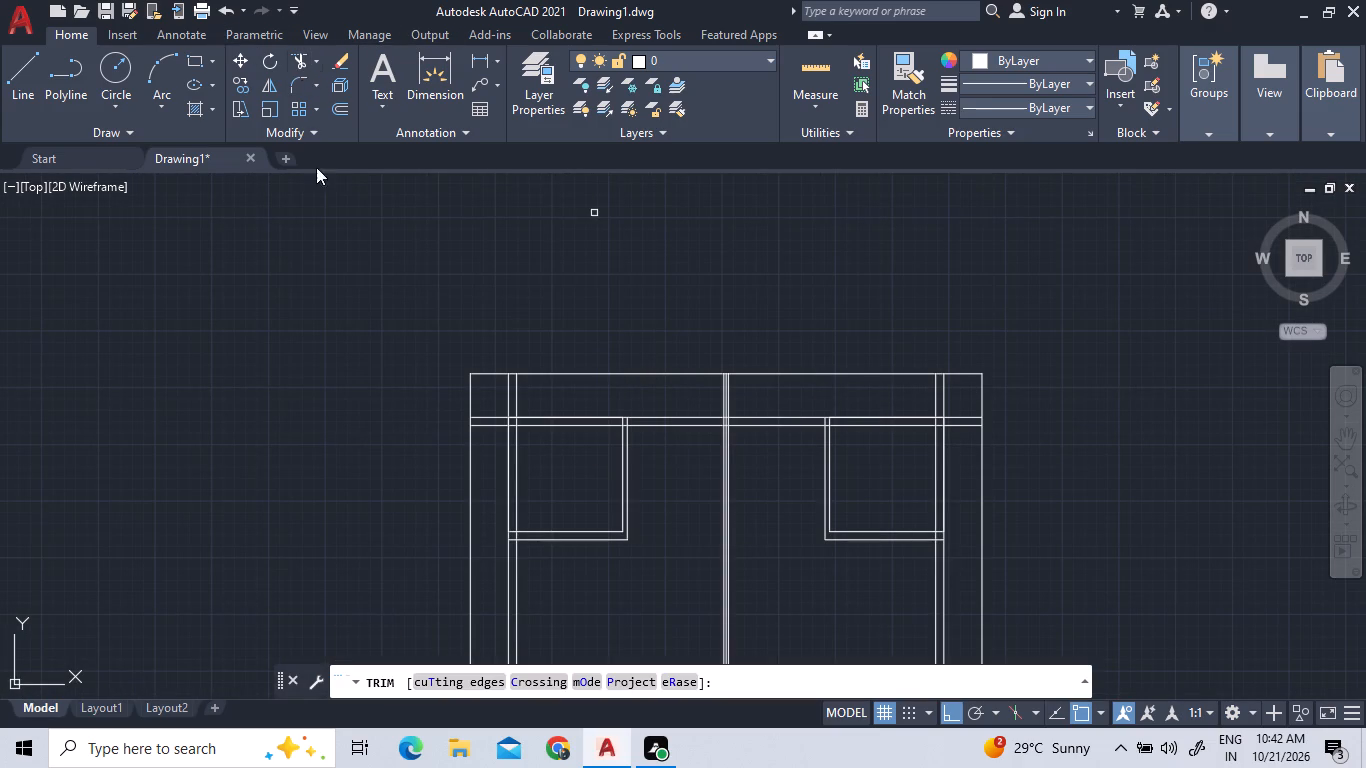
left_click(510, 396)
left_click(502, 425)
Trim the overlapping wall-line segments inside the two top corners of the left square room.
scroll(522, 427, "up", 2)
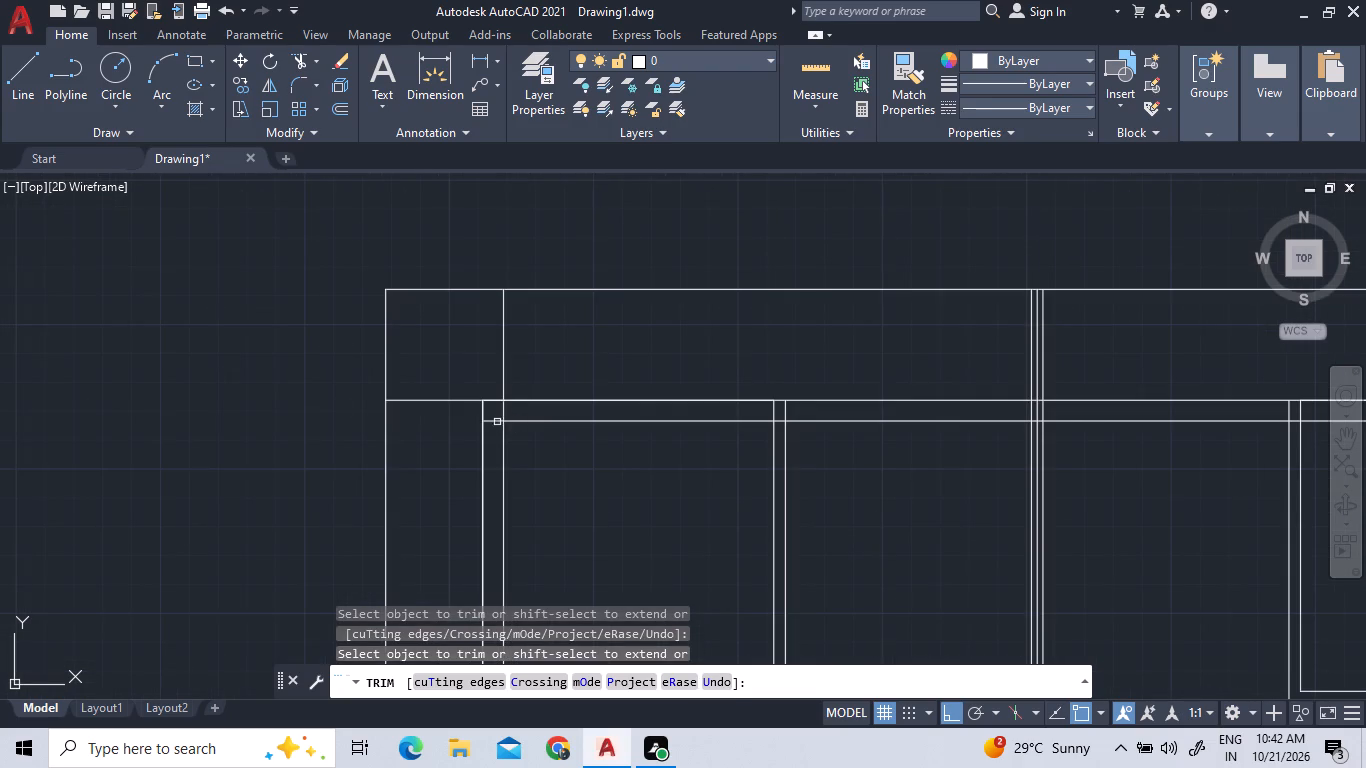
scroll(505, 412, "down", 4)
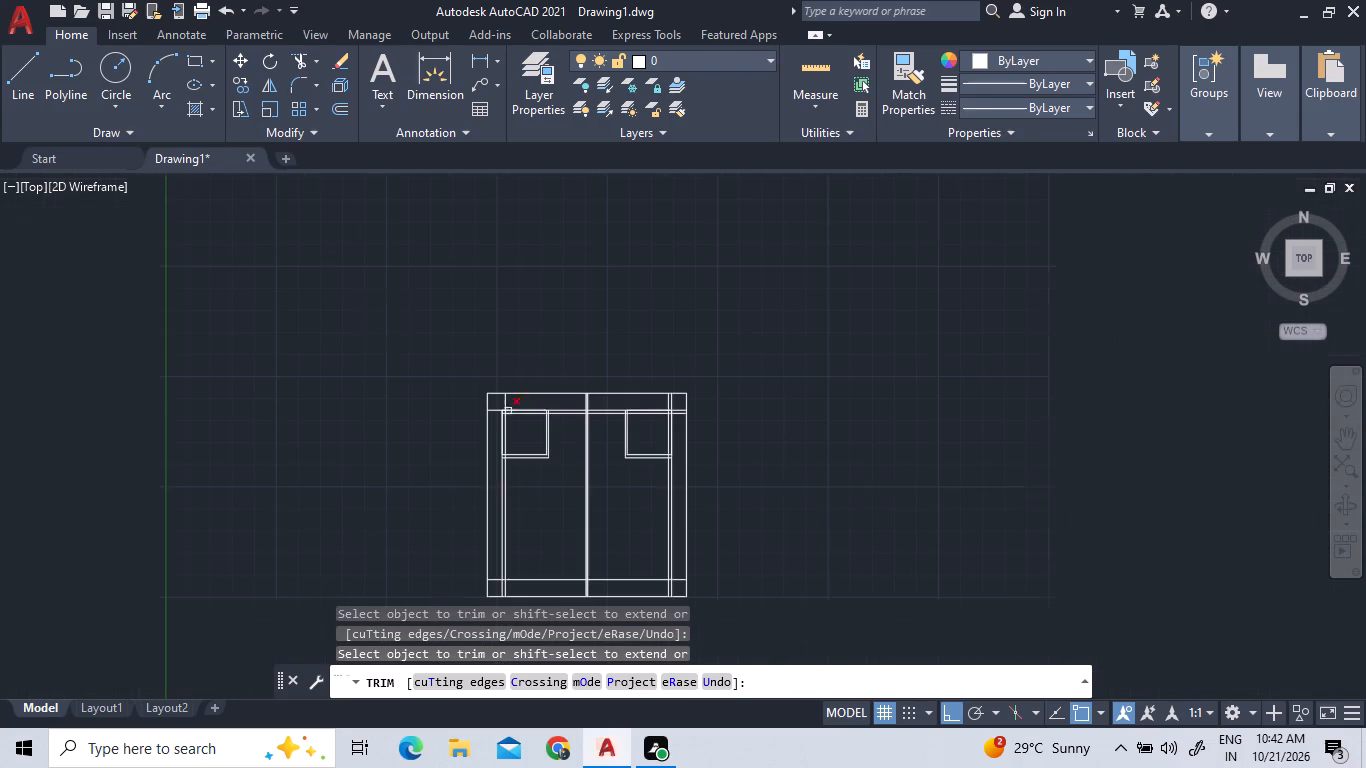
scroll(513, 414, "up", 2)
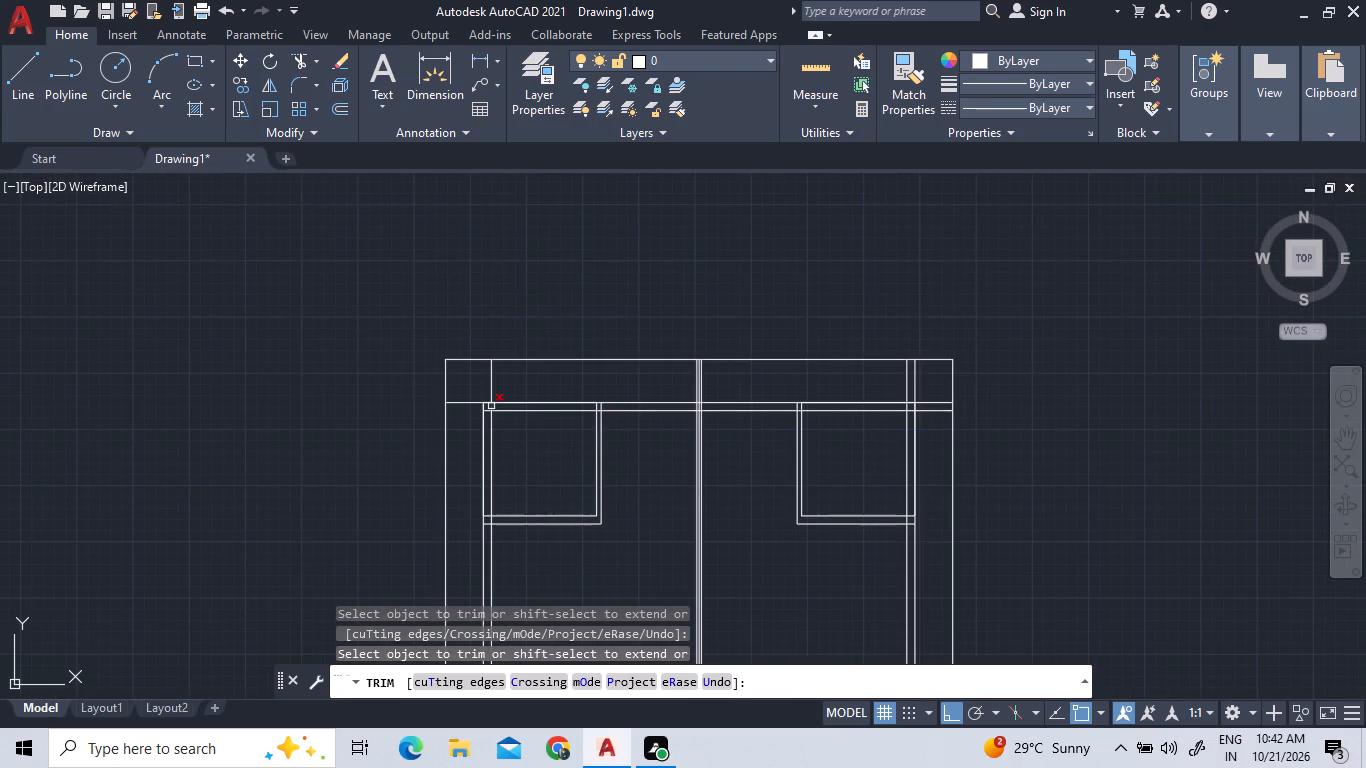
left_click(491, 406)
scroll(541, 396, "down", 2)
scroll(524, 405, "up", 4)
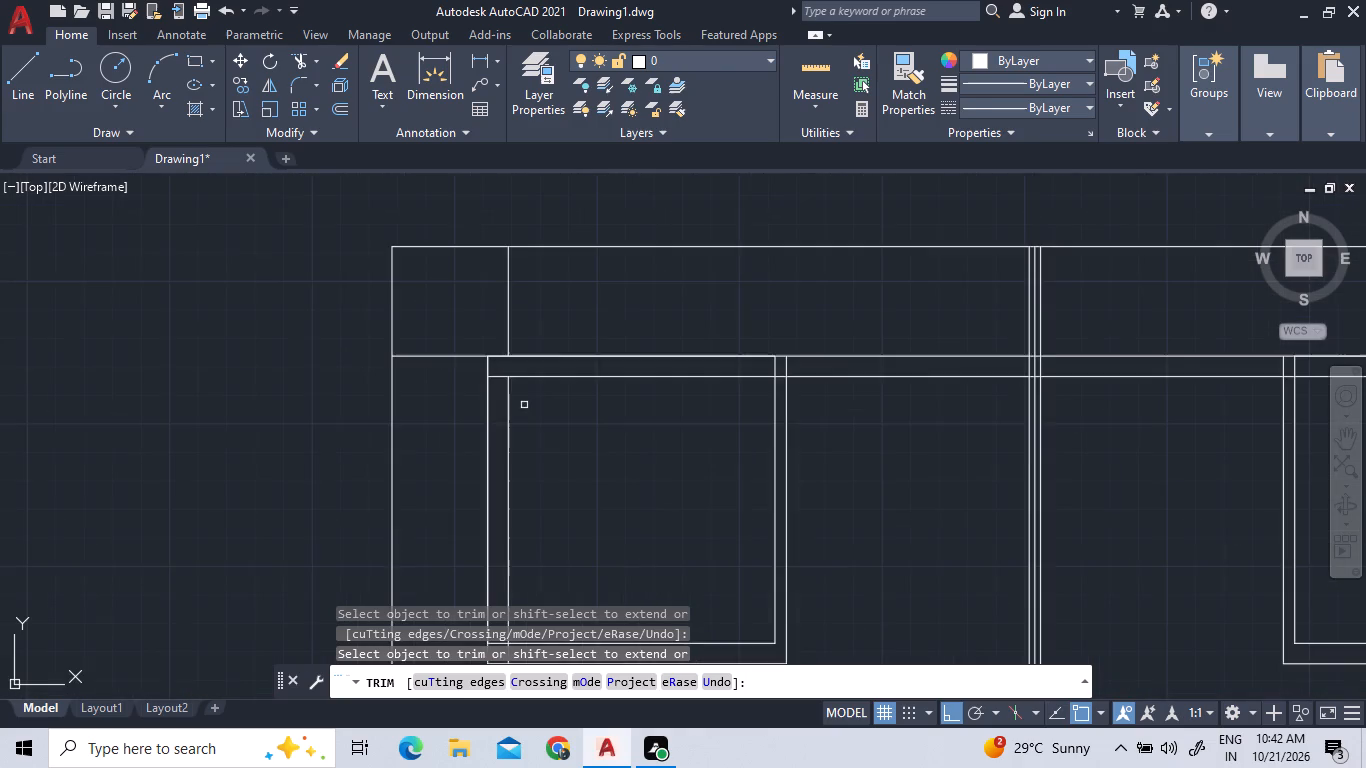
scroll(516, 377, "up", 1)
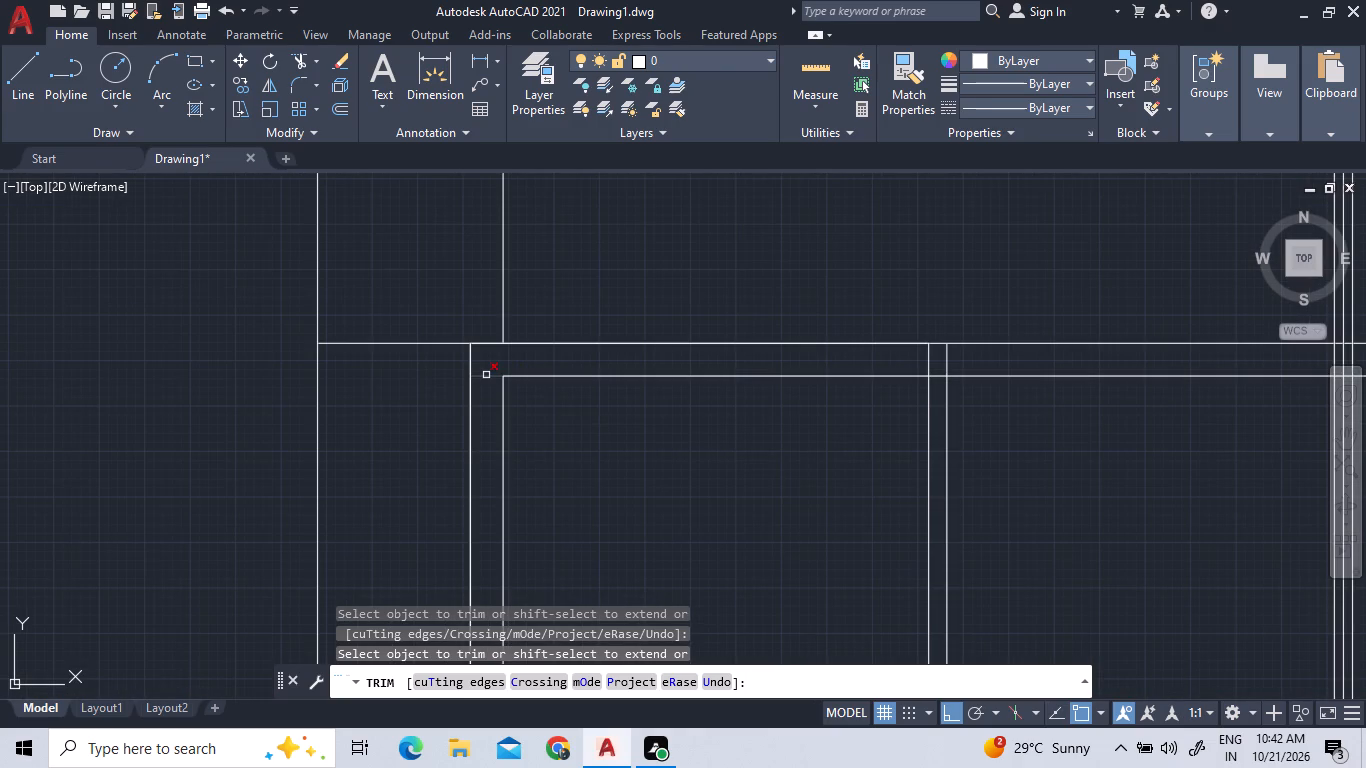
left_click(486, 375)
left_click(927, 361)
scroll(823, 383, "down", 3)
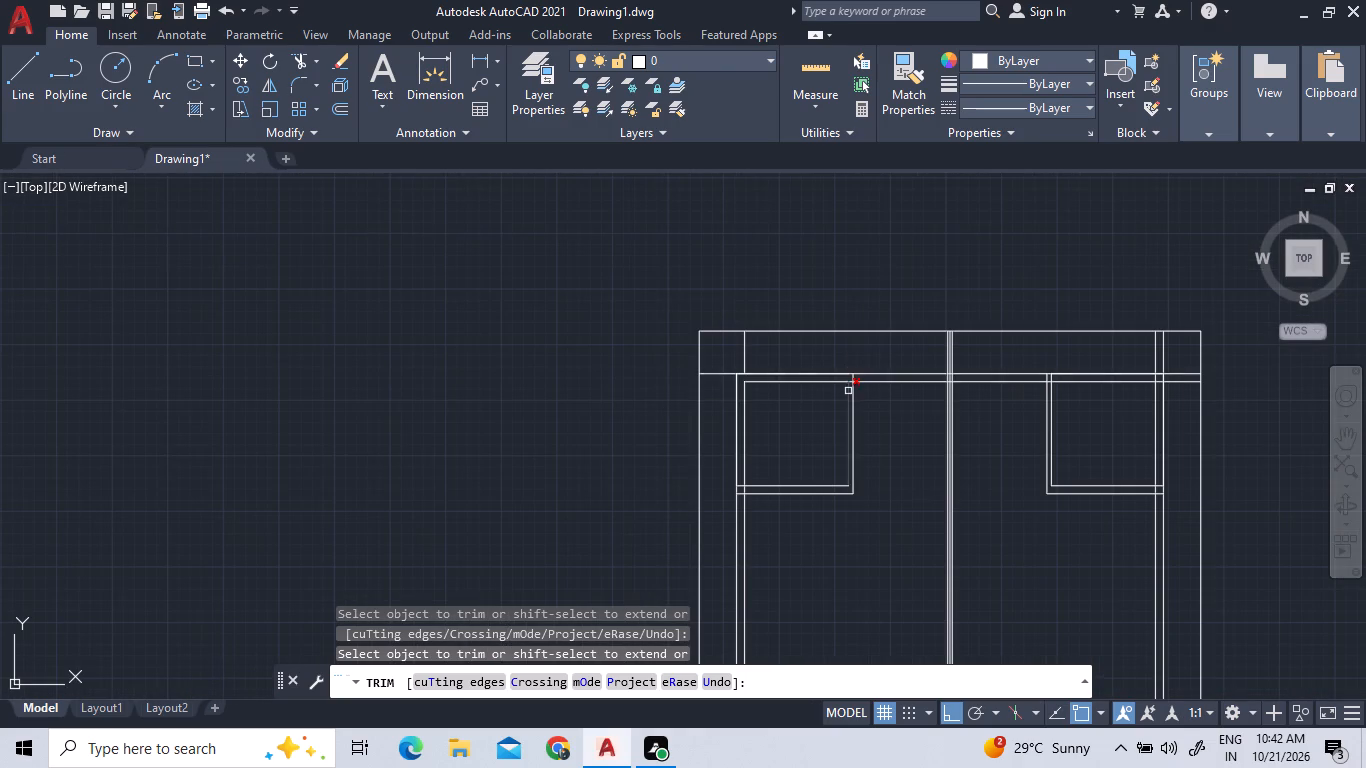
scroll(848, 391, "up", 3)
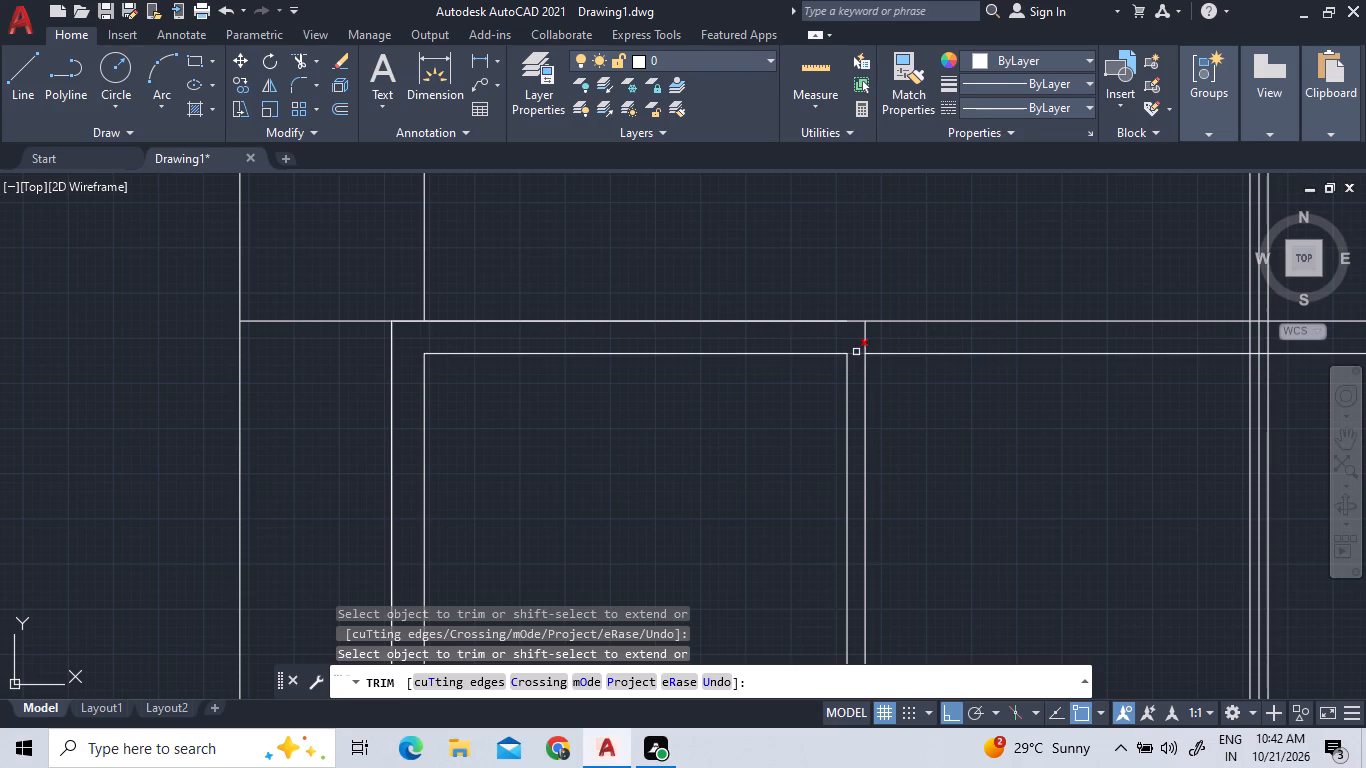
left_click(856, 352)
Trim the crossing inner wall lines at the bottom outer corner of the left square room.
scroll(864, 327, "down", 4)
scroll(818, 392, "up", 3)
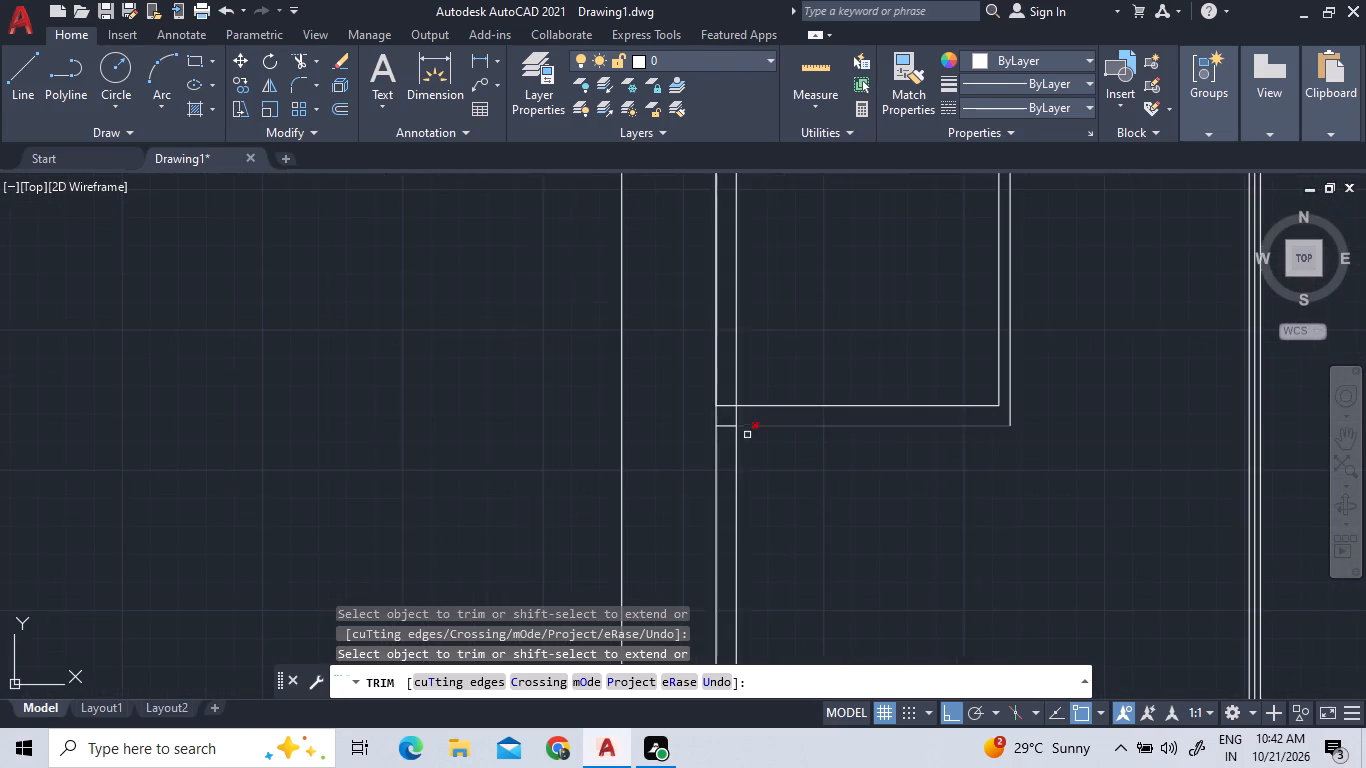
scroll(742, 423, "up", 2)
left_click(742, 422)
left_click(693, 373)
Trim the overlapping wall-line segments at the right square room's two top corners and bottom outer corner.
scroll(698, 424, "down", 4)
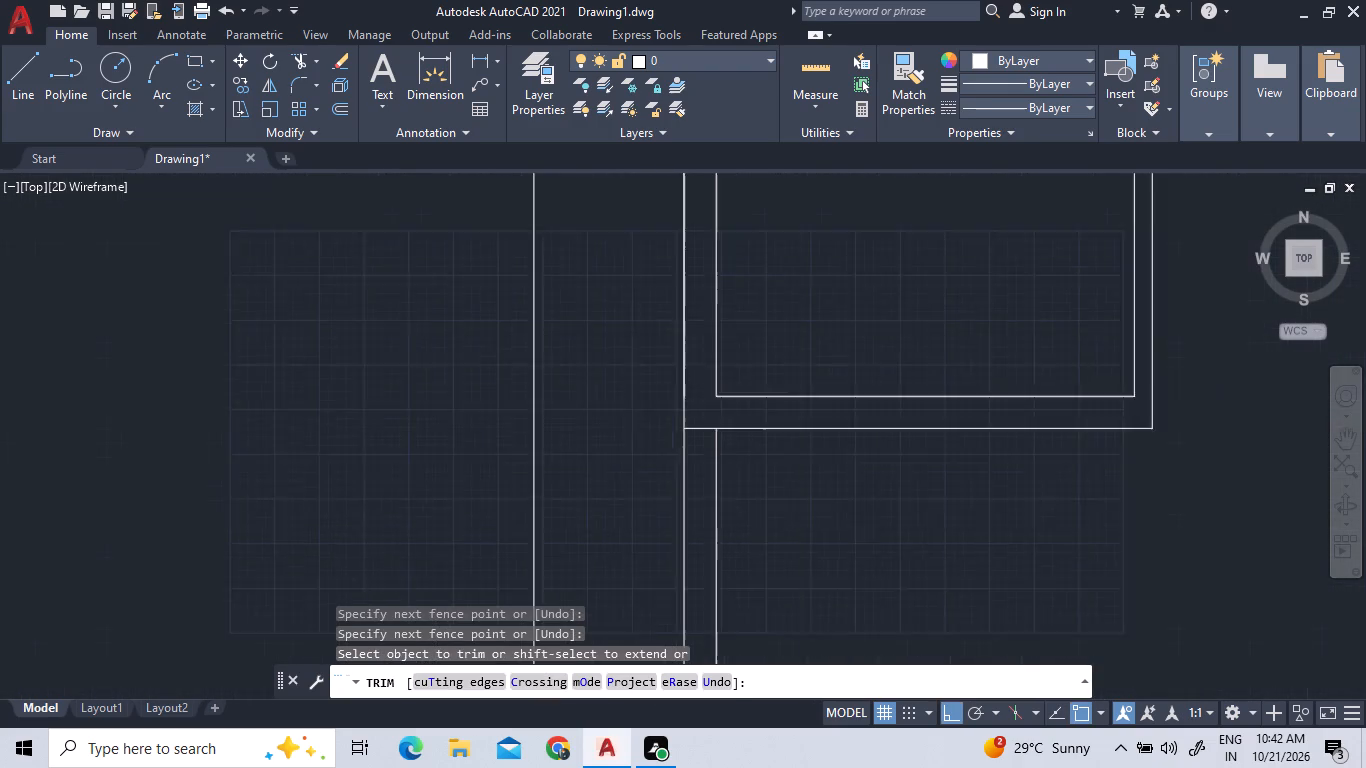
scroll(697, 428, "down", 1)
scroll(941, 411, "down", 2)
scroll(1077, 345, "up", 3)
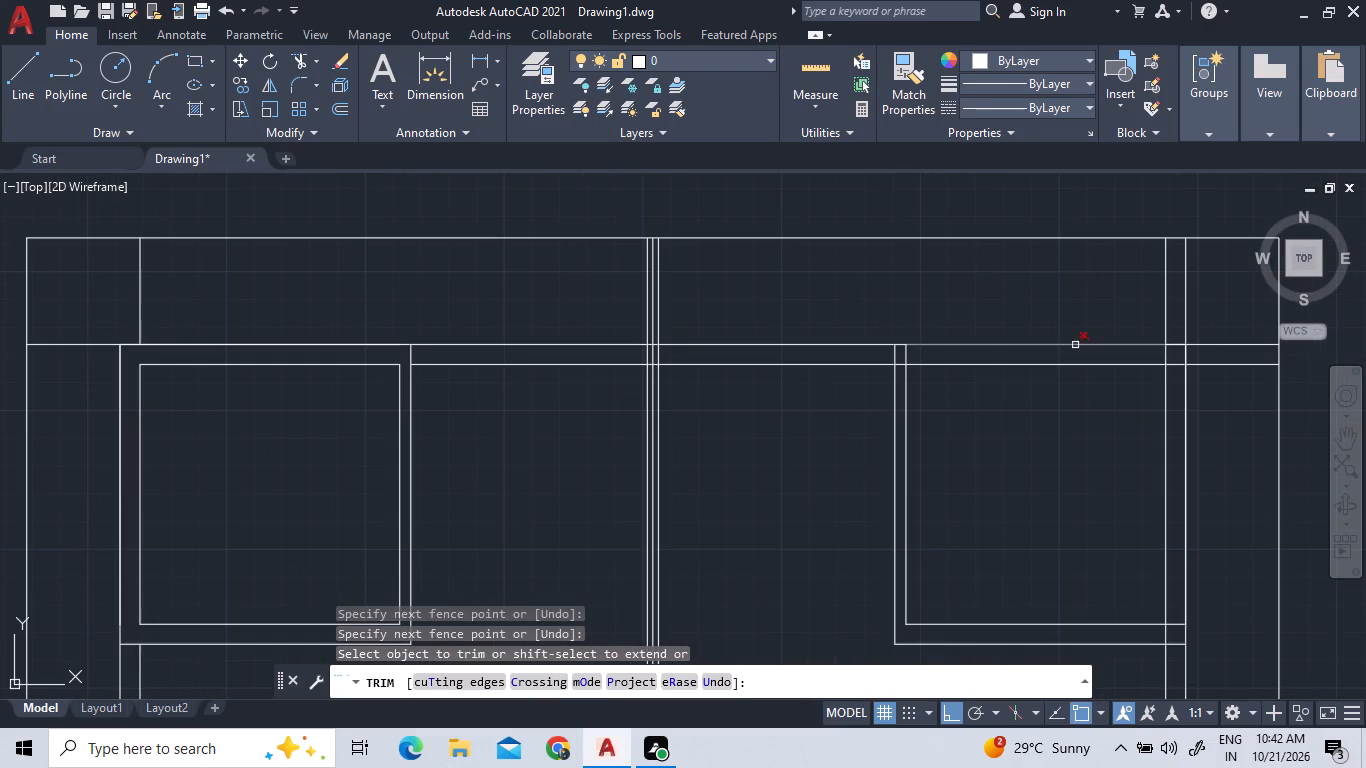
left_click(908, 354)
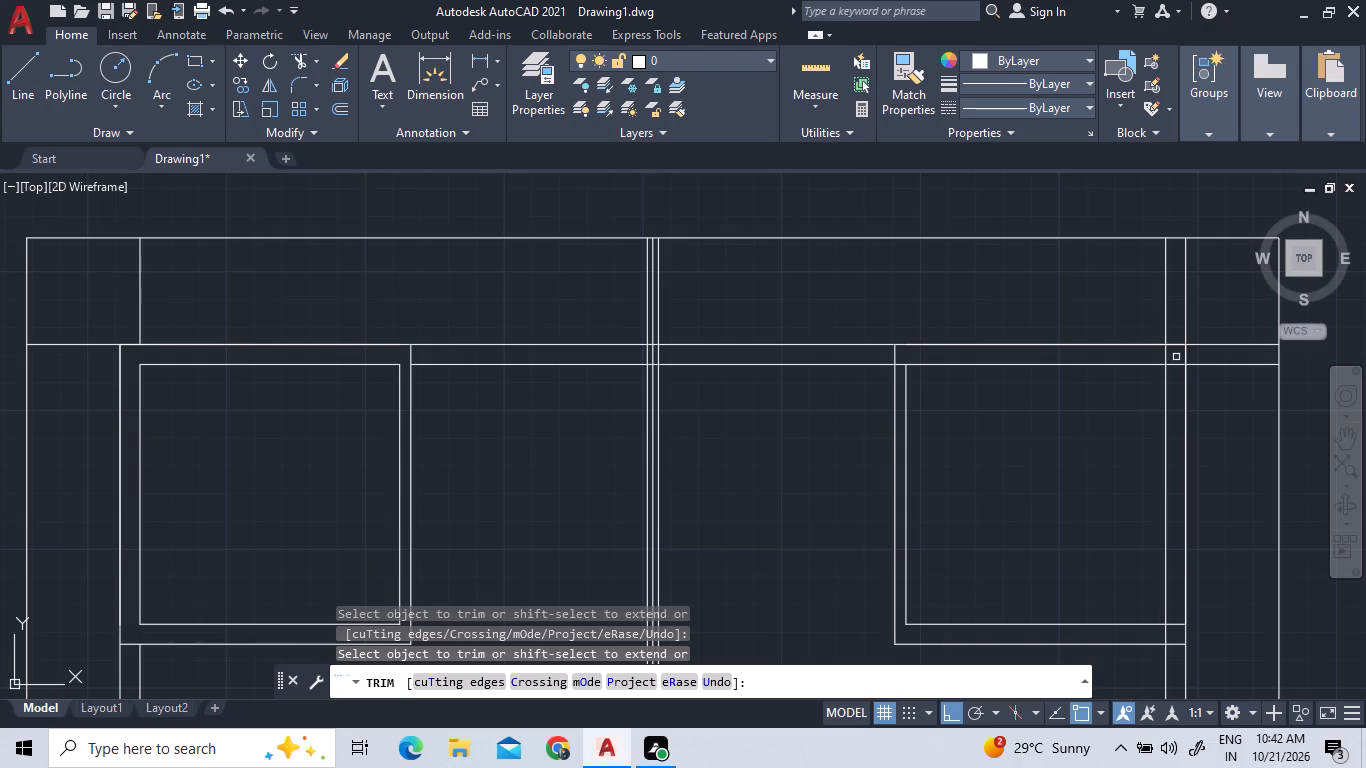
scroll(1198, 360, "up", 3)
left_click(1090, 394)
left_click(1033, 332)
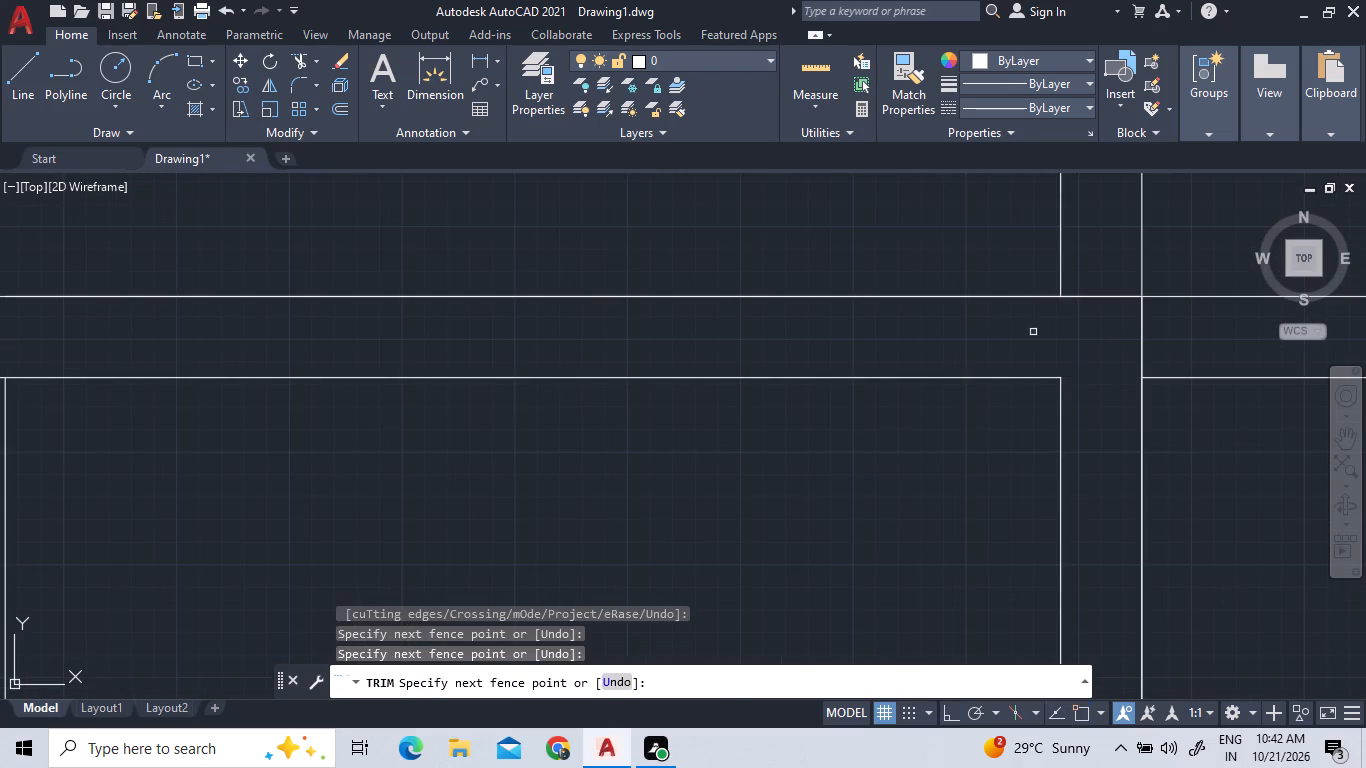
scroll(1083, 341, "down", 4)
left_click(1088, 605)
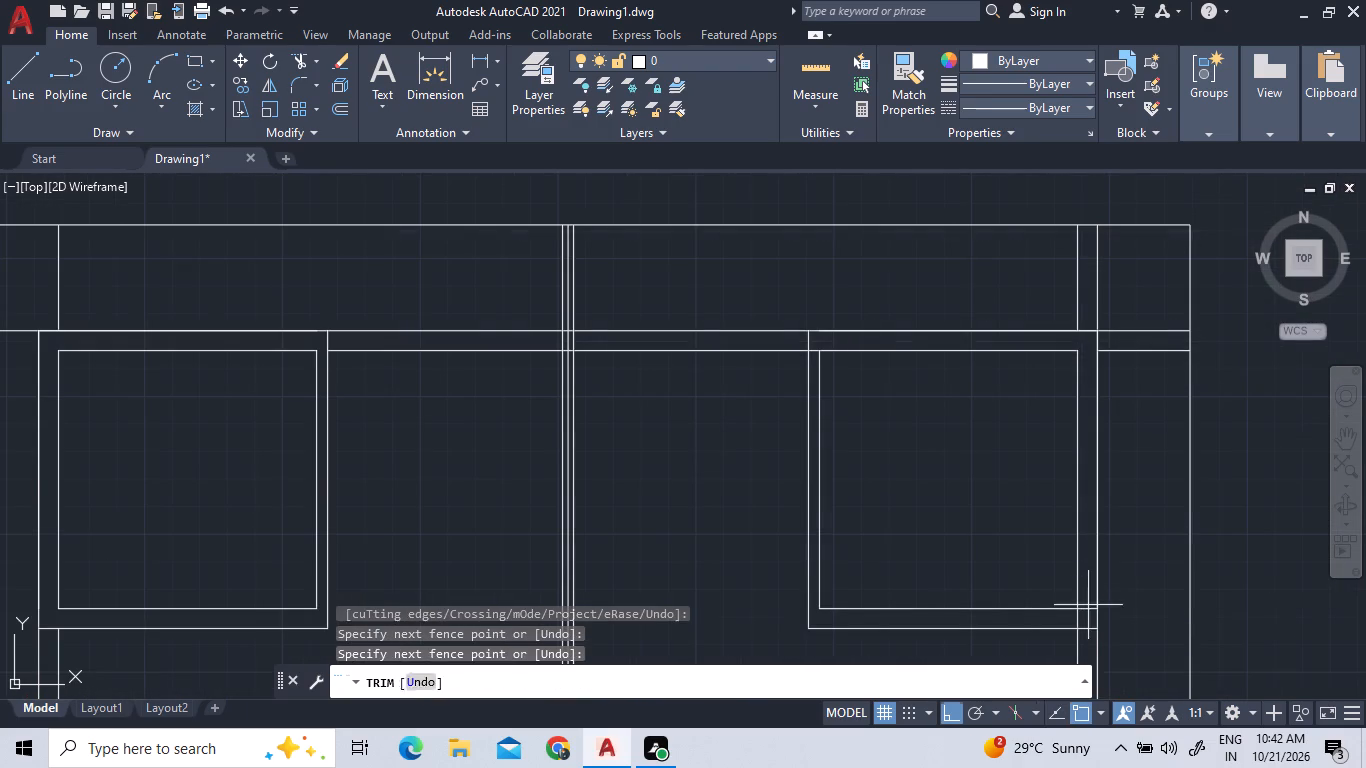
left_click(1076, 621)
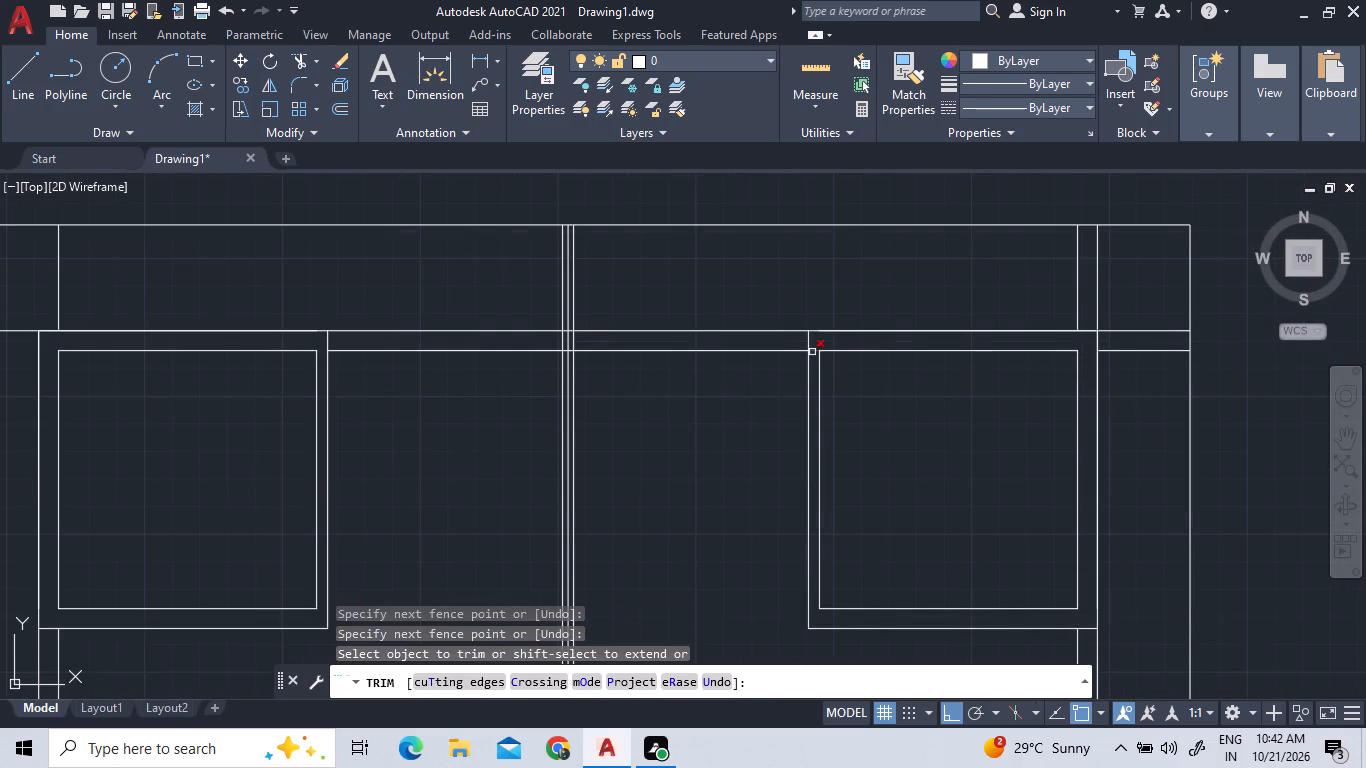
left_click(814, 352)
Trim the lower horizontal wall line beyond the right room's outer side and the outer vertical wall line above the room.
scroll(741, 321, "down", 3)
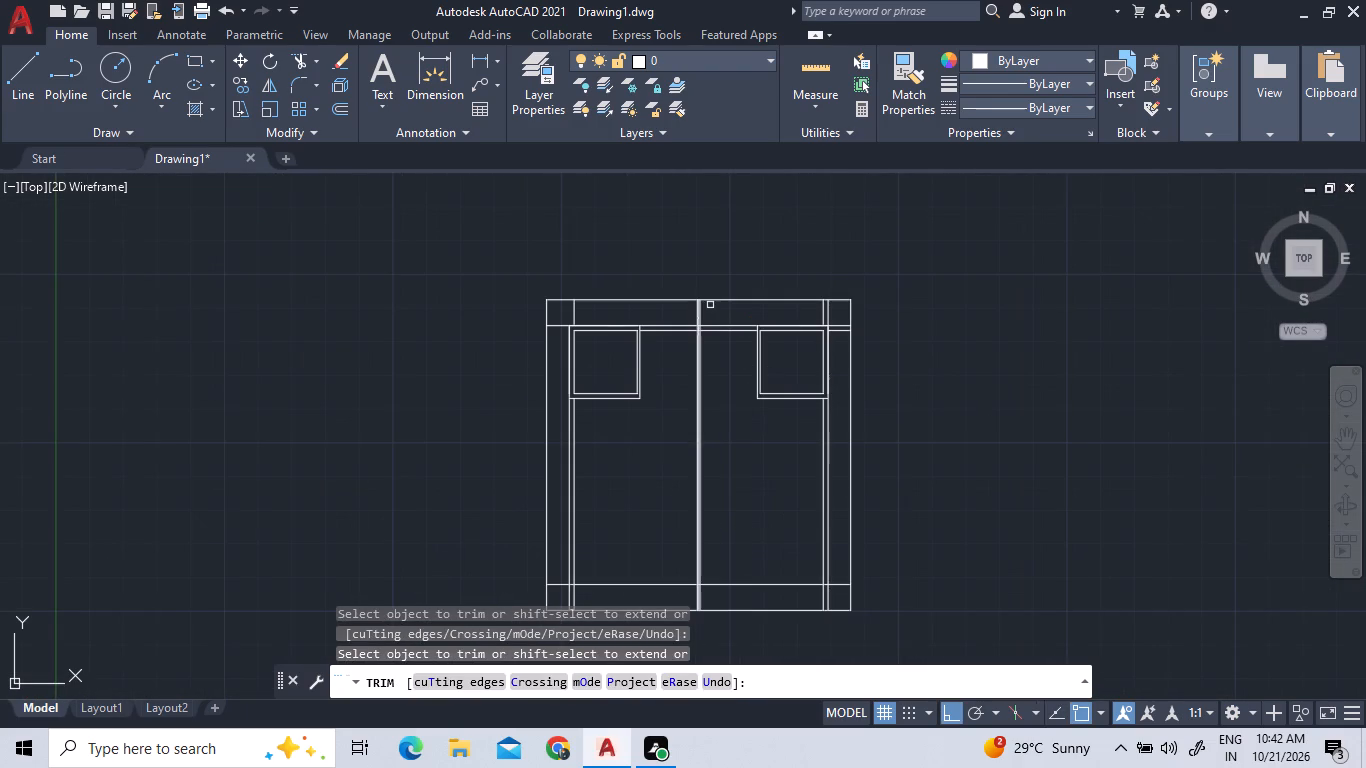
left_click(845, 331)
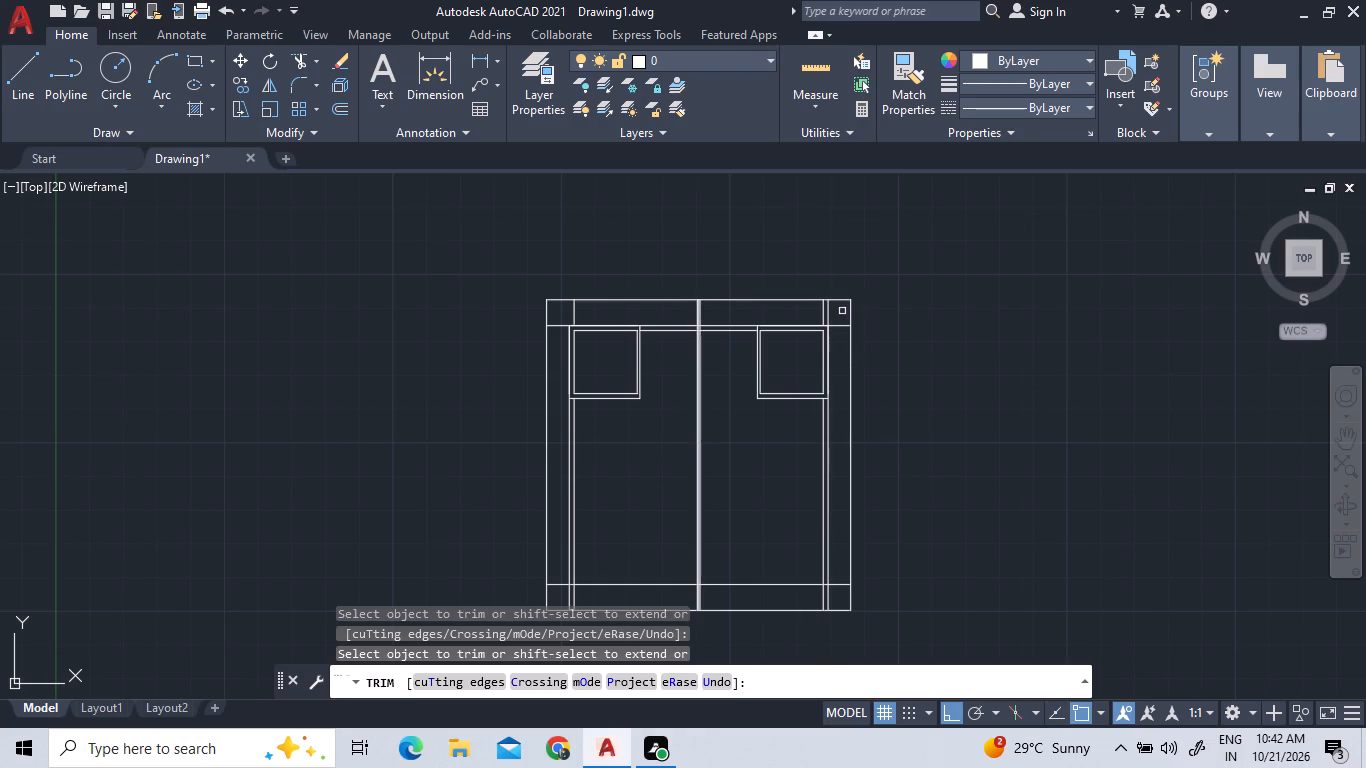
left_click(830, 311)
Trim the outermost line of the left and right 9" side walls below the bottom horizontal grid line.
scroll(895, 463, "down", 3)
scroll(883, 496, "up", 6)
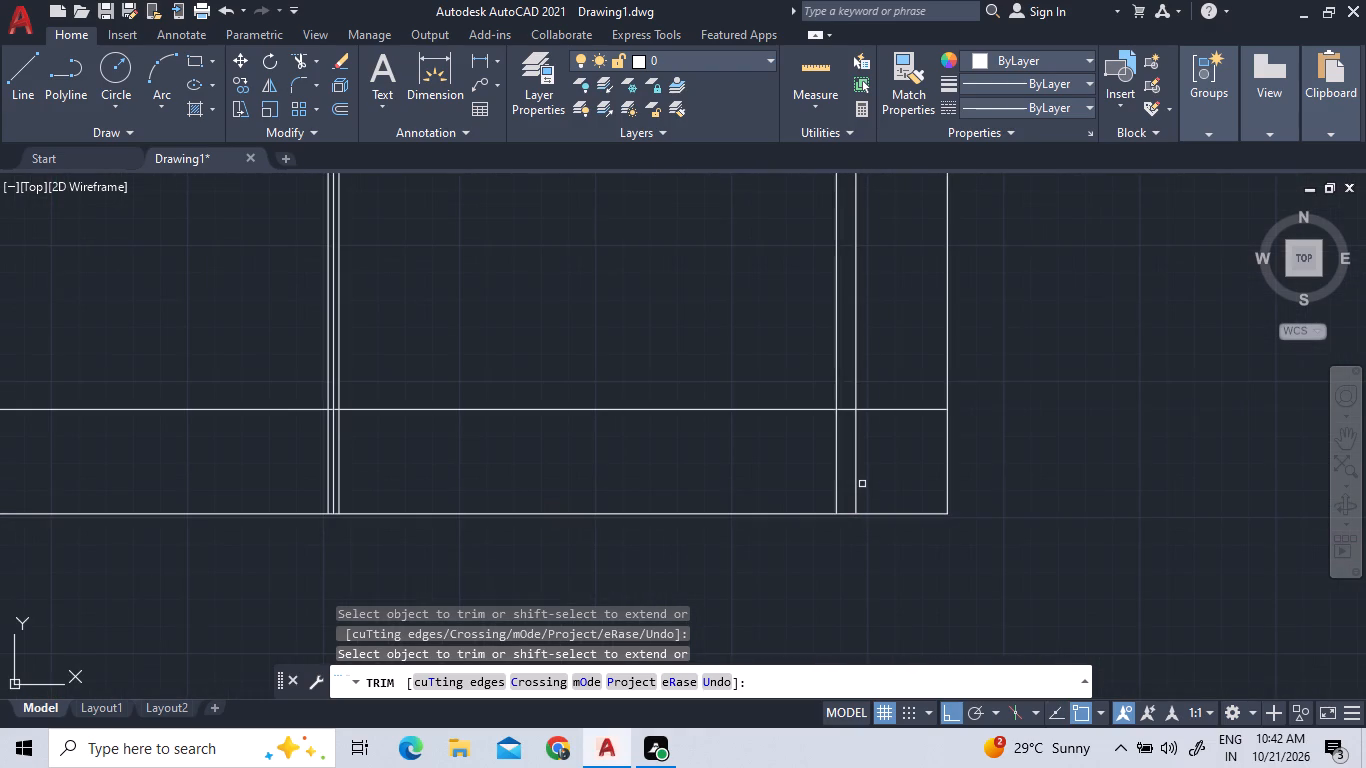
left_click(861, 467)
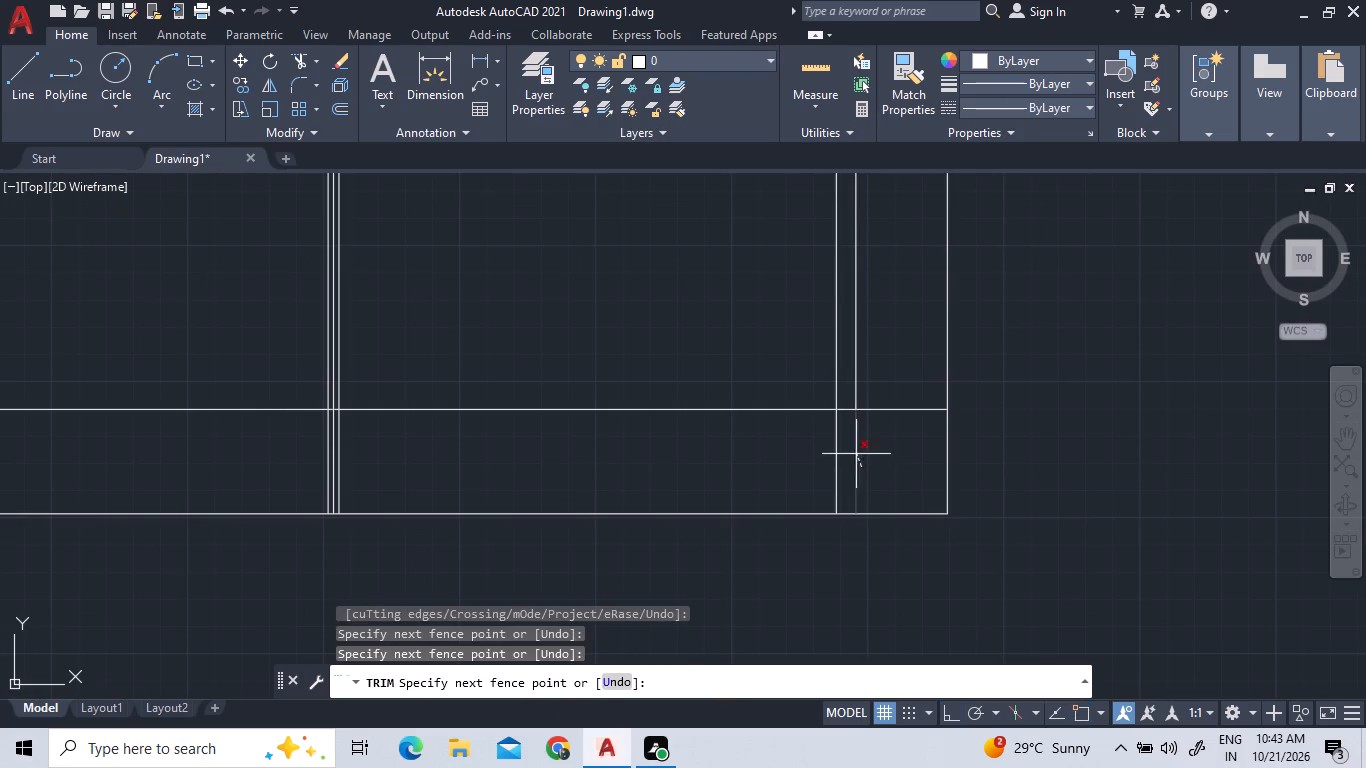
left_click(856, 454)
scroll(930, 427, "down", 4)
scroll(782, 423, "up", 3)
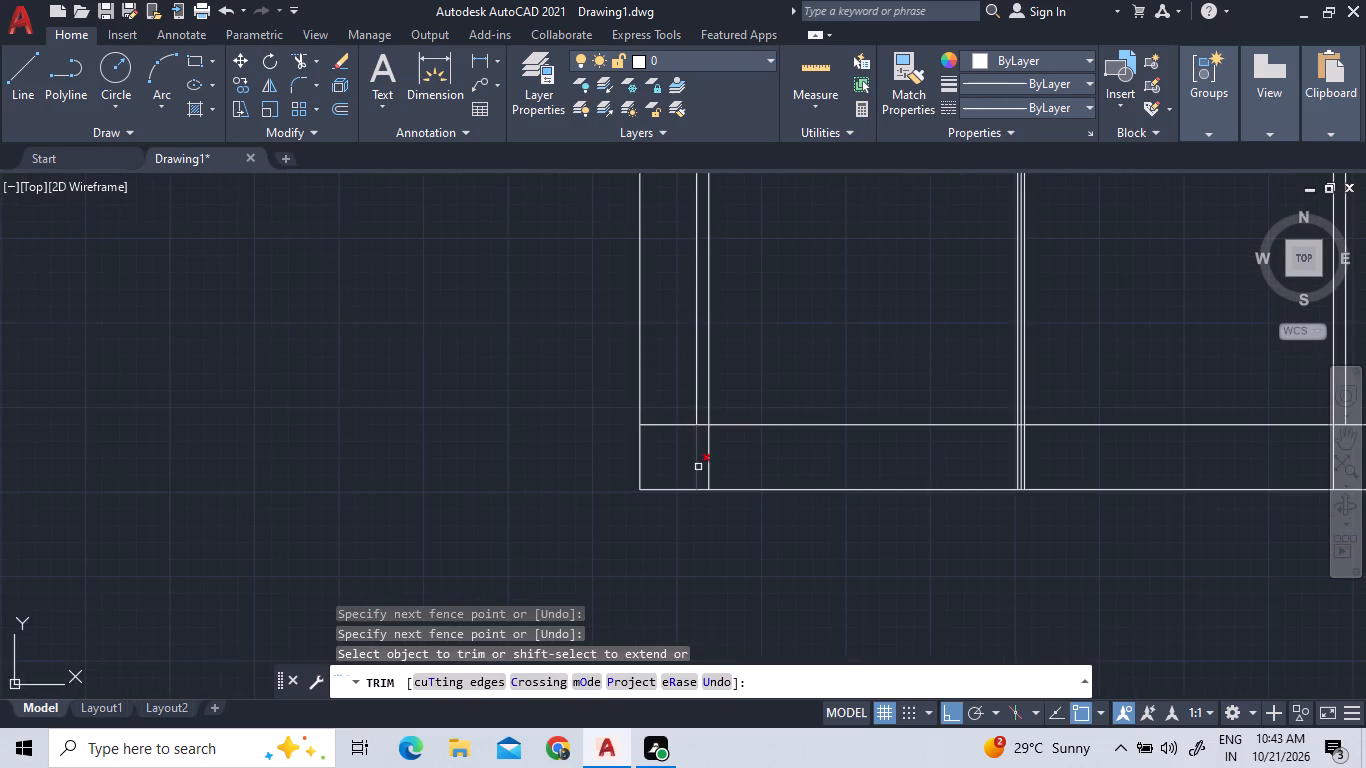
scroll(698, 465, "up", 2)
left_click(698, 462)
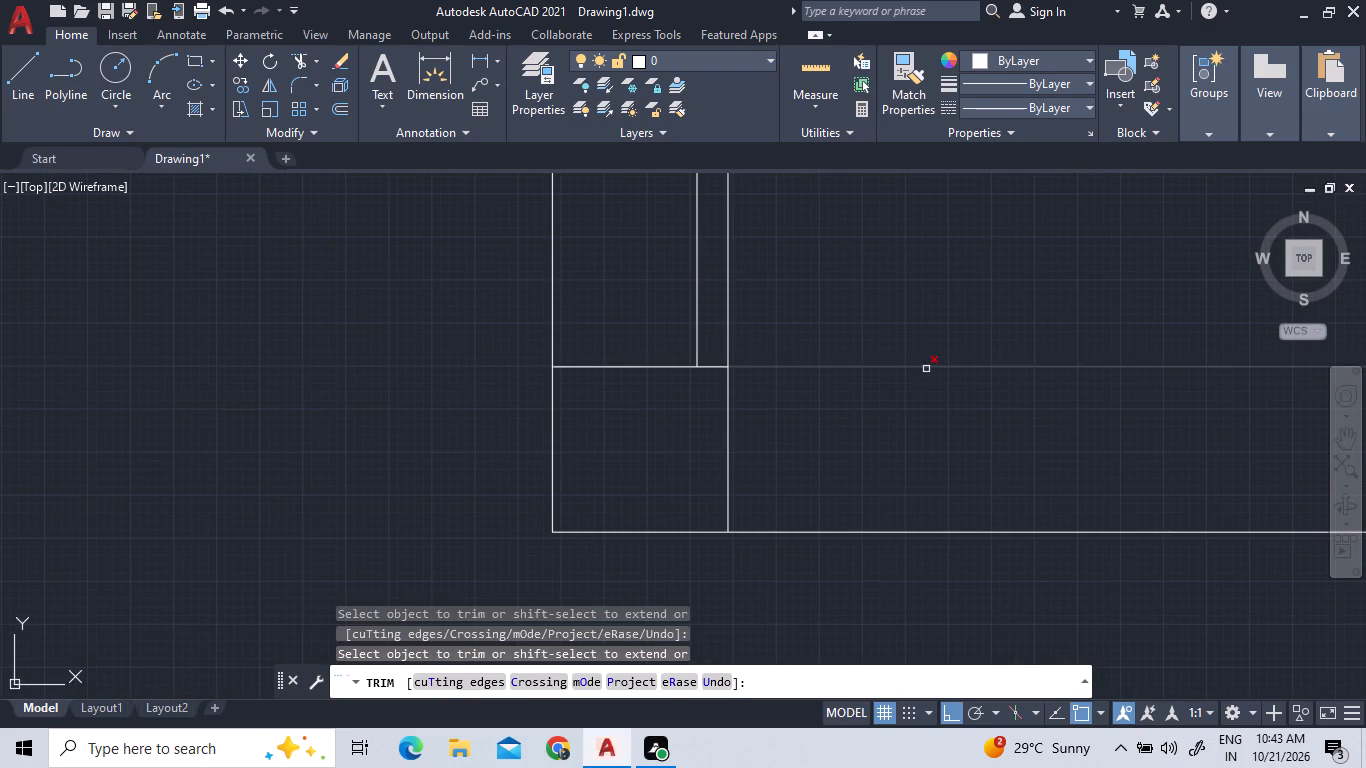
Trim the lower wall line of both square rooms where it crosses the 9" side walls.
scroll(825, 506, "down", 7)
scroll(899, 427, "up", 3)
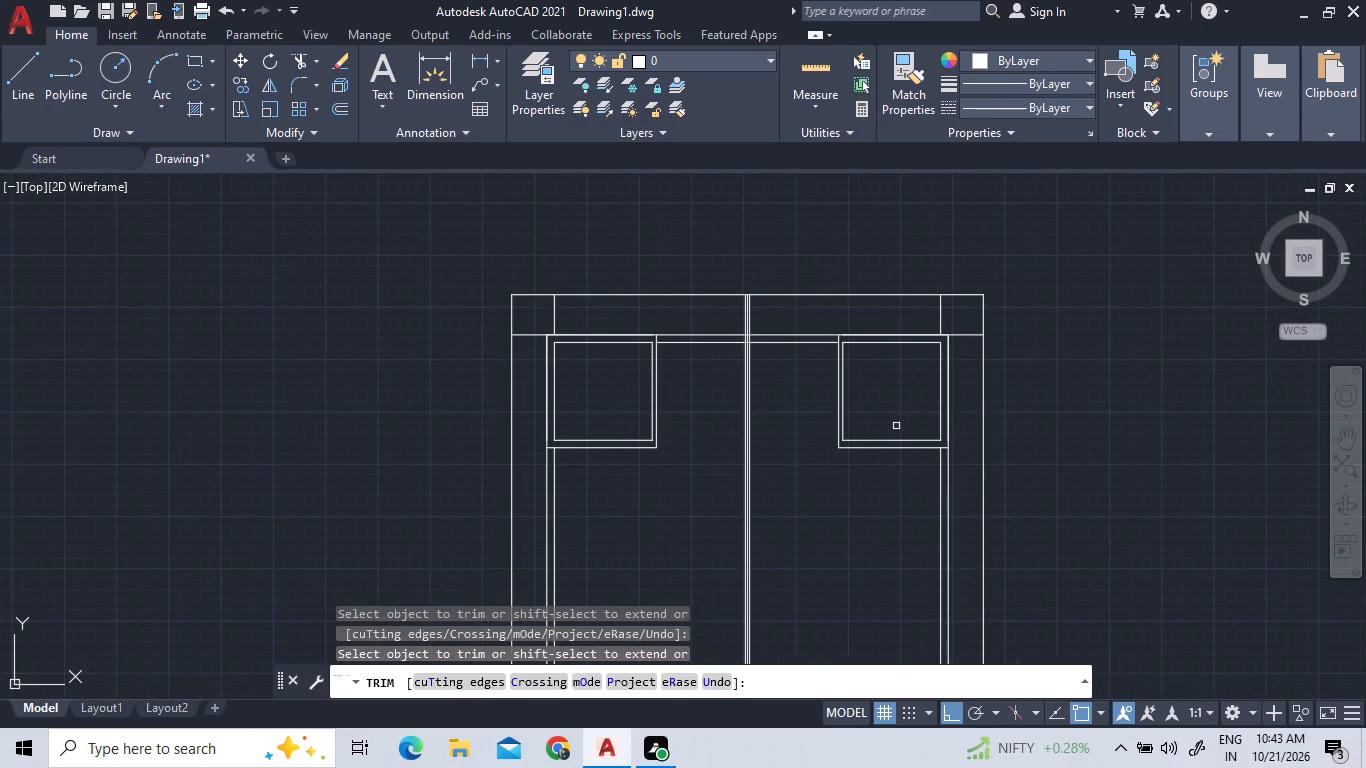
scroll(569, 456, "up", 2)
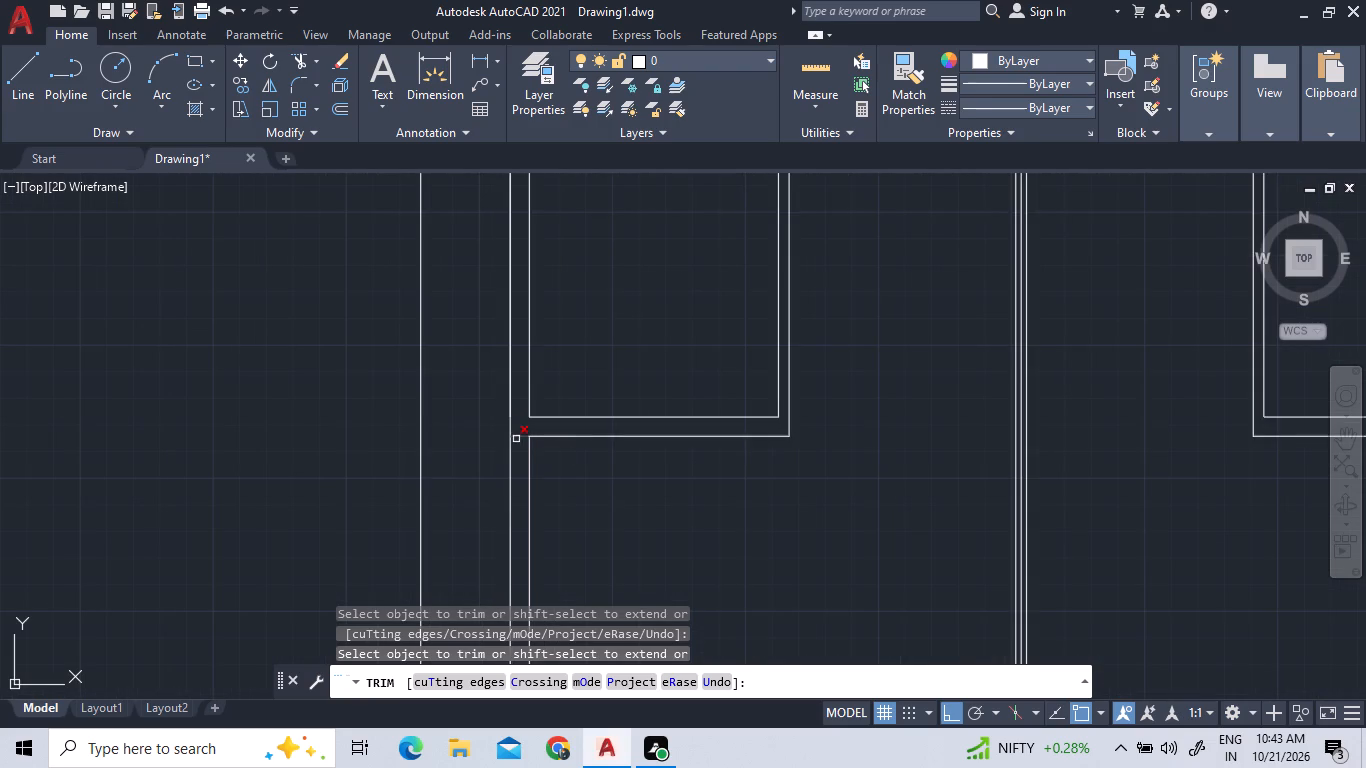
left_click(519, 438)
scroll(708, 442, "down", 4)
scroll(842, 445, "up", 4)
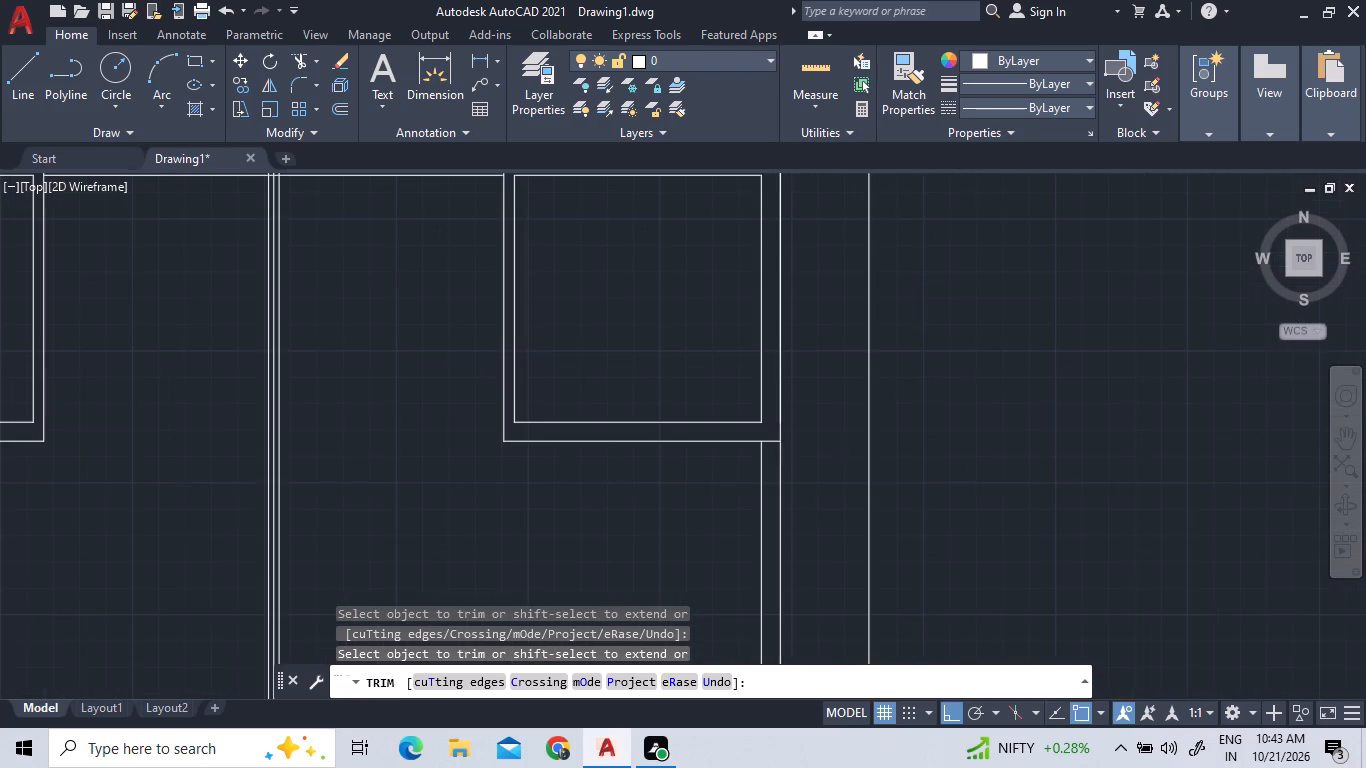
scroll(785, 451, "up", 2)
left_click(748, 427)
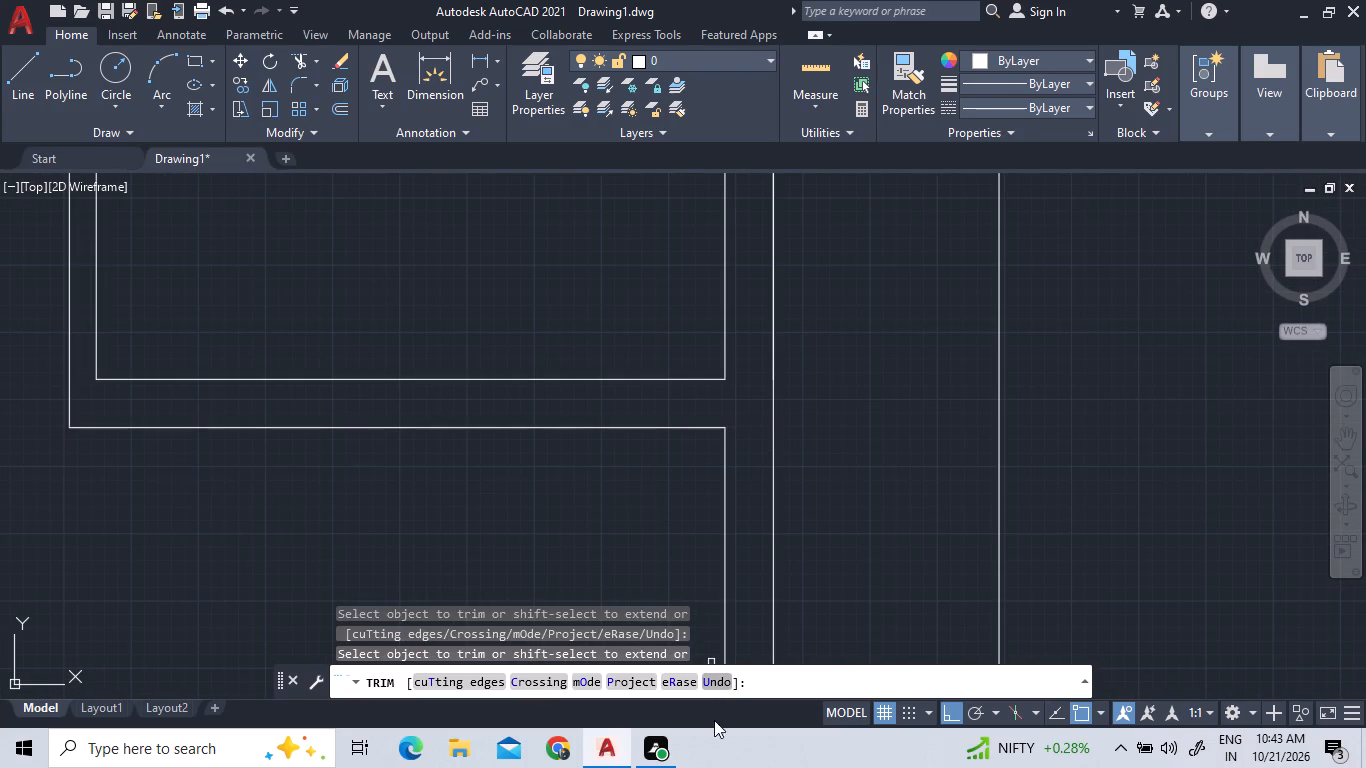
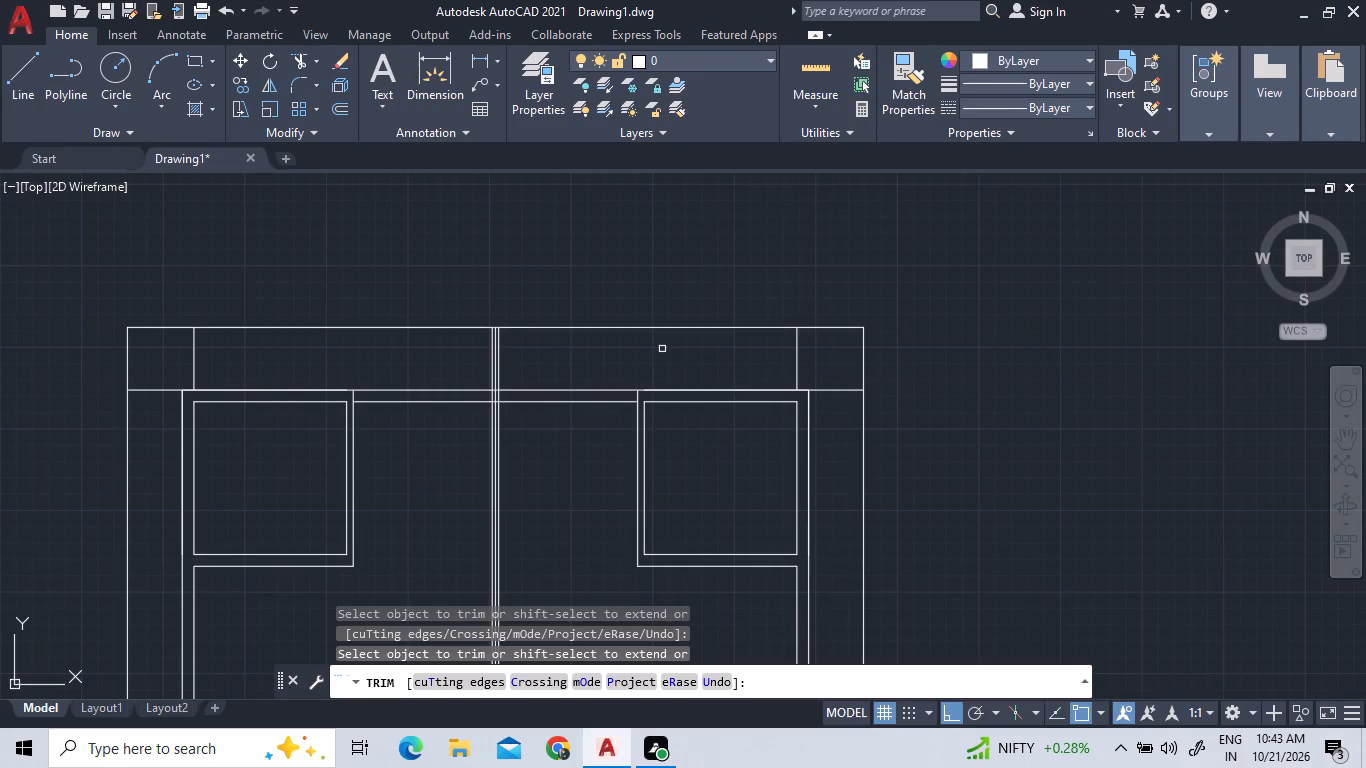
Examine the quick-measured distances around the top strip's corners, the right square room and the central wall.
left_click(819, 68)
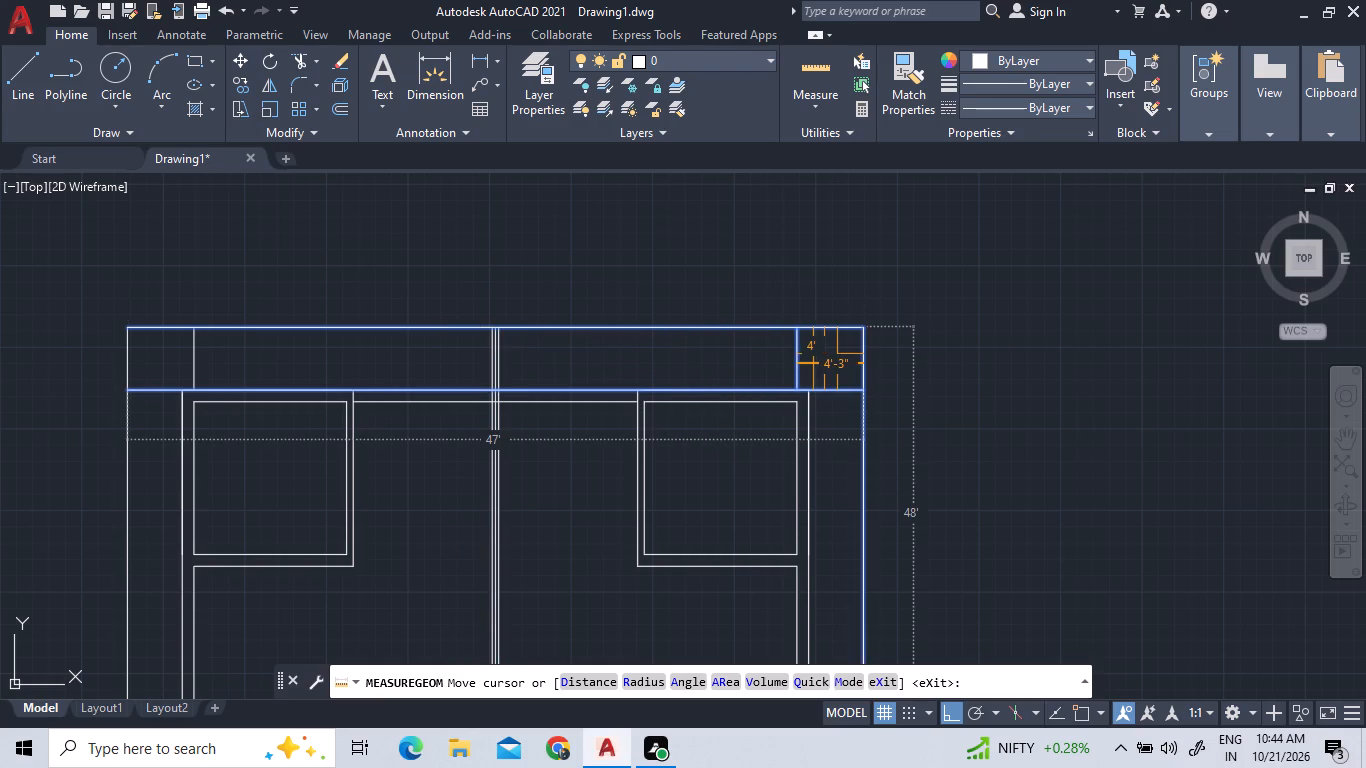
scroll(813, 364, "up", 3)
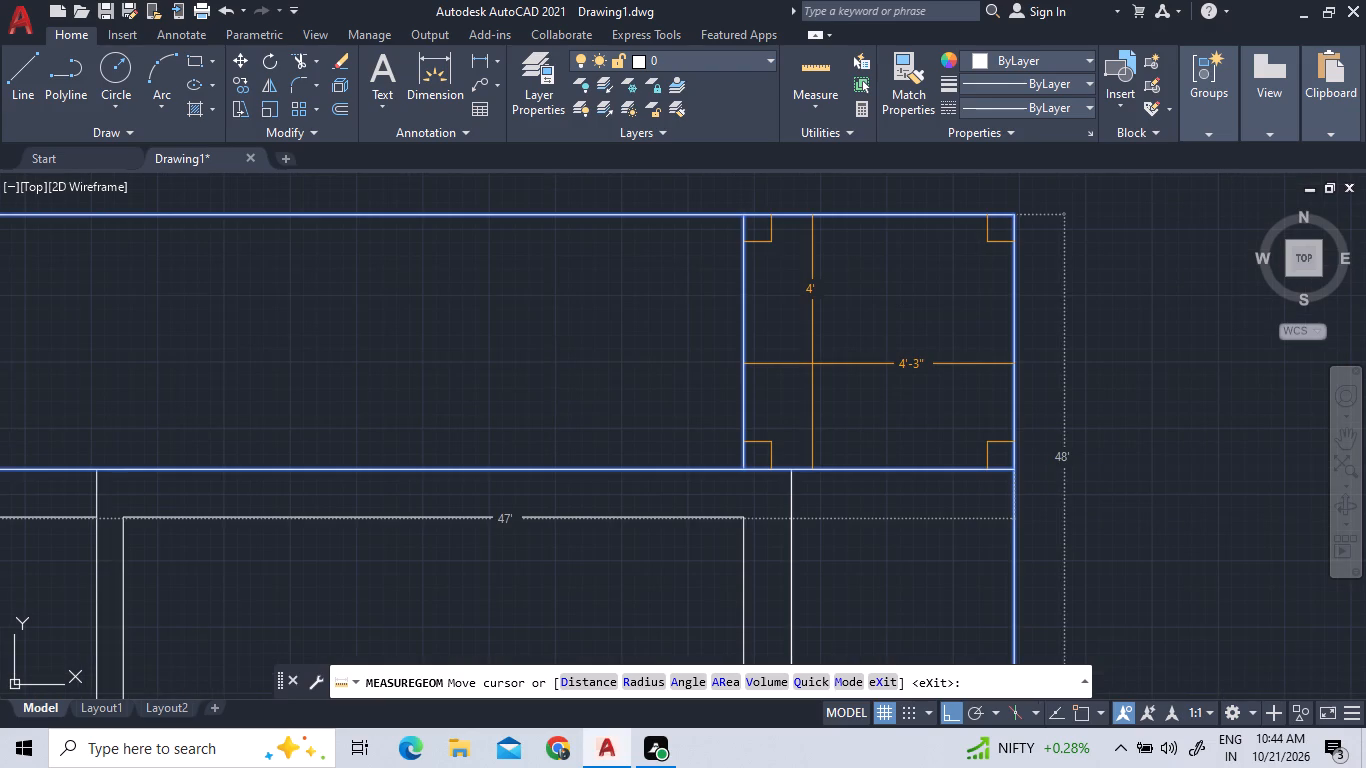
scroll(860, 466, "down", 4)
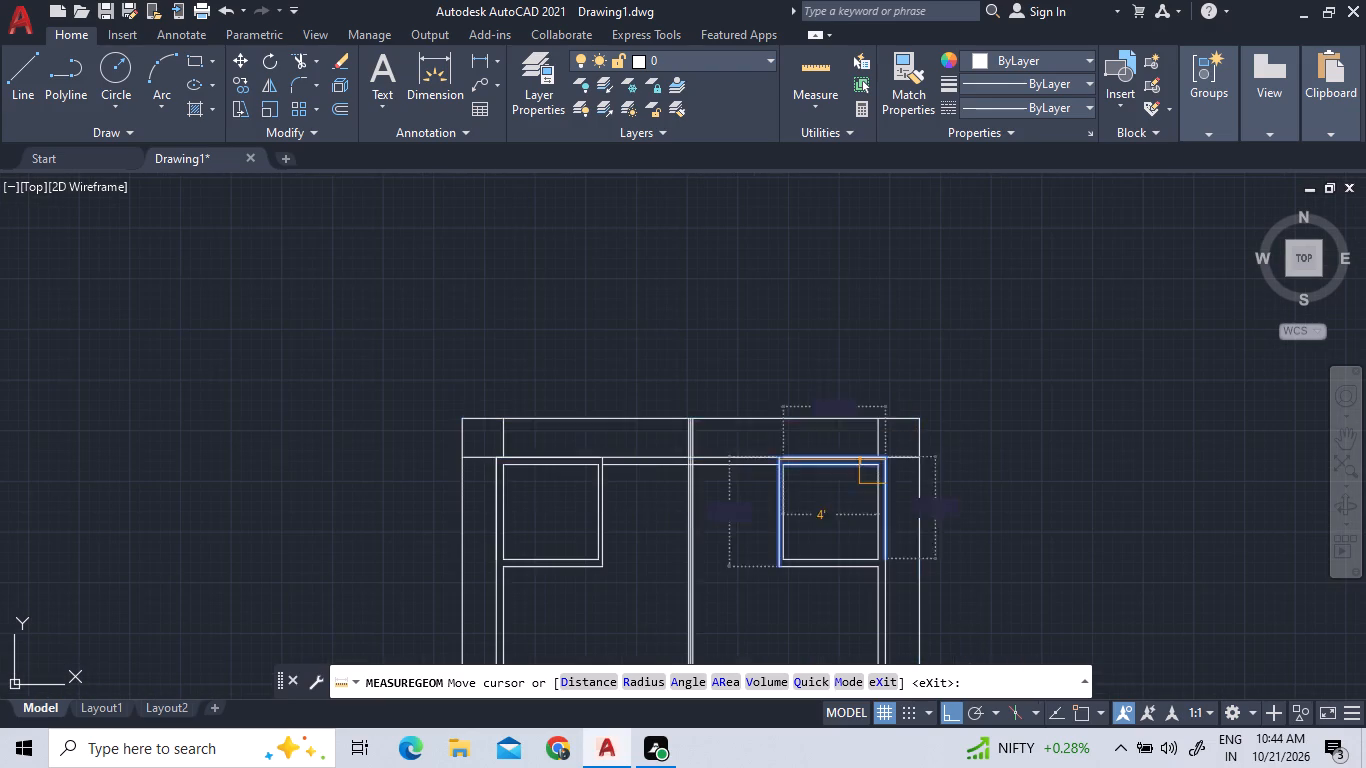
scroll(489, 471, "up", 2)
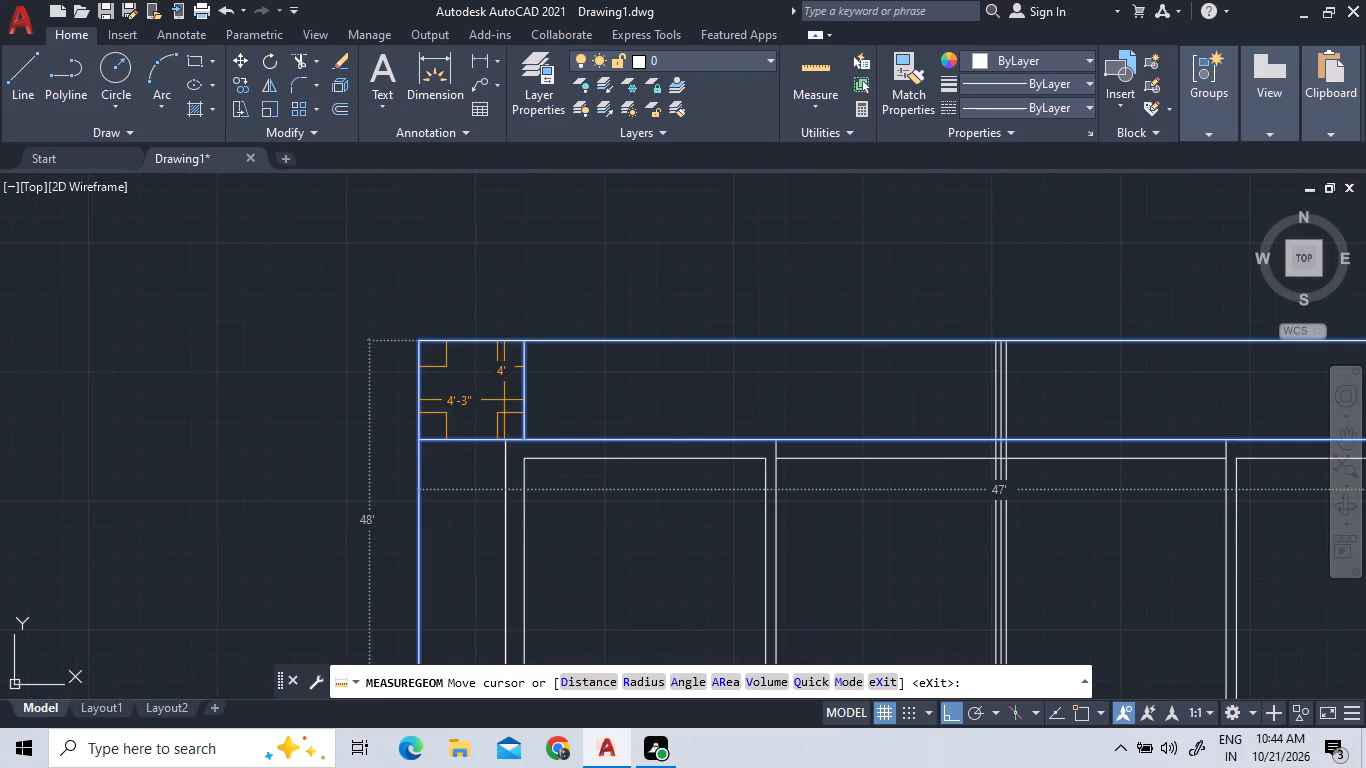
scroll(901, 429, "down", 3)
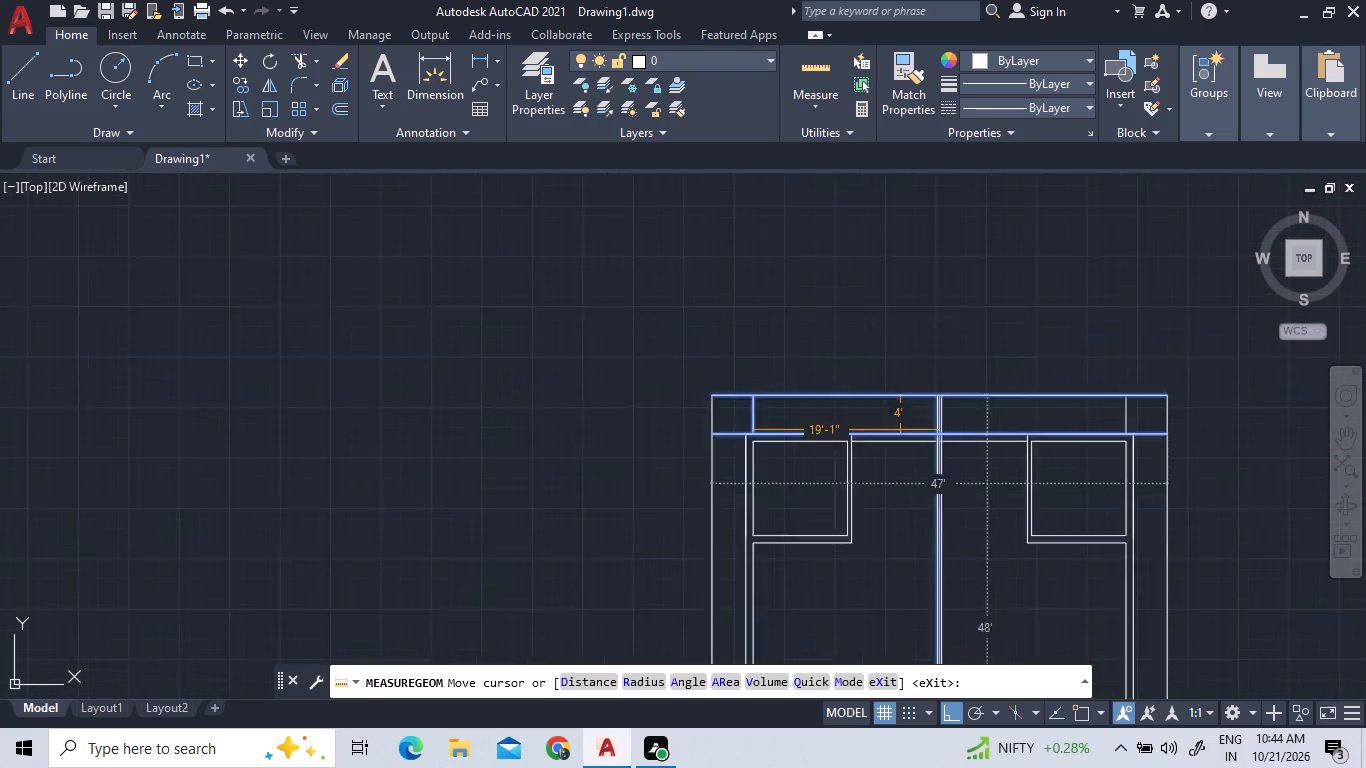
scroll(1032, 422, "up", 4)
scroll(848, 437, "up", 2)
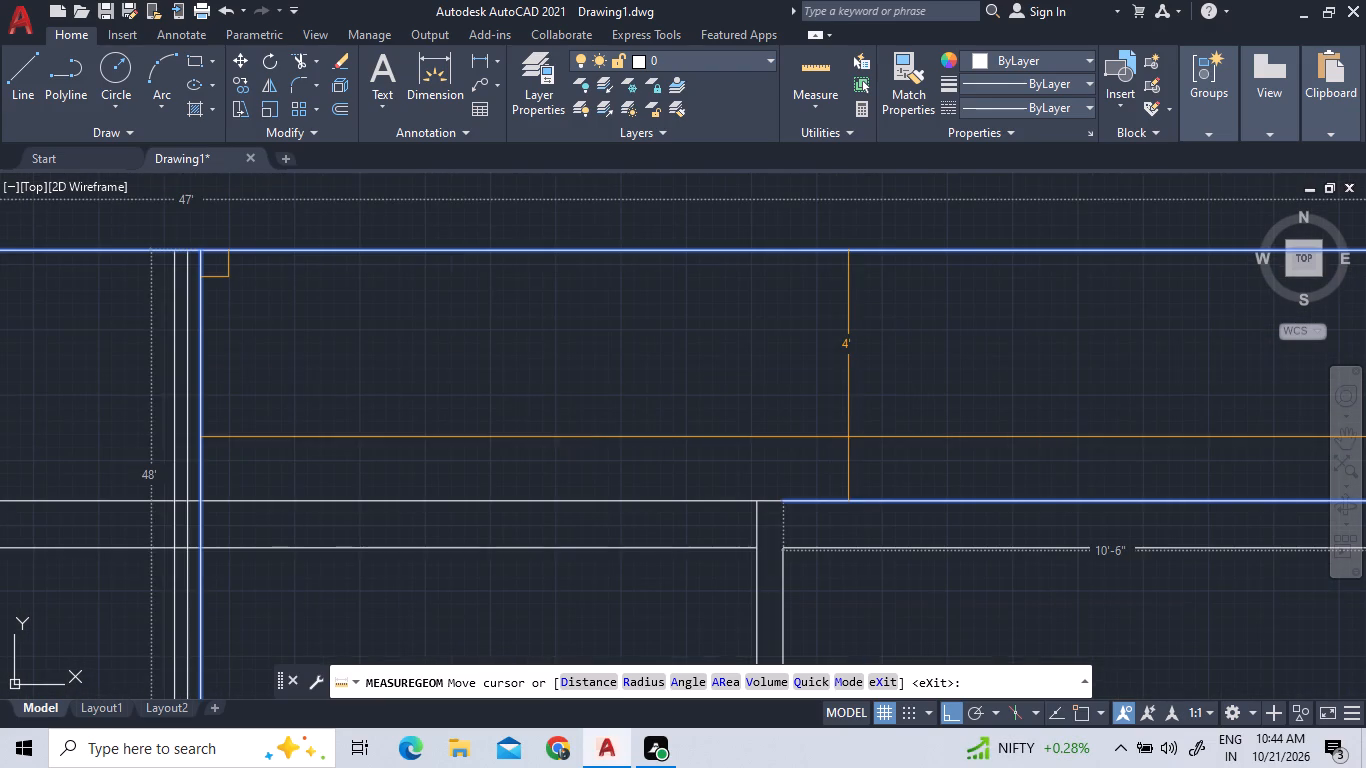
key("Escape")
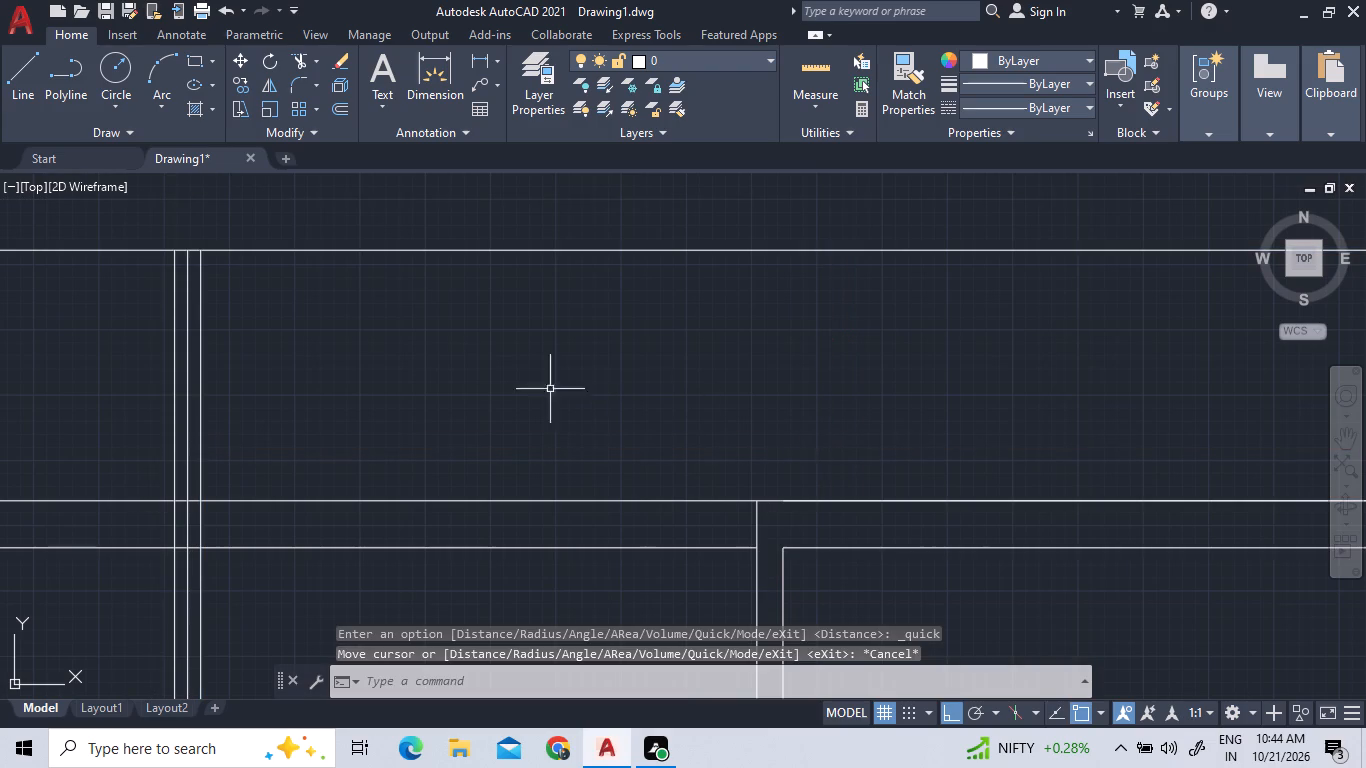
Delete the middle line of the central wall, keeping its two outer lines.
left_click(187, 383)
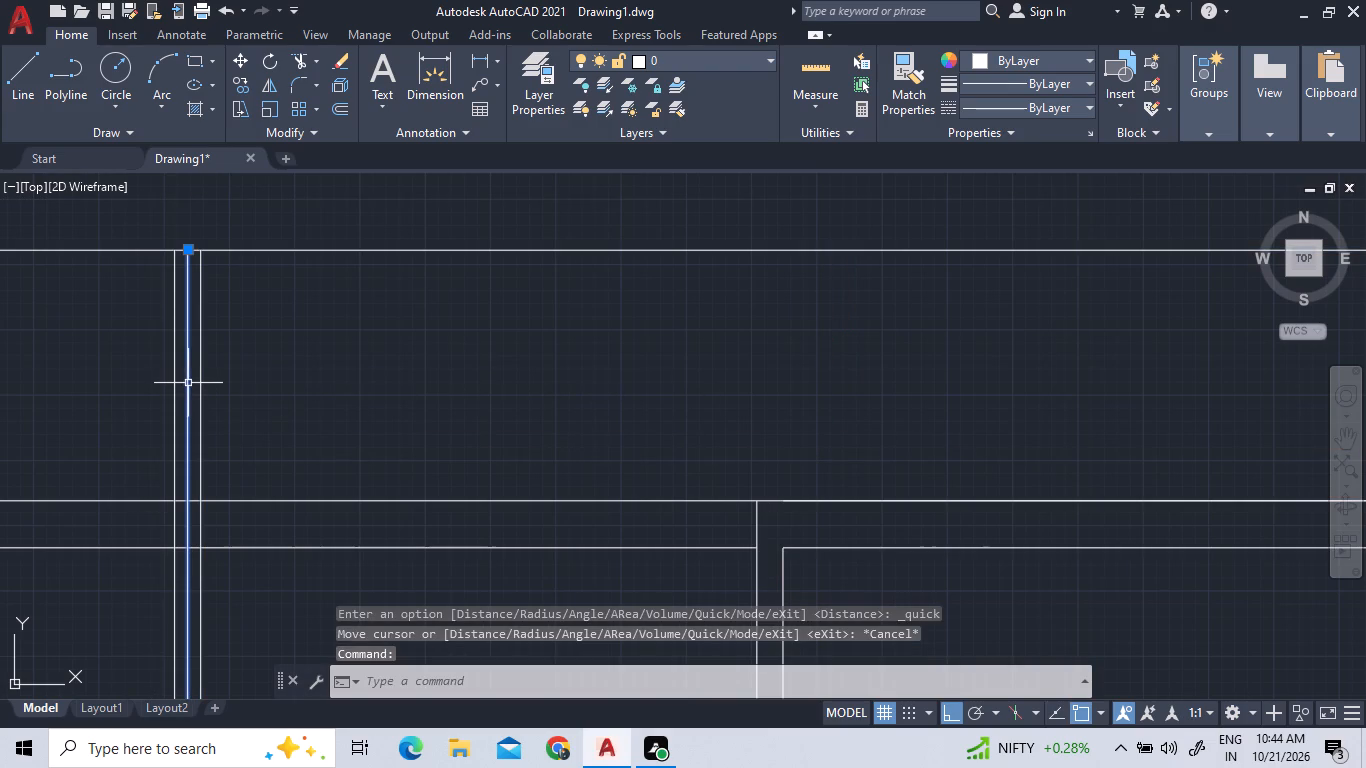
key("Delete")
Extend the outer lines of the right and left side walls up to the plan's topmost boundary line.
scroll(318, 335, "down", 3)
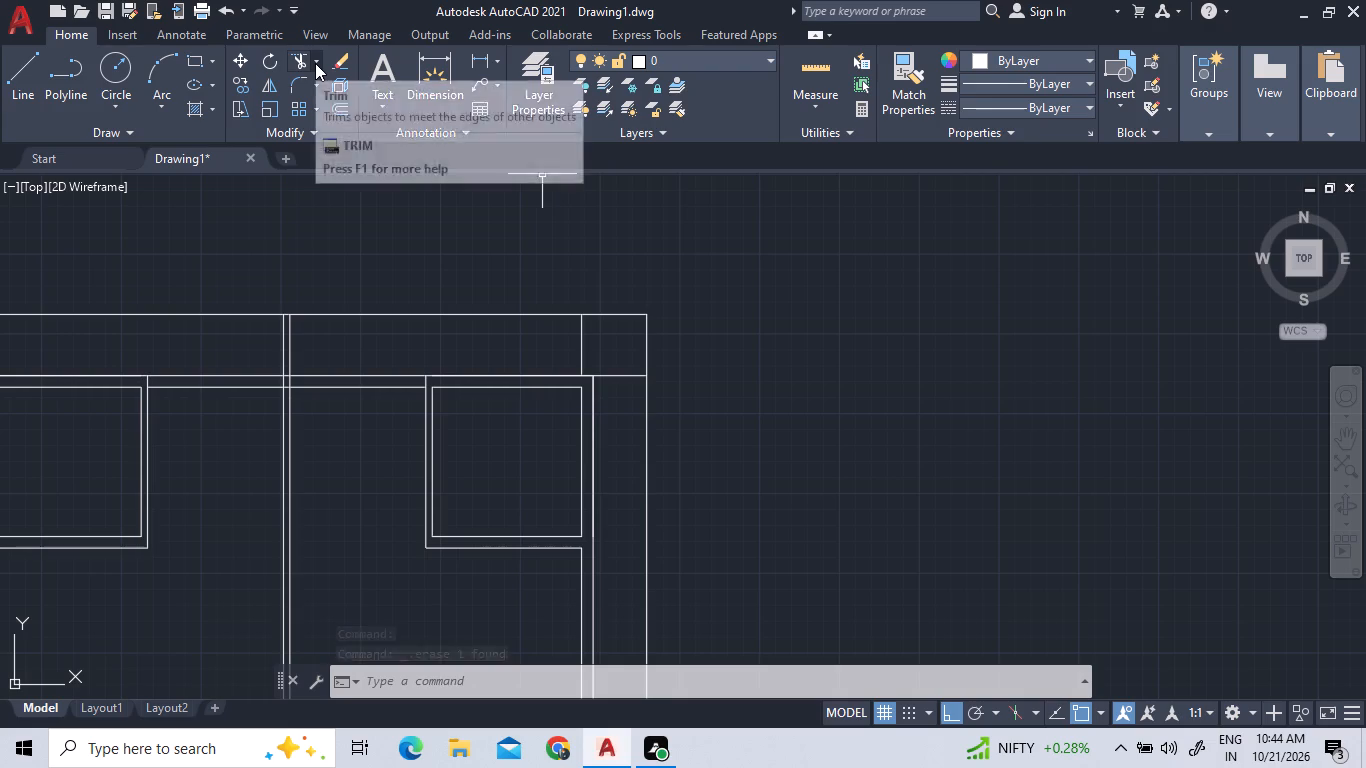
left_click(315, 63)
left_click(307, 62)
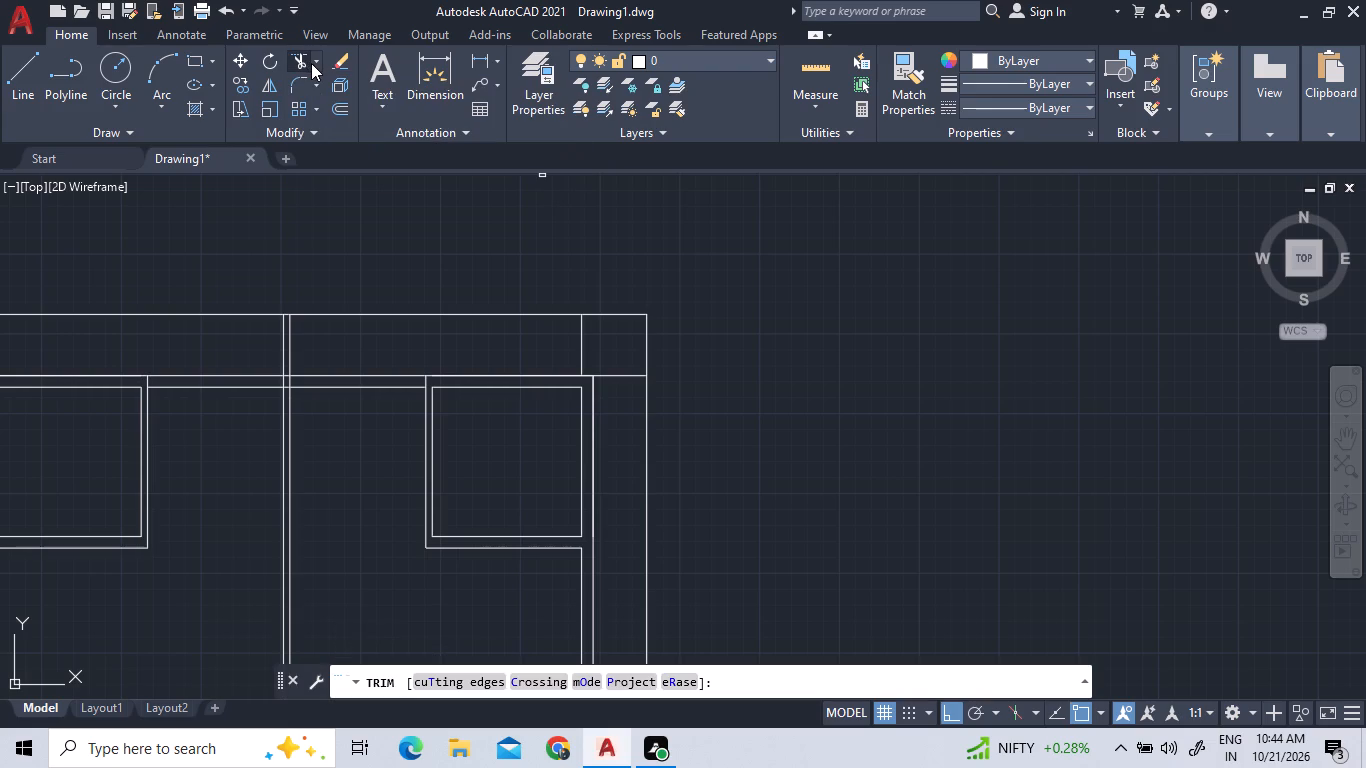
left_click(315, 63)
left_click(316, 120)
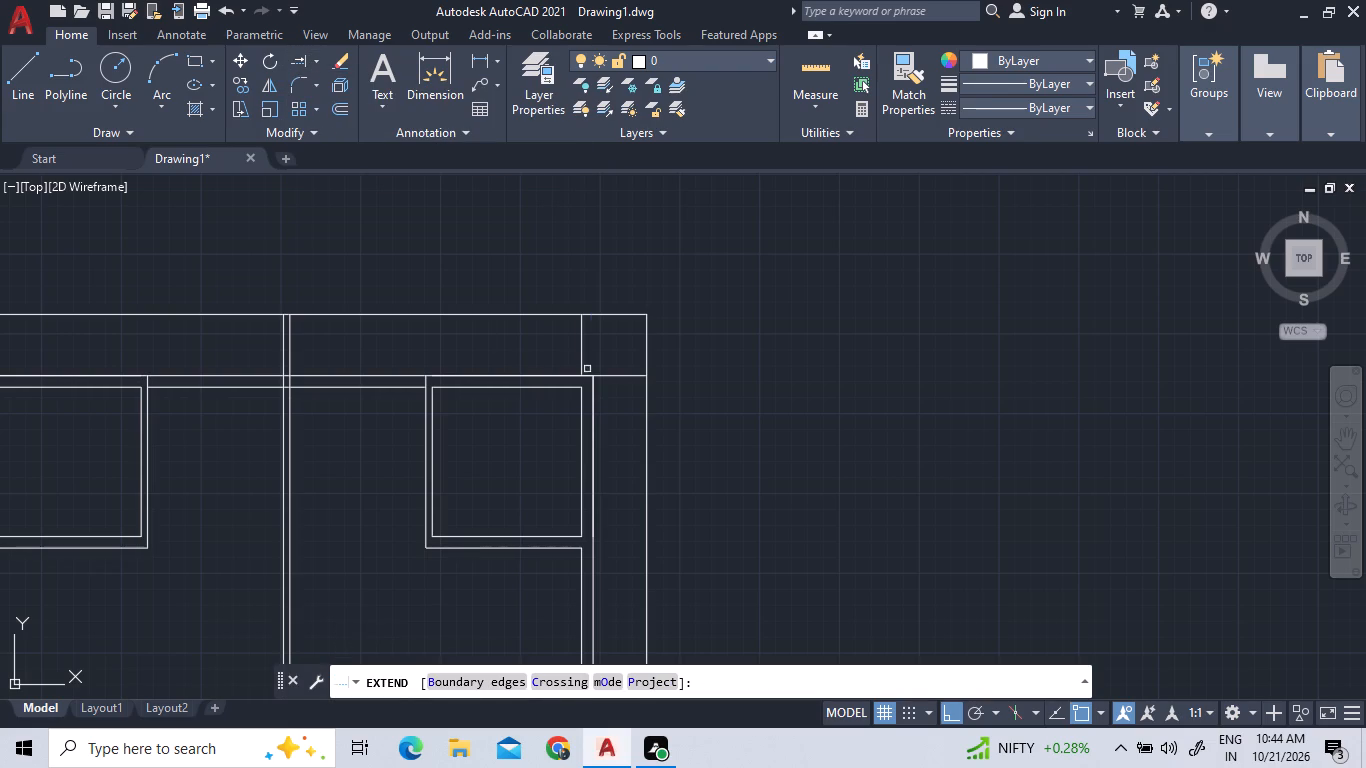
left_click(593, 394)
scroll(979, 318, "down", 2)
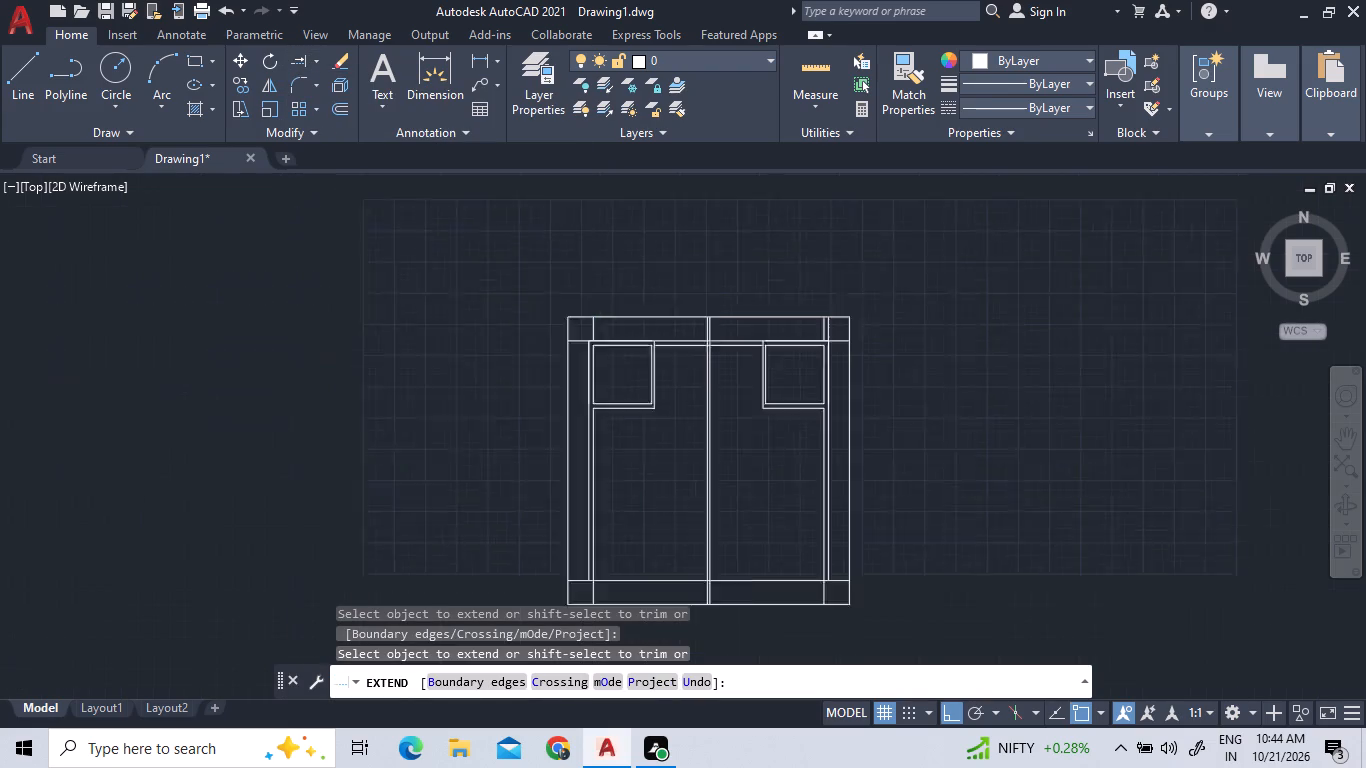
scroll(979, 318, "down", 1)
scroll(777, 329, "up", 4)
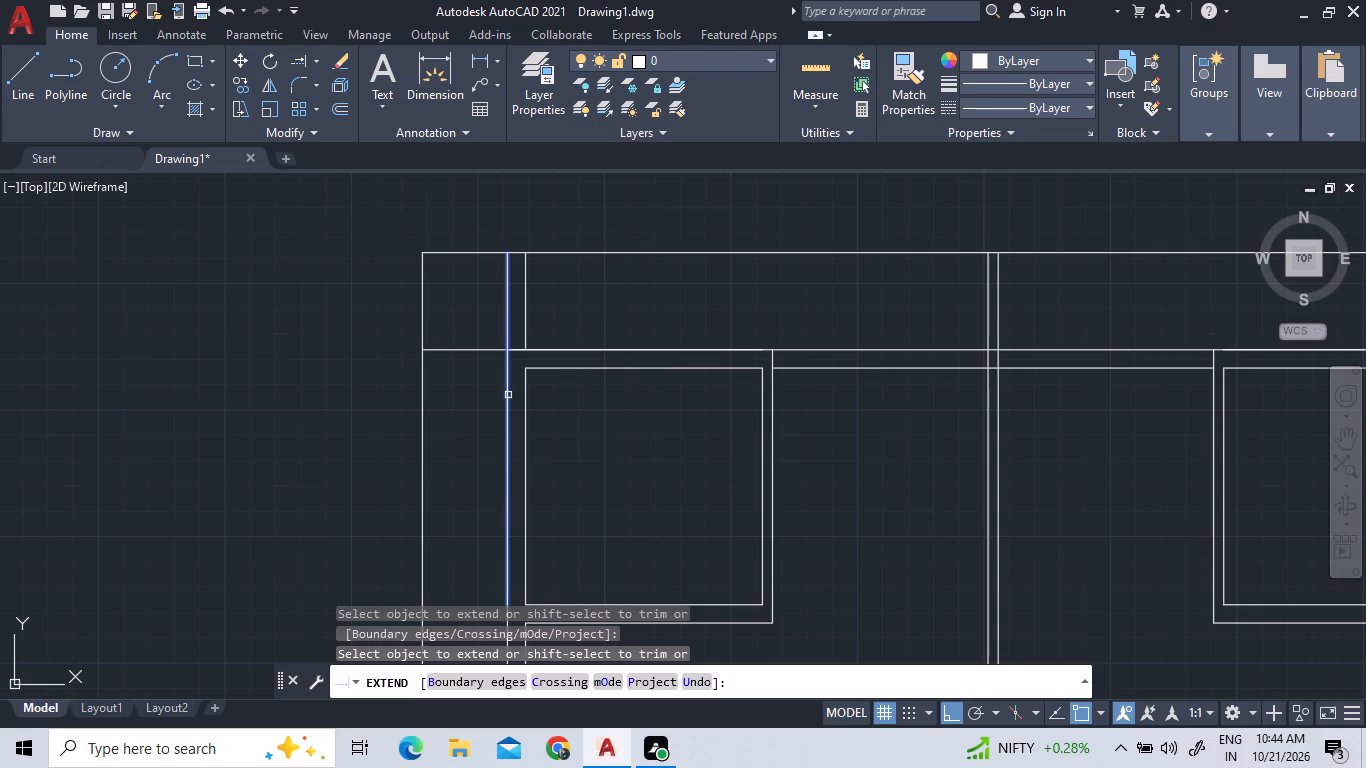
left_click(509, 395)
key("Escape")
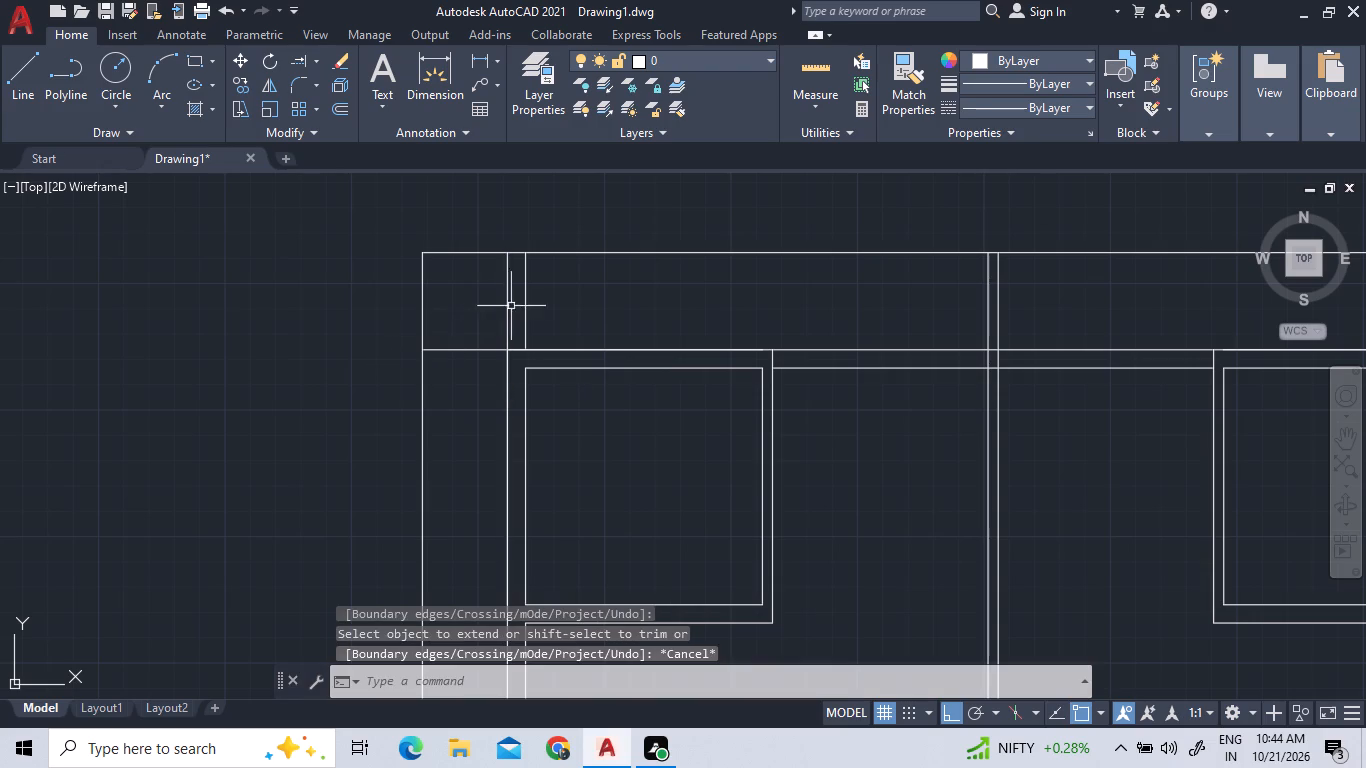
Delete the short vertical lines in the top strip that align with the inner faces of the left and right side walls.
left_click(523, 309)
scroll(604, 326, "down", 4)
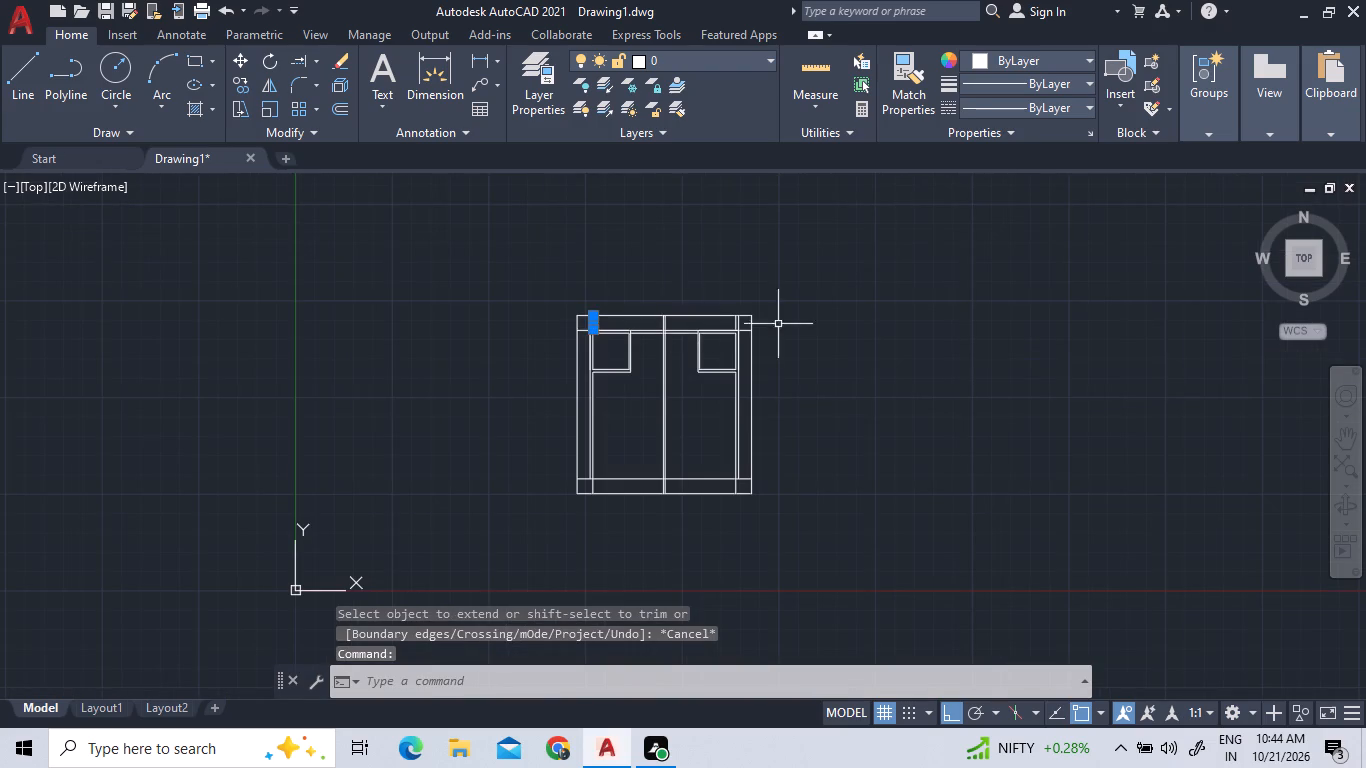
scroll(778, 324, "up", 3)
scroll(634, 350, "up", 2)
left_click(571, 306)
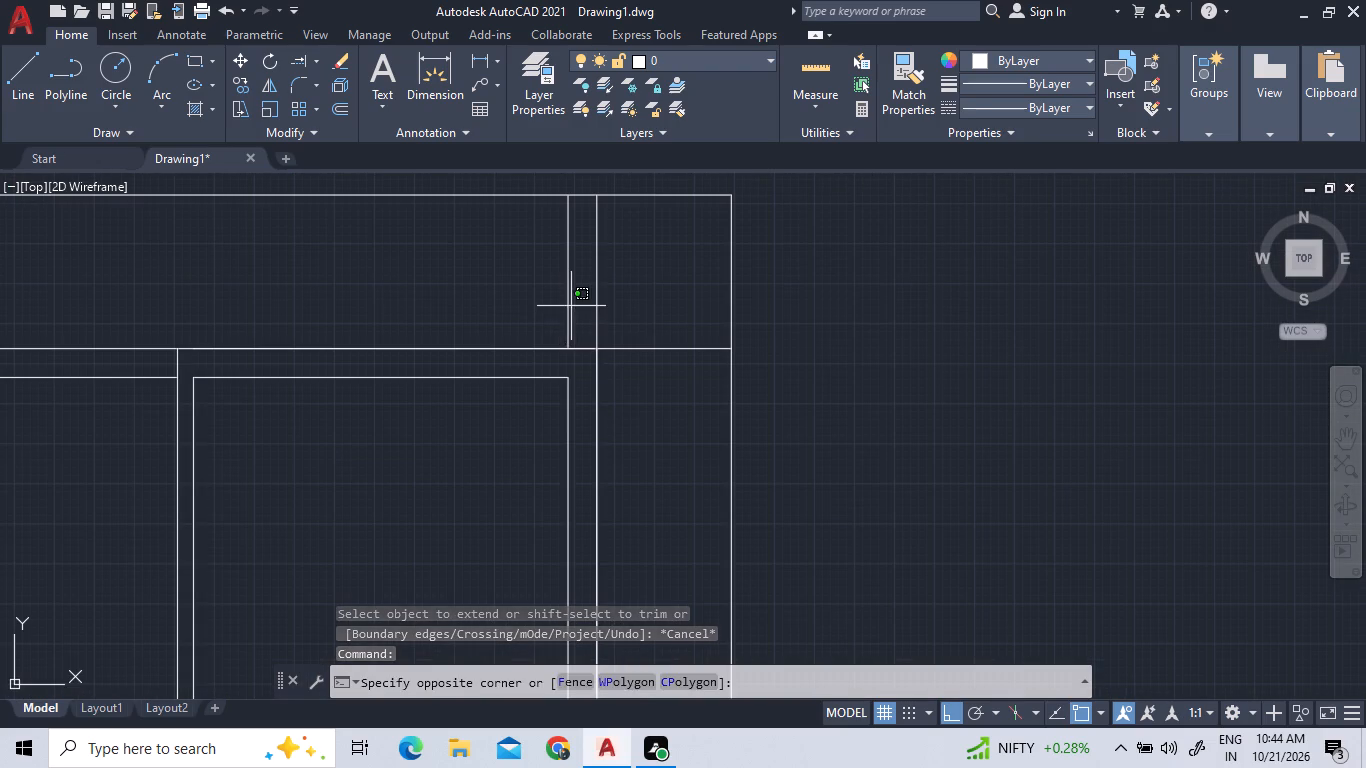
left_click(561, 300)
key("Delete")
Measure the central wall's thickness and its distance from the left square room.
scroll(570, 295, "down", 2)
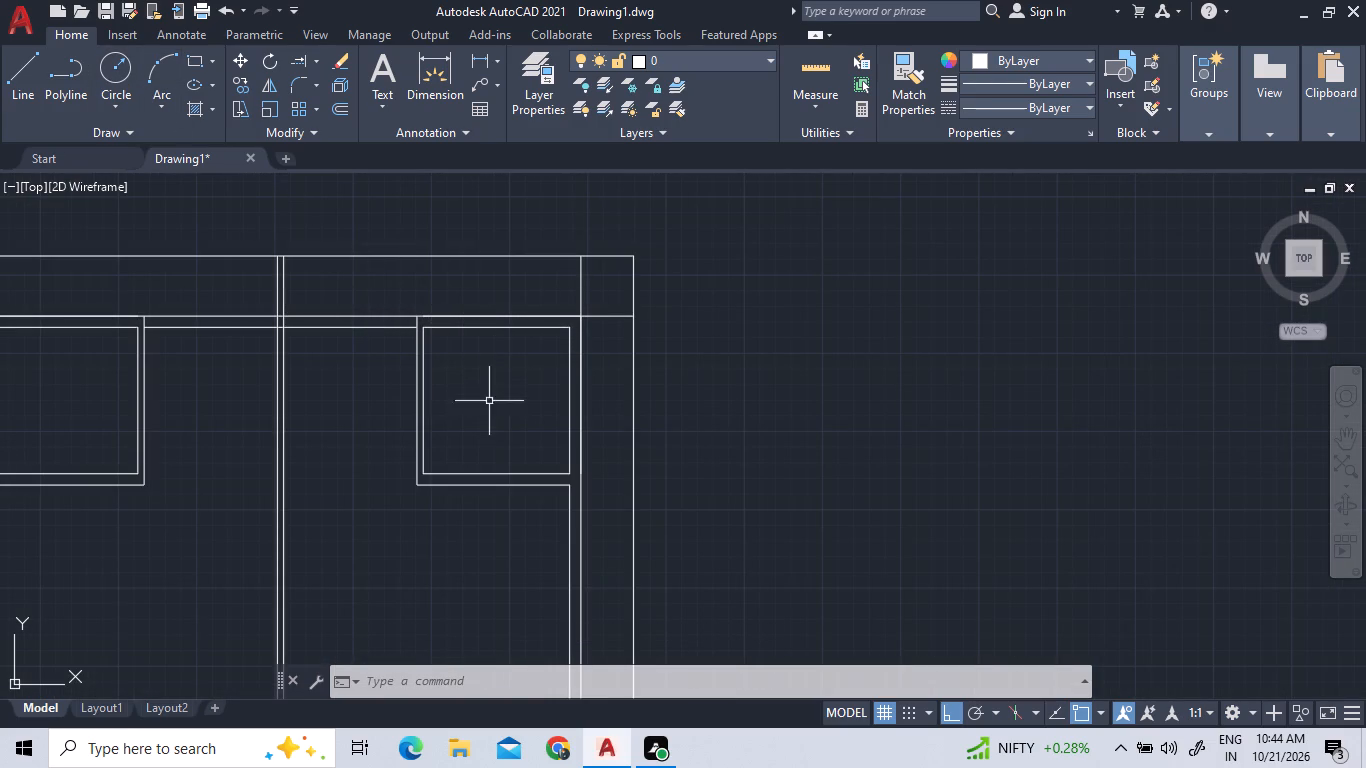
left_click(830, 68)
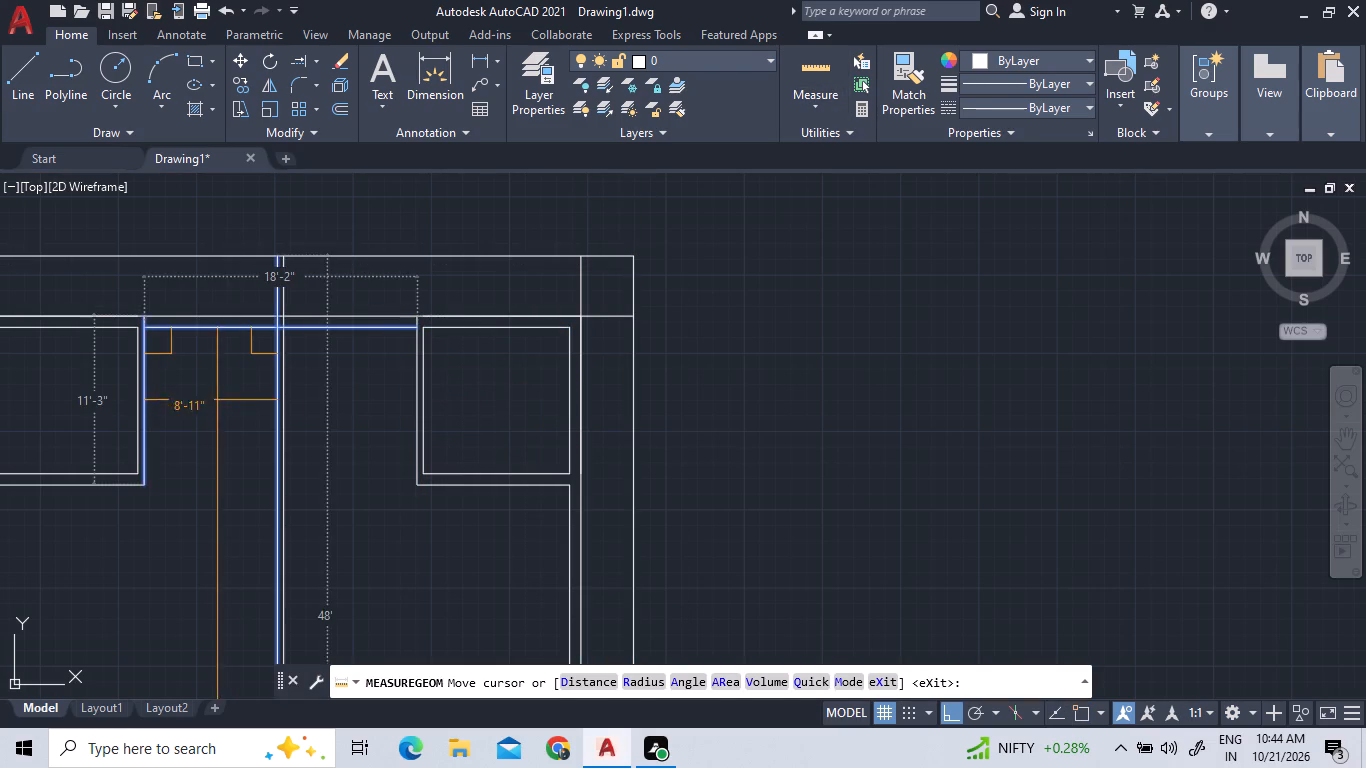
right_click(280, 445)
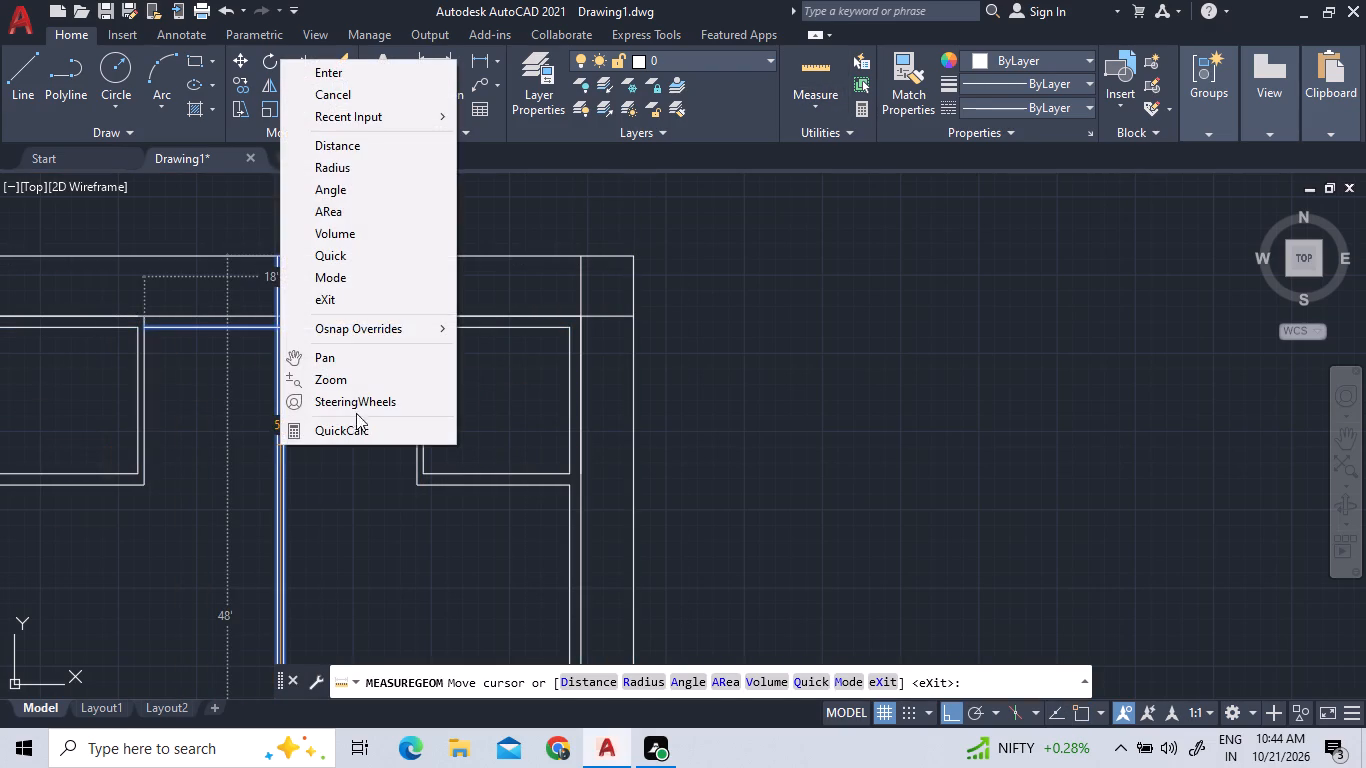
left_click(388, 80)
Erase the left square room's inner outline and its separate lower and inner-side wall lines.
scroll(466, 494, "down", 1)
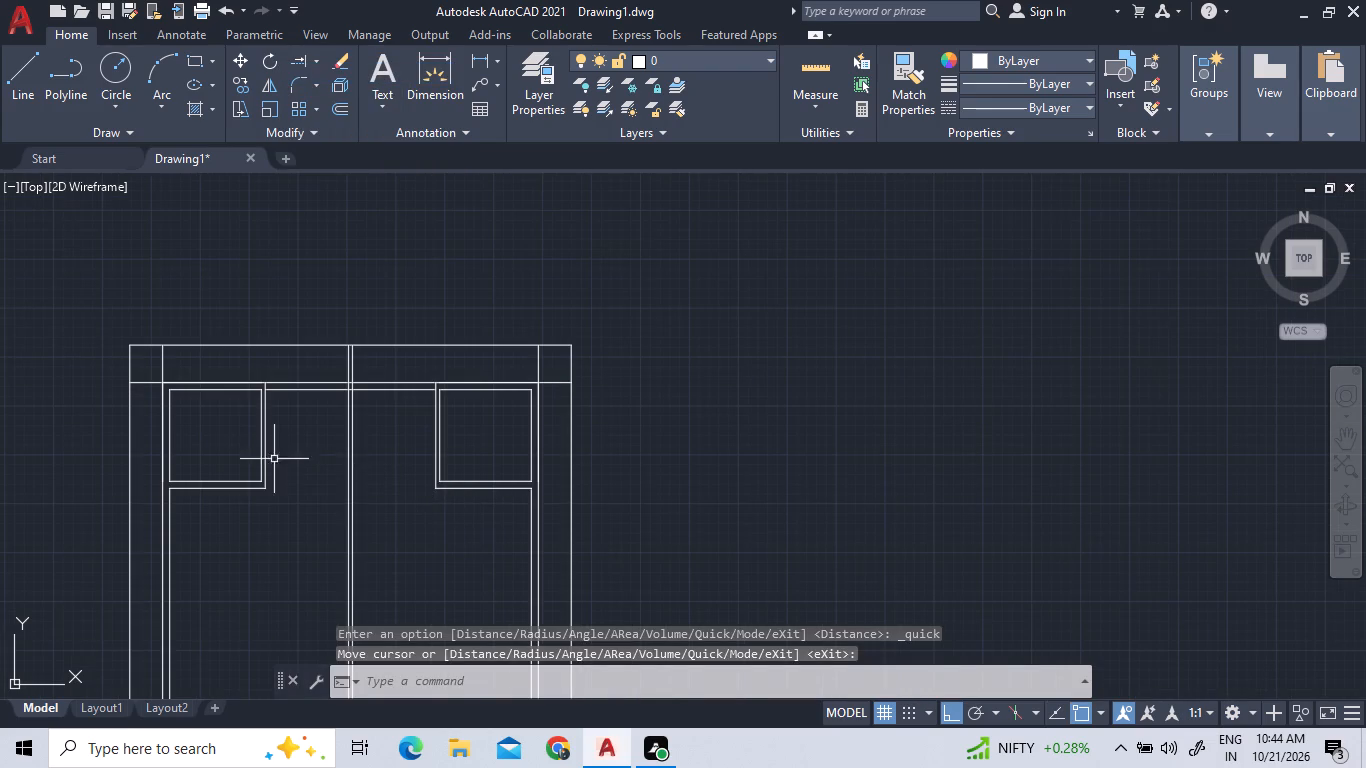
scroll(238, 443, "up", 1)
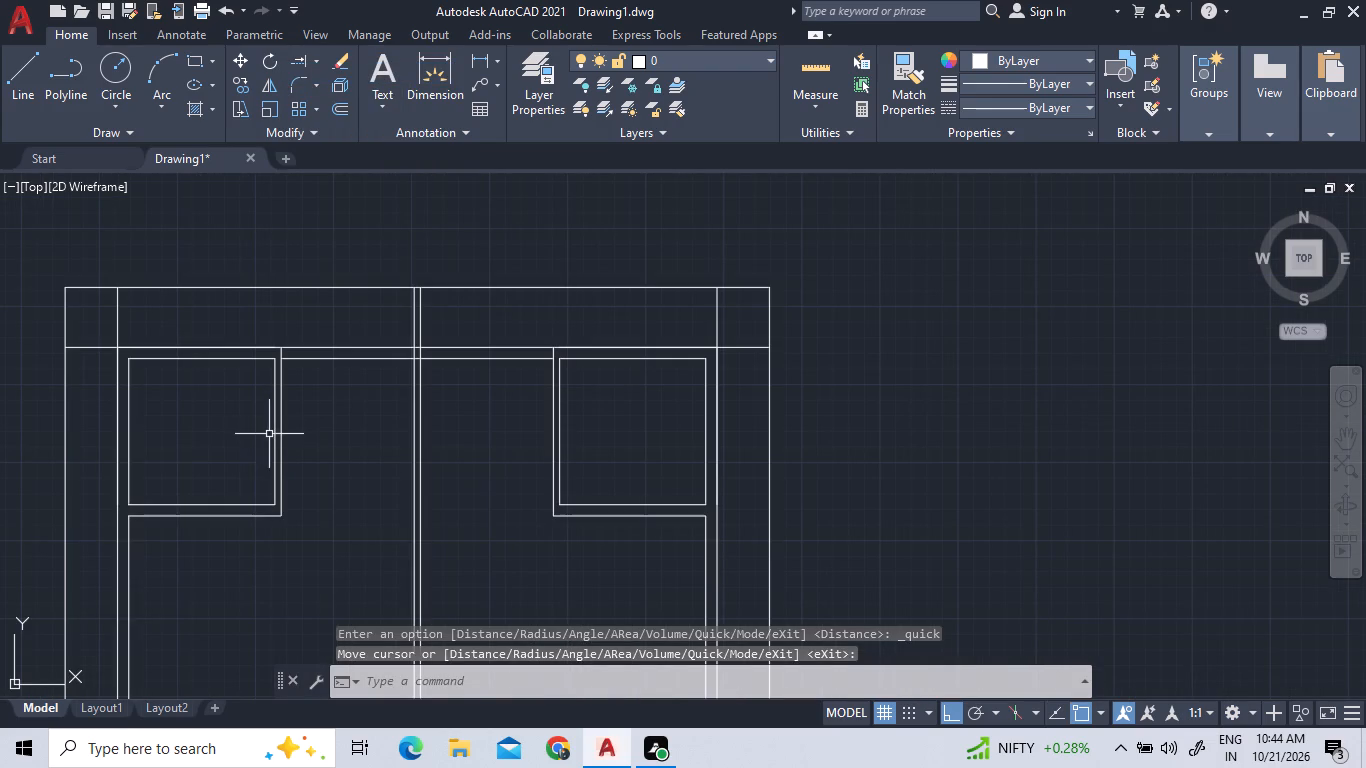
left_click_drag(307, 532, 295, 514)
left_click(229, 421)
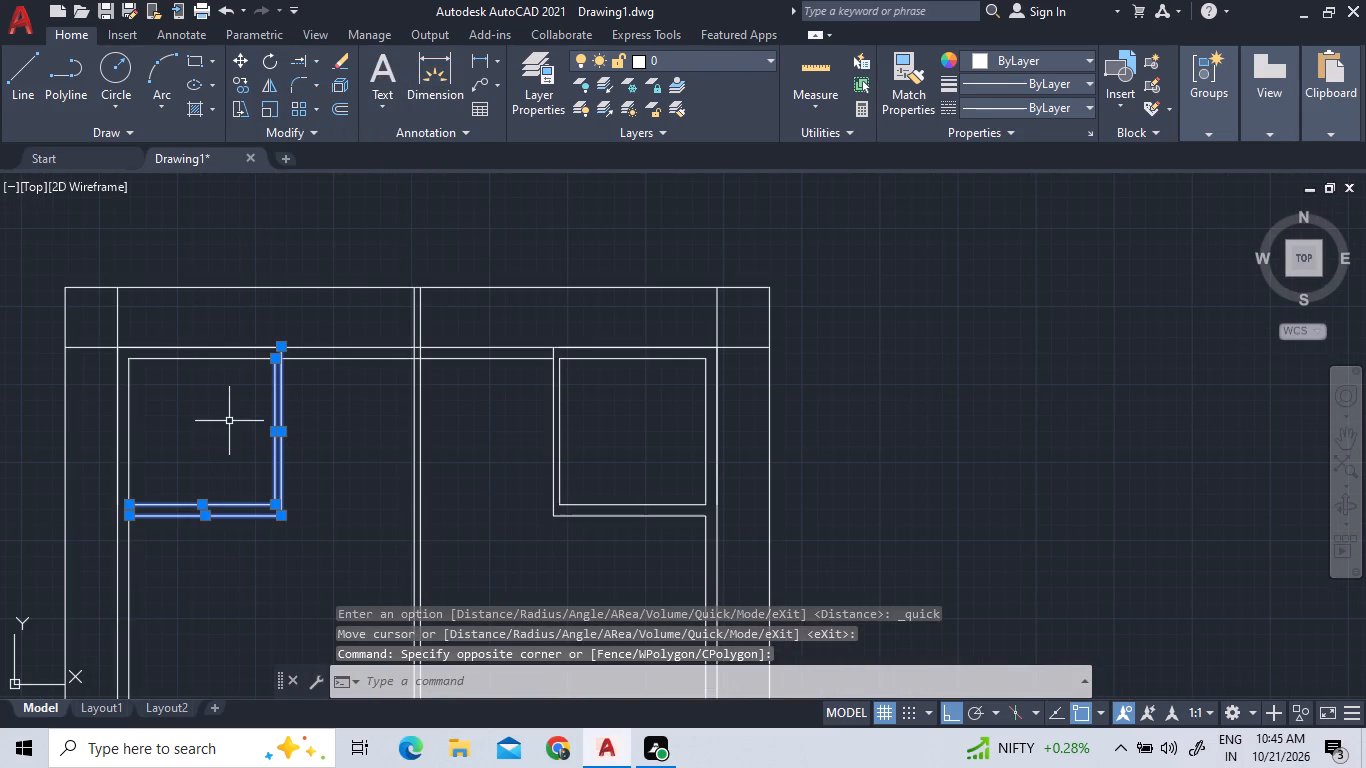
key("Delete")
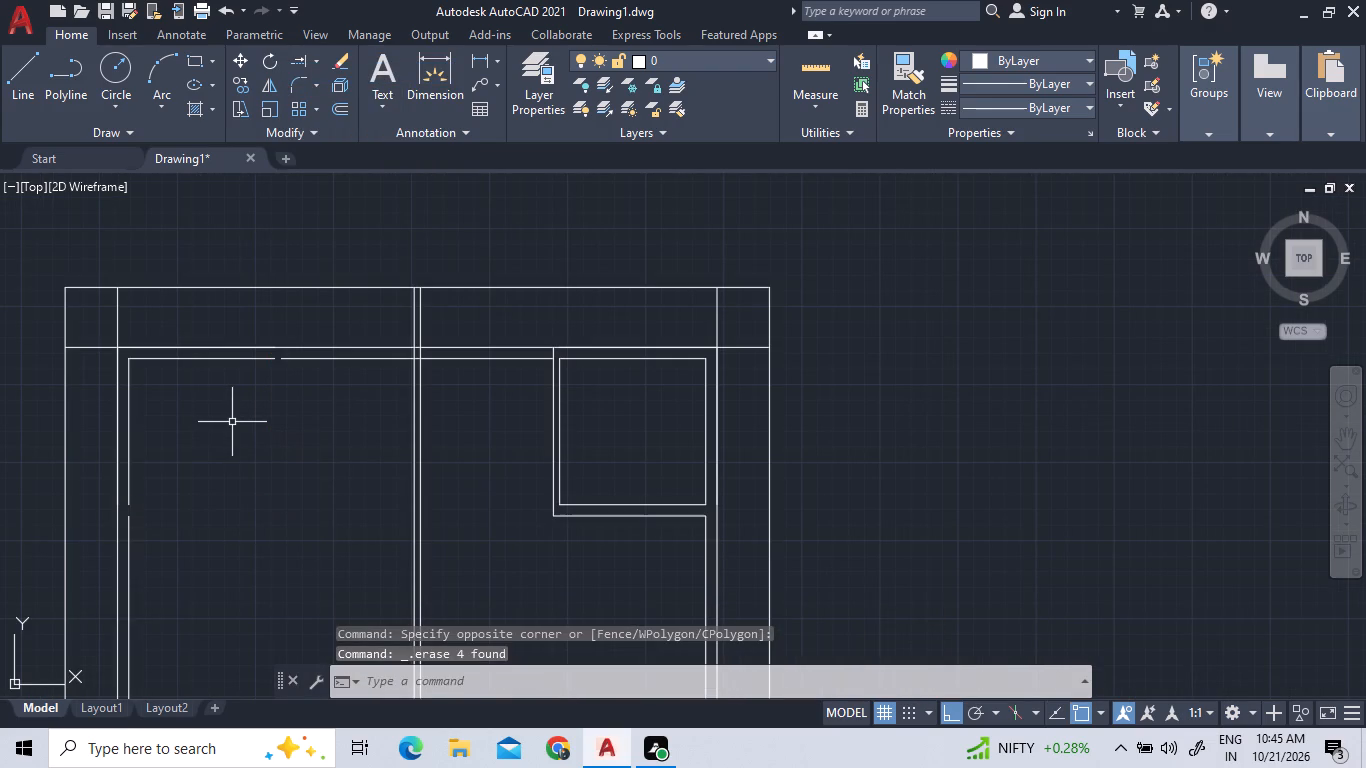
left_click(170, 362)
left_click(118, 358)
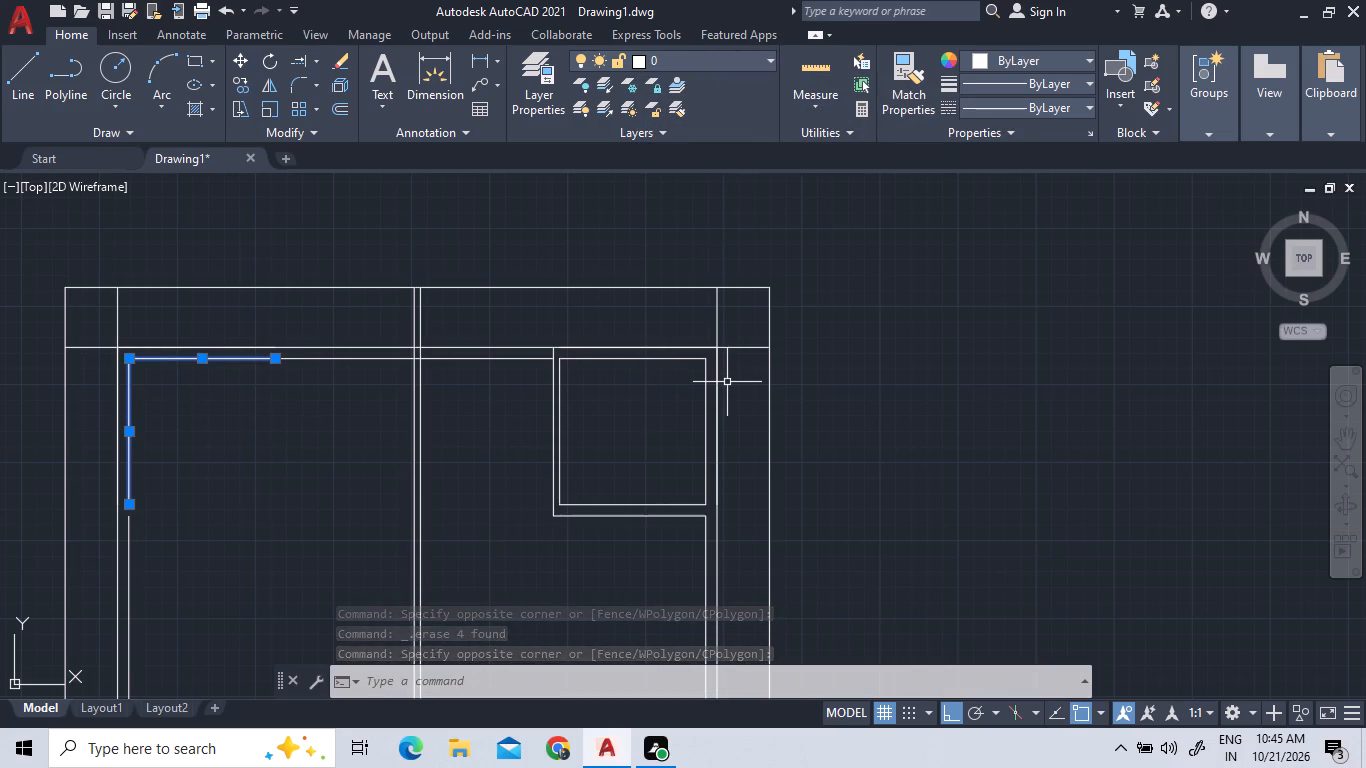
key("Delete")
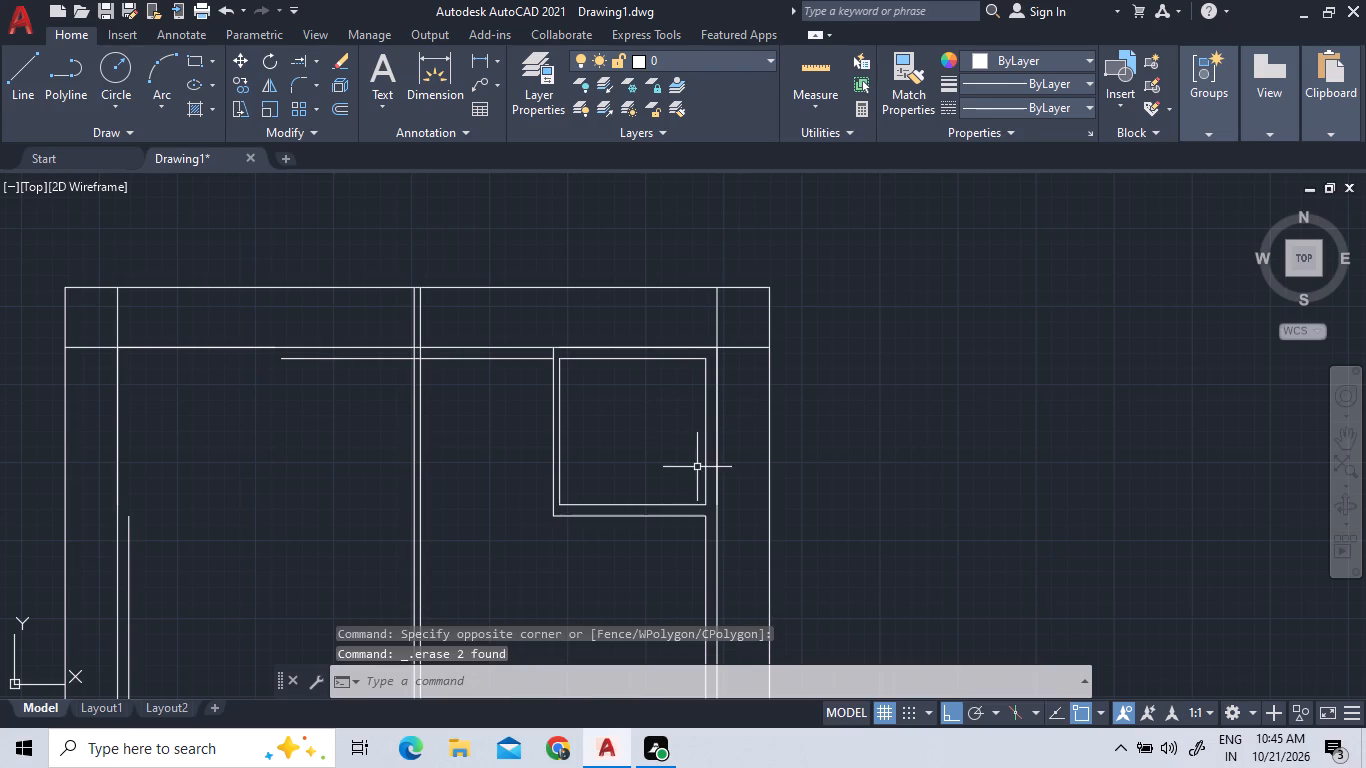
Erase the right square room's inner outline and its separate lower and inner-side wall lines.
left_click(657, 461)
left_click(465, 435)
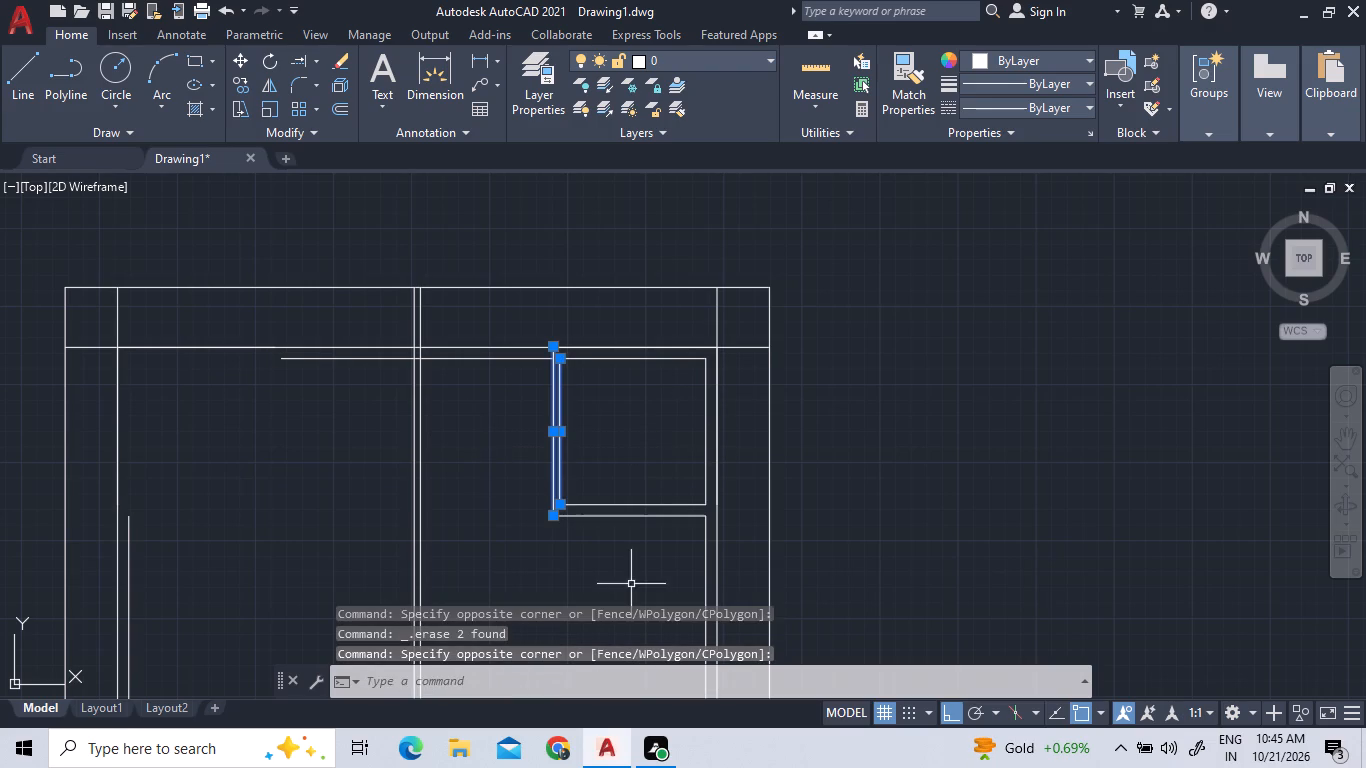
left_click_drag(631, 584, 635, 566)
left_click(654, 458)
left_click(646, 549)
left_click(615, 455)
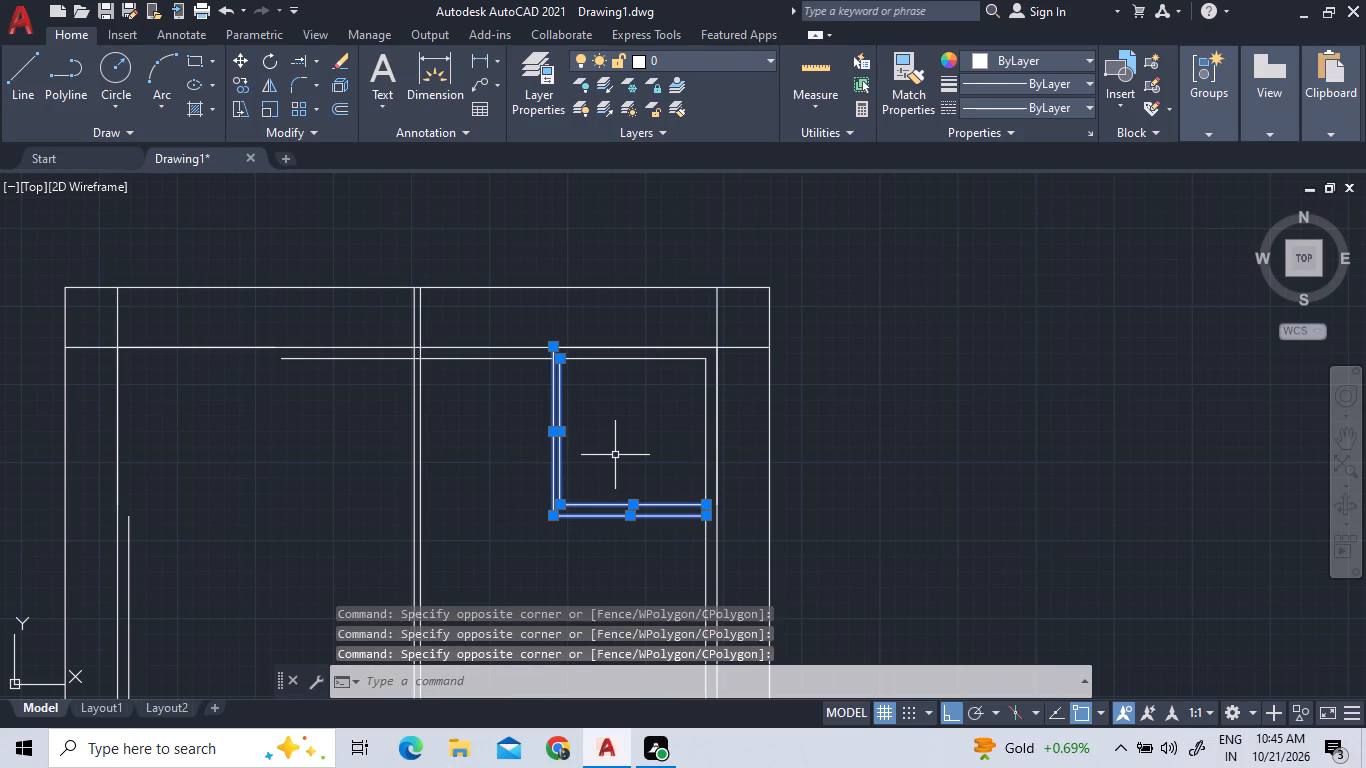
key("Delete")
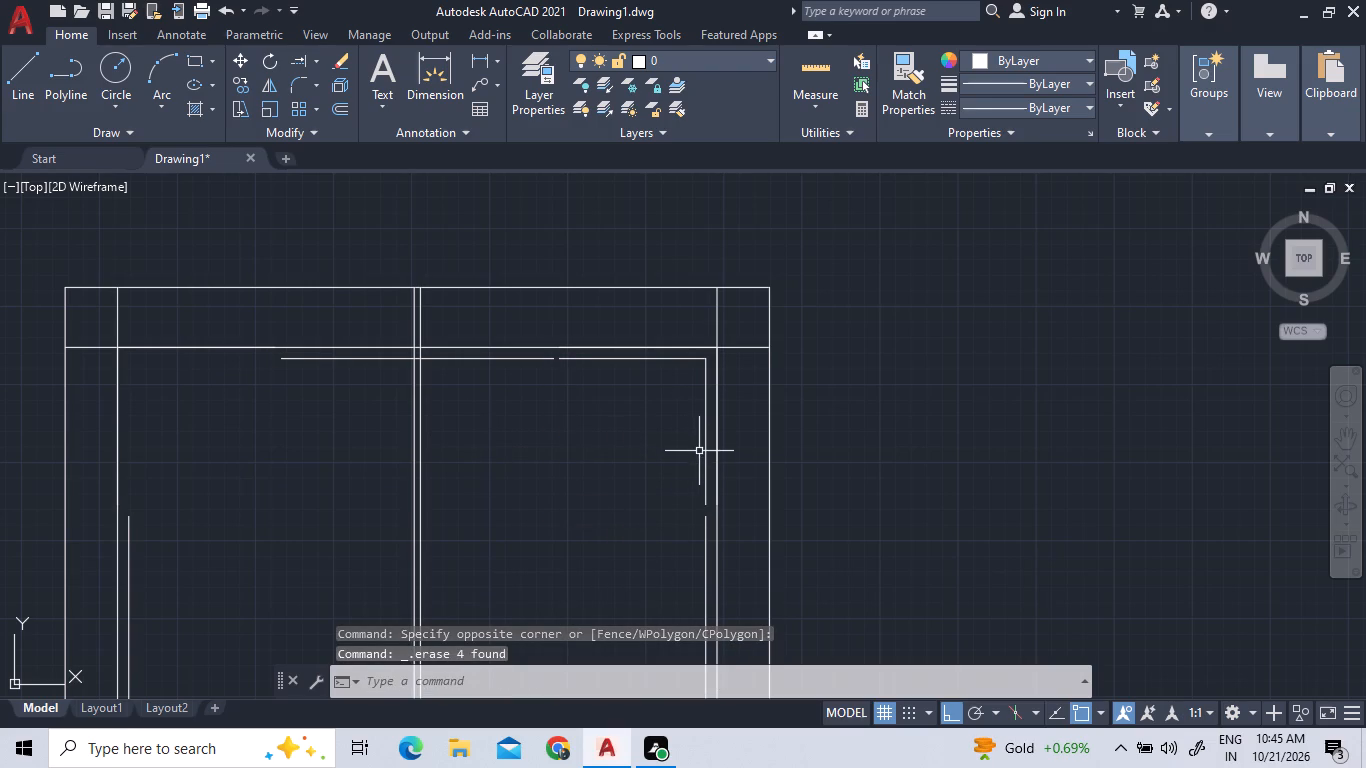
left_click(705, 452)
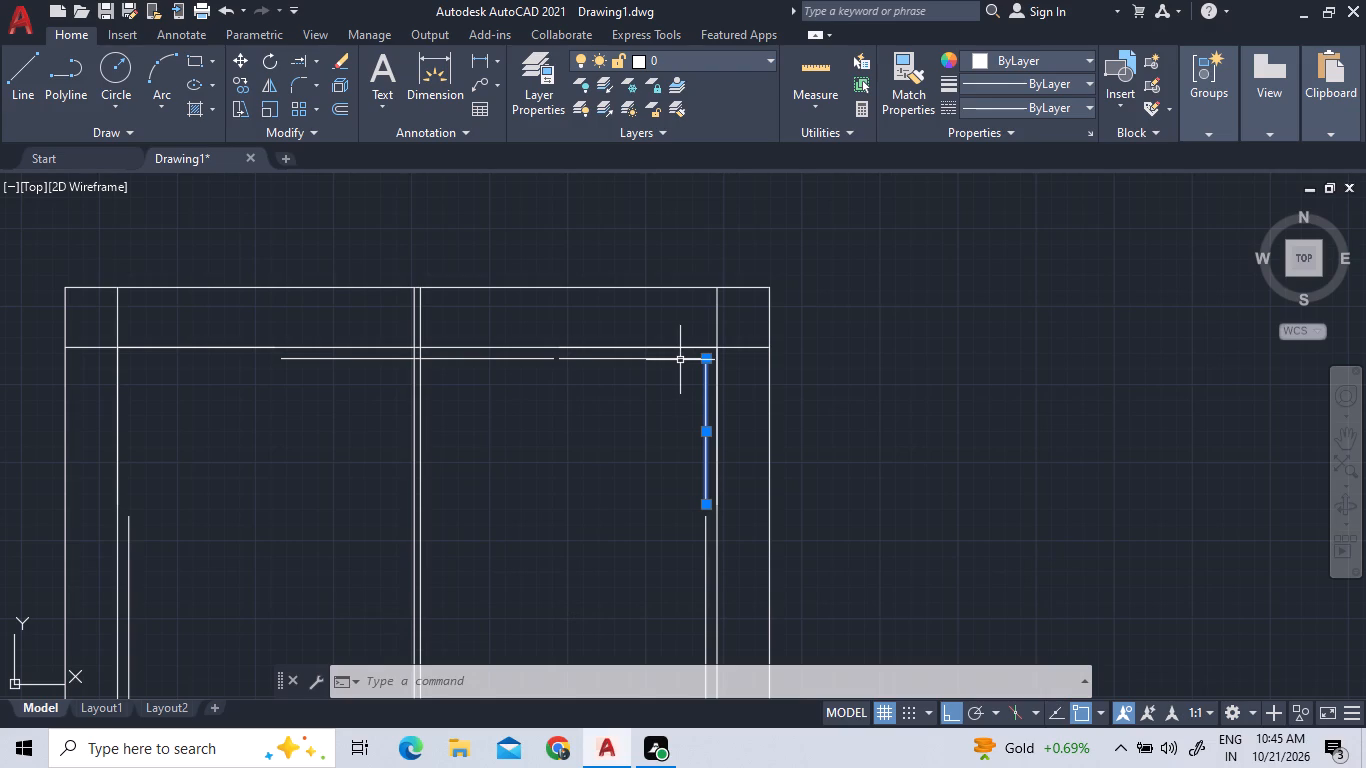
left_click(679, 360)
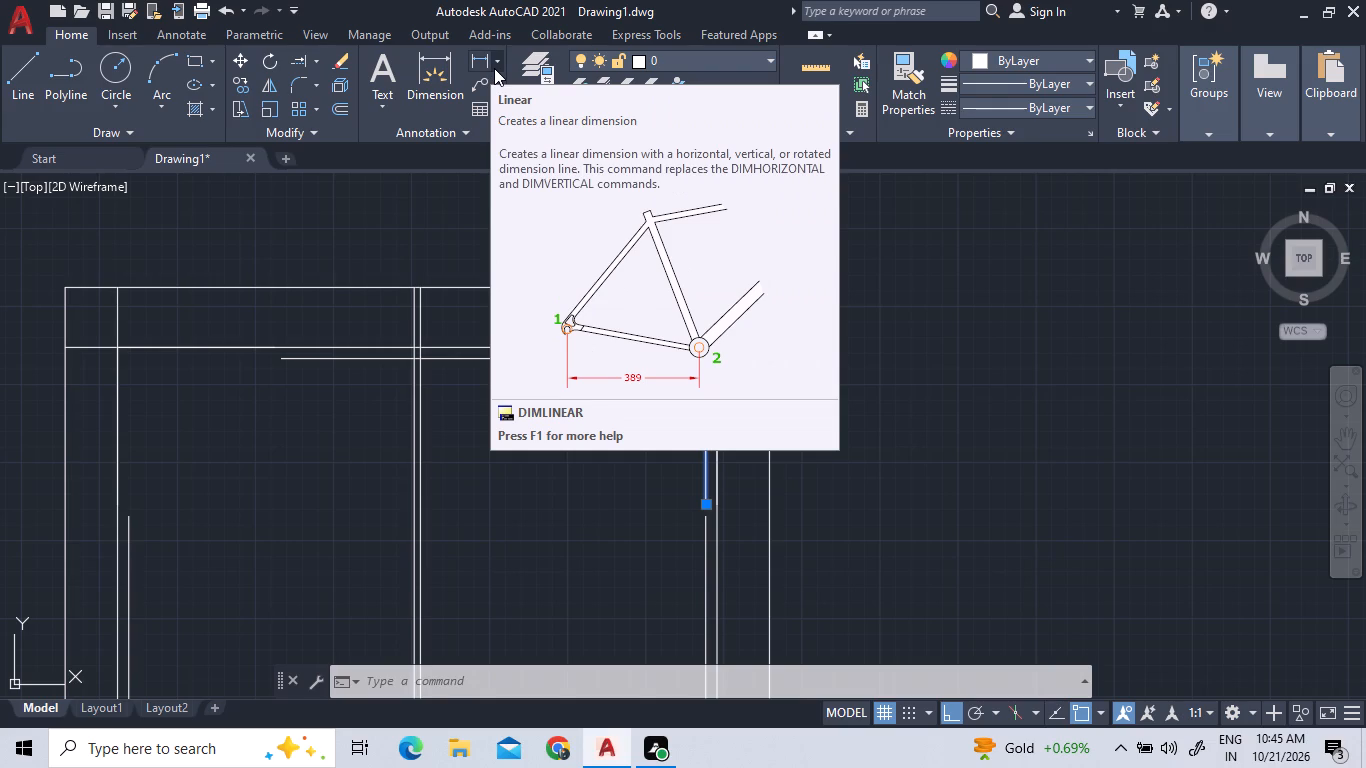
key("Delete")
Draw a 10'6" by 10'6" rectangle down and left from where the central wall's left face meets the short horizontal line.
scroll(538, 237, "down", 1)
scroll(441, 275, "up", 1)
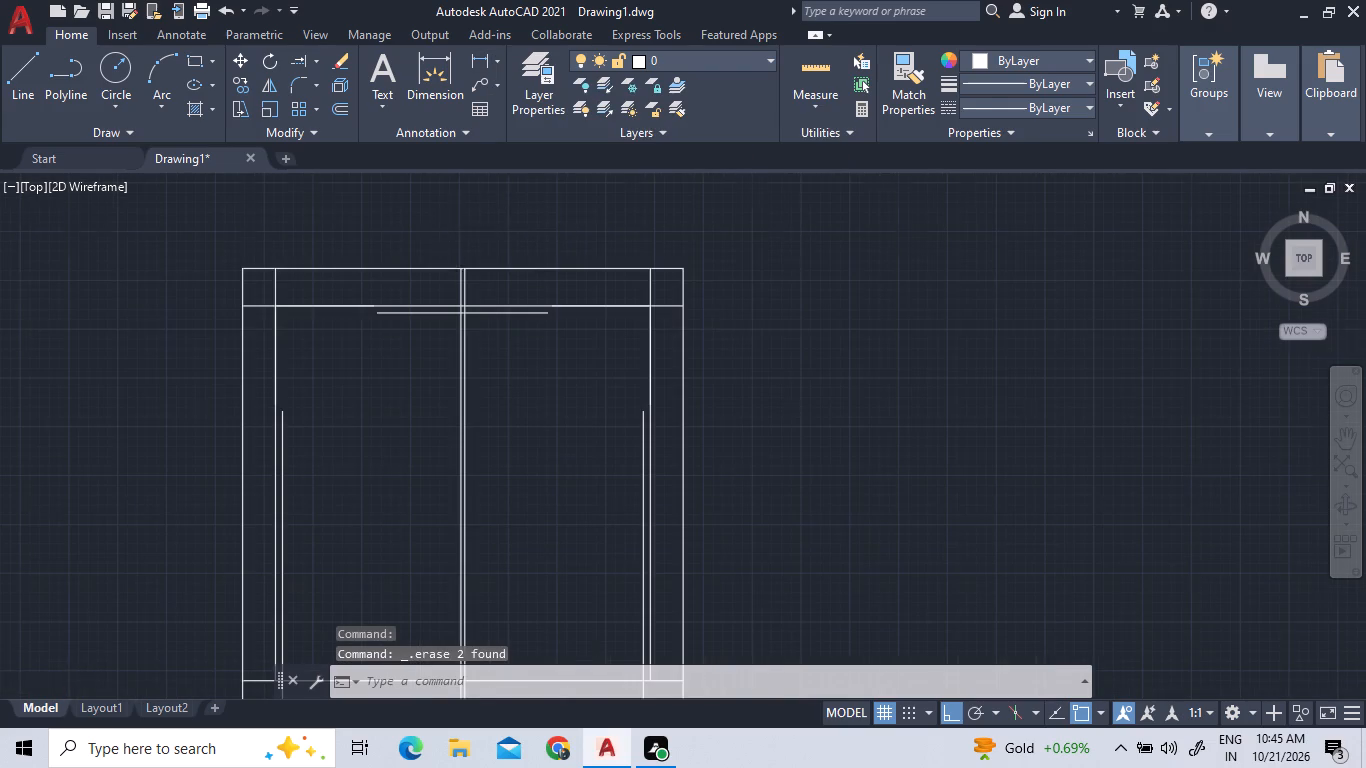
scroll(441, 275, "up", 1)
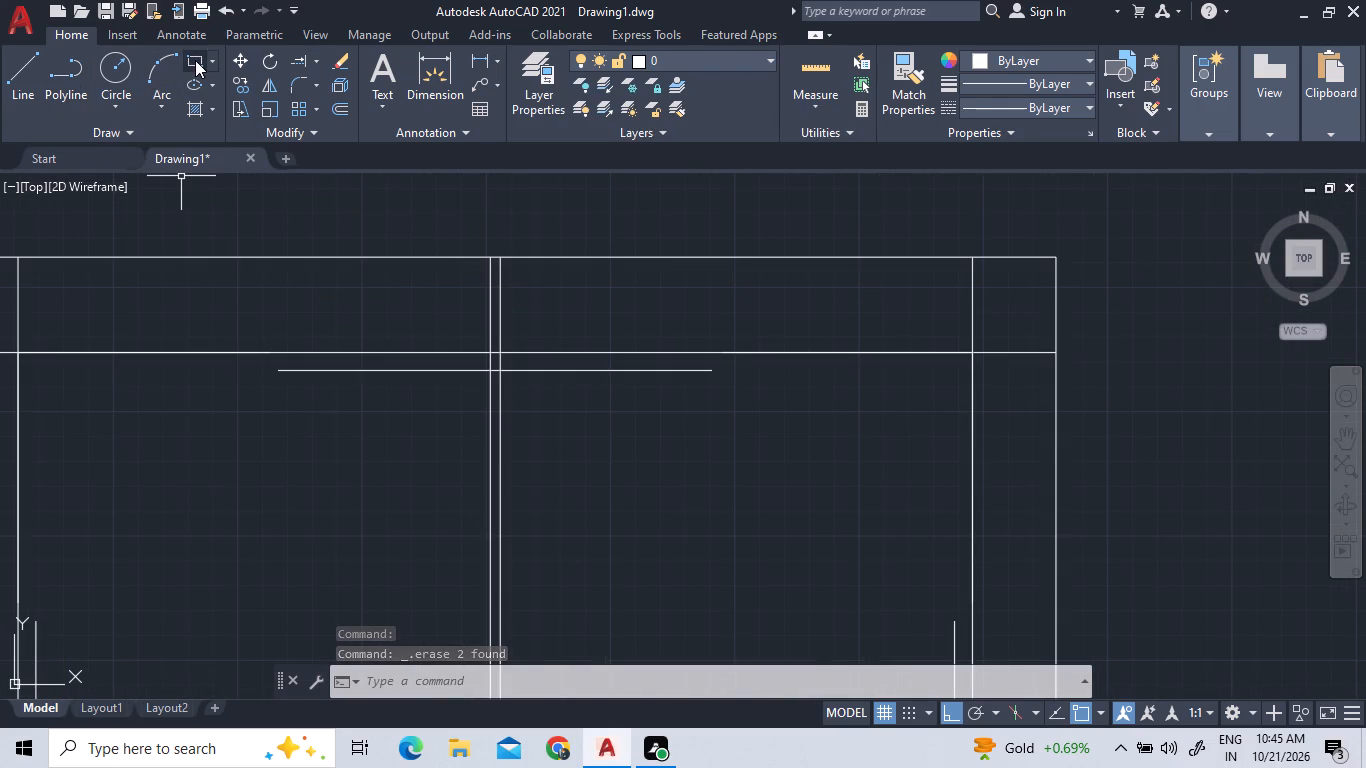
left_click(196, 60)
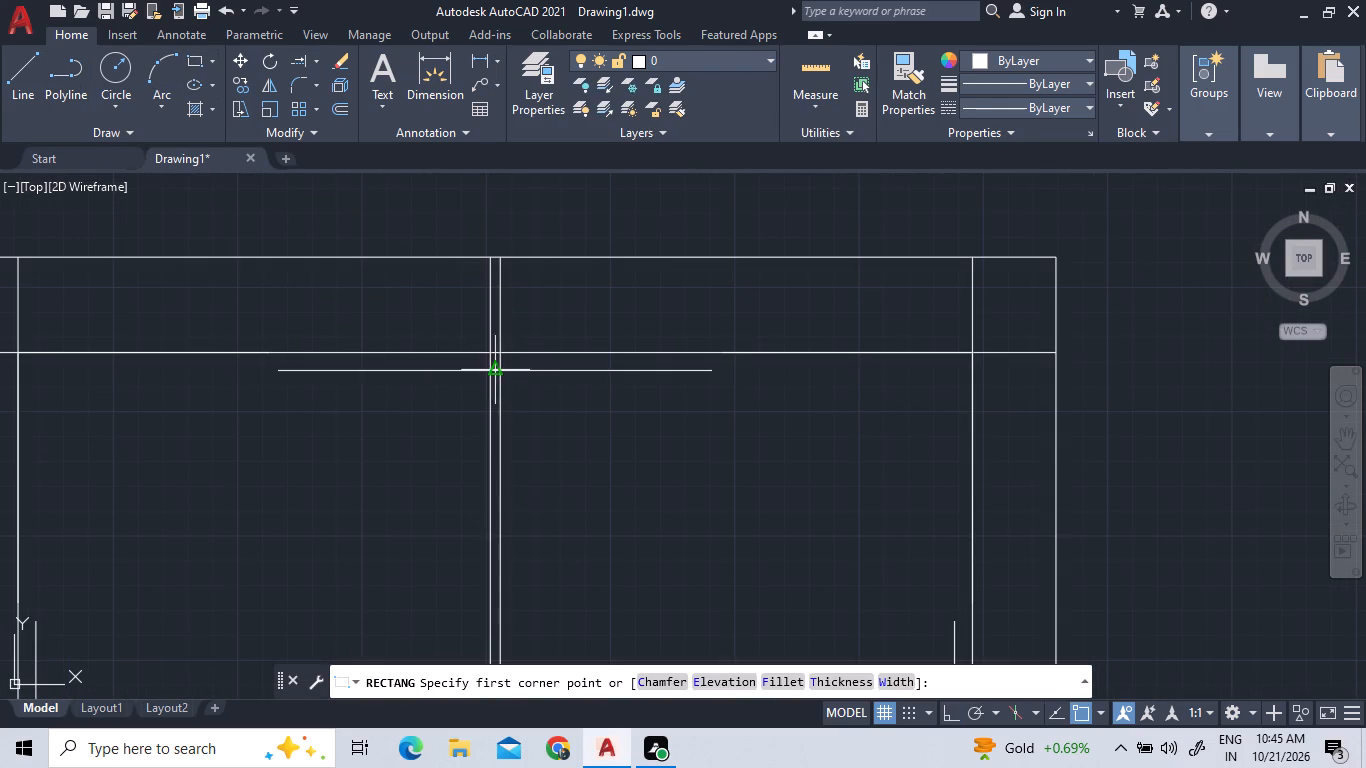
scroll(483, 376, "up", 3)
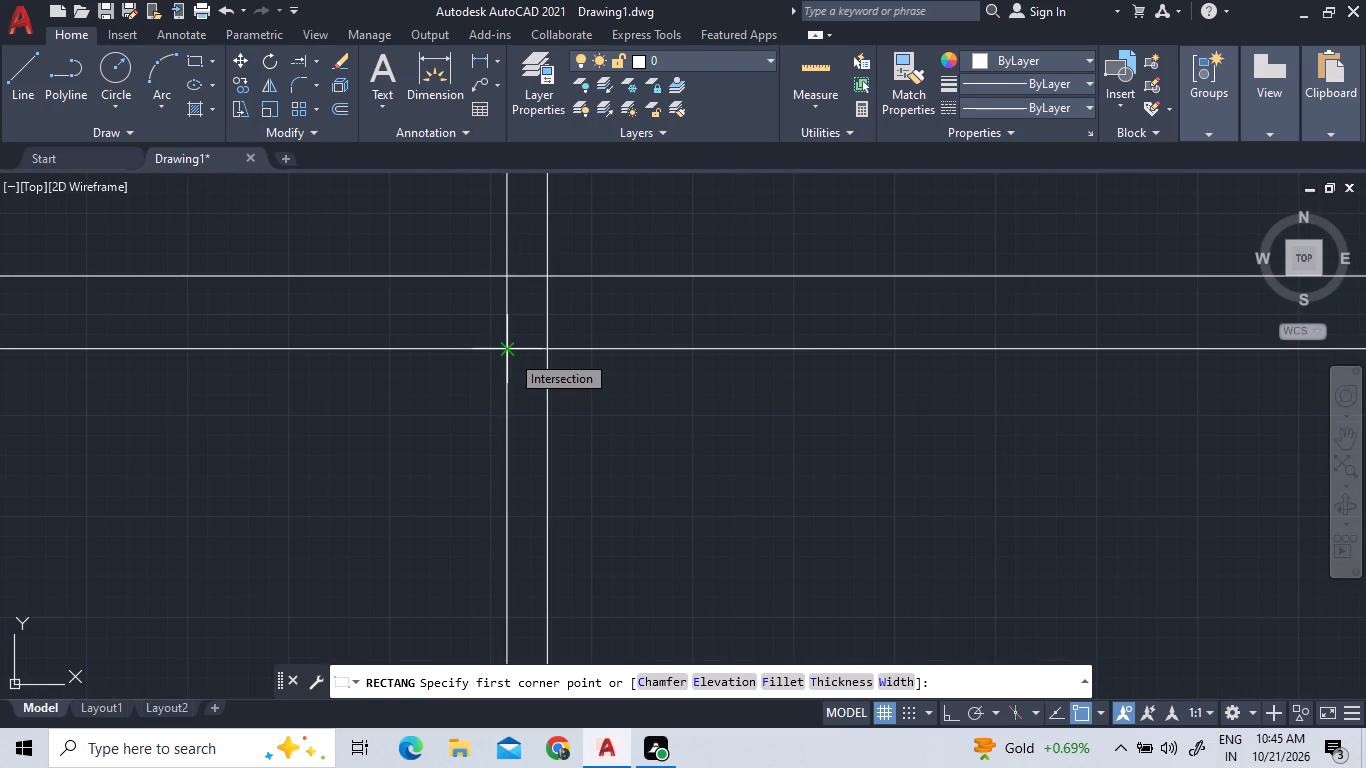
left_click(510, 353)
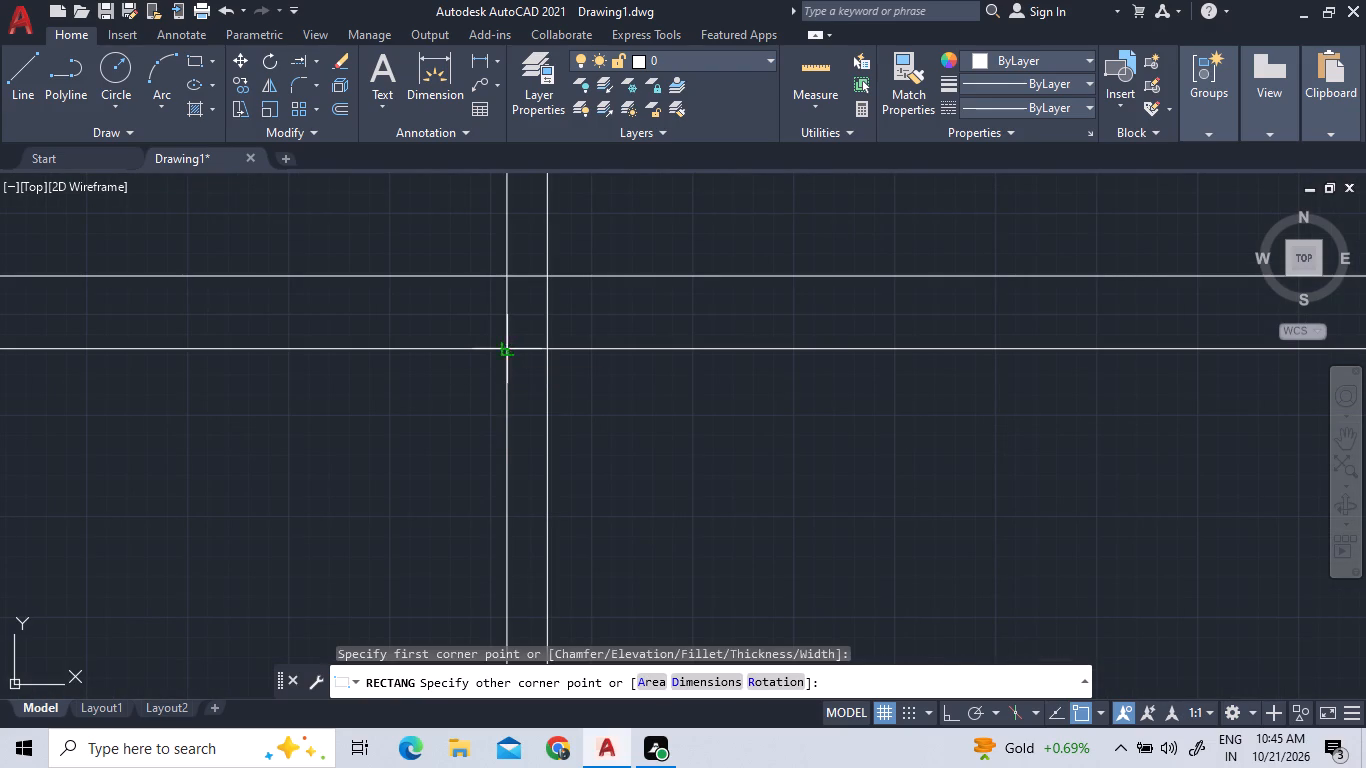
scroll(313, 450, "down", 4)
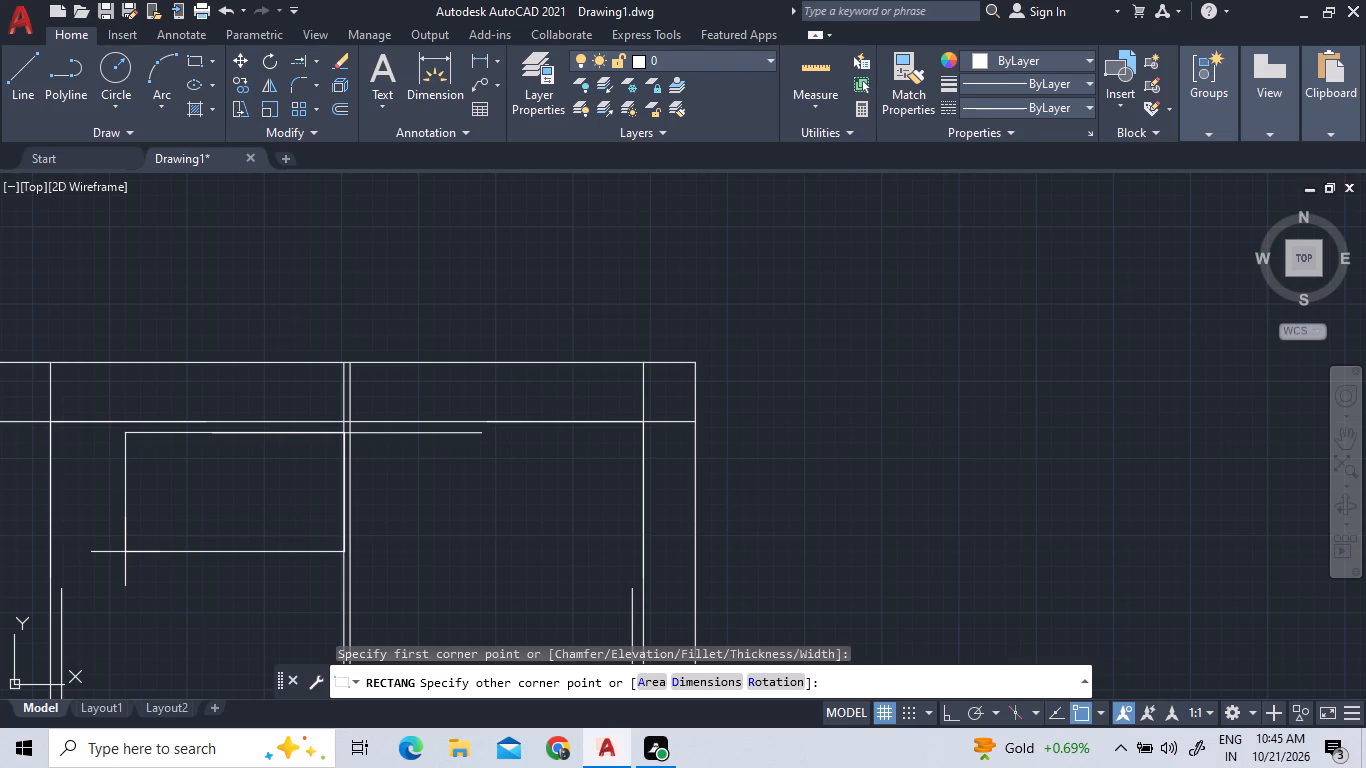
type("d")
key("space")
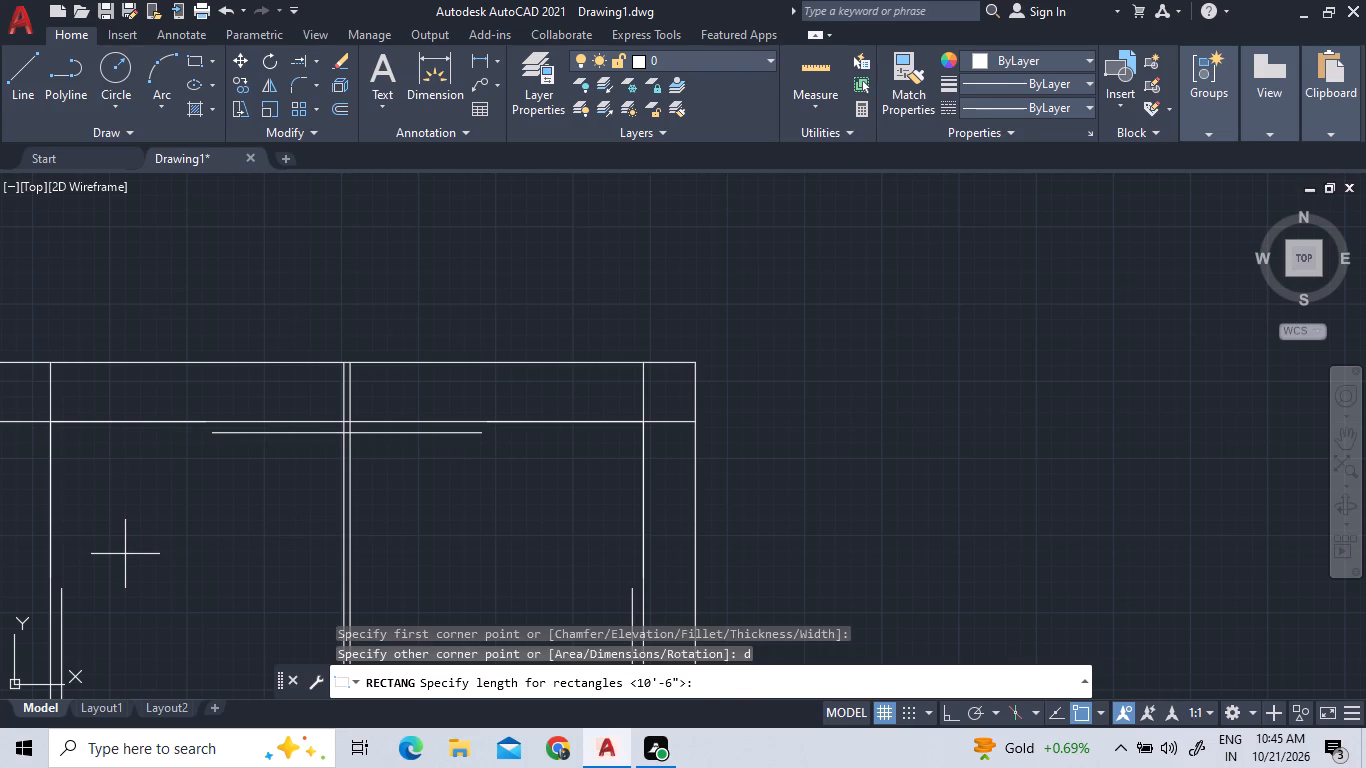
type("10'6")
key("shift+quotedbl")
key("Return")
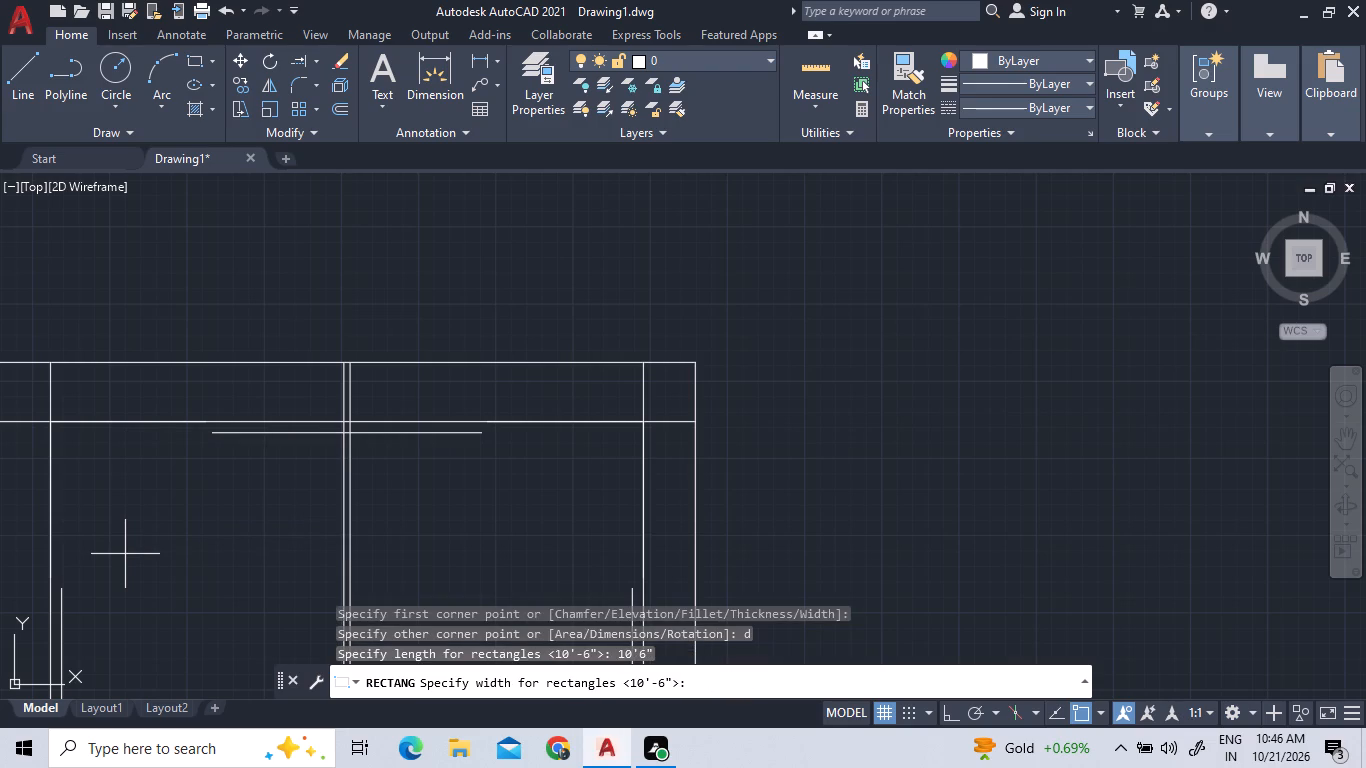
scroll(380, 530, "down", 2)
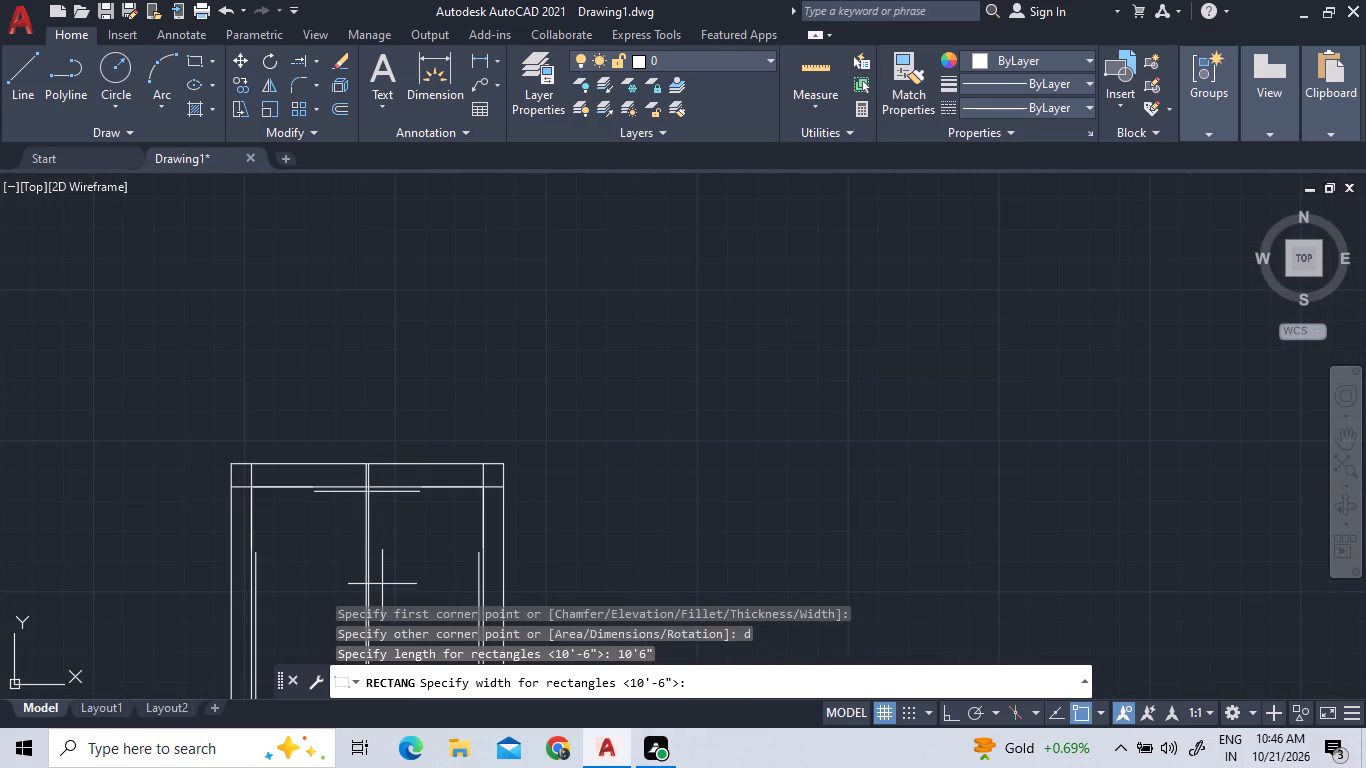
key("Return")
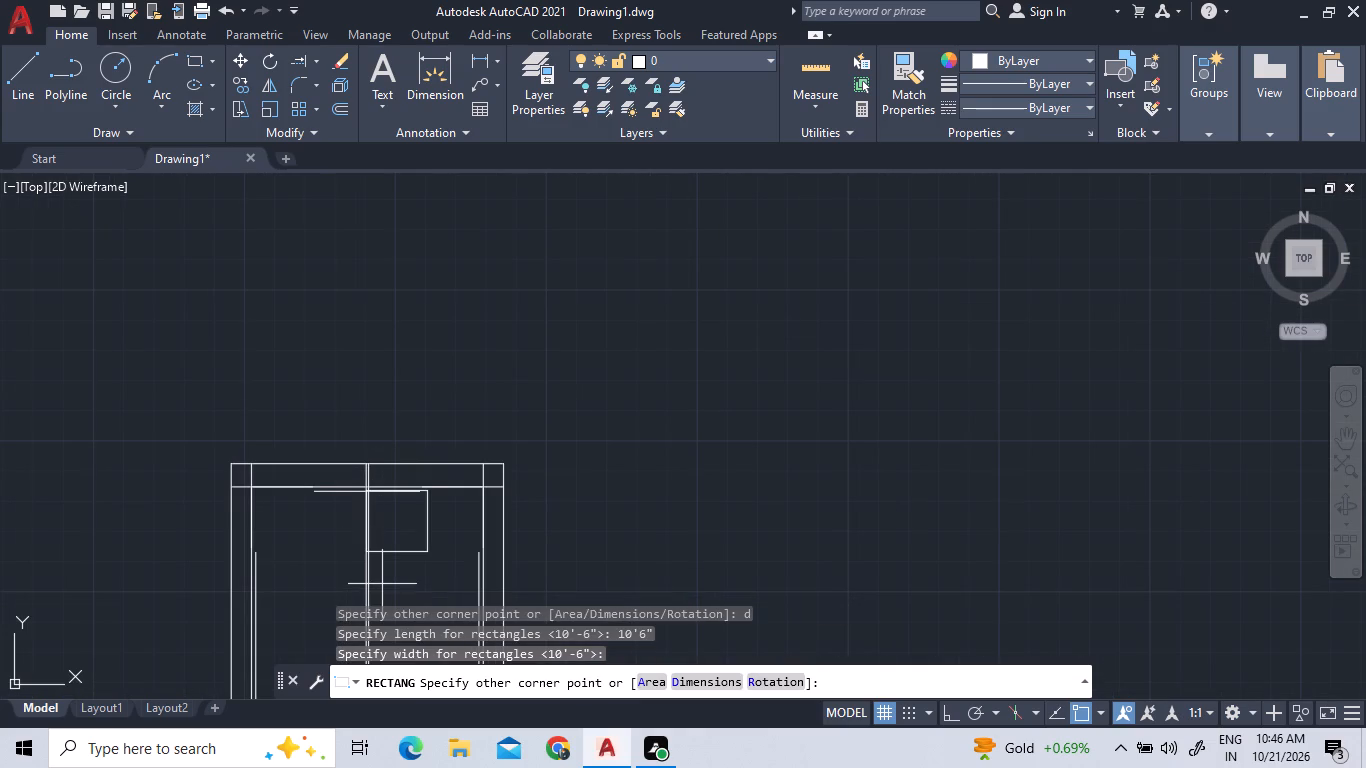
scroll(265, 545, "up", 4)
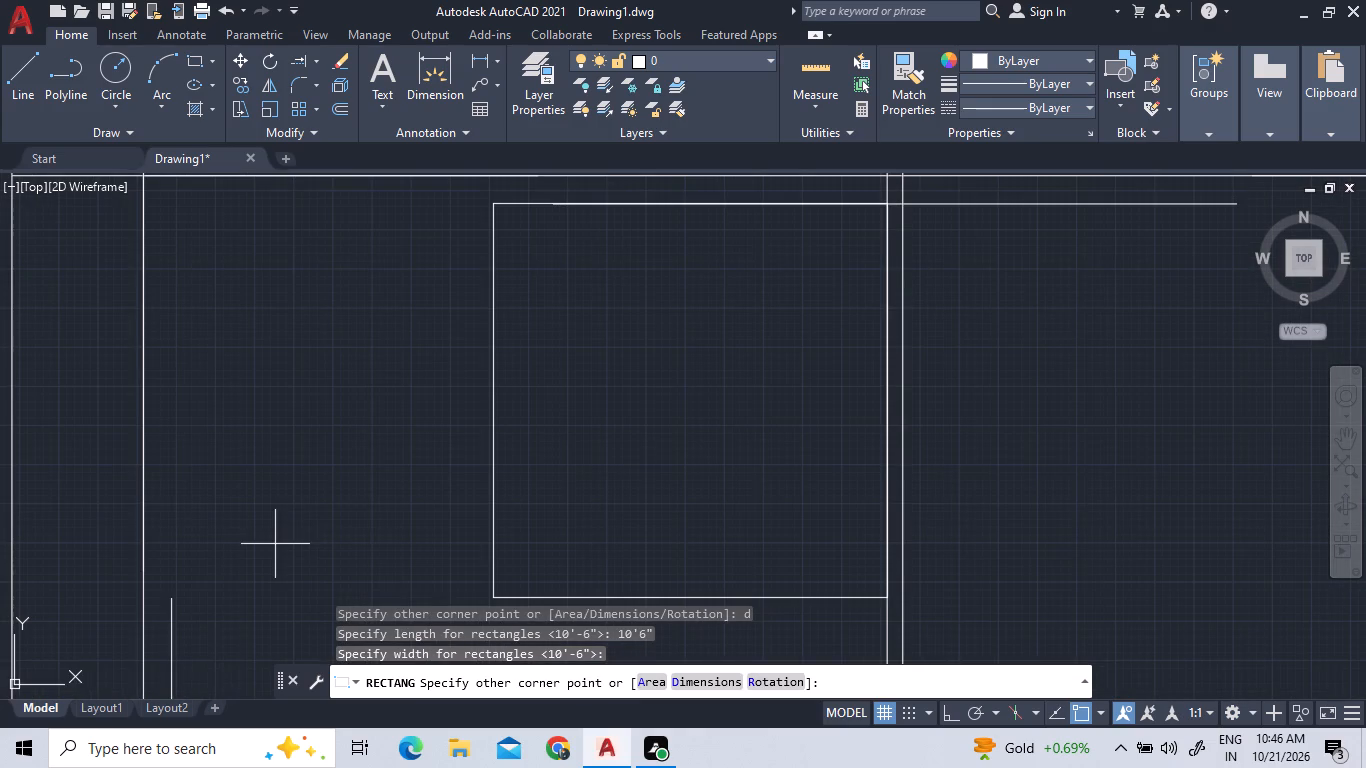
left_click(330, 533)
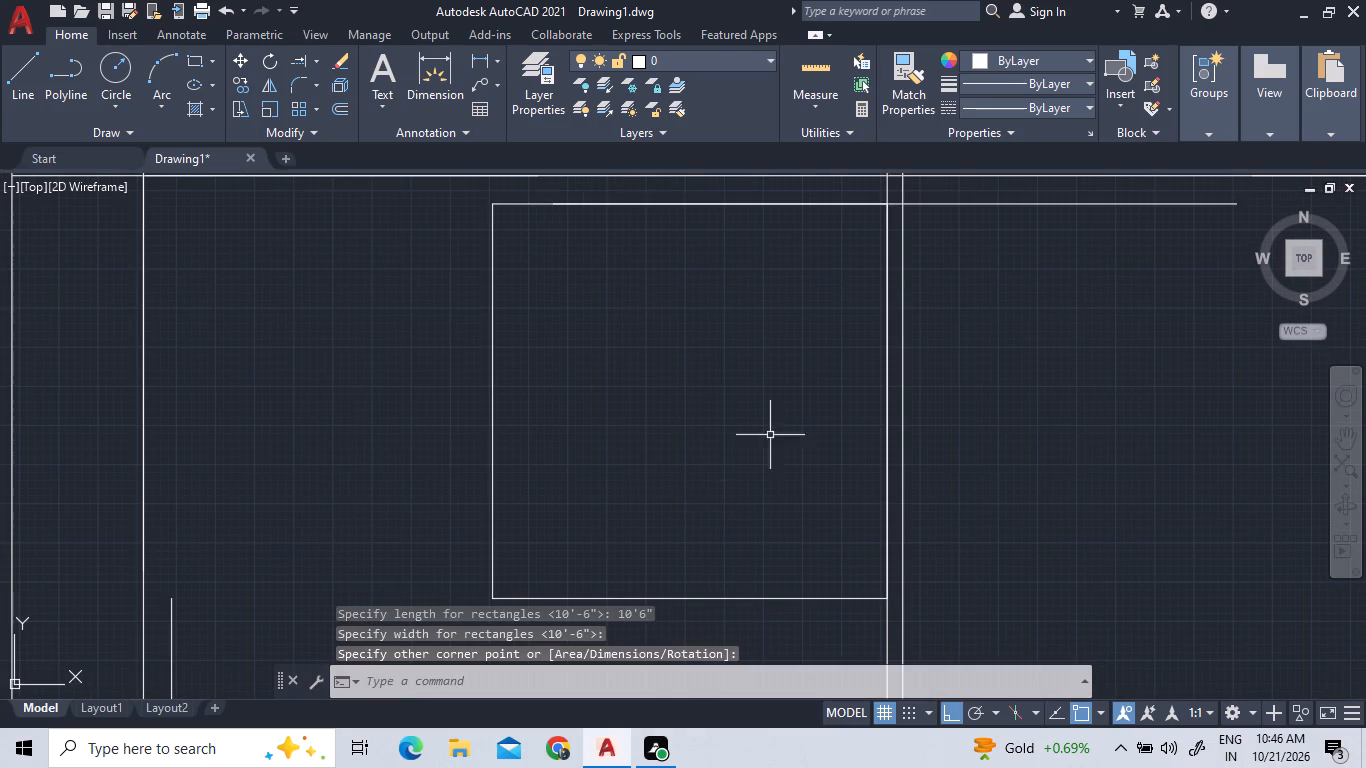
Measure the new square's sides and the clear space between the central wall and the right side wall.
left_click(826, 62)
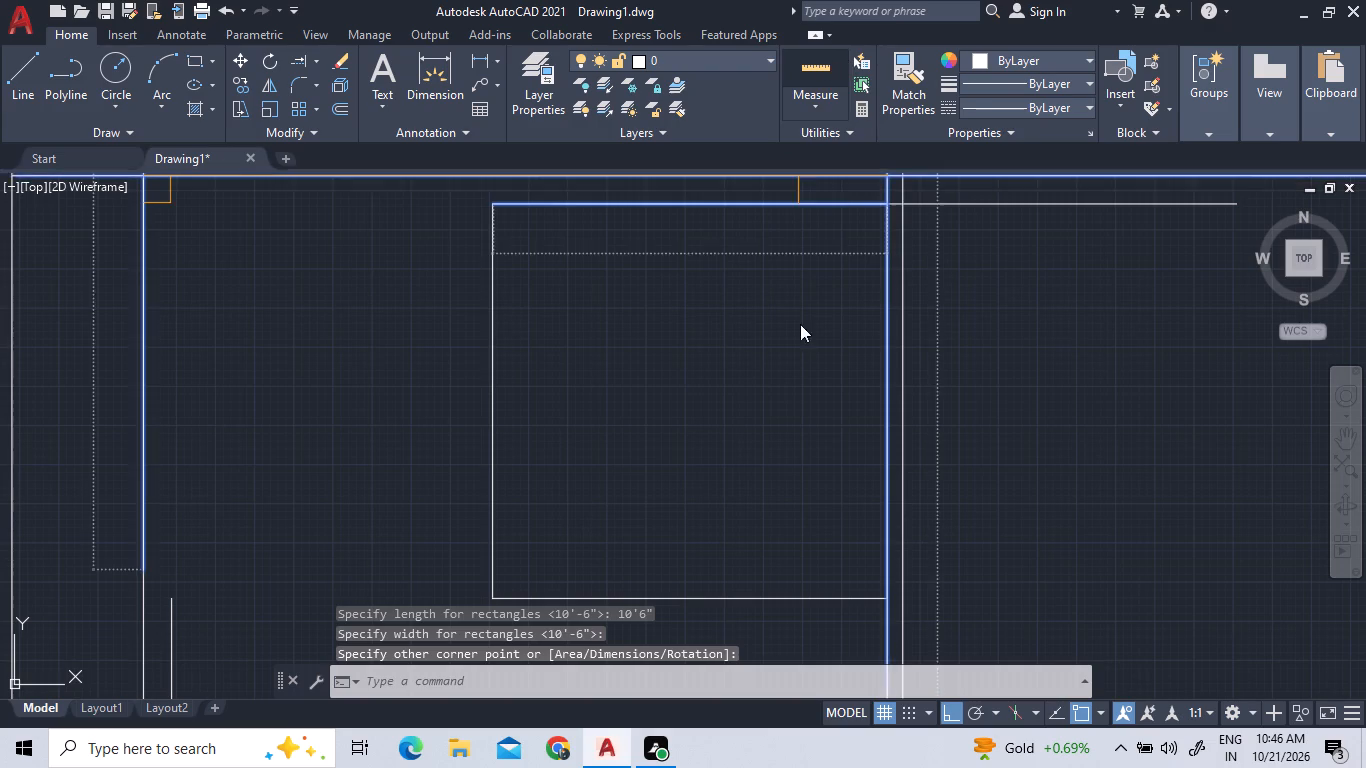
scroll(774, 443, "down", 2)
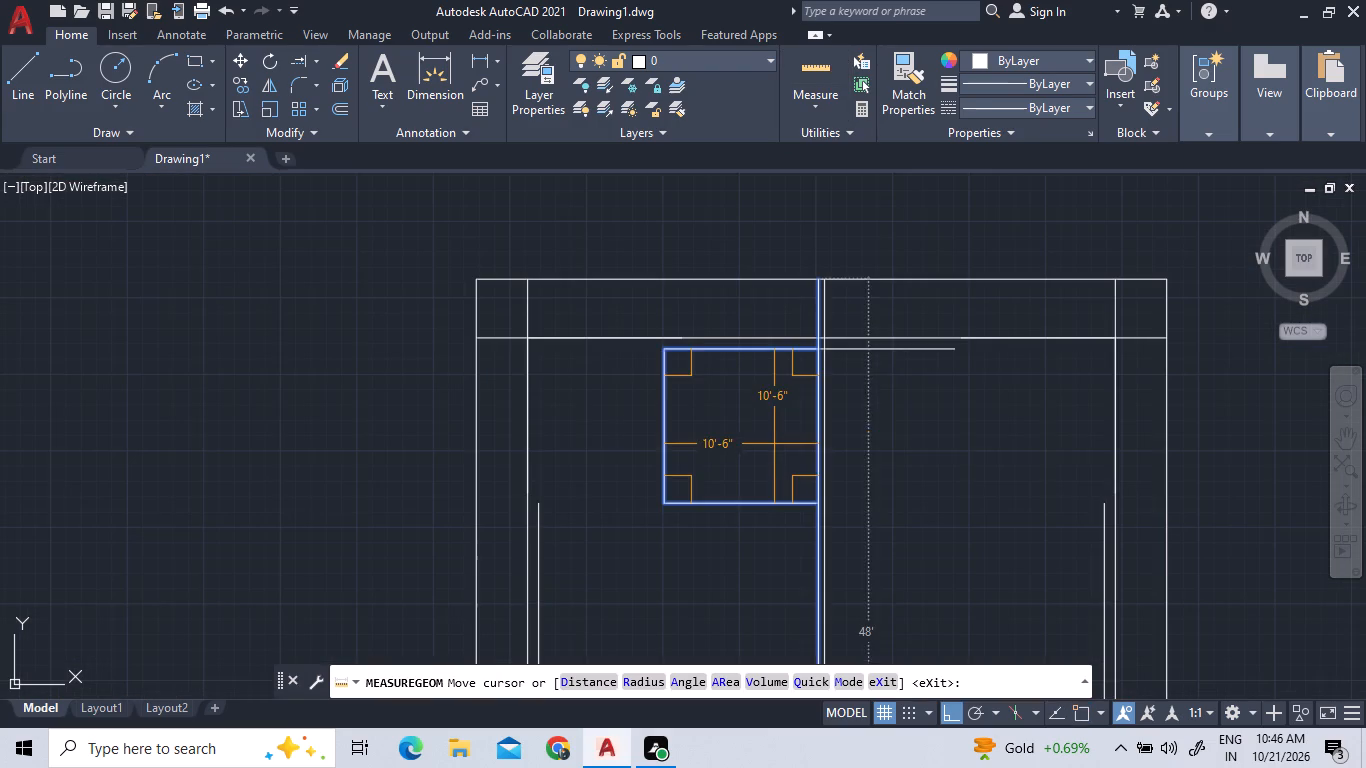
right_click(888, 453)
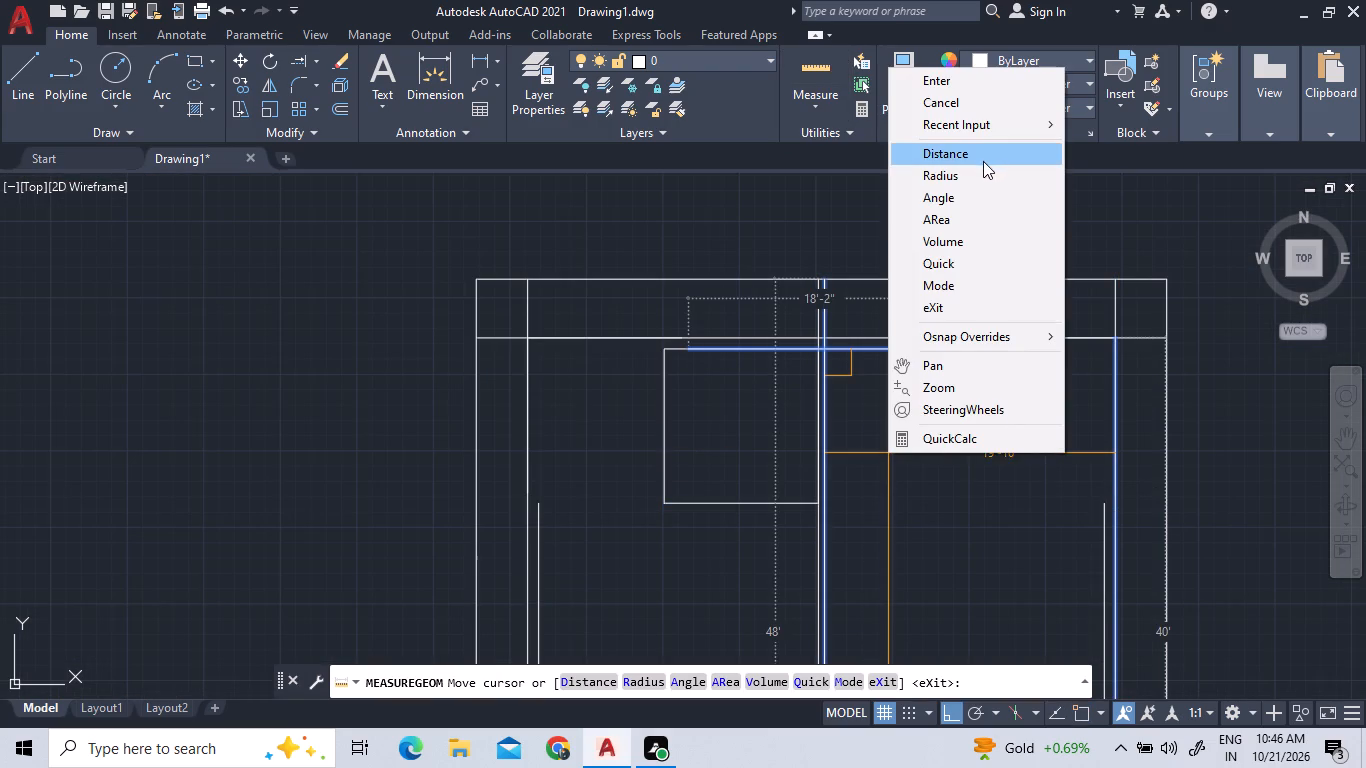
left_click(953, 82)
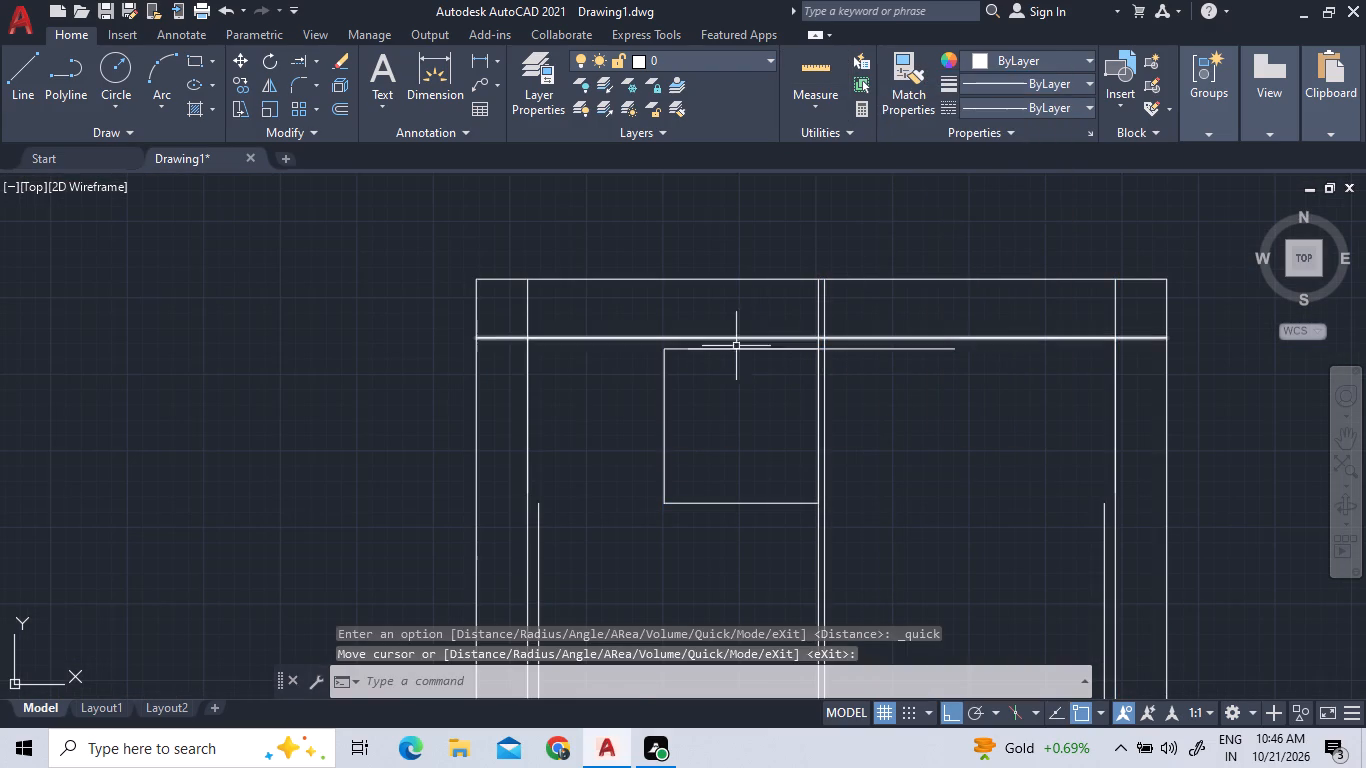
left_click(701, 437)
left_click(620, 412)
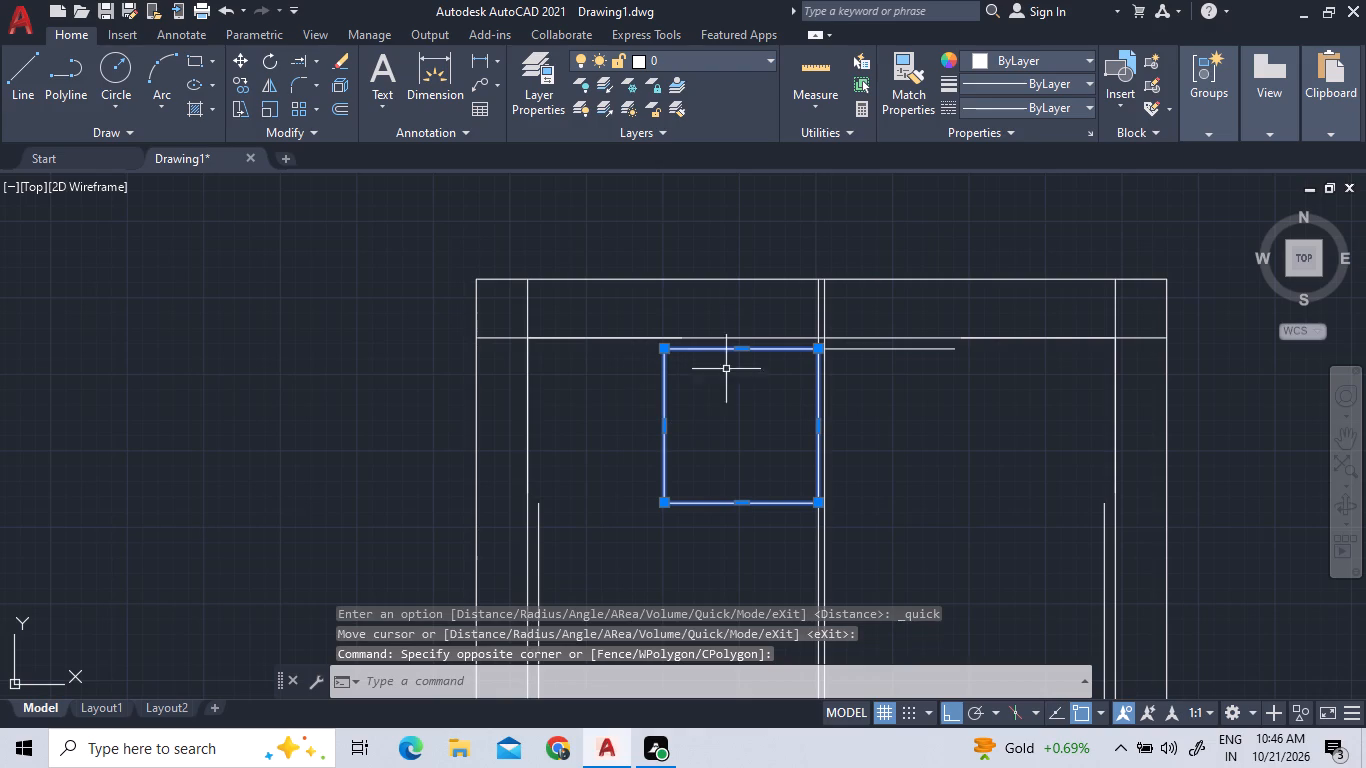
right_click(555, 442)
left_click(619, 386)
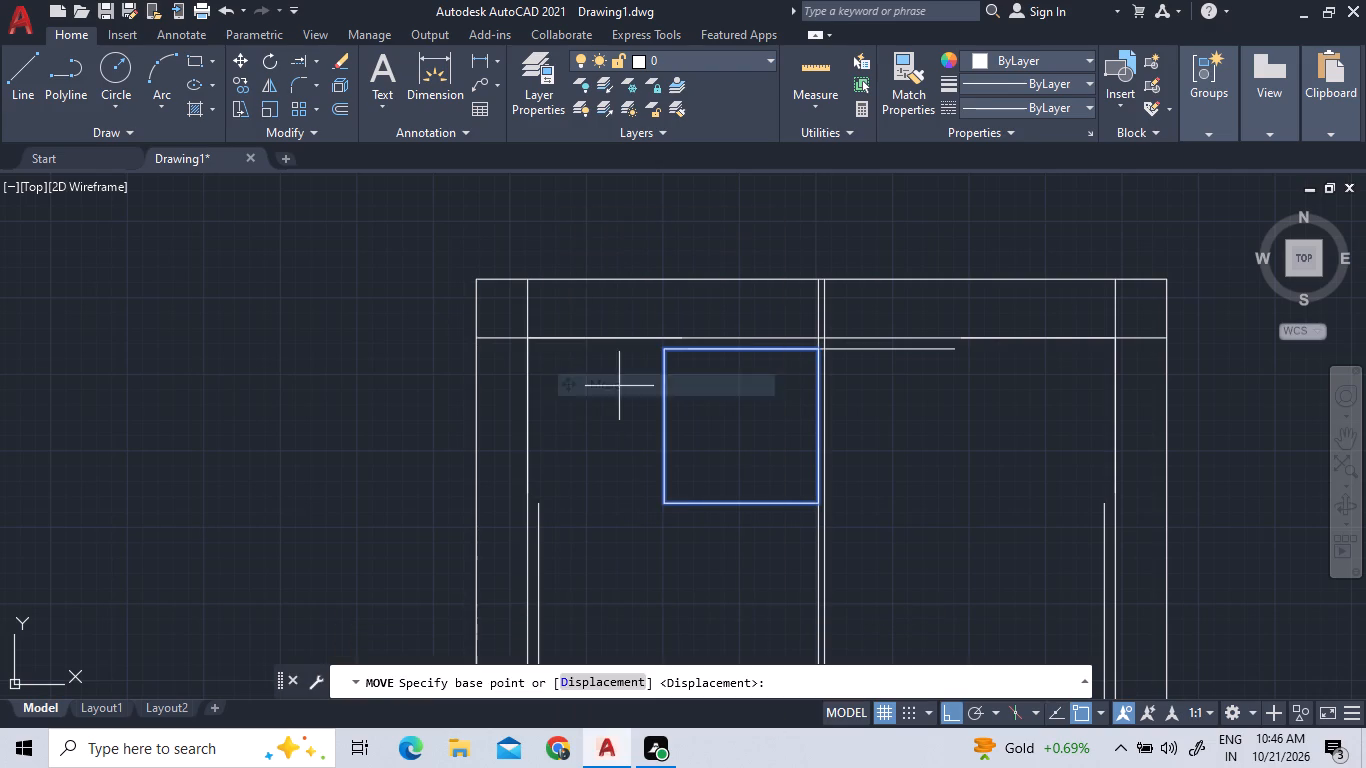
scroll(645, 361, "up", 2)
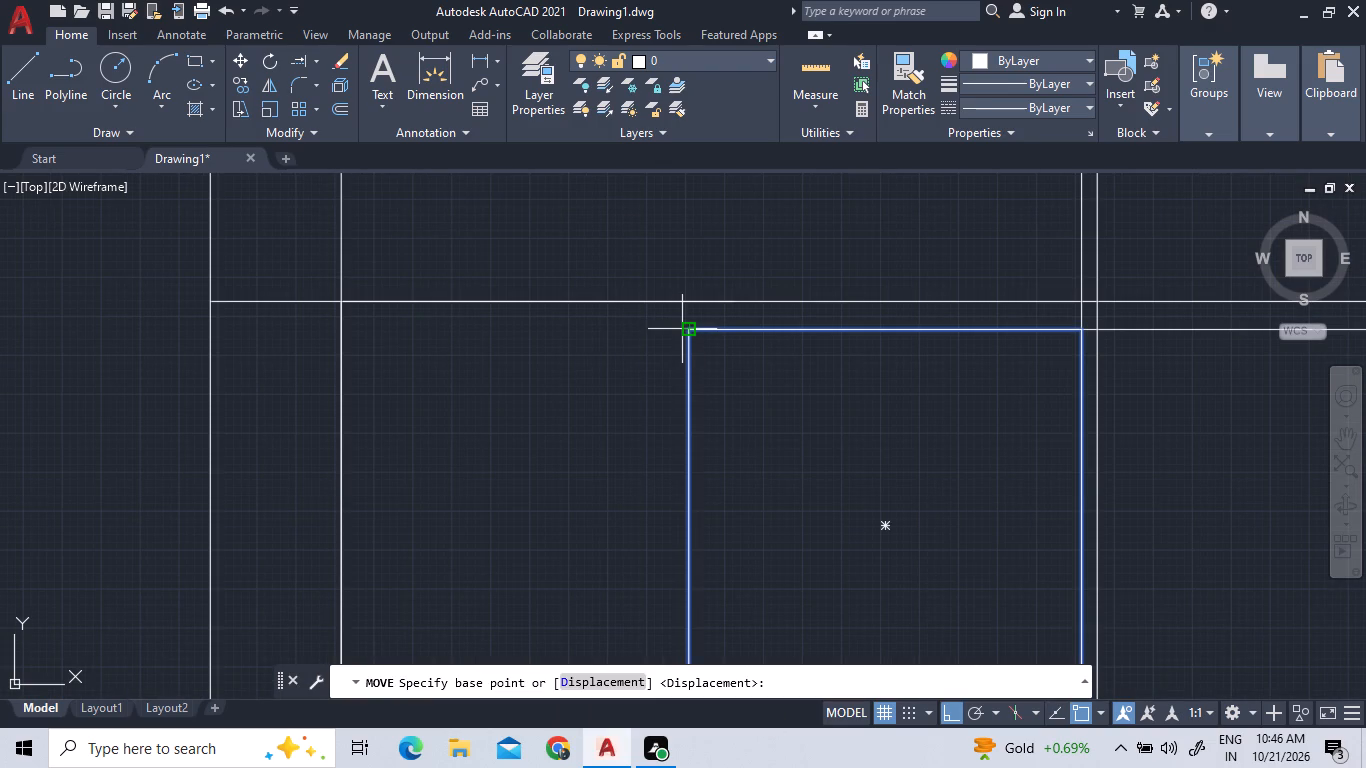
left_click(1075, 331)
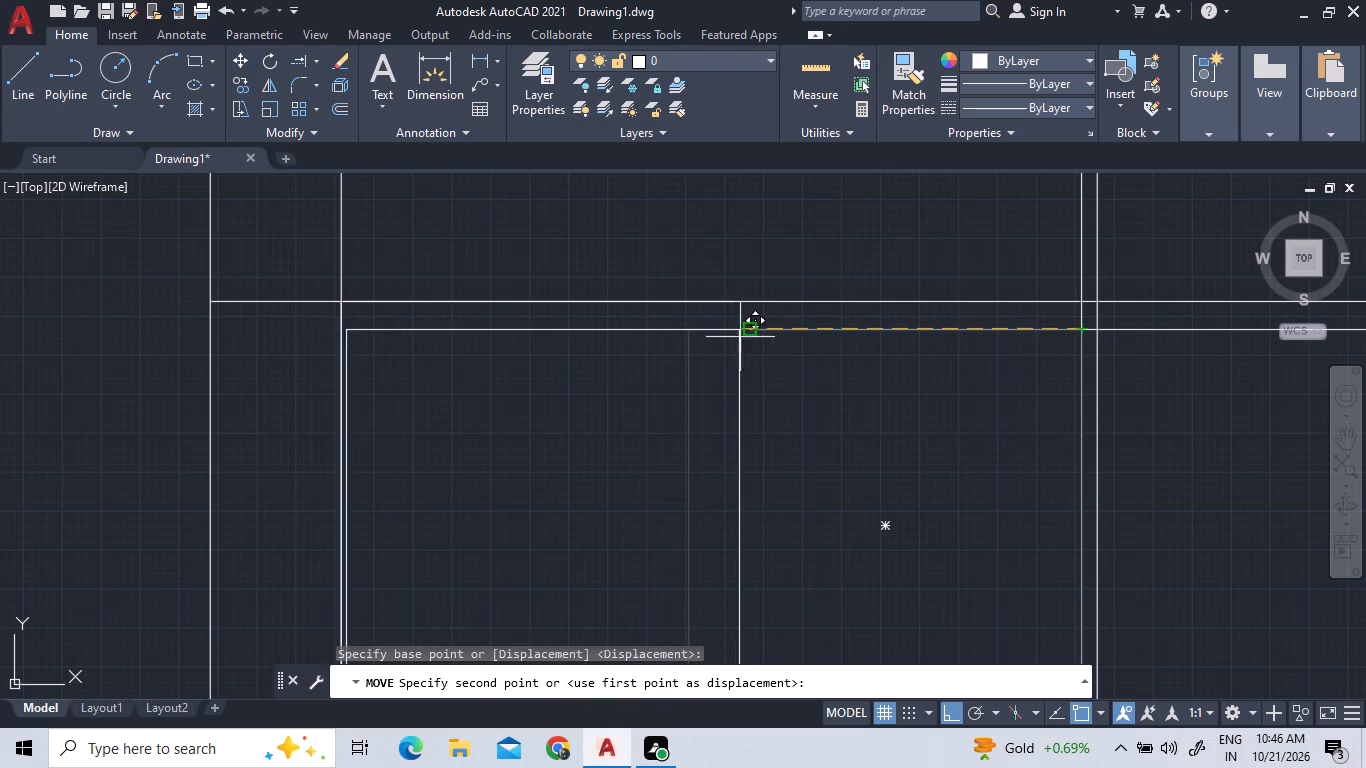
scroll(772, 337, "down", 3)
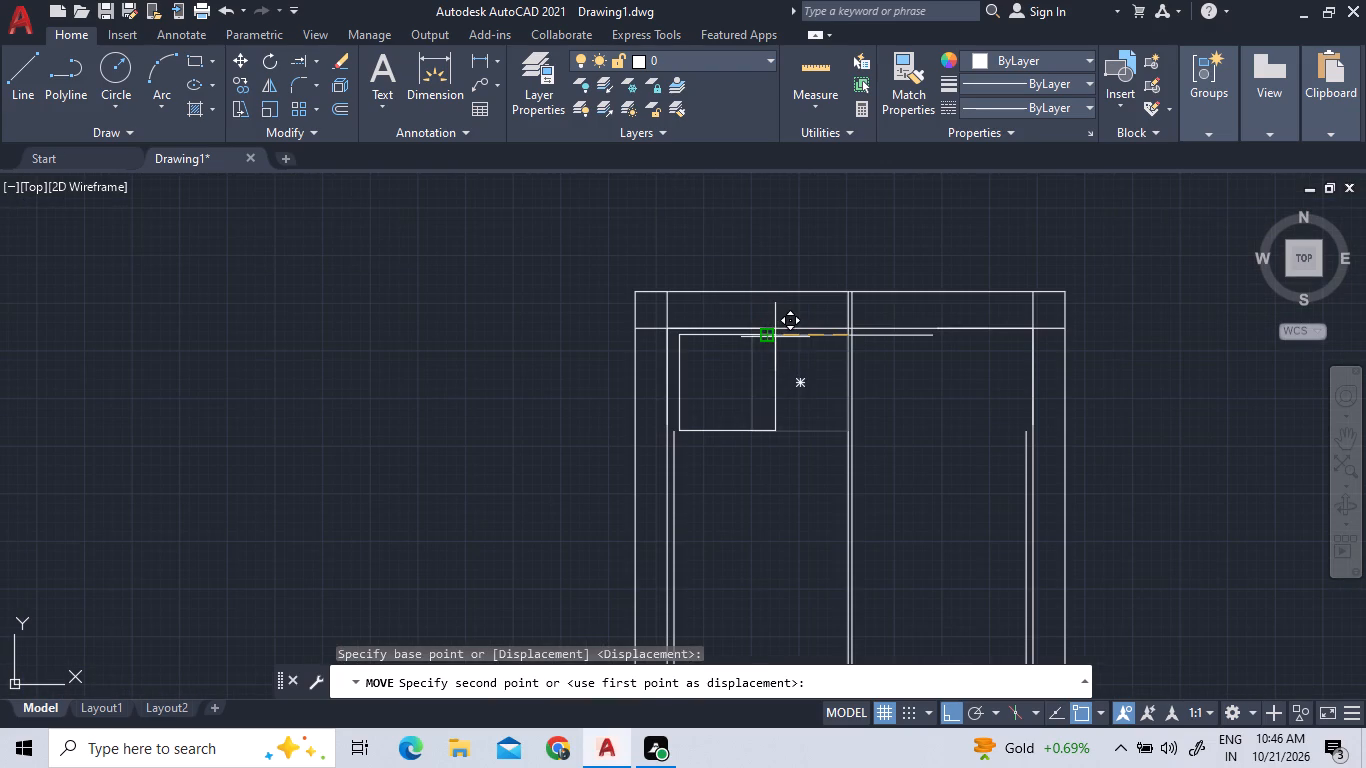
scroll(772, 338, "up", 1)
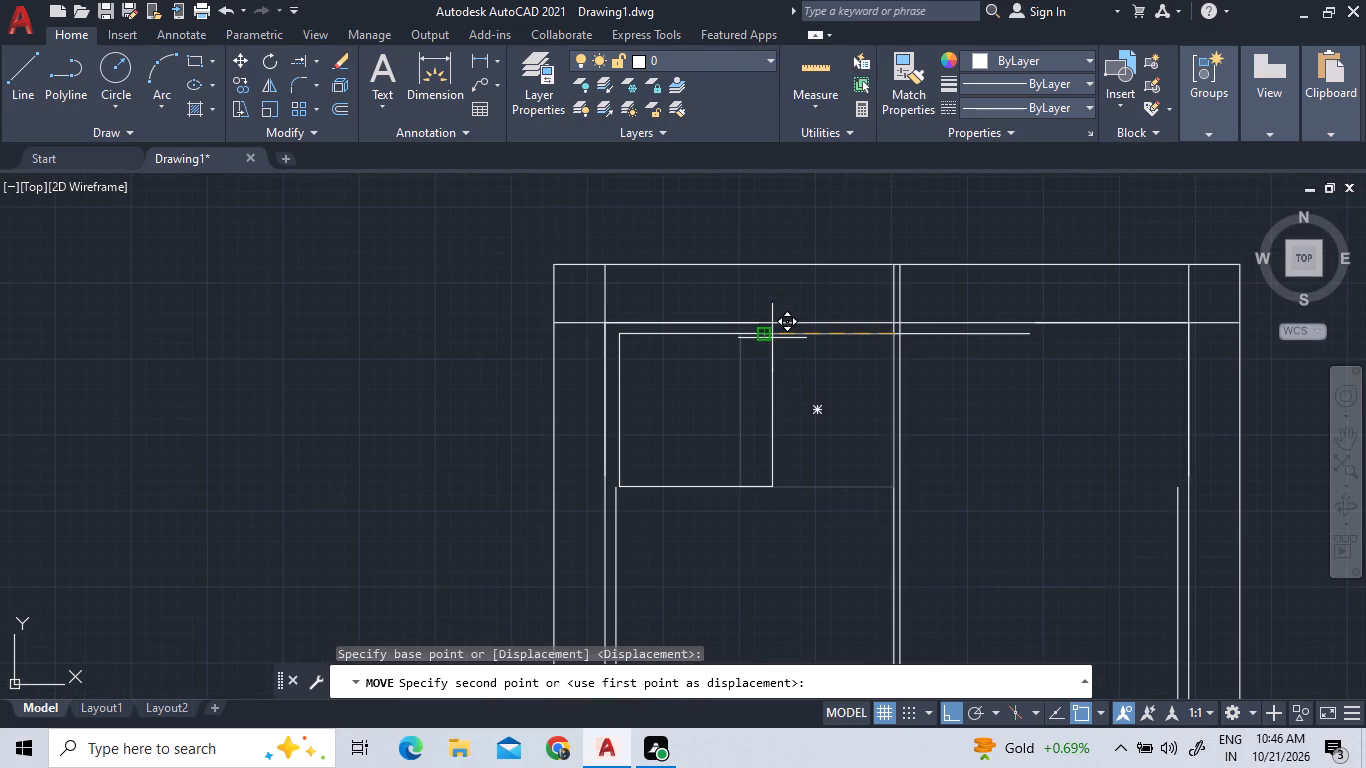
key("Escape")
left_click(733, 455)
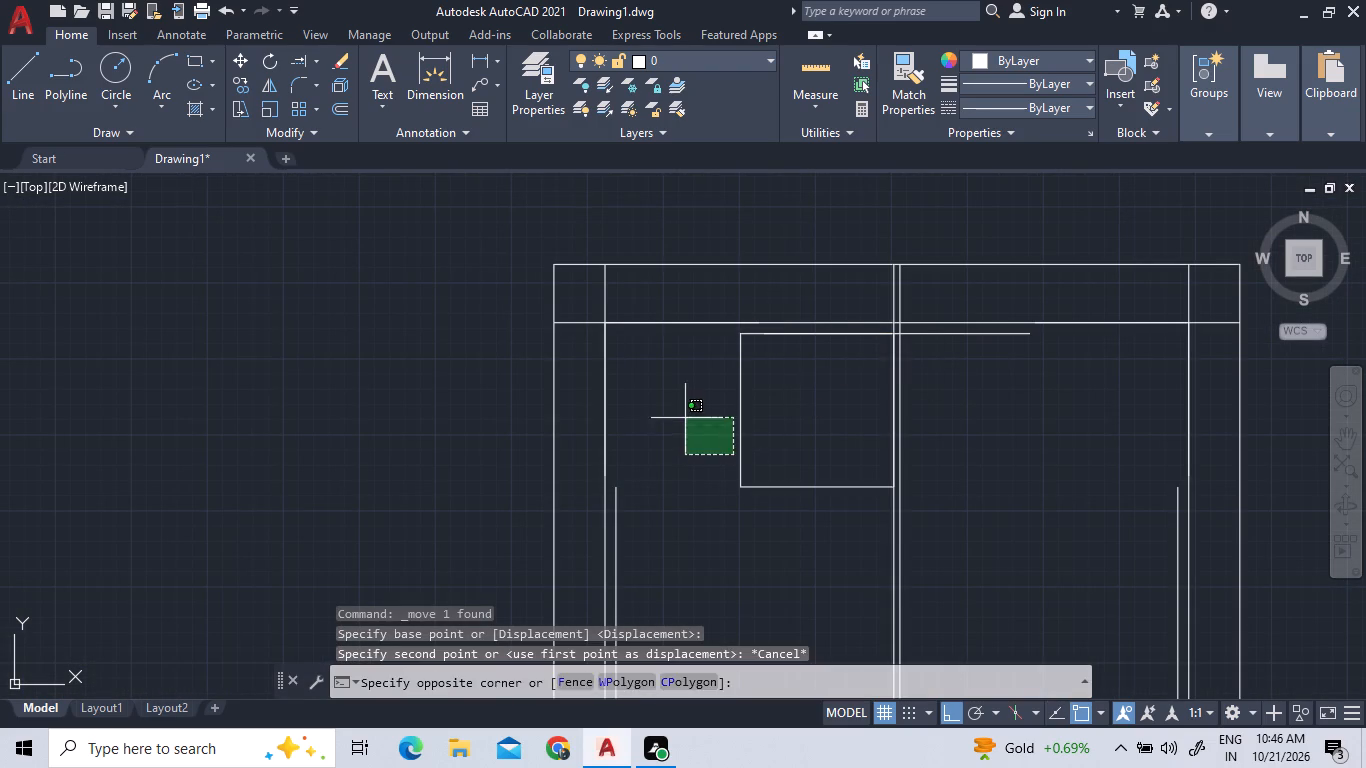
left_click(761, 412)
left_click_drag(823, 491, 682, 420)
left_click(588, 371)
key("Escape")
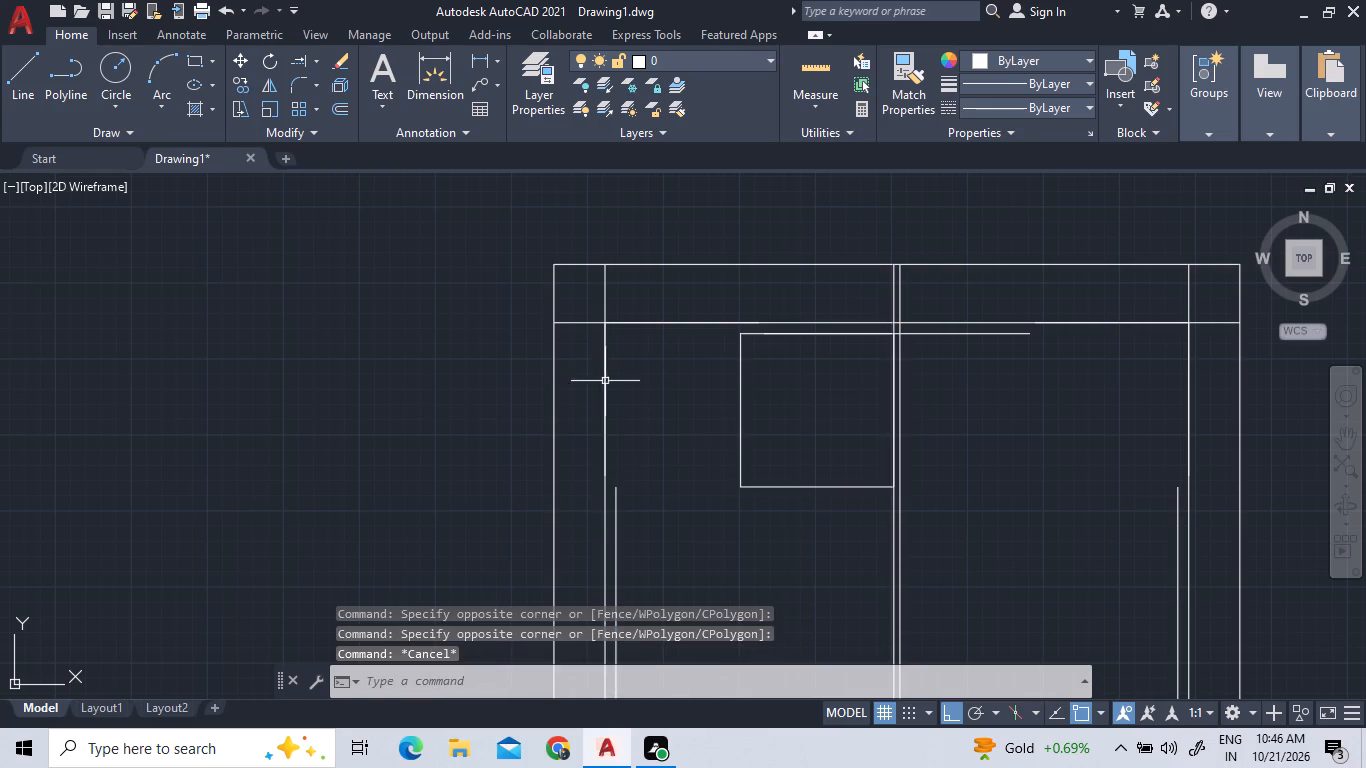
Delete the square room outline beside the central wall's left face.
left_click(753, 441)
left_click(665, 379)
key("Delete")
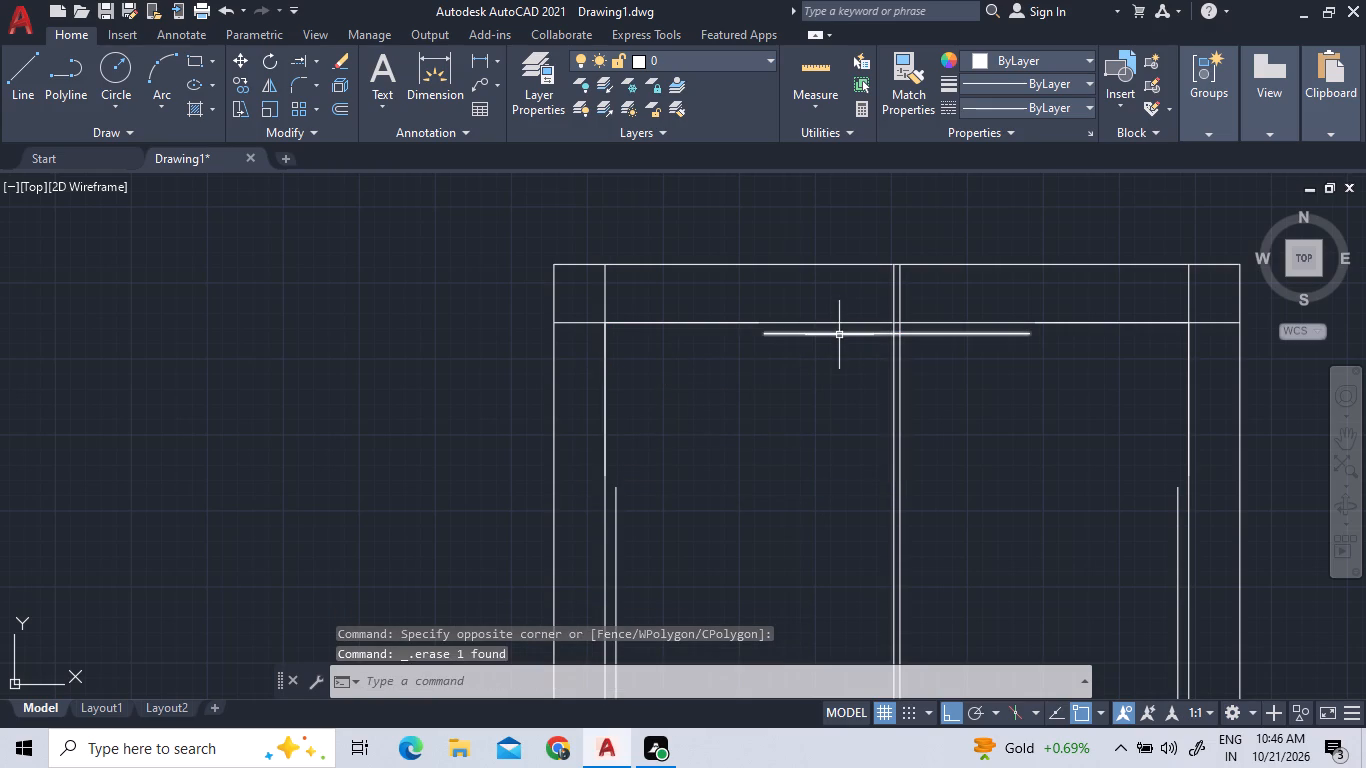
Delete the short horizontal line that crosses the central wall just below the top strip.
left_click(839, 335)
key("Delete")
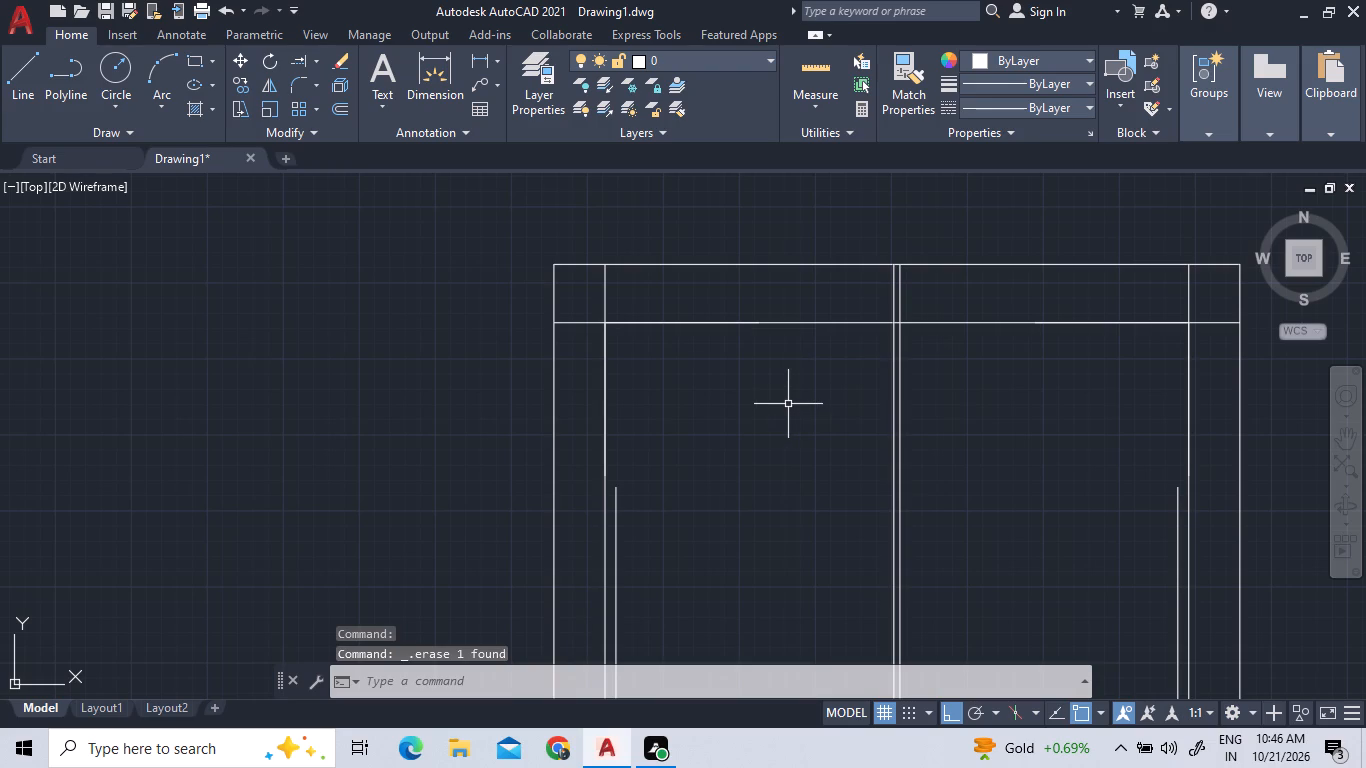
Offset the short left line and the full-width line at the top strip's lower edge downward by 9".
left_click(340, 115)
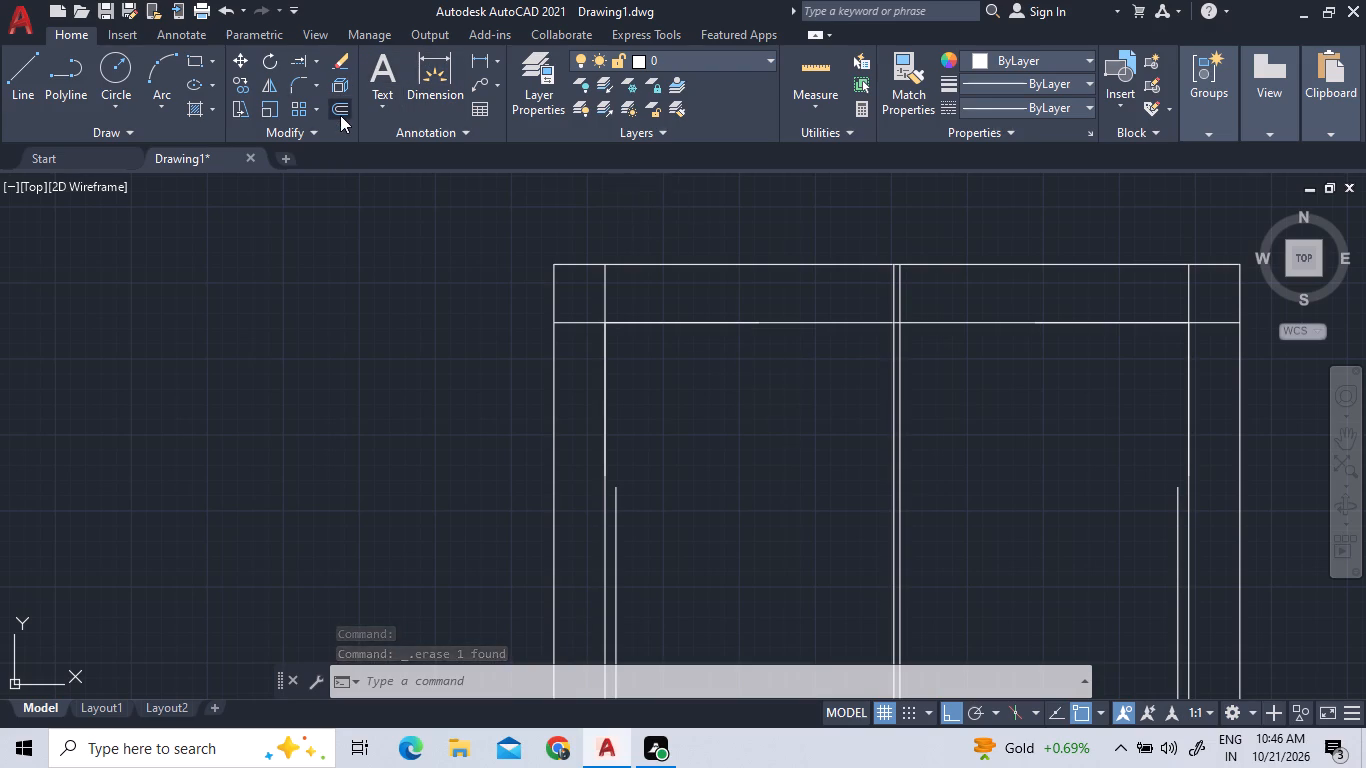
right_click(719, 480)
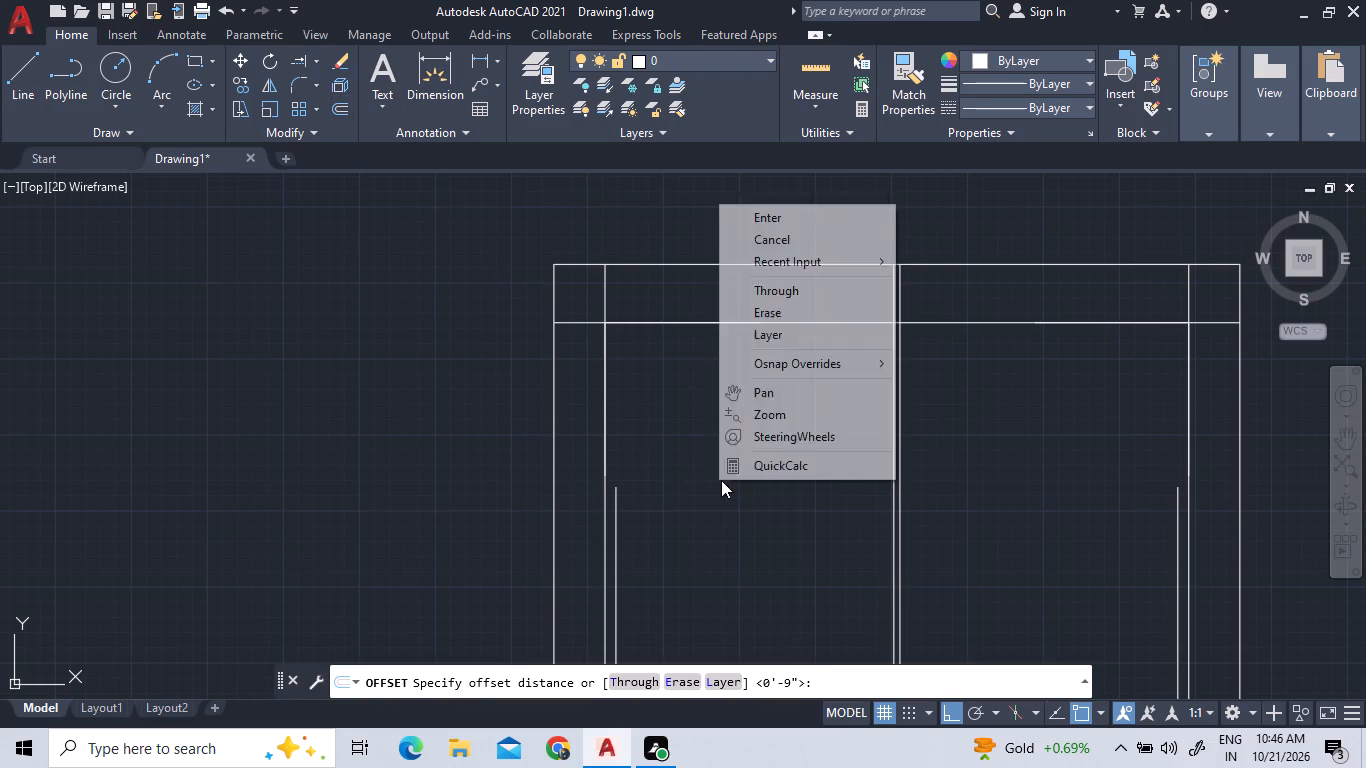
left_click(758, 225)
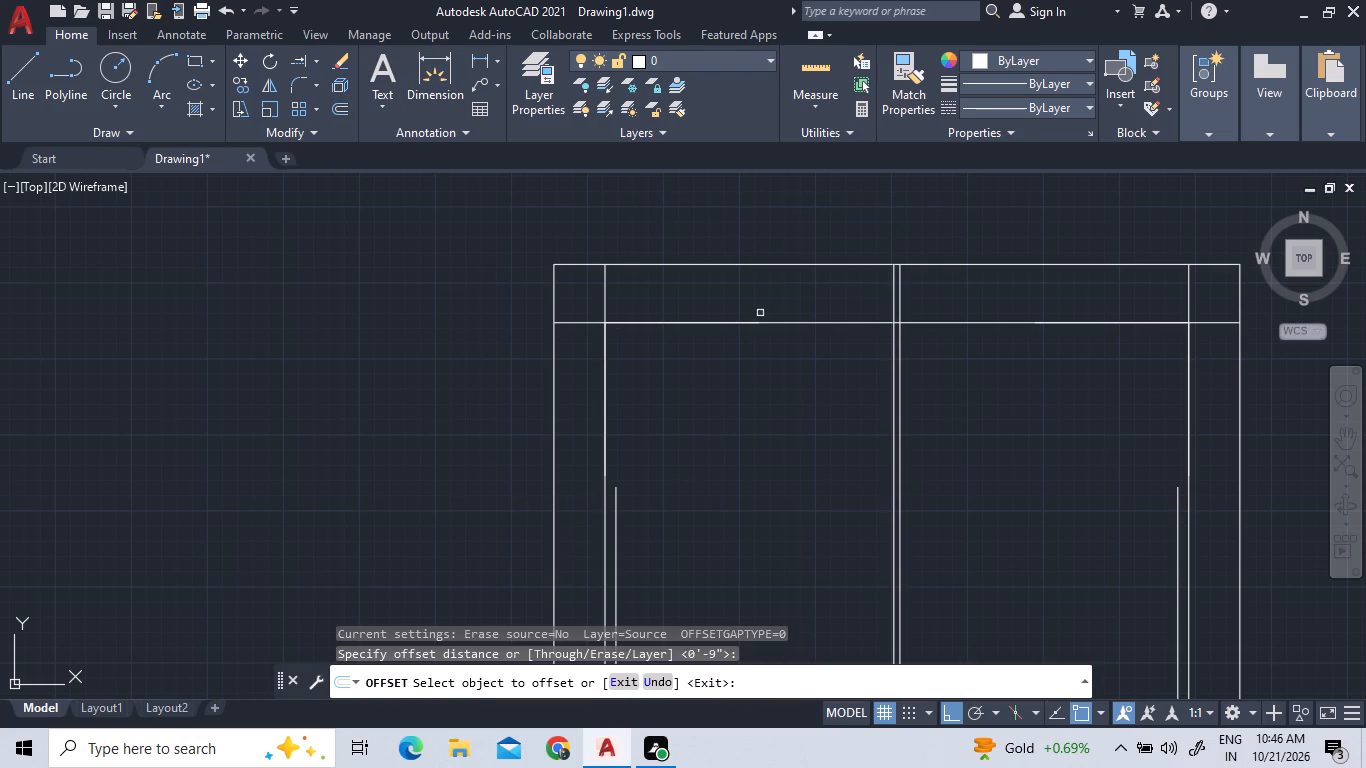
left_click(760, 324)
left_click(754, 356)
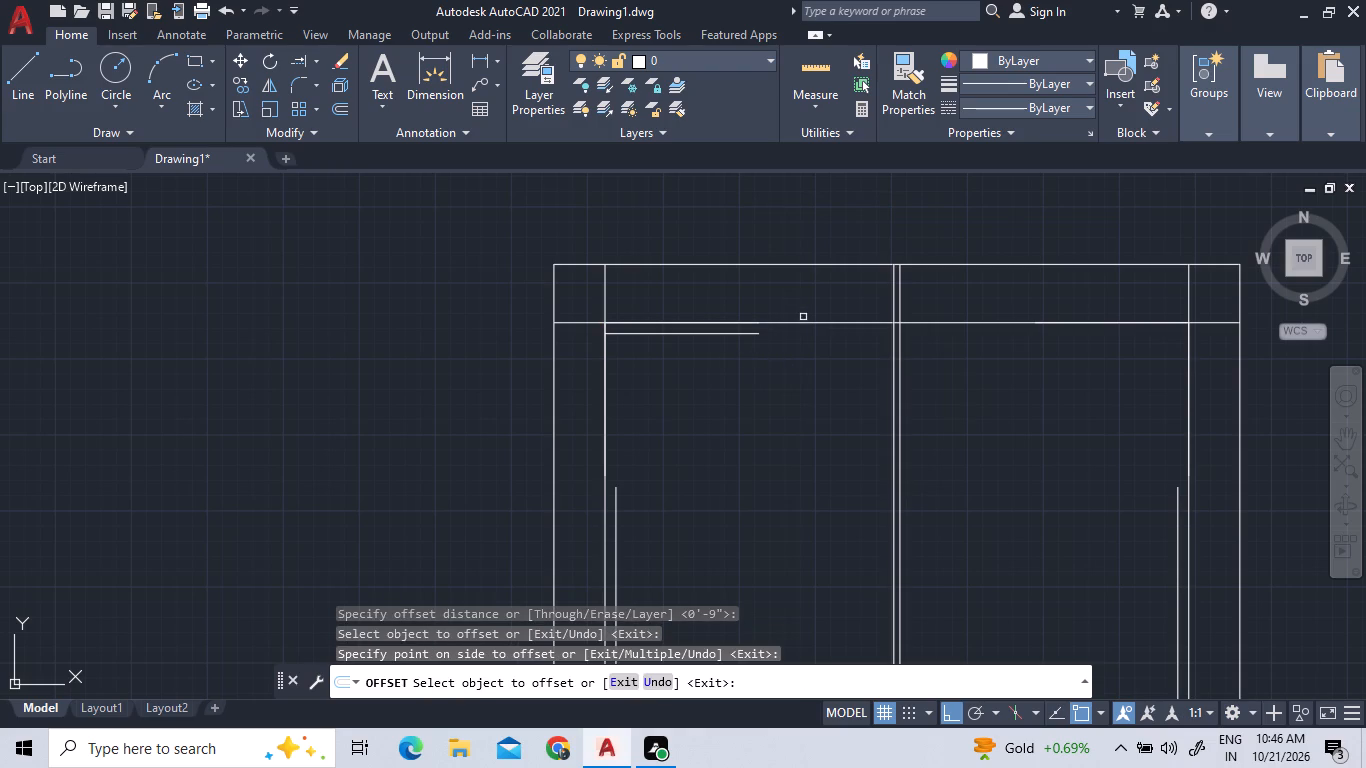
left_click(806, 324)
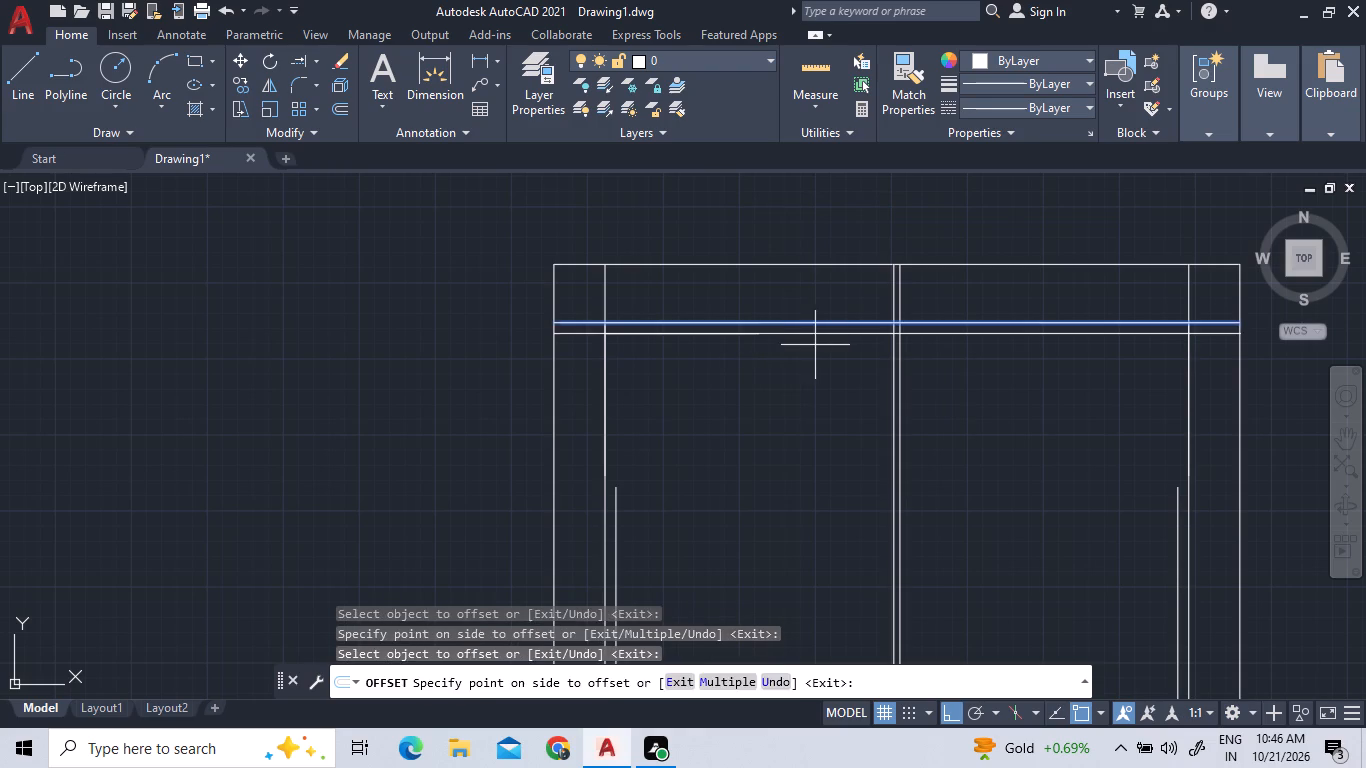
left_click(815, 345)
scroll(748, 322, "up", 2)
right_click(738, 298)
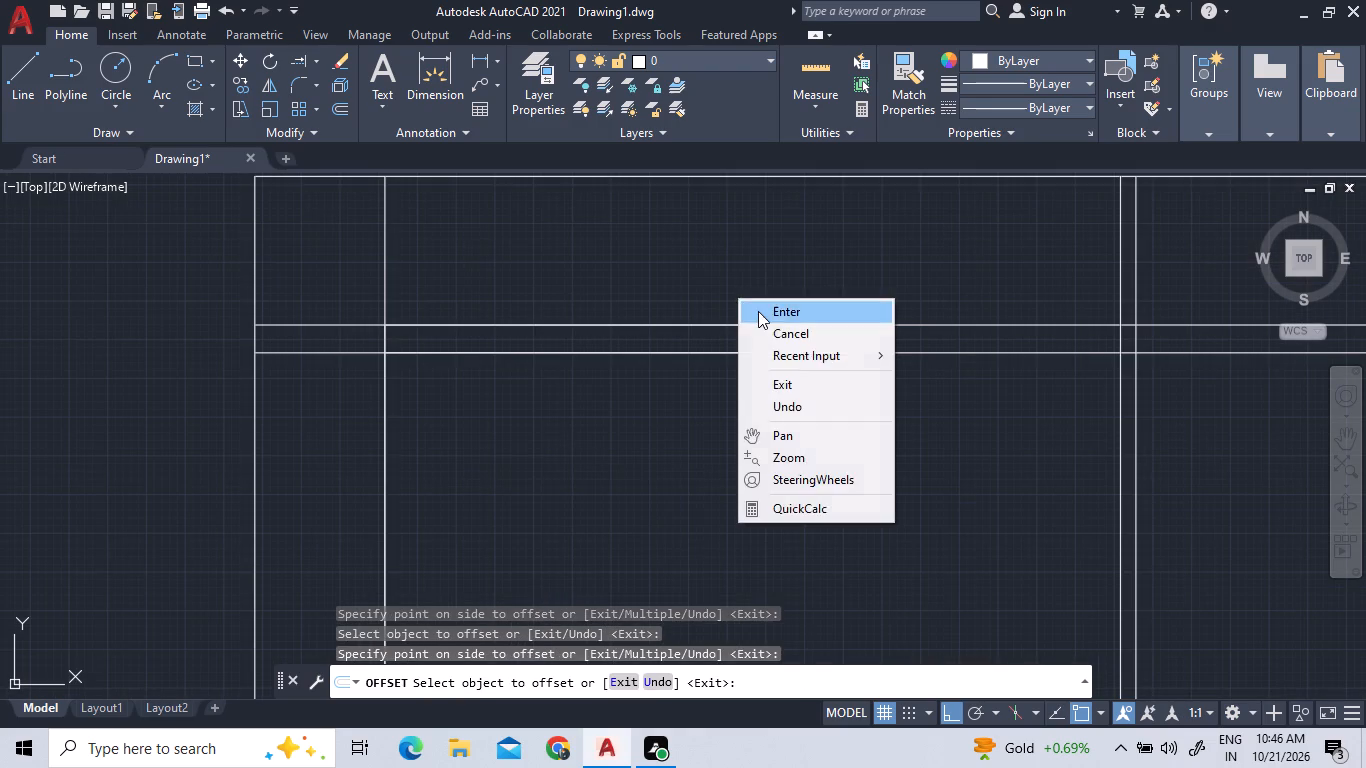
left_click(761, 313)
Delete the two short overlapping lines on the upper and lower faces of the top strip's lower wall, left of the central wall.
left_click(716, 324)
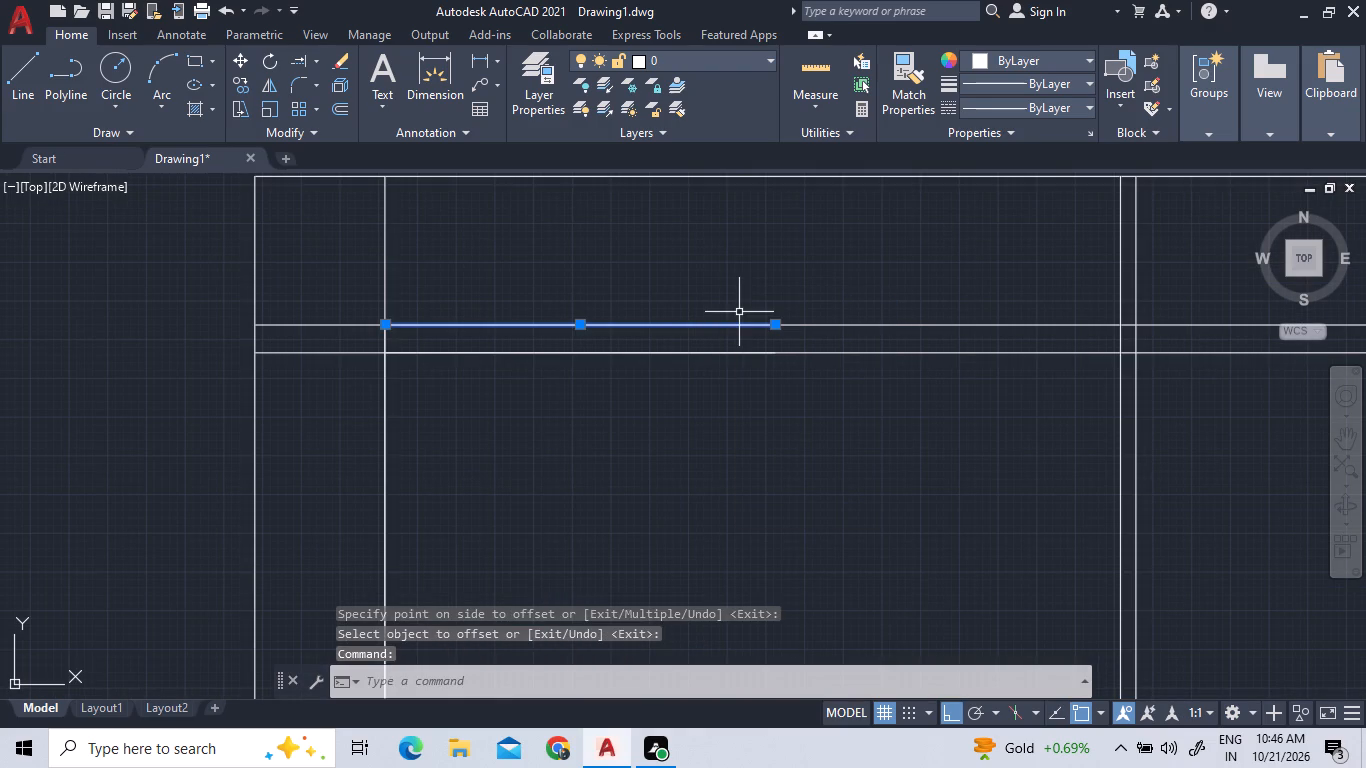
key("Delete")
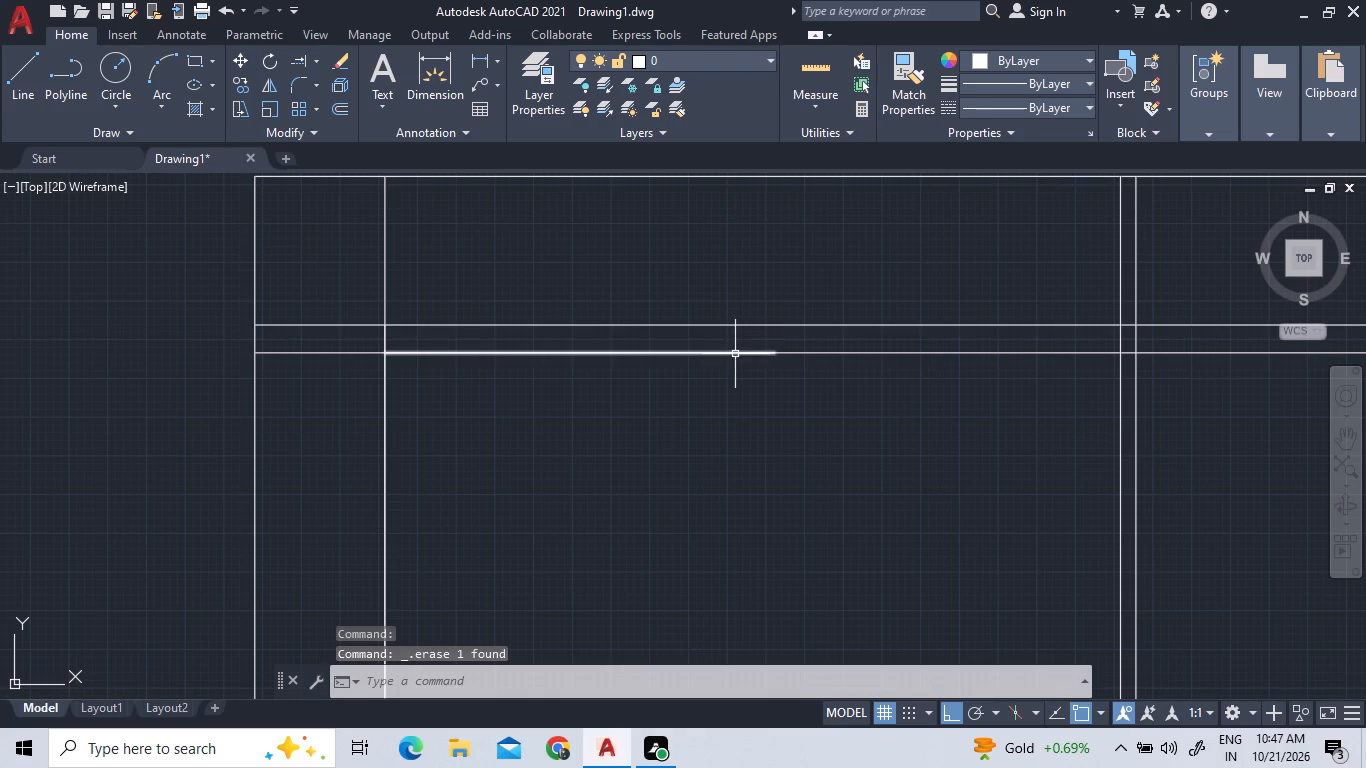
left_click(735, 356)
left_click(733, 345)
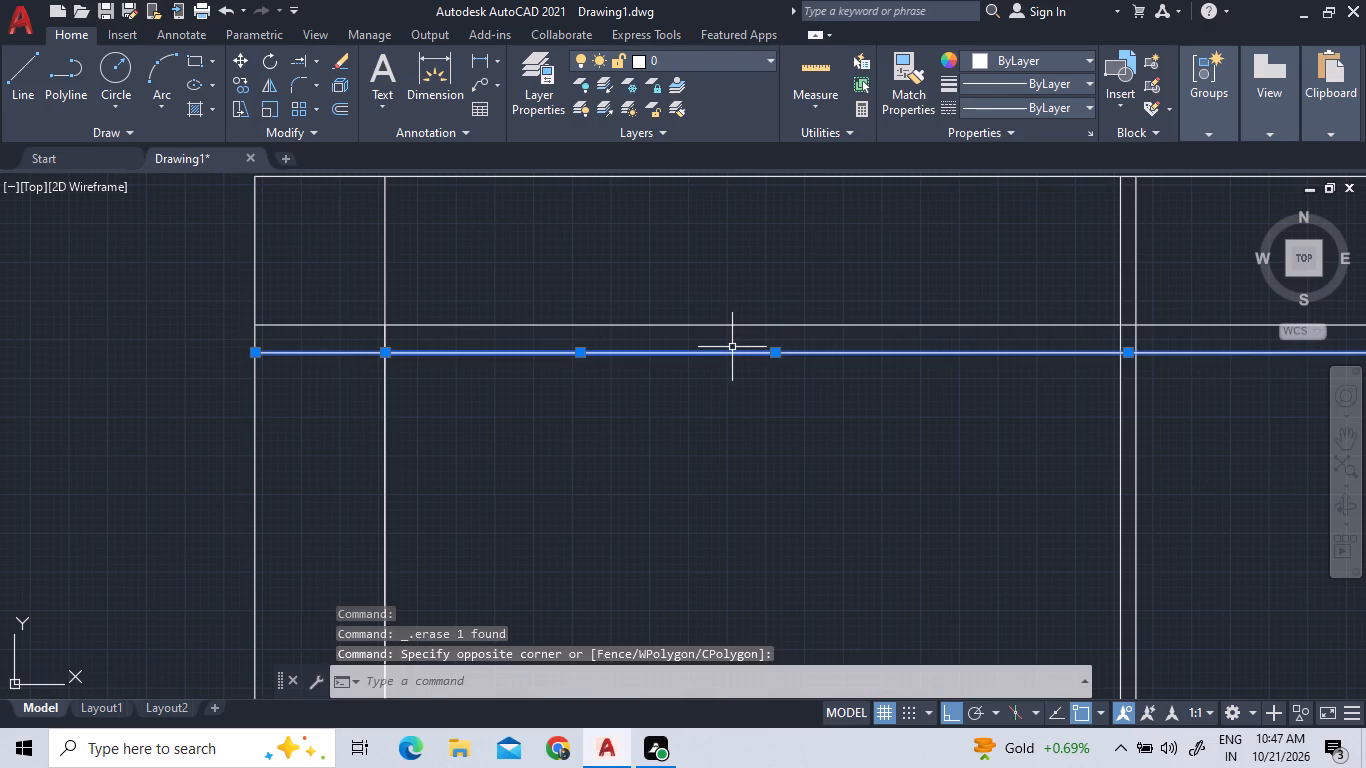
key("Escape")
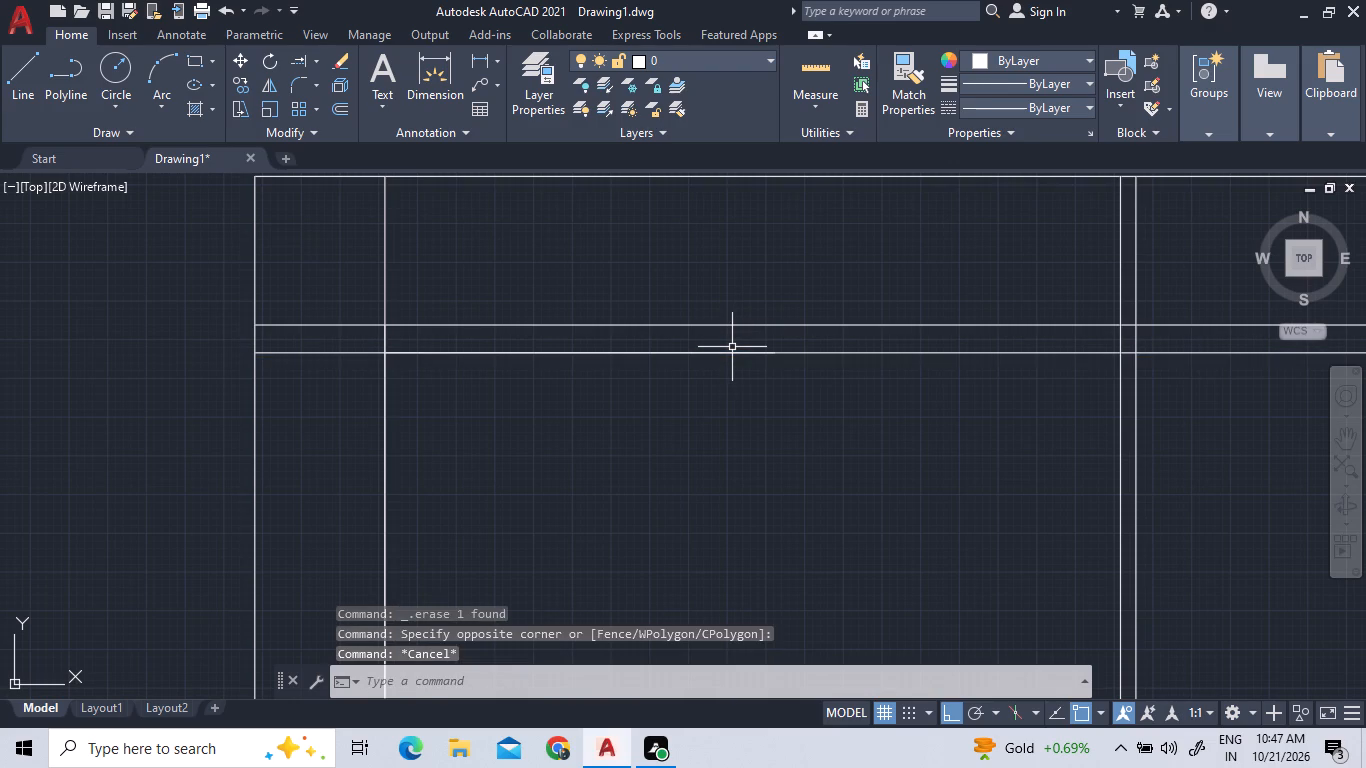
left_click(600, 351)
key("Delete")
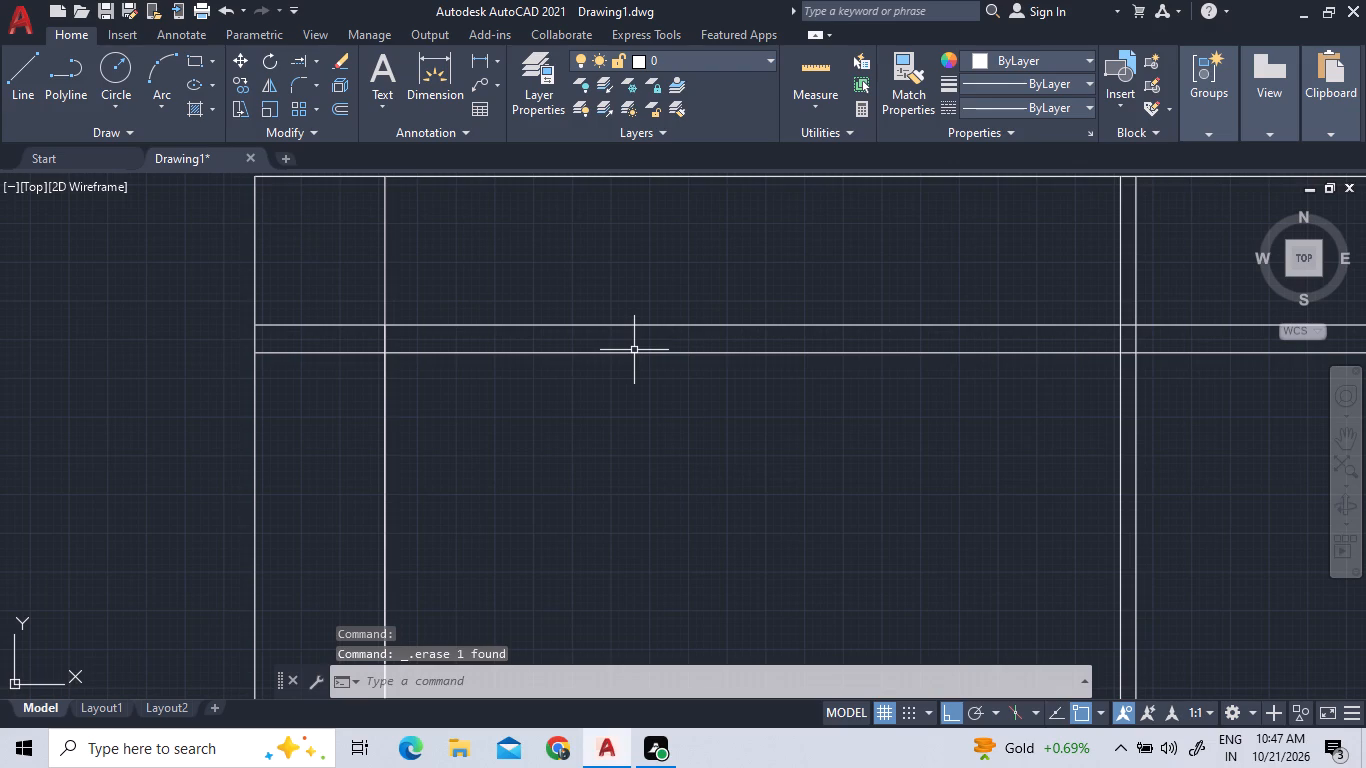
Measure the top strip's depth and its clear width between the left inner line and the central wall.
scroll(553, 362, "down", 2)
scroll(660, 321, "up", 1)
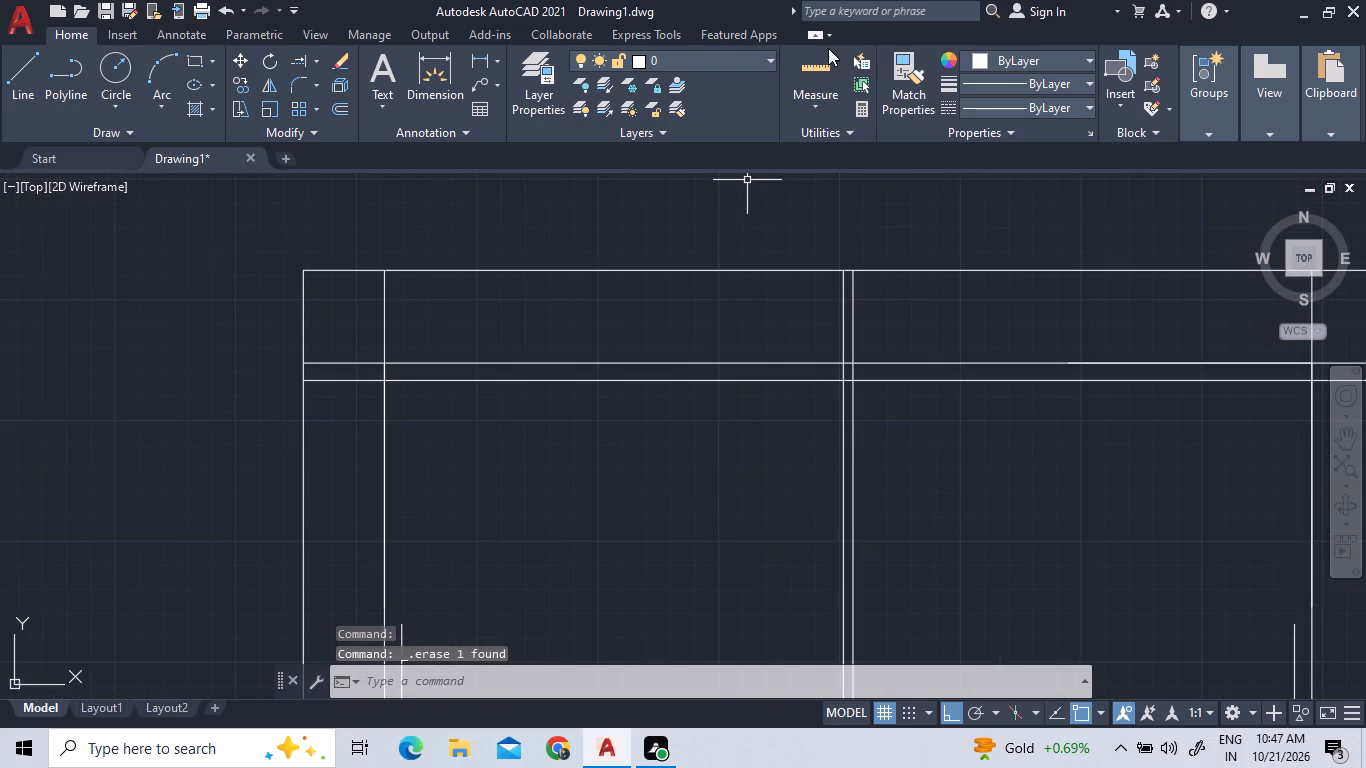
left_click(809, 61)
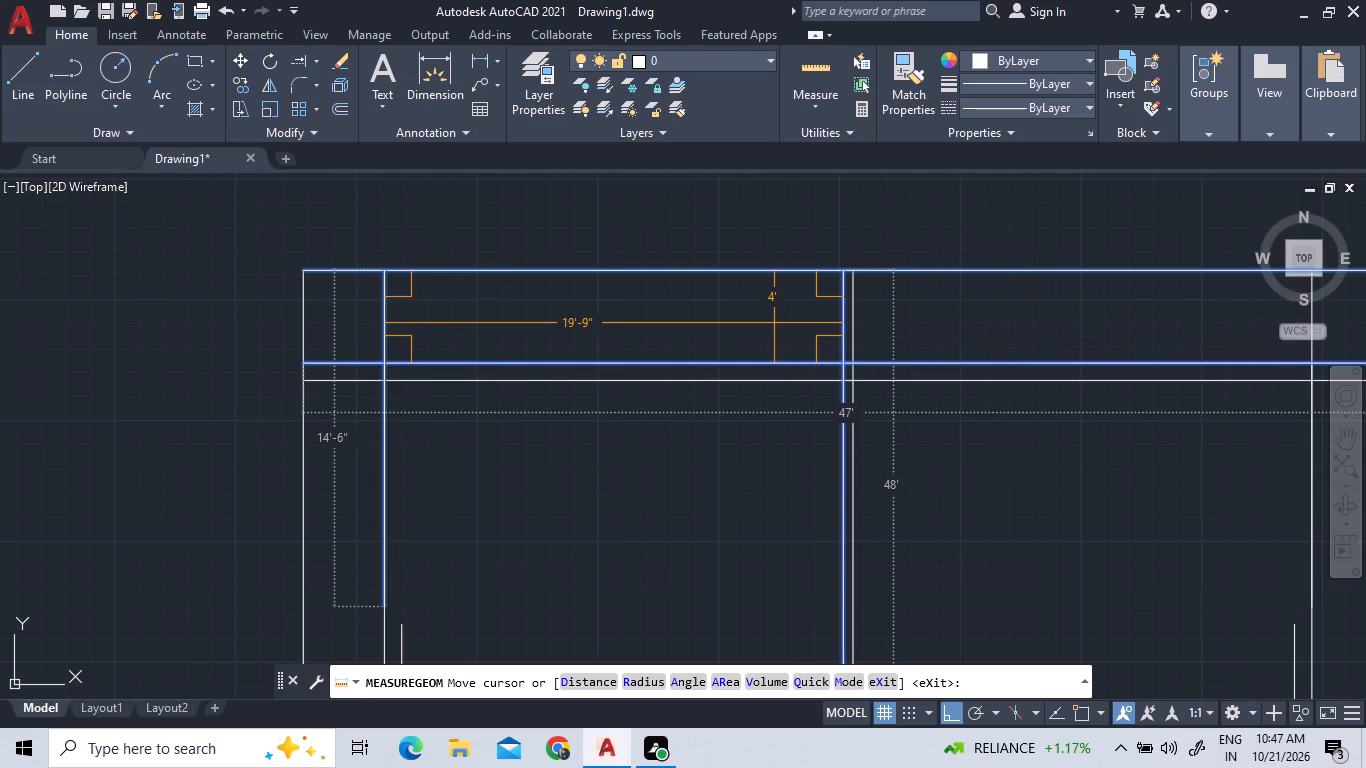
key("Escape")
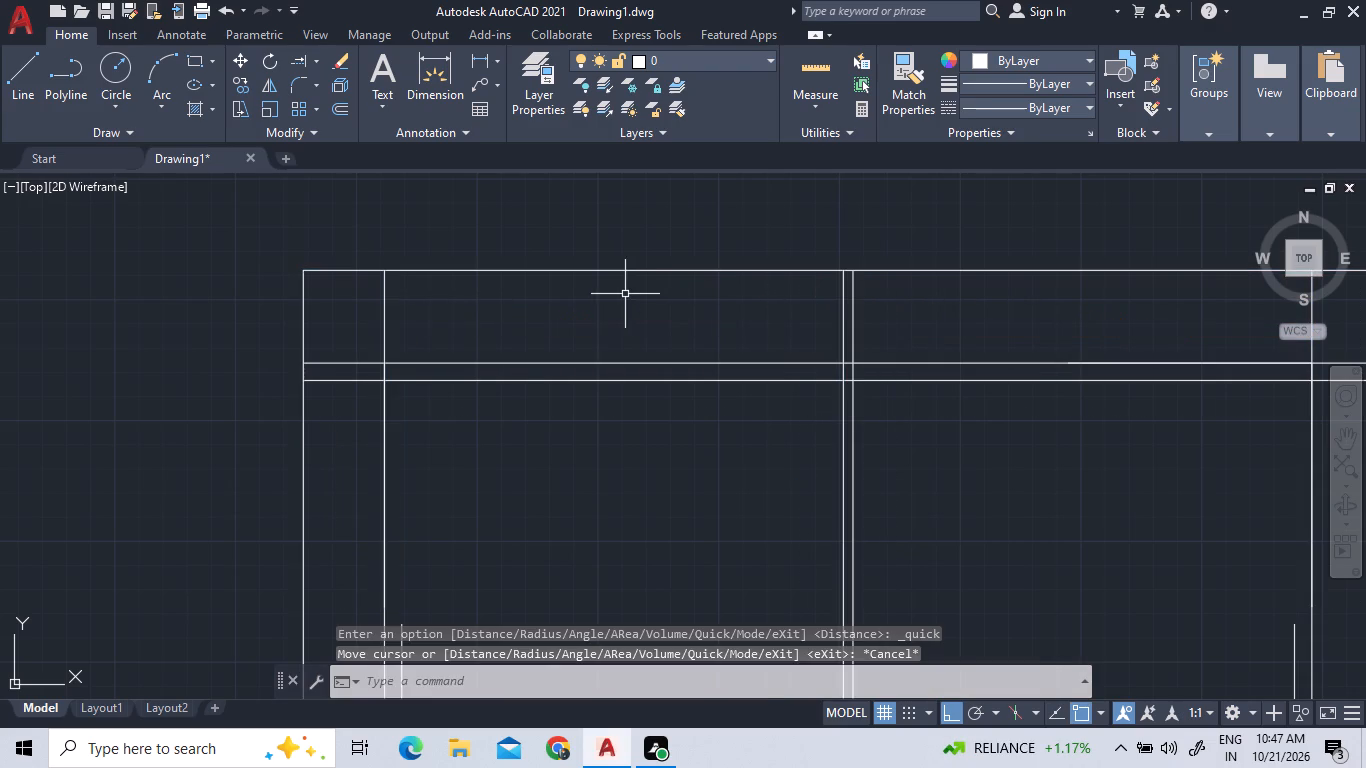
Delete the two partial-height vertical lines just inside the left and right inner wall lines.
scroll(625, 294, "down", 1)
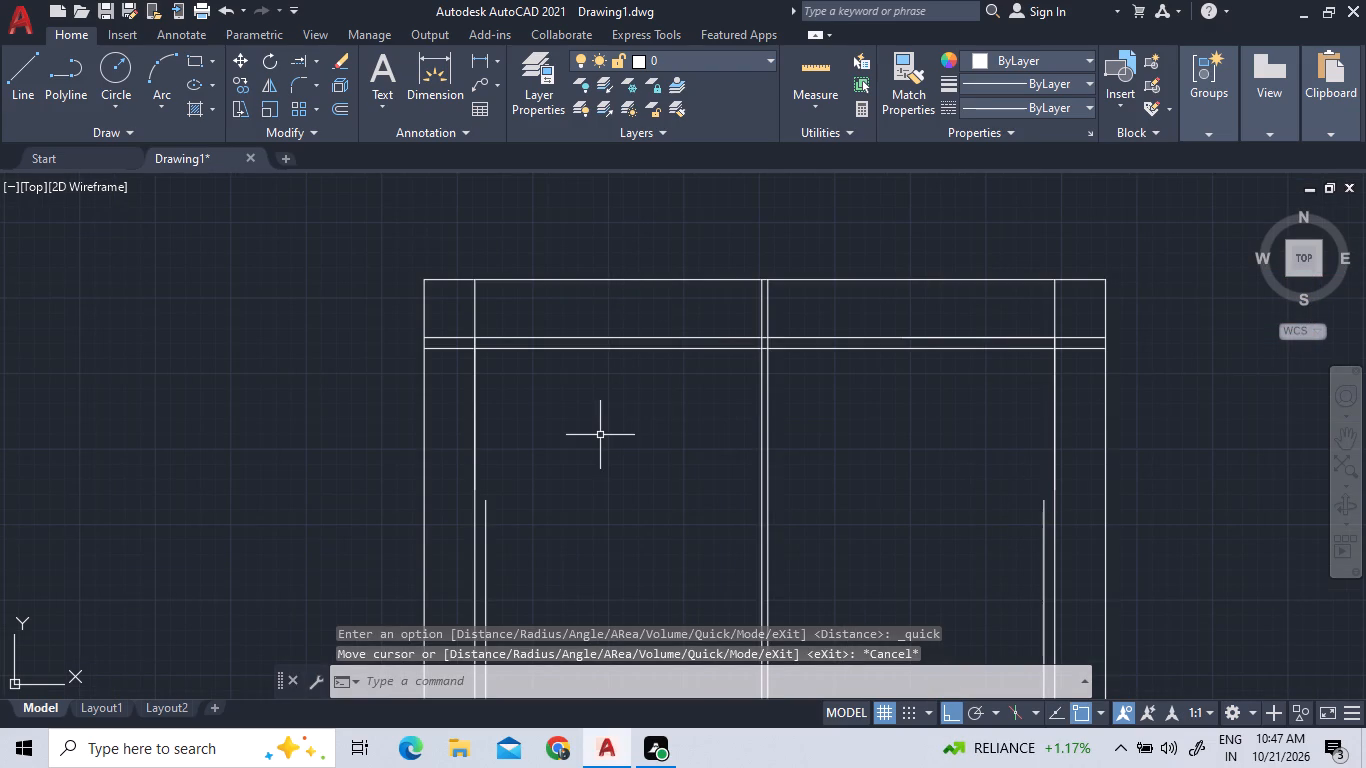
left_click(492, 498)
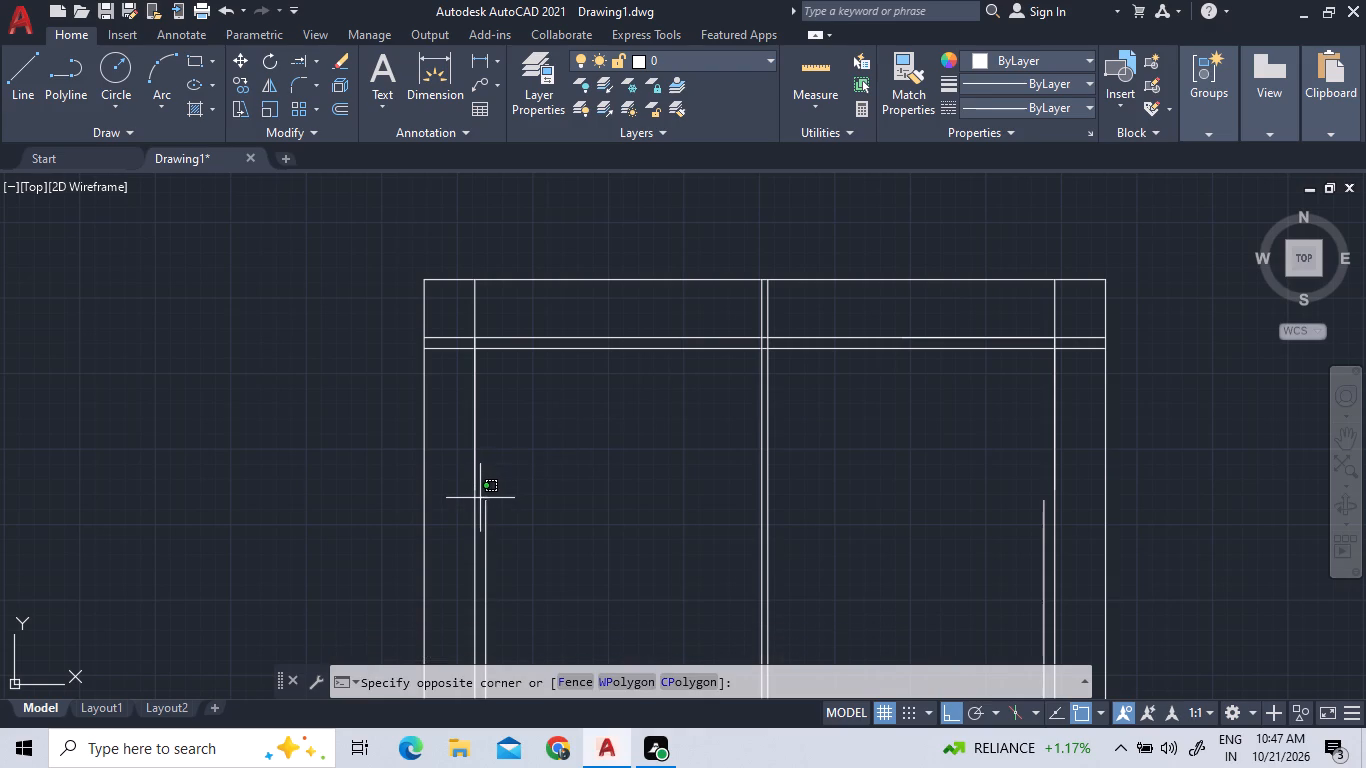
left_click(483, 526)
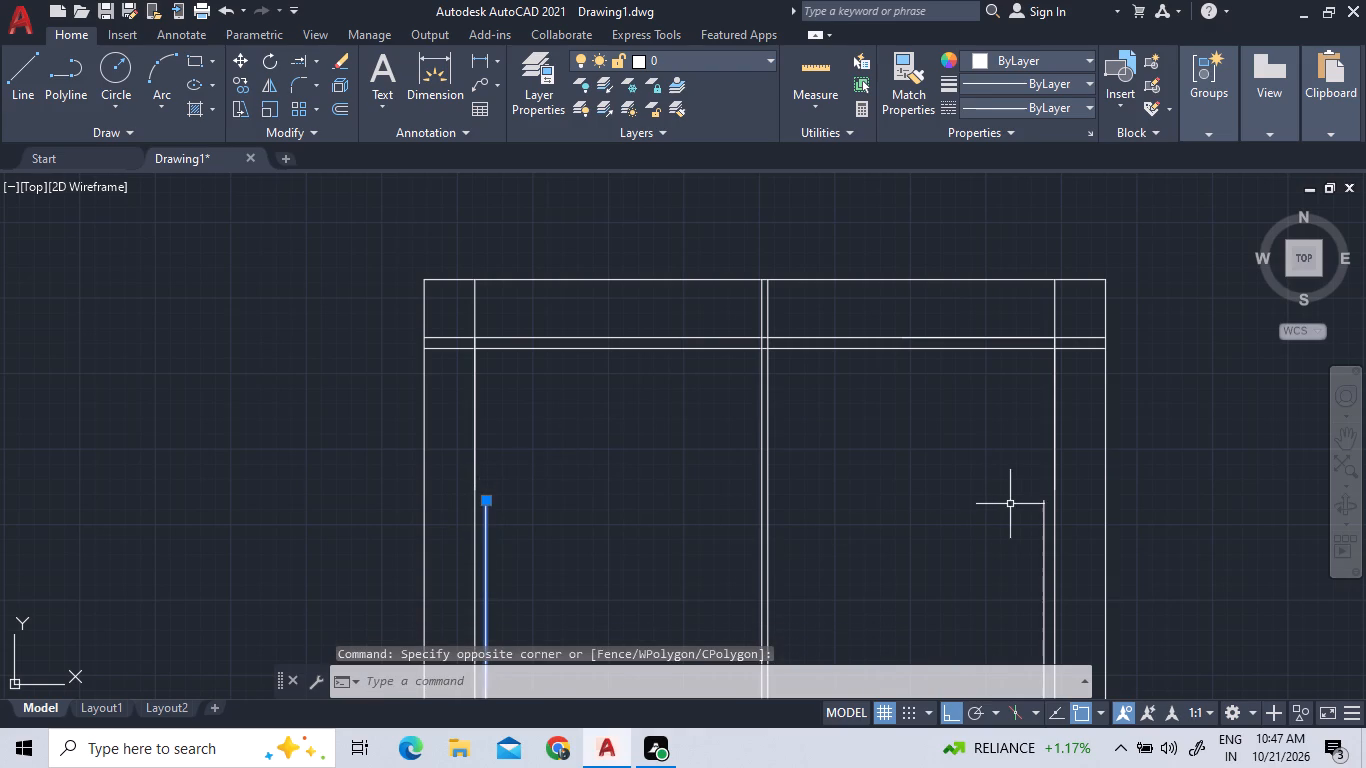
left_click(1038, 501)
left_click(1044, 558)
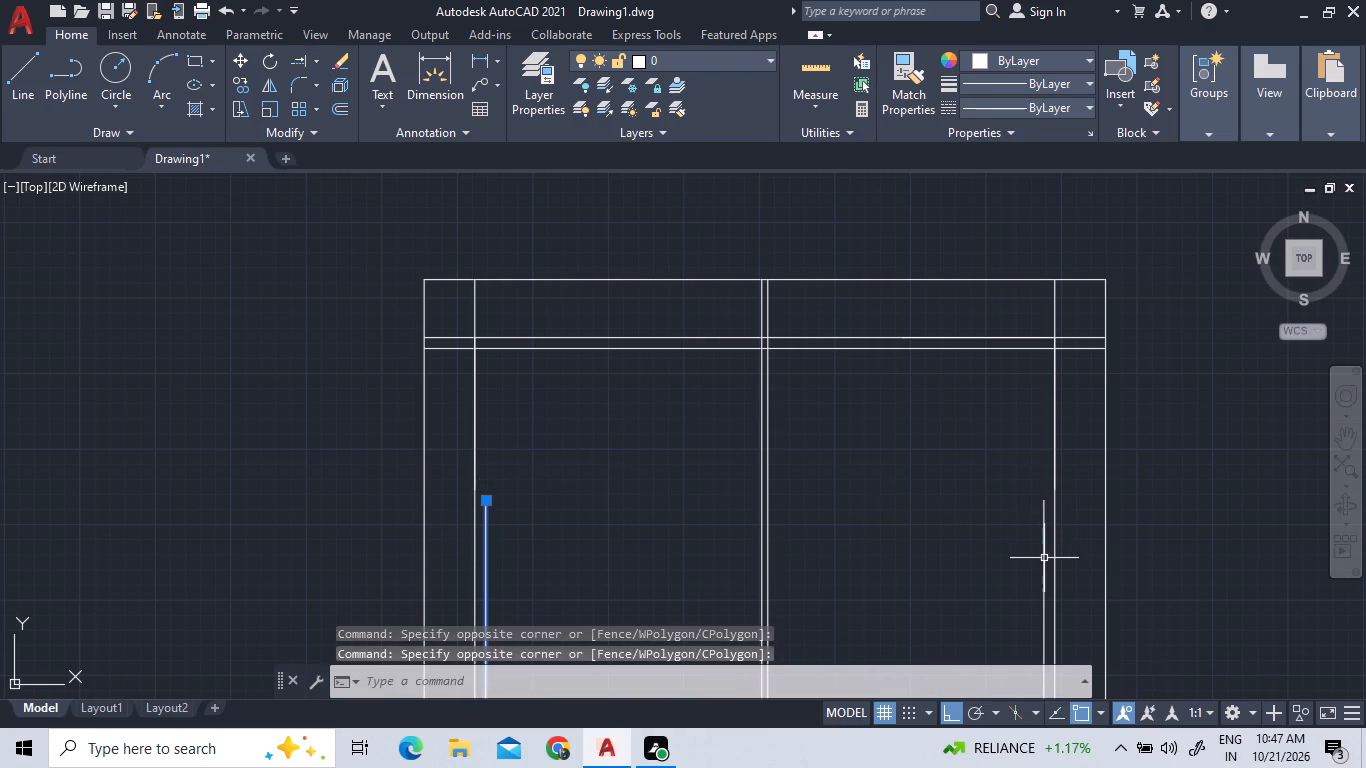
left_click(1051, 560)
left_click(1021, 533)
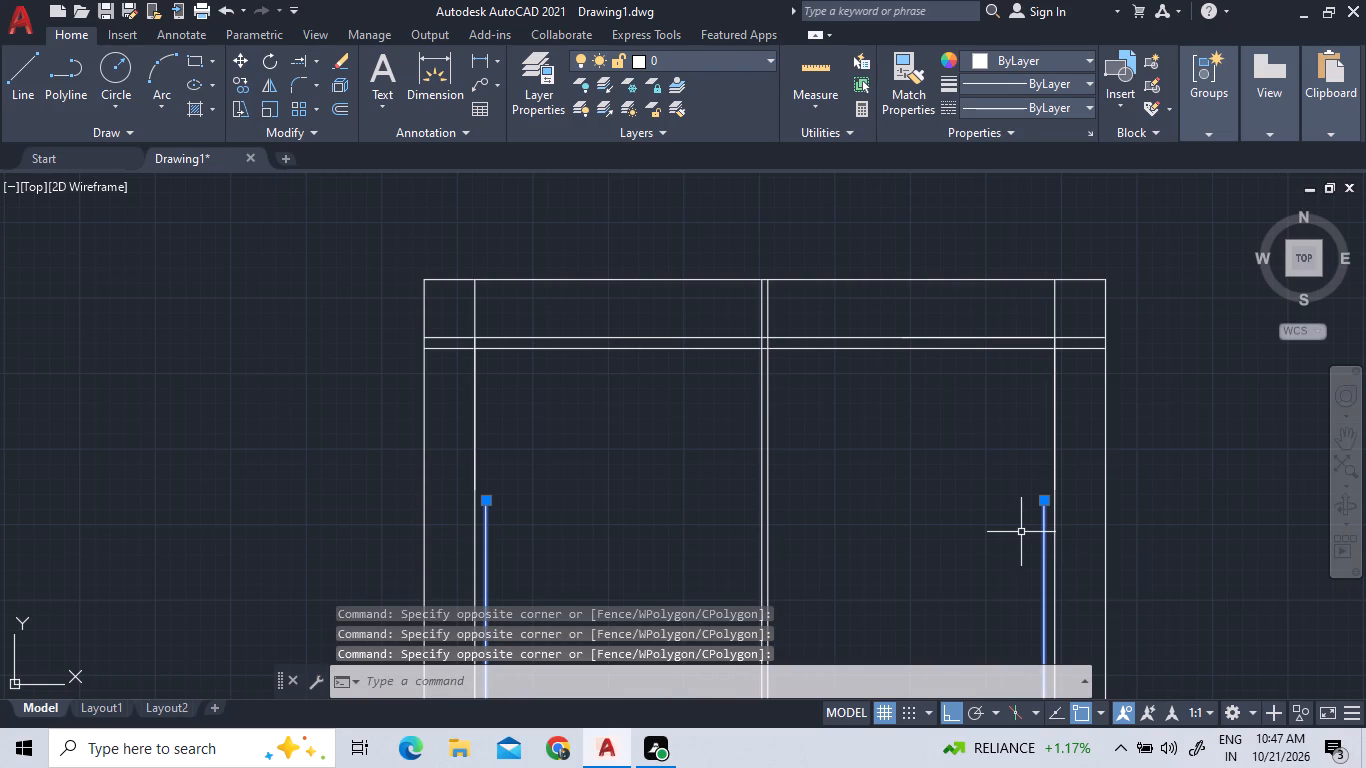
key("Delete")
Trim the central wall's two lines where they cross the bottom strip of the plan.
scroll(1024, 495, "down", 2)
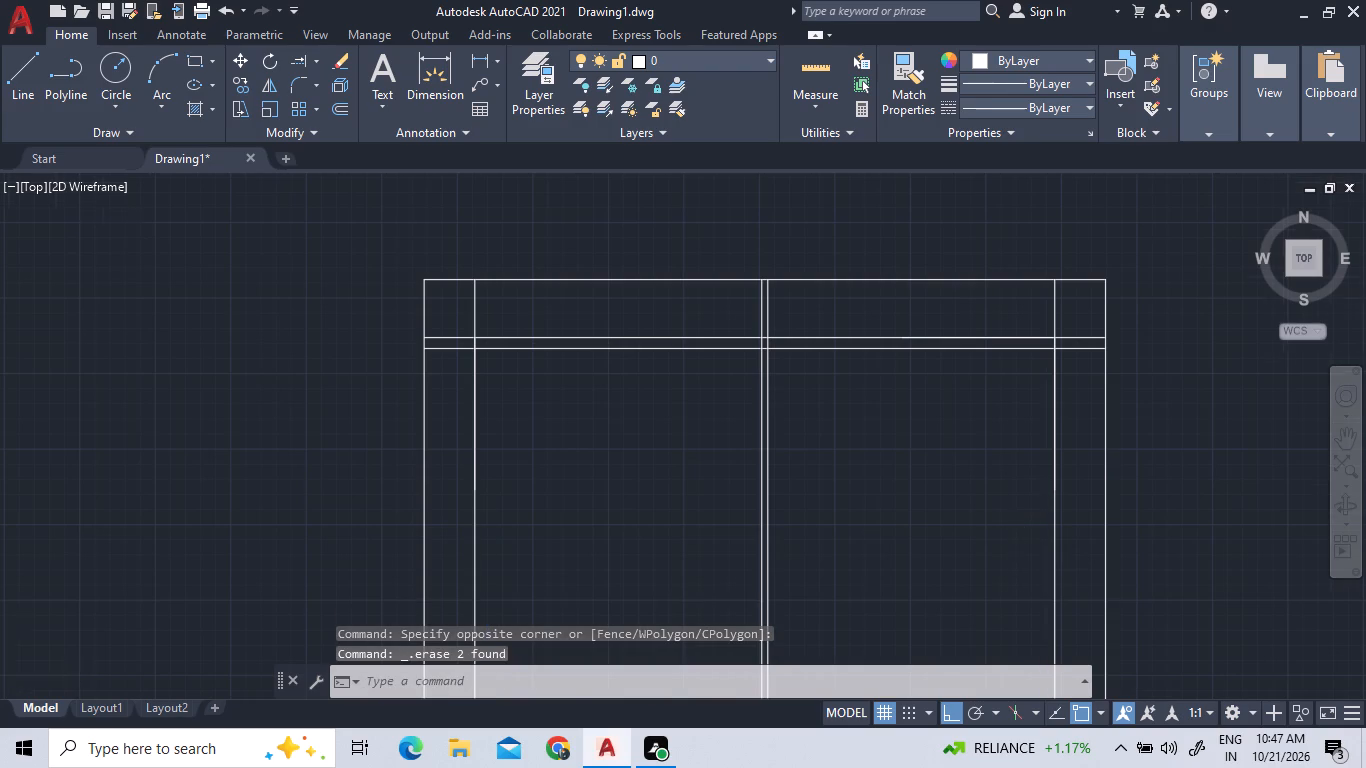
scroll(1024, 495, "down", 2)
scroll(1038, 574, "up", 2)
middle_click_drag(908, 407, 835, 463)
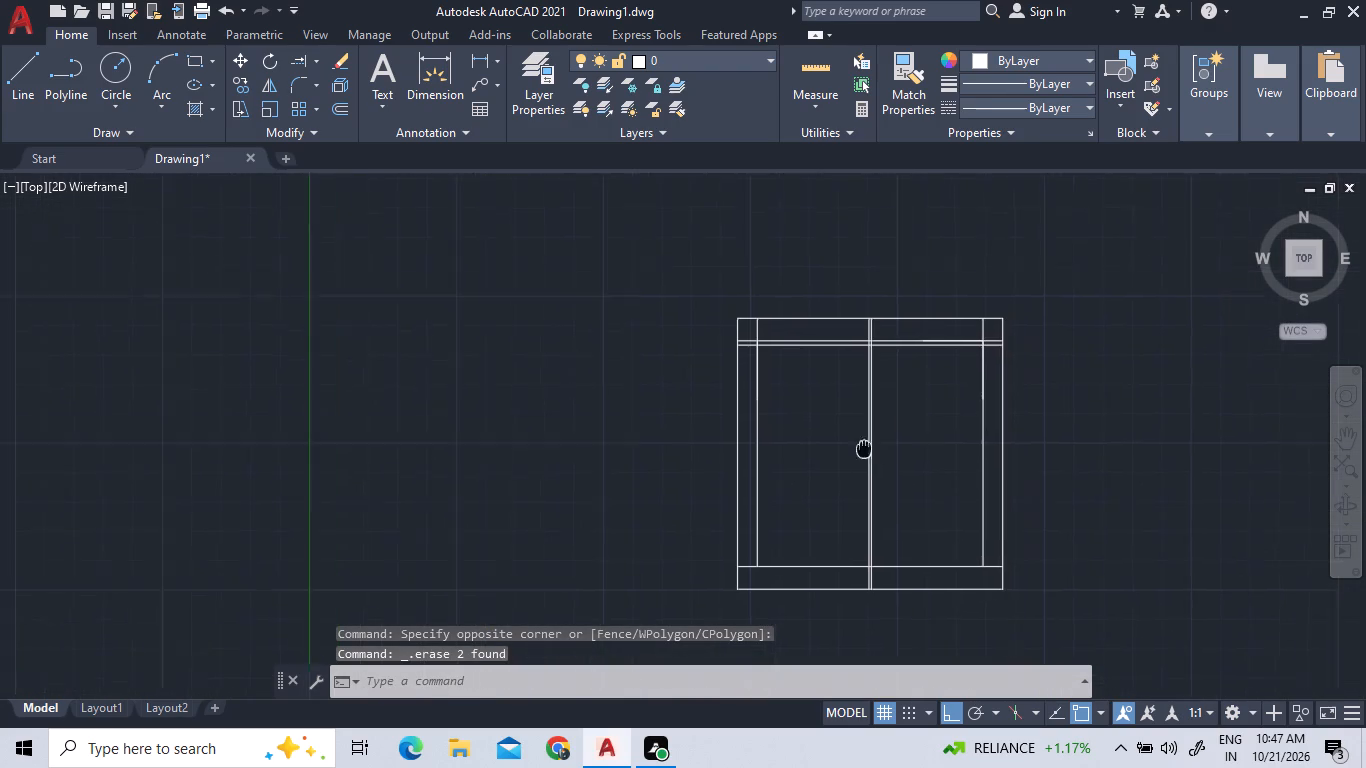
middle_click_drag(835, 463, 581, 433)
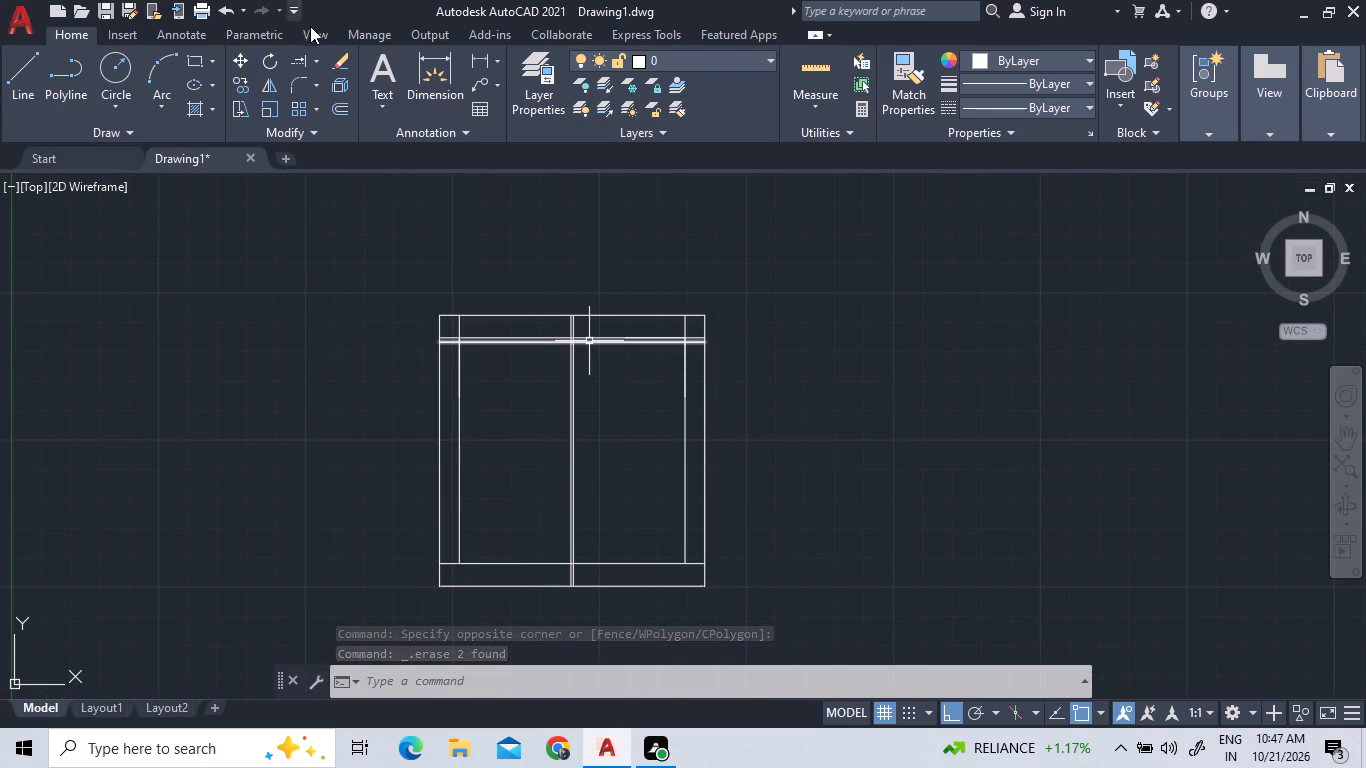
left_click(315, 60)
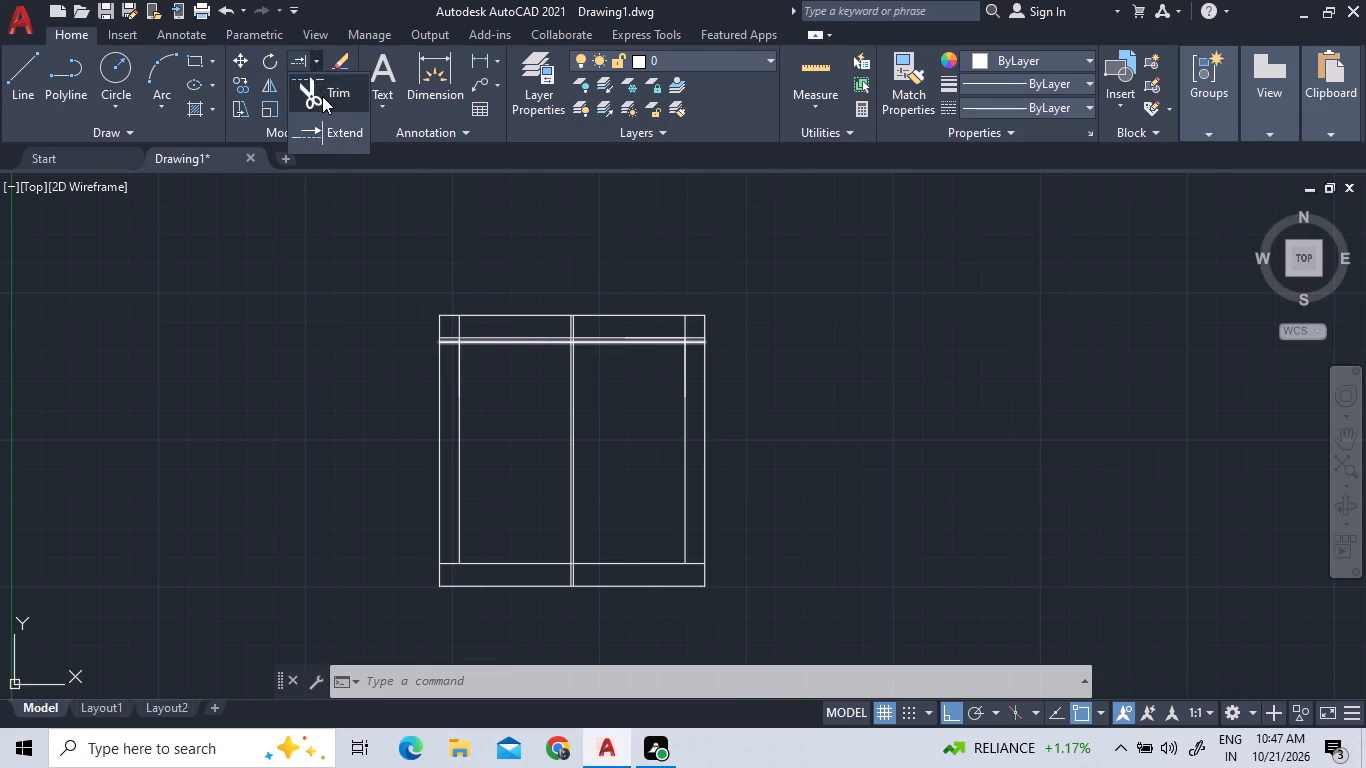
left_click(322, 96)
left_click(580, 583)
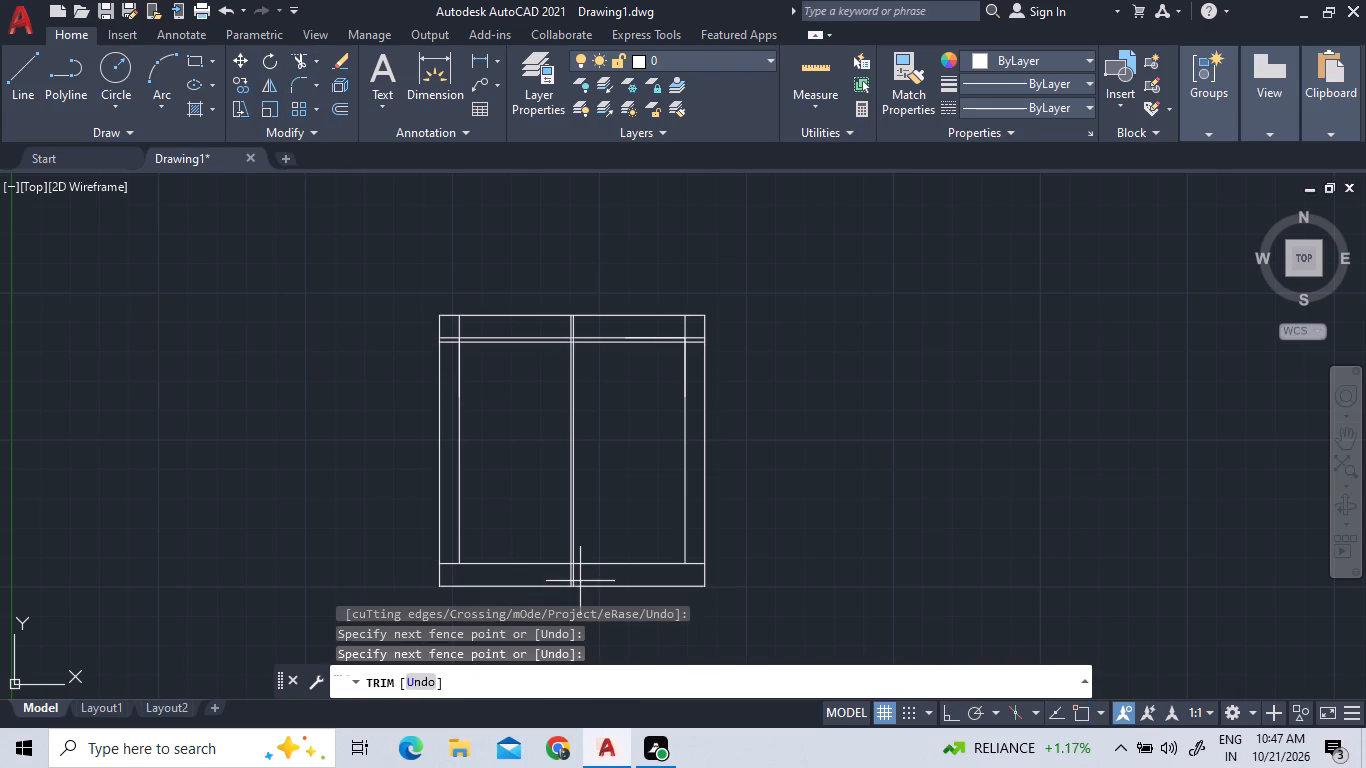
left_click(557, 578)
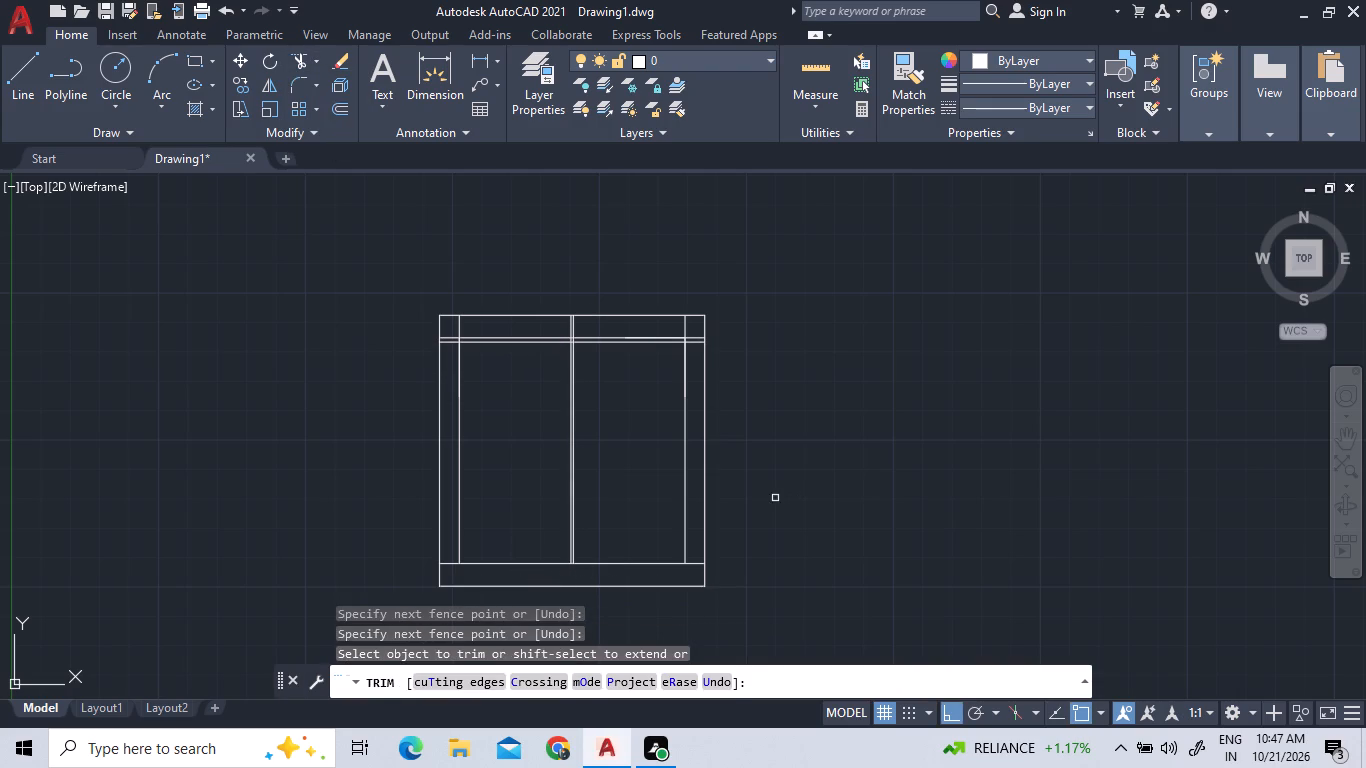
right_click(777, 492)
left_click(777, 492)
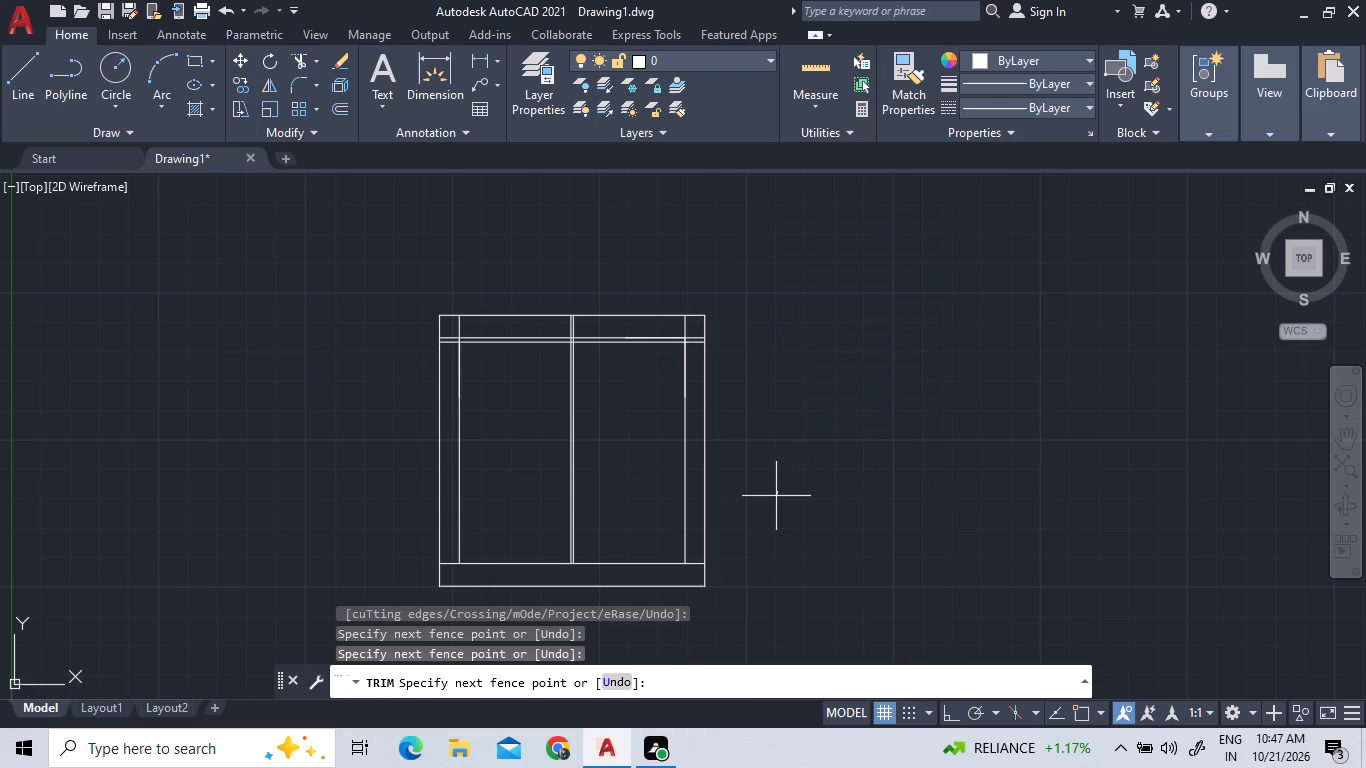
right_click(787, 493)
left_click(823, 516)
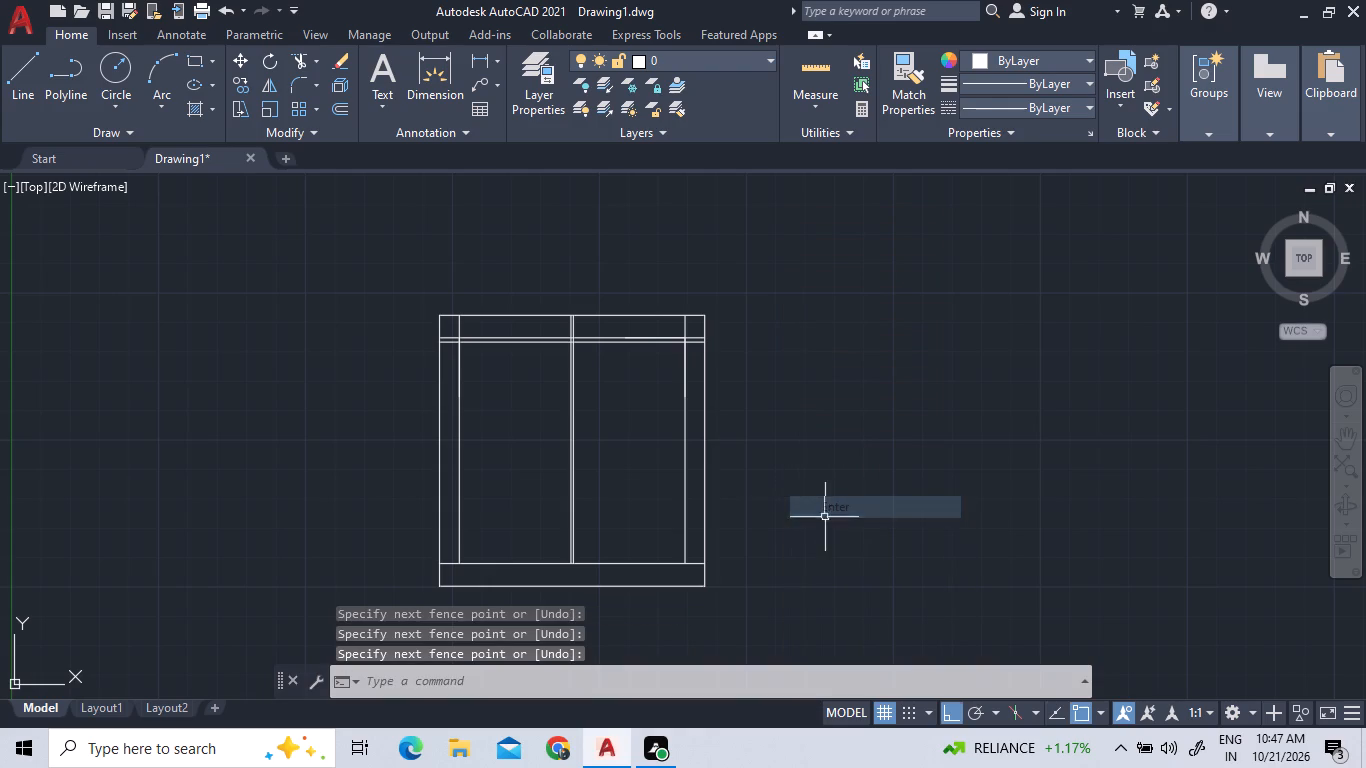
Offset the right and left inner vertical lines 9" inward to form the side walls.
left_click(338, 109)
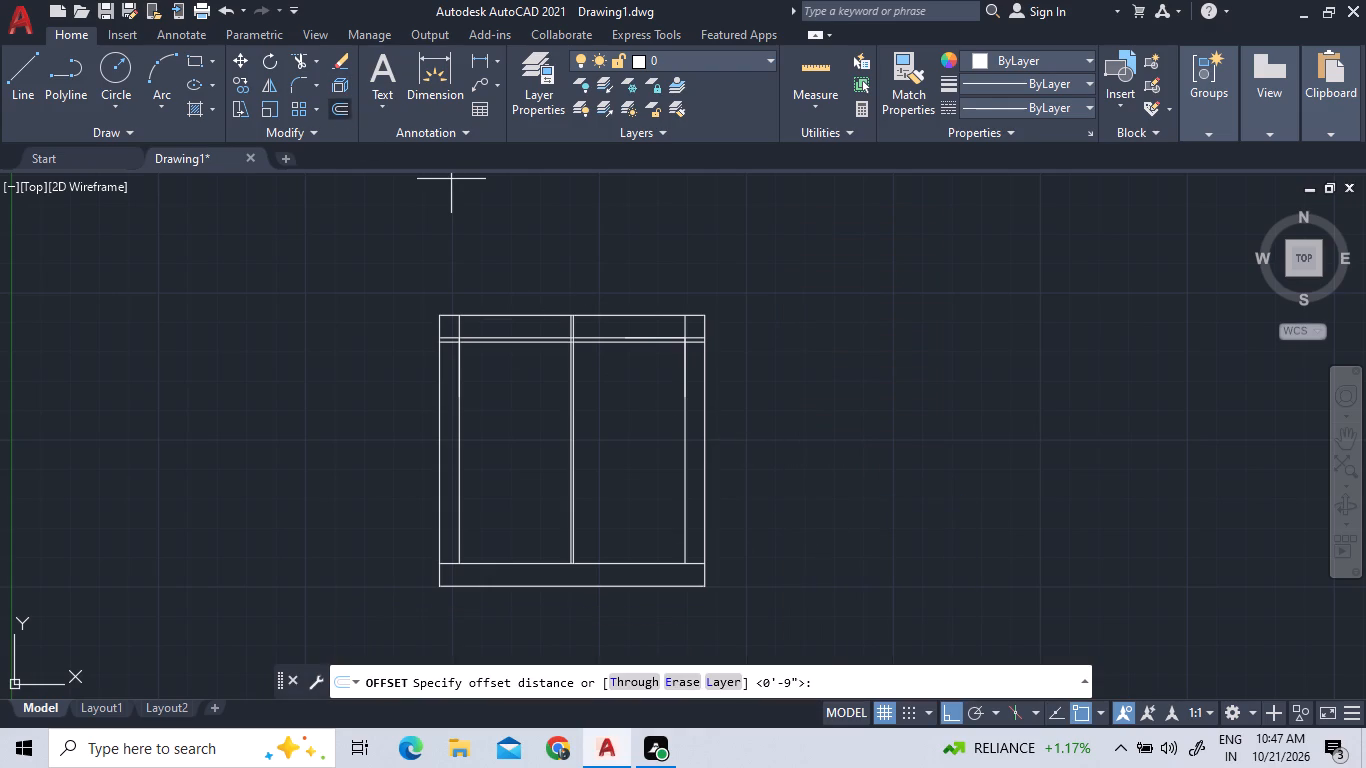
right_click(861, 440)
left_click(885, 461)
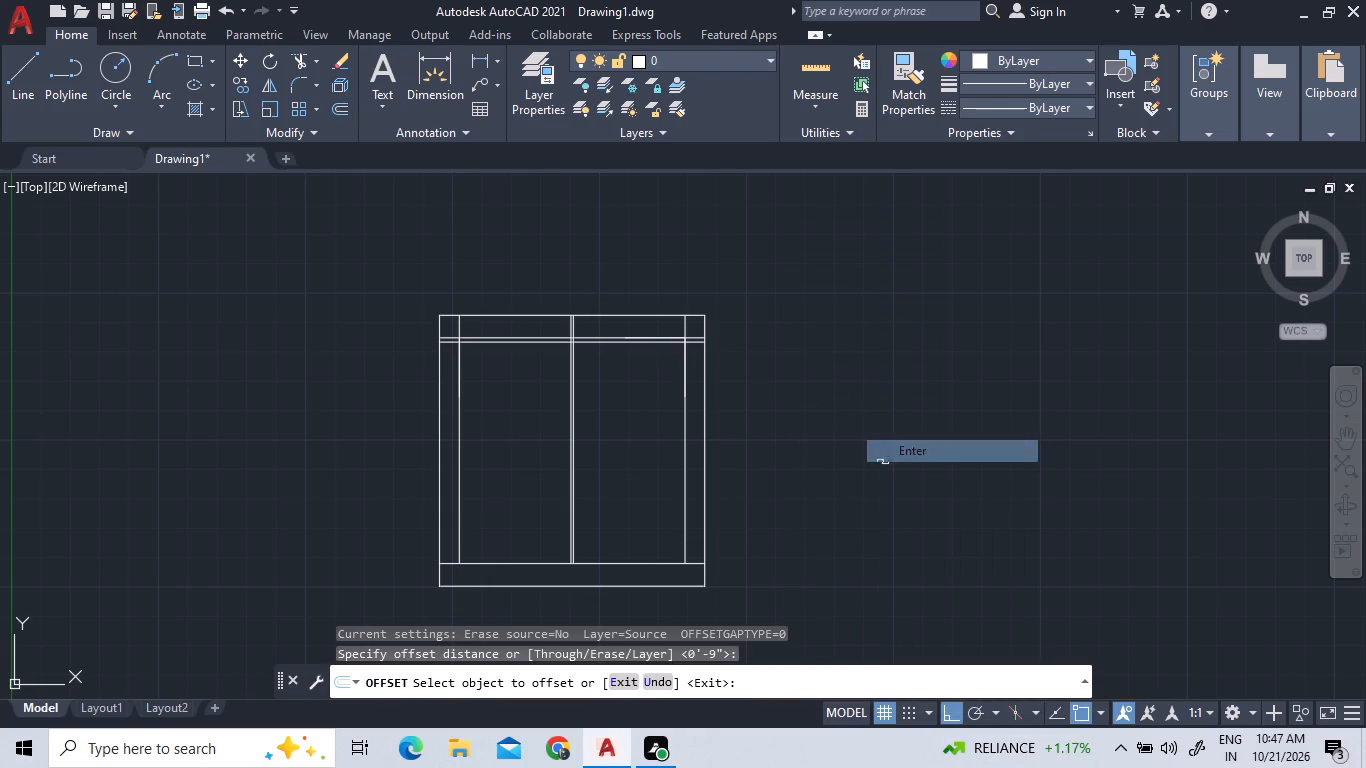
left_click(685, 512)
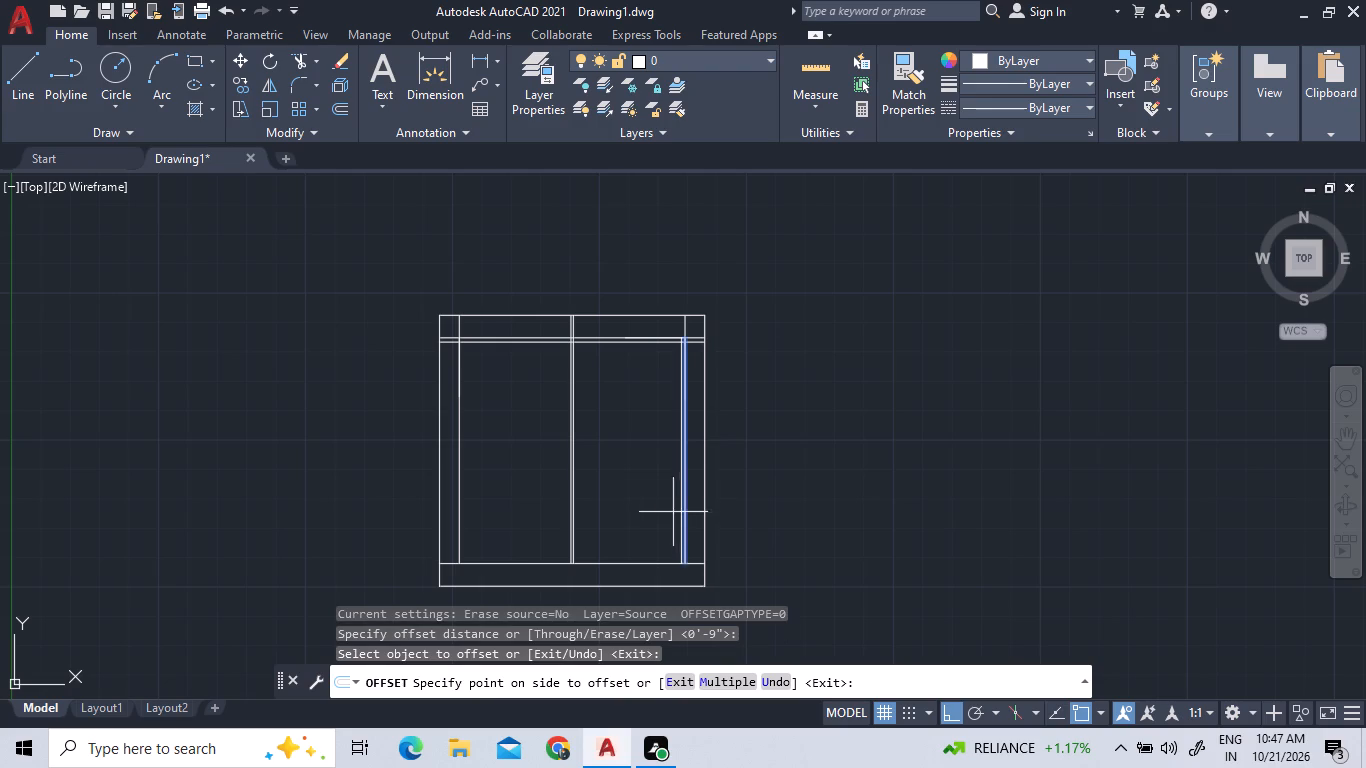
left_click(663, 513)
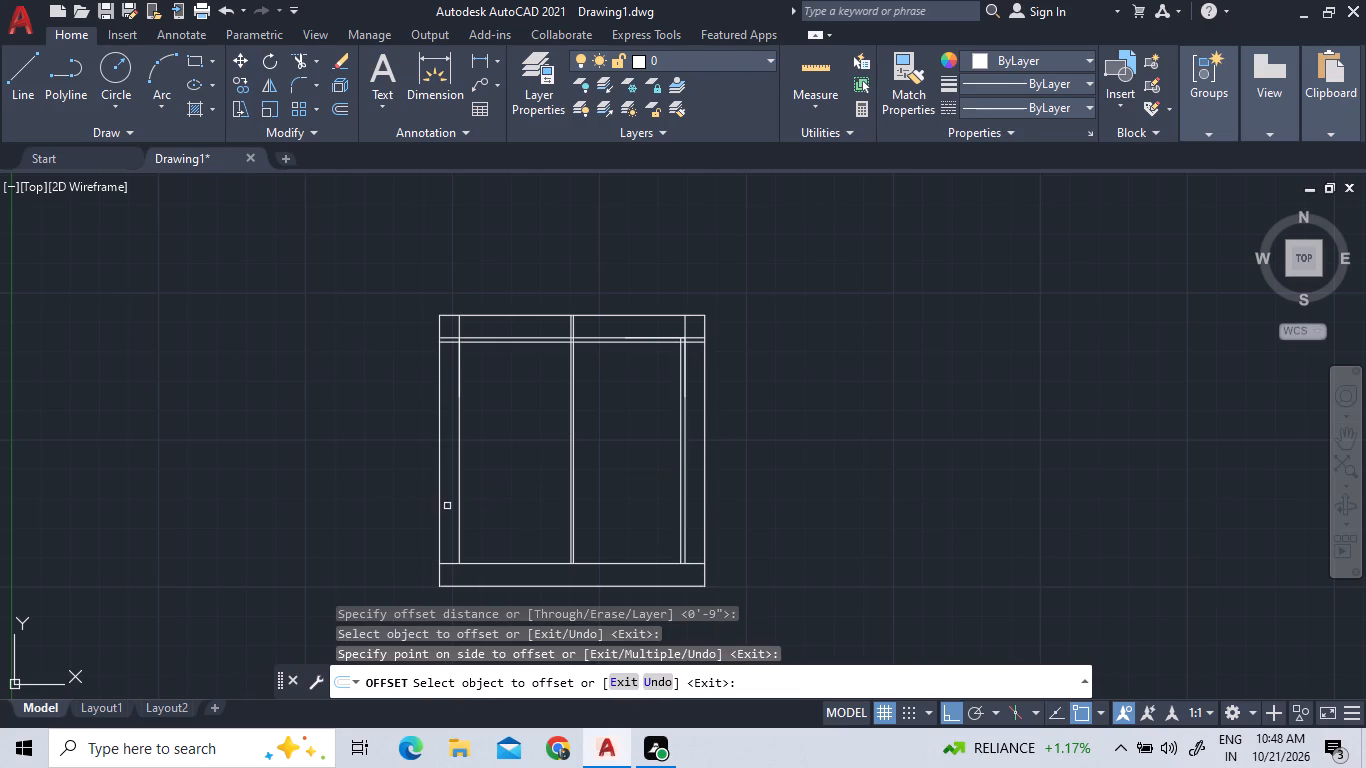
left_click(458, 508)
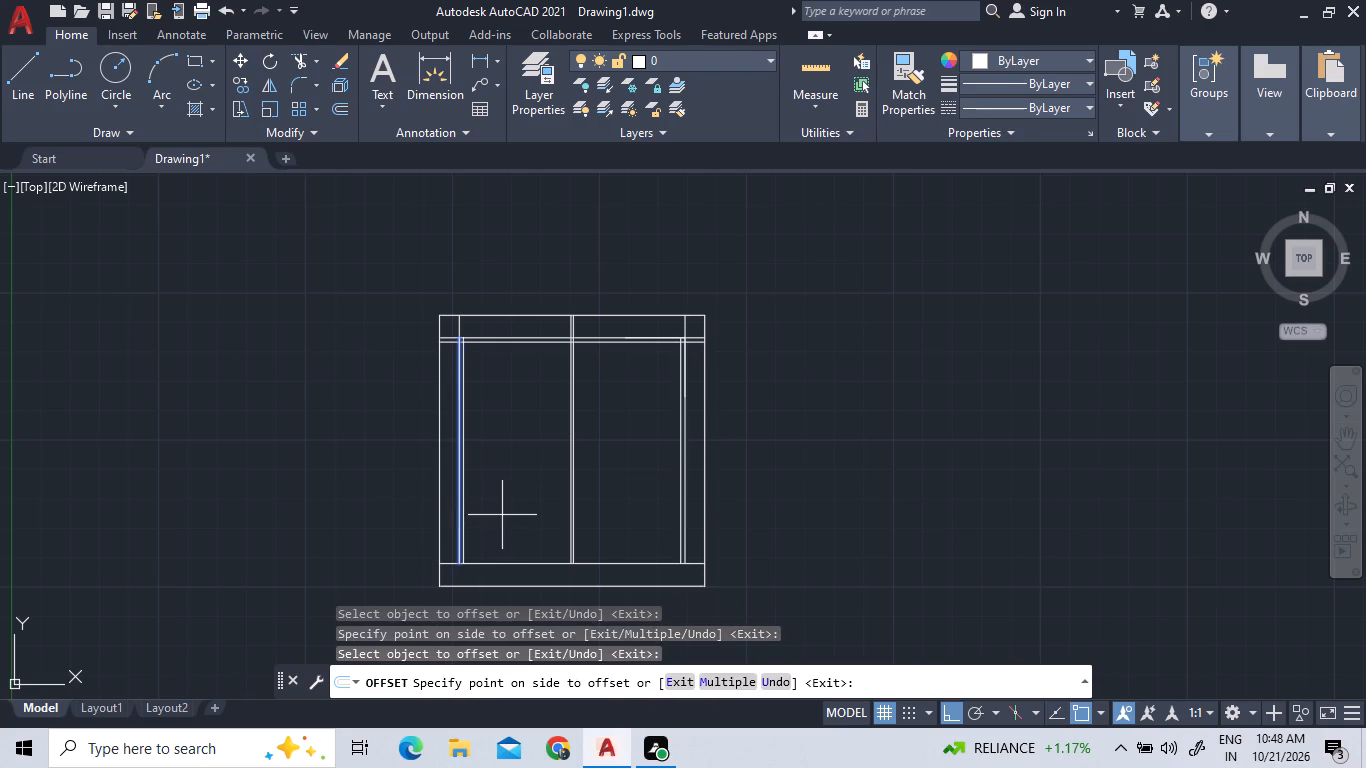
left_click(502, 515)
right_click(783, 450)
left_click(810, 461)
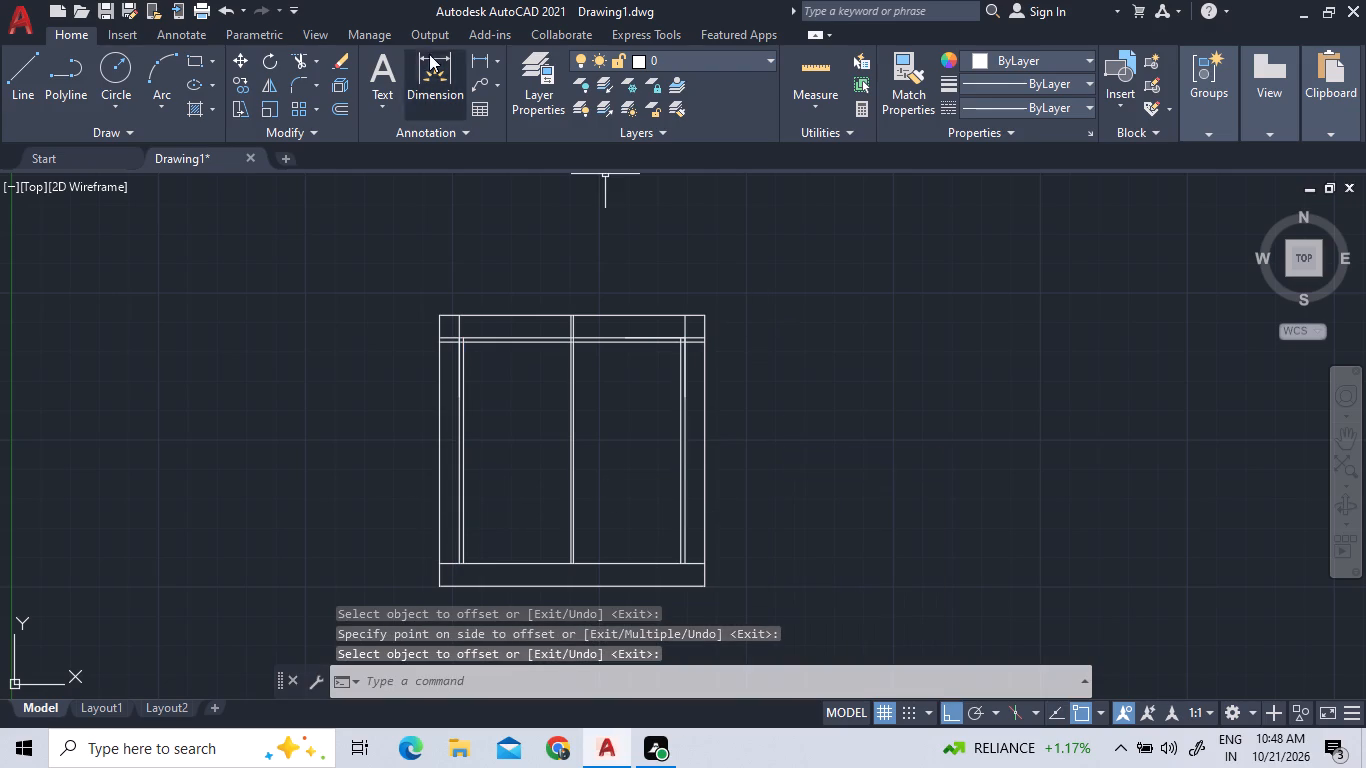
Offset the lower face of the top strip's lower wall downward by 10'6".
left_click(336, 106)
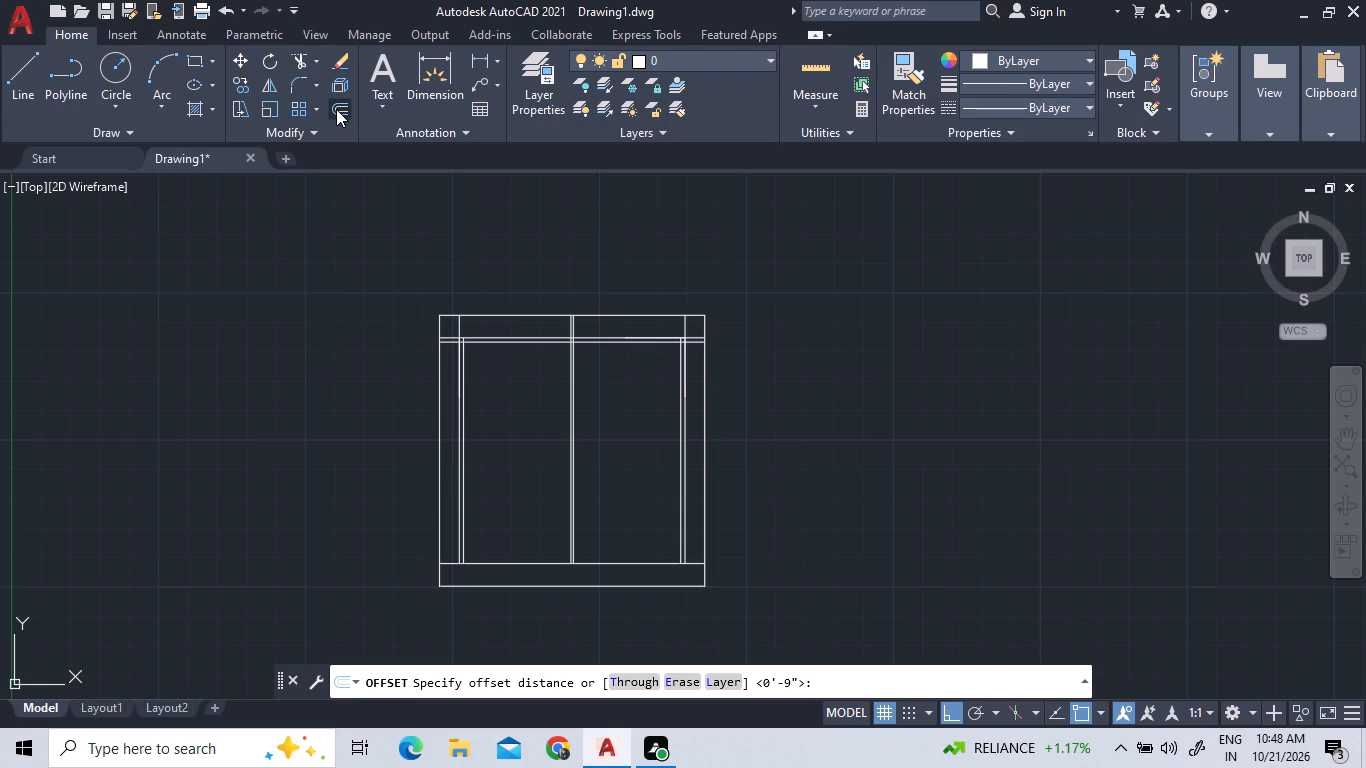
type("10'")
type("6\"")
key("Return")
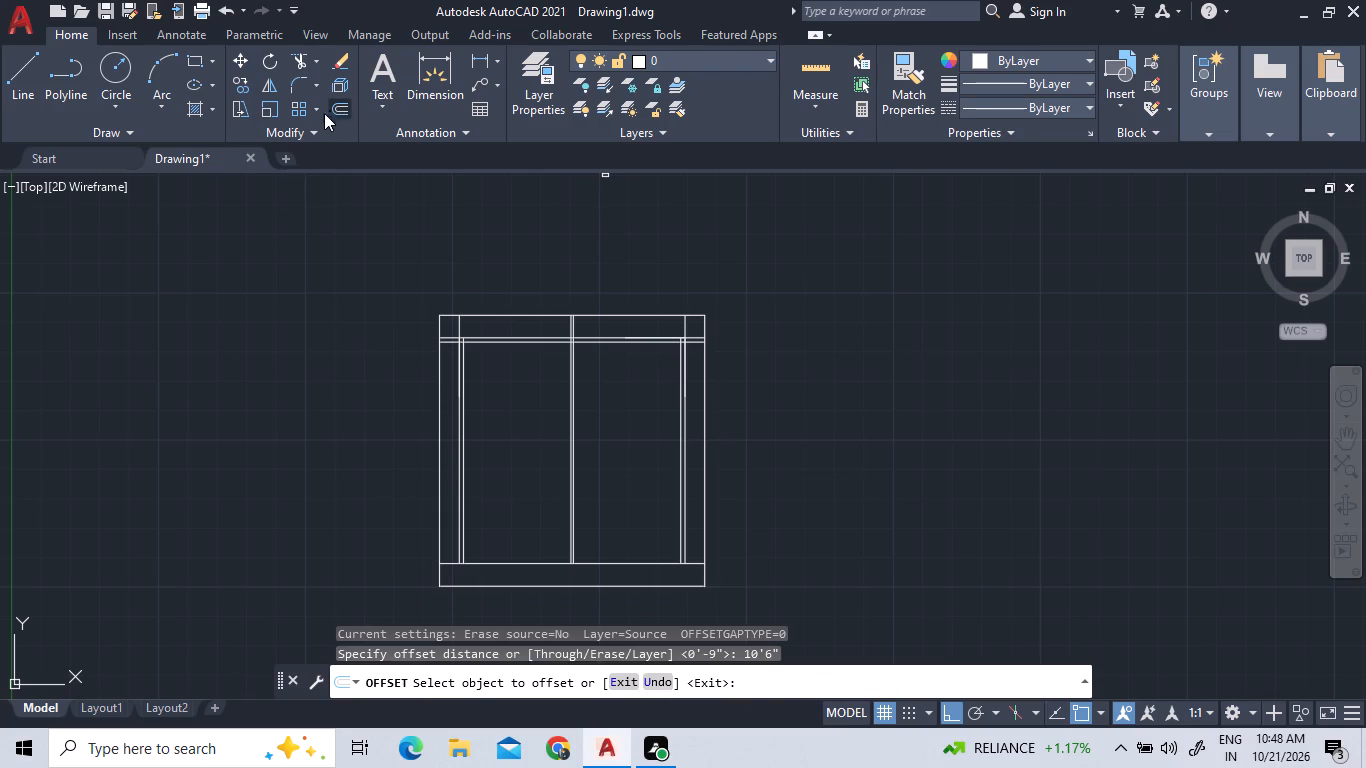
left_click(547, 343)
left_click(539, 417)
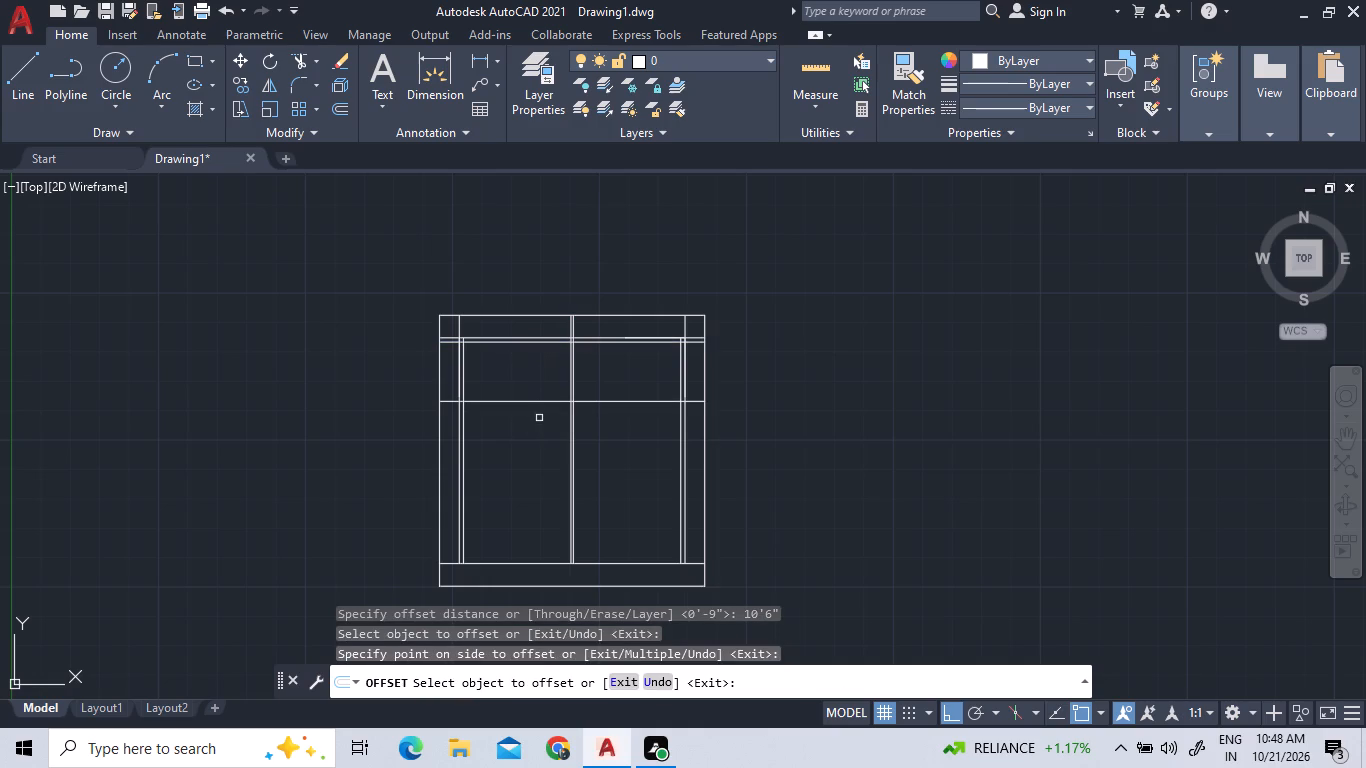
Offset the inner faces of the left and right side walls 10'6" inward.
left_click(334, 108)
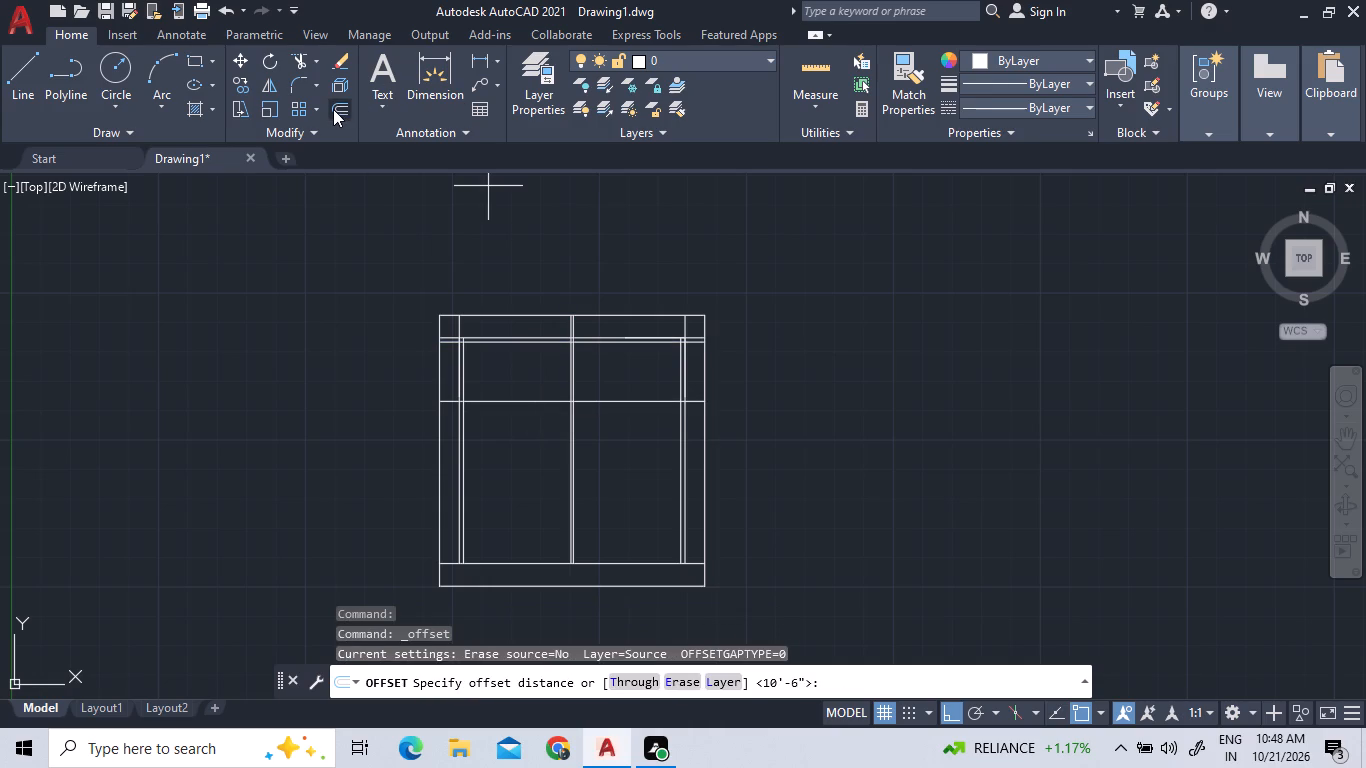
right_click(756, 283)
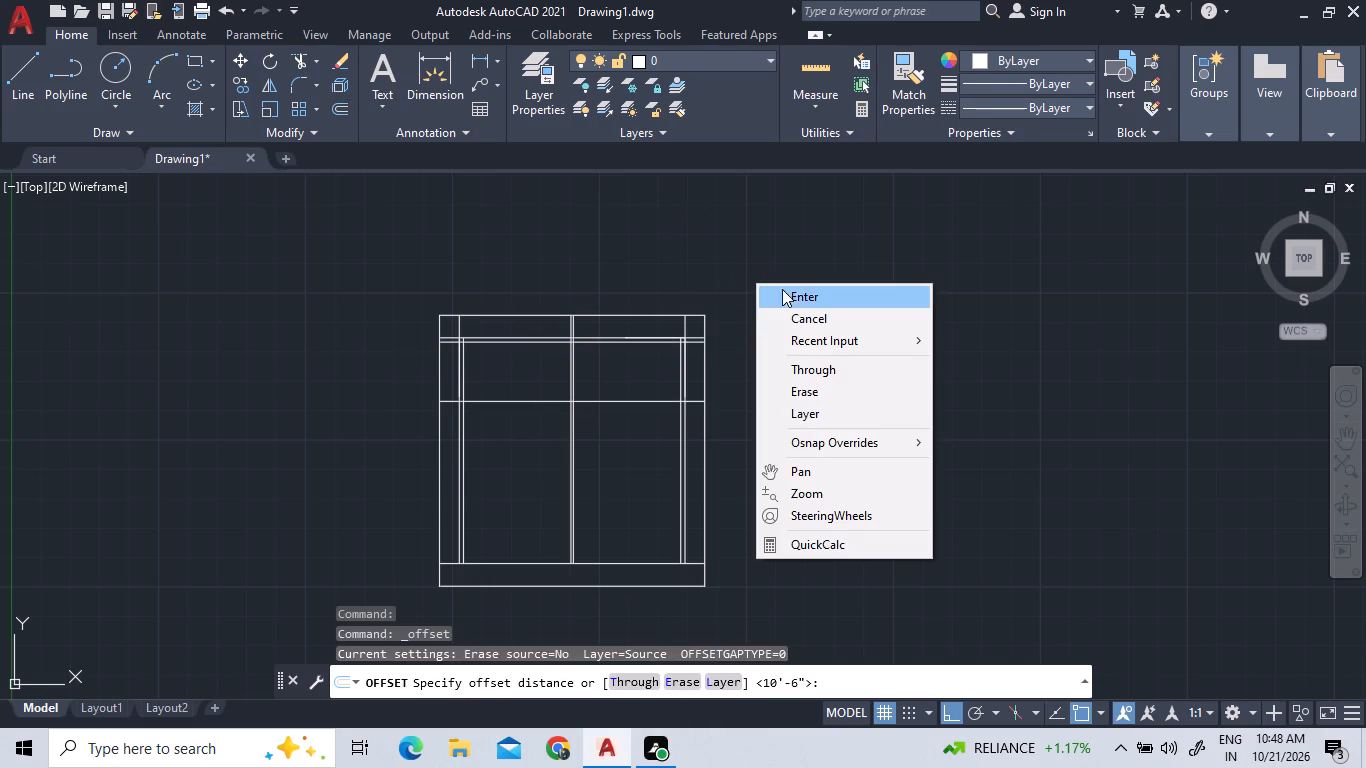
left_click(789, 297)
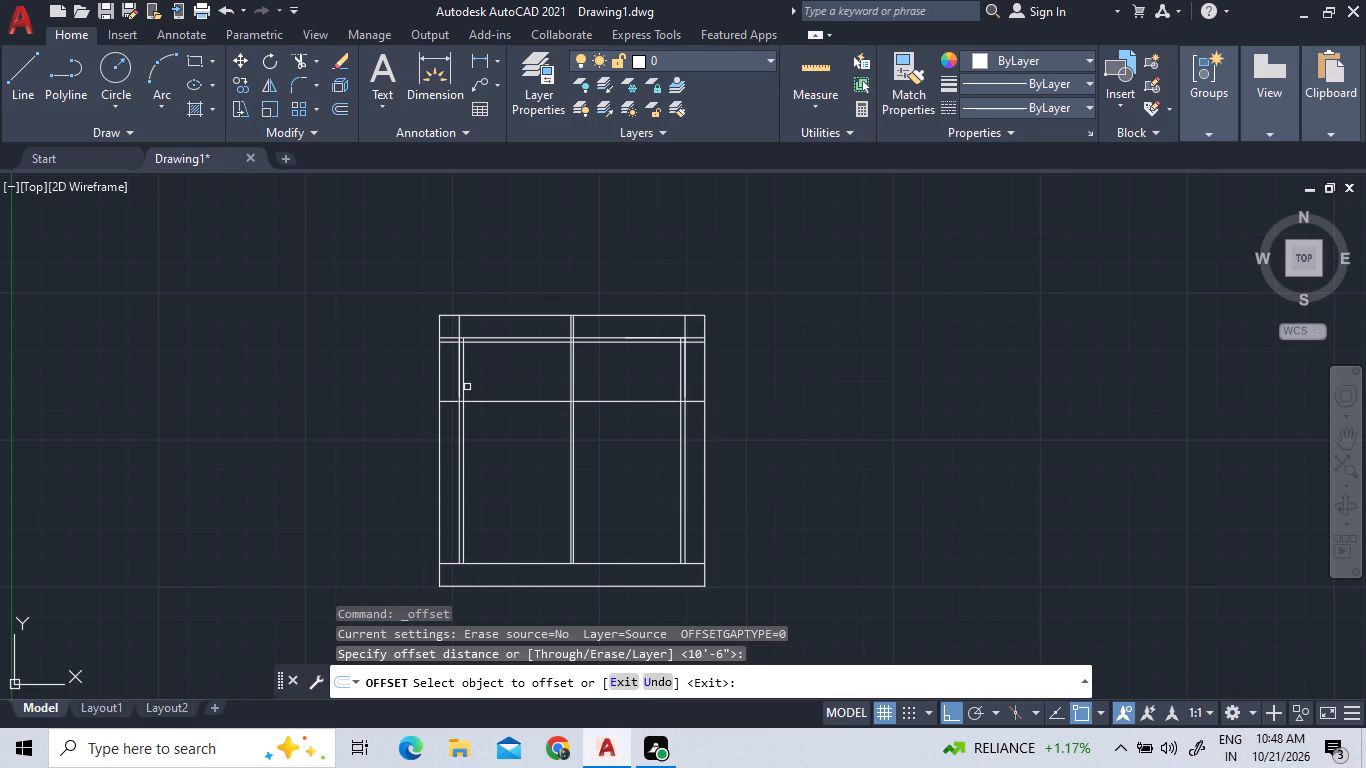
left_click(465, 387)
left_click(485, 388)
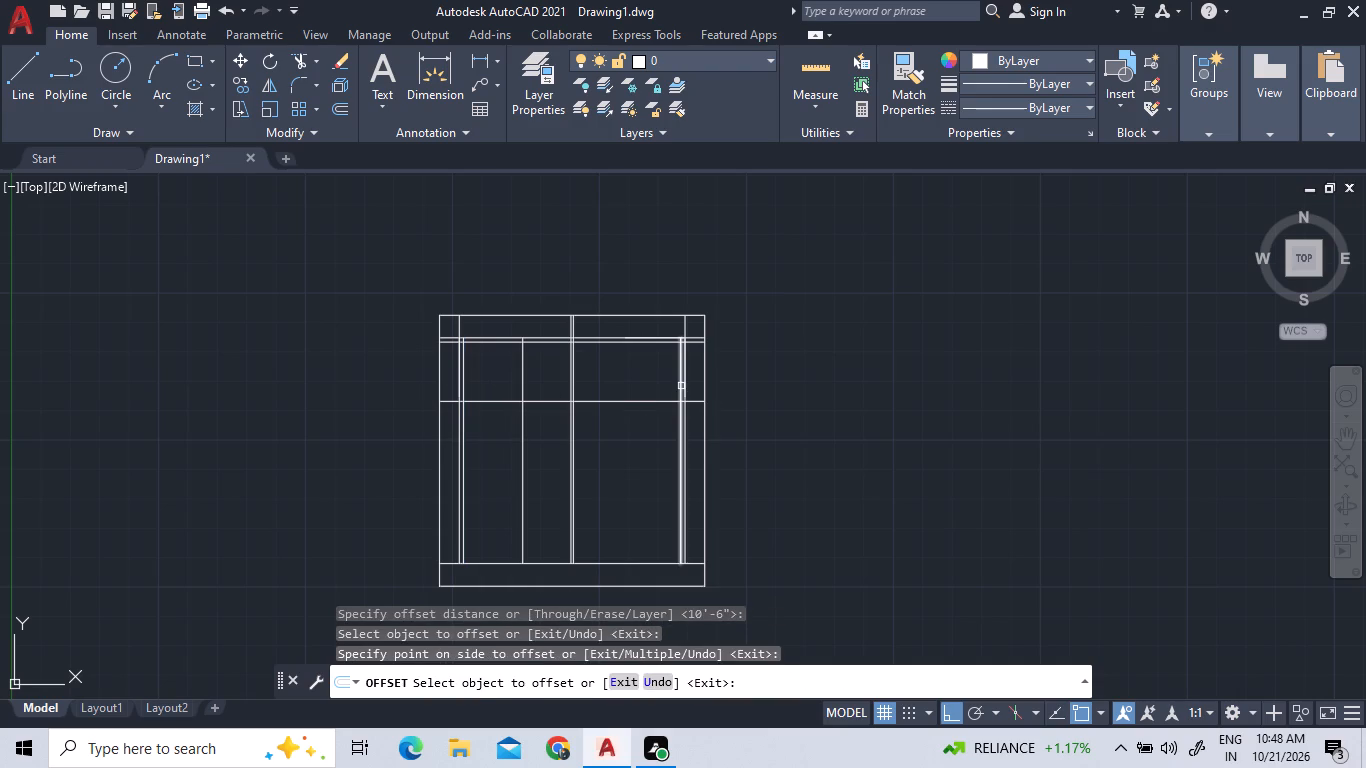
left_click(681, 386)
left_click(638, 390)
Offset the two new vertical lines 5" toward the central wall and the room-depth horizontal line 5" downward to form partition walls.
double_click(335, 106)
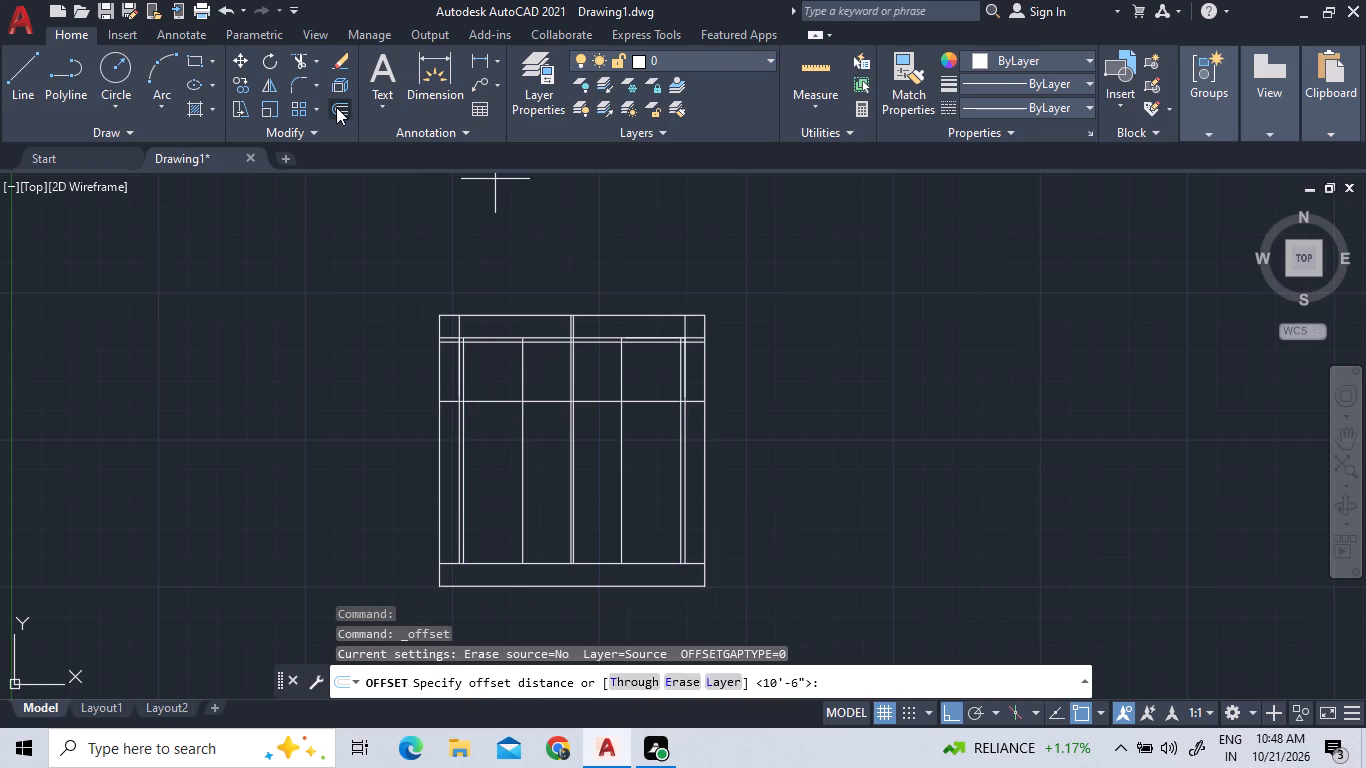
type("5\"")
key("Return")
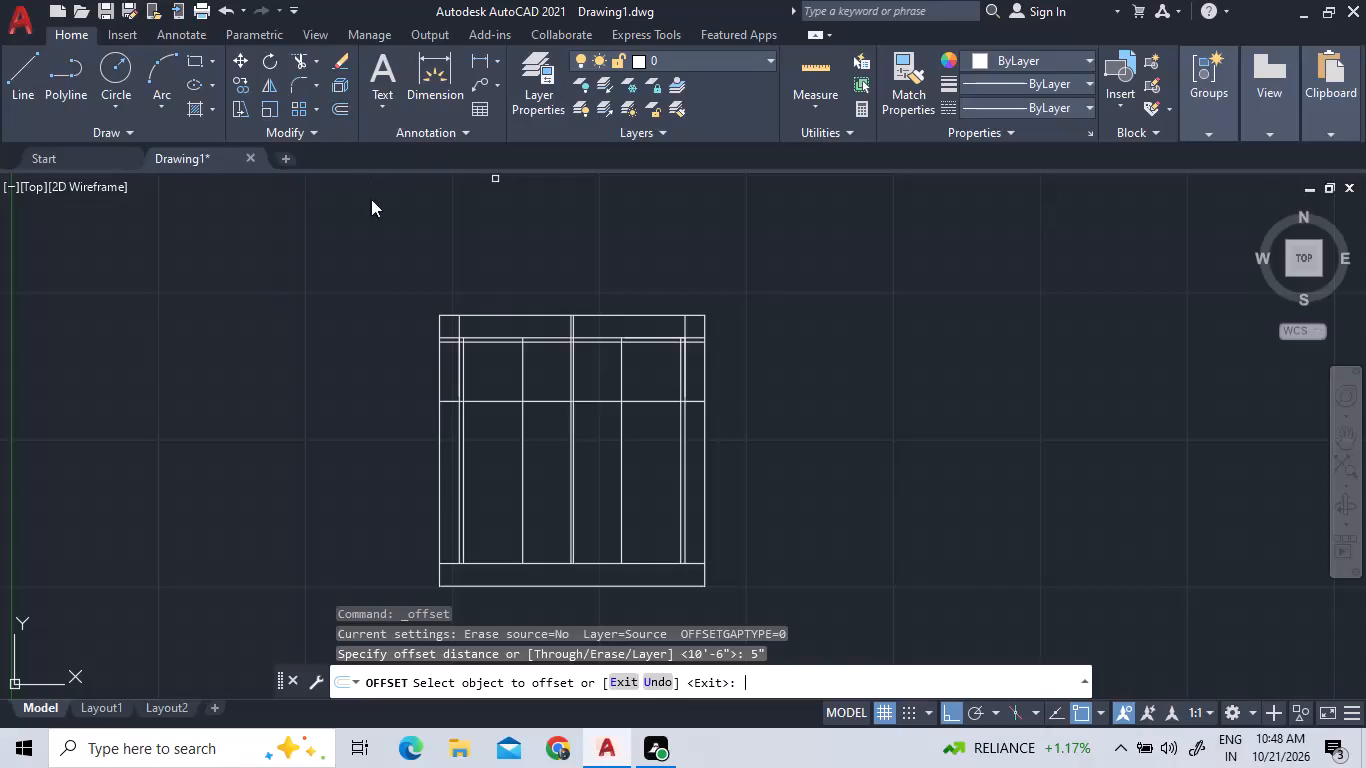
left_click(523, 386)
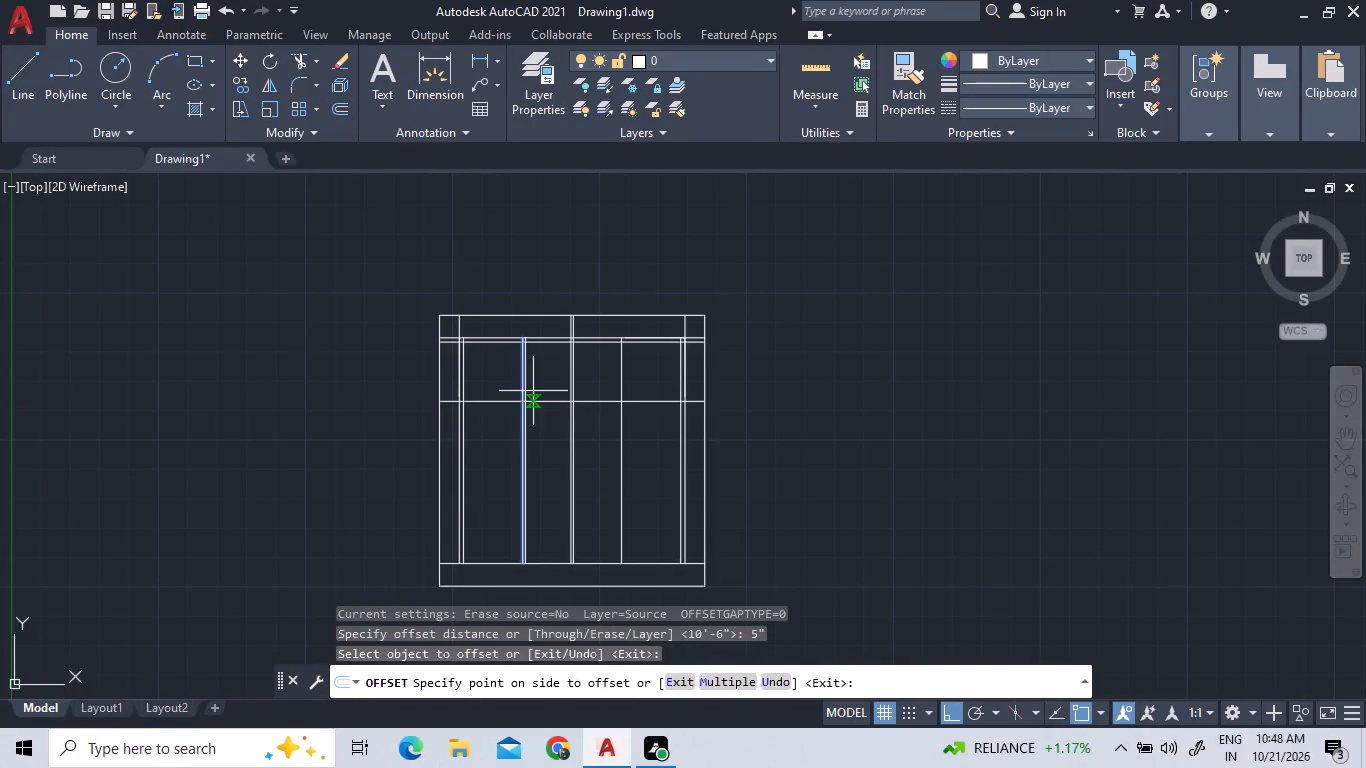
left_click(542, 397)
left_click(542, 401)
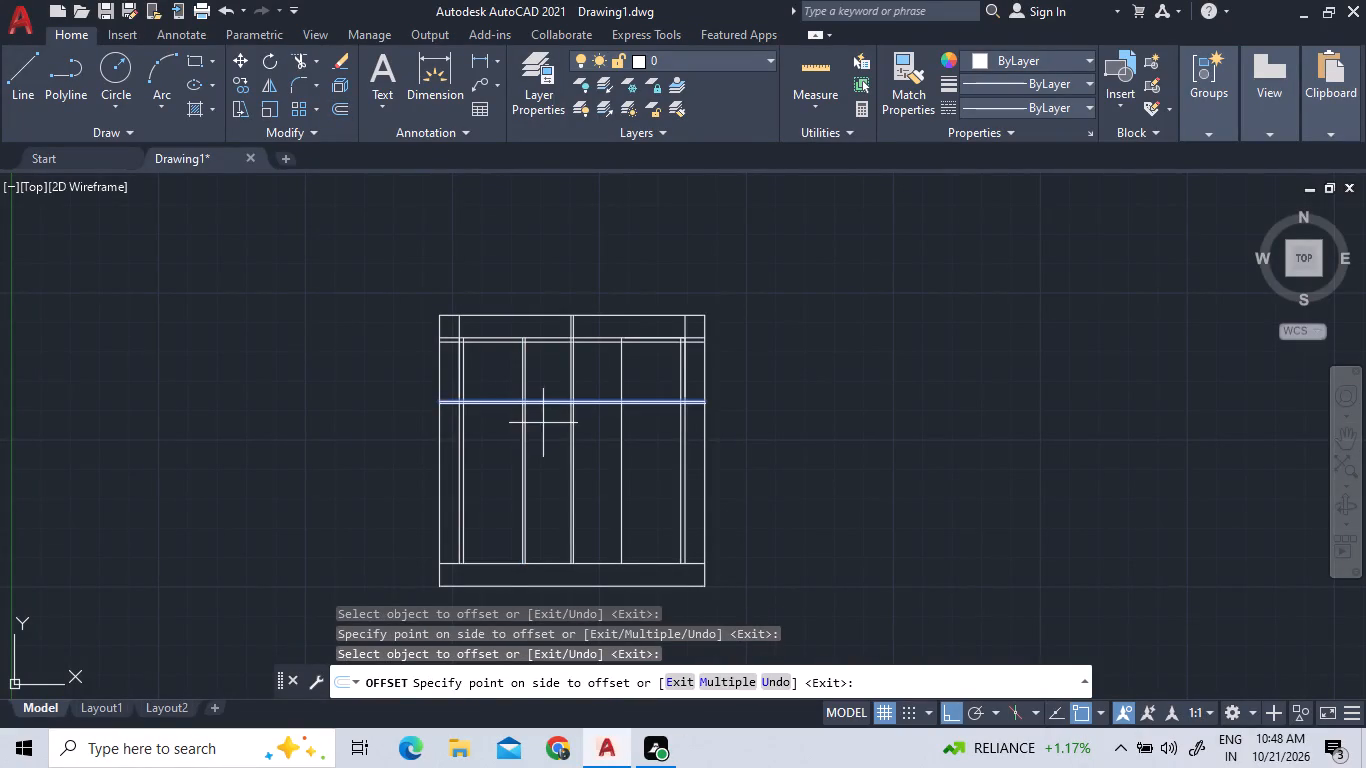
left_click(543, 423)
scroll(677, 388, "up", 2)
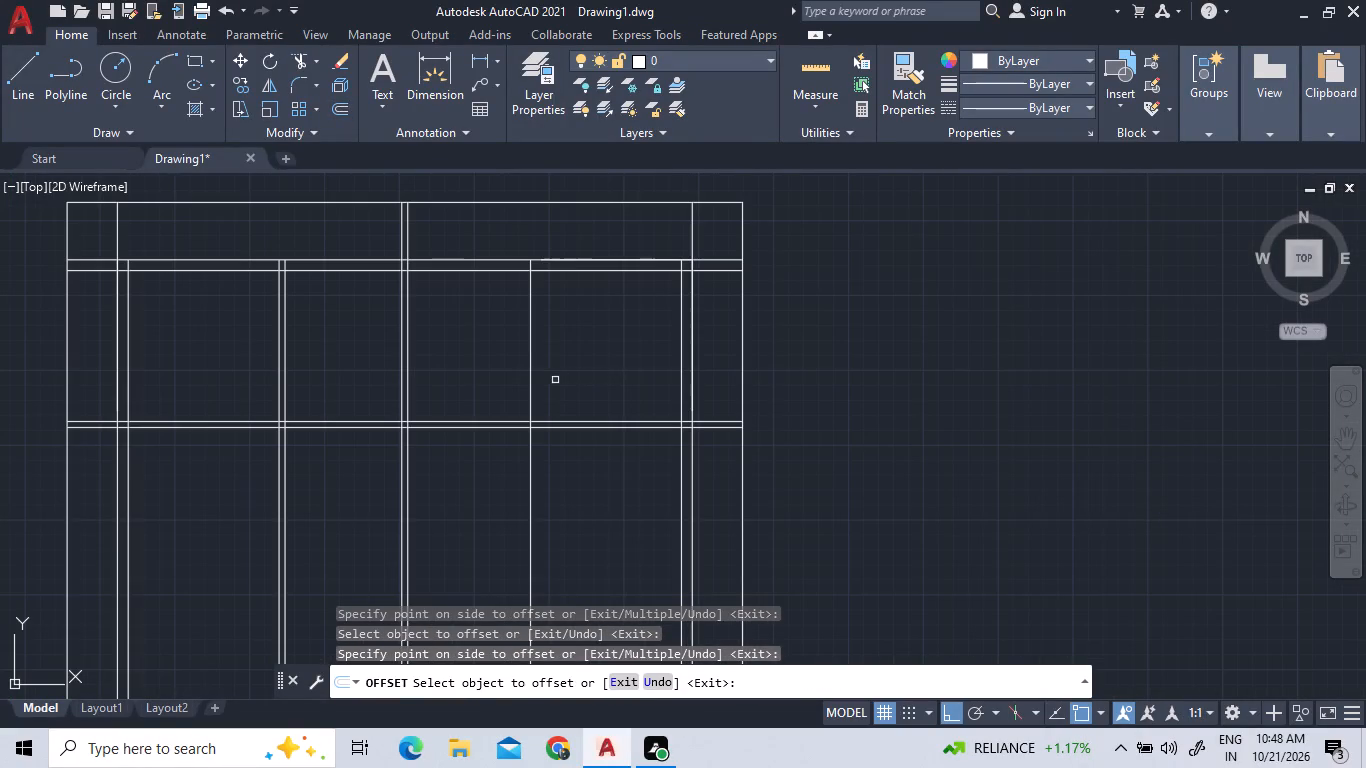
left_click(528, 380)
left_click(487, 375)
right_click(570, 351)
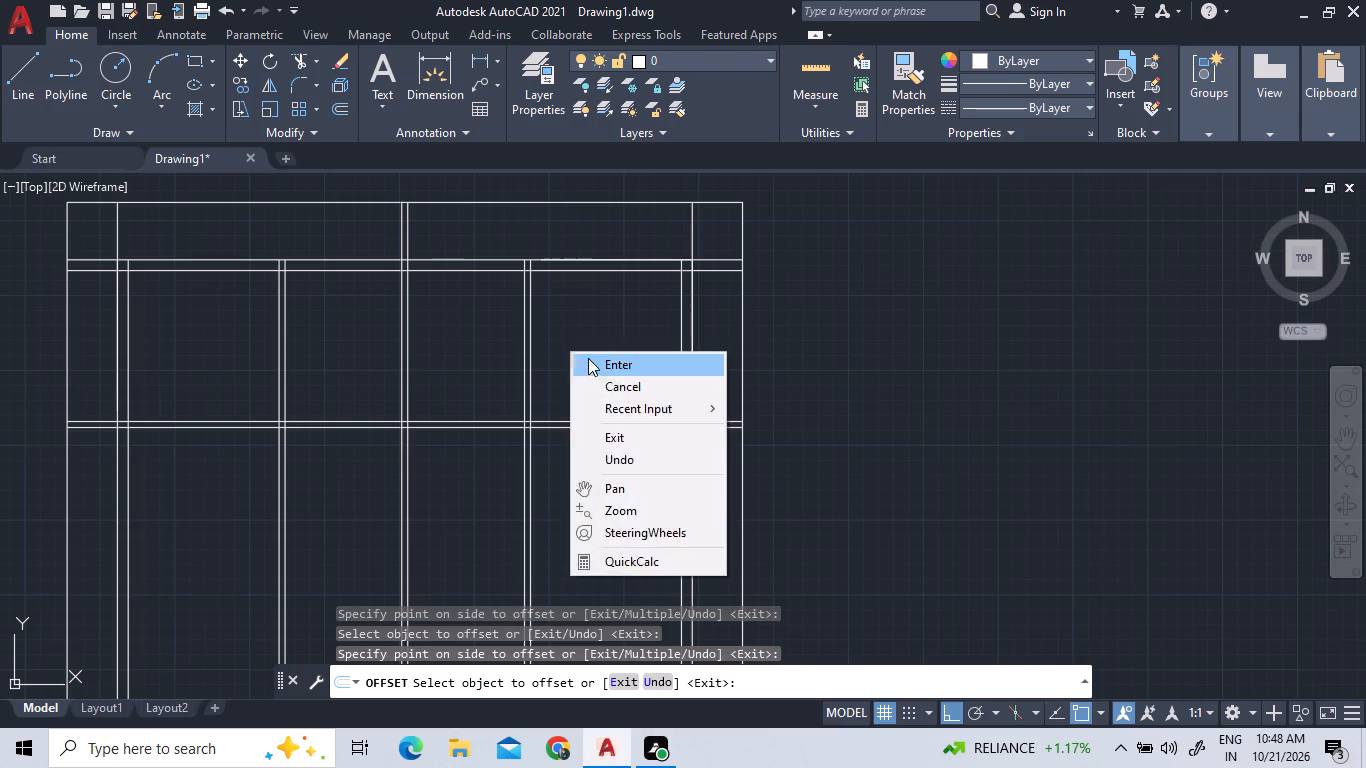
left_click(593, 361)
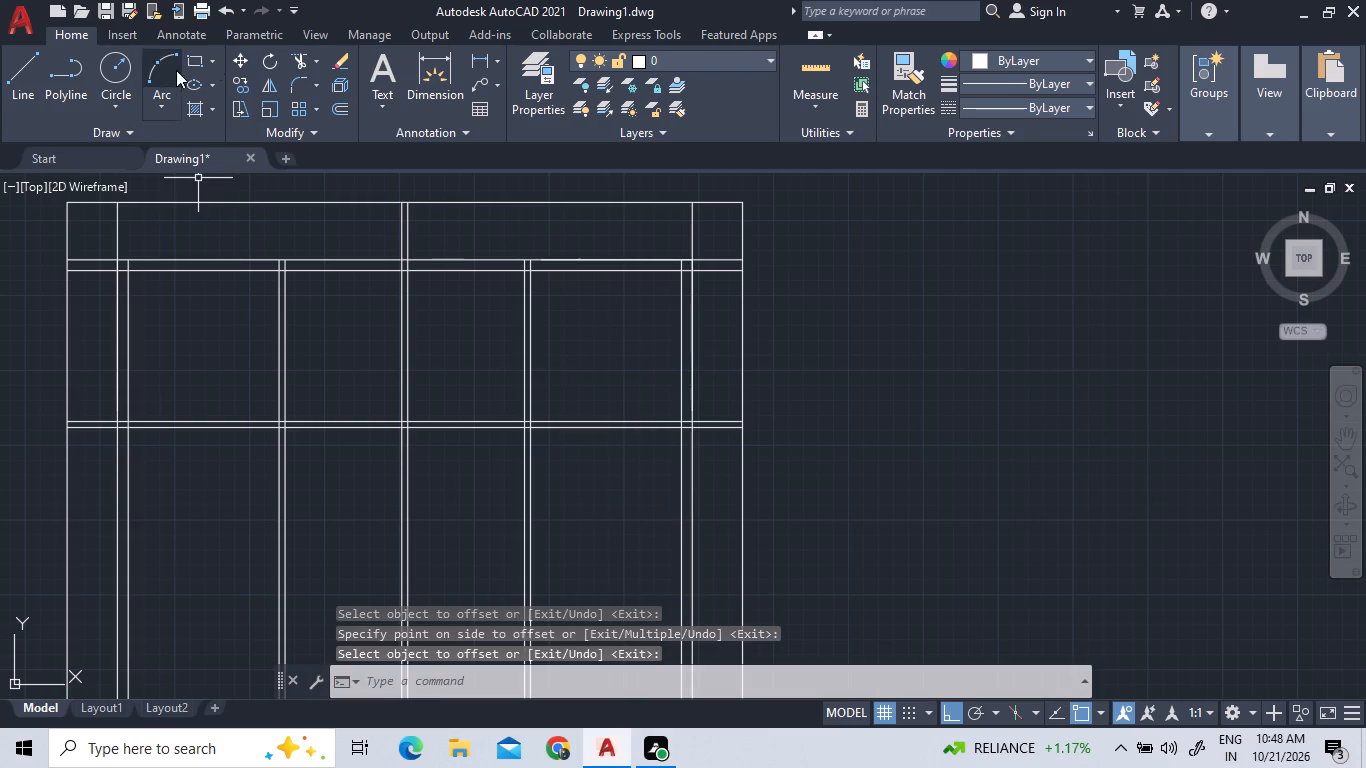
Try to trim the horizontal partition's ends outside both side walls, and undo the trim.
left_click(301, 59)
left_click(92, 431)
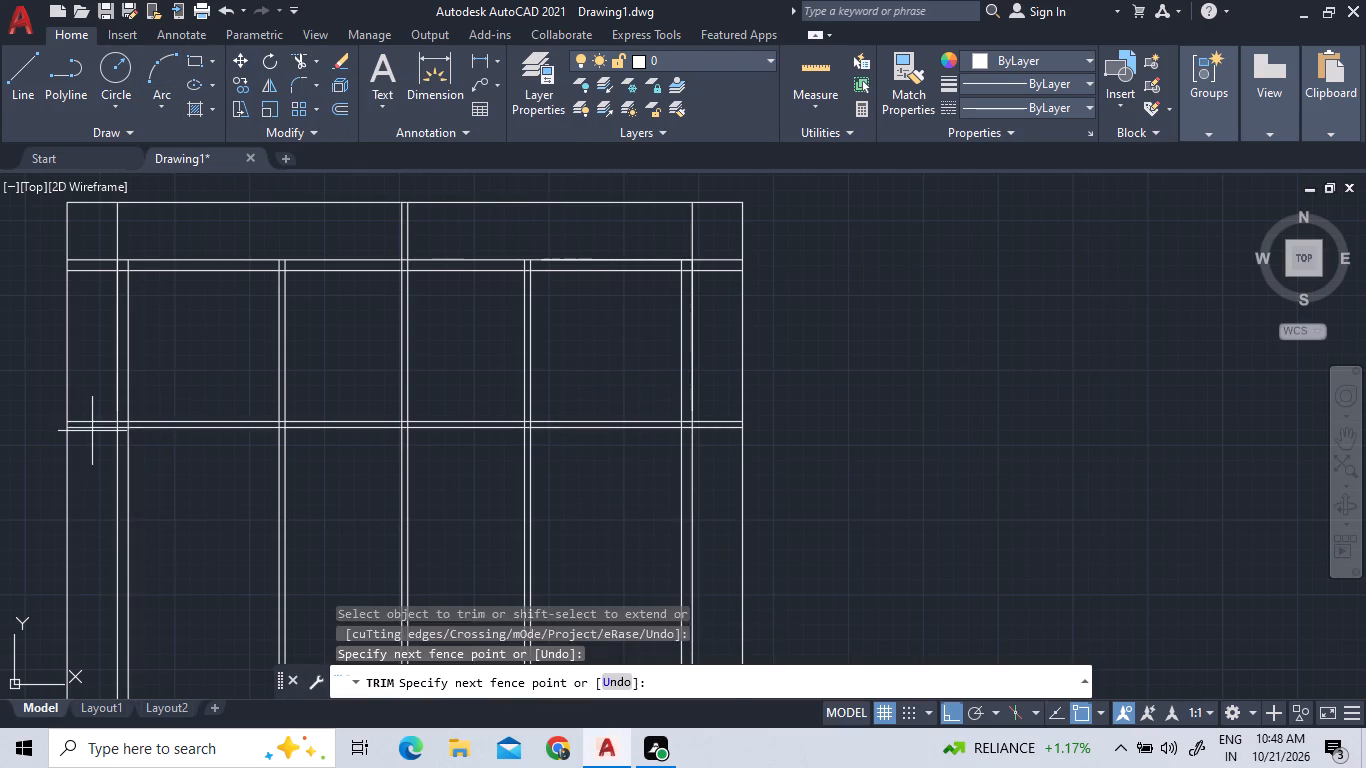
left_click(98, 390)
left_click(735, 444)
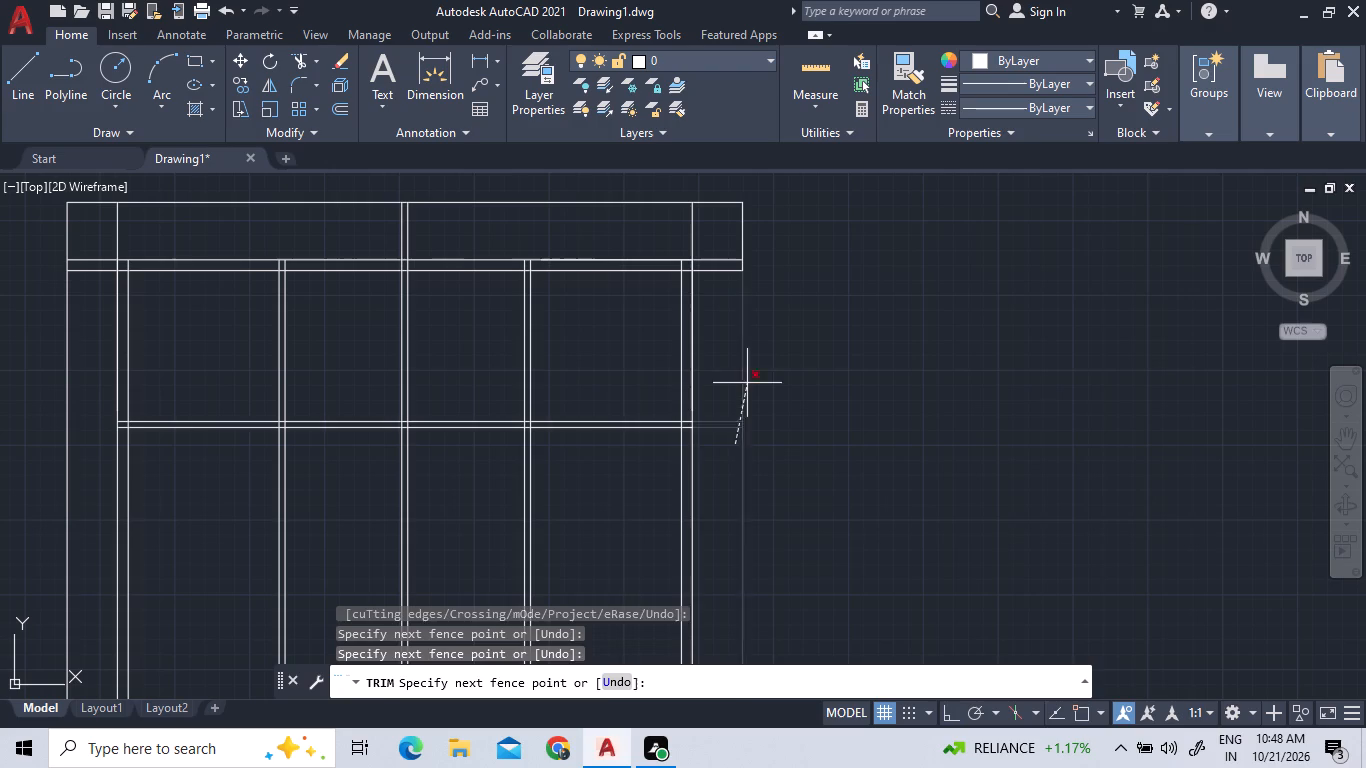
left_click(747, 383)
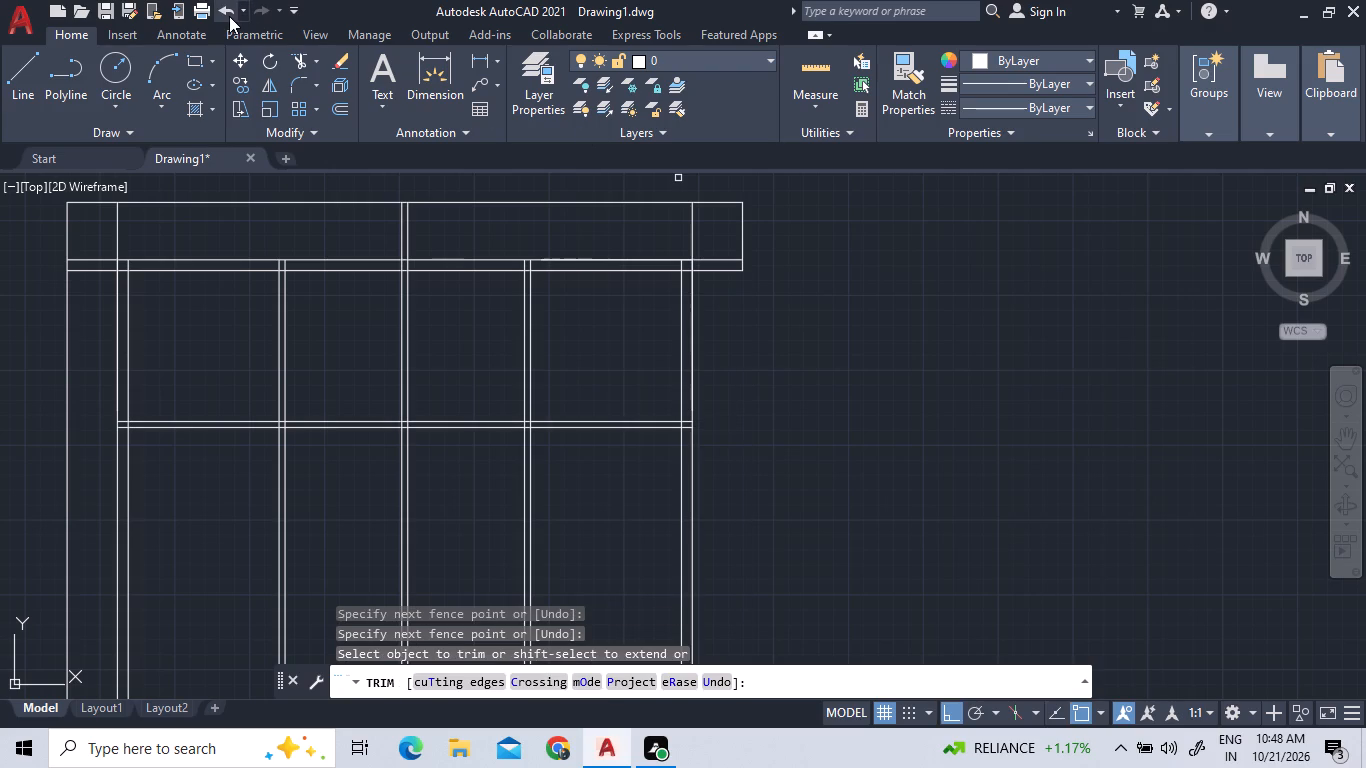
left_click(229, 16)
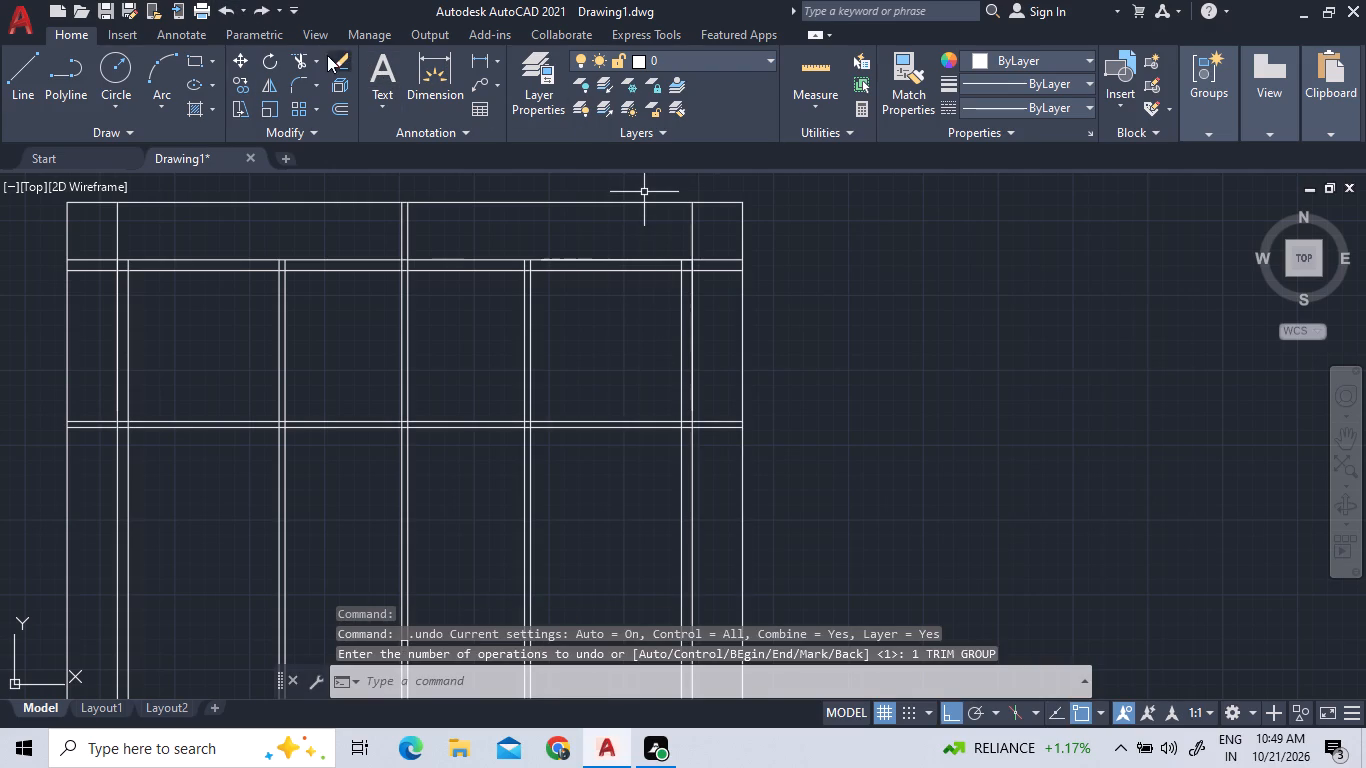
Trim the horizontal partition back to the right side wall's inner face and open that face between the partition's two lines.
left_click(302, 64)
left_click(715, 446)
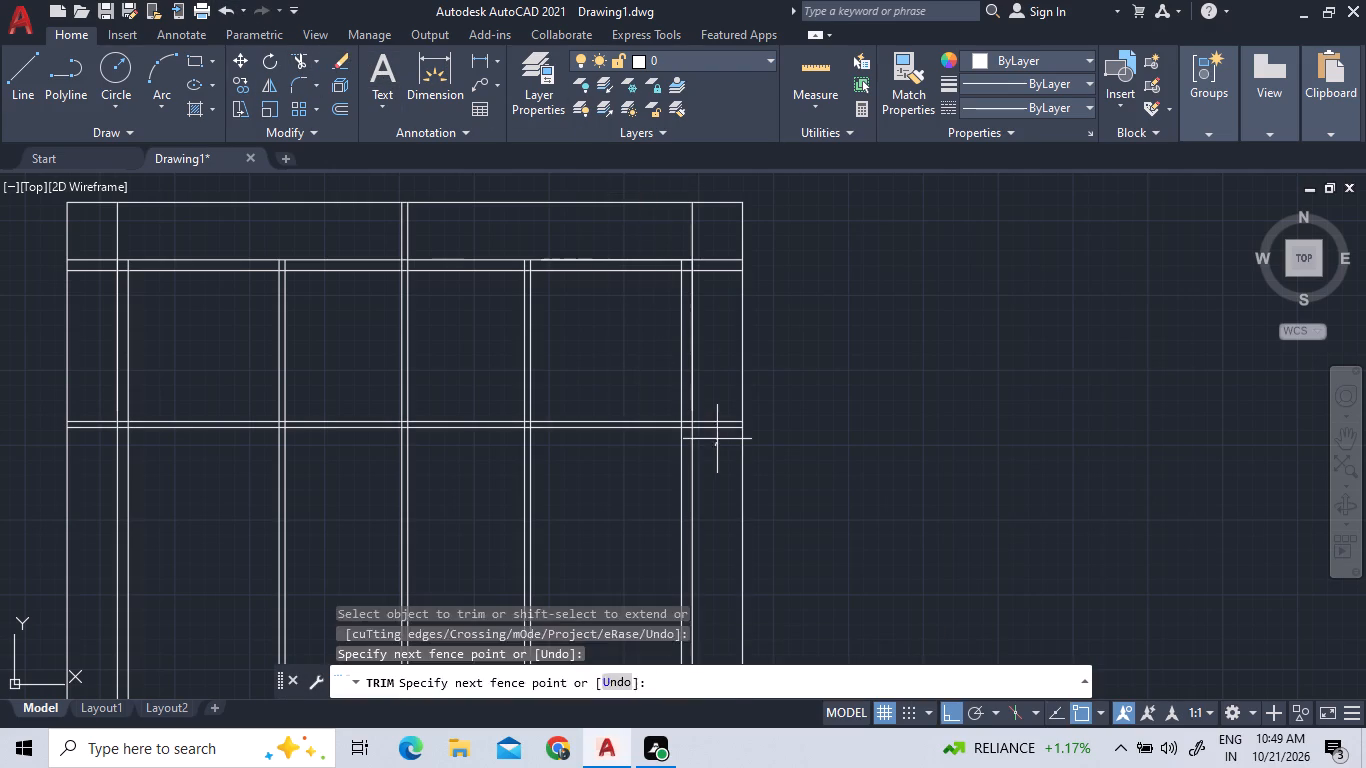
left_click(721, 378)
scroll(689, 427, "up", 3)
left_click(689, 426)
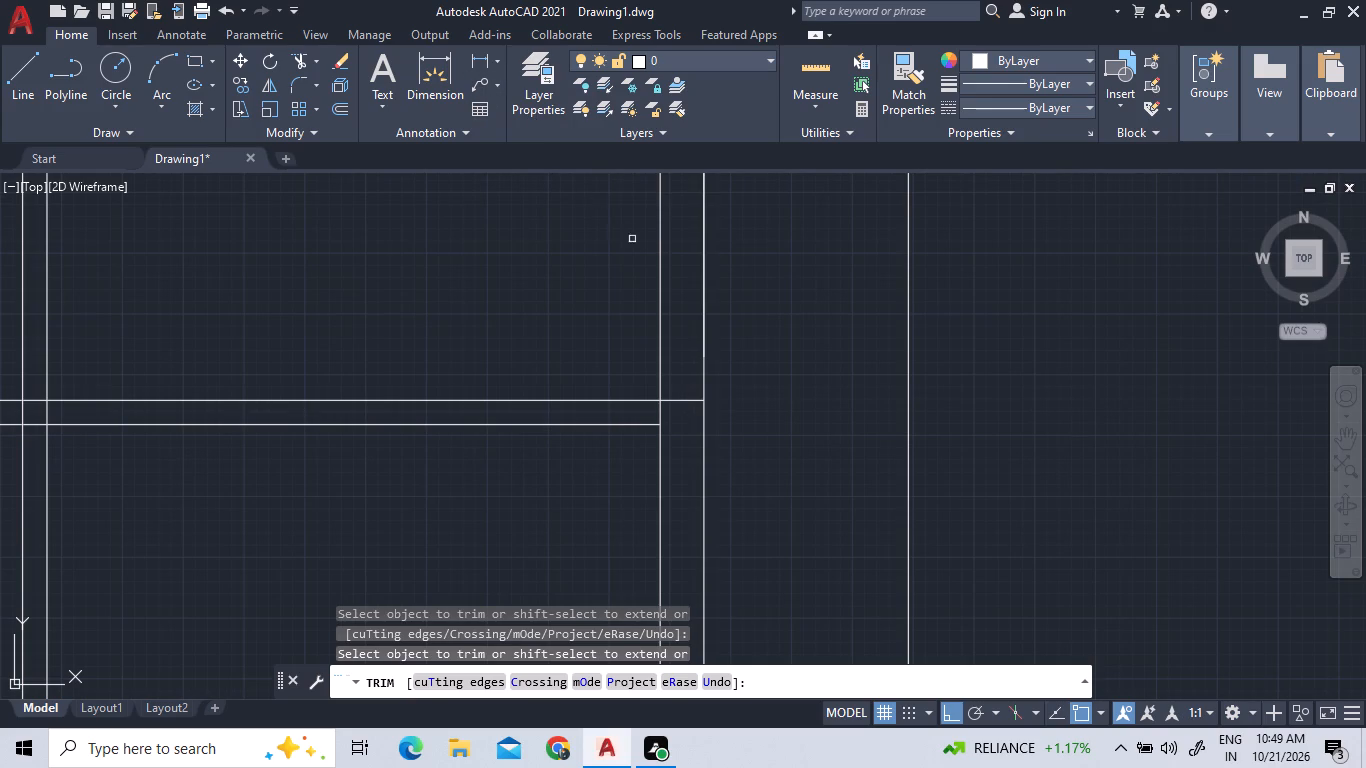
left_click(687, 398)
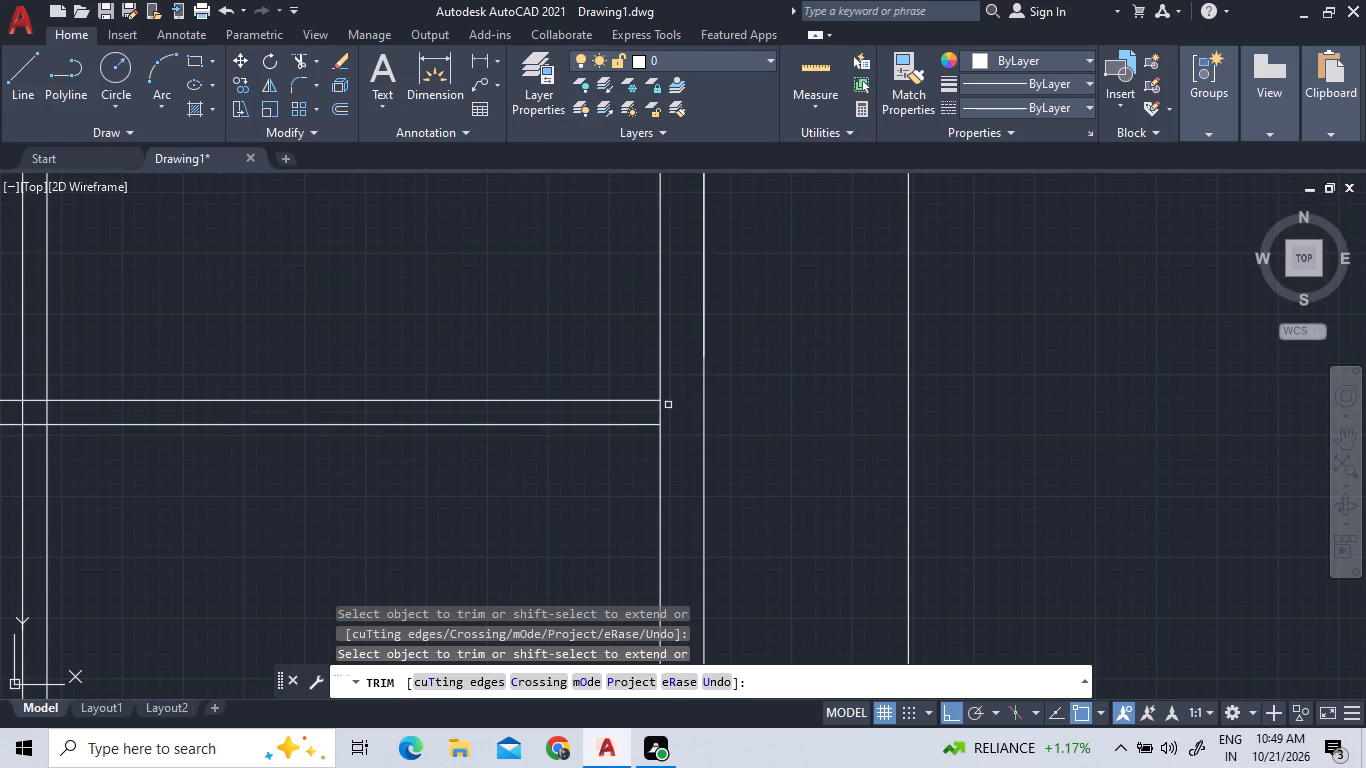
left_click(663, 413)
scroll(658, 401, "down", 1)
scroll(373, 444, "down", 2)
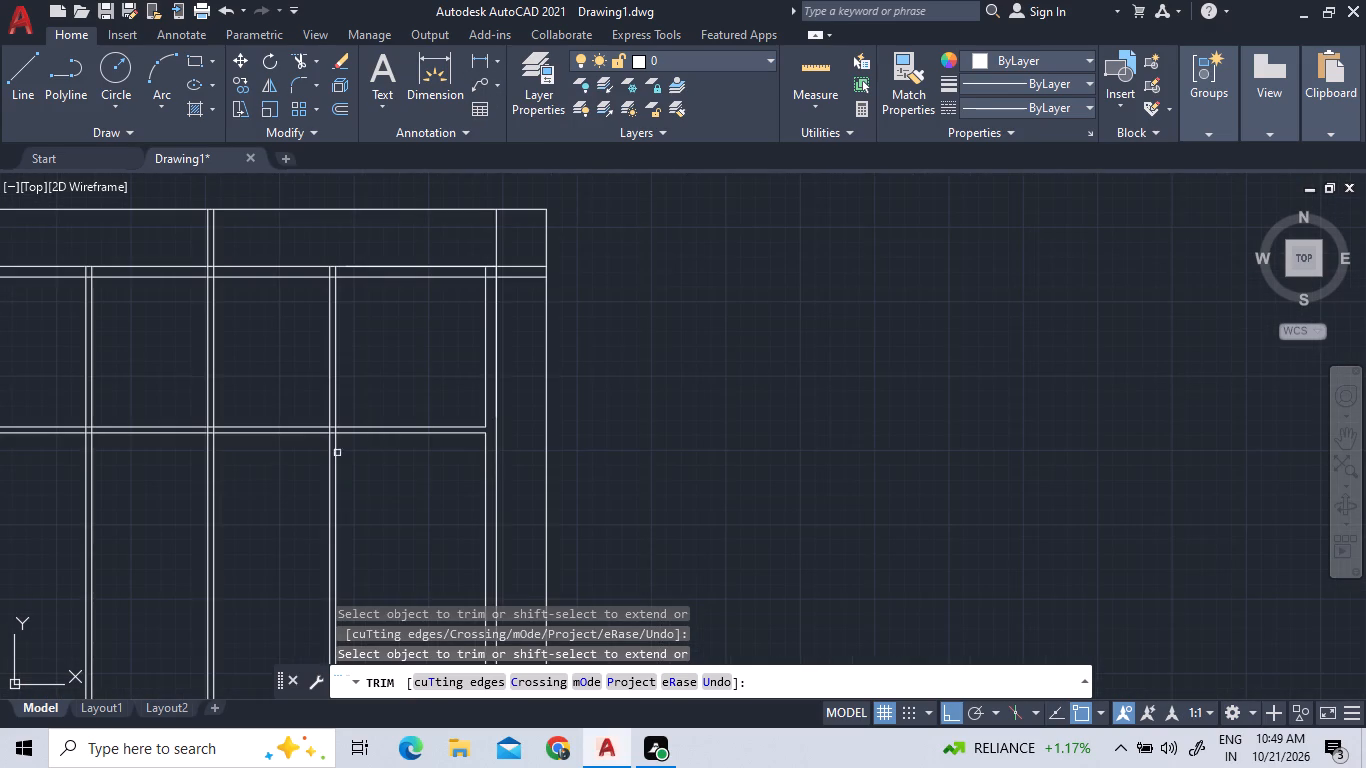
Trim the right vertical partition's lines inside the horizontal partition, and the upper horizontal line between the vertical partition's faces.
scroll(353, 439, "up", 2)
left_click(310, 425)
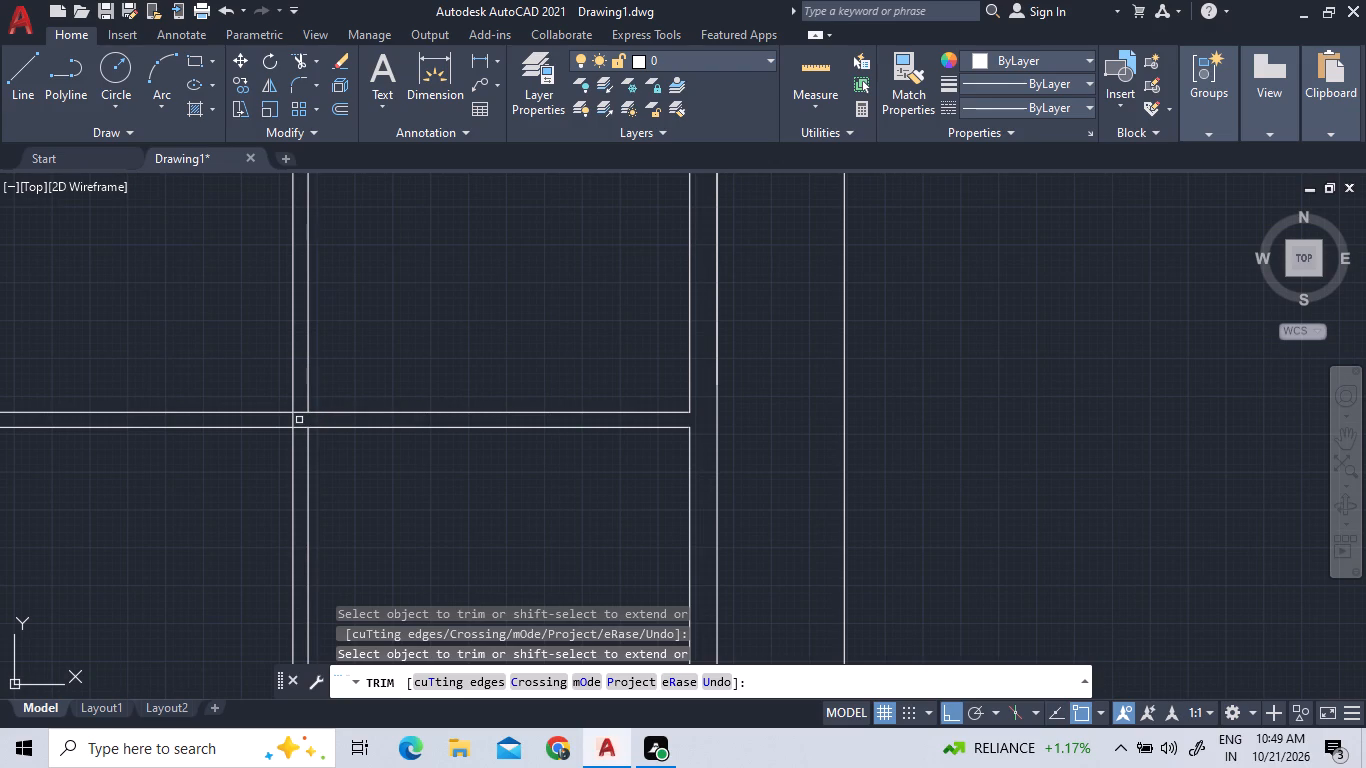
left_click(299, 420)
left_click(280, 423)
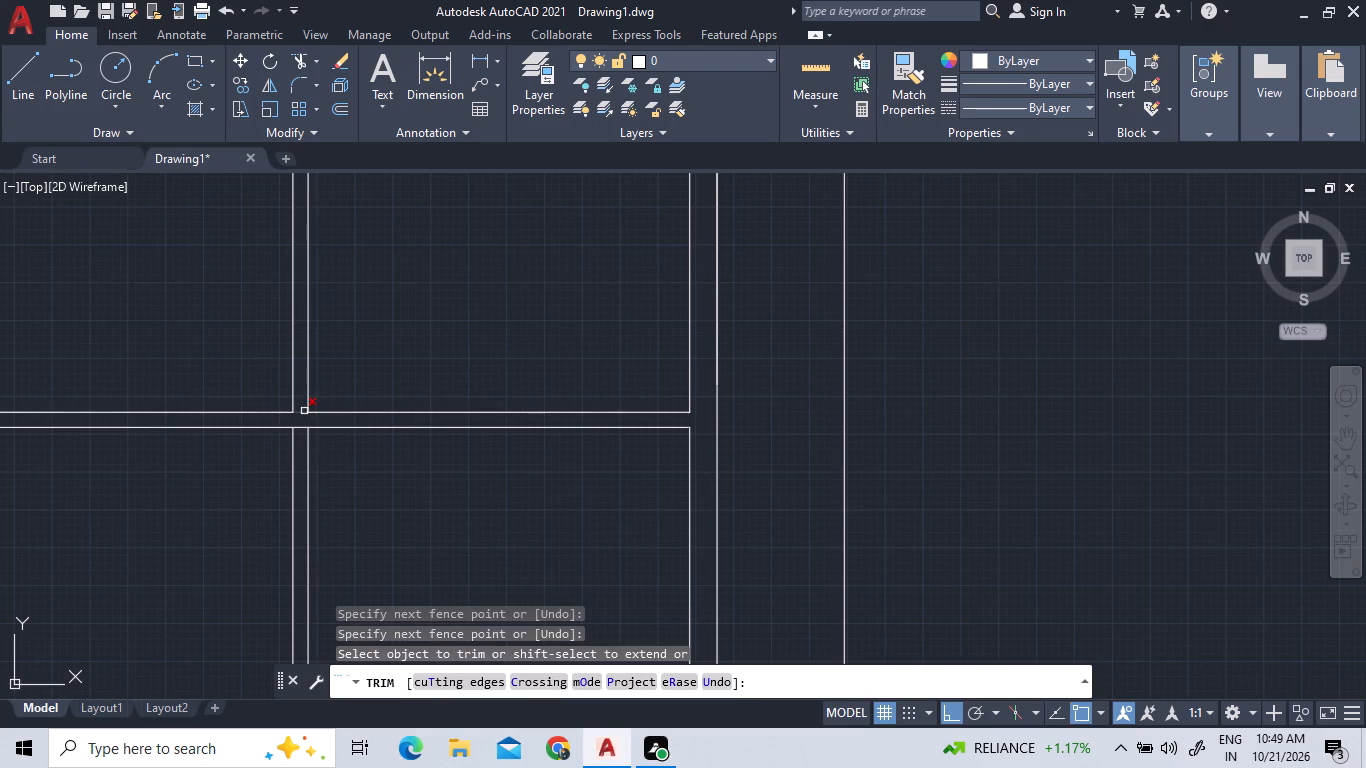
left_click(303, 411)
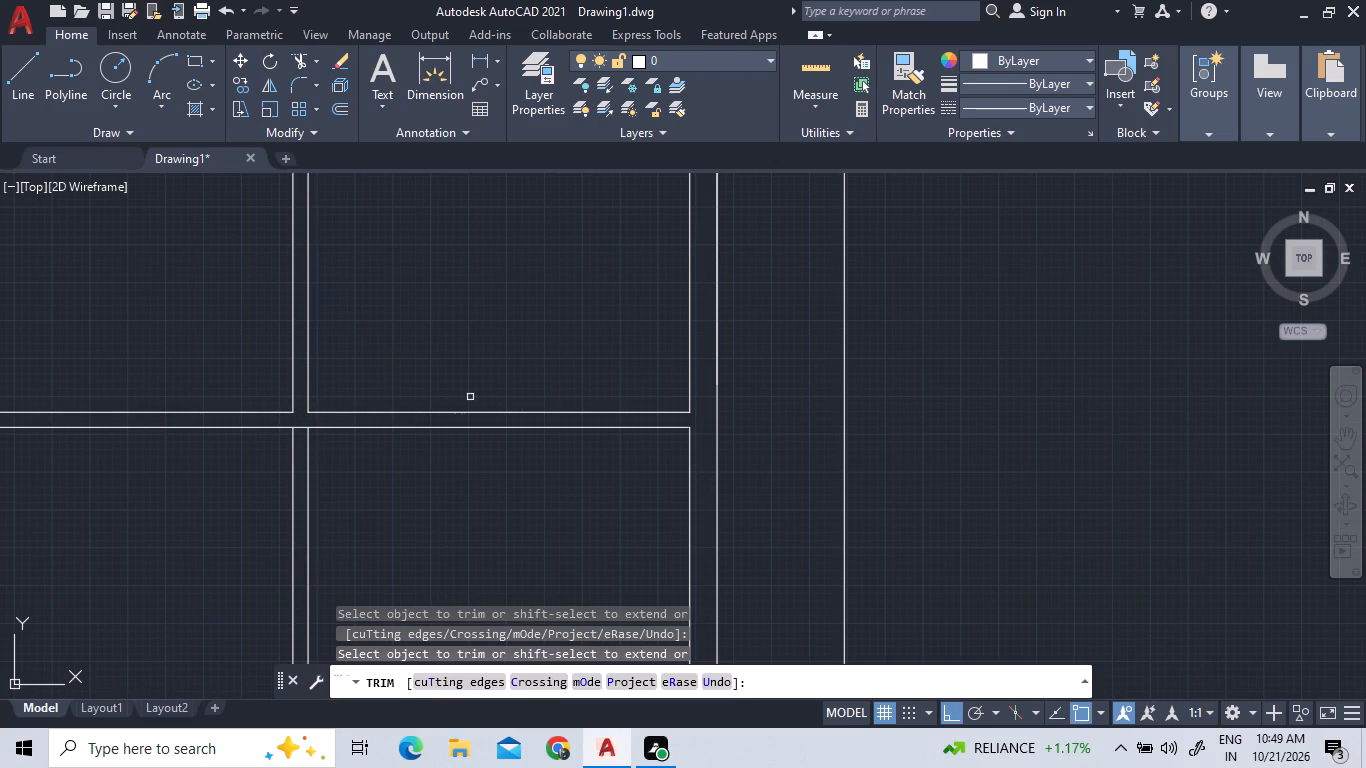
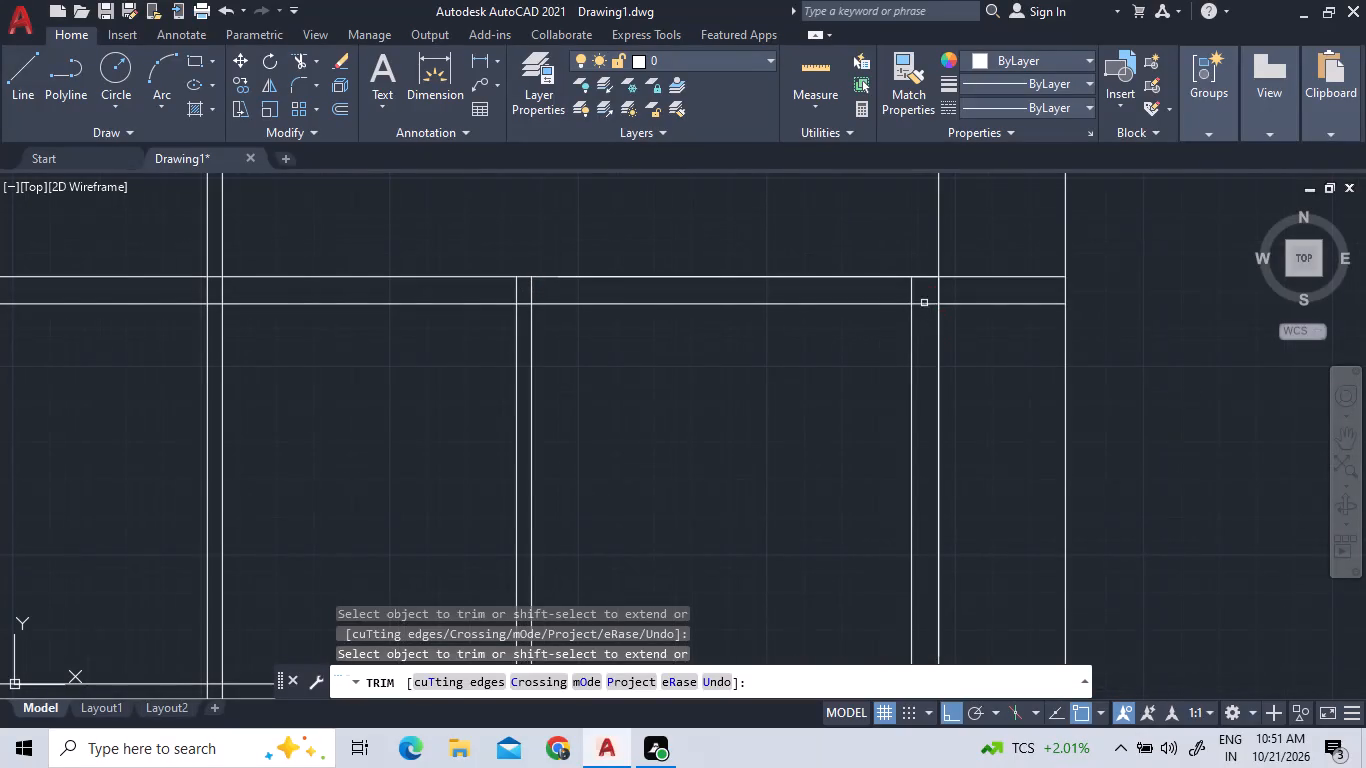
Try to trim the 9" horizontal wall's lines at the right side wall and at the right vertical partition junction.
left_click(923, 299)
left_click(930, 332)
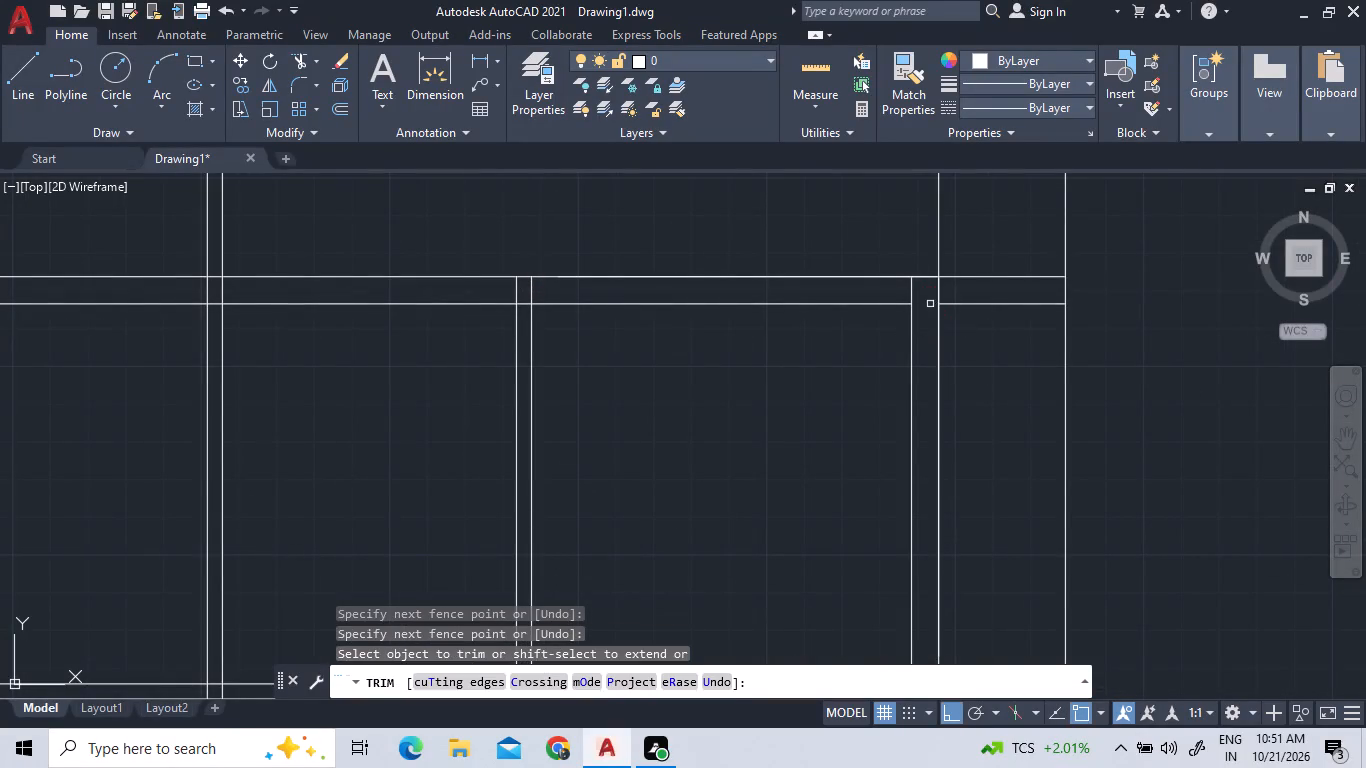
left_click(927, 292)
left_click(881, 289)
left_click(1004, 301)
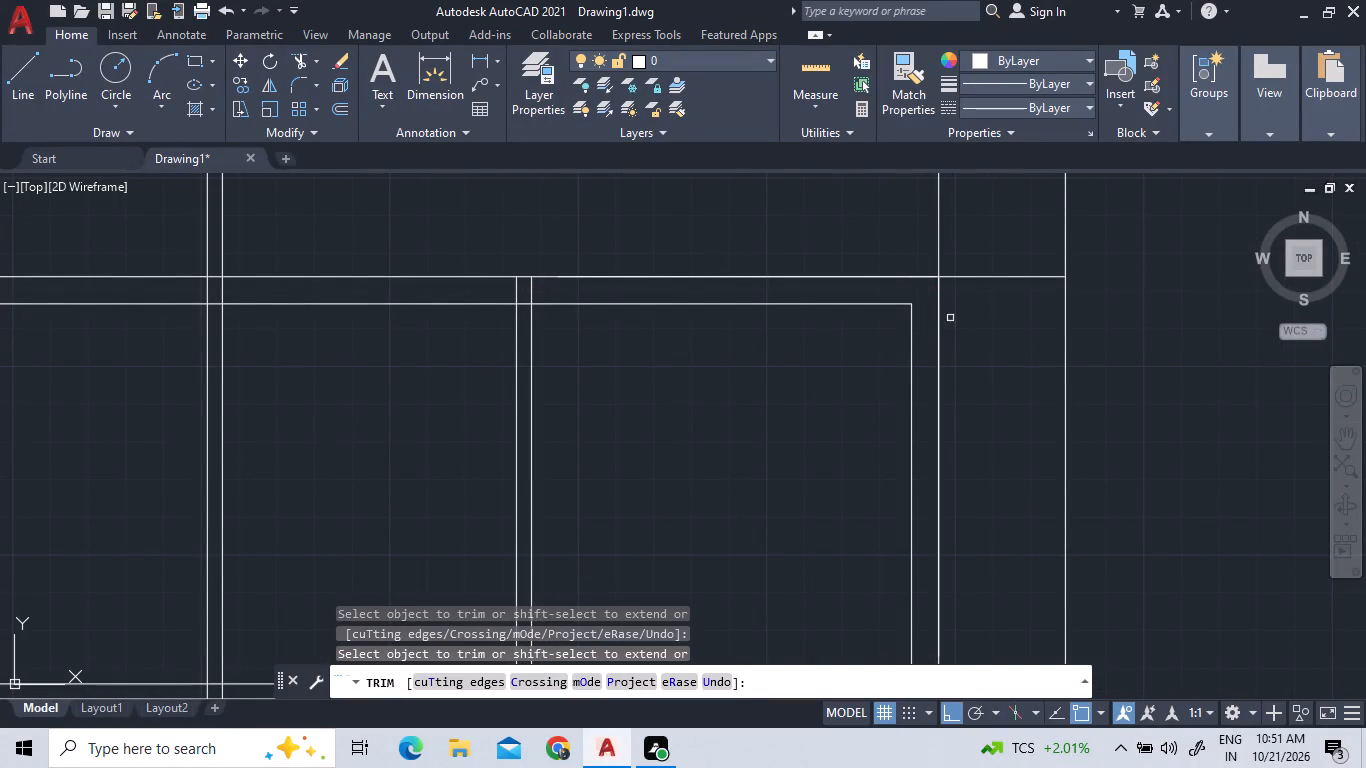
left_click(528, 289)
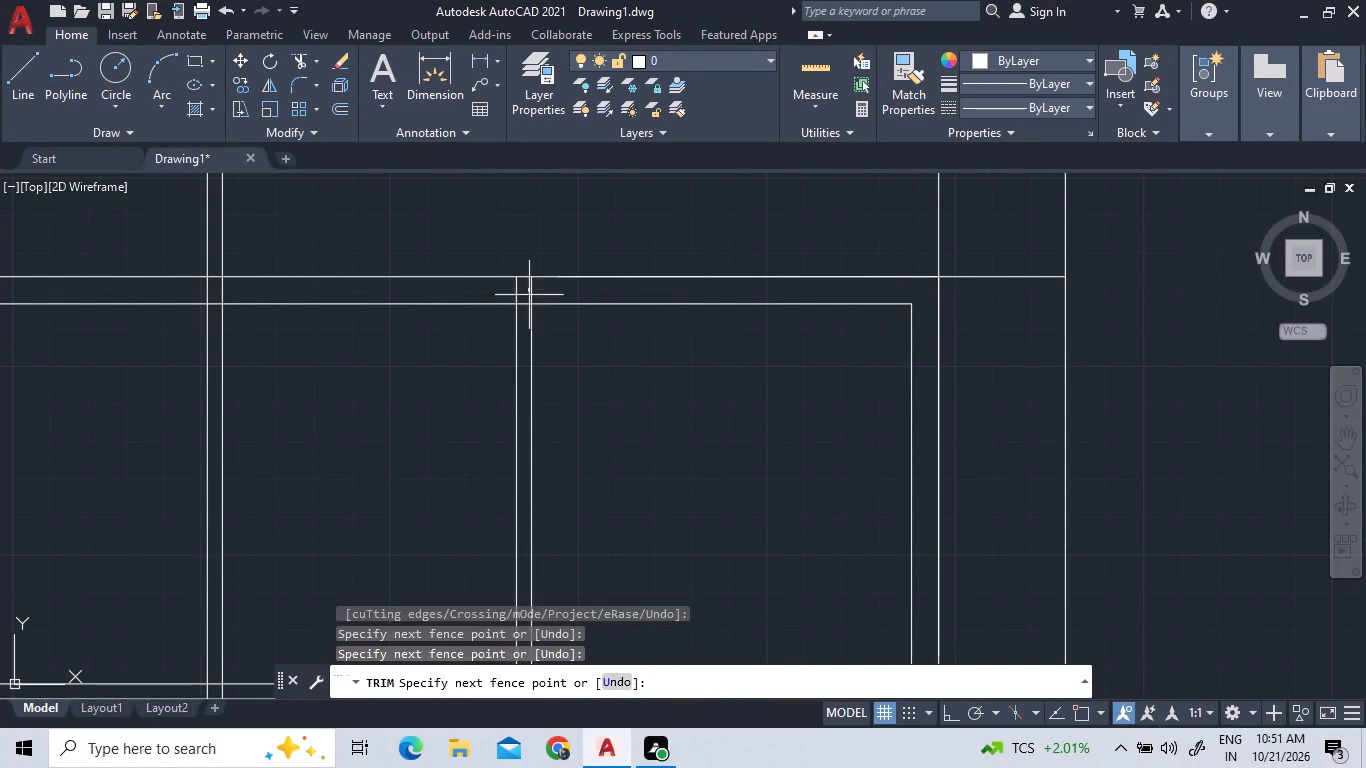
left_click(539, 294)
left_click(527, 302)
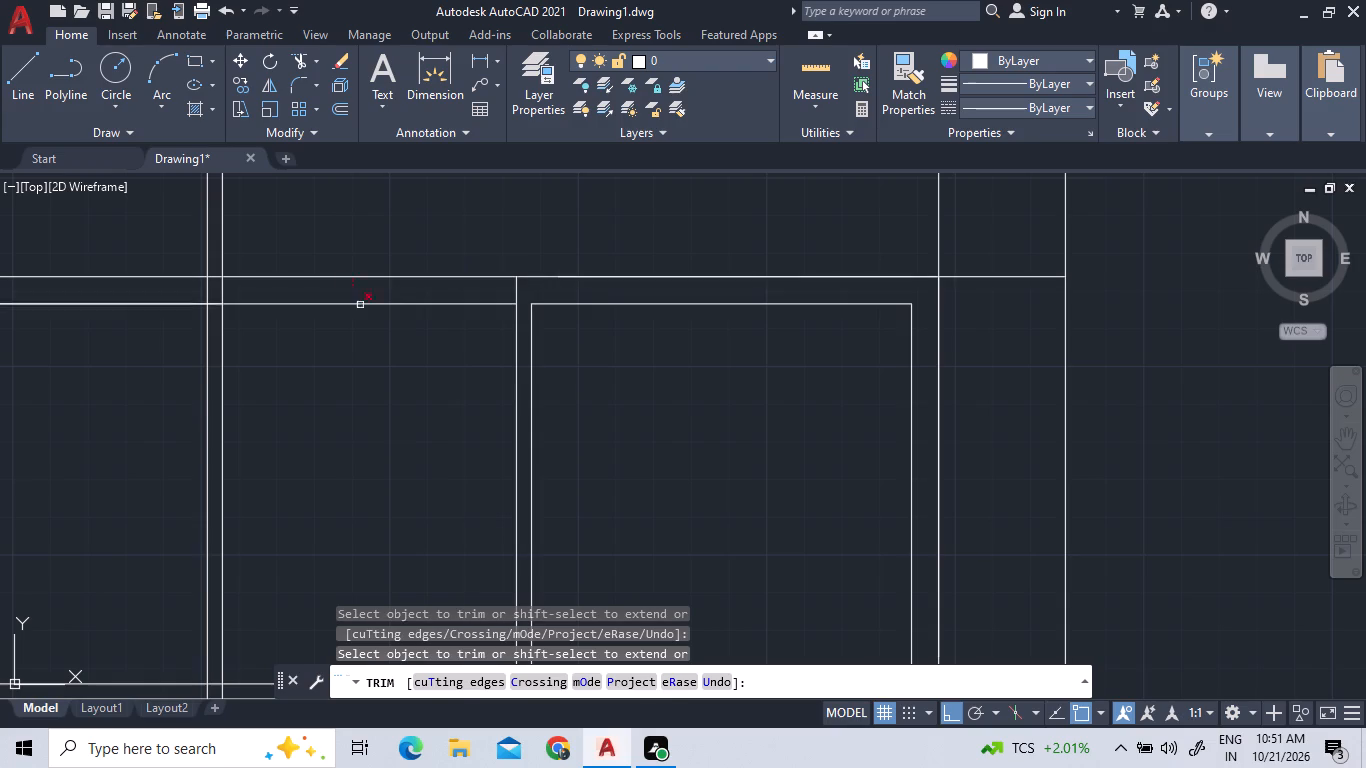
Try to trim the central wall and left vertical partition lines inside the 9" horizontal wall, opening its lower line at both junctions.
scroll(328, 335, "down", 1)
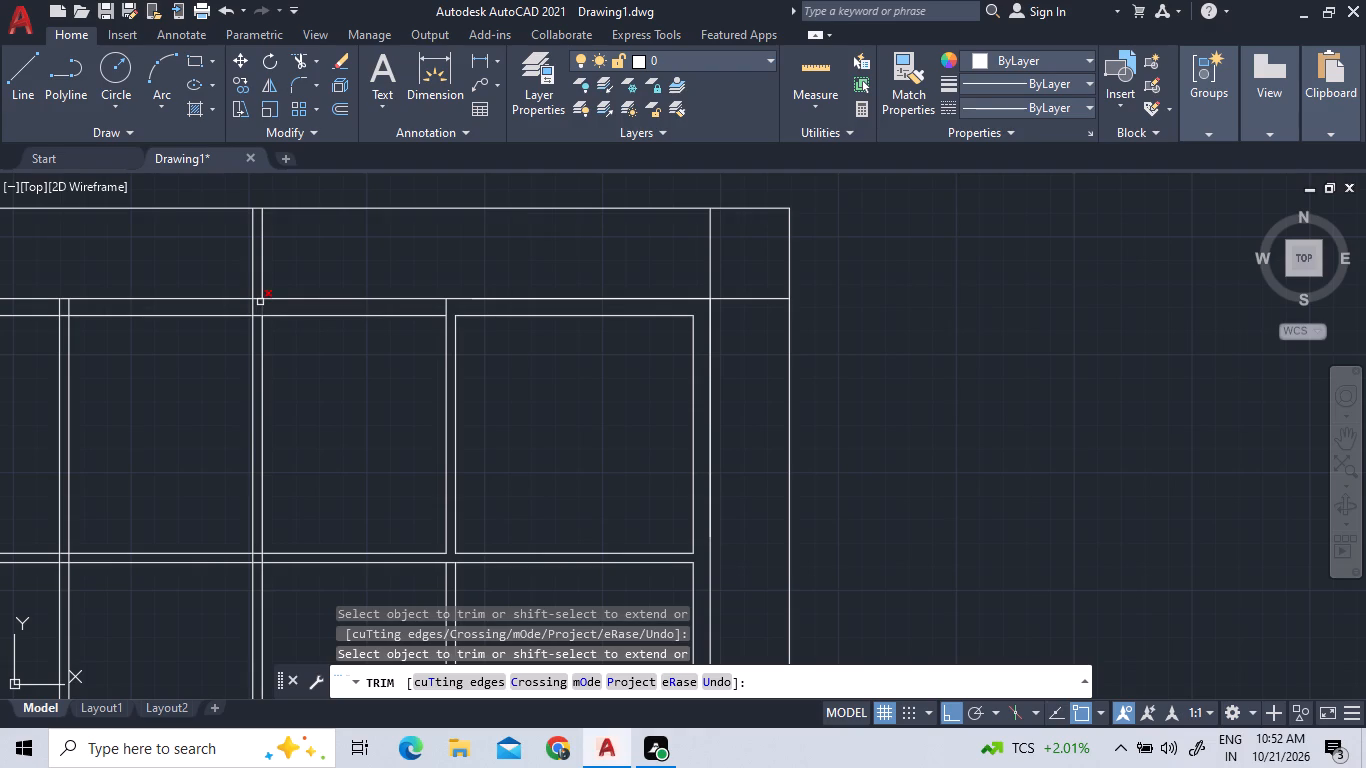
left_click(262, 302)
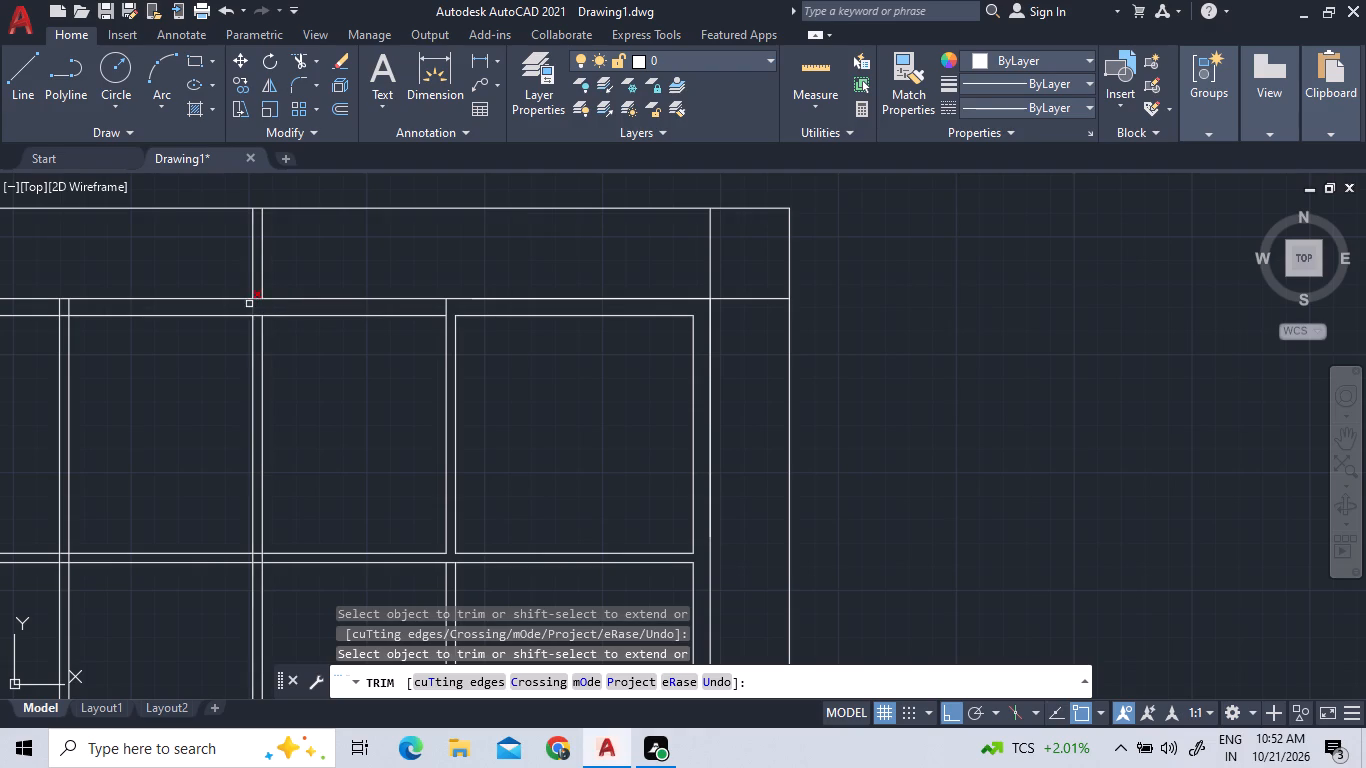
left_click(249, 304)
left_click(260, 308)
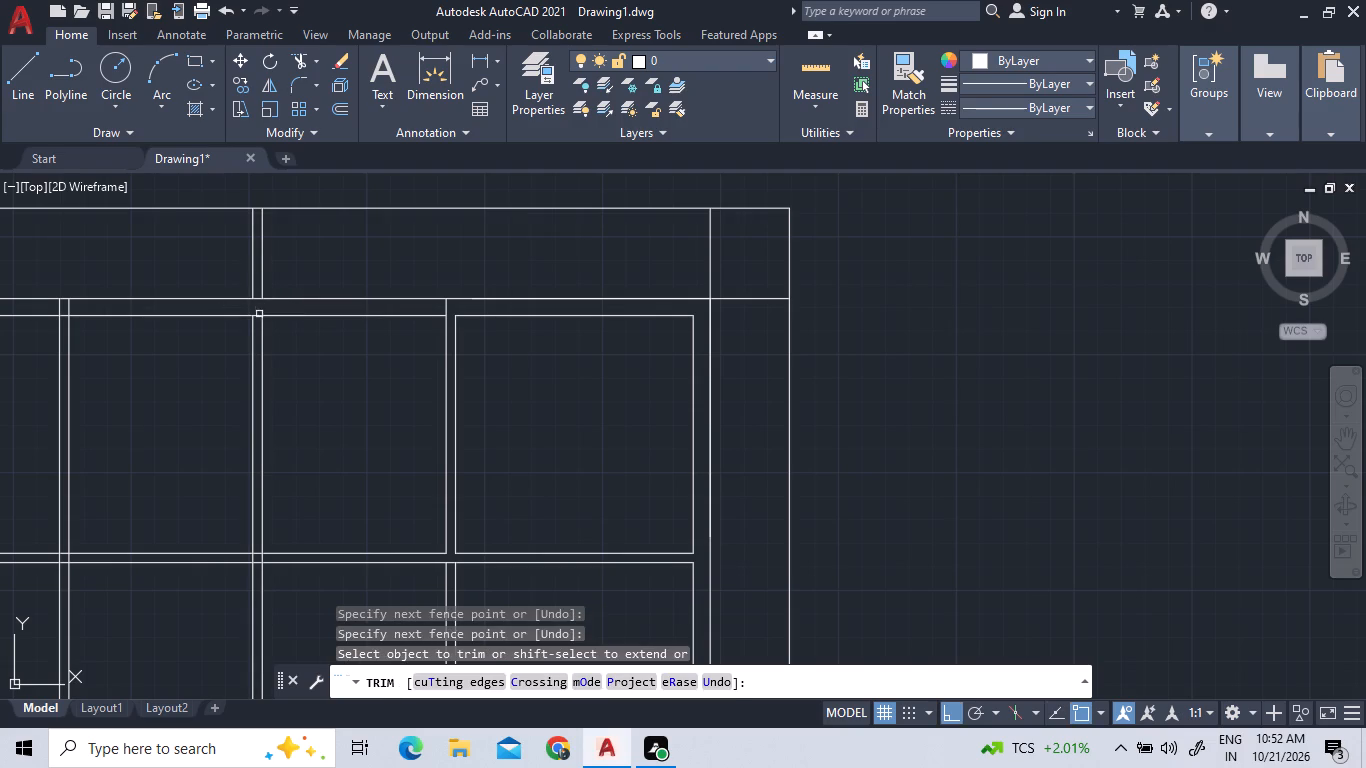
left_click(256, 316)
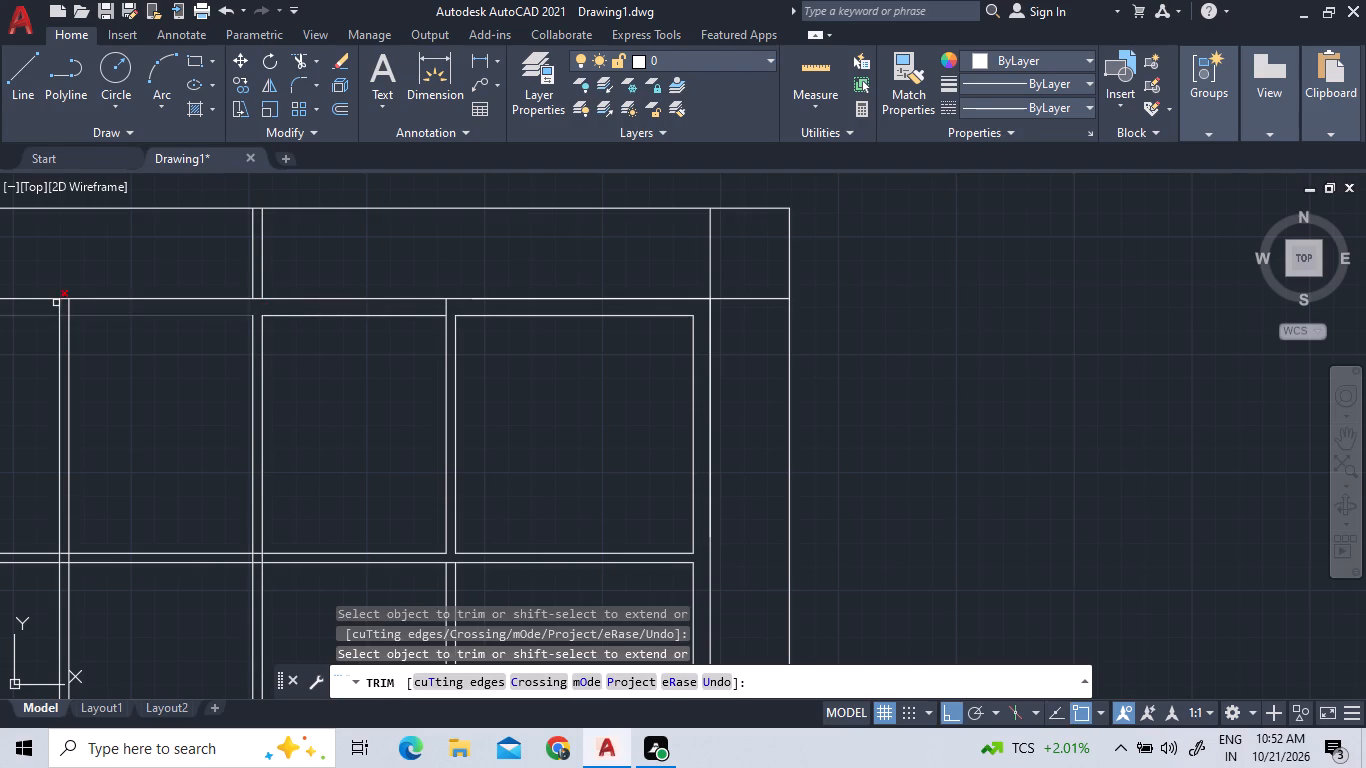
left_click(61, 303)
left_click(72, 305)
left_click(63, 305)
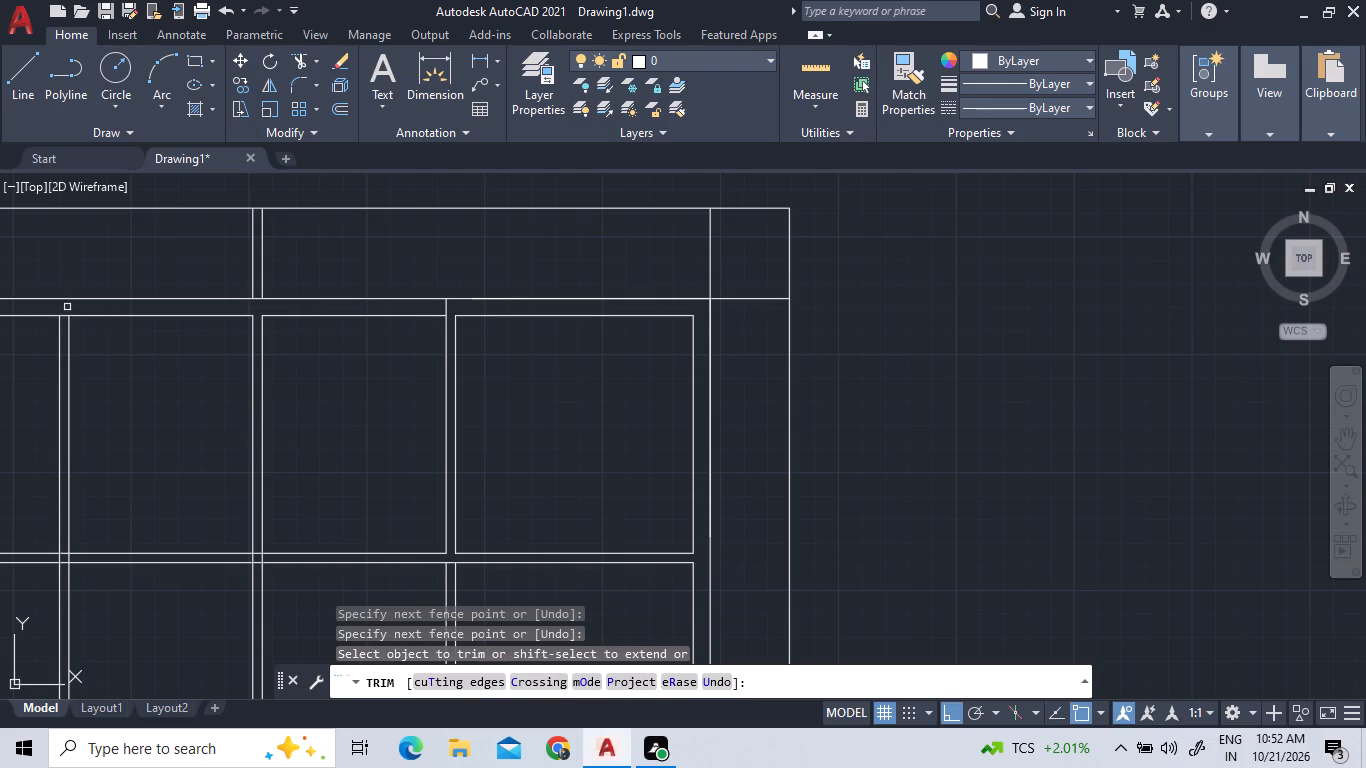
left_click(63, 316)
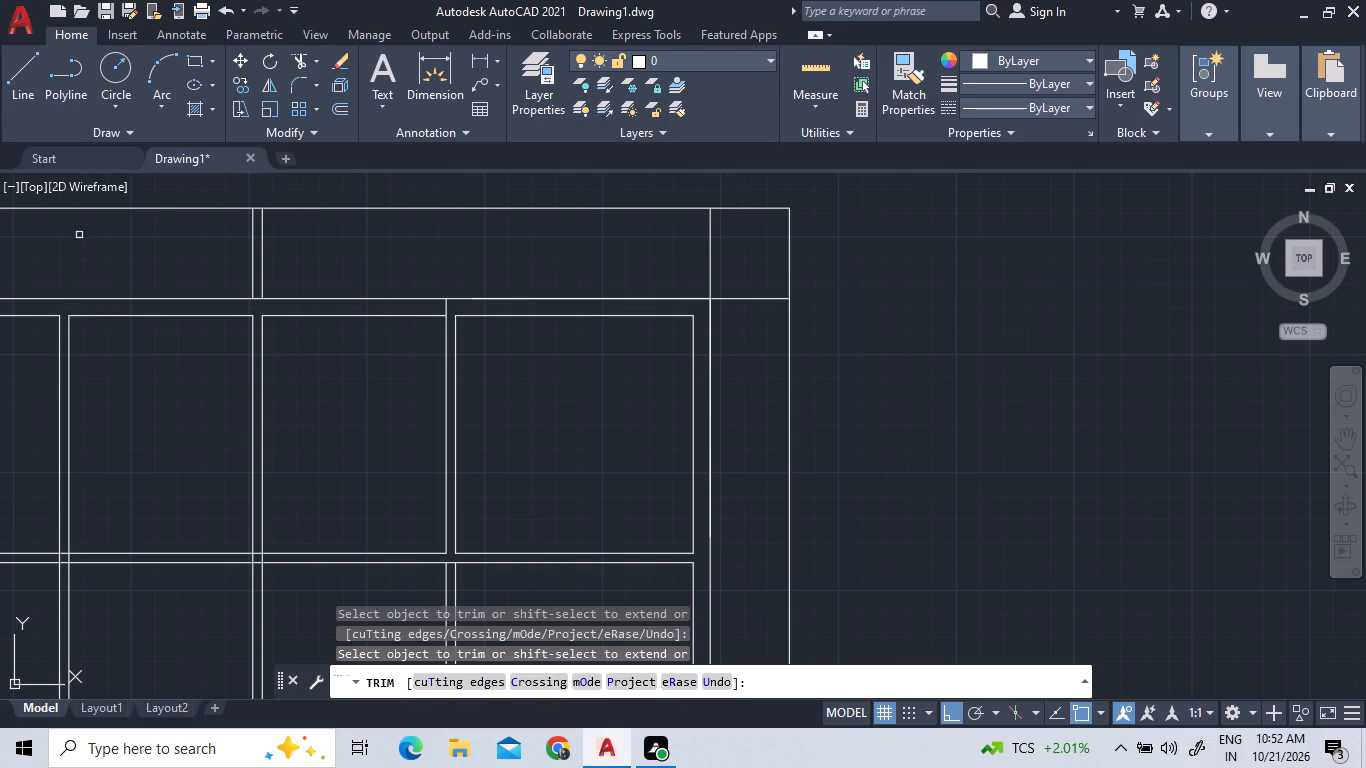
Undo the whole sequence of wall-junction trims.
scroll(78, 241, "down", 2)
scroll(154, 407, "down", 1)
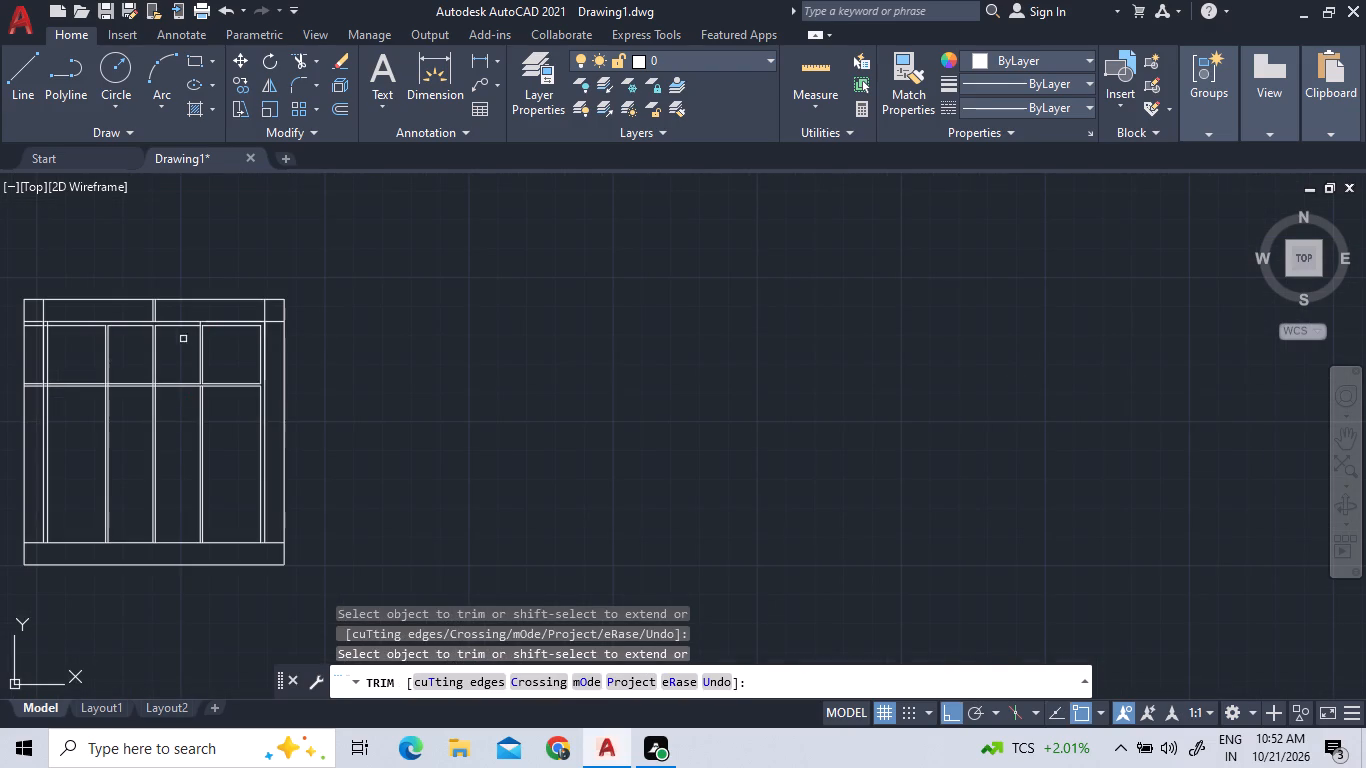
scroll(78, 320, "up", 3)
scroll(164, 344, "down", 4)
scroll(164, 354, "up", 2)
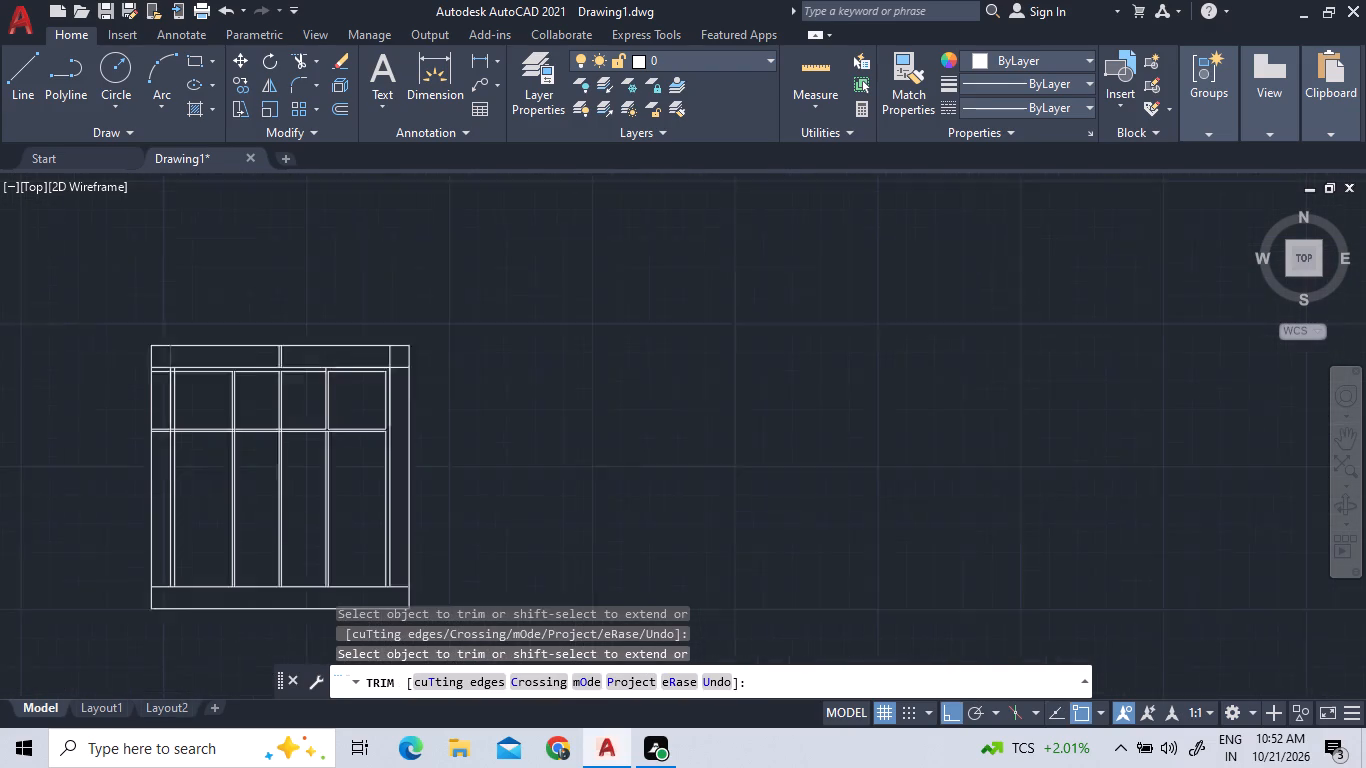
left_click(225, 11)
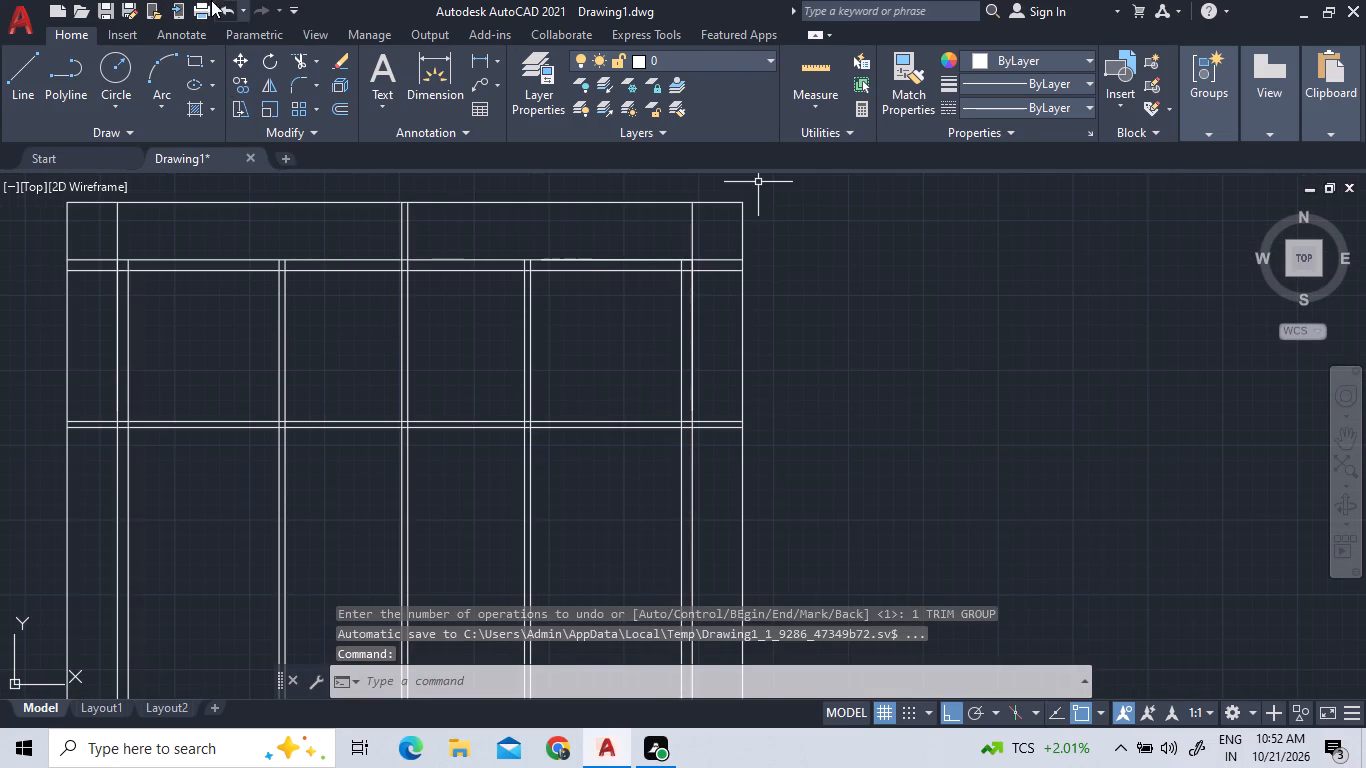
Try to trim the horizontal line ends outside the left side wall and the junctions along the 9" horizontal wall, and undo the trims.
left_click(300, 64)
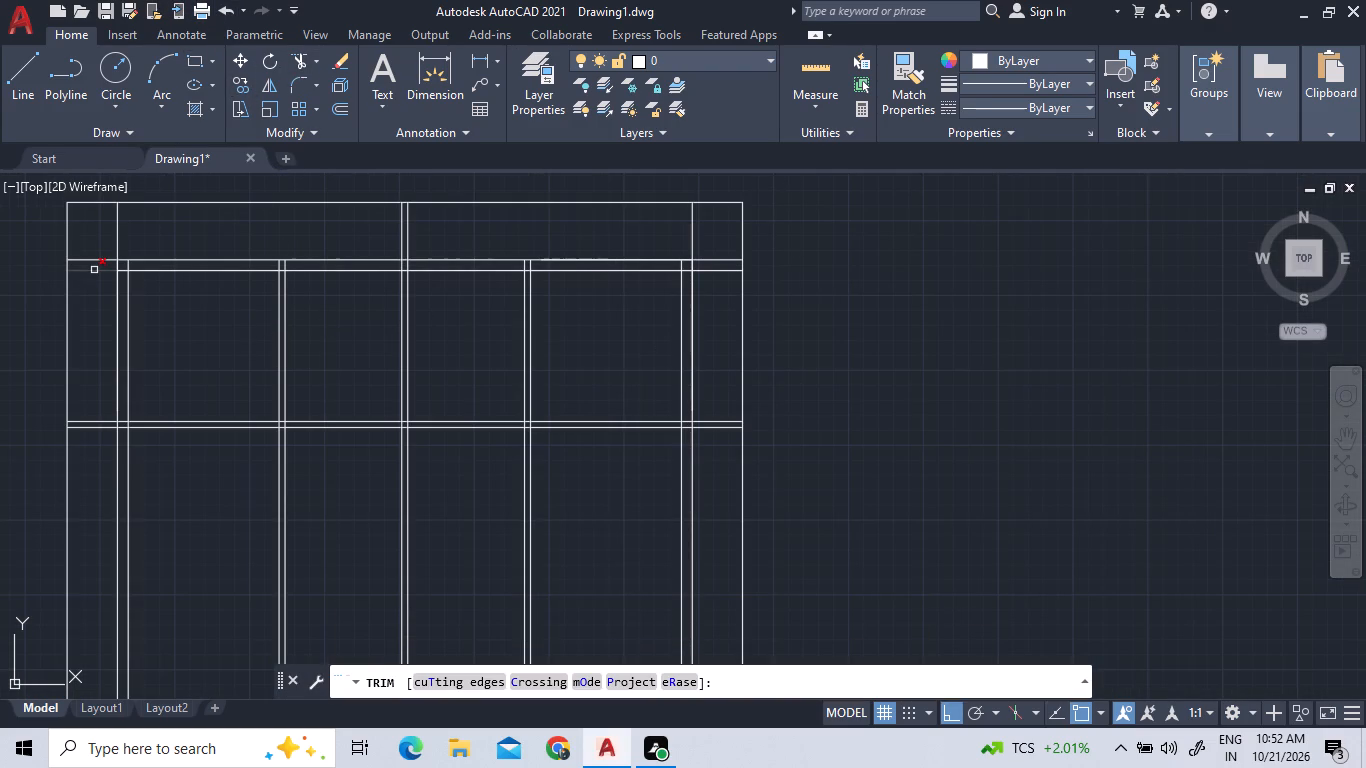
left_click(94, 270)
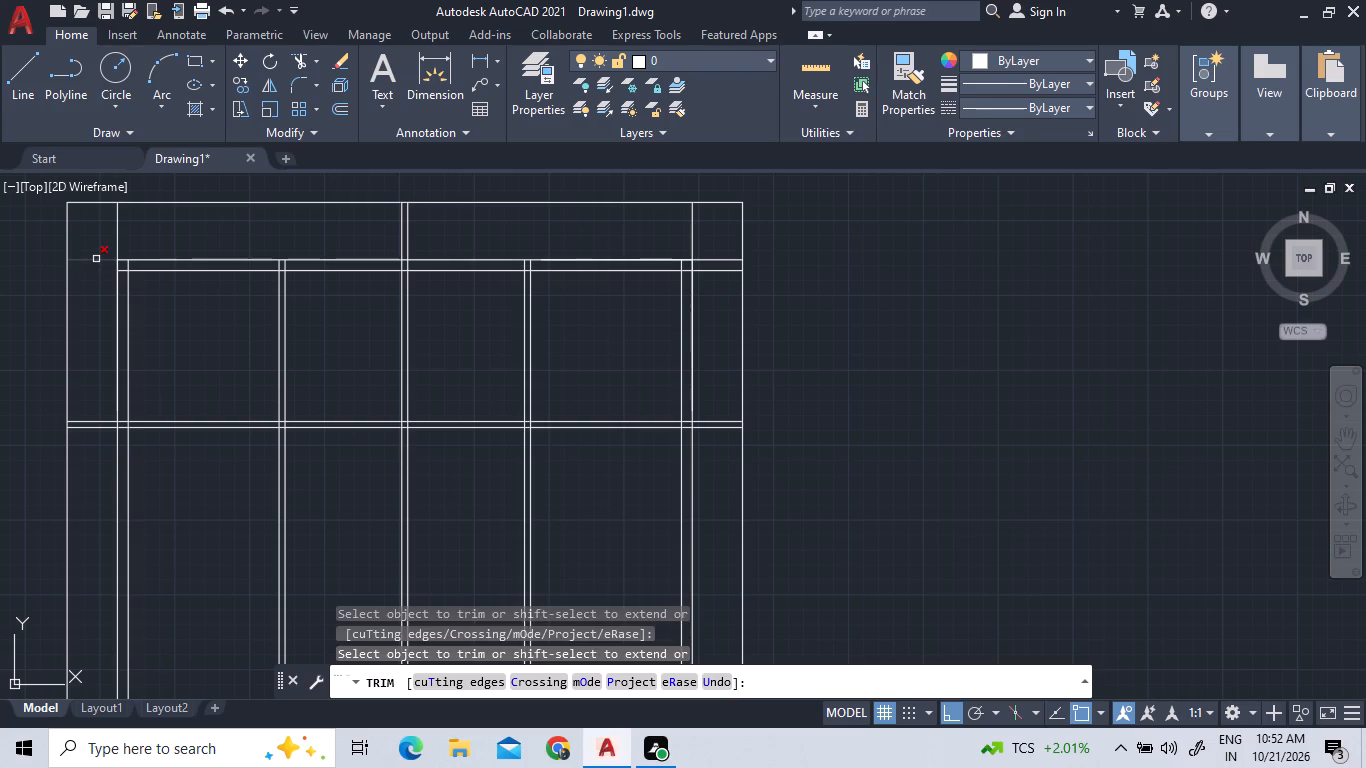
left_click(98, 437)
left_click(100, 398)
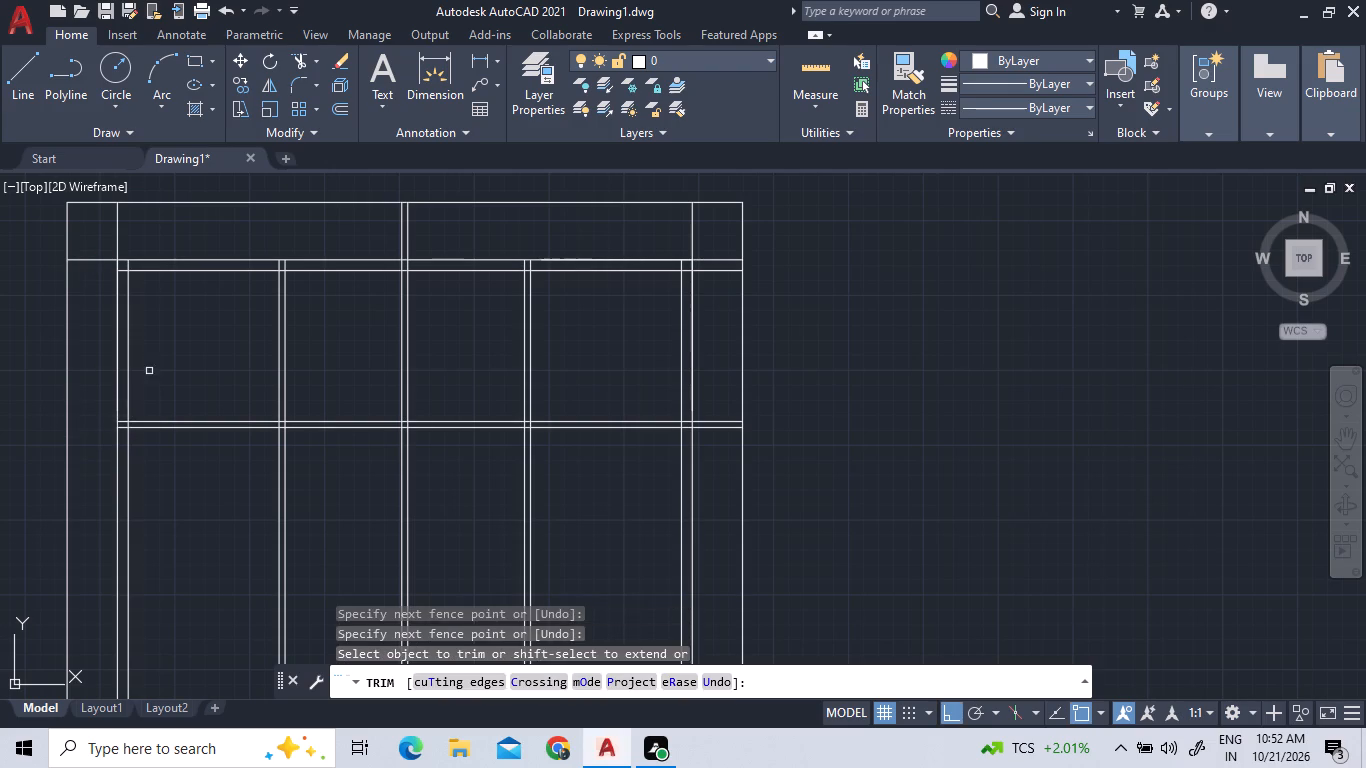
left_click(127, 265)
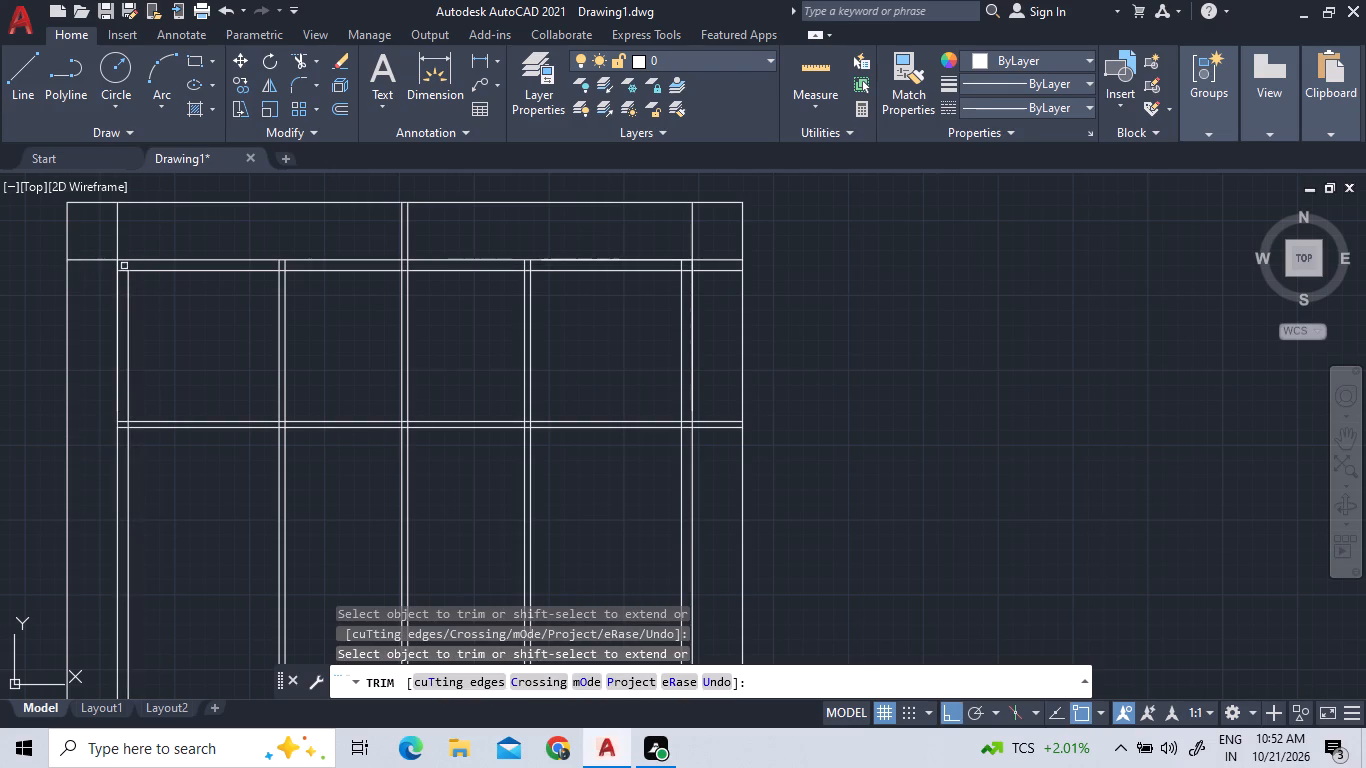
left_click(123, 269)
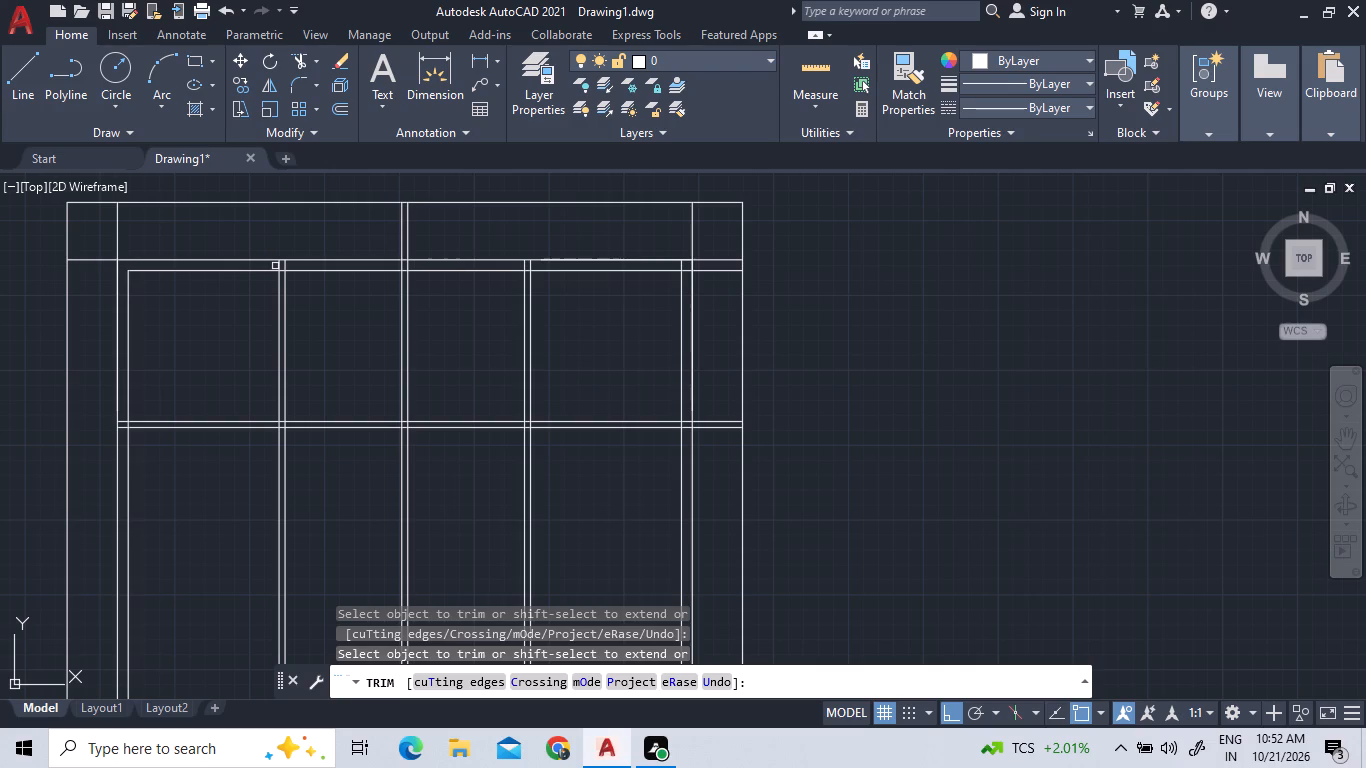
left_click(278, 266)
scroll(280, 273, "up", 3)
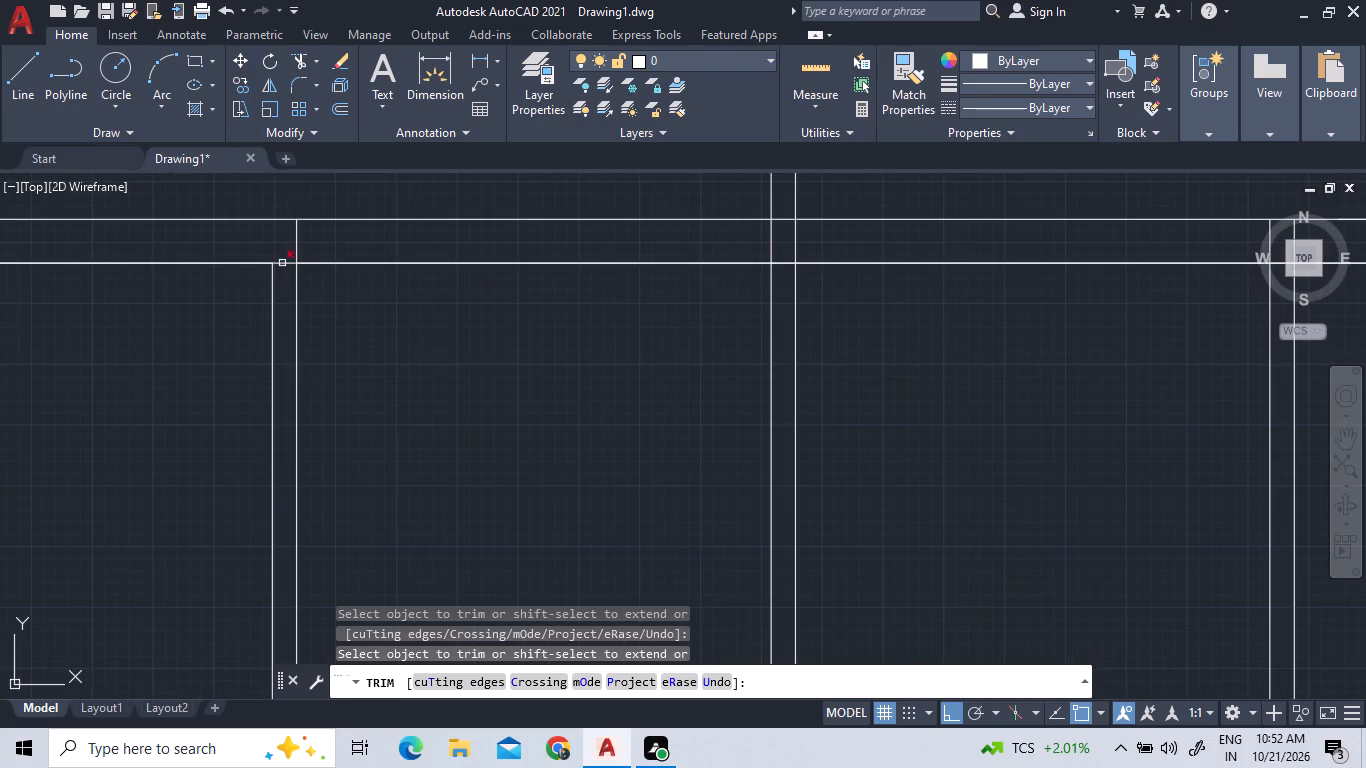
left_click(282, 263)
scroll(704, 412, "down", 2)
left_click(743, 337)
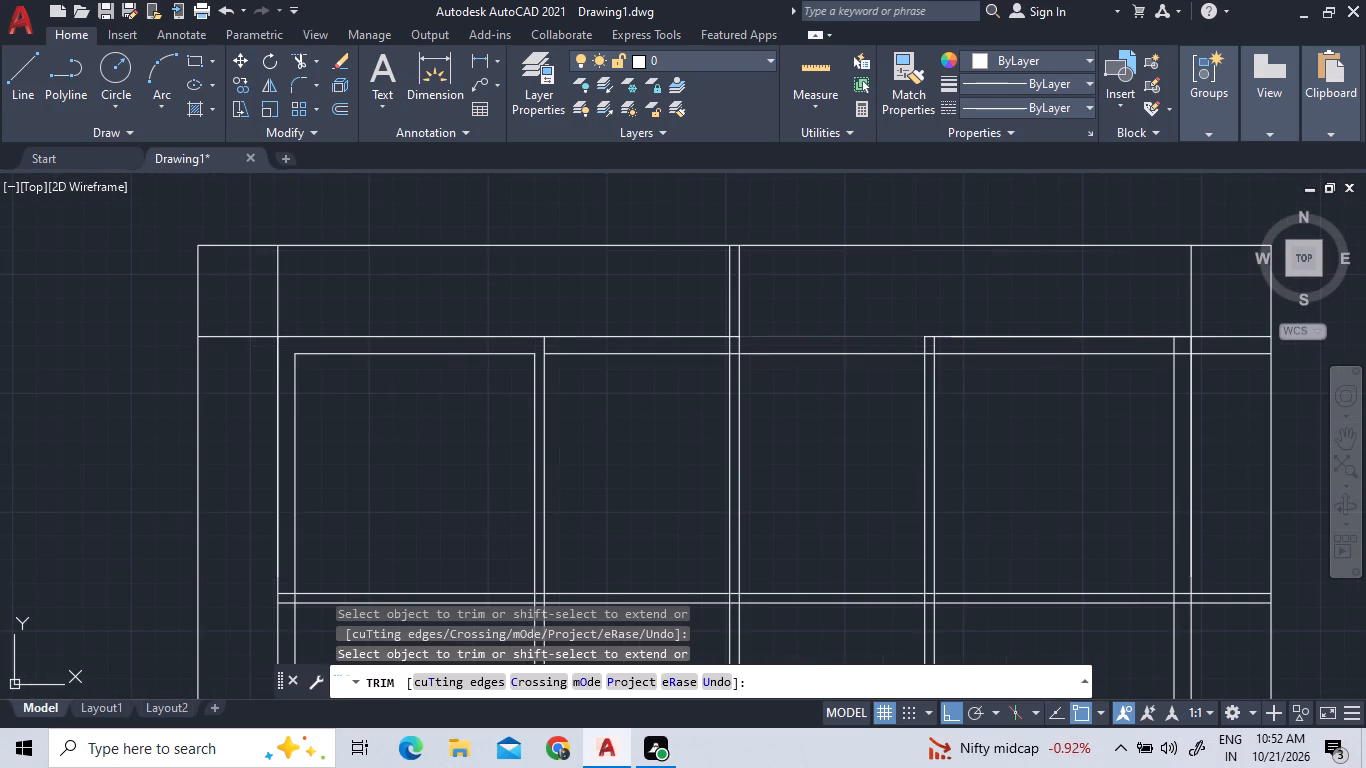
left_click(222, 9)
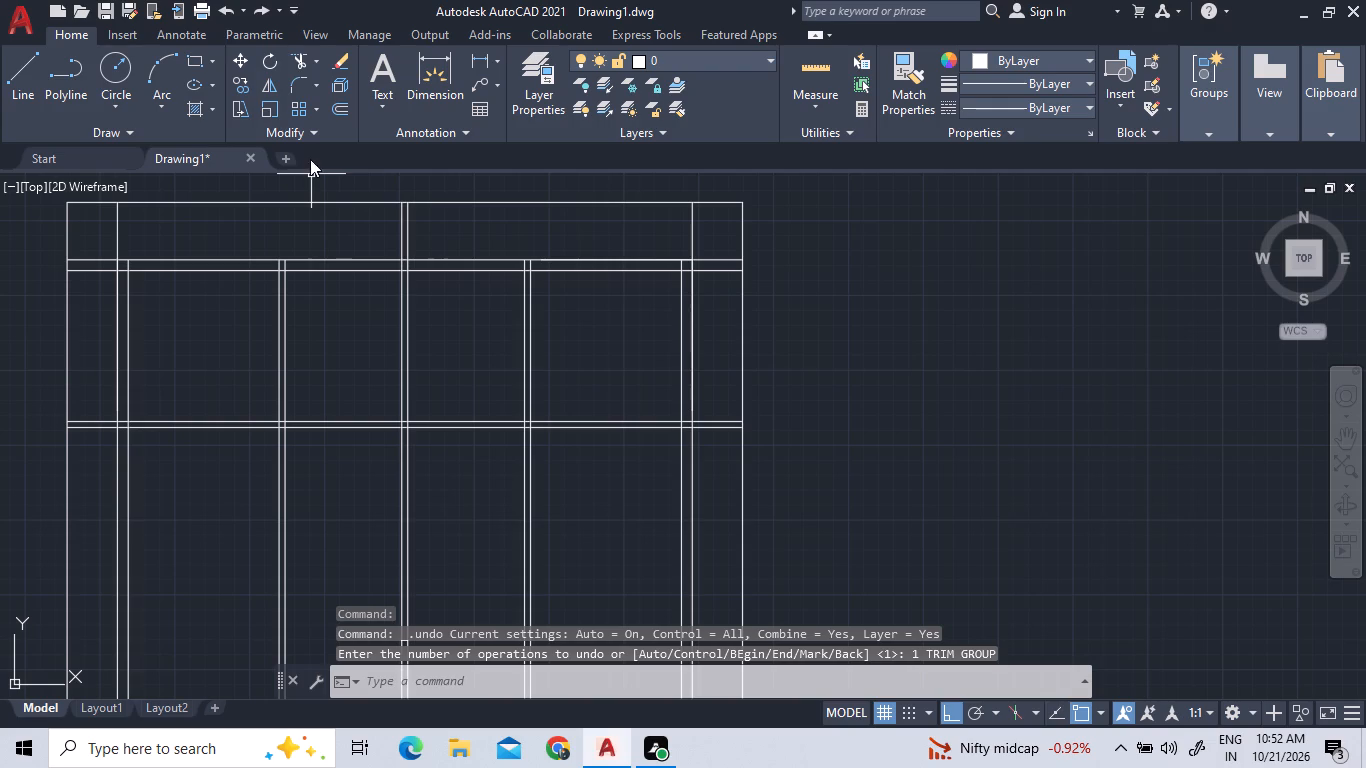
Trim the 9" horizontal wall's lower line and both horizontal partition lines back to the left side wall's outer face.
left_click(291, 63)
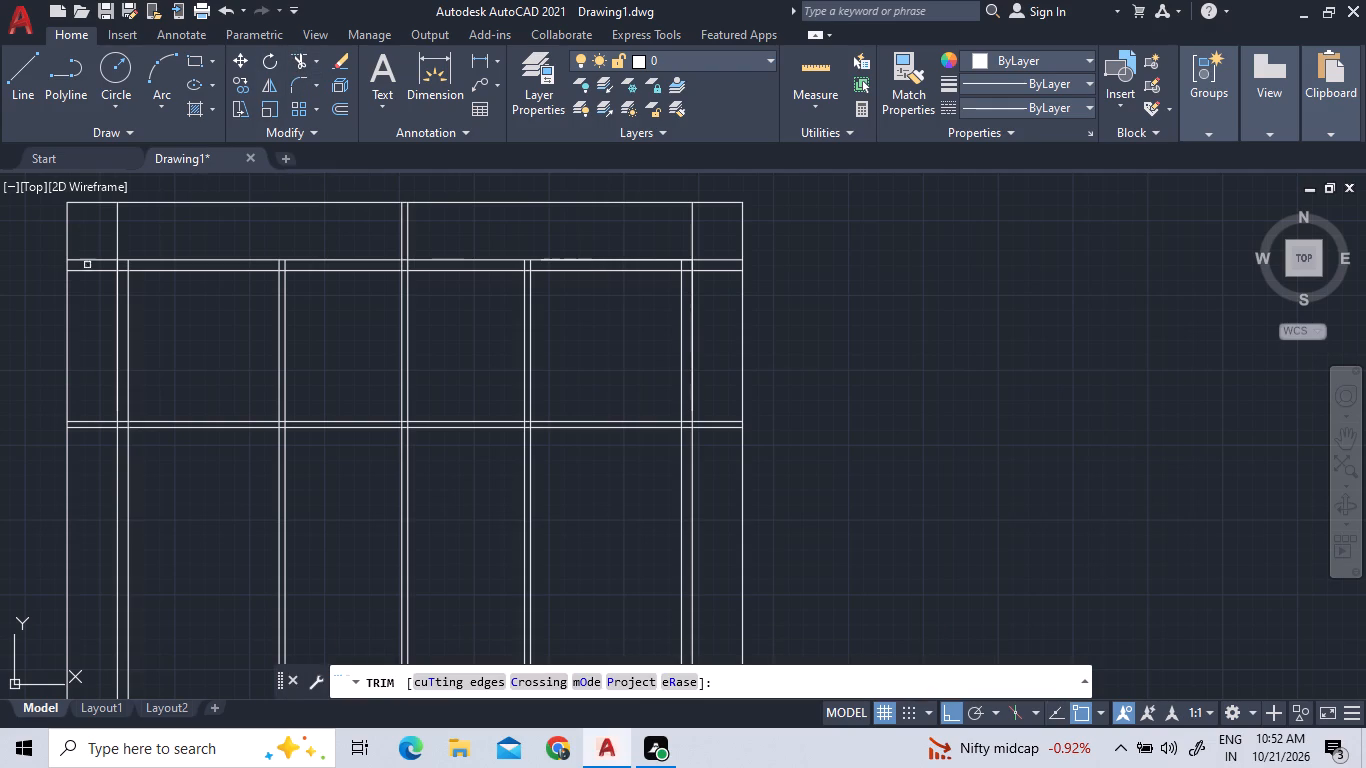
left_click(90, 272)
left_click_drag(94, 472, 97, 454)
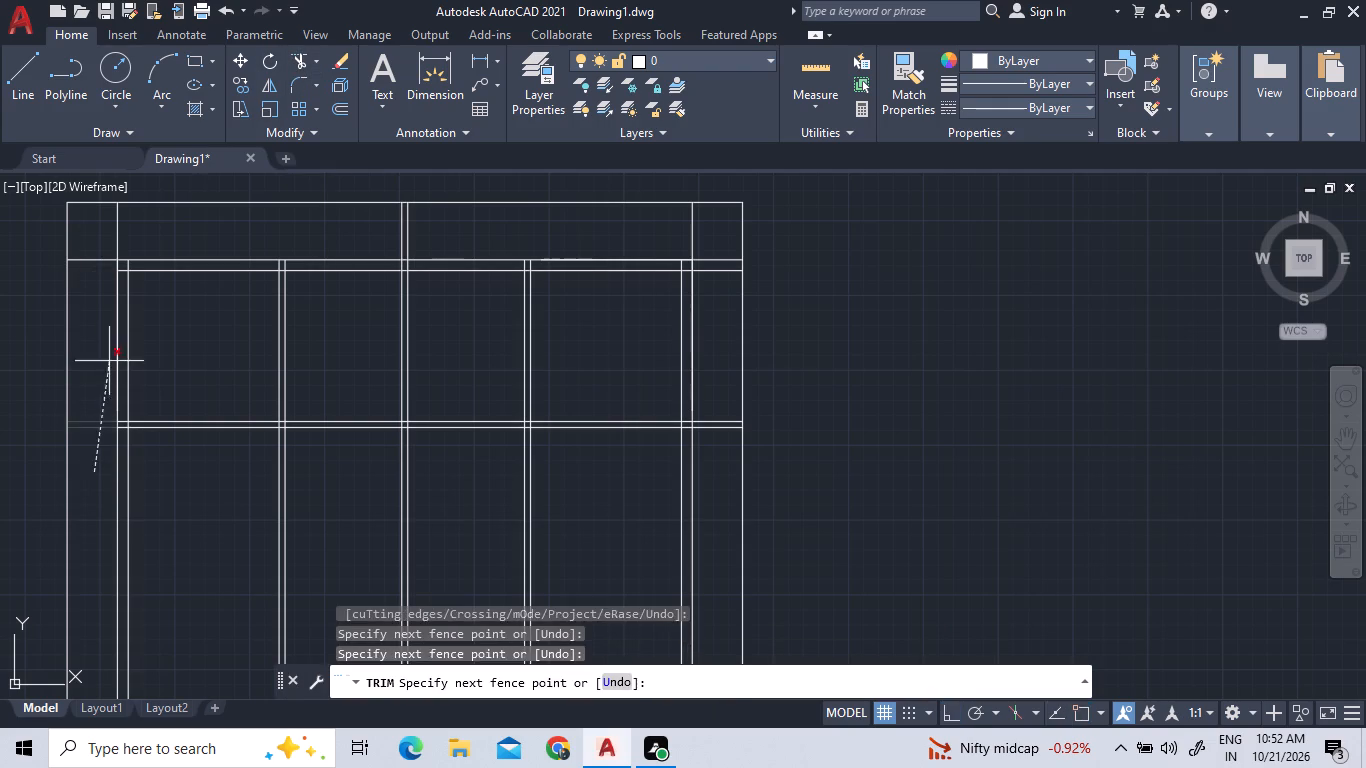
left_click(109, 361)
Trim the overlapping lines where the 9" horizontal wall meets the left vertical partition's left face and the left side wall's inner corner.
scroll(389, 259, "up", 2)
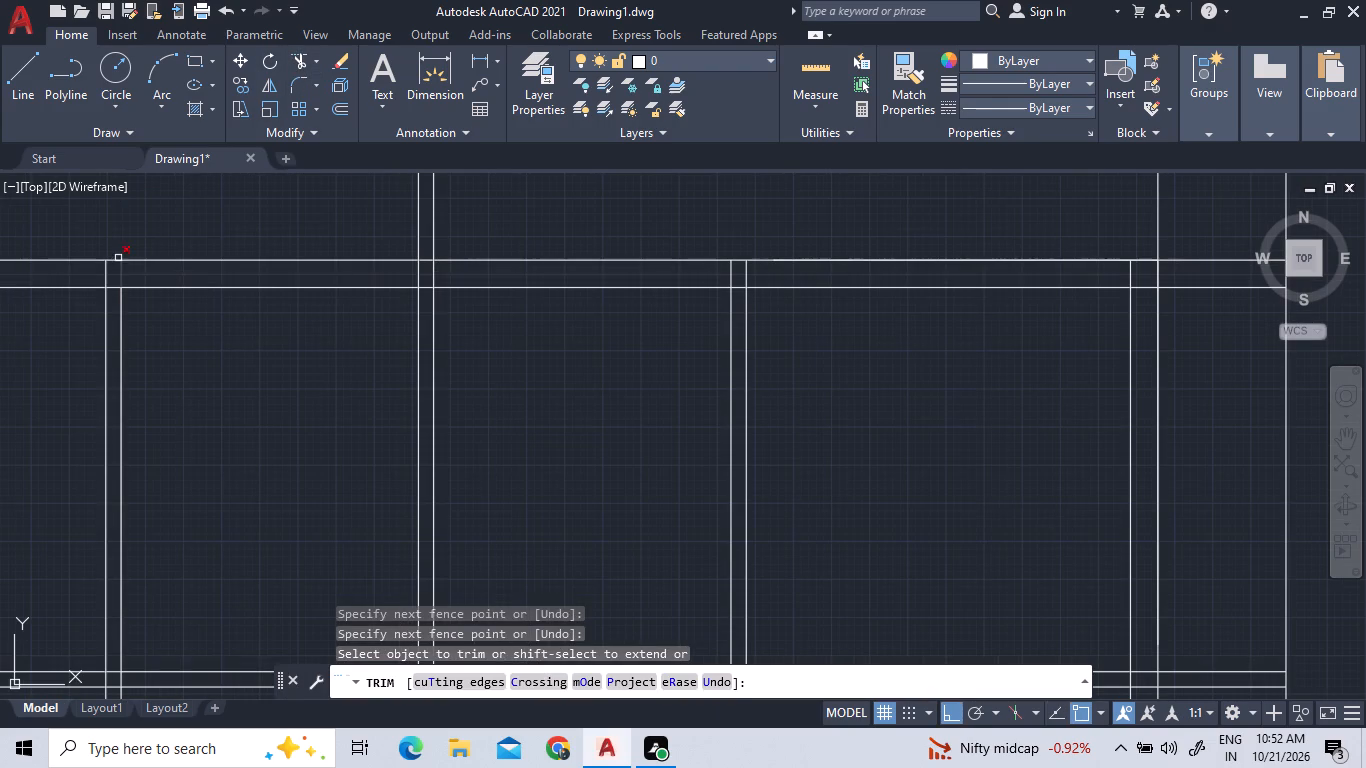
left_click(108, 272)
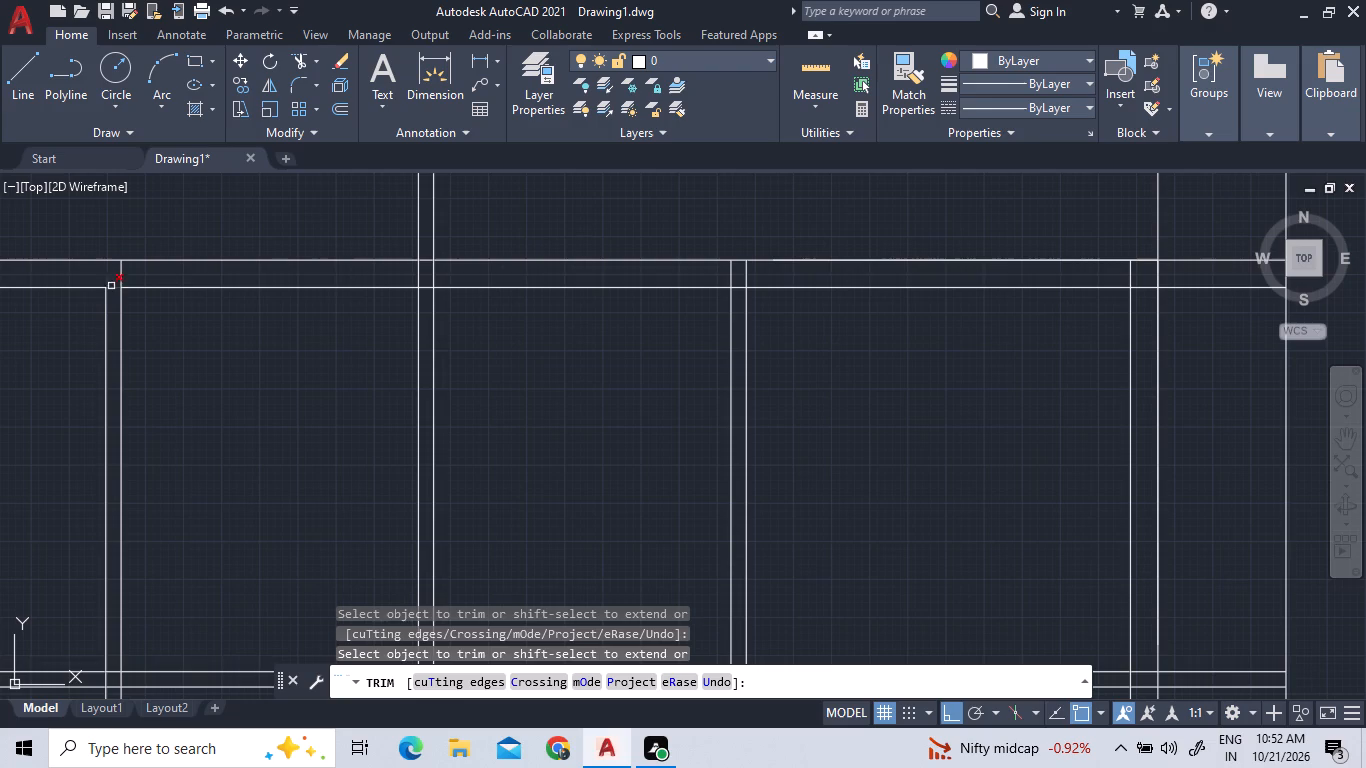
left_click(113, 287)
scroll(339, 420, "down", 3)
scroll(176, 378, "up", 3)
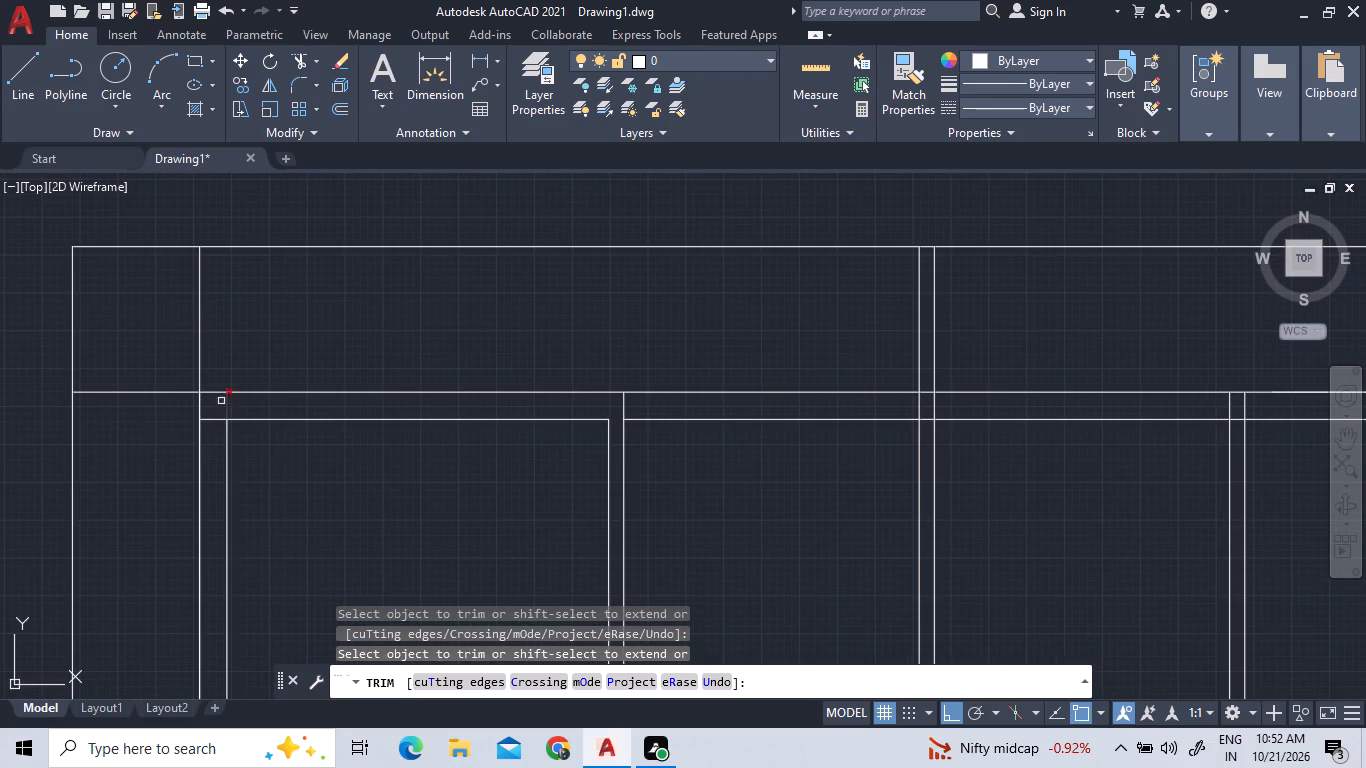
left_click(238, 399)
left_click(215, 423)
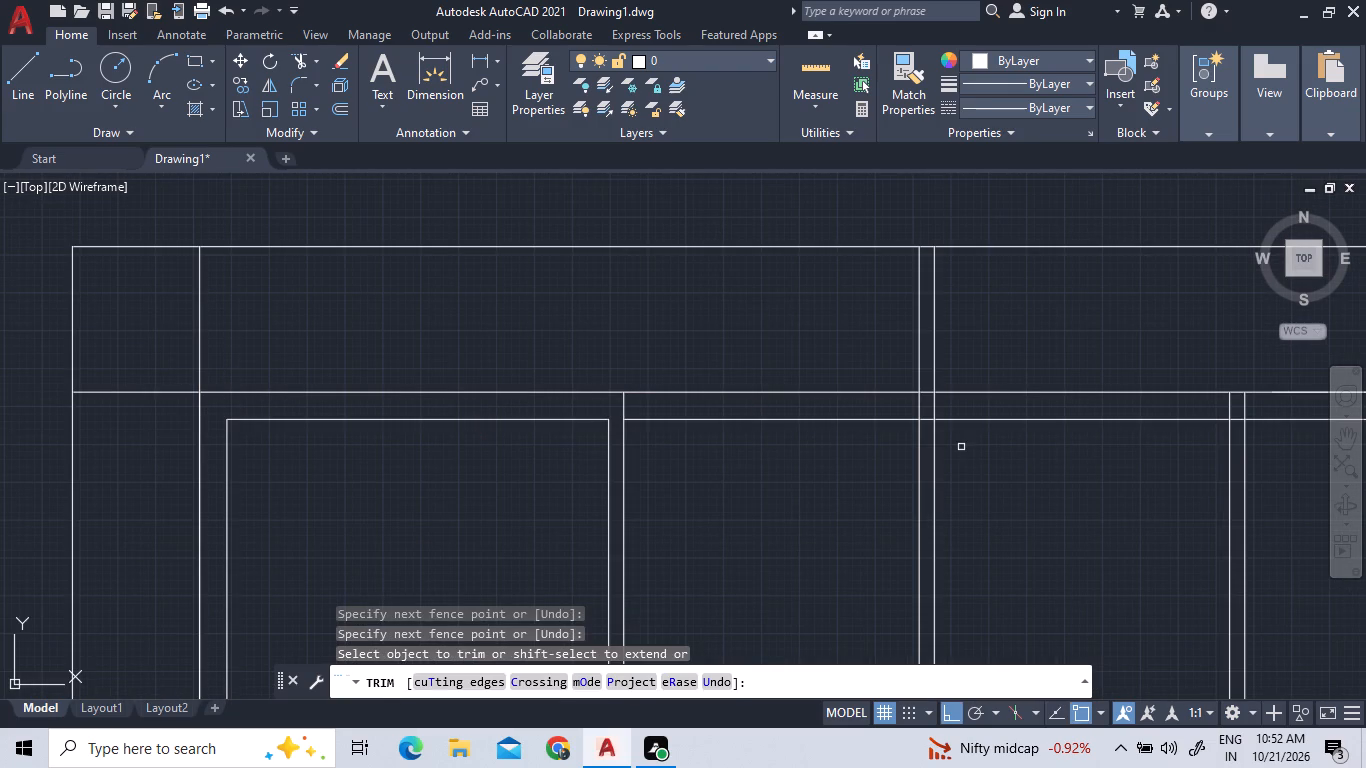
Open the crossing of the central wall and 9" horizontal wall by trimming all four line segments inside it.
left_click(897, 410)
left_click(947, 407)
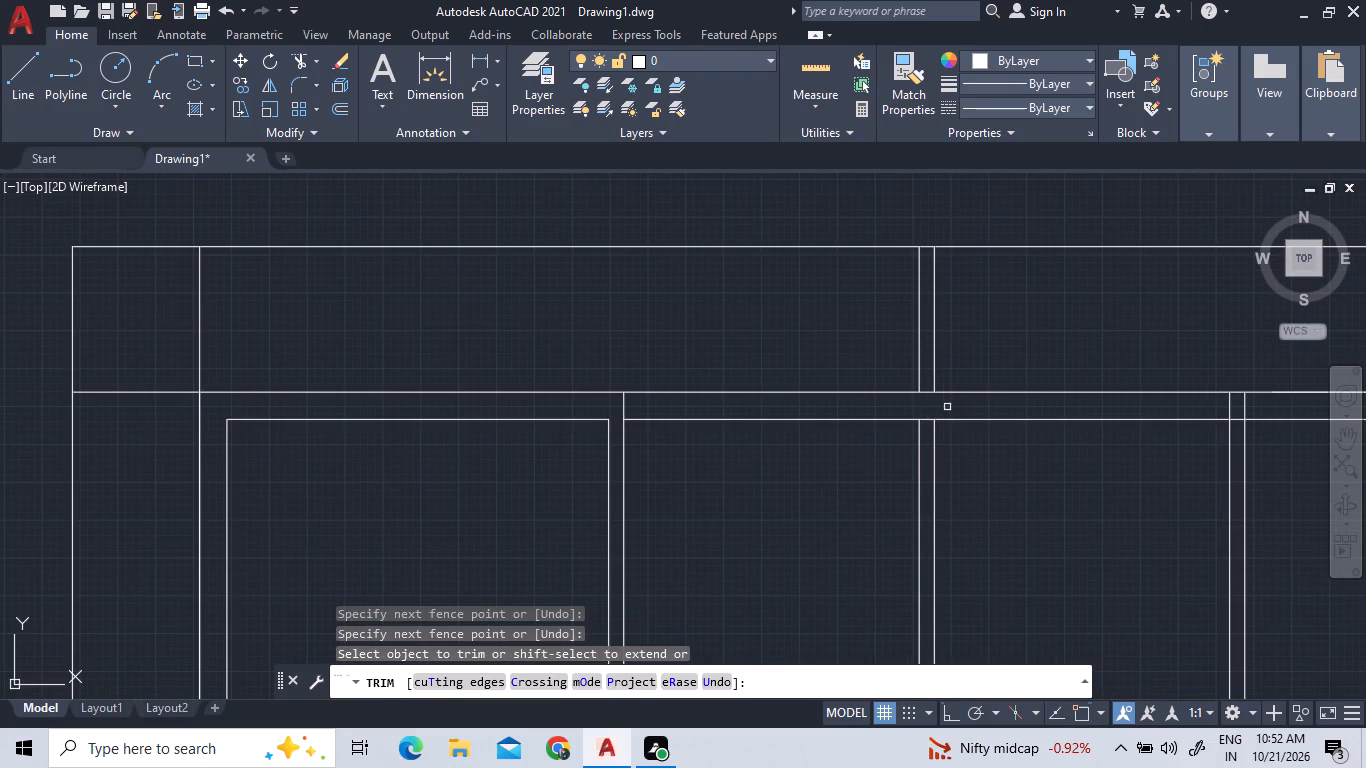
left_click(927, 391)
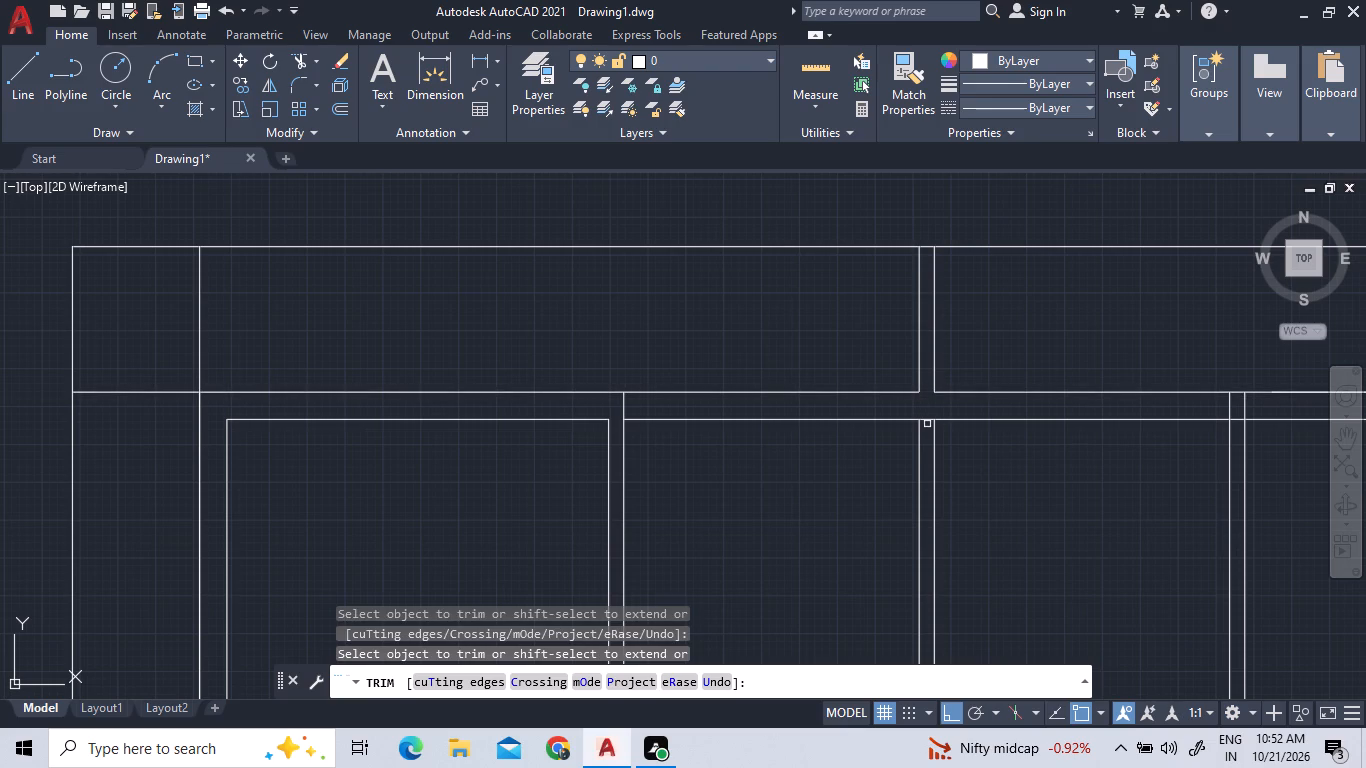
left_click(926, 420)
Trim the right vertical partition's right face inside the 9" horizontal wall, and the wall's lower line between the partition's faces.
scroll(731, 459, "down", 3)
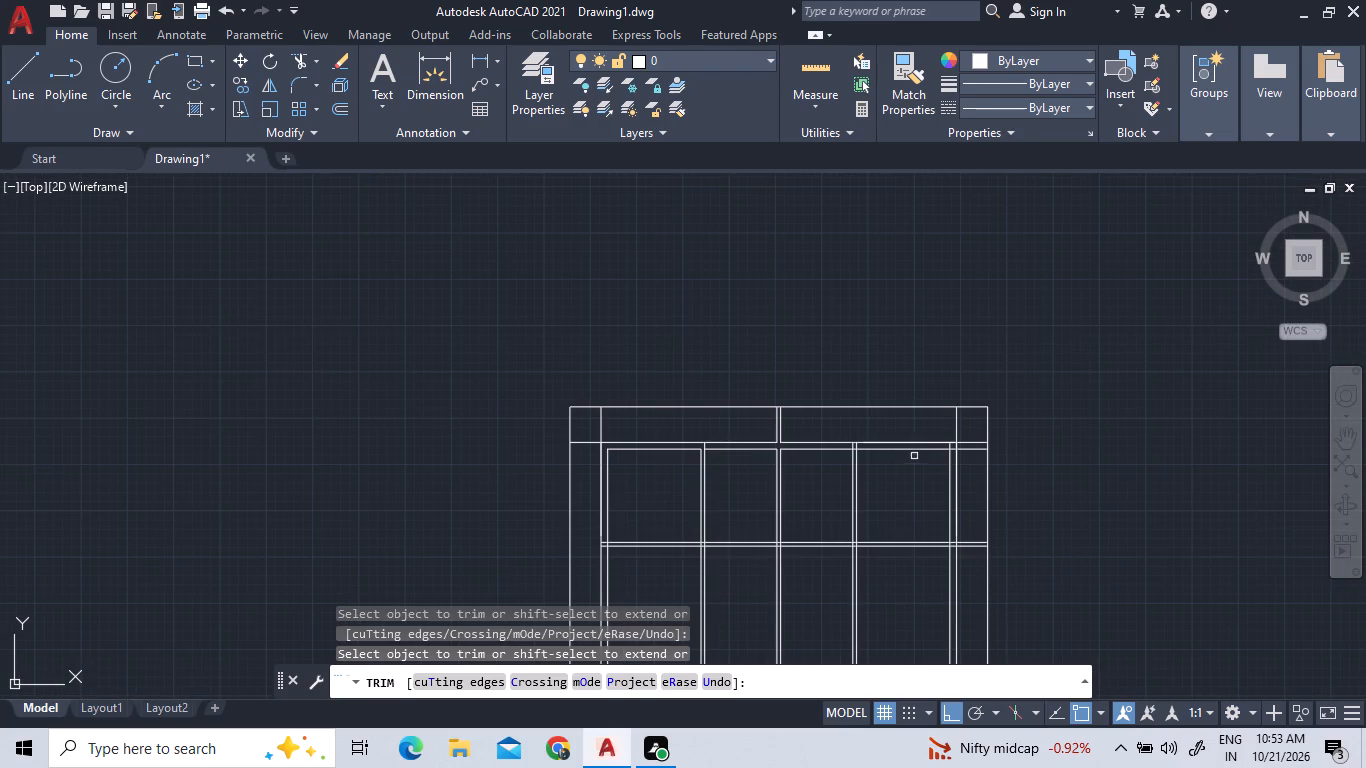
scroll(1050, 434, "up", 2)
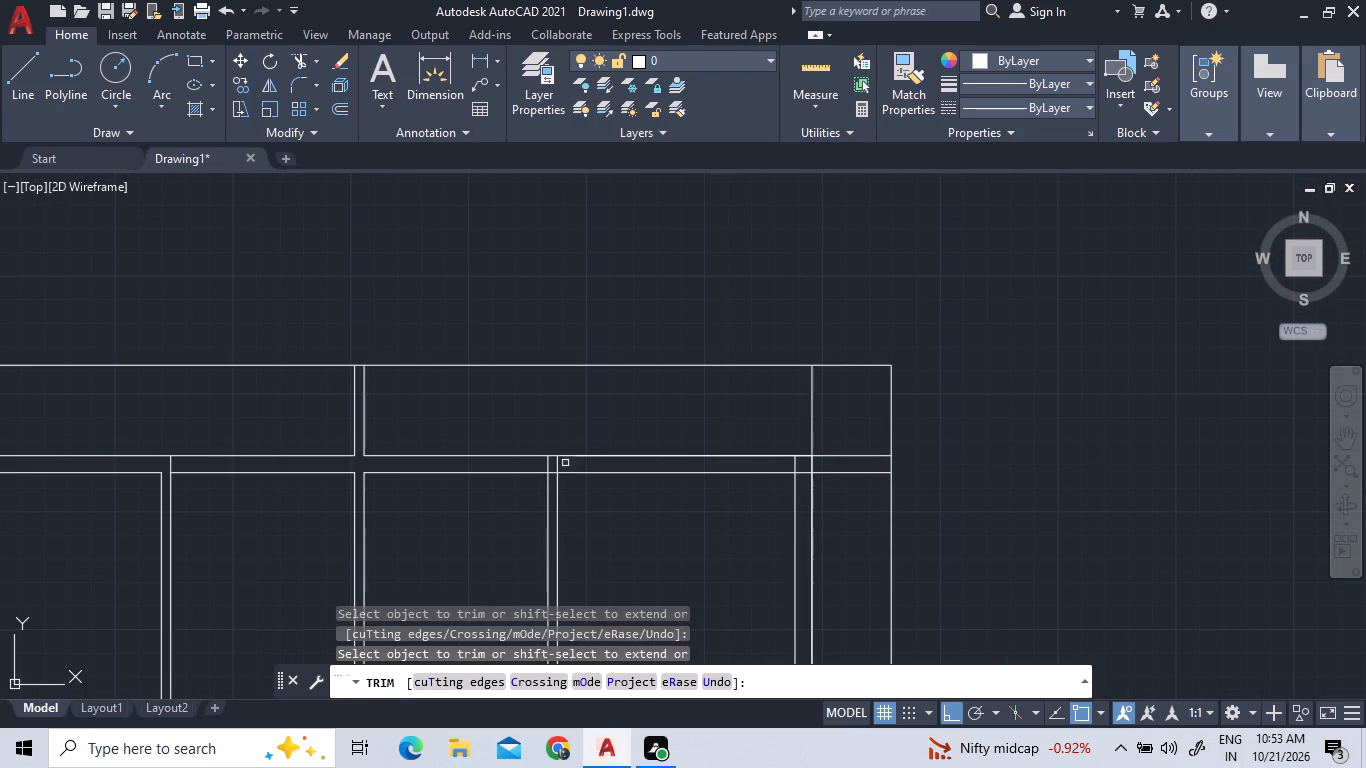
left_click(558, 464)
scroll(552, 465, "up", 4)
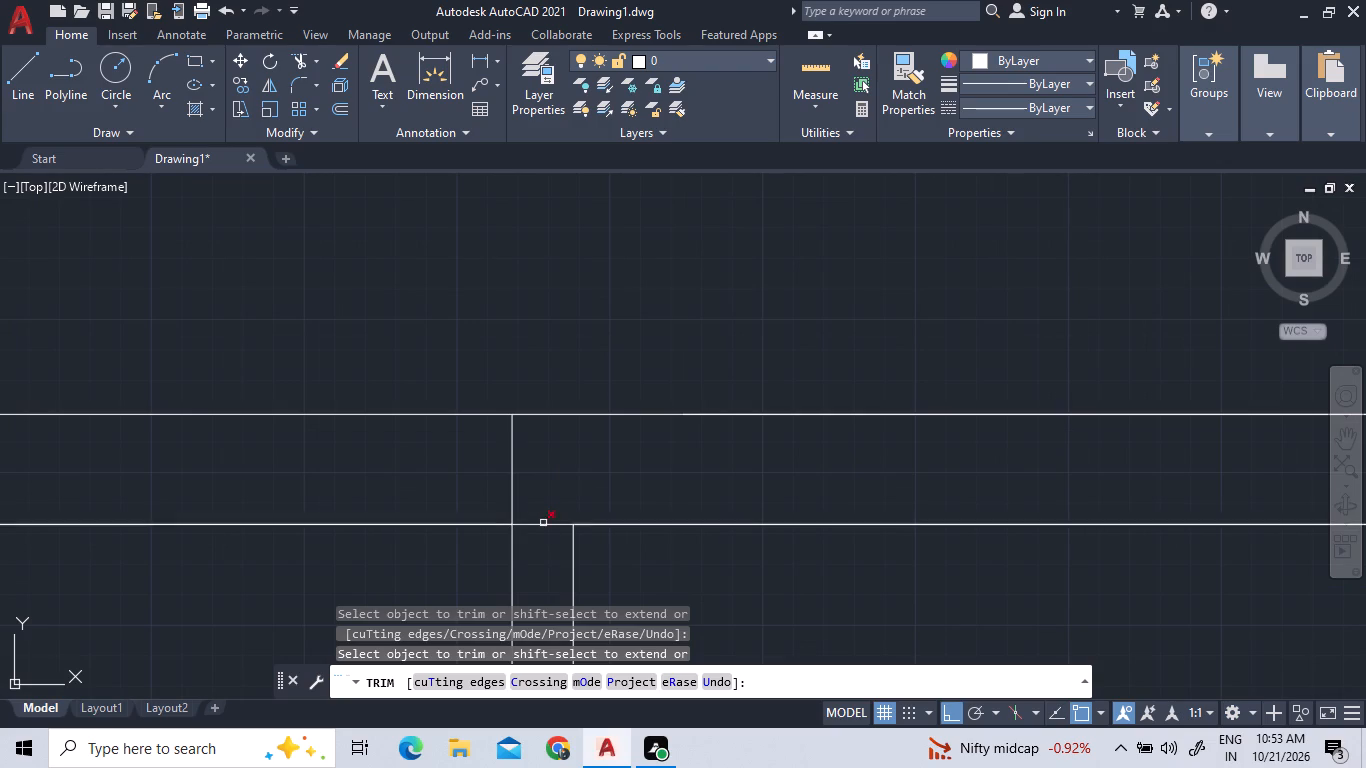
left_click(543, 525)
Trim the right side wall's inner face and the 9" horizontal wall's lower line where they overlap, forming a clean inner corner.
scroll(560, 478, "down", 3)
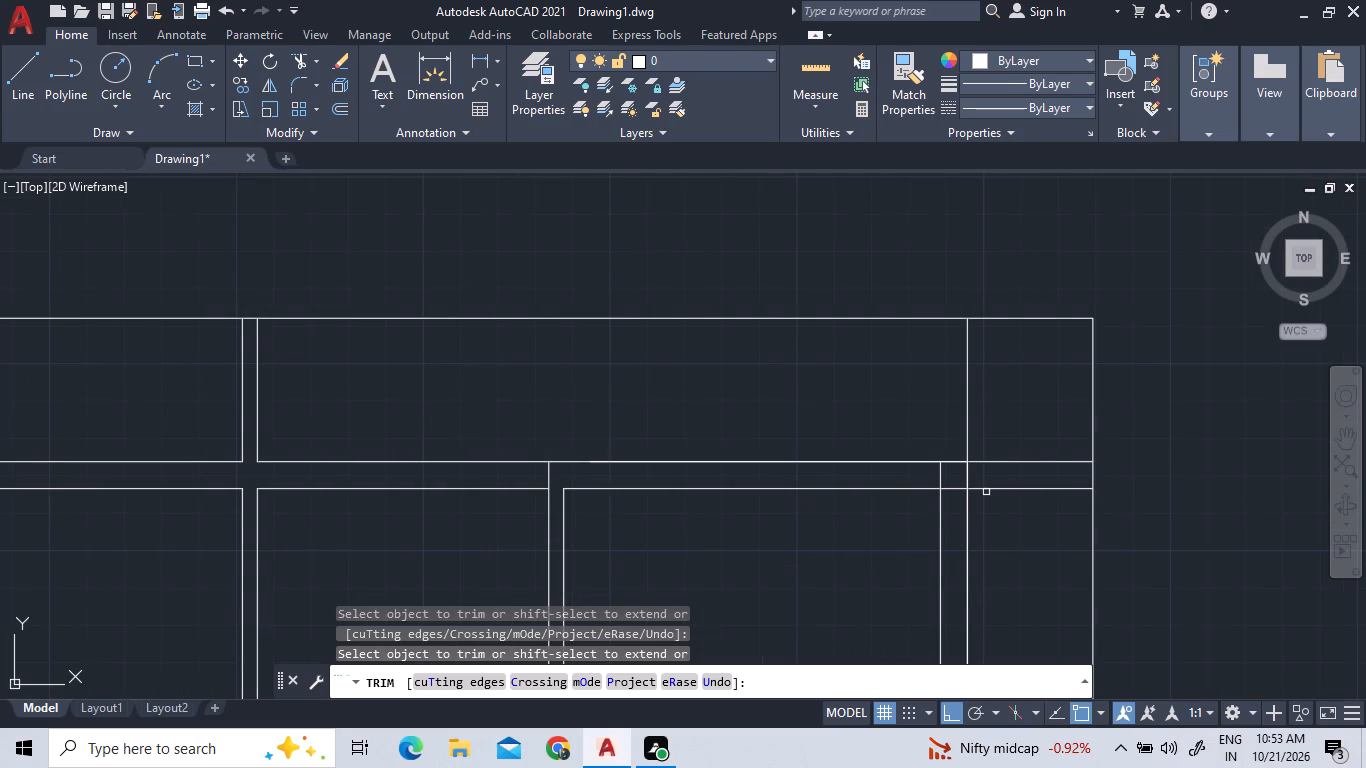
scroll(992, 485, "up", 2)
left_click(898, 524)
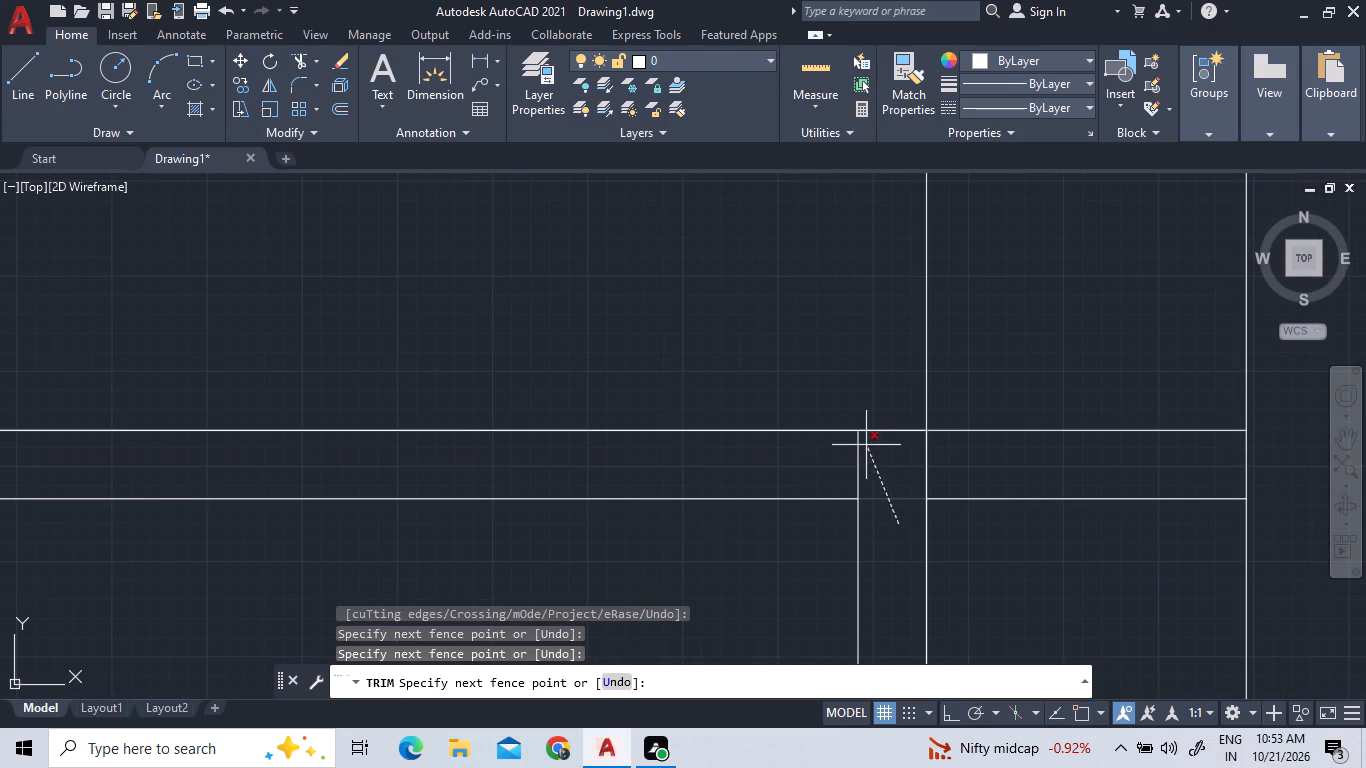
left_click(854, 452)
scroll(888, 438, "down", 3)
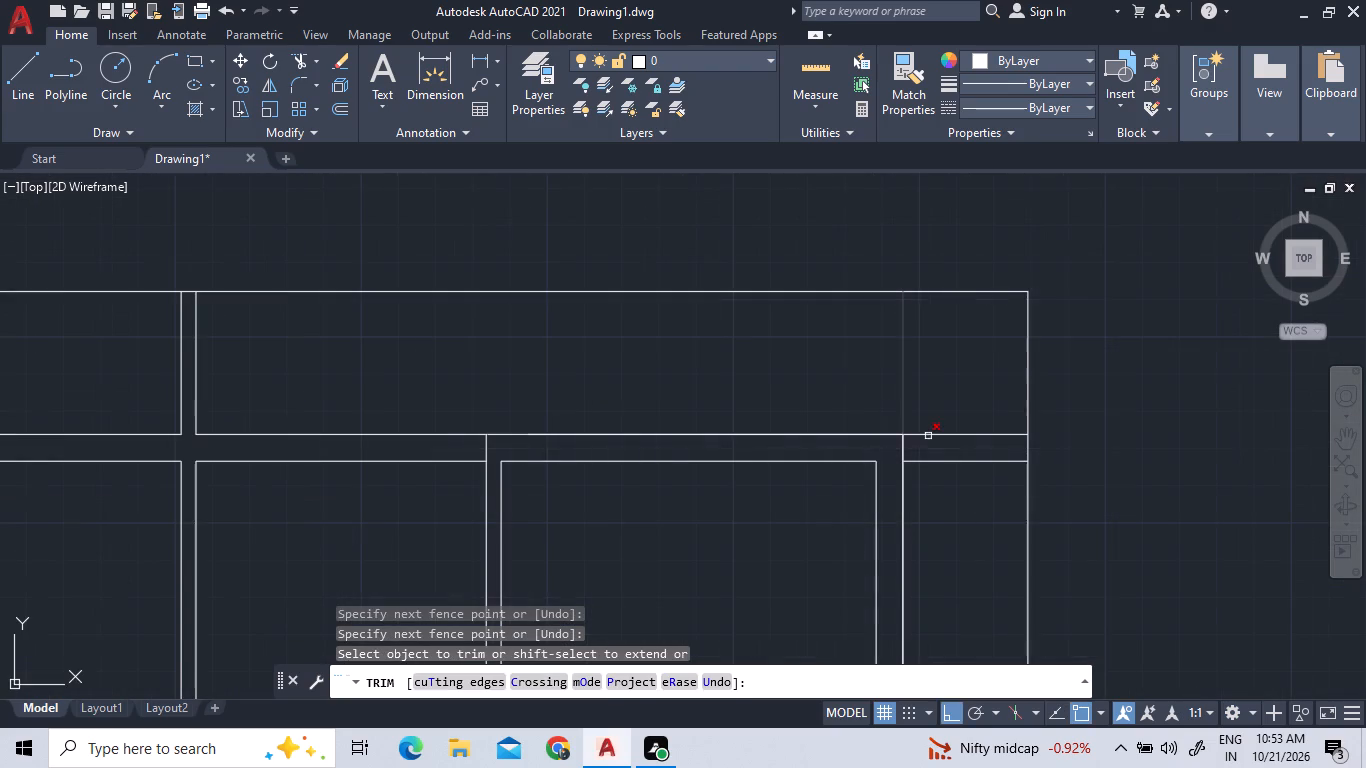
Trim the 9" horizontal wall's lower line and the horizontal partition's two lines where they overrun the right side wall's outer face.
left_click(939, 460)
scroll(840, 396, "down", 3)
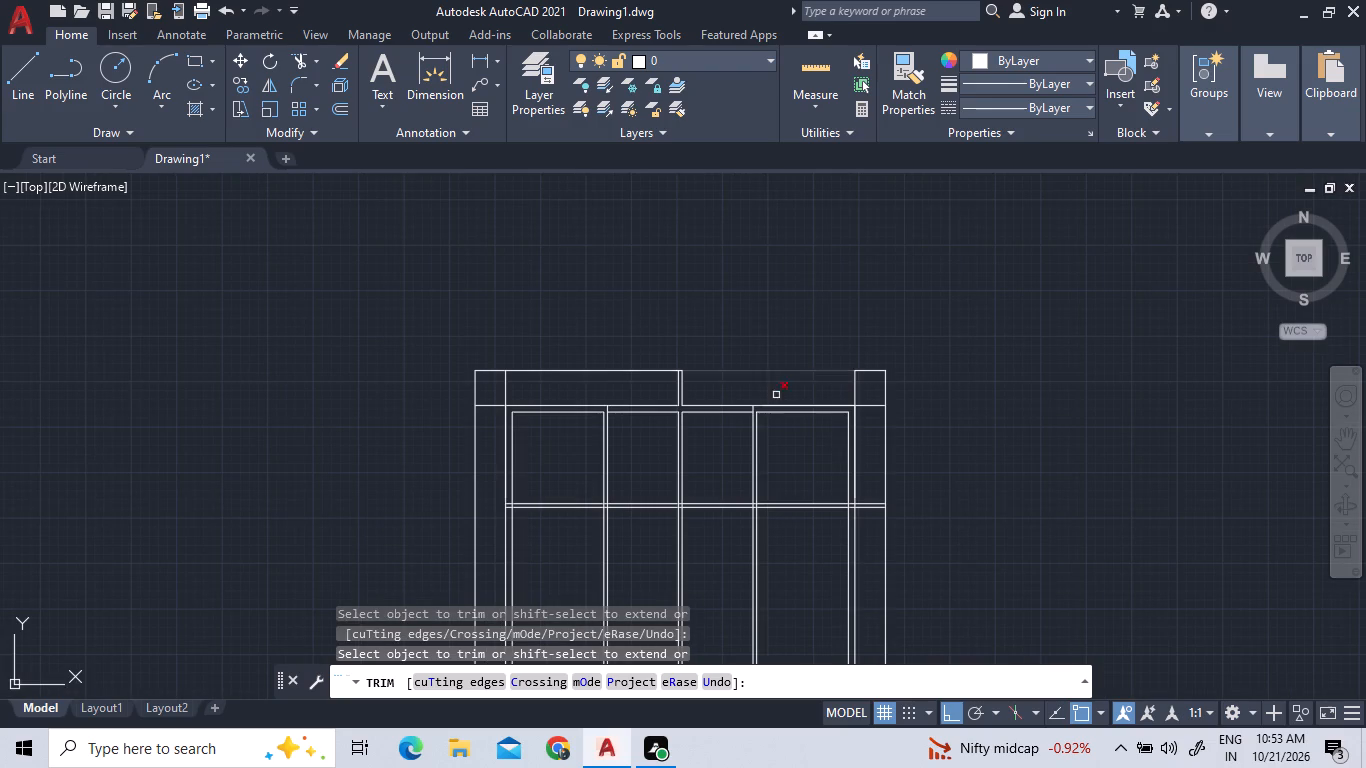
scroll(758, 530, "up", 4)
scroll(922, 491, "down", 2)
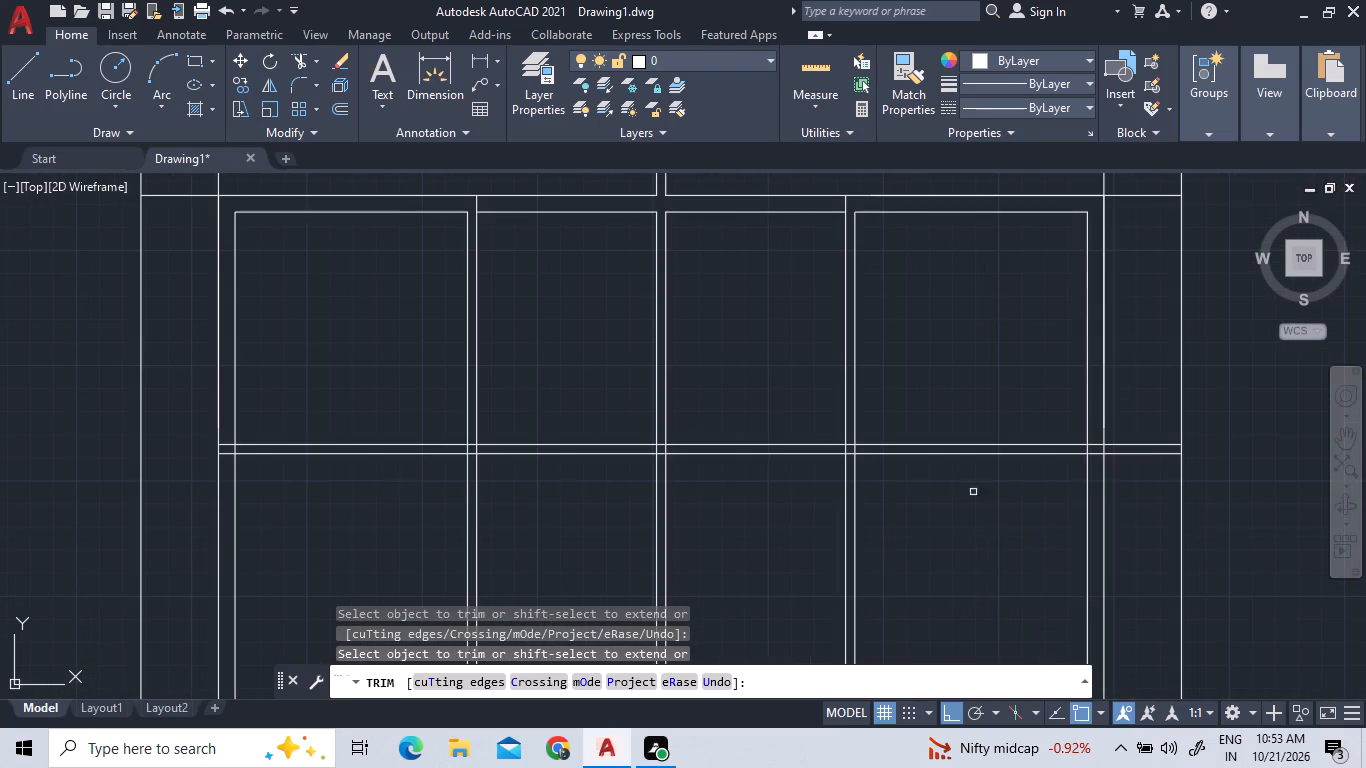
left_click(1154, 458)
left_click(1148, 442)
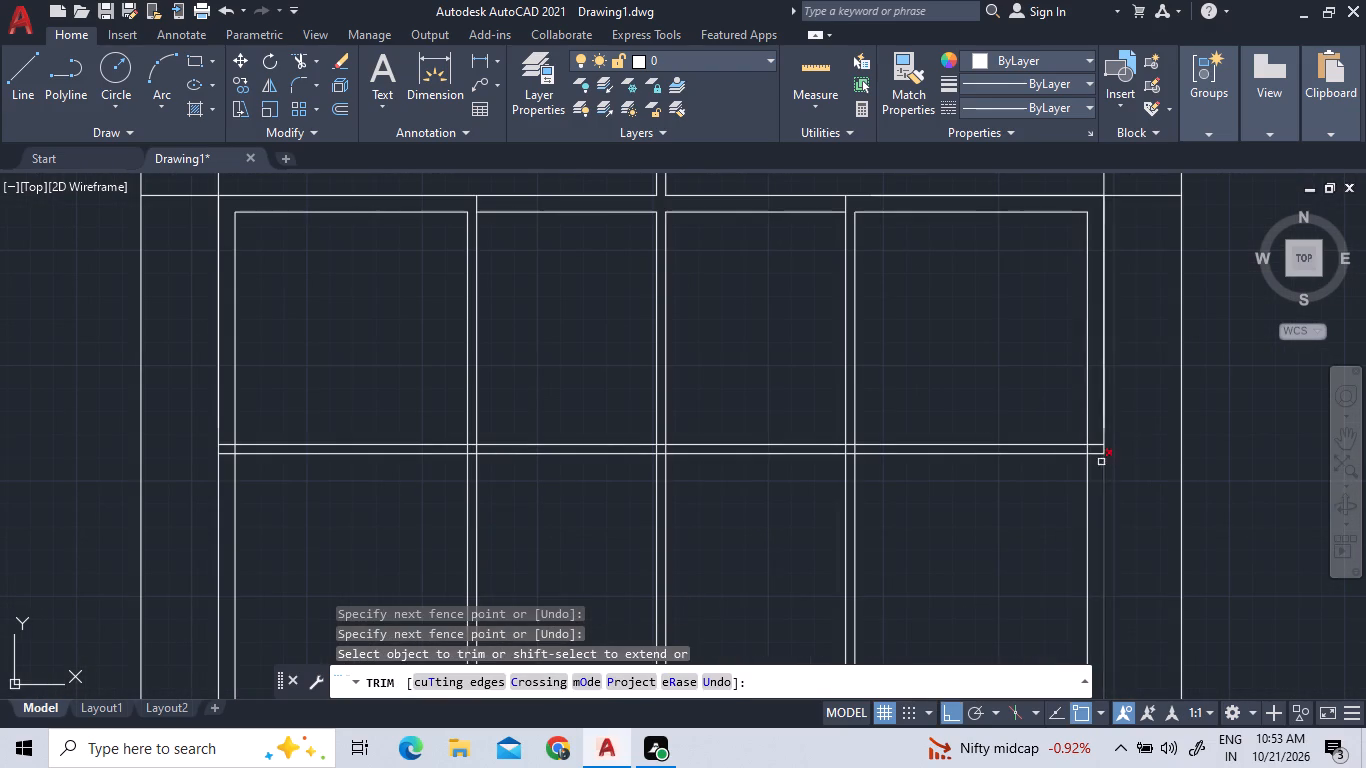
Trim the right side wall's inner face inside the horizontal partition, and the partition's upper line within the side wall.
scroll(1101, 462, "up", 2)
left_click(1064, 435)
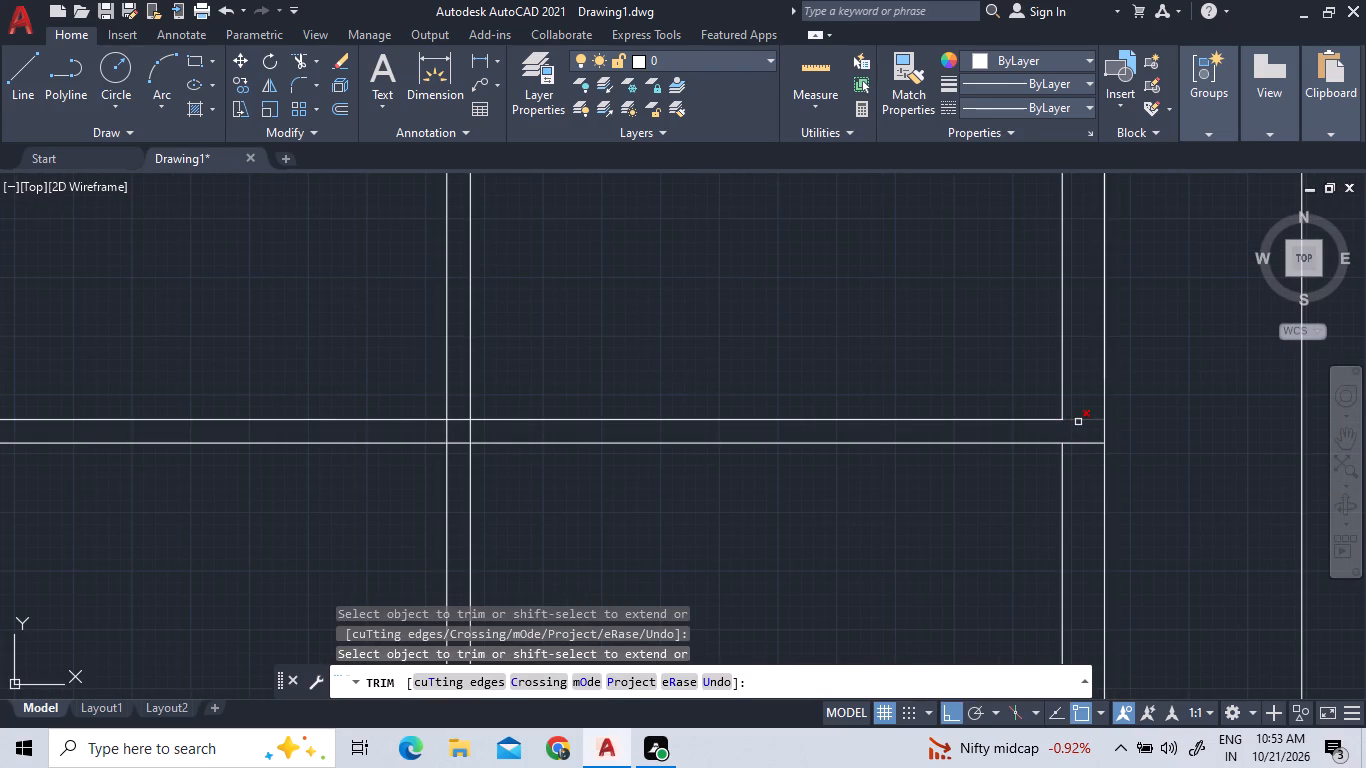
left_click(1078, 422)
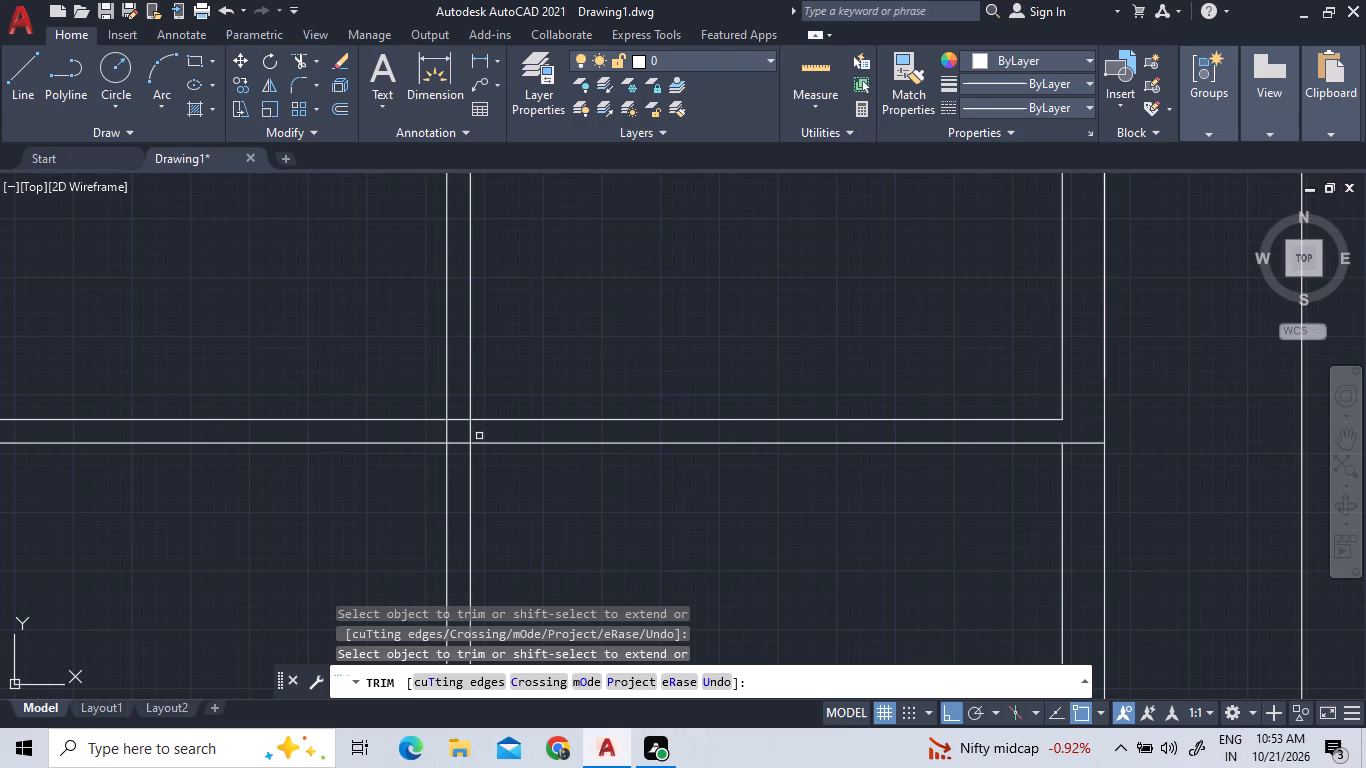
Trim the right vertical partition's right face and the horizontal partition's upper line inside their crossing.
left_click(479, 436)
left_click(460, 414)
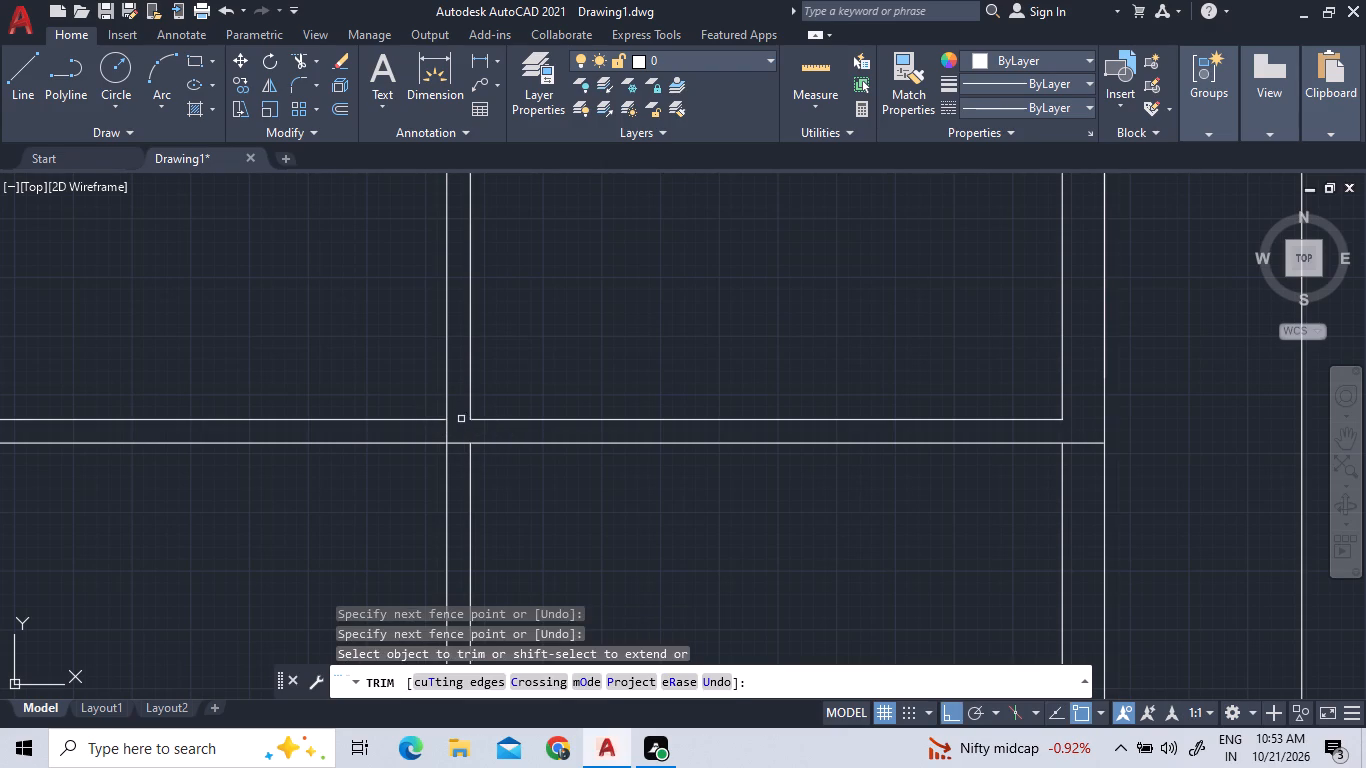
Open the crossing of the central wall and the horizontal partition by trimming all four line segments inside it.
scroll(471, 433, "down", 3)
scroll(340, 443, "up", 3)
left_click(374, 423)
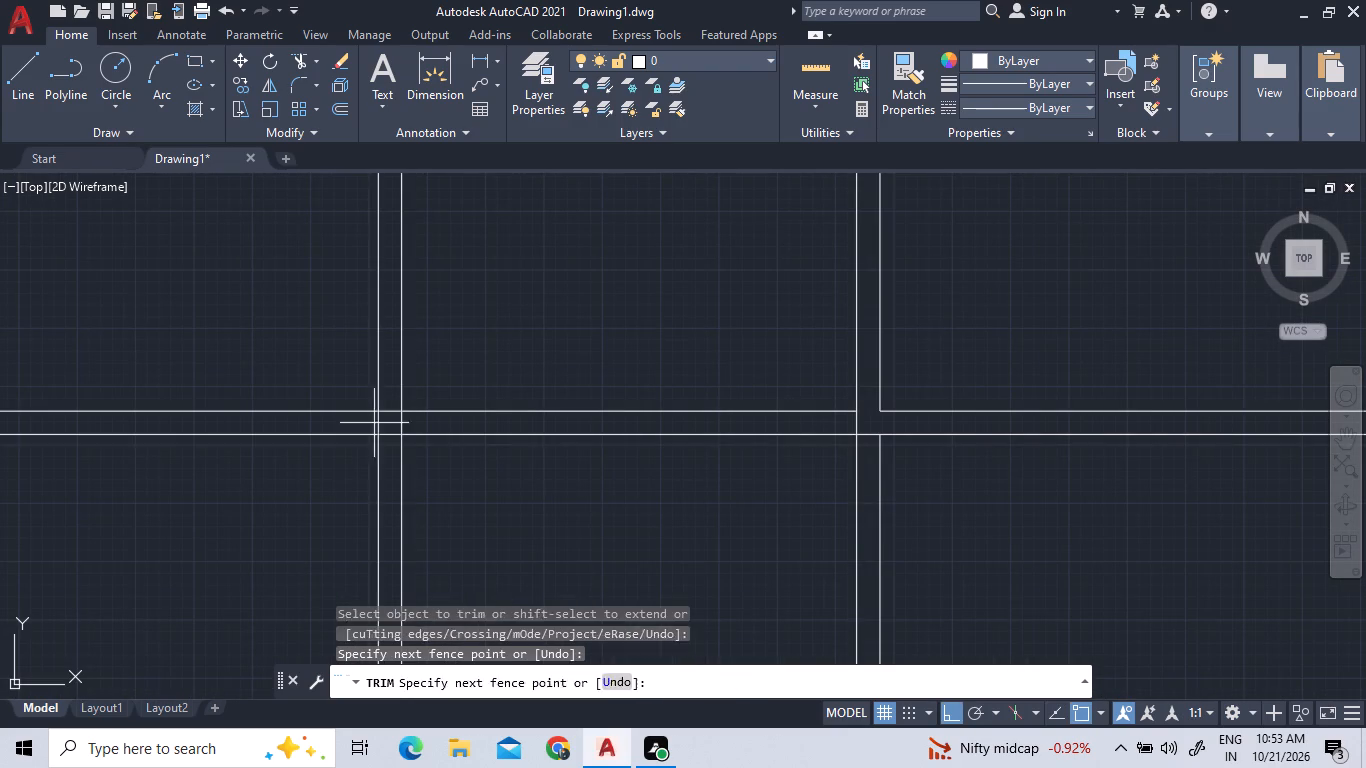
left_click(394, 408)
left_click(401, 418)
scroll(558, 419, "down", 3)
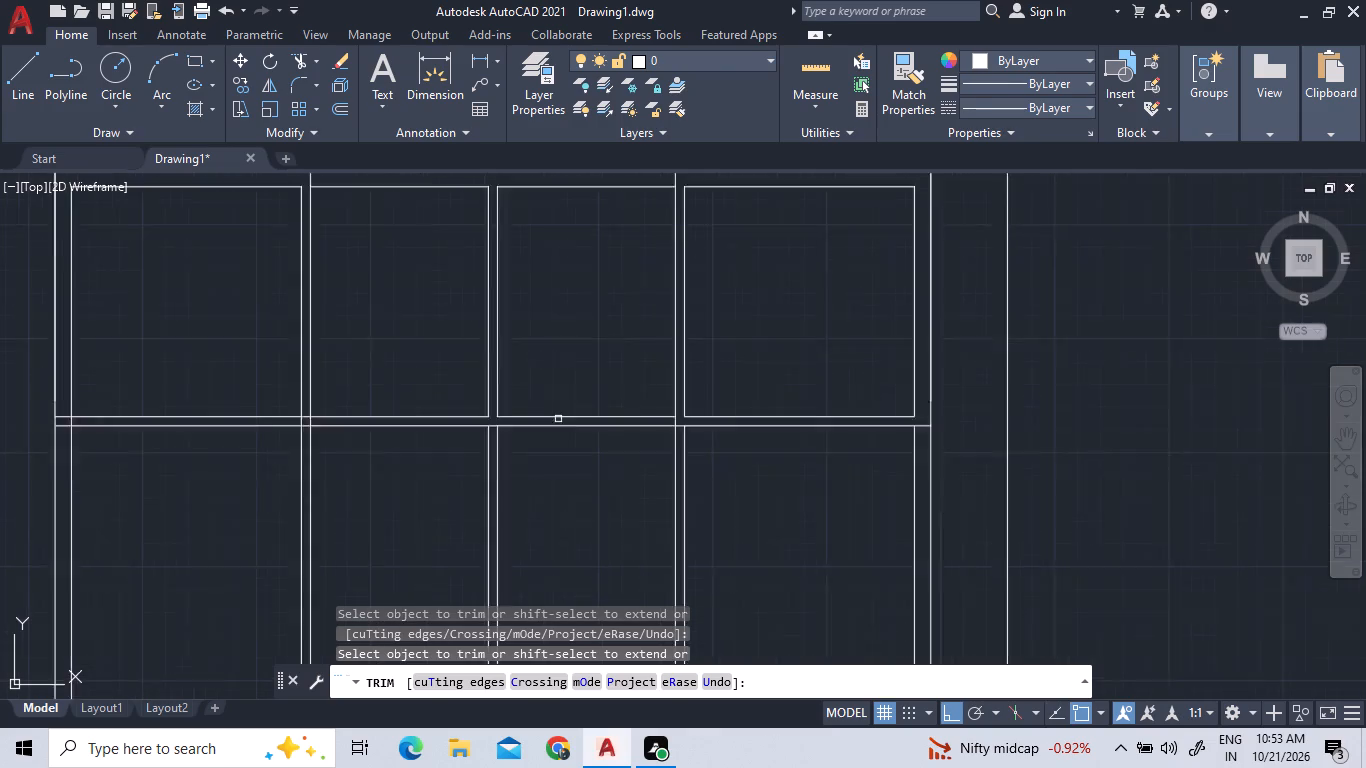
scroll(521, 427, "up", 3)
left_click(505, 413)
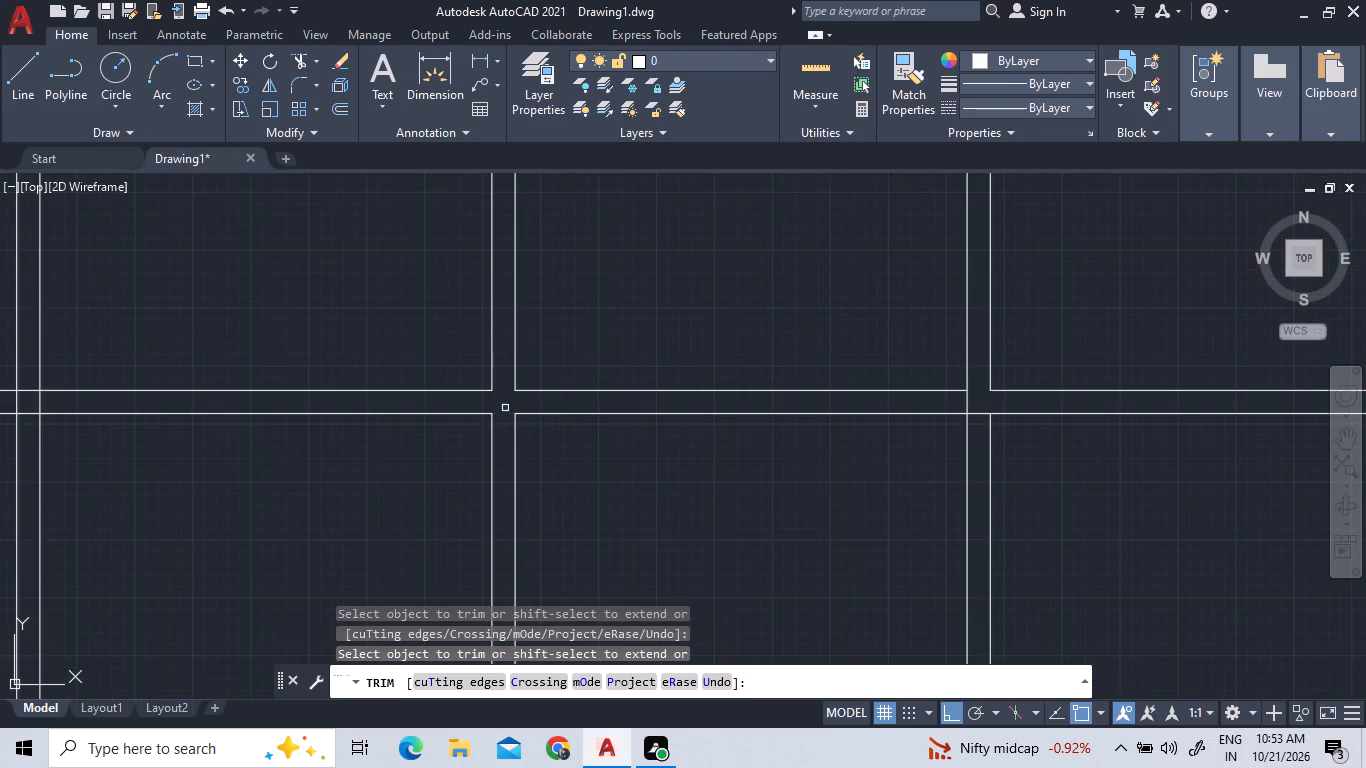
Trim the left vertical partition's left face and the horizontal partition's upper line inside their crossing.
scroll(450, 406, "down", 3)
scroll(340, 403, "up", 4)
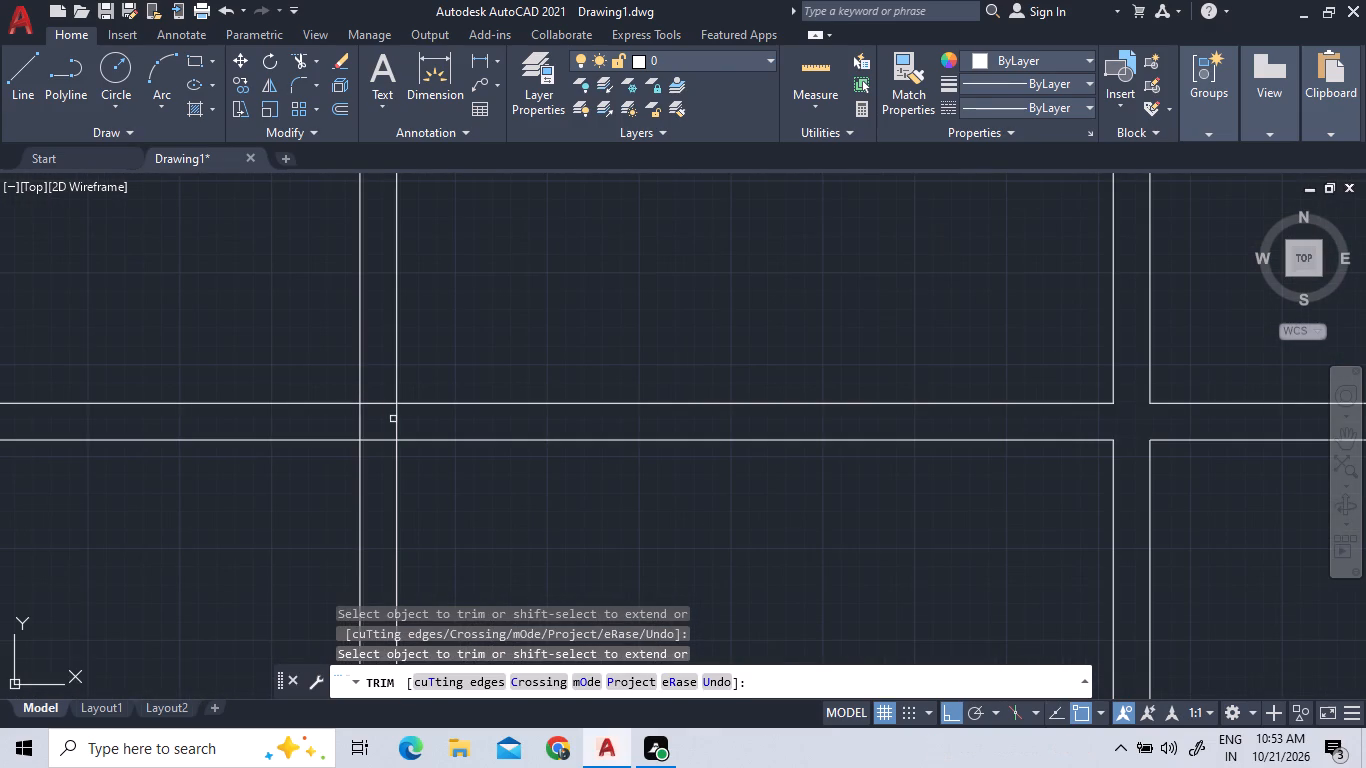
left_click(404, 421)
left_click(410, 420)
left_click(383, 417)
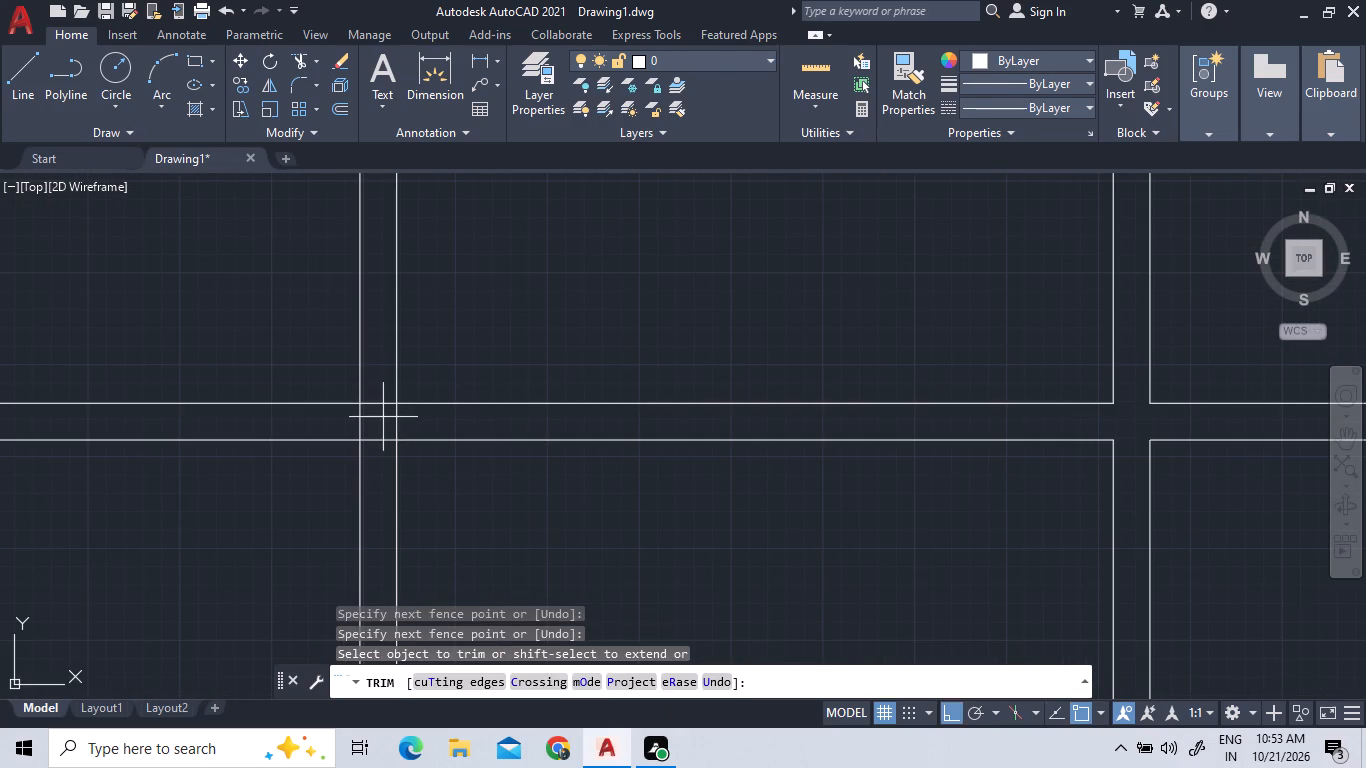
left_click(363, 417)
left_click(349, 417)
left_click(376, 402)
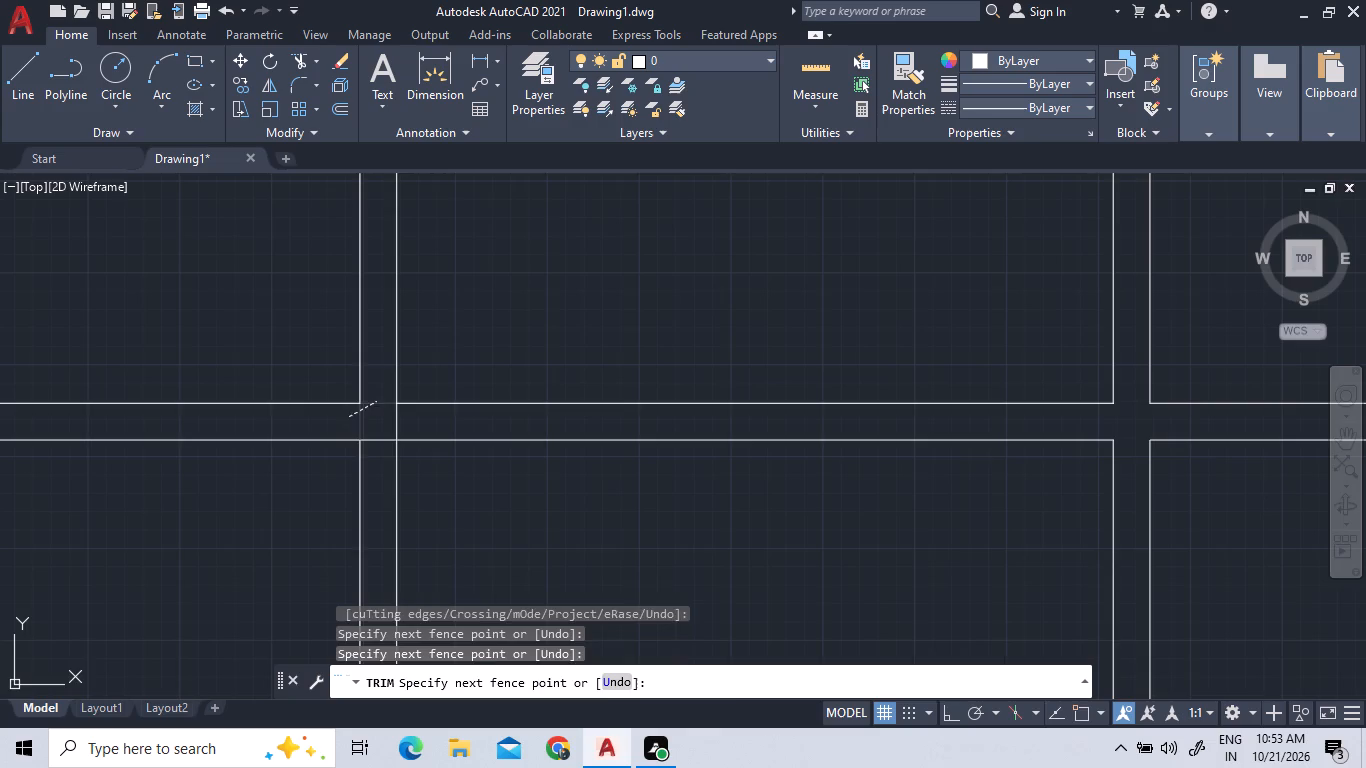
Trim the left side wall's inner face inside the horizontal partition, and both partition lines within the side wall.
scroll(382, 423, "down", 3)
scroll(130, 430, "up", 3)
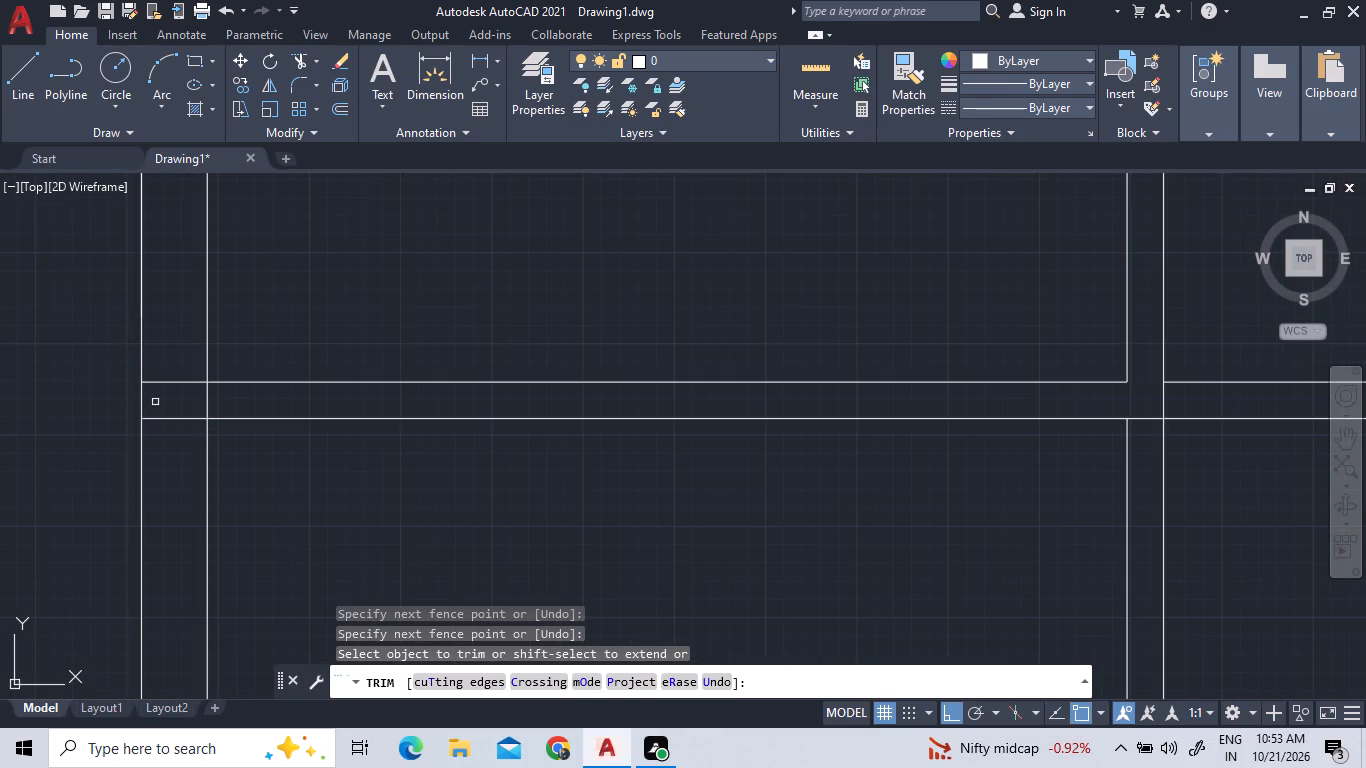
left_click(189, 381)
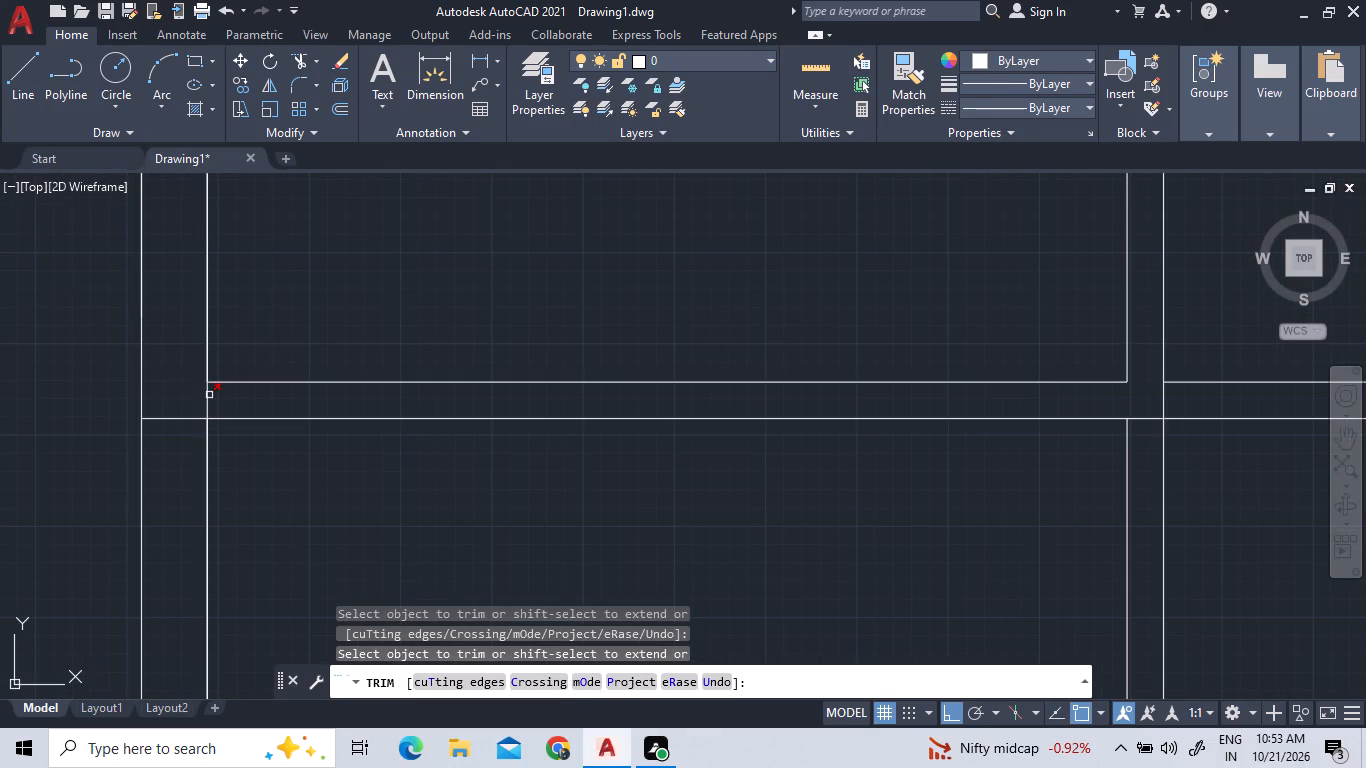
left_click(210, 396)
left_click(190, 397)
scroll(242, 436, "down", 5)
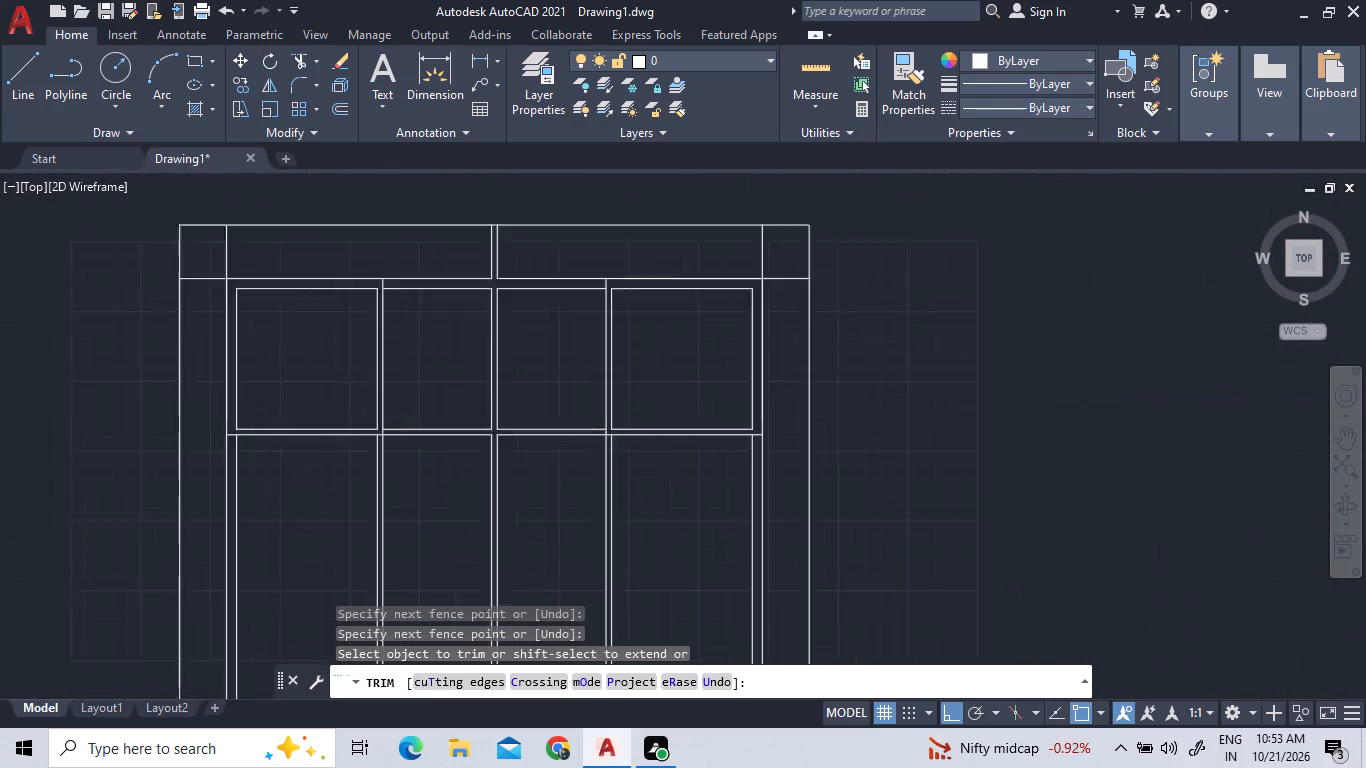
scroll(249, 439, "up", 3)
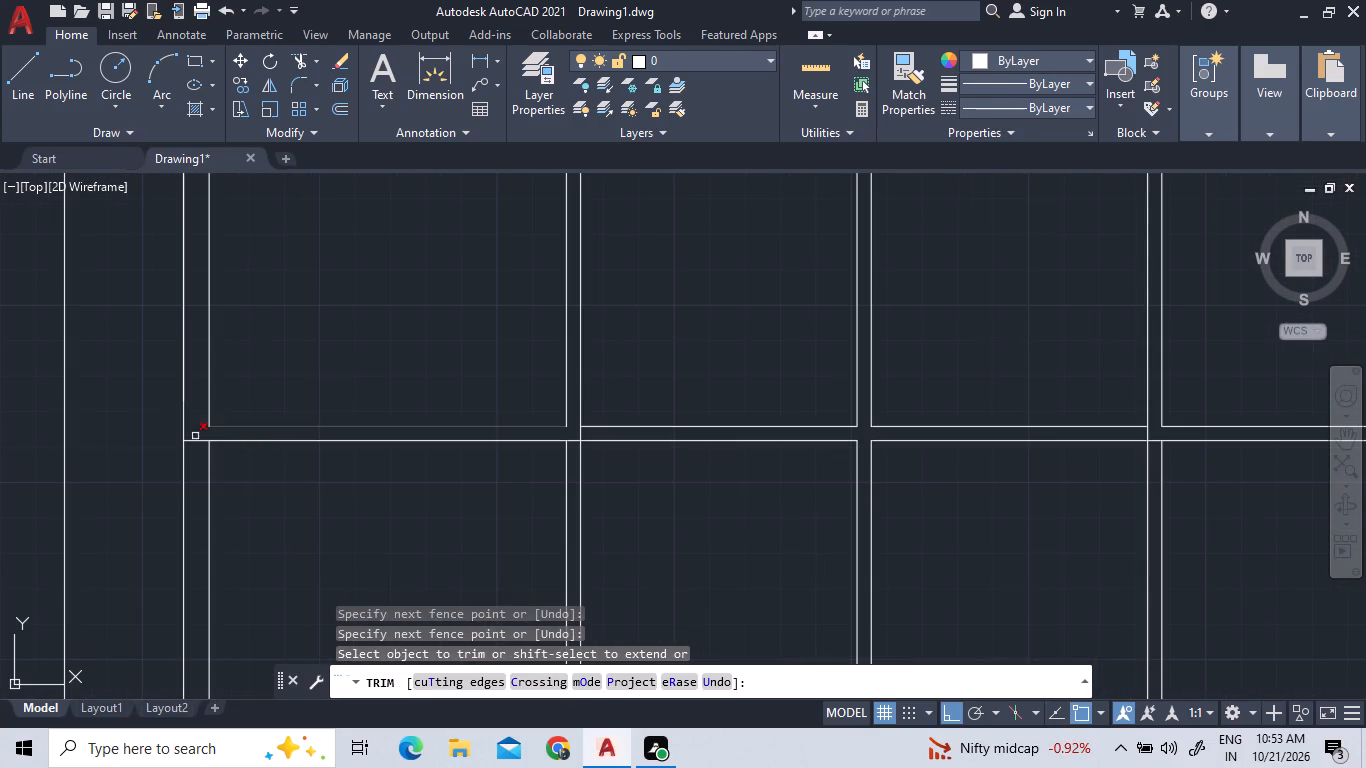
left_click(198, 442)
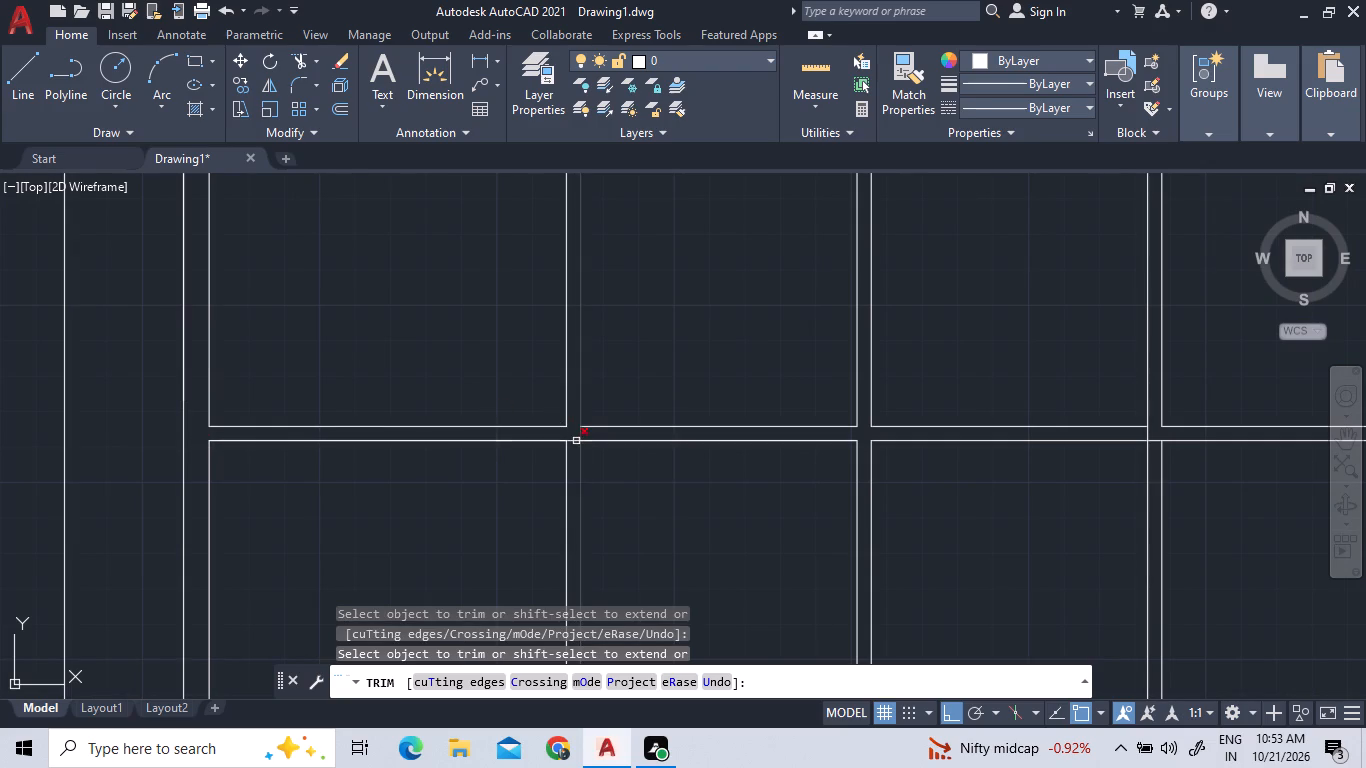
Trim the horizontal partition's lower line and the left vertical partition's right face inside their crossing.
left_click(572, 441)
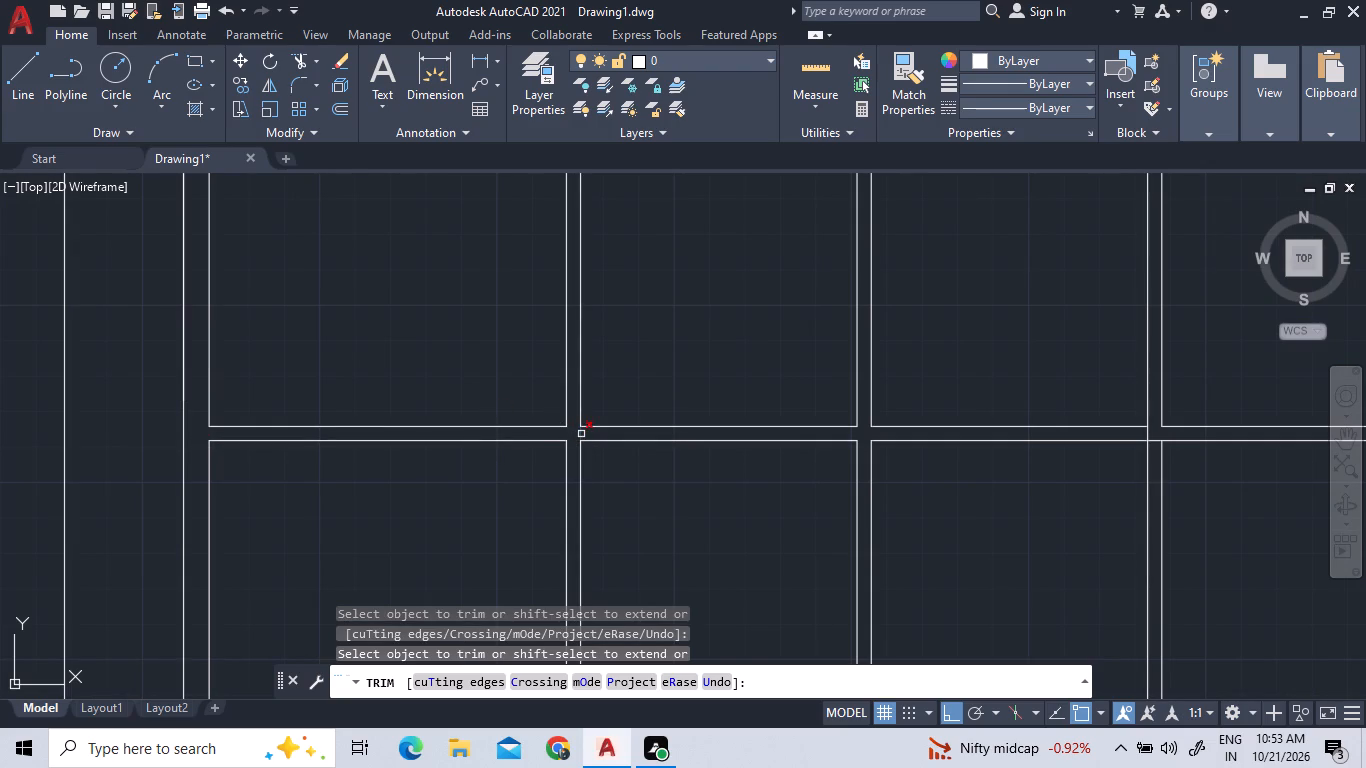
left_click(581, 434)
Trim the horizontal partition's lower line within the right side wall and finish trimming.
scroll(867, 491, "down", 2)
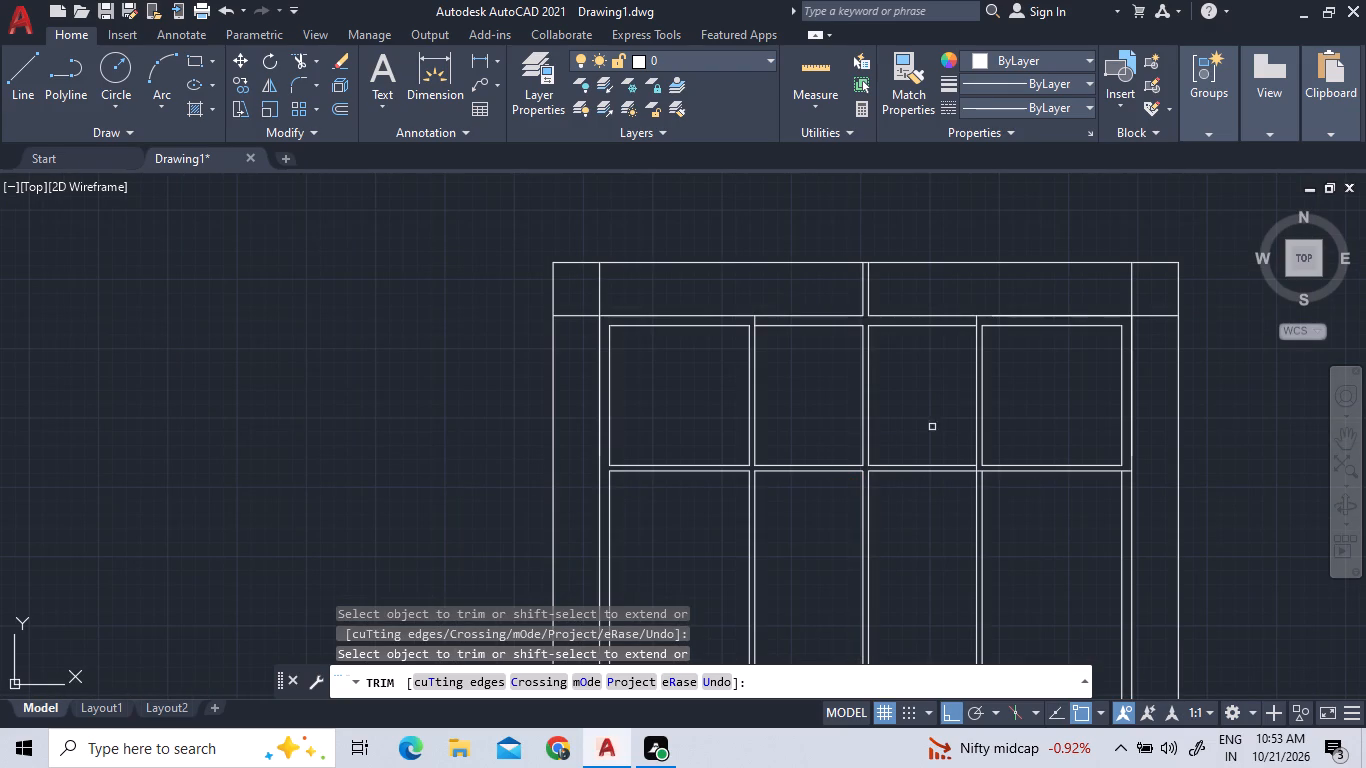
scroll(800, 323, "up", 2)
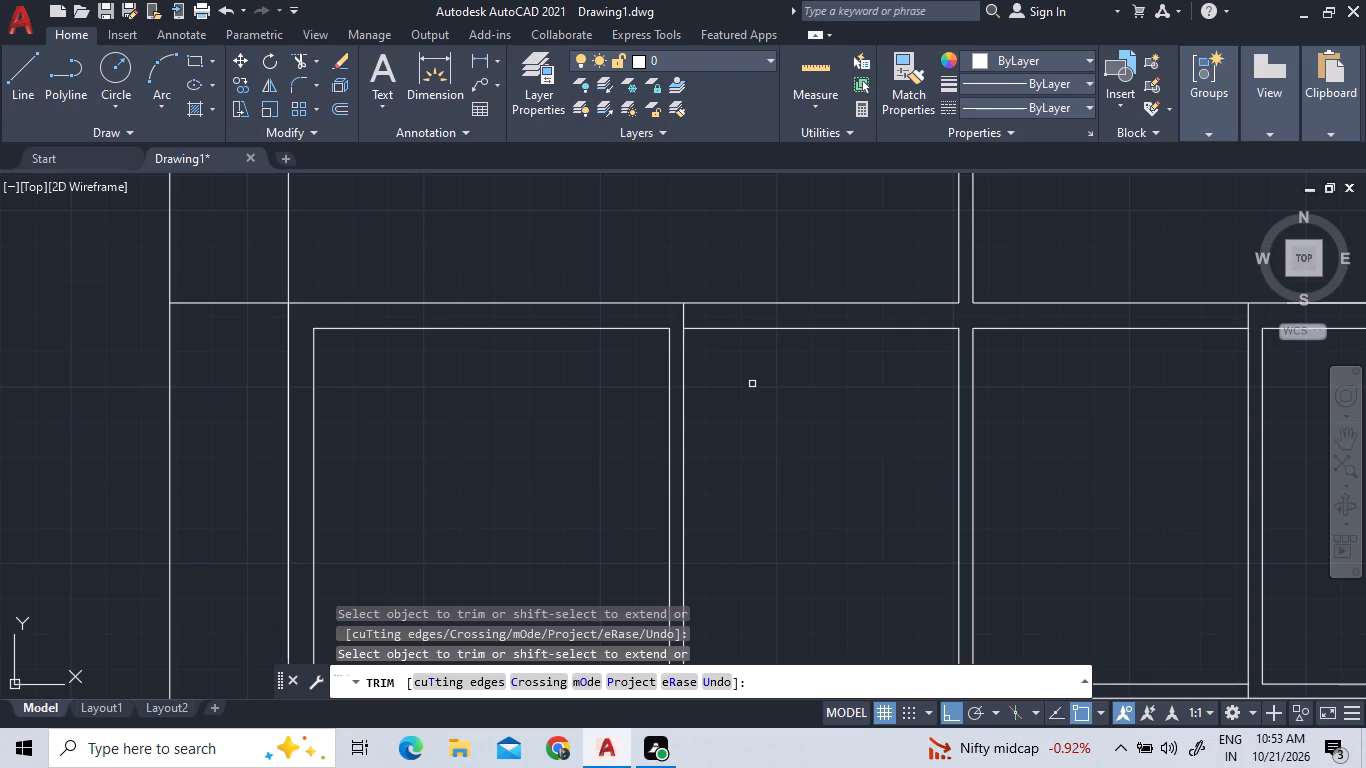
scroll(752, 384, "down", 2)
scroll(766, 523, "up", 1)
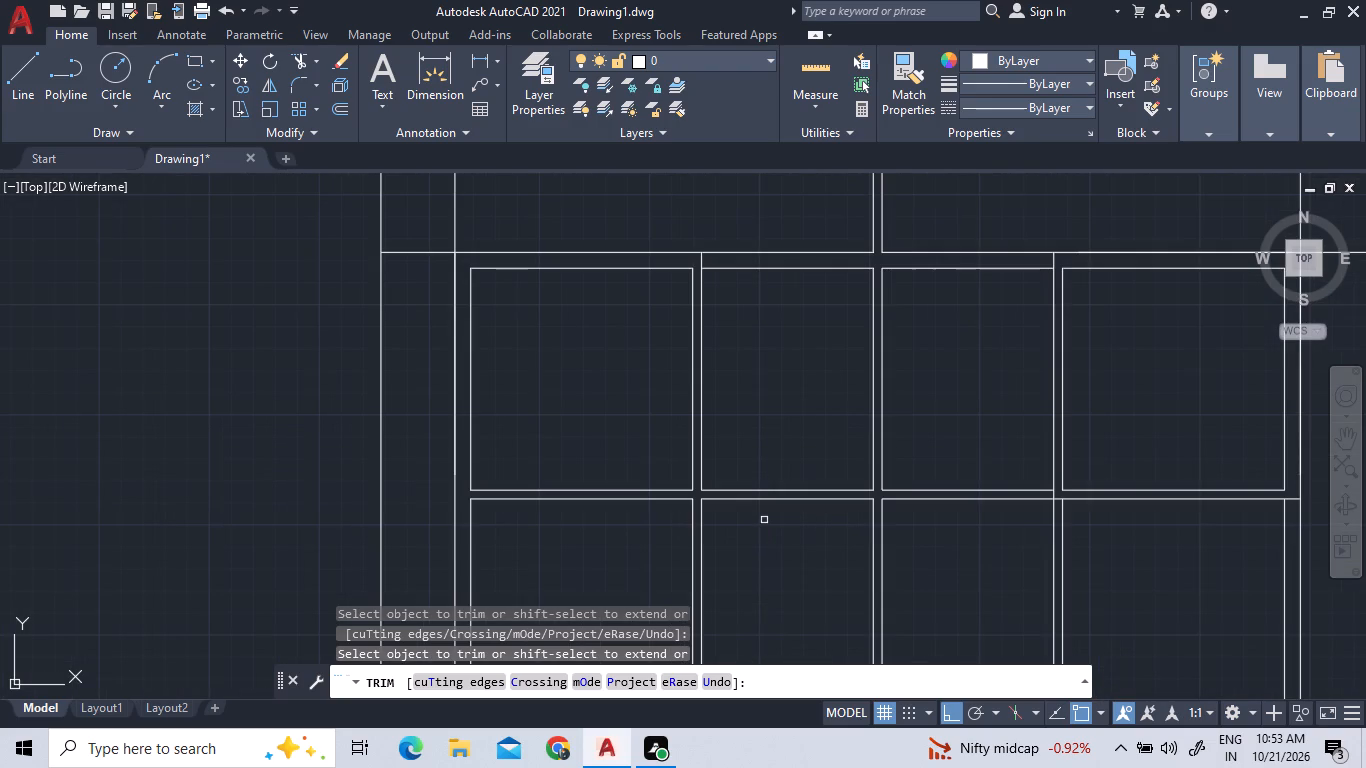
scroll(758, 520, "up", 1)
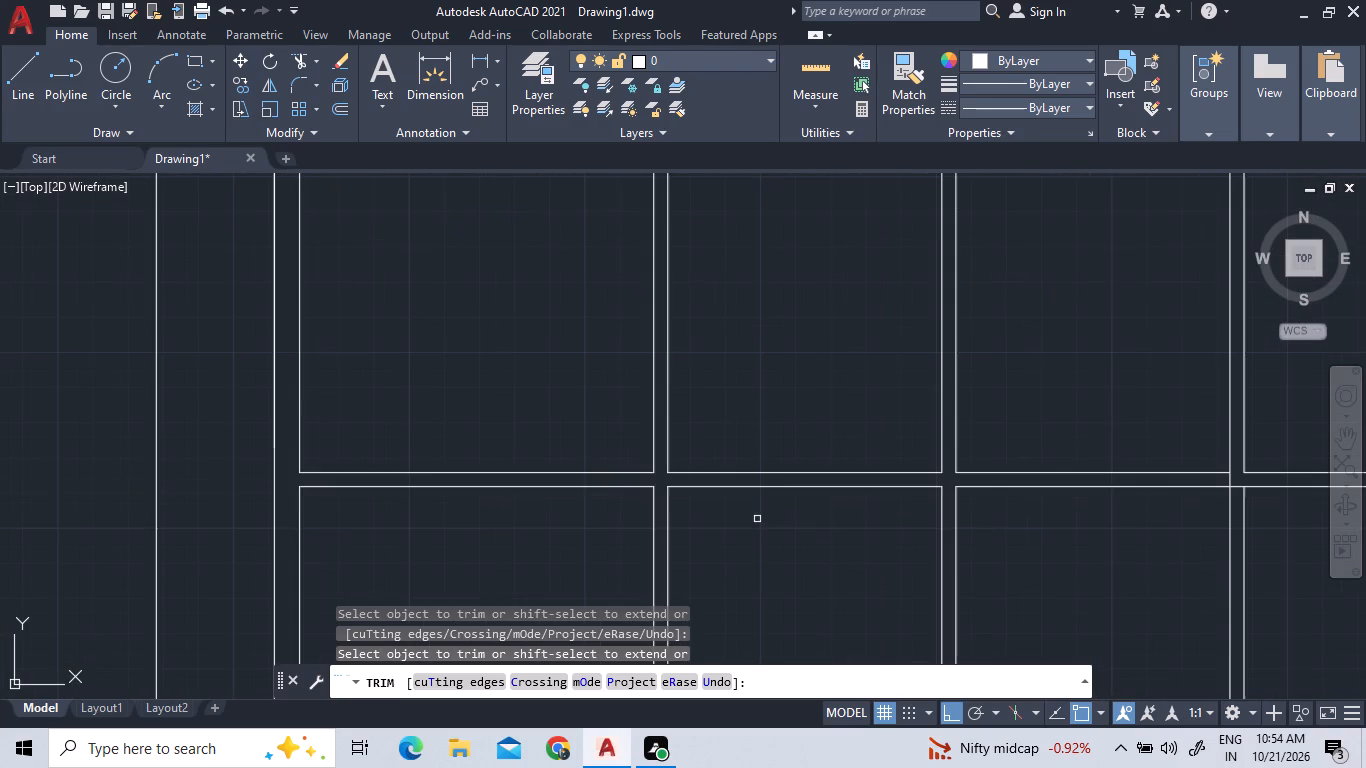
middle_click_drag(755, 519, 478, 514)
scroll(478, 514, "down", 1)
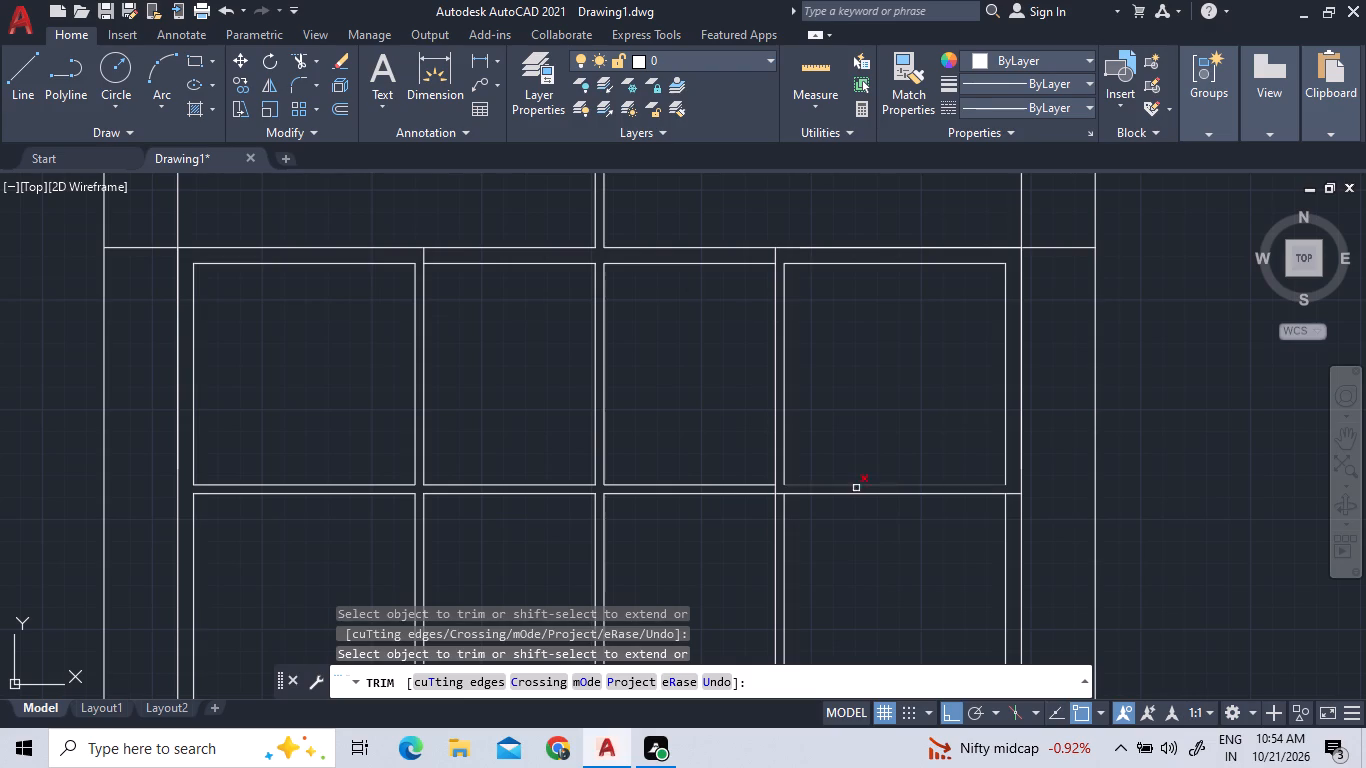
left_click(1015, 493)
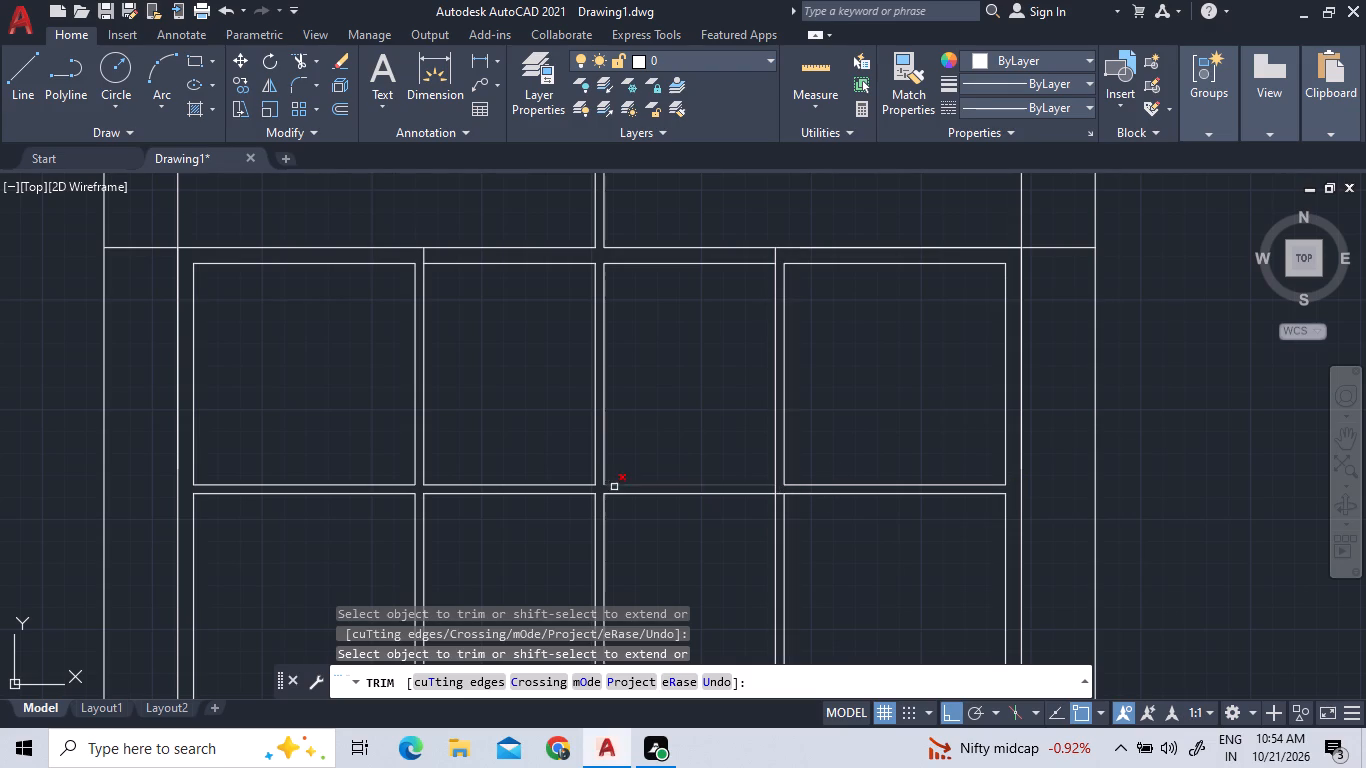
right_click(683, 400)
left_click(698, 408)
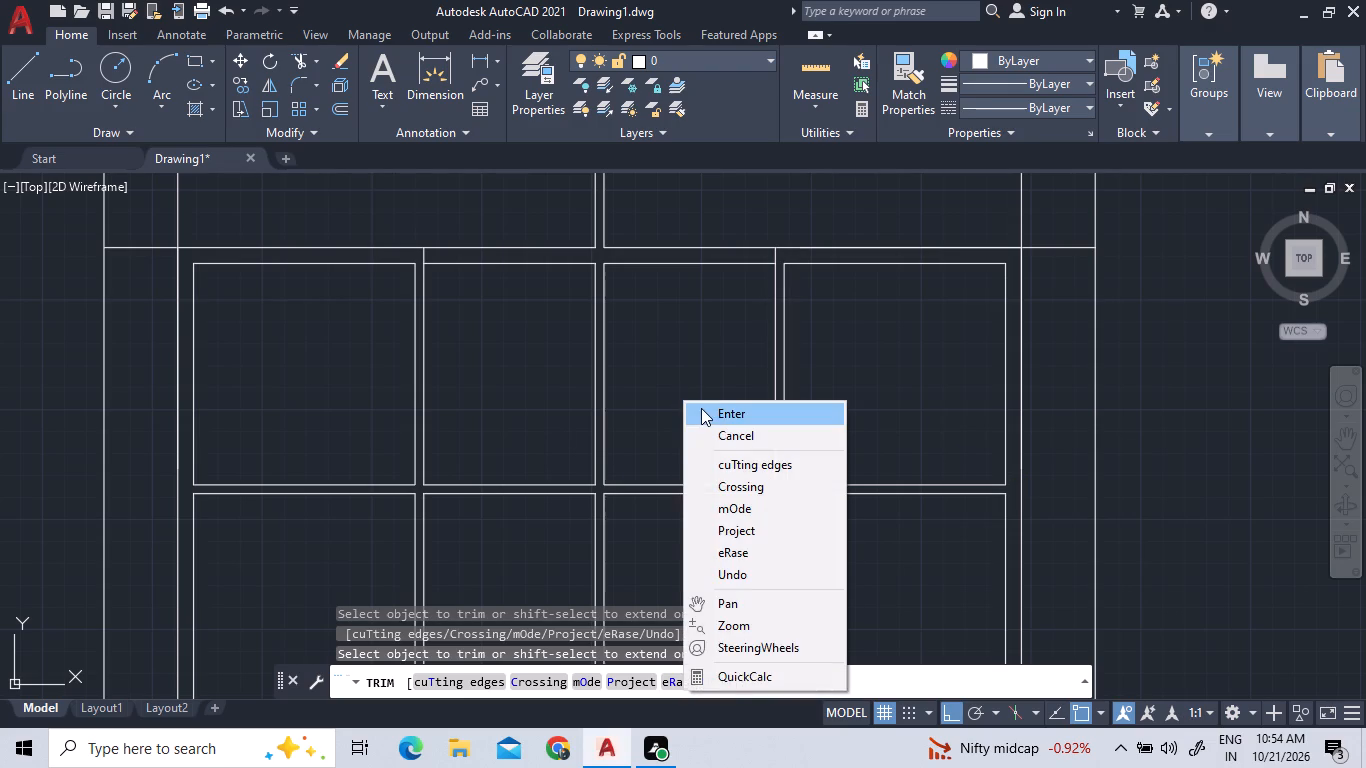
Extend the left vertical partition's two lower faces up across the horizontal partition, and extend the horizontal partition's lower line across their crossing.
left_click(317, 63)
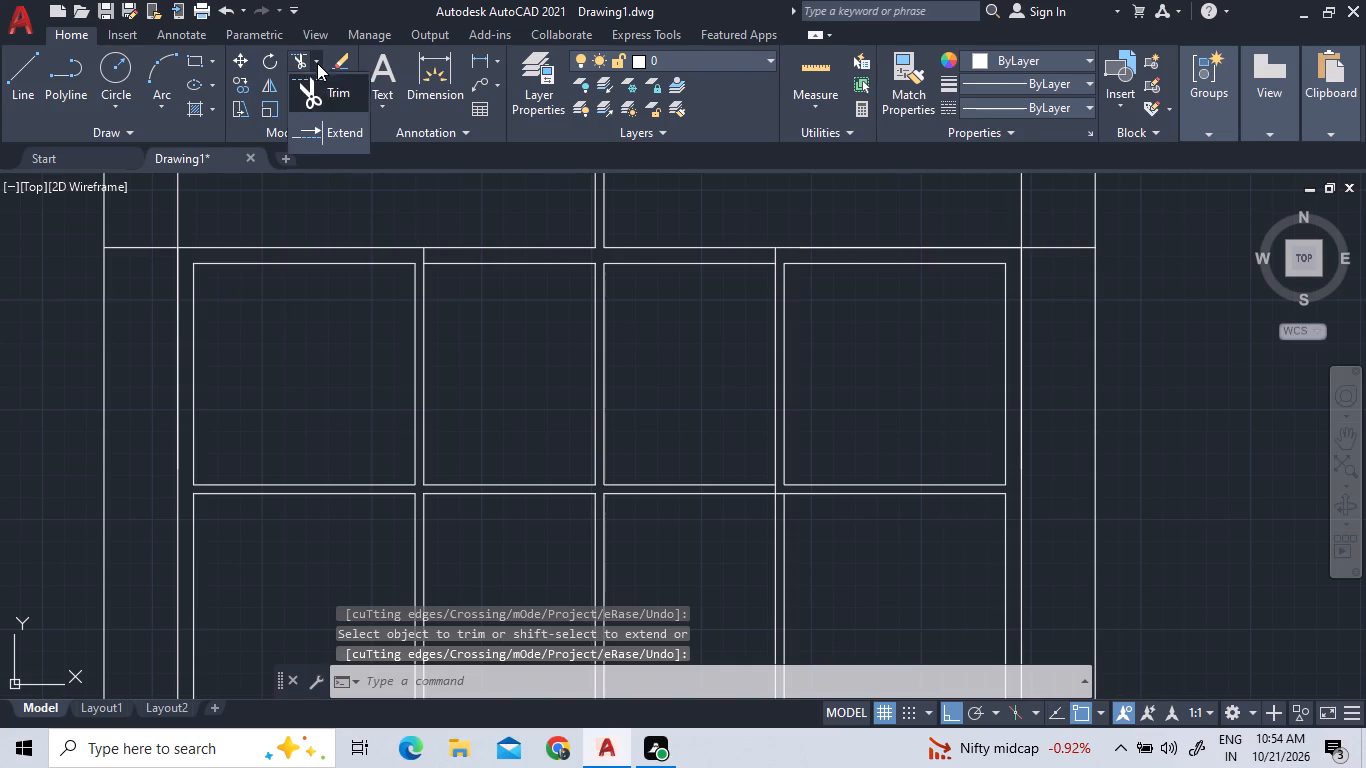
left_click(324, 126)
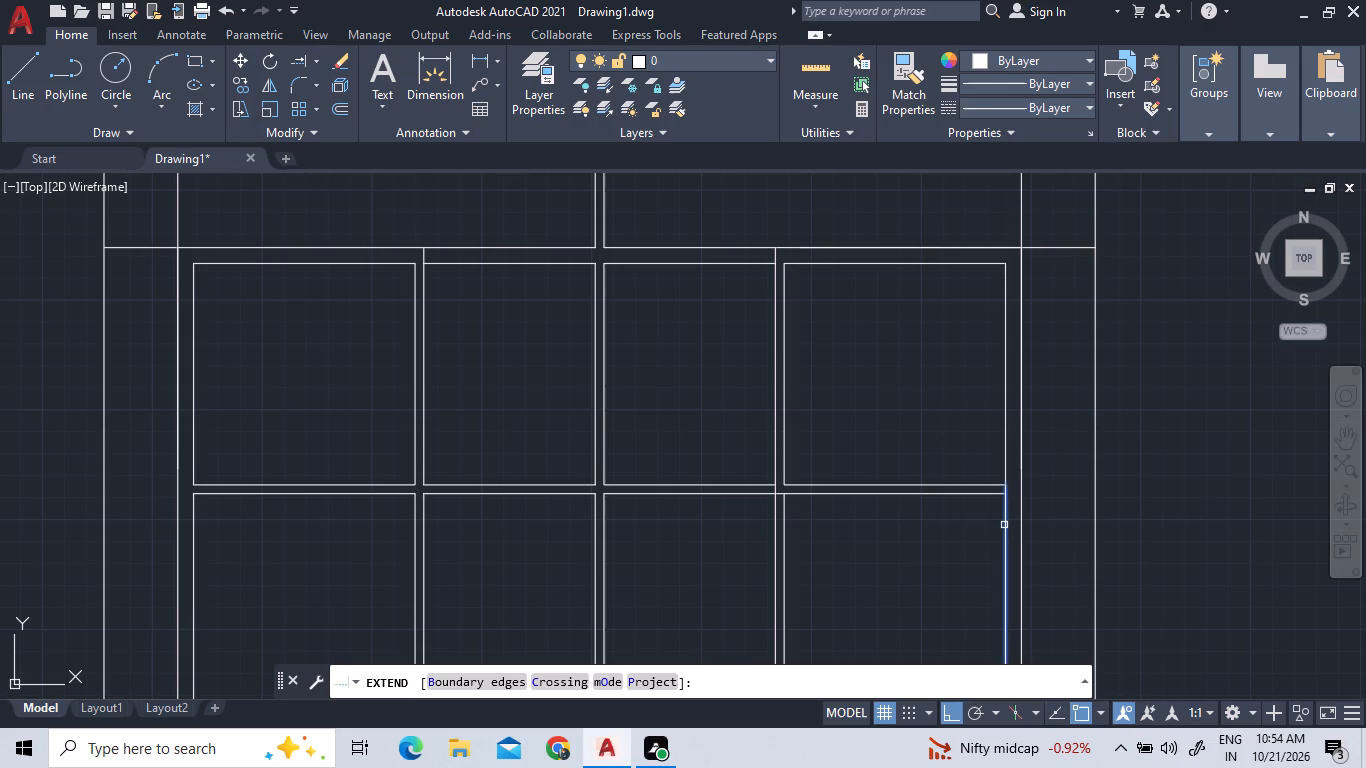
left_click(413, 501)
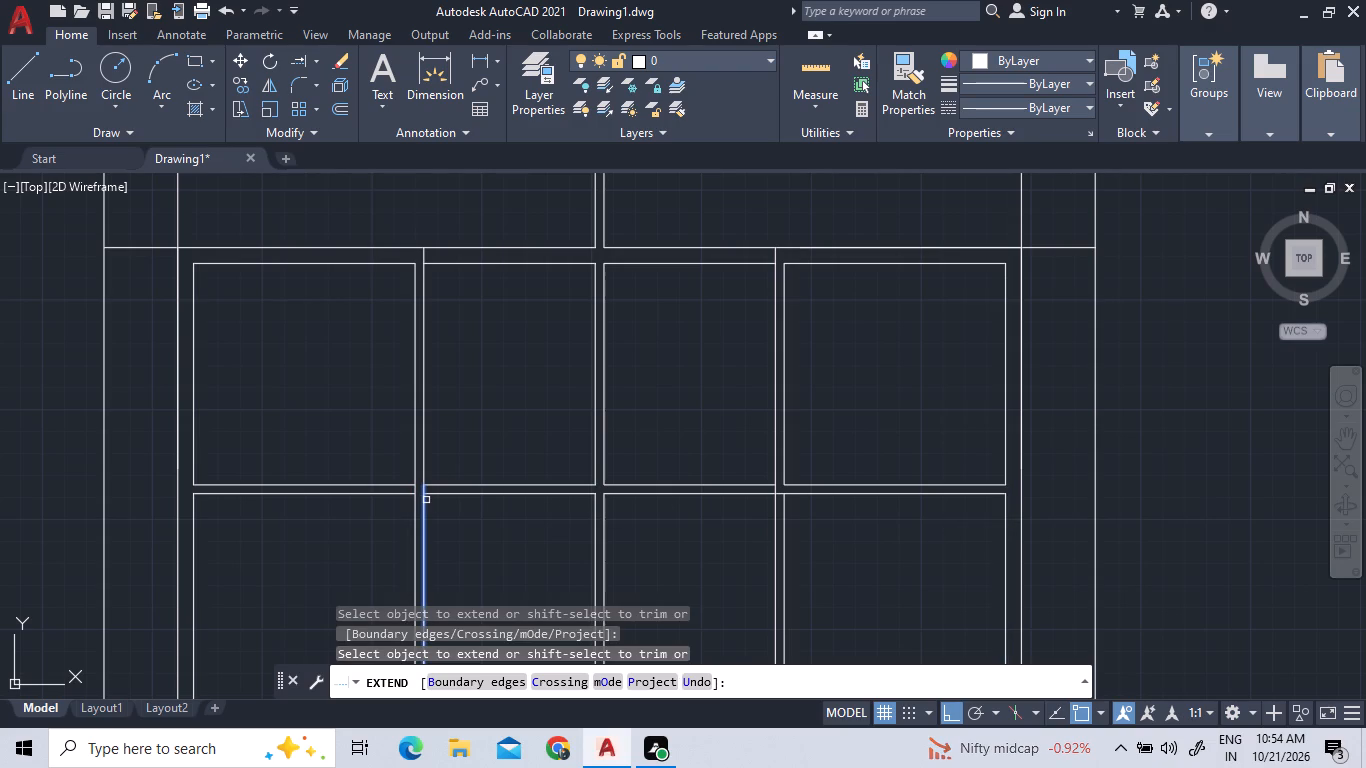
left_click(424, 500)
left_click(433, 492)
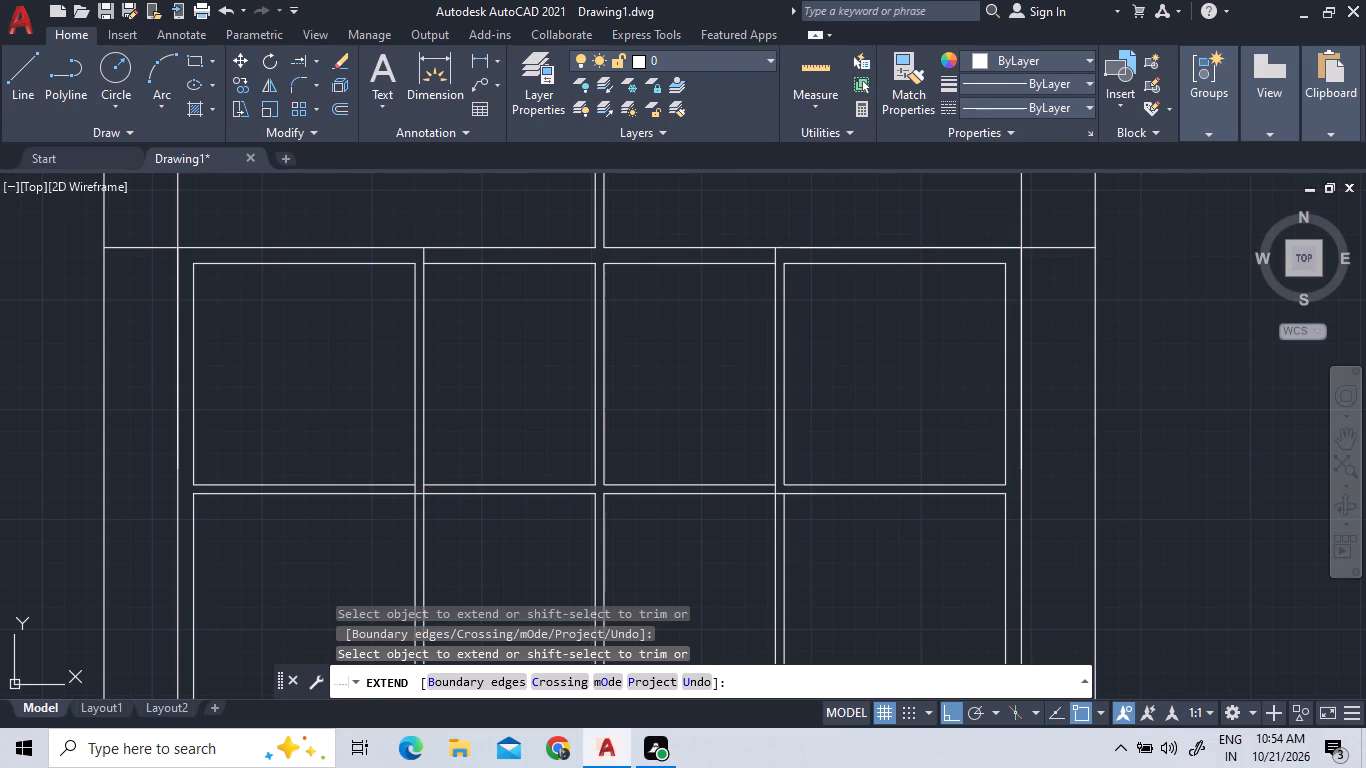
right_click(349, 449)
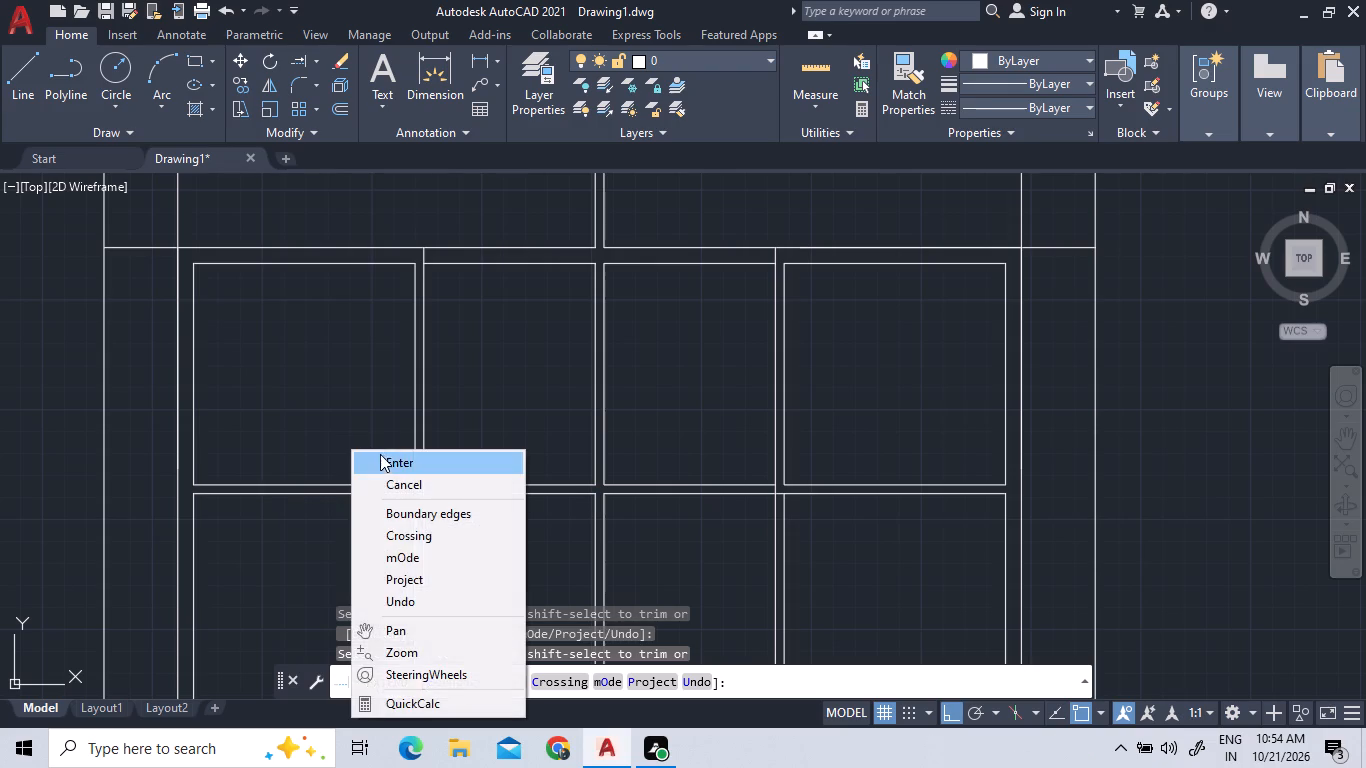
left_click(381, 457)
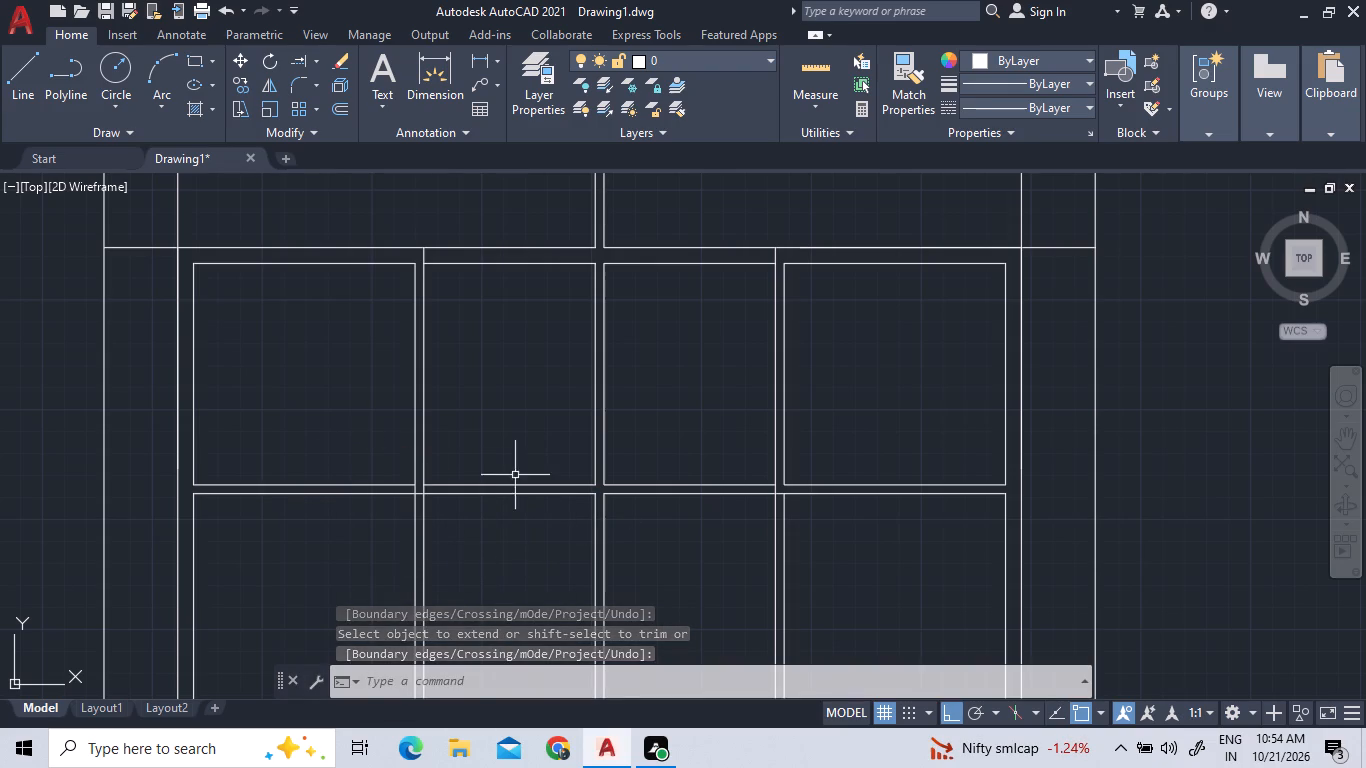
Draw a separate rectangle 9" long and 3' wide in the empty space to the right of the floor plan.
middle_click_drag(660, 330, 545, 377)
scroll(611, 357, "down", 1)
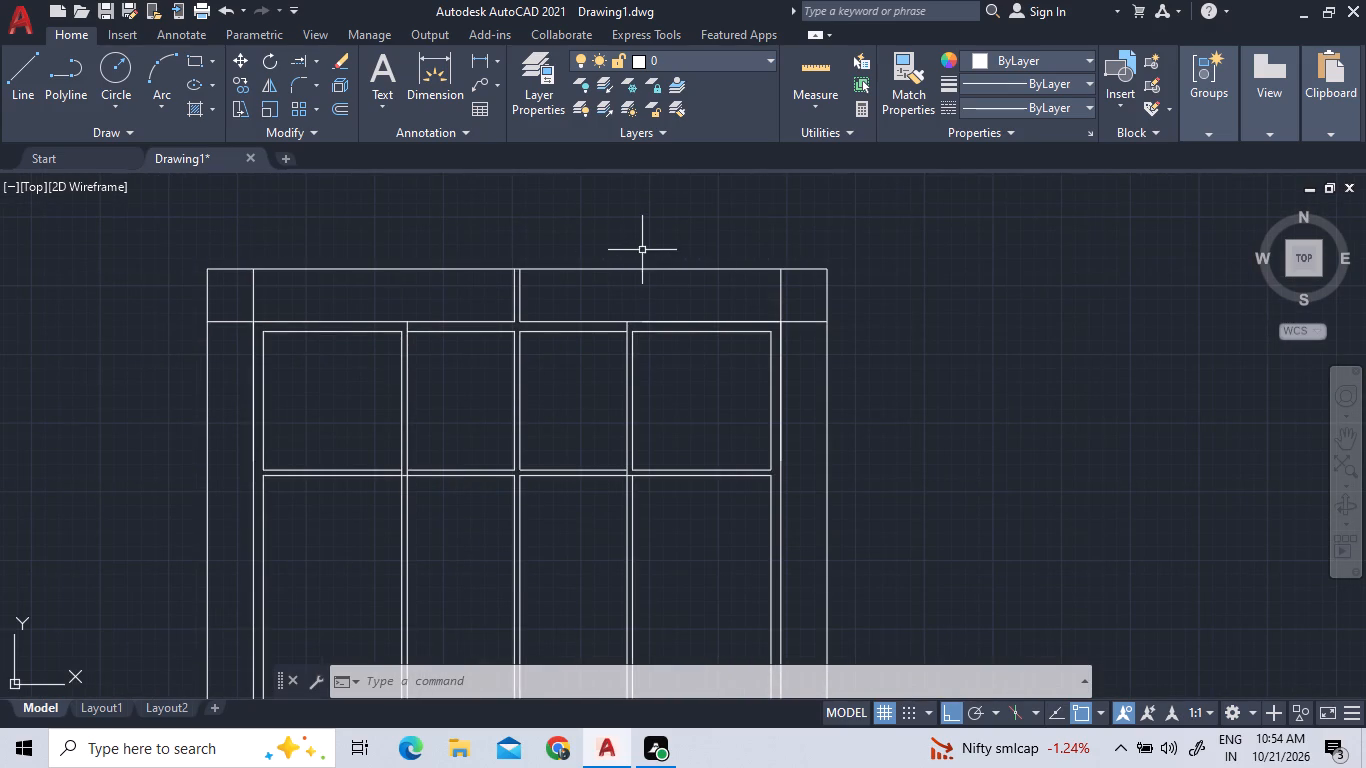
scroll(647, 249, "up", 1)
middle_click_drag(647, 249, 607, 252)
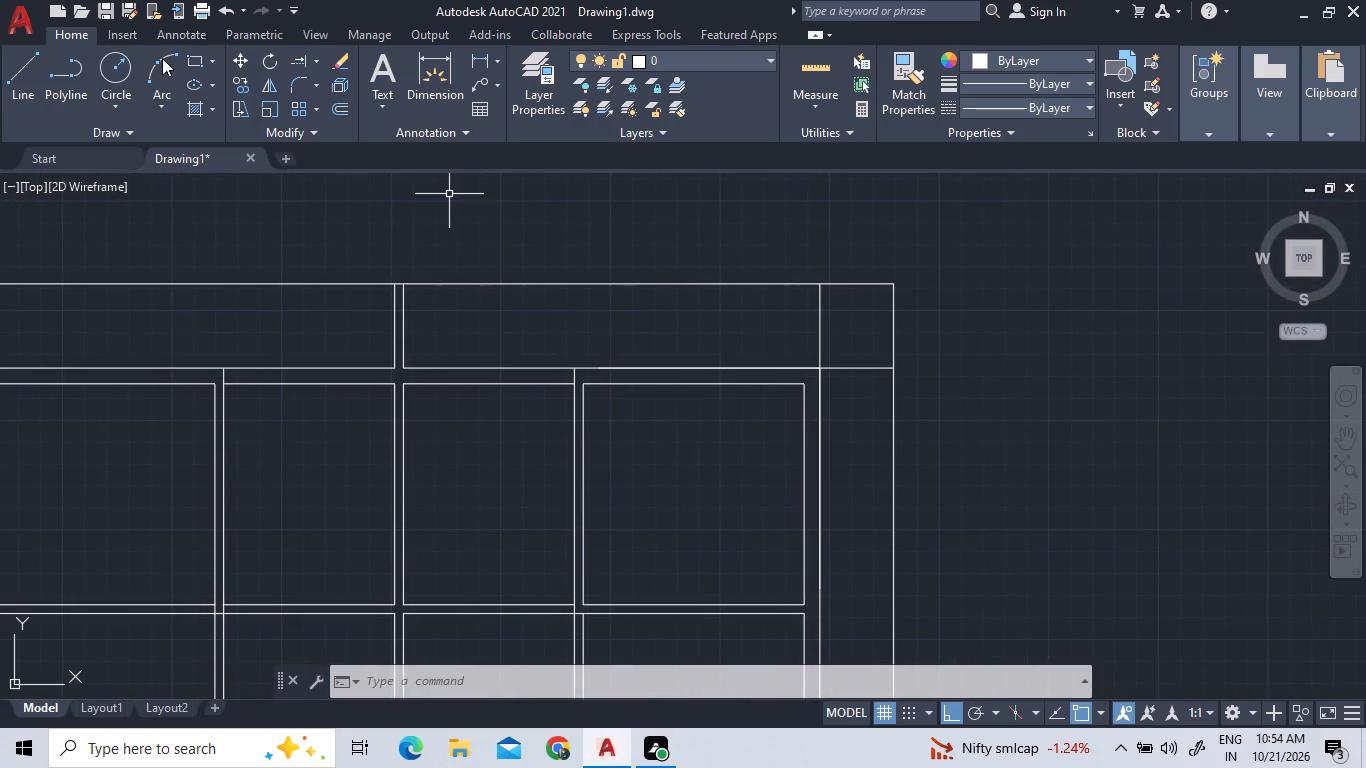
left_click(196, 69)
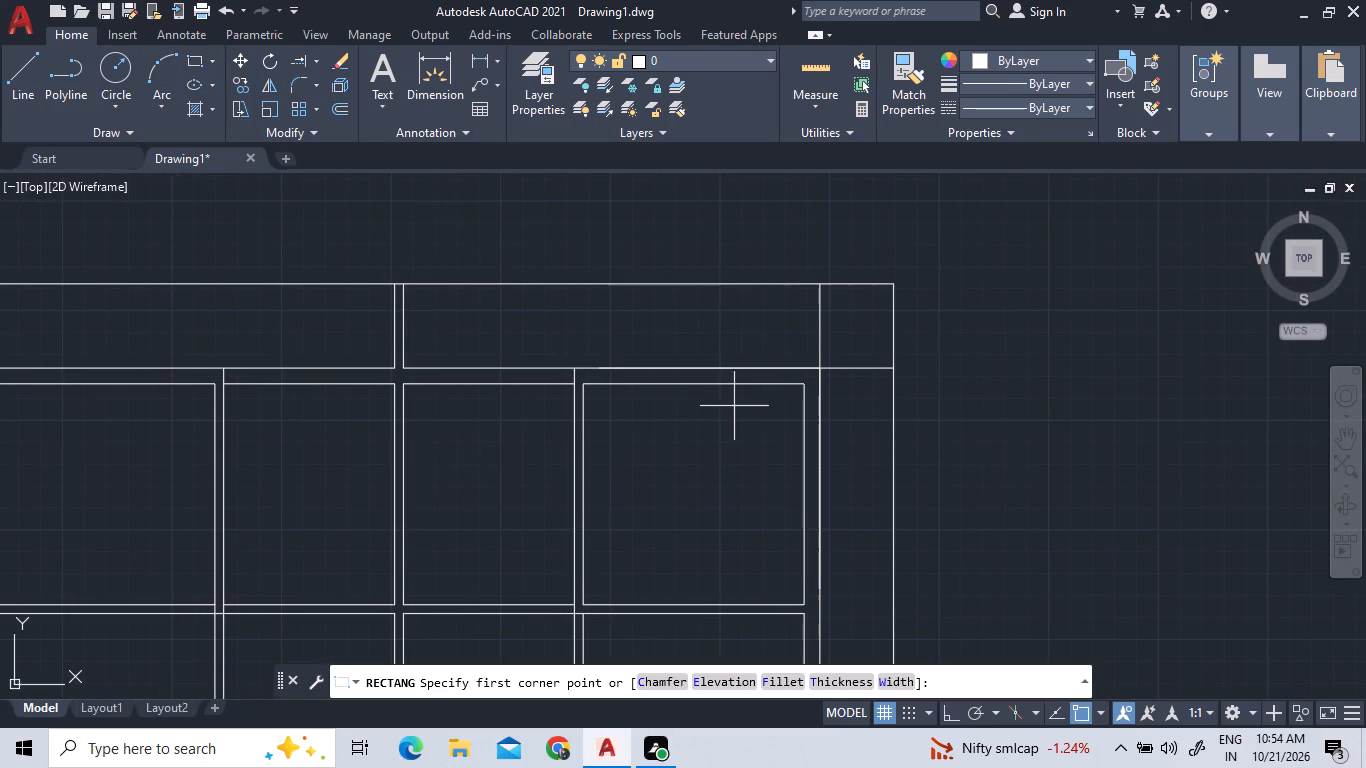
left_click(1052, 337)
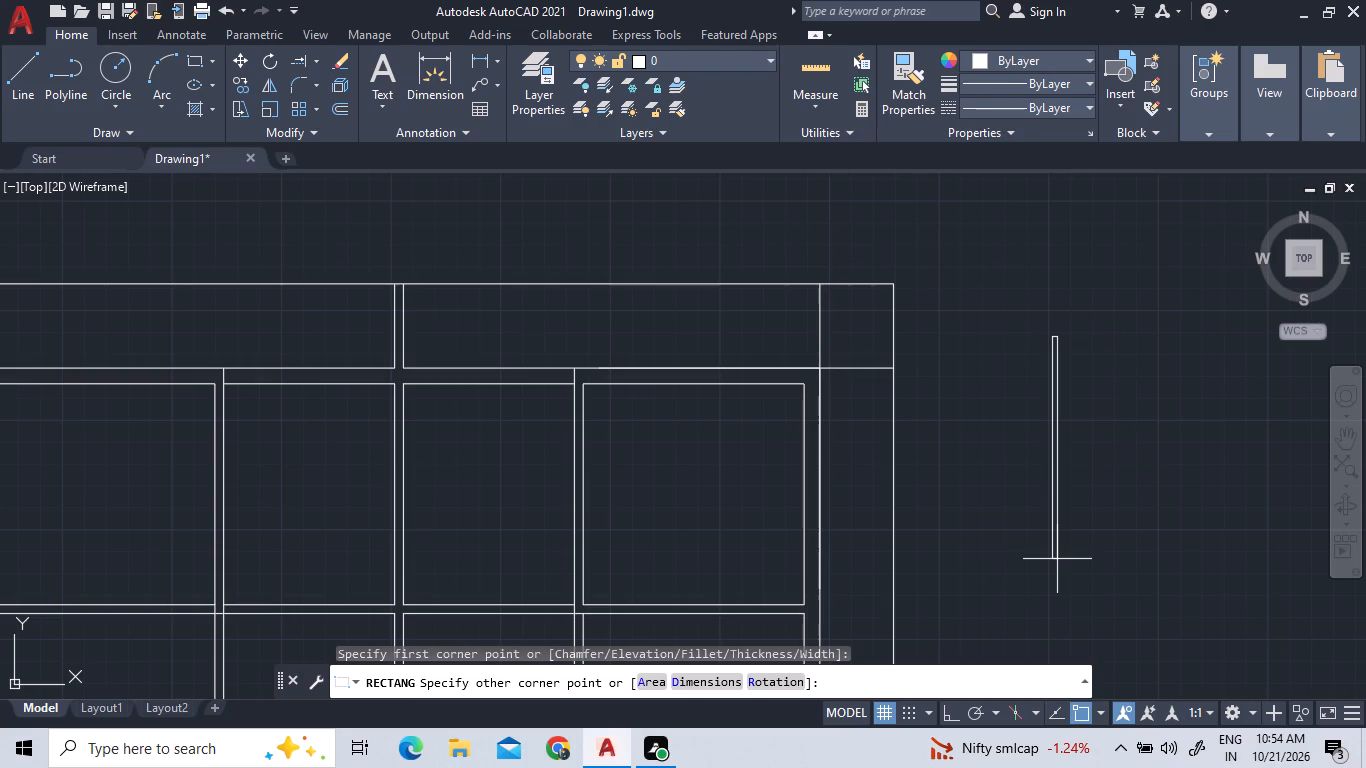
type("d")
key("space")
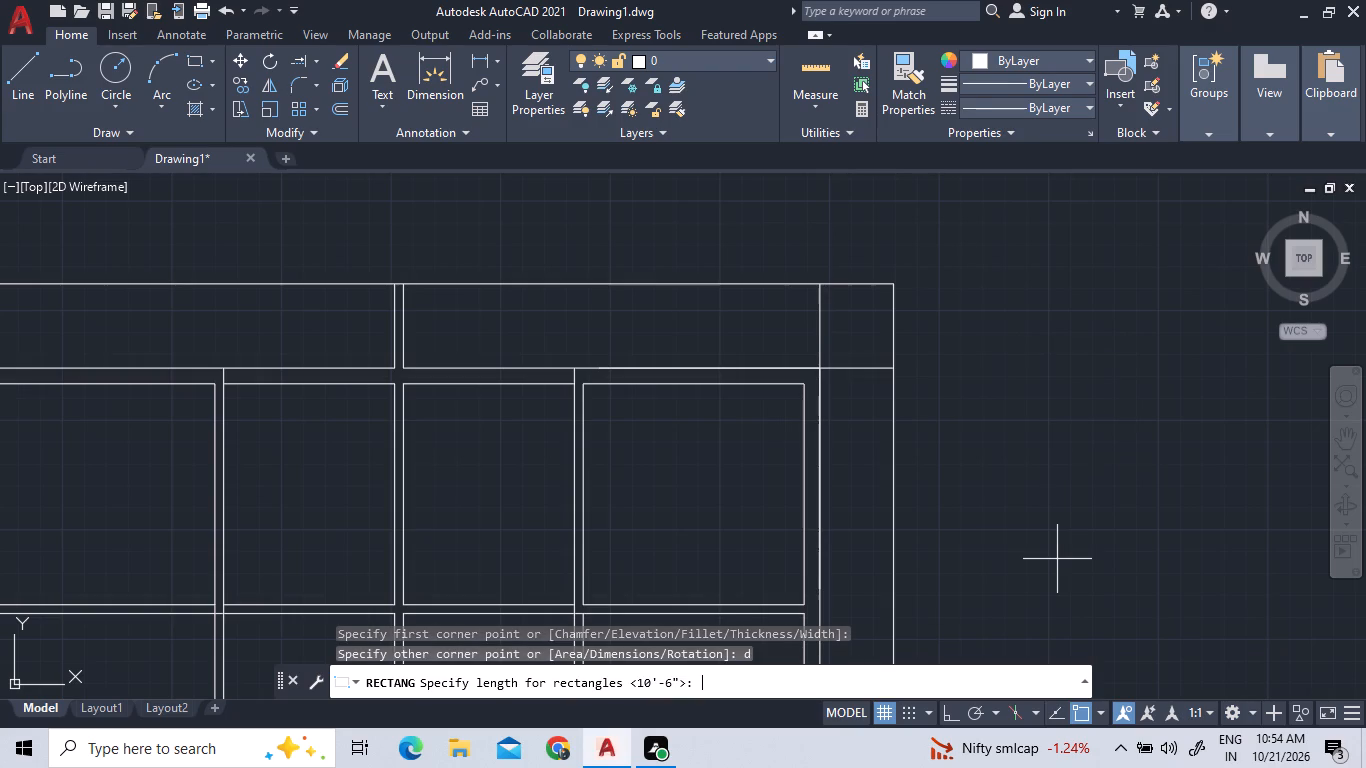
key("9")
key("apostrophe")
key("Return")
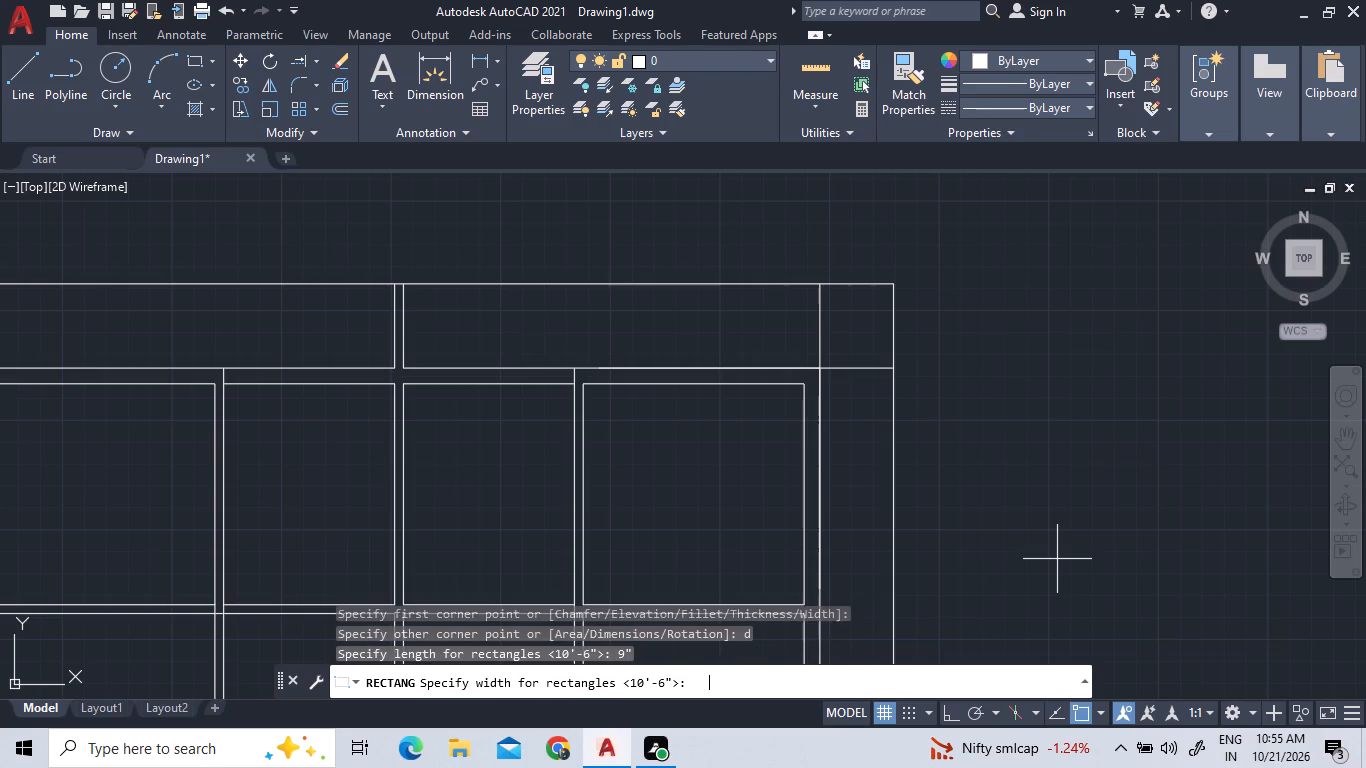
key("3")
key("apostrophe")
key("Return")
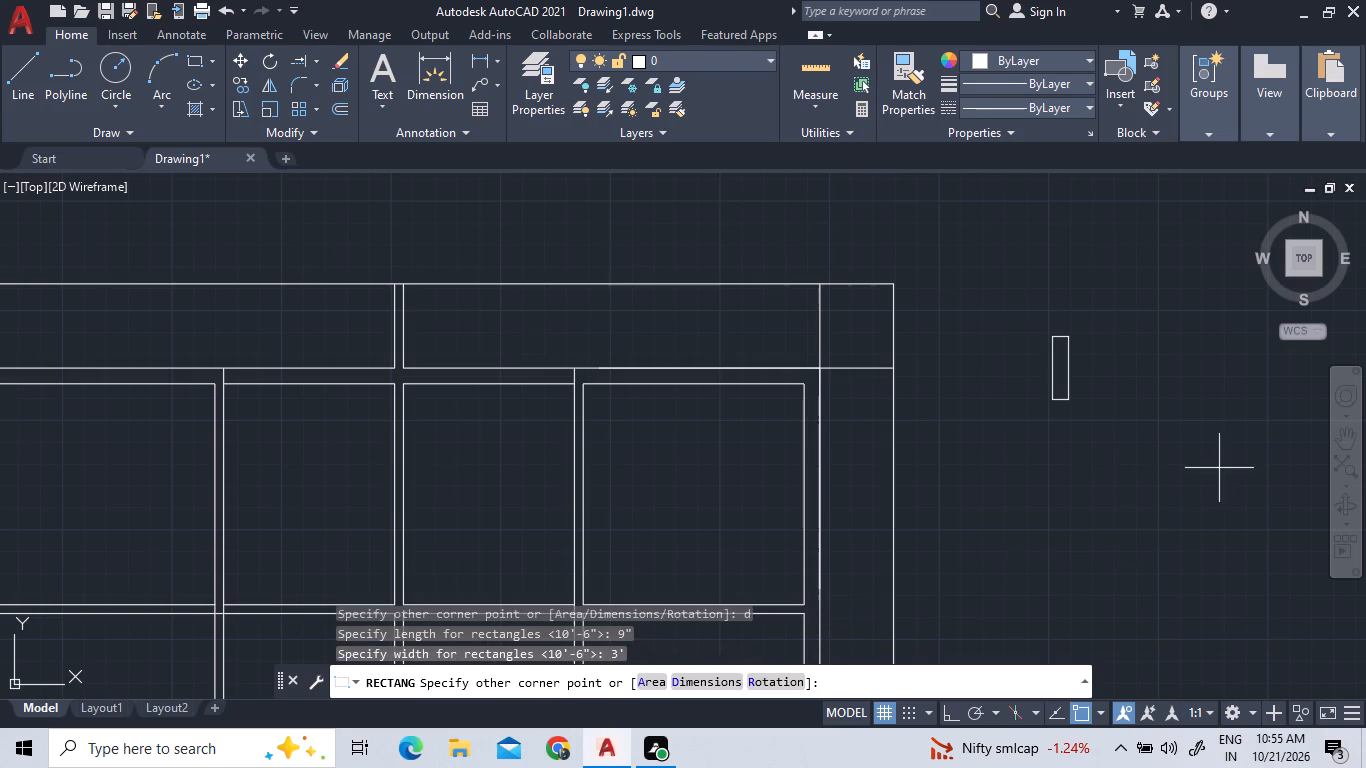
left_click(1120, 491)
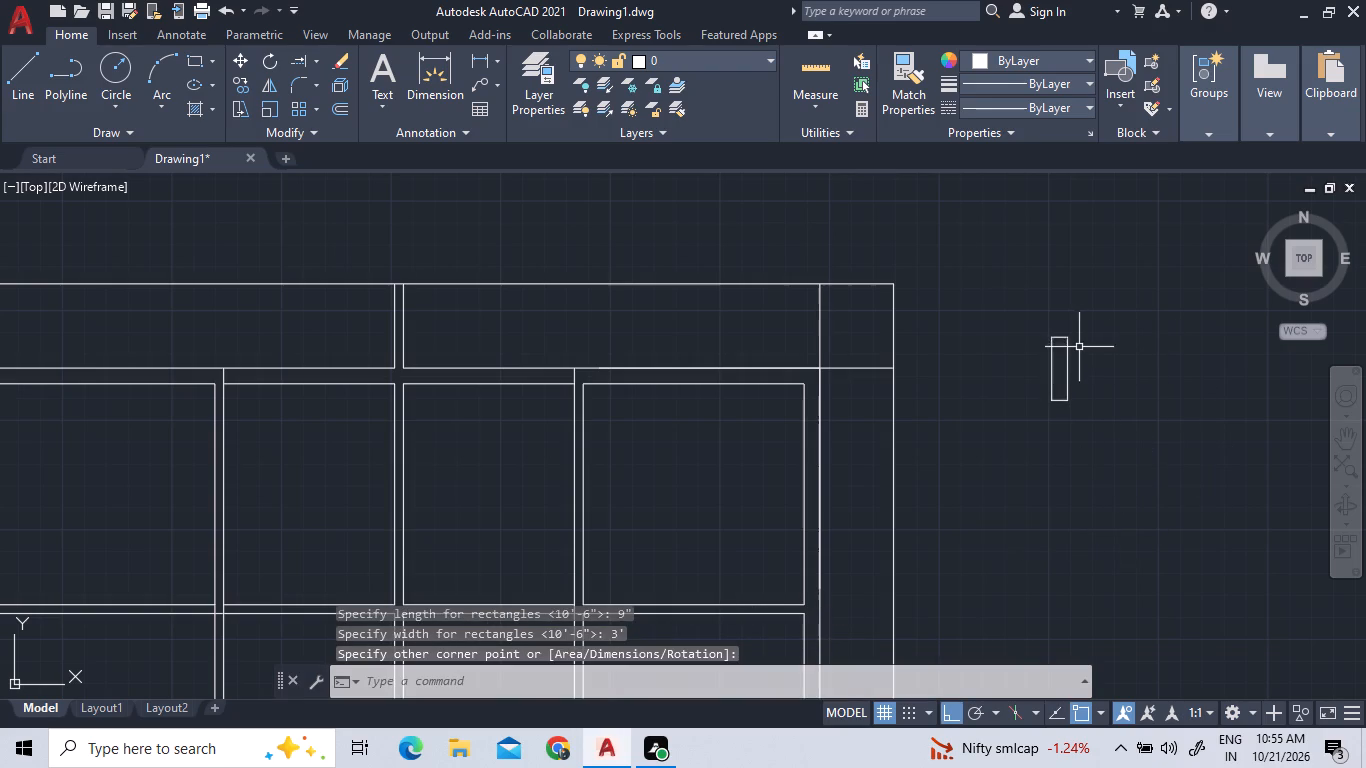
Draw a vertical centre line inside the small rectangle, joining the midpoints of its top and bottom edges.
scroll(1079, 348, "up", 2)
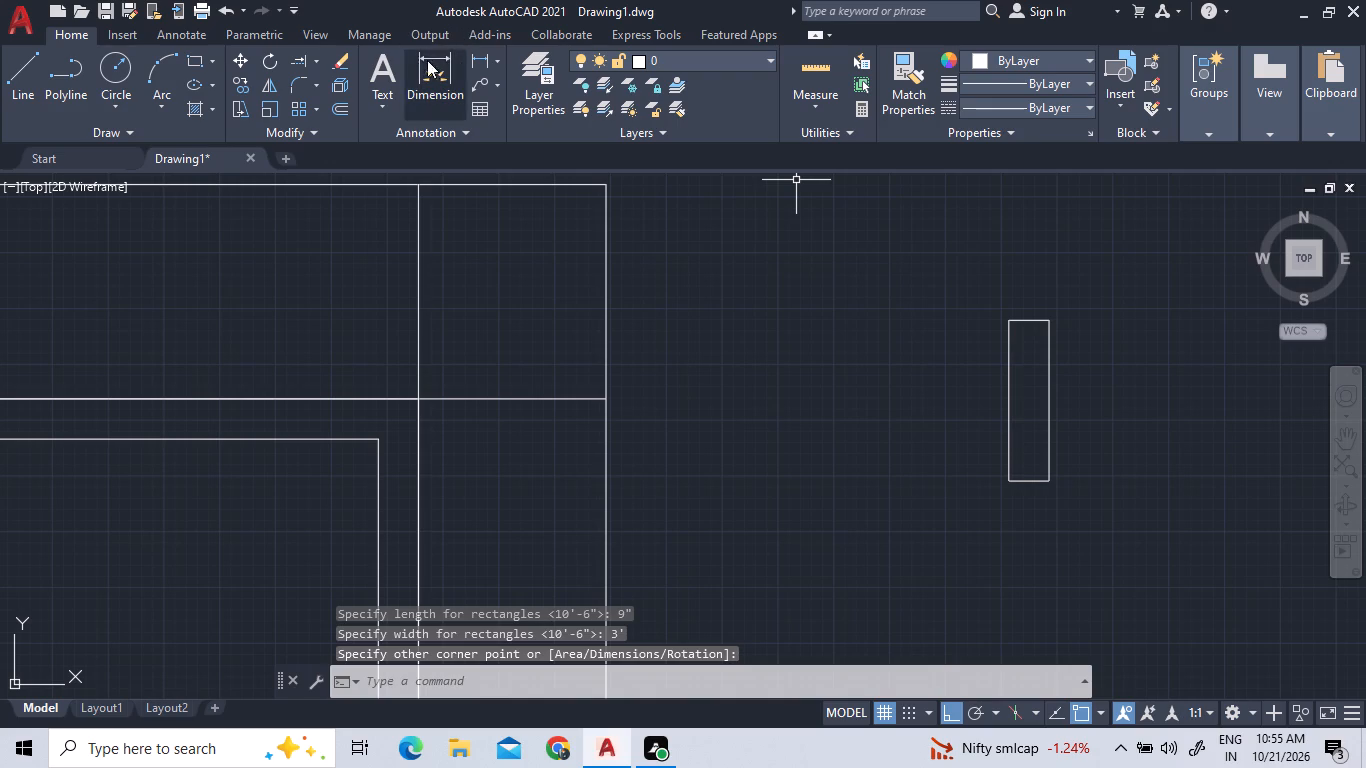
left_click(12, 84)
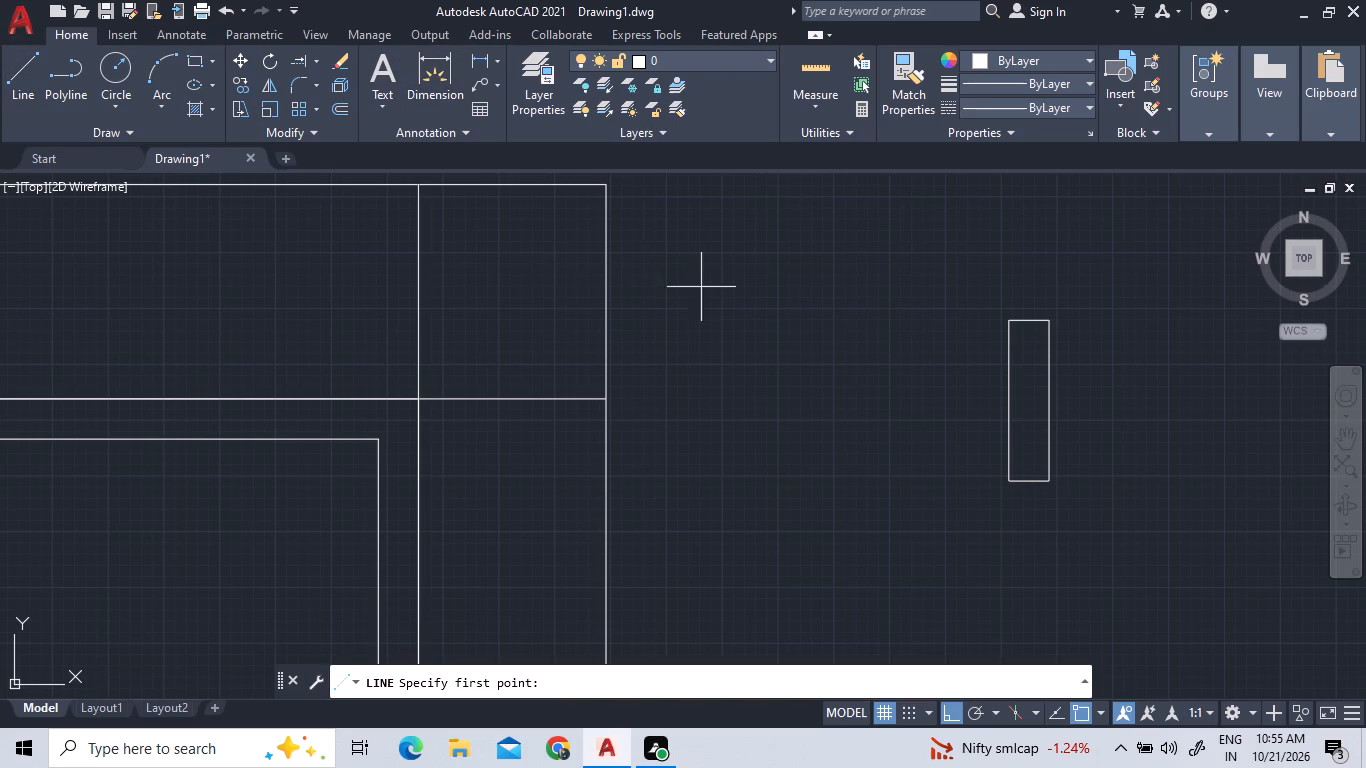
left_click_drag(1032, 322, 1031, 374)
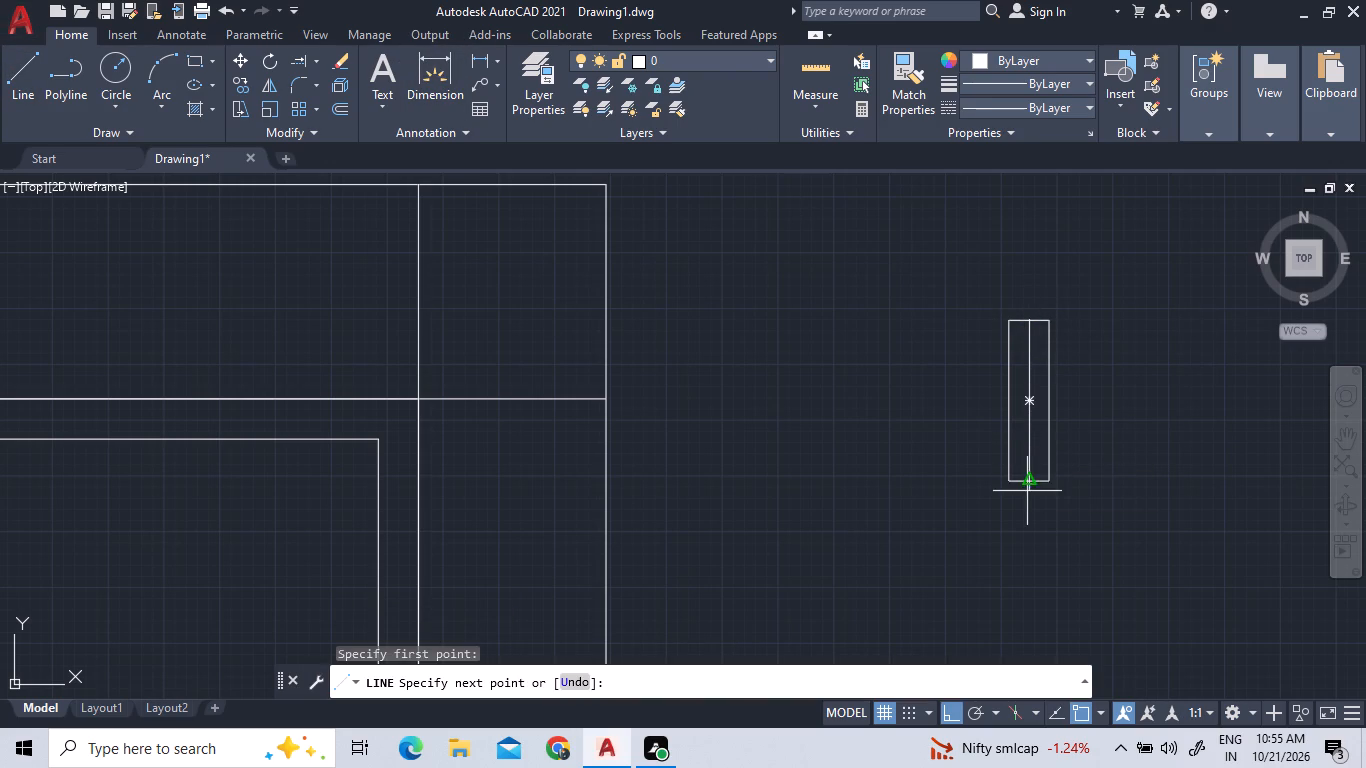
left_click(1027, 480)
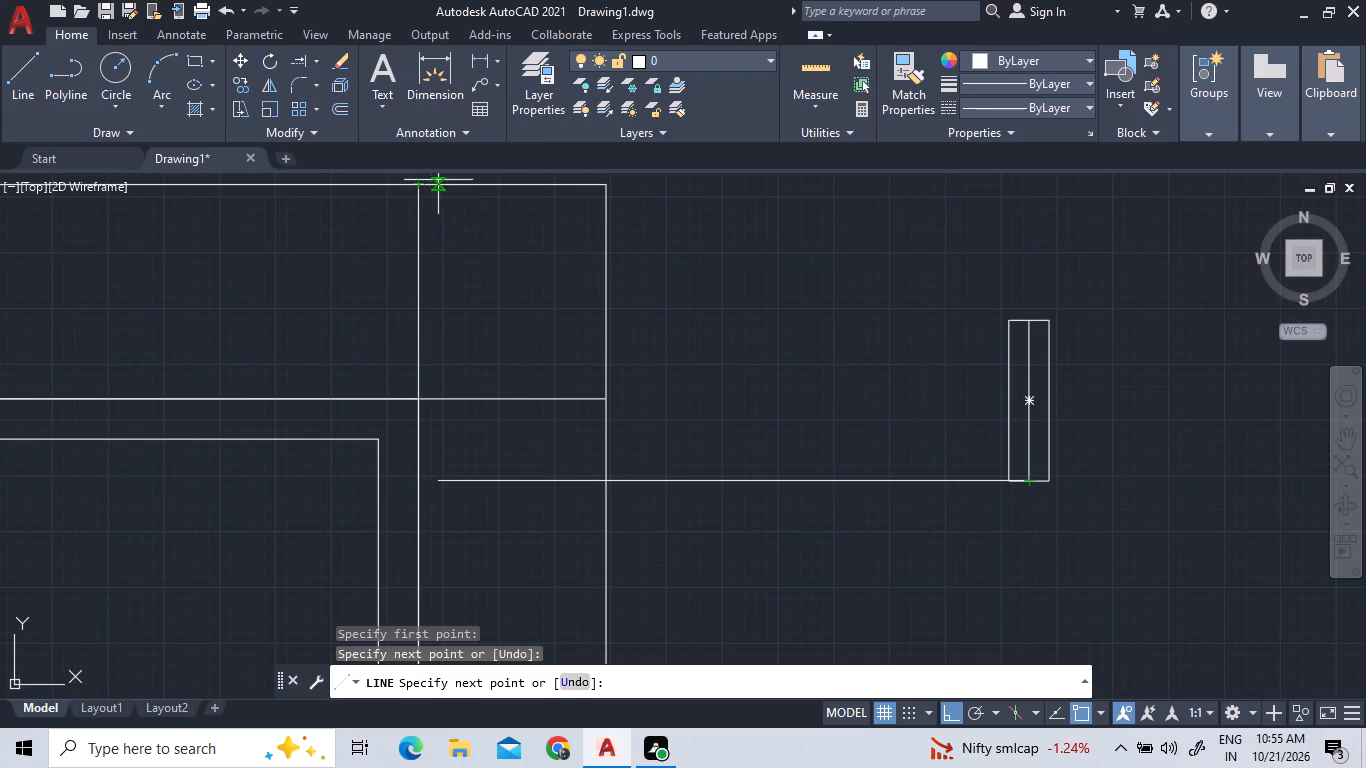
Offset the rectangle's centre line 2" to each side to form the window symbol.
left_click(336, 104)
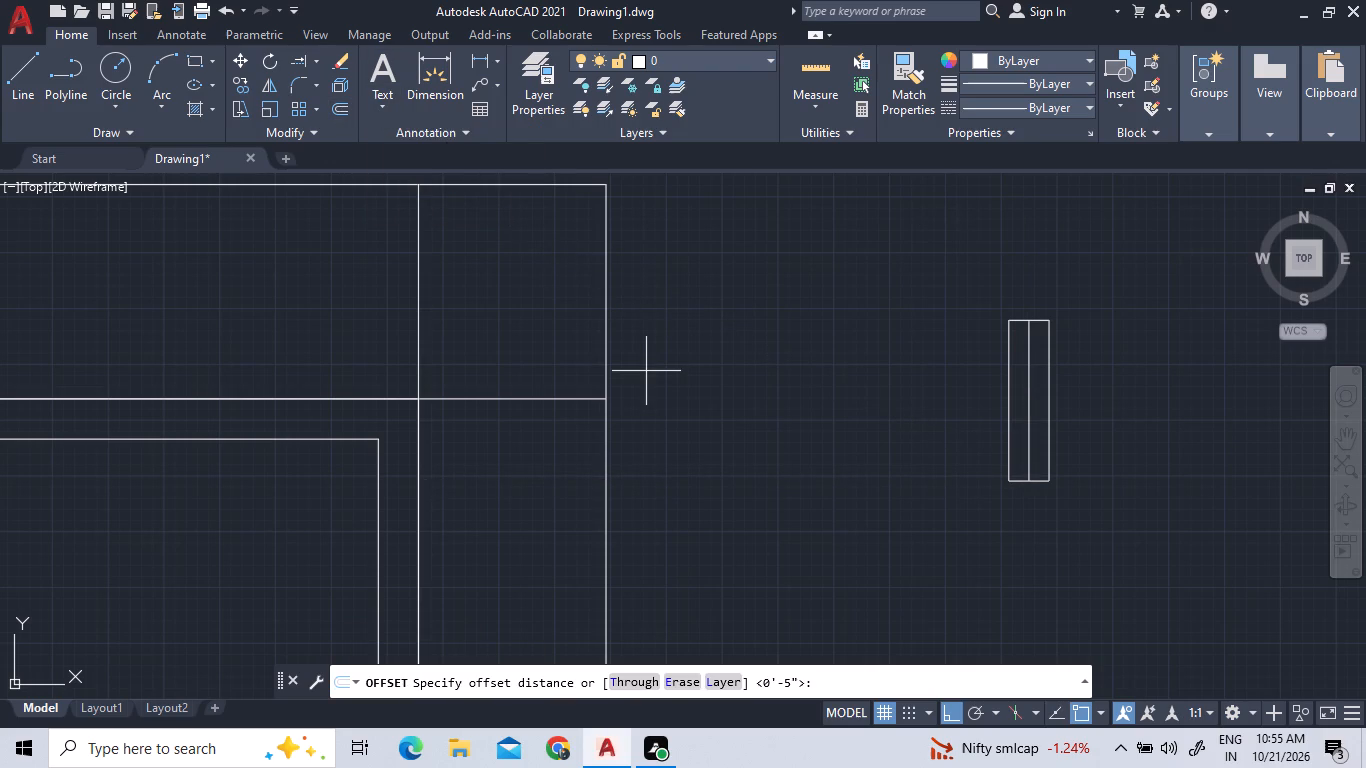
type("2\"")
key("Return")
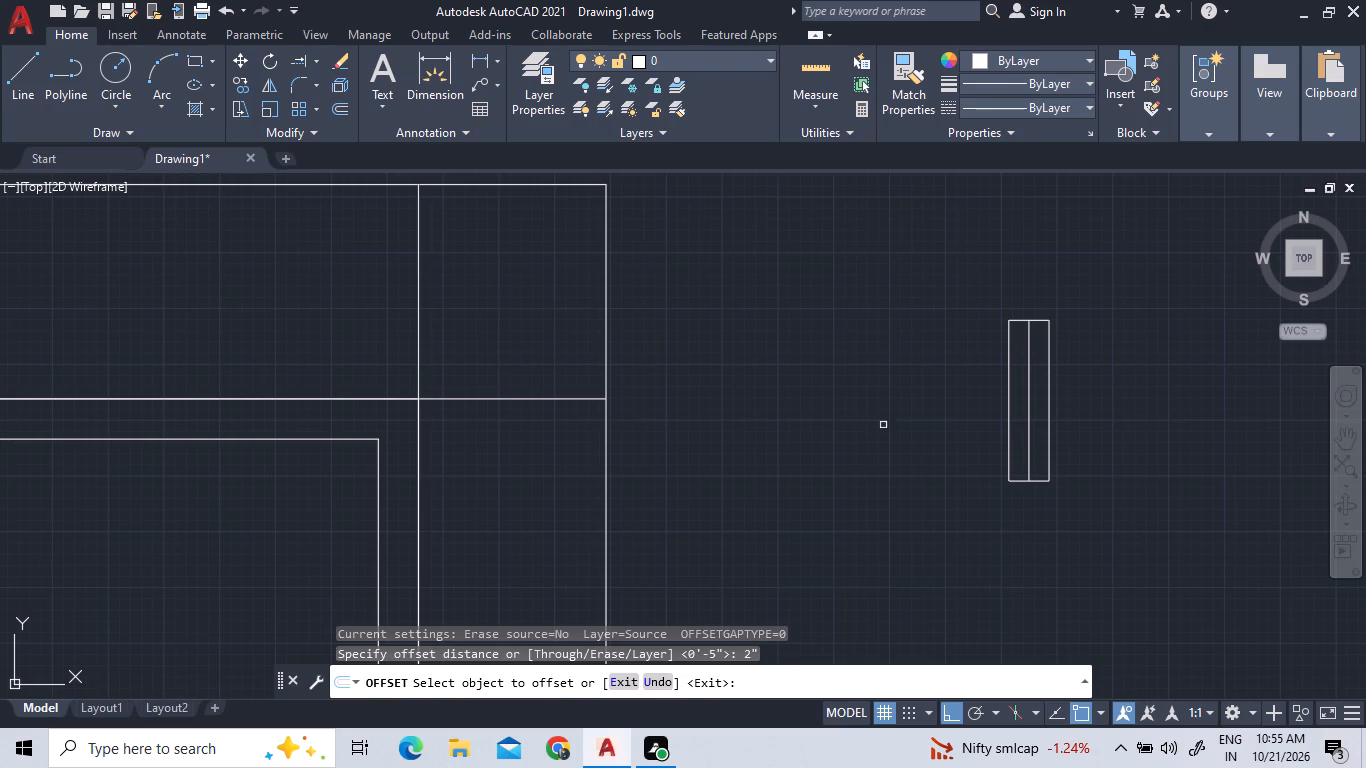
left_click(1028, 407)
left_click(1020, 407)
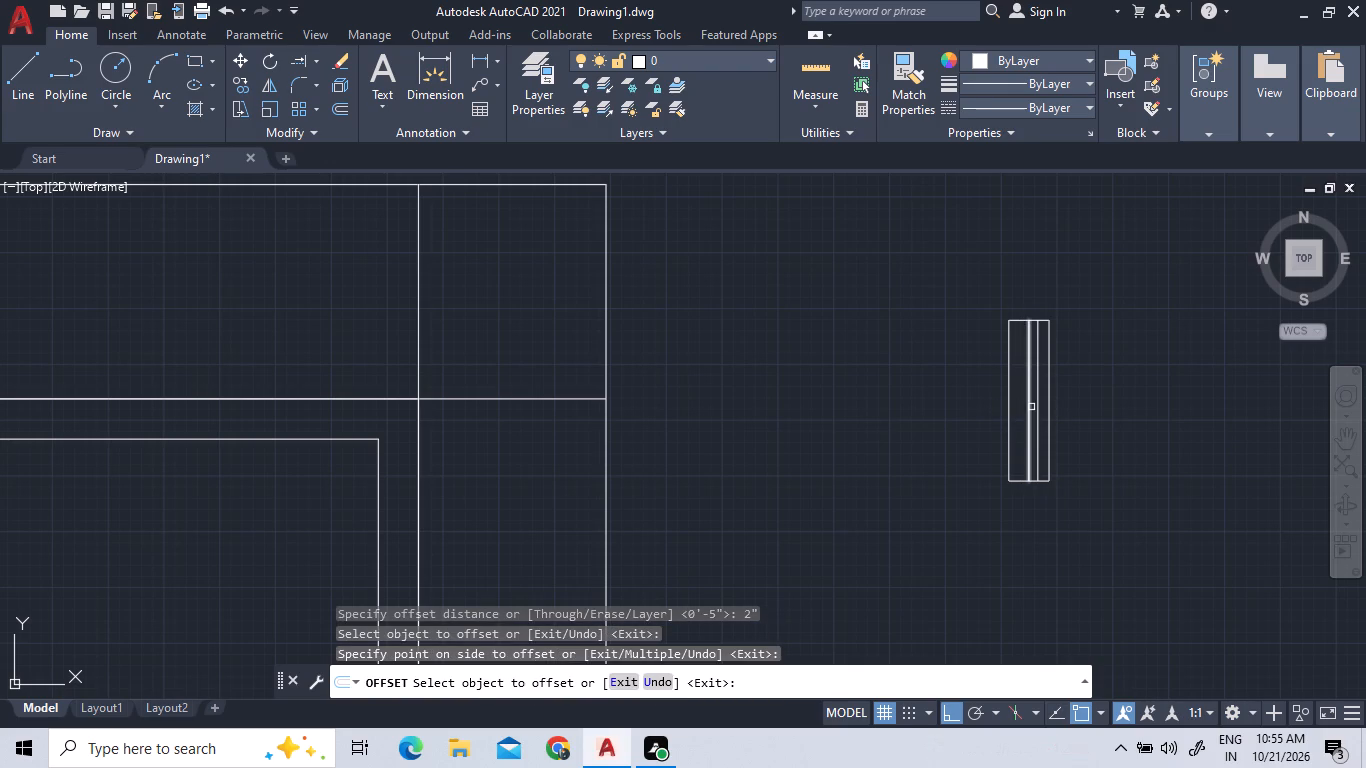
left_click(1031, 407)
left_click(1008, 408)
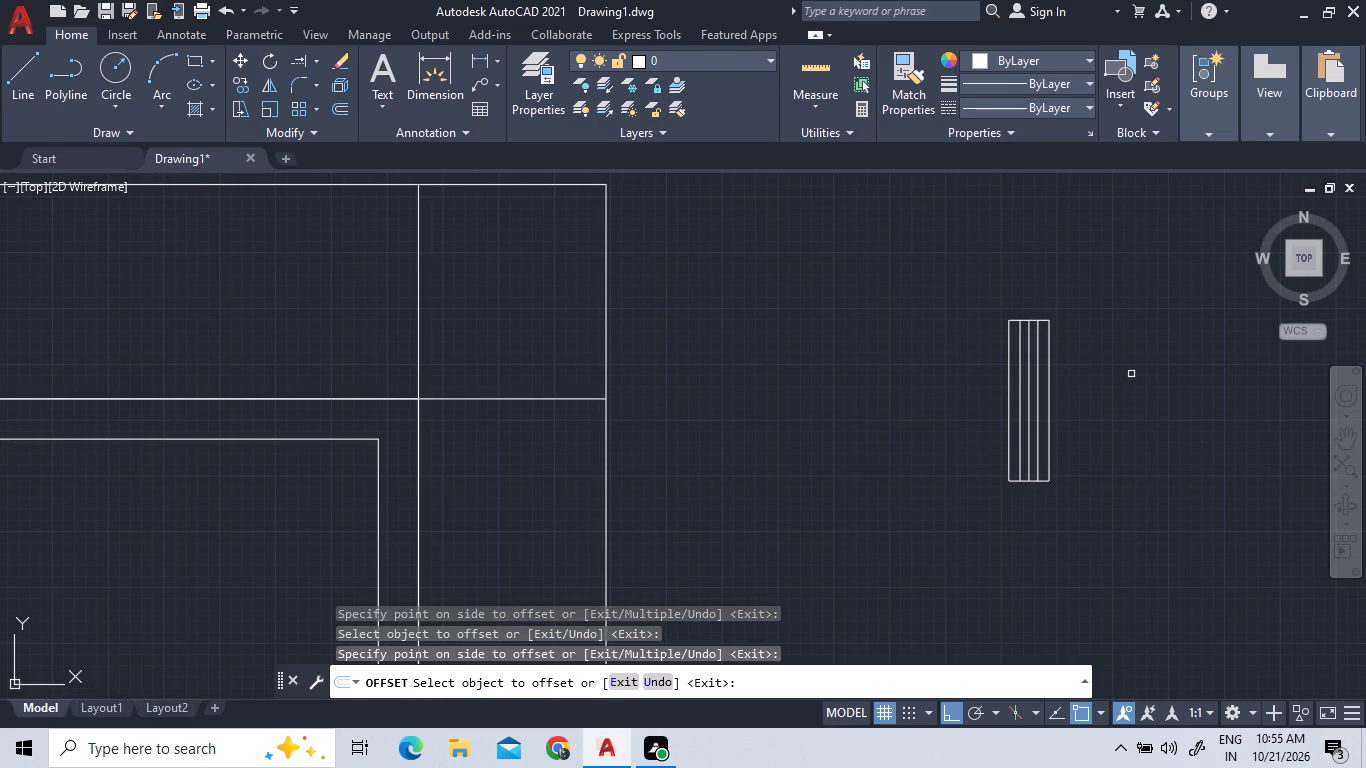
right_click(1131, 375)
left_click(1140, 388)
Copy the complete vertical window symbol to the open space between it and the floor plan.
left_click(1095, 542)
left_click(940, 243)
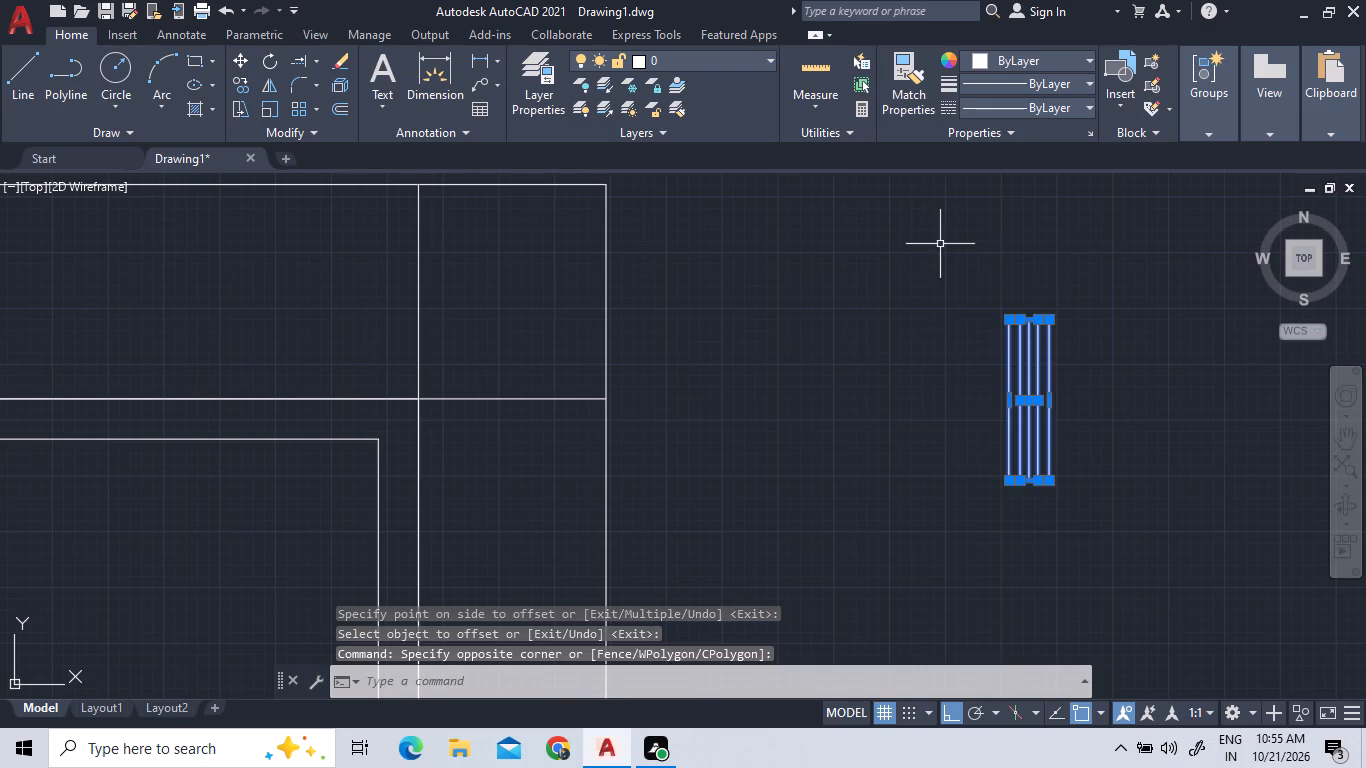
right_click(940, 295)
double_click(1030, 438)
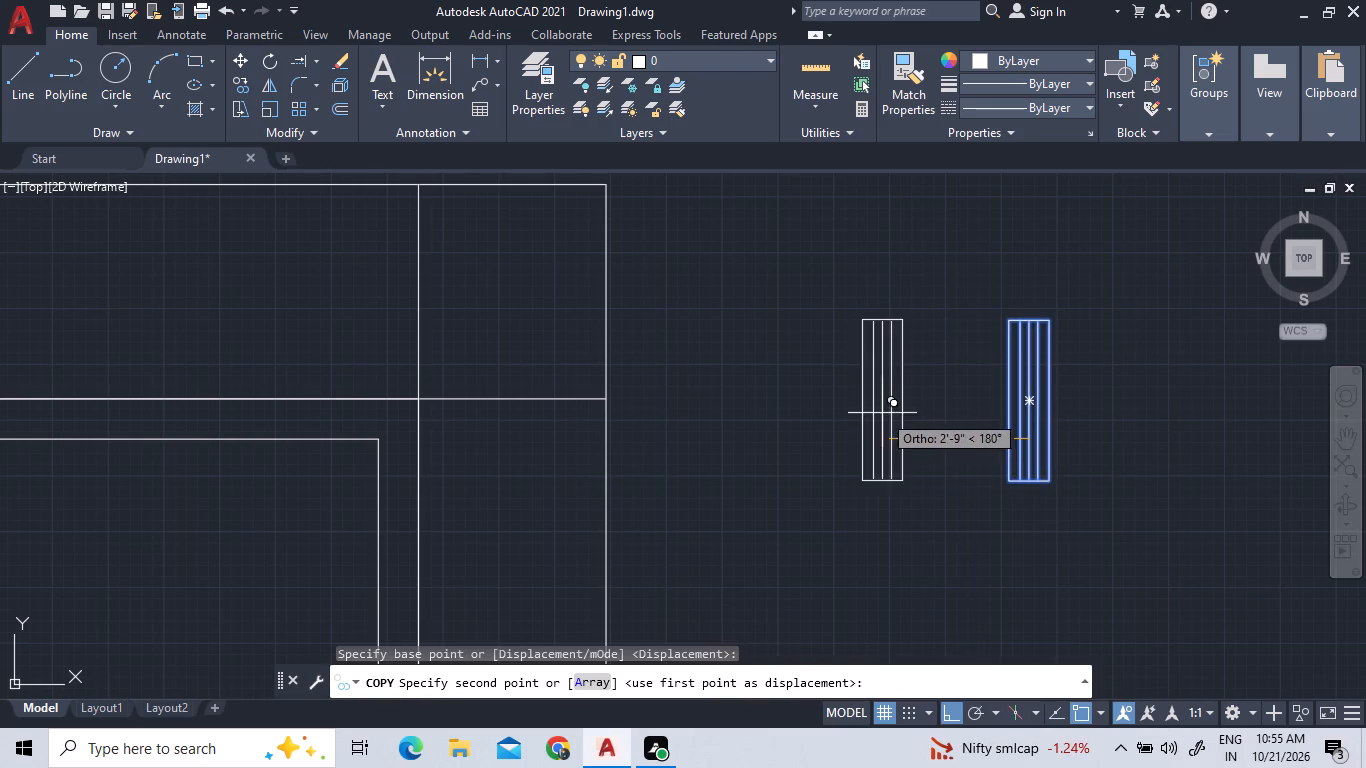
left_click(816, 392)
right_click(927, 377)
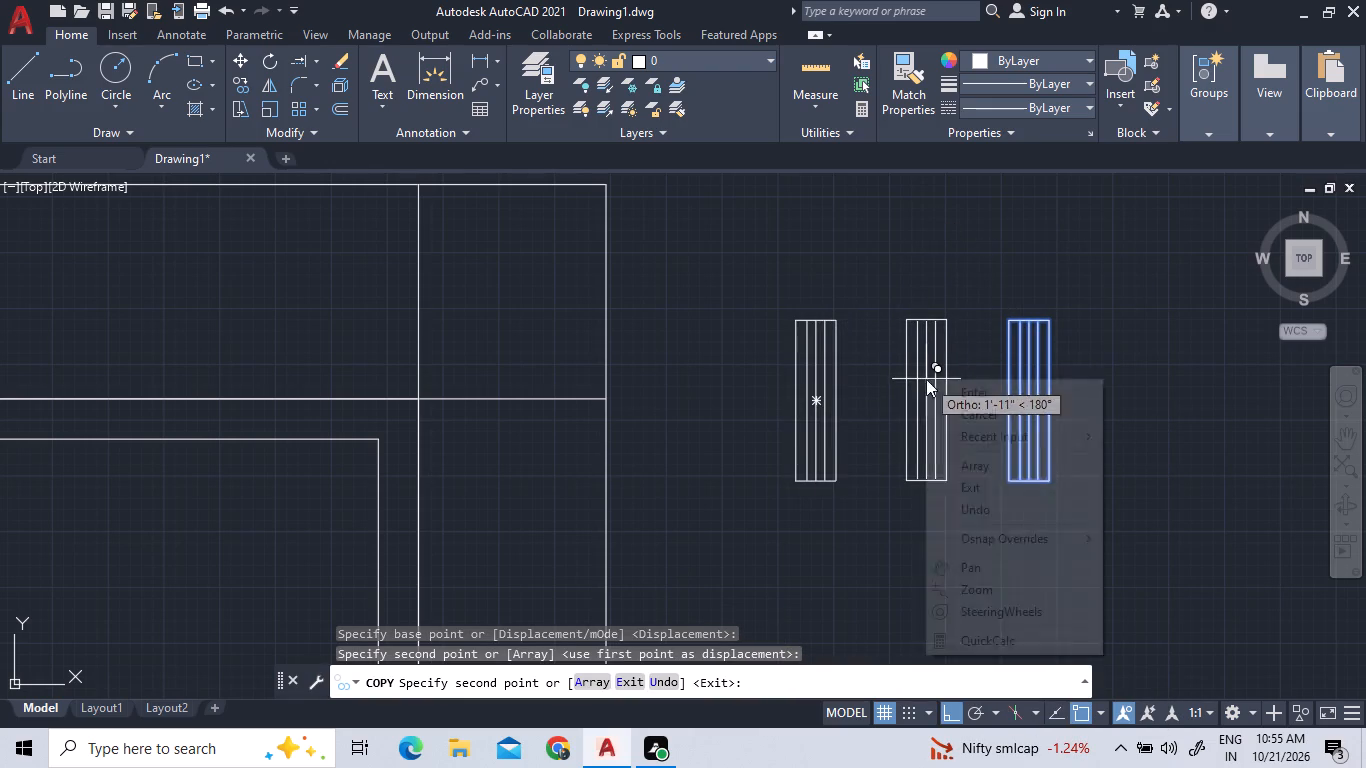
left_click(948, 395)
Rotate the copied window symbol 90° clockwise about its upper right corner so that it lies horizontally.
left_click(867, 478)
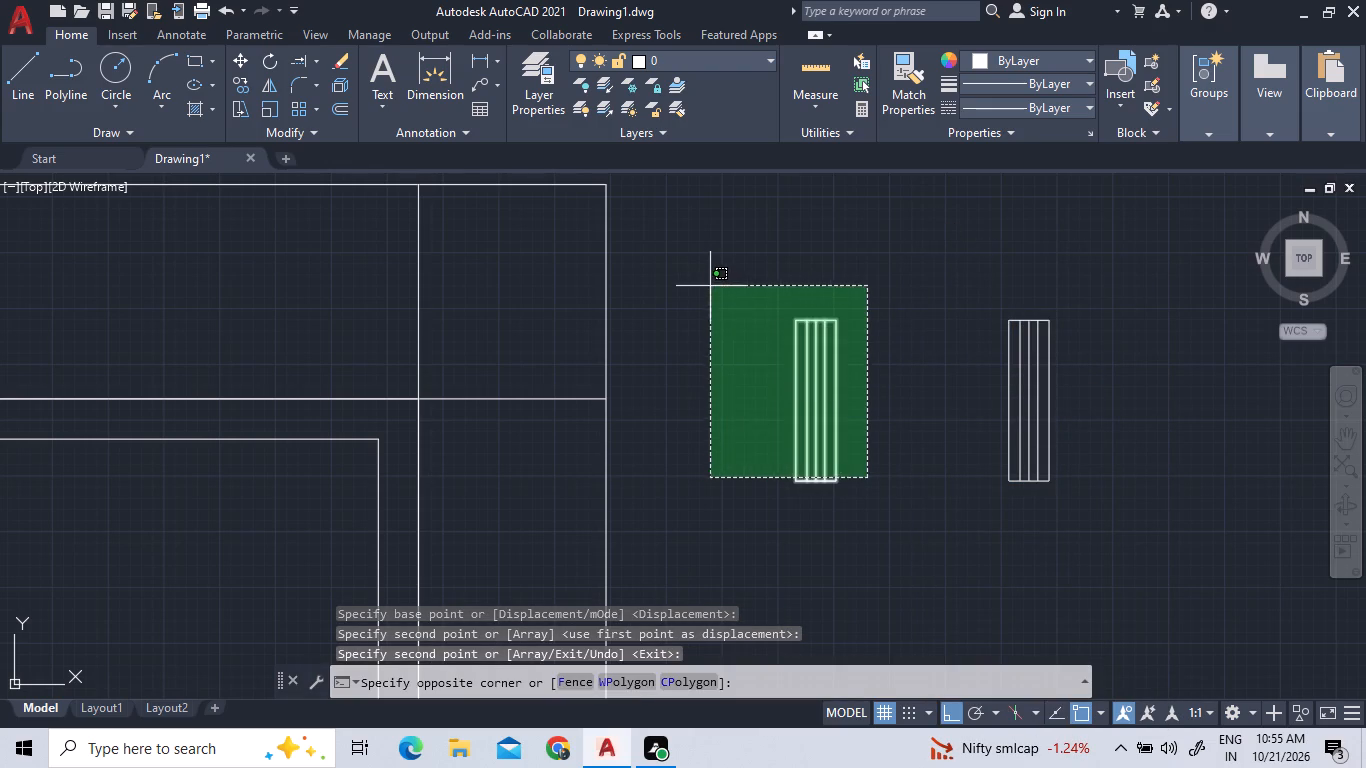
left_click(710, 286)
right_click(711, 288)
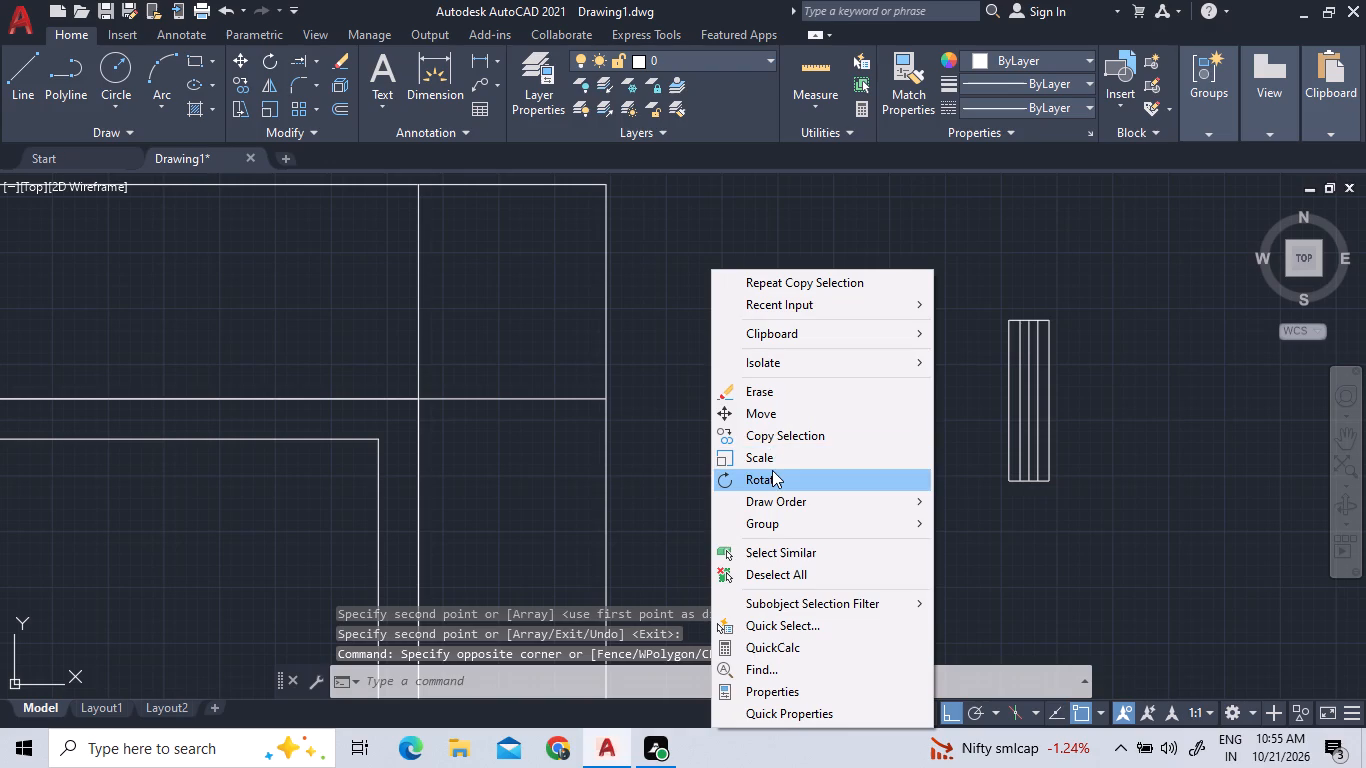
left_click(771, 474)
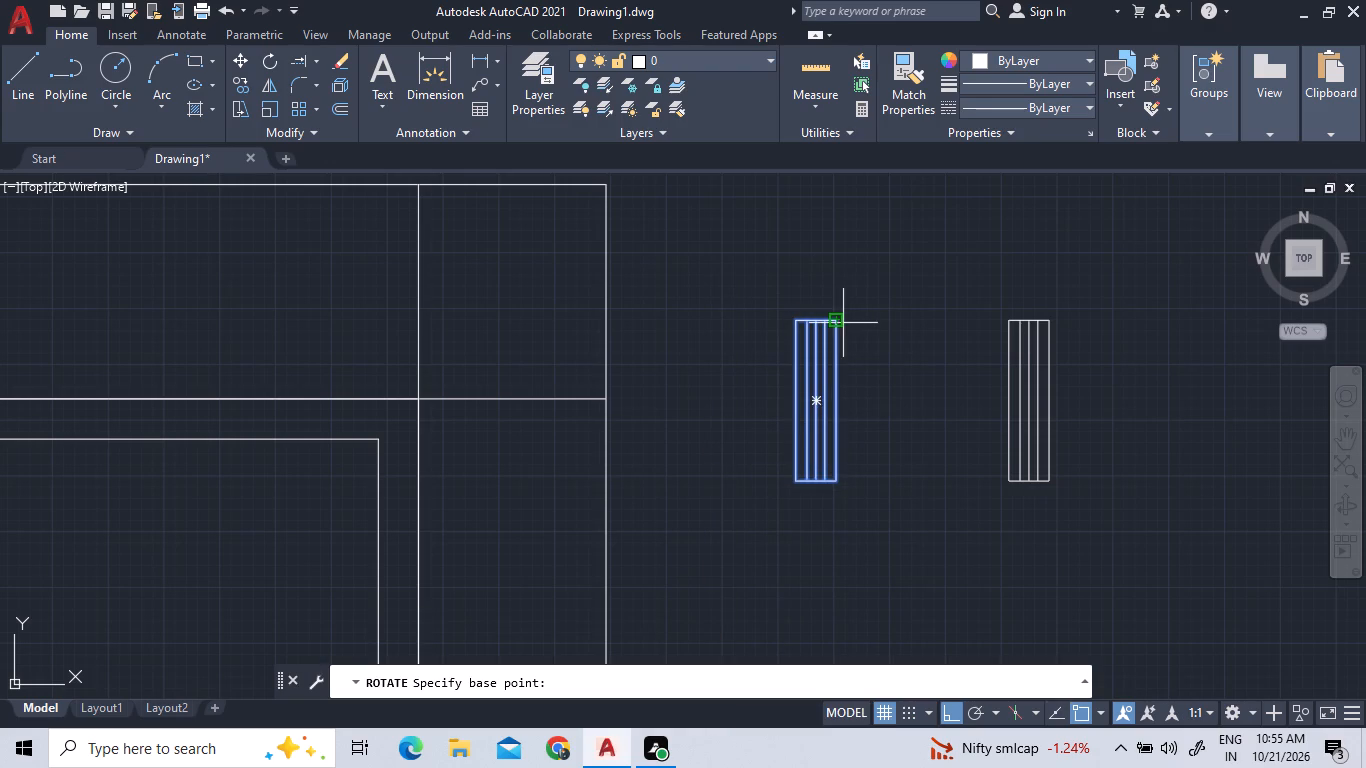
left_click(838, 323)
left_click(860, 380)
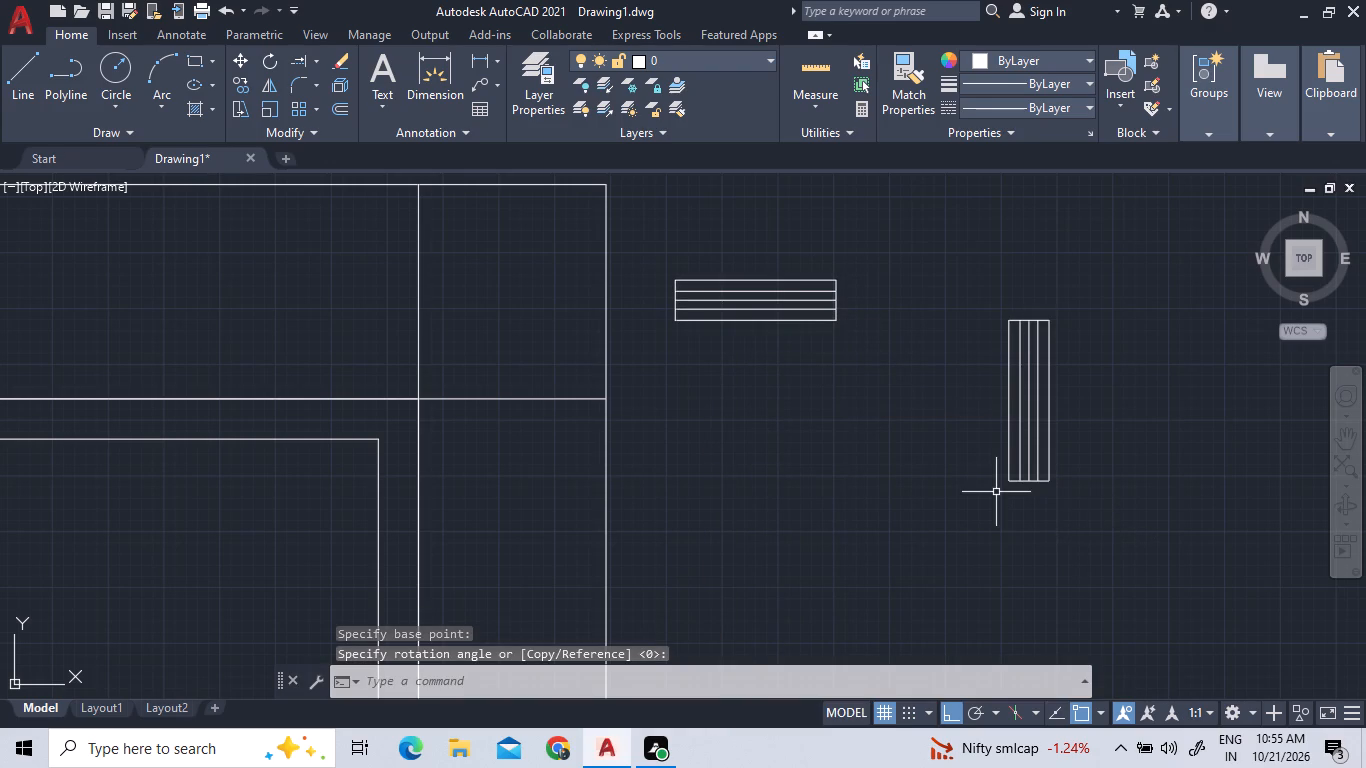
Copy the horizontal window symbol by its centre into the 9" upper wall of the top right room, with ortho off.
scroll(989, 489, "down", 2)
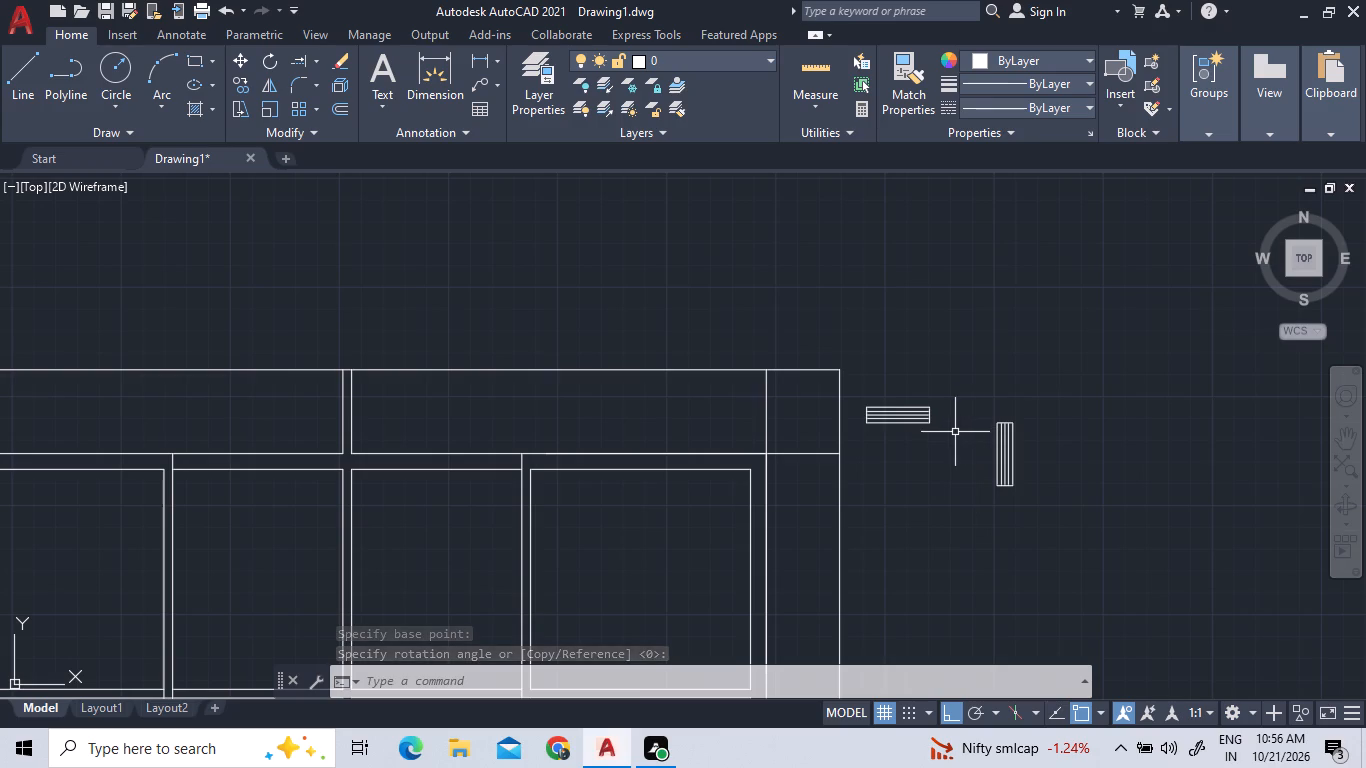
left_click(955, 432)
left_click(863, 368)
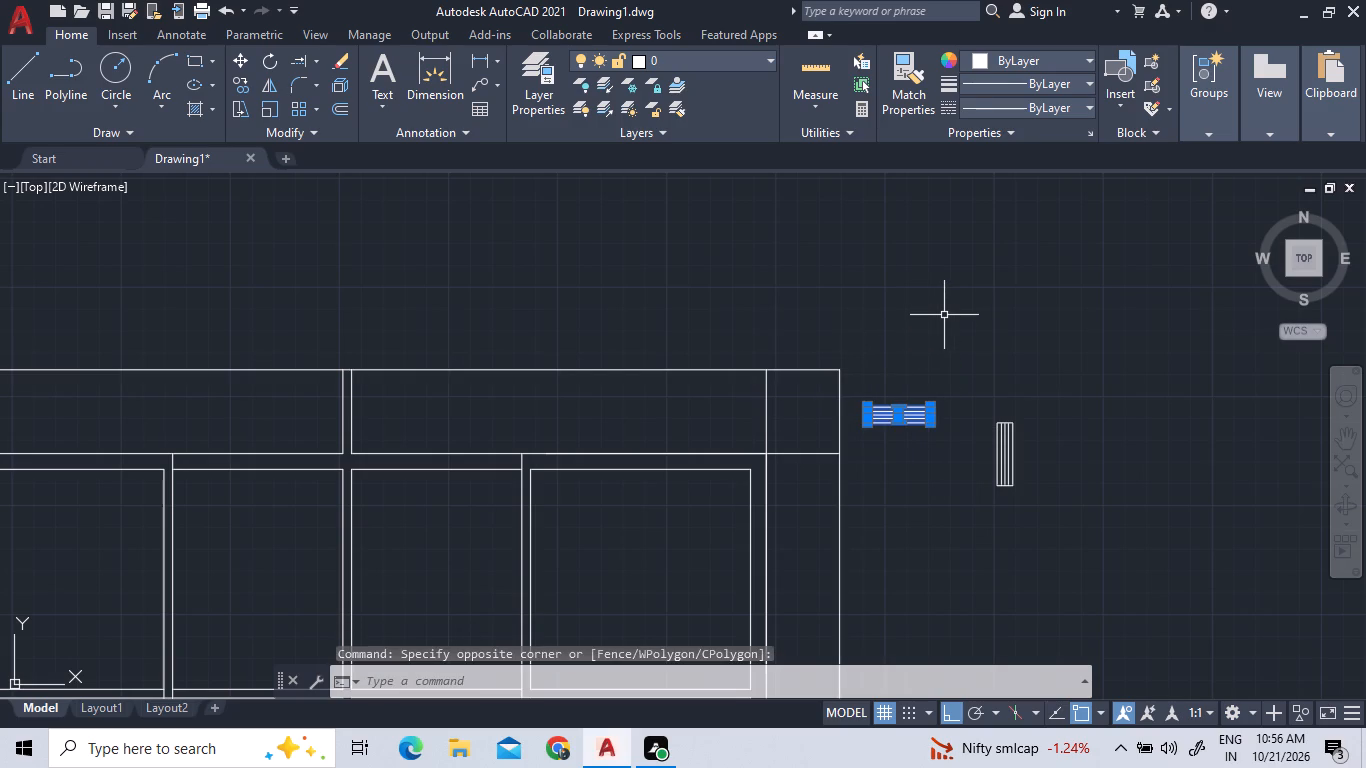
right_click(1026, 307)
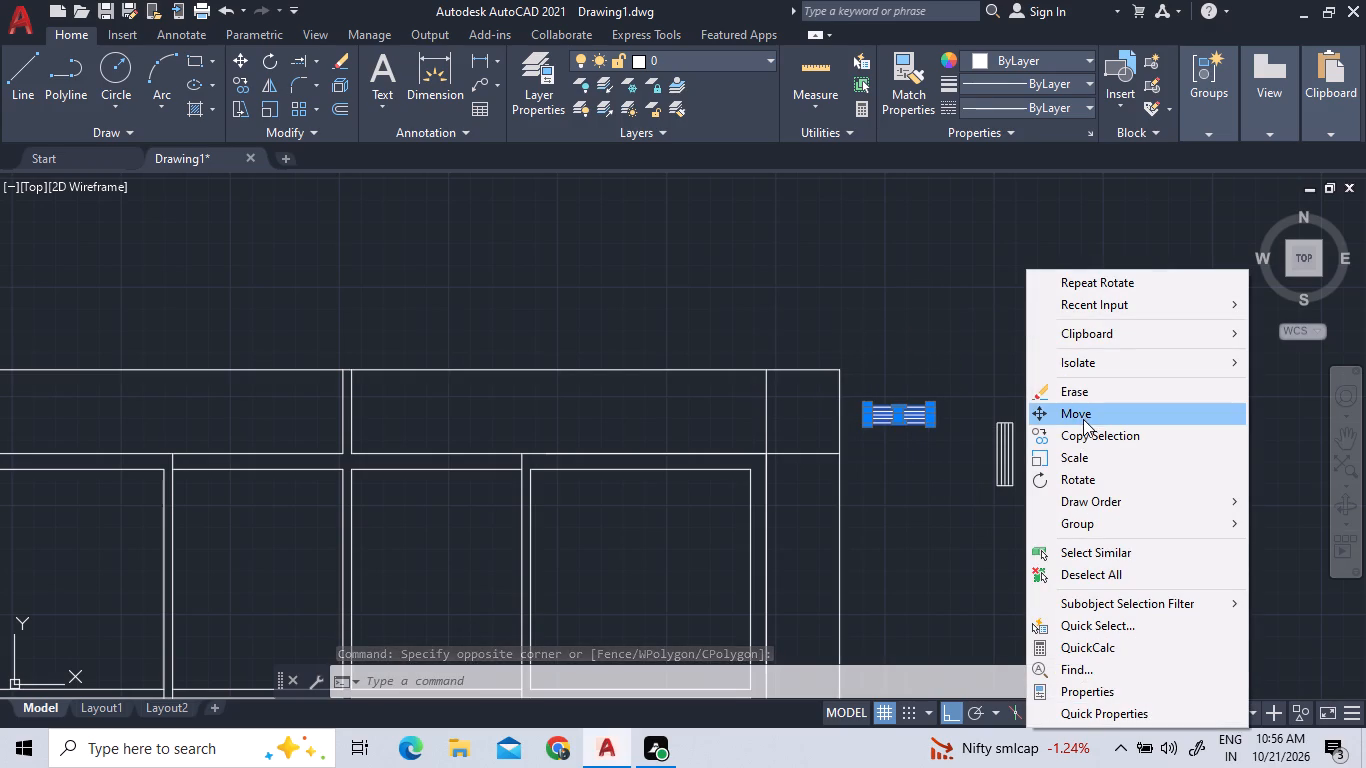
left_click(1084, 430)
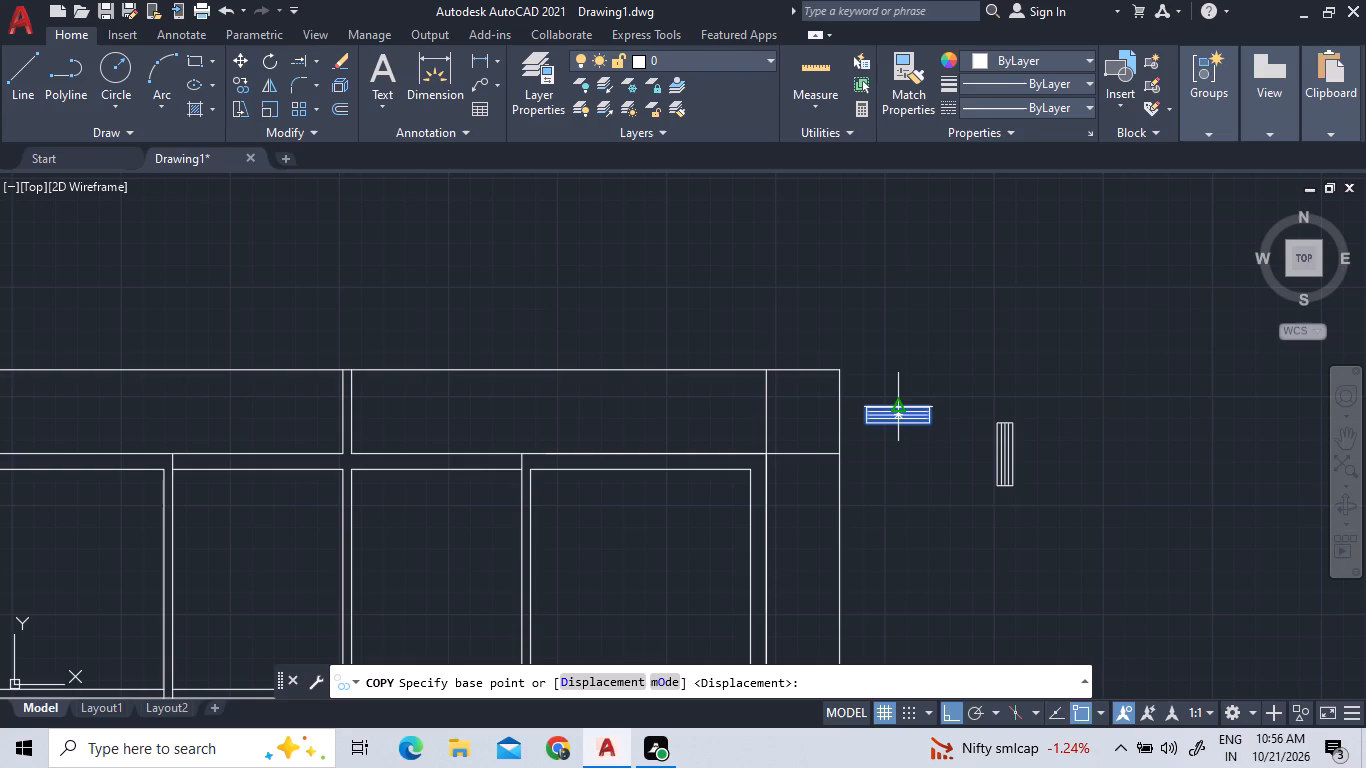
scroll(909, 417, "up", 3)
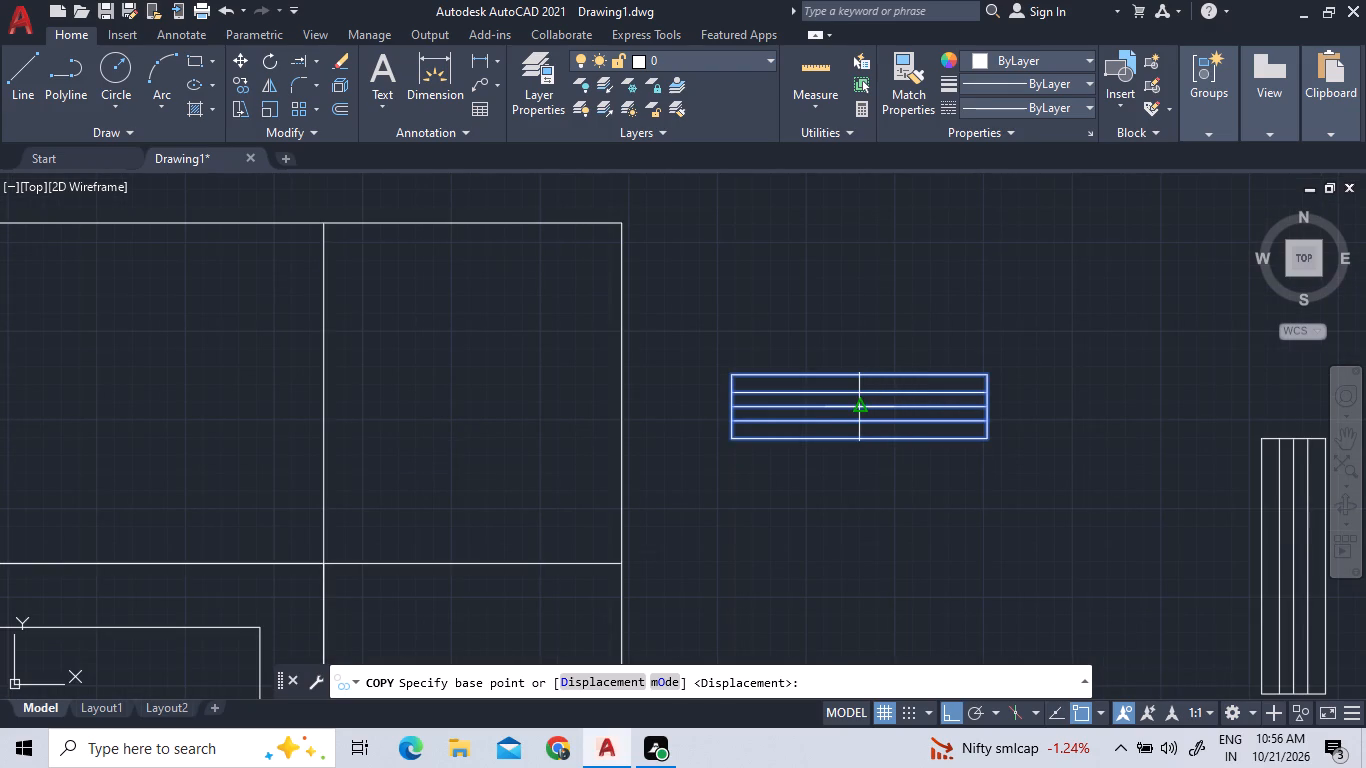
left_click(857, 408)
scroll(535, 517, "down", 4)
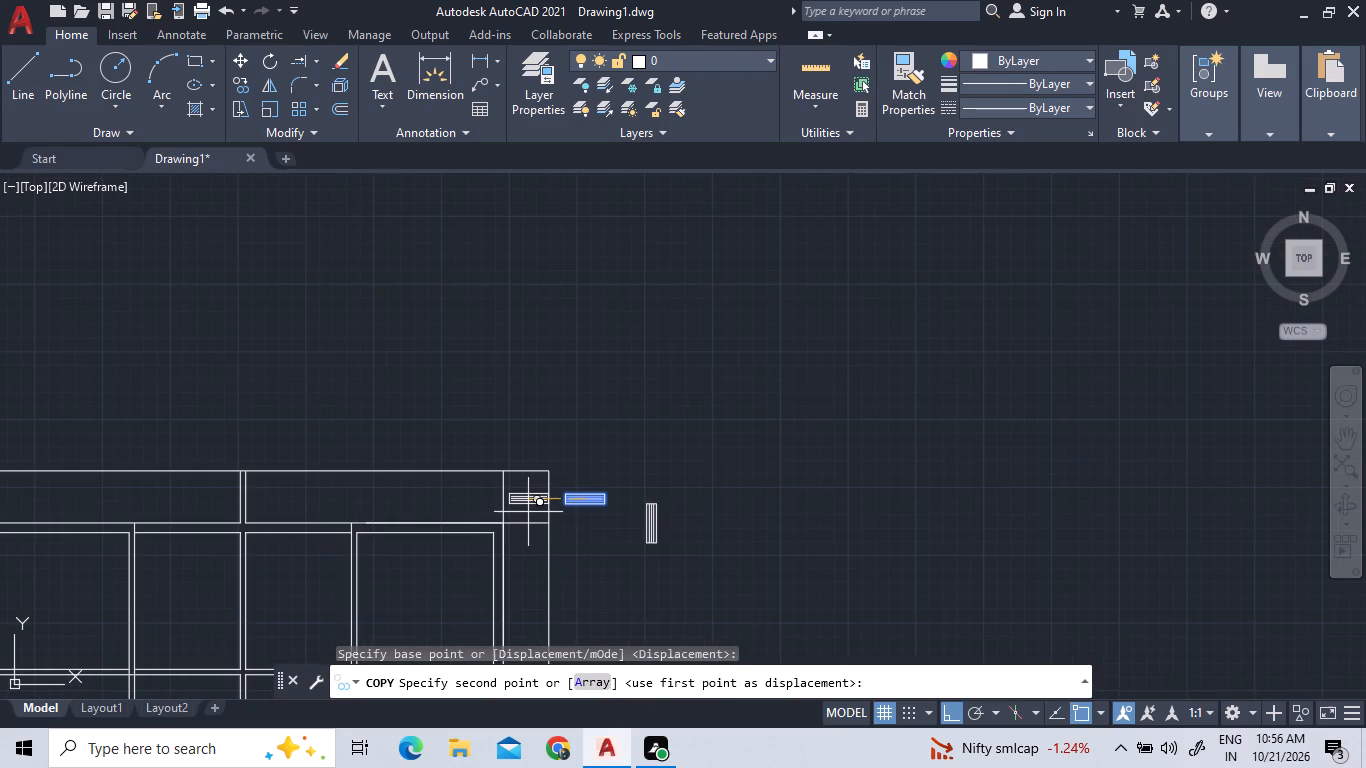
left_click(958, 718)
scroll(404, 553, "up", 3)
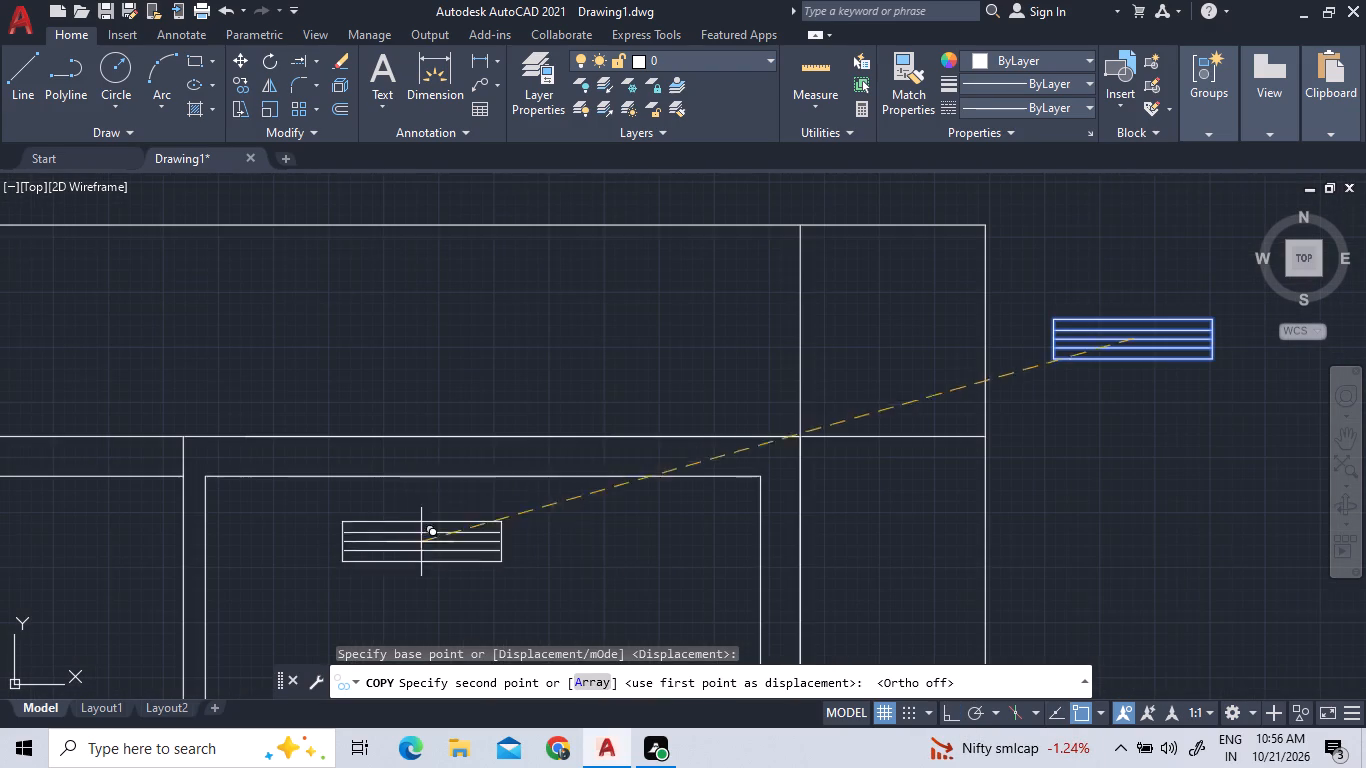
scroll(476, 480, "up", 2)
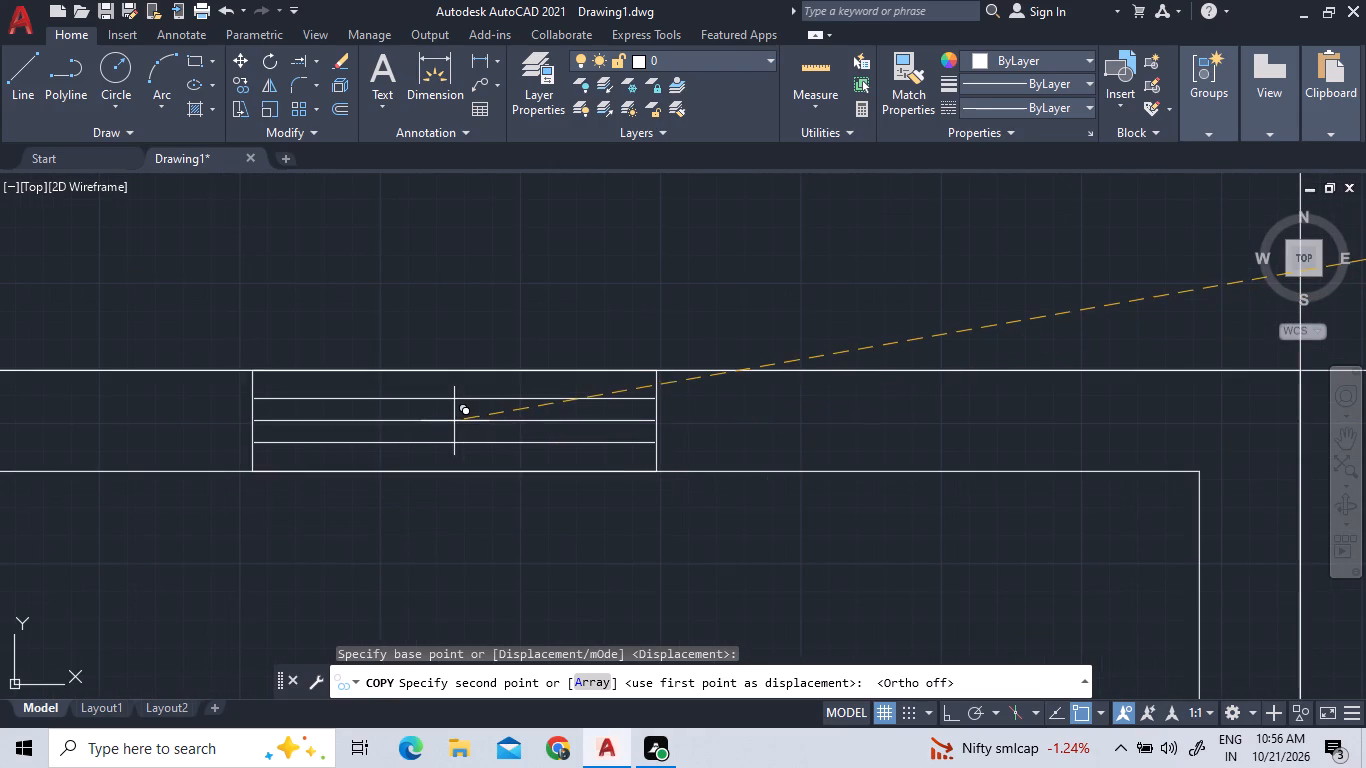
scroll(452, 422, "up", 1)
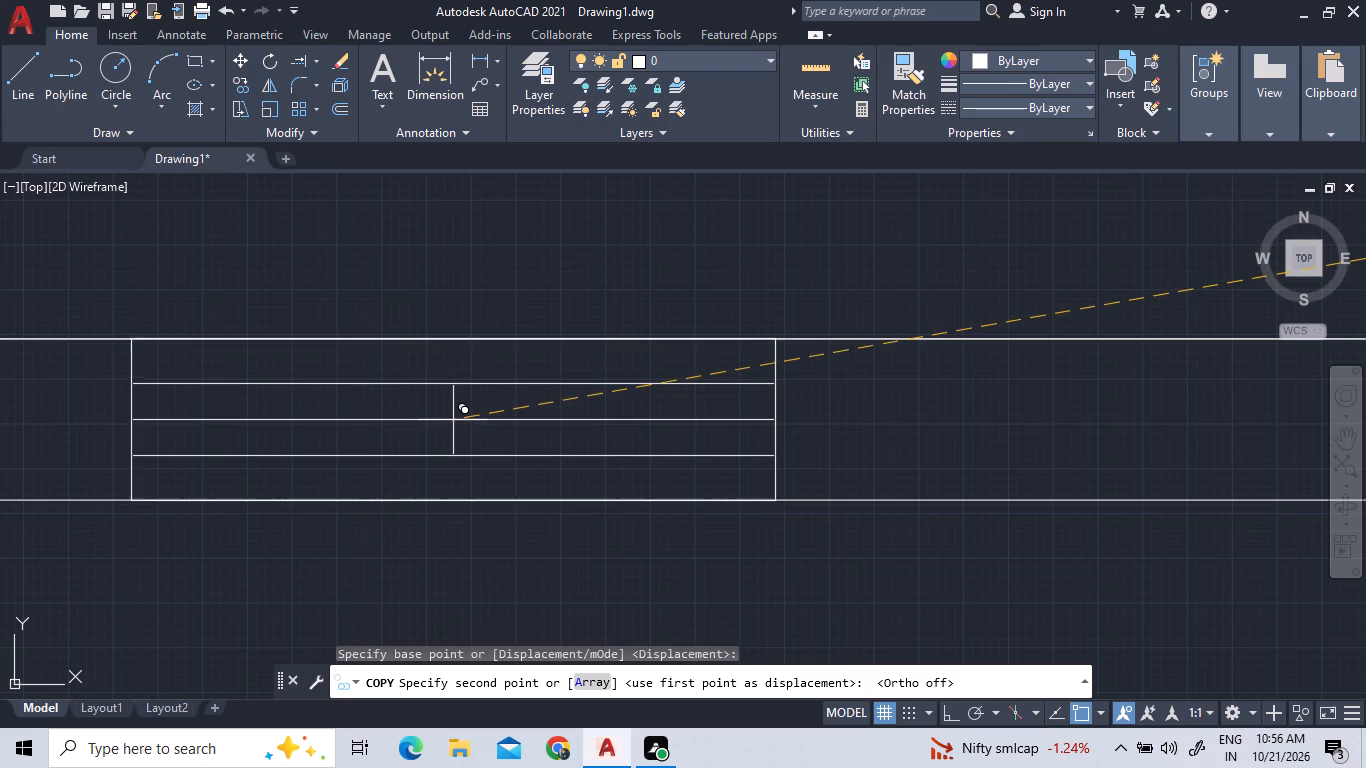
scroll(456, 420, "down", 2)
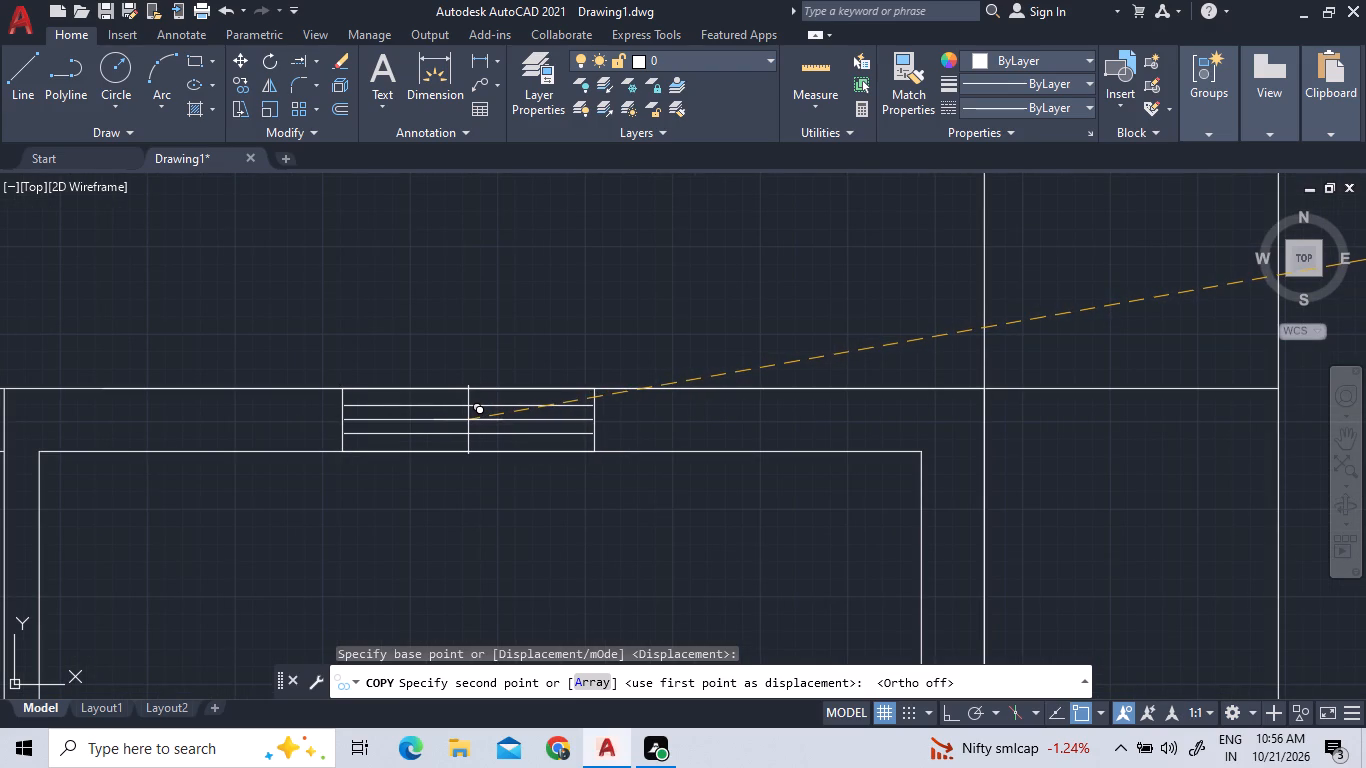
left_click(468, 420)
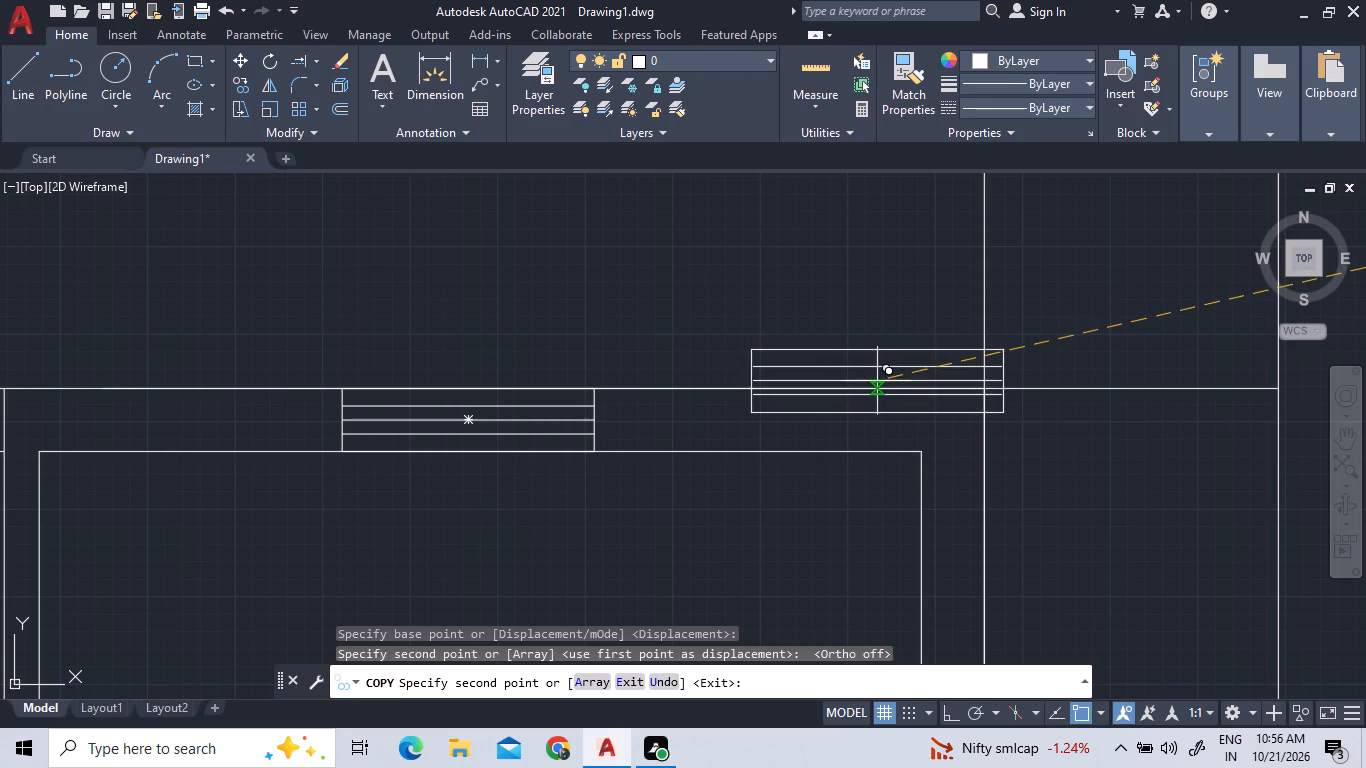
key("Escape")
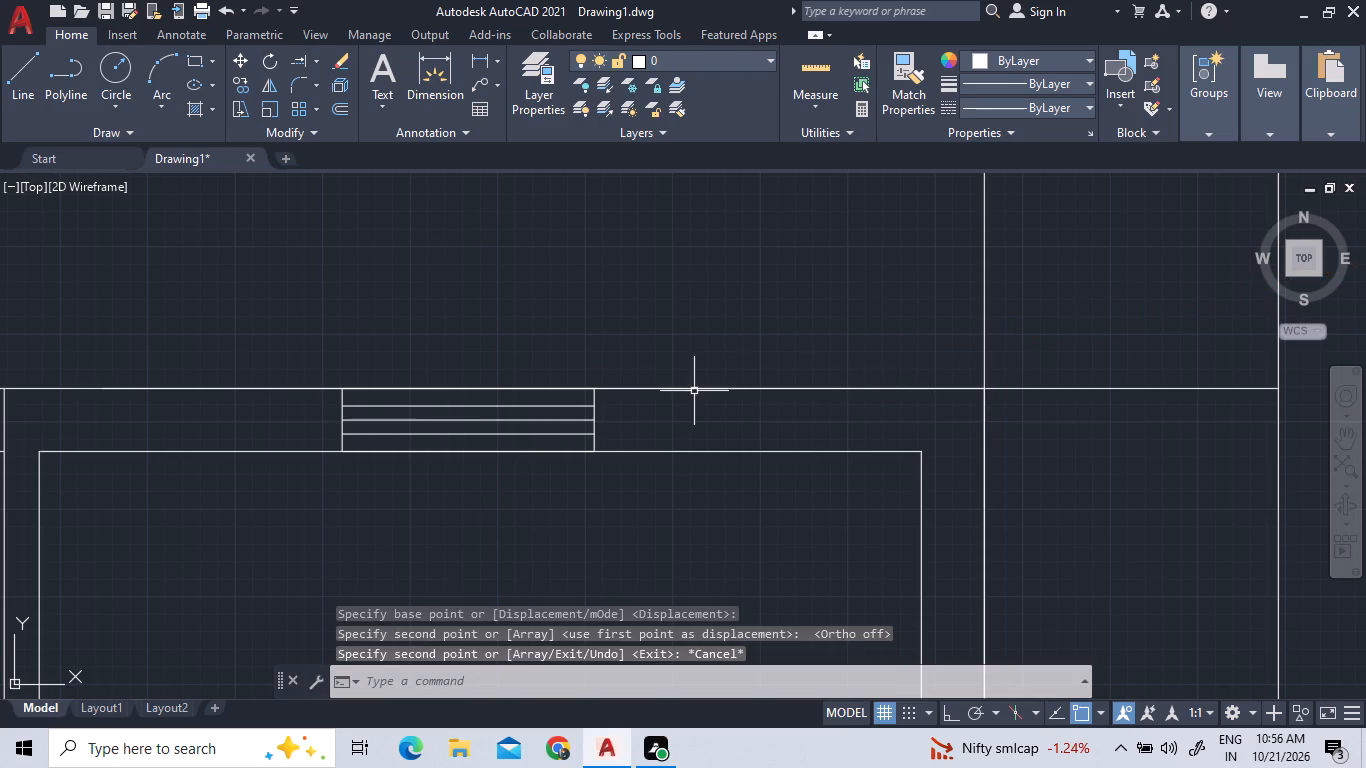
Move the placed window symbol straight up by its lower right corner so that it sits exactly on the wall's inner line.
left_click(666, 431)
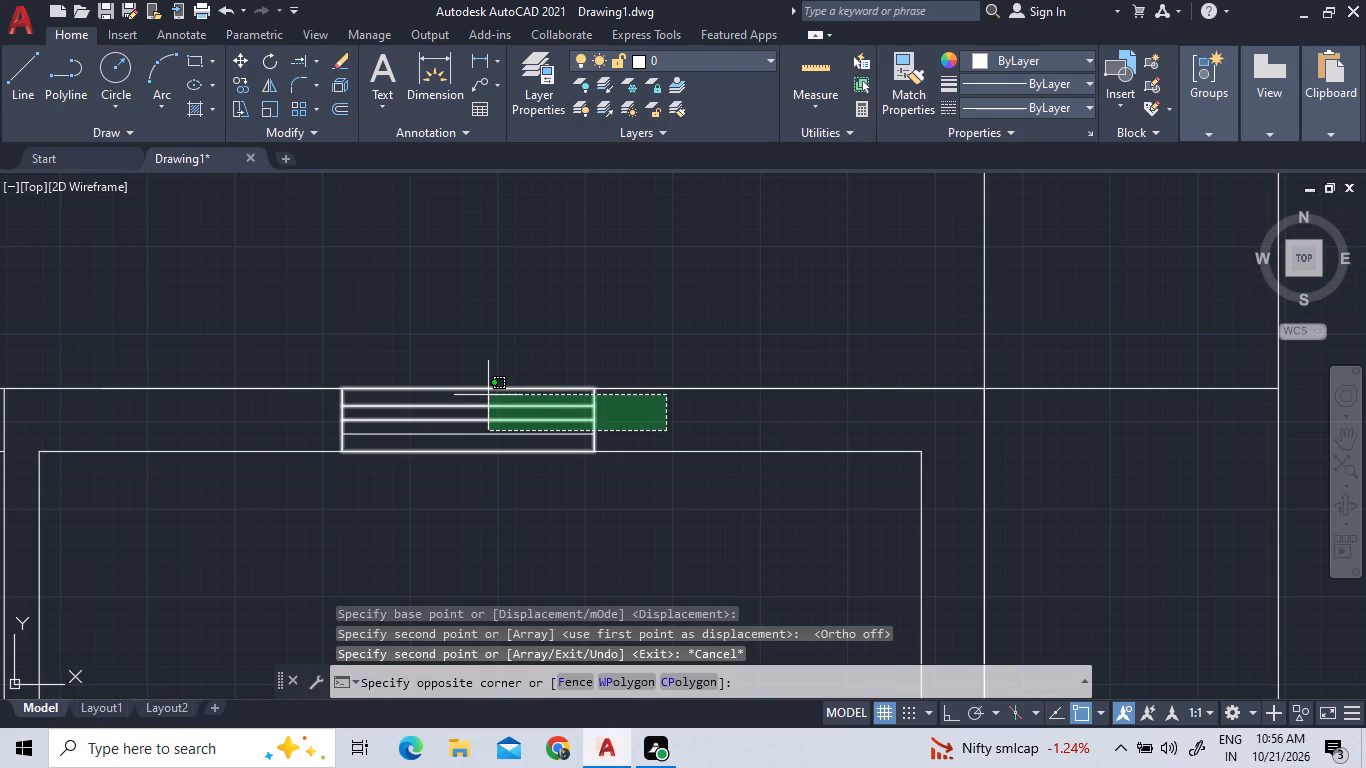
left_click(476, 405)
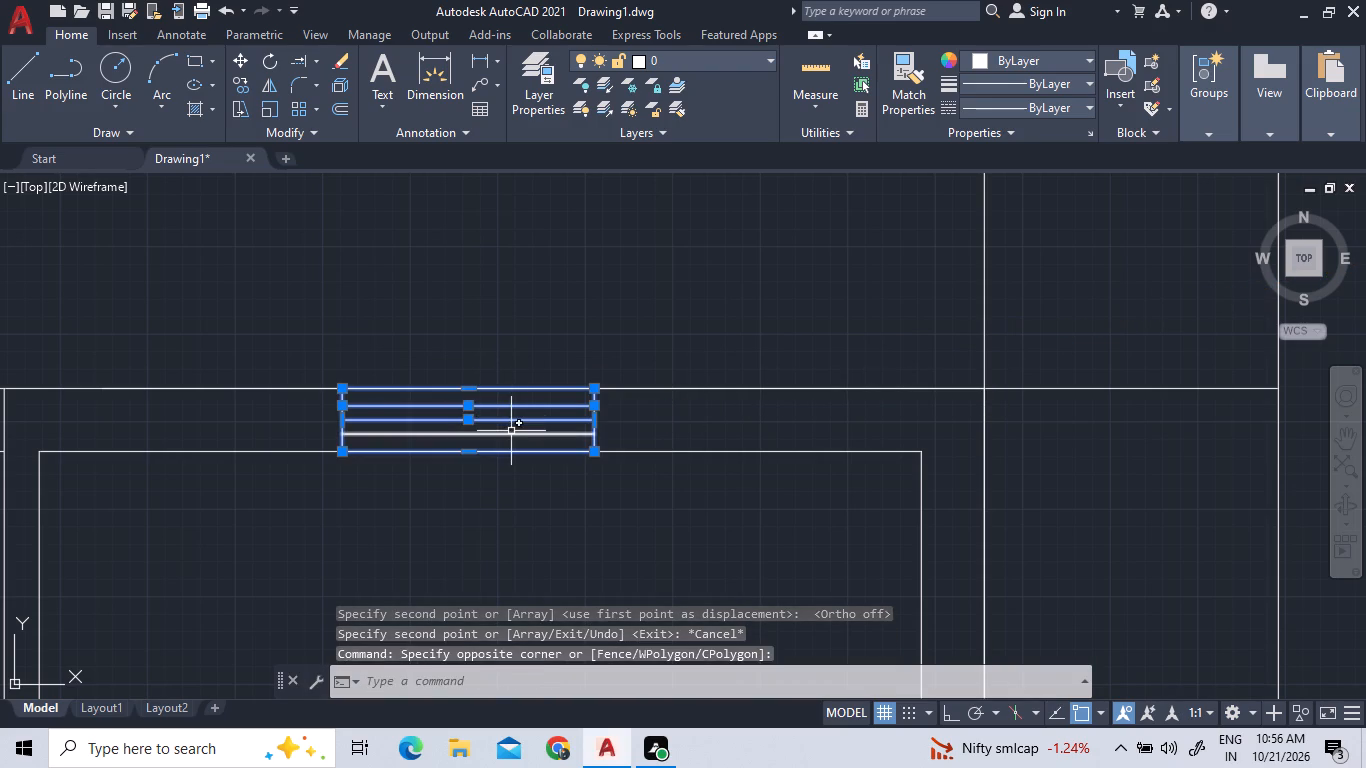
left_click(510, 433)
scroll(595, 435, "up", 13)
scroll(502, 326, "up", 1)
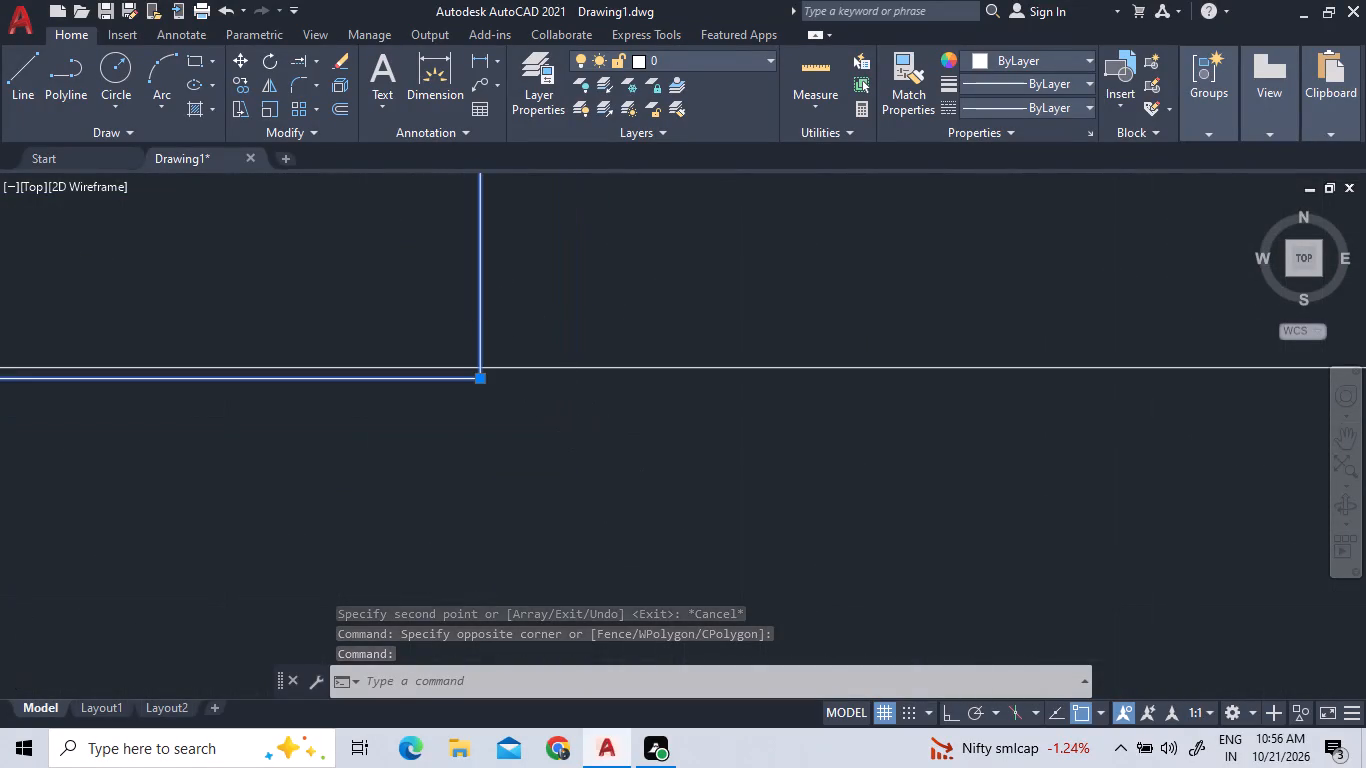
scroll(502, 326, "up", 2)
right_click_drag(532, 319, 532, 330)
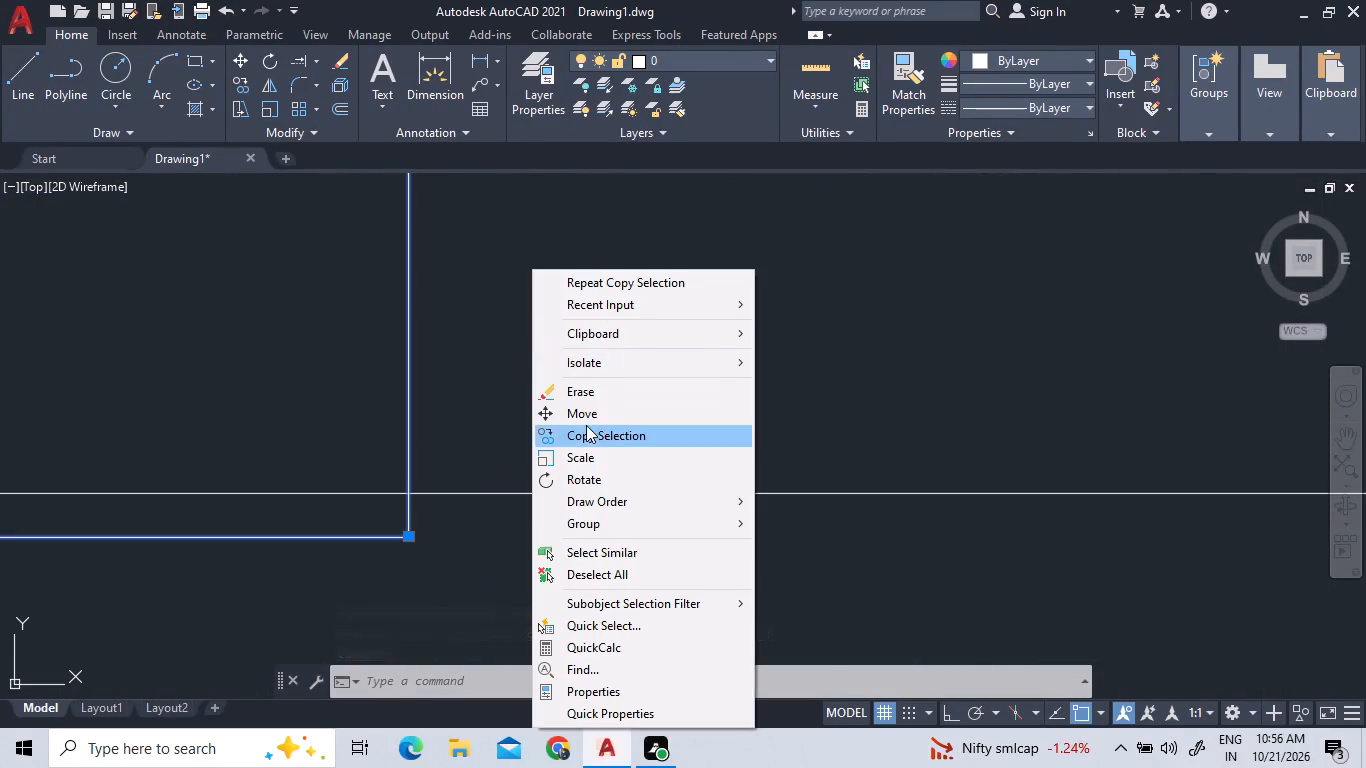
left_click(590, 414)
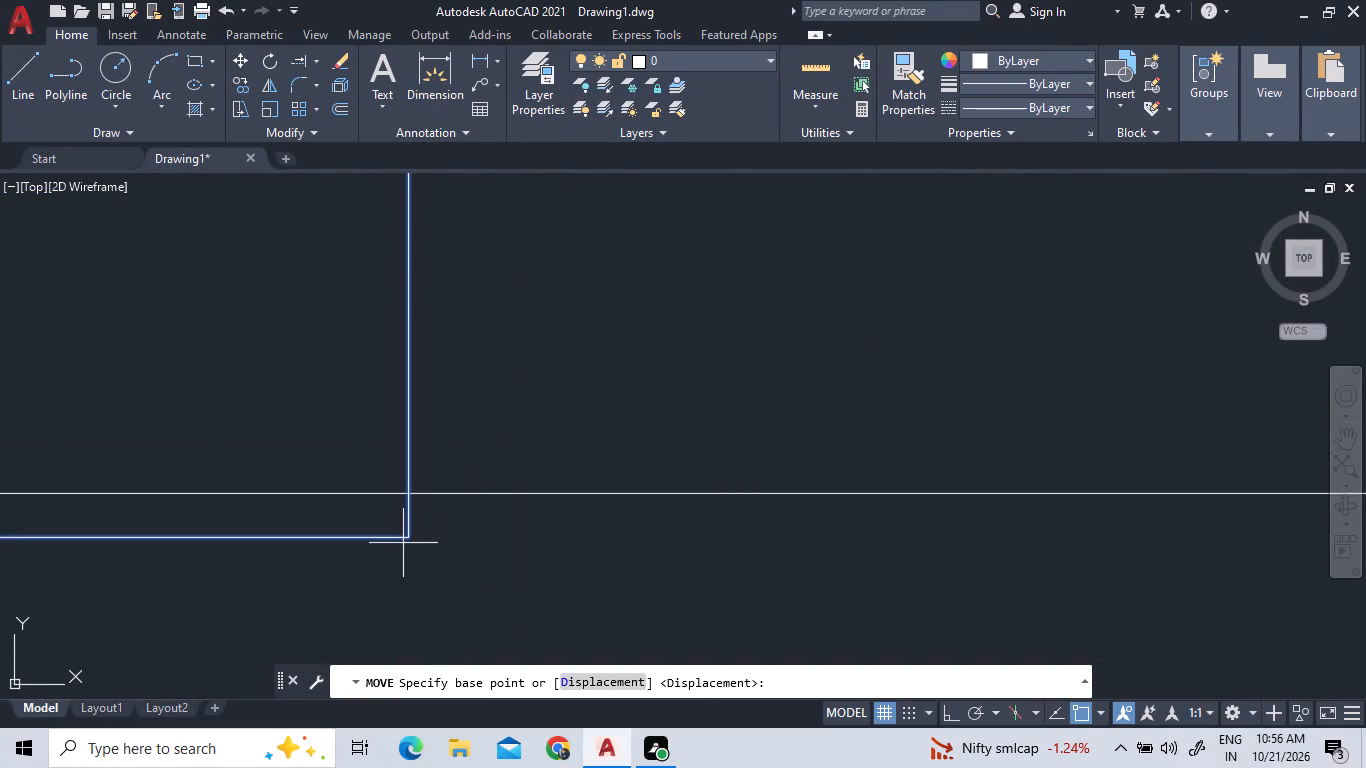
left_click(408, 535)
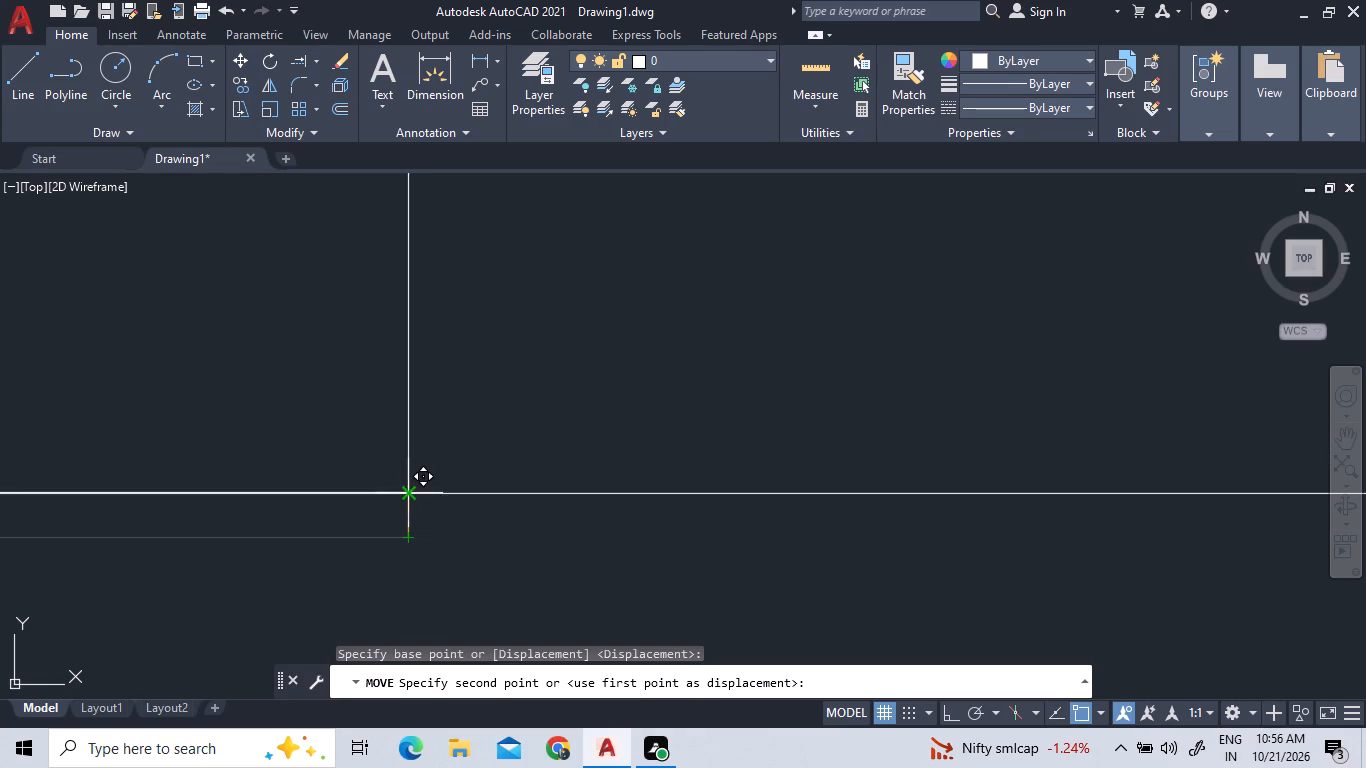
left_click(409, 490)
scroll(540, 548, "down", 14)
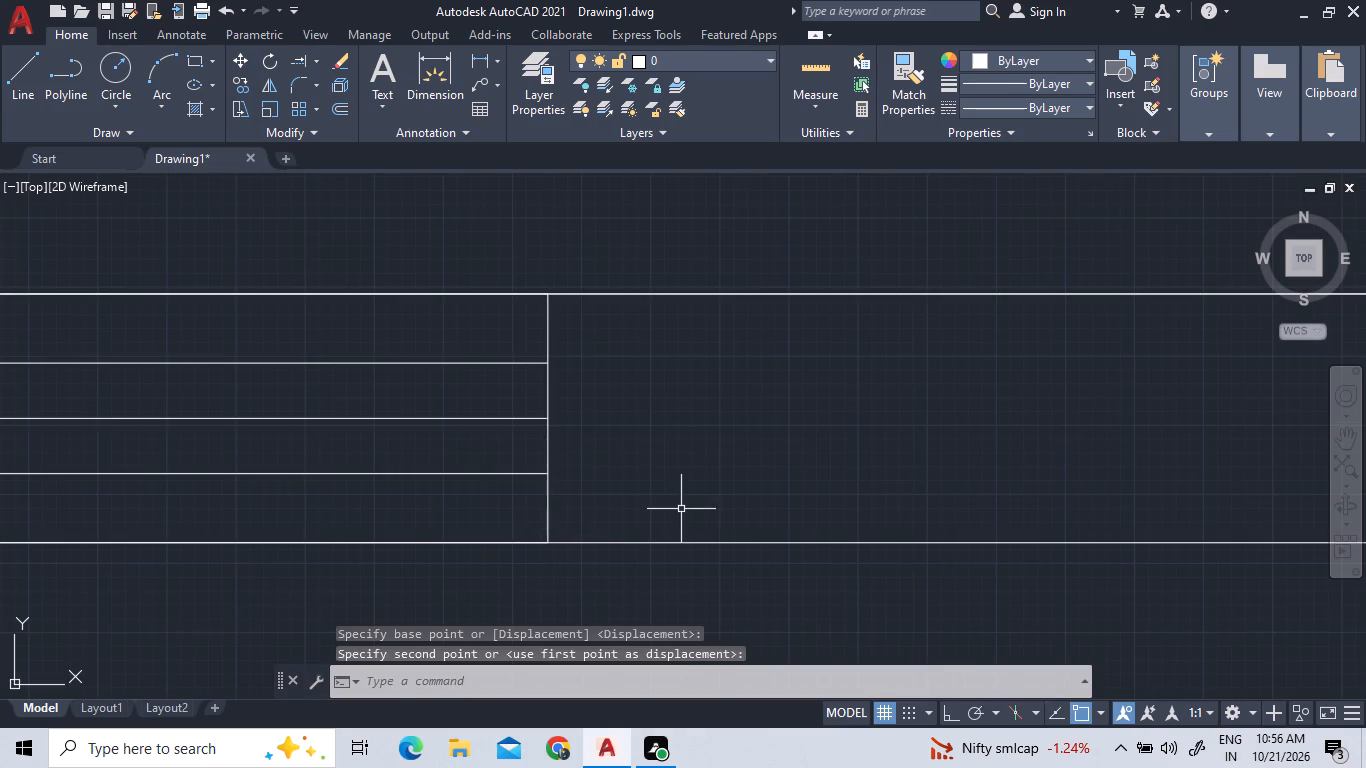
Copy the aligned window symbol about 11'-3" to the left along the upper wall into the adjacent room, with ortho on.
left_click_drag(674, 511, 665, 512)
left_click(392, 349)
right_click(421, 351)
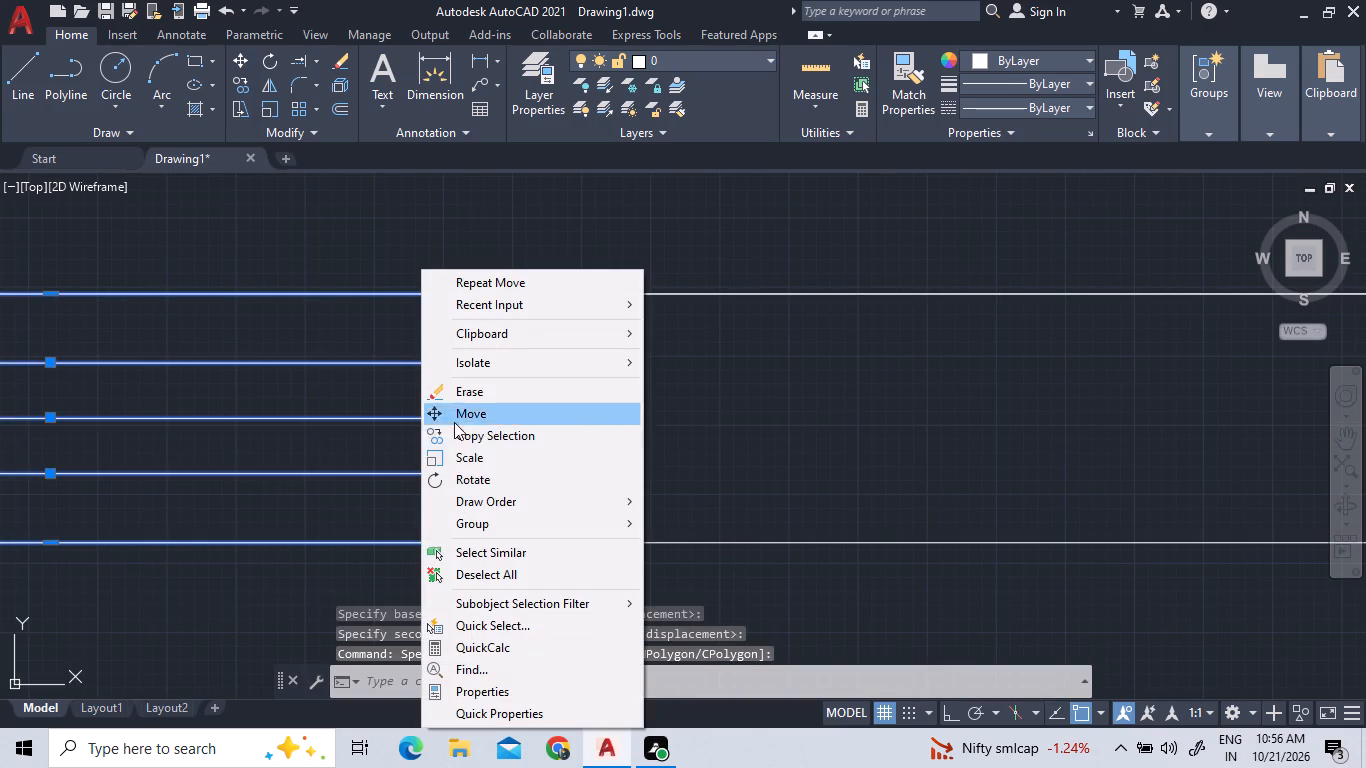
left_click(468, 442)
scroll(459, 452, "down", 4)
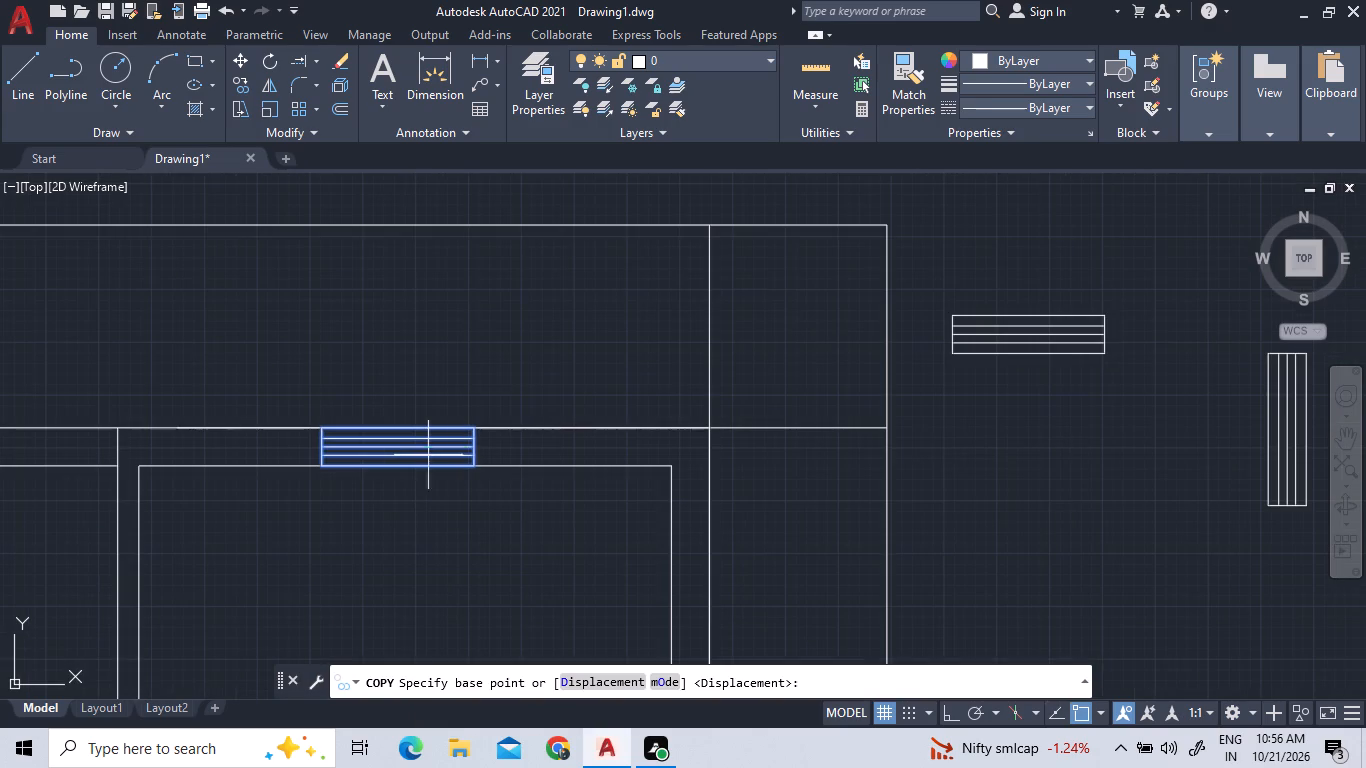
scroll(310, 441, "up", 3)
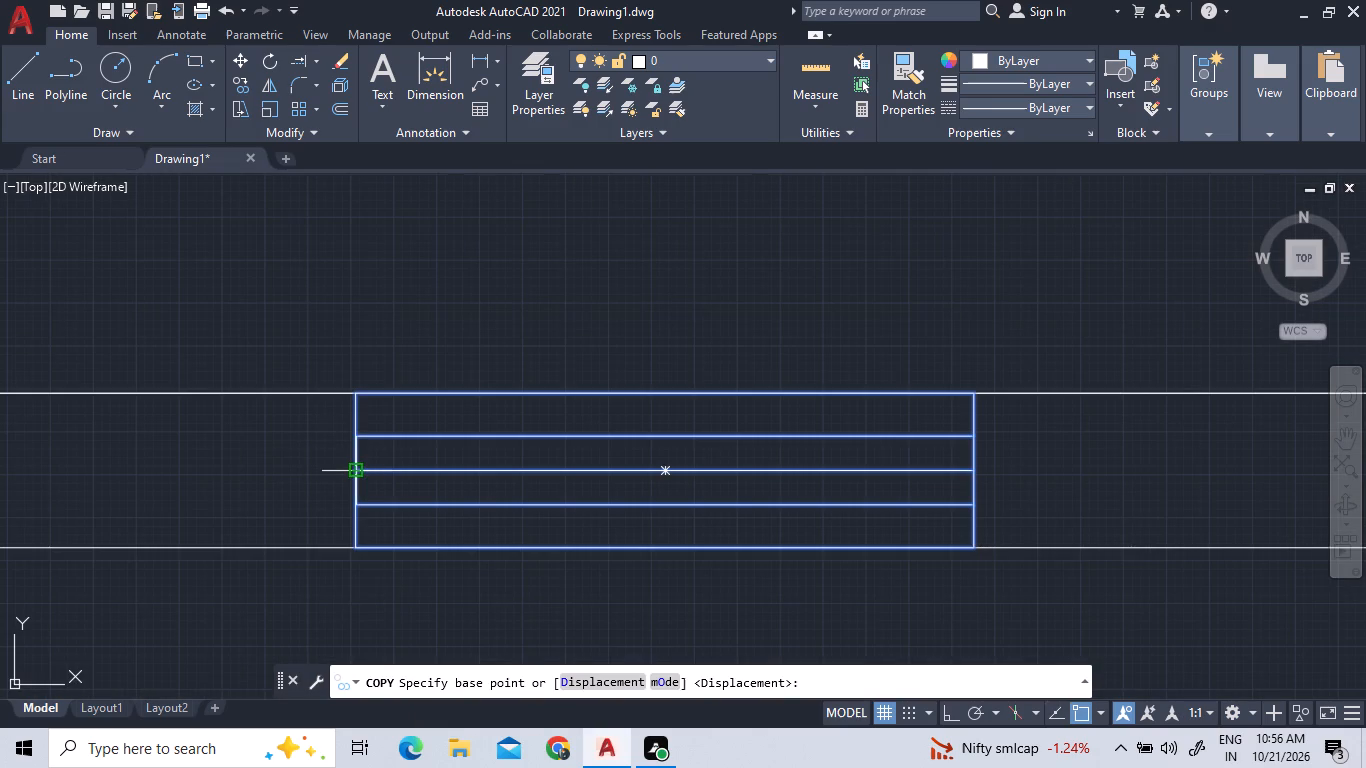
left_click(361, 474)
scroll(90, 456, "down", 4)
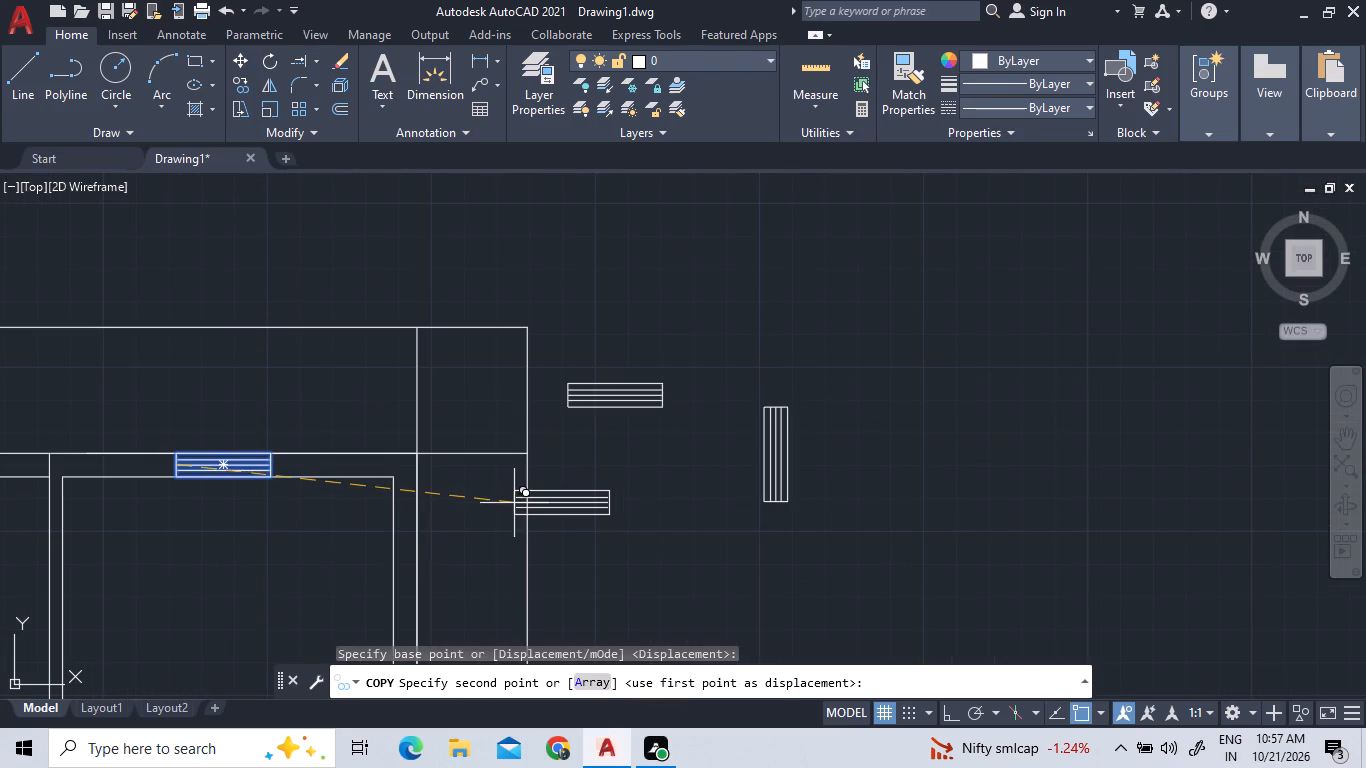
left_click(950, 717)
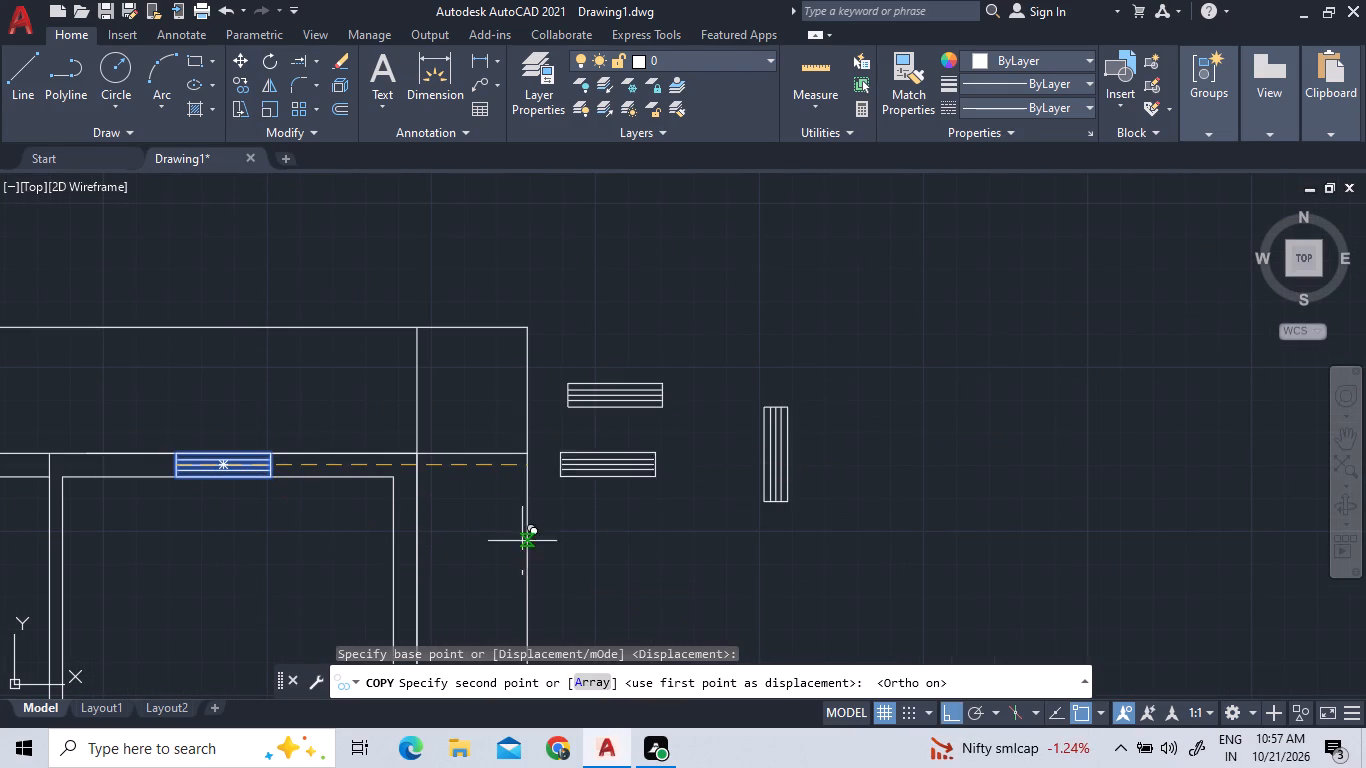
scroll(220, 486, "down", 4)
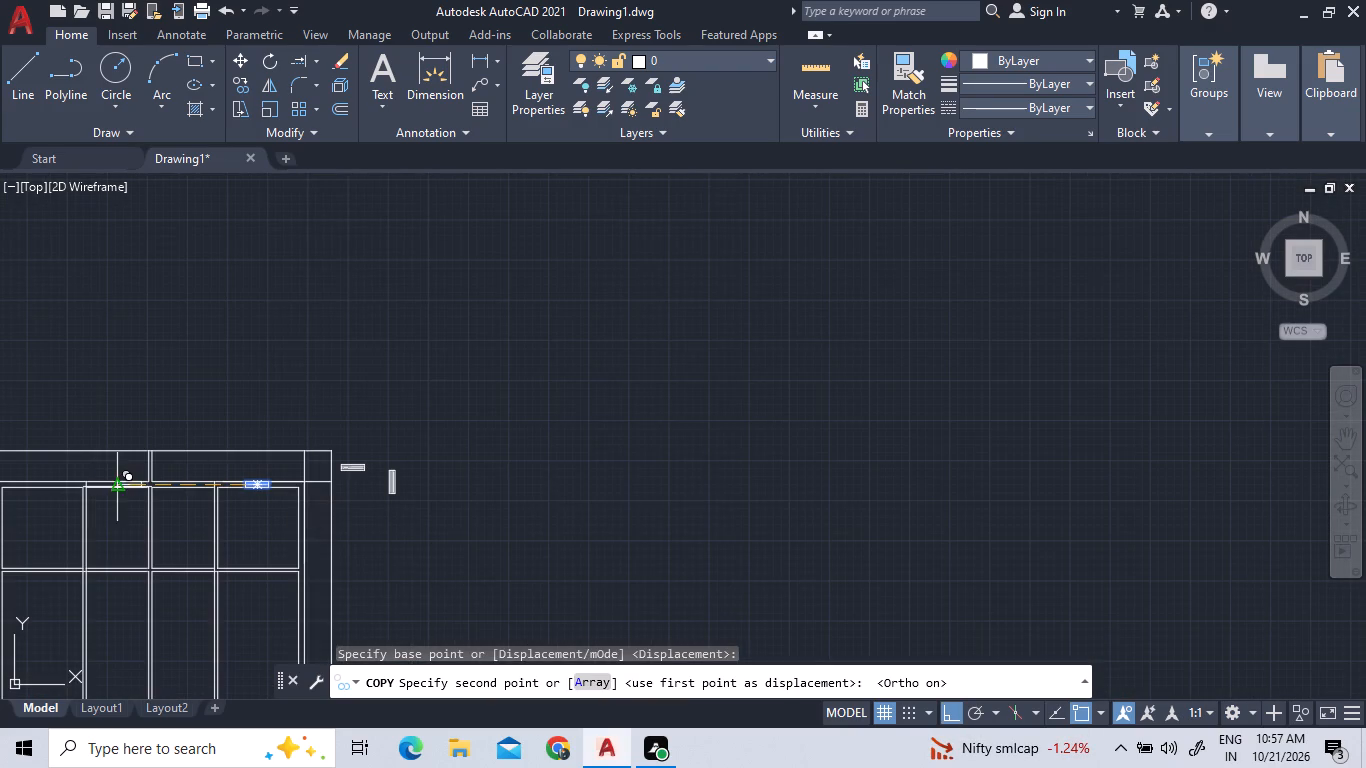
scroll(121, 479, "up", 3)
scroll(281, 511, "up", 1)
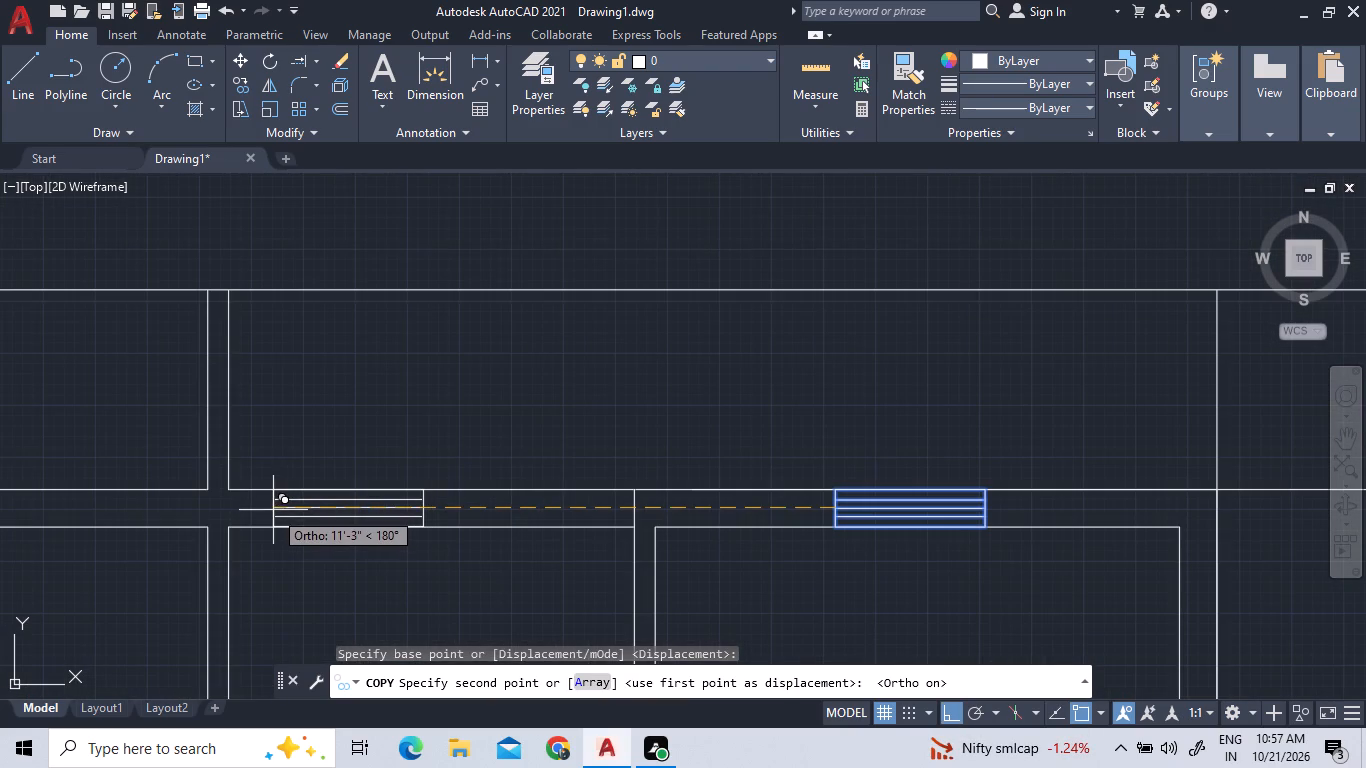
scroll(273, 516, "up", 2)
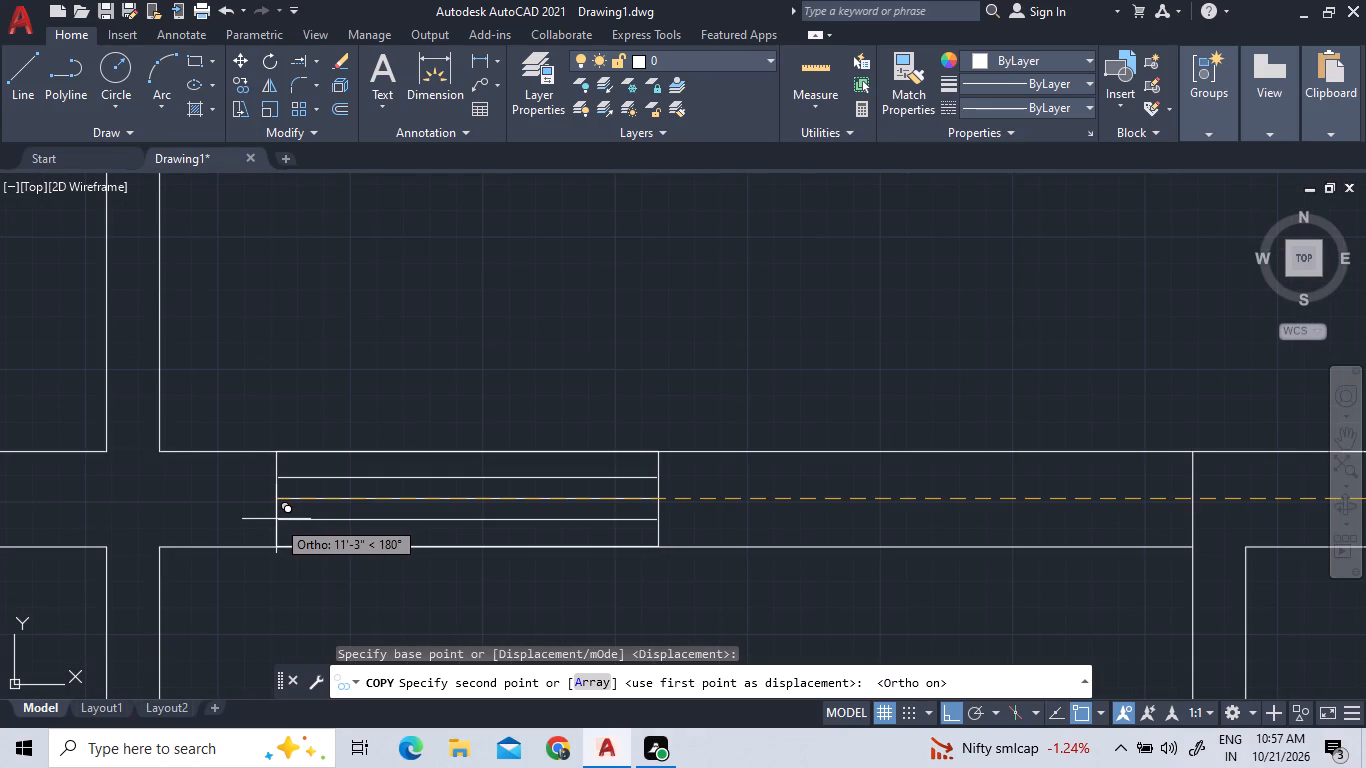
left_click(277, 519)
Place further copies of the window symbol along the same upper wall, in the next two rooms to the left.
scroll(196, 513, "down", 3)
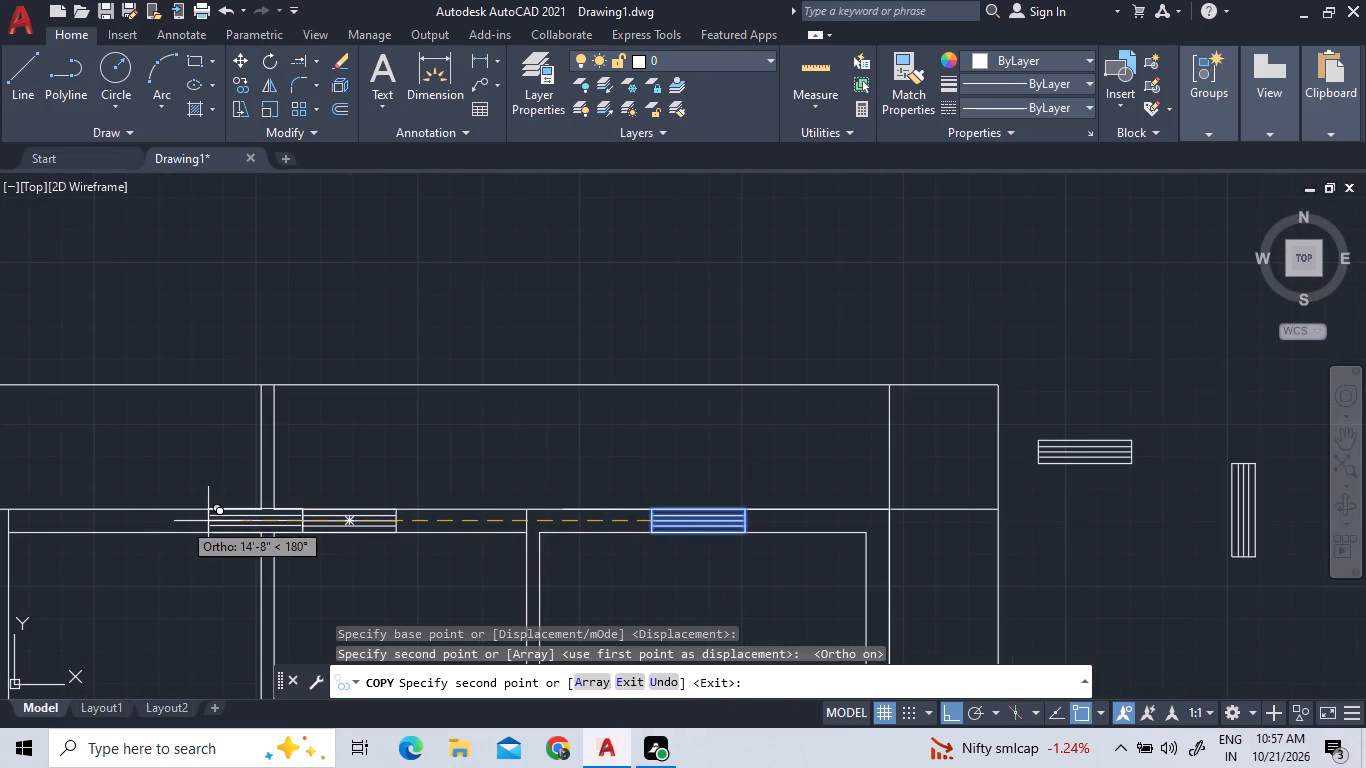
scroll(146, 513, "up", 2)
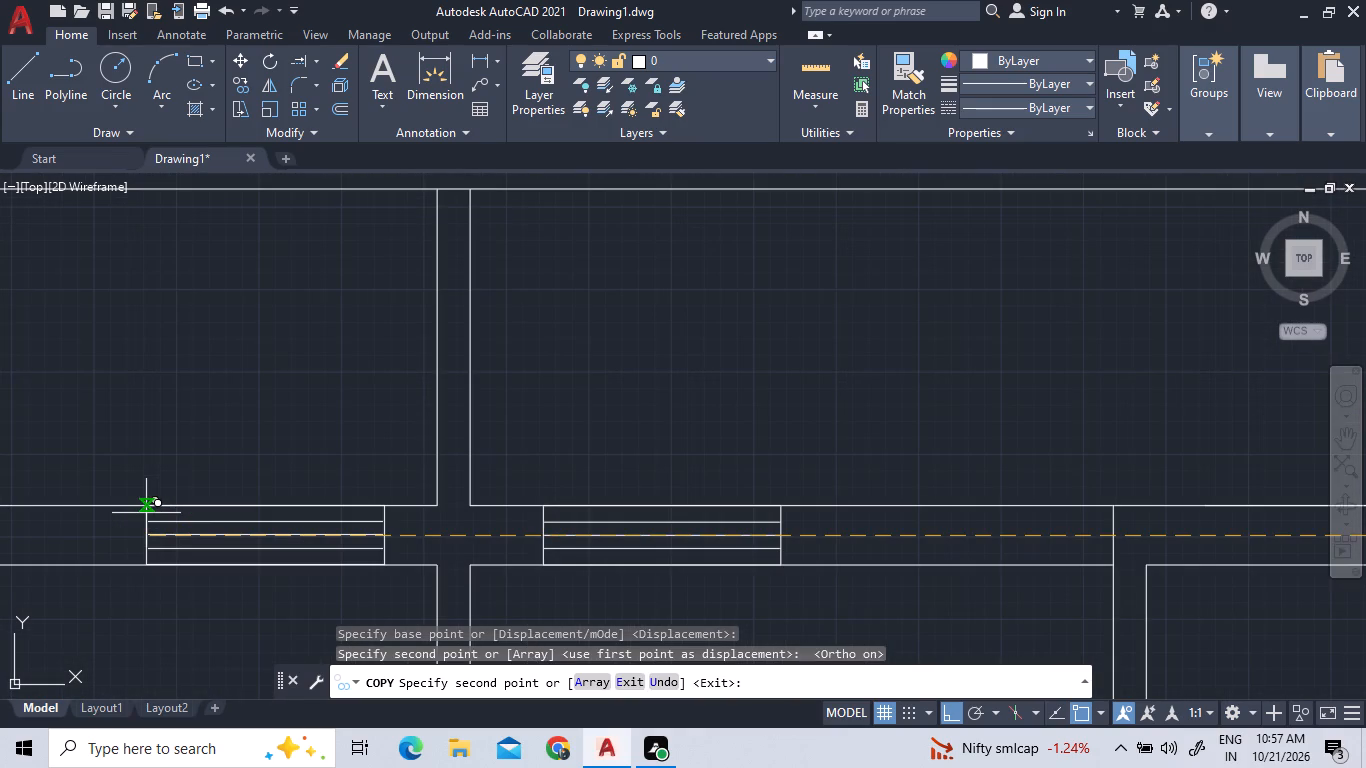
left_click(124, 511)
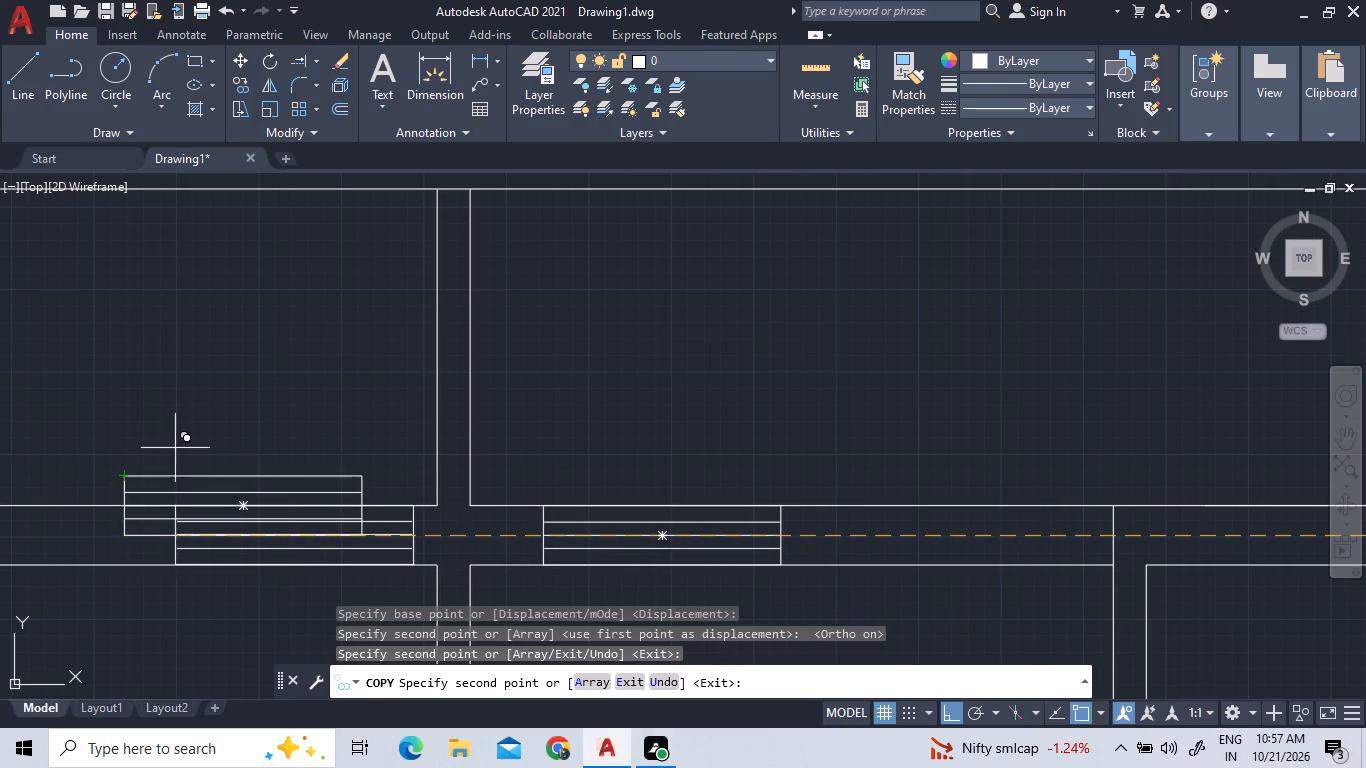
left_click(113, 386)
scroll(114, 387, "down", 3)
scroll(124, 531, "down", 3)
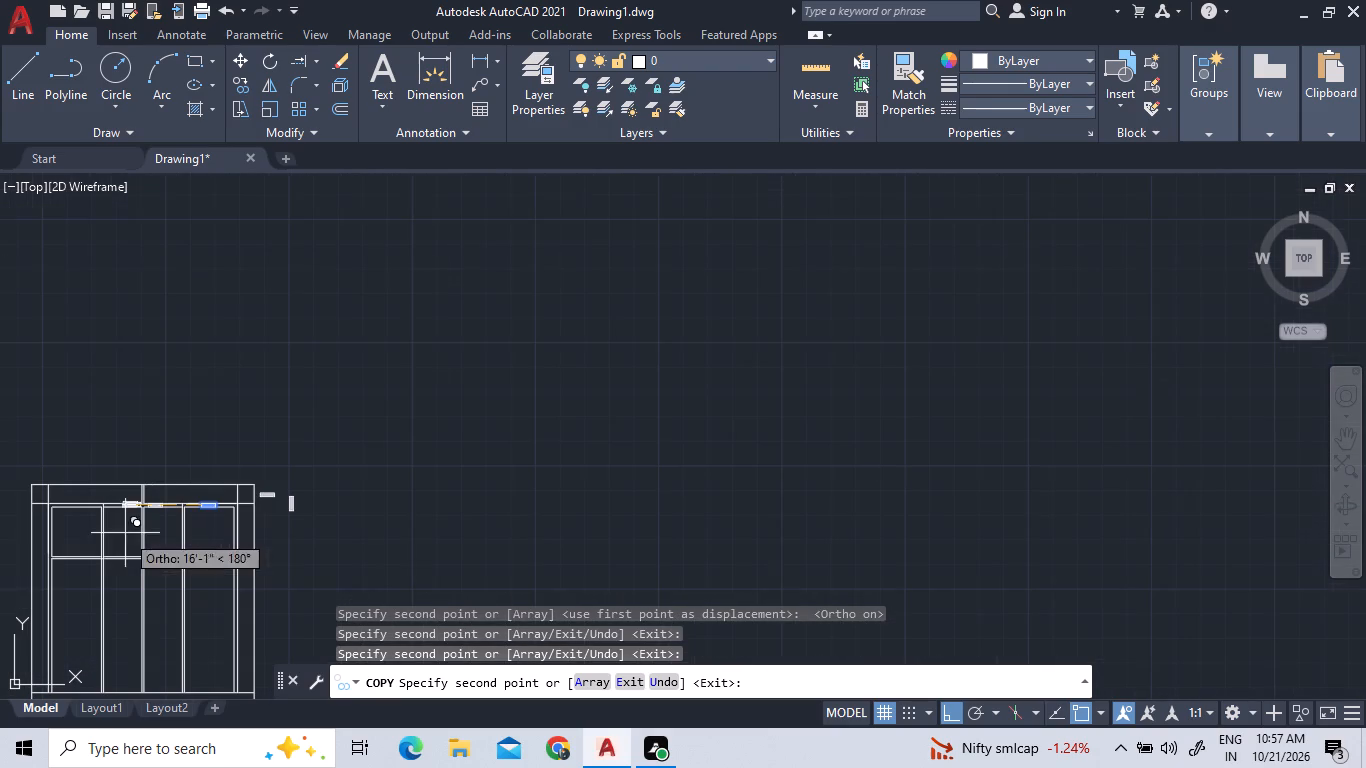
scroll(46, 500, "up", 3)
scroll(143, 537, "up", 5)
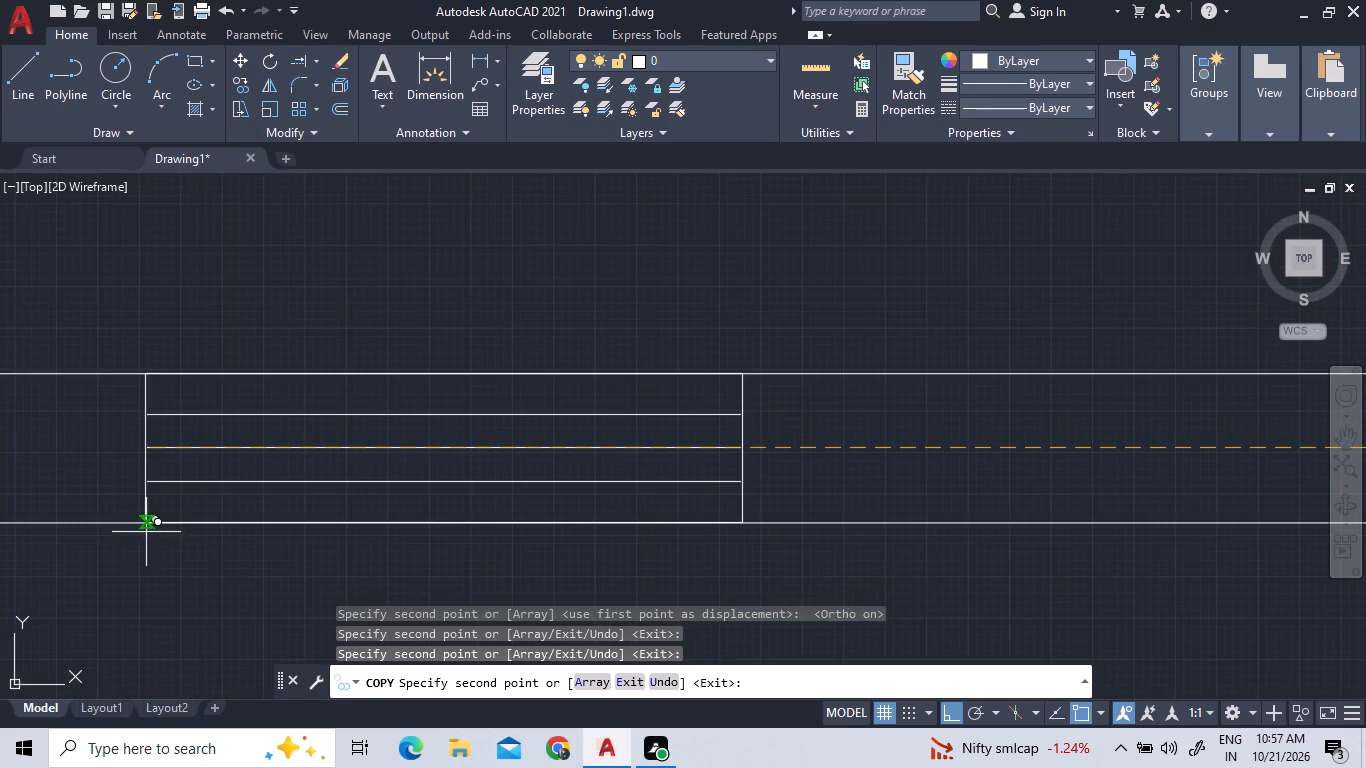
left_click(113, 537)
scroll(177, 366, "down", 2)
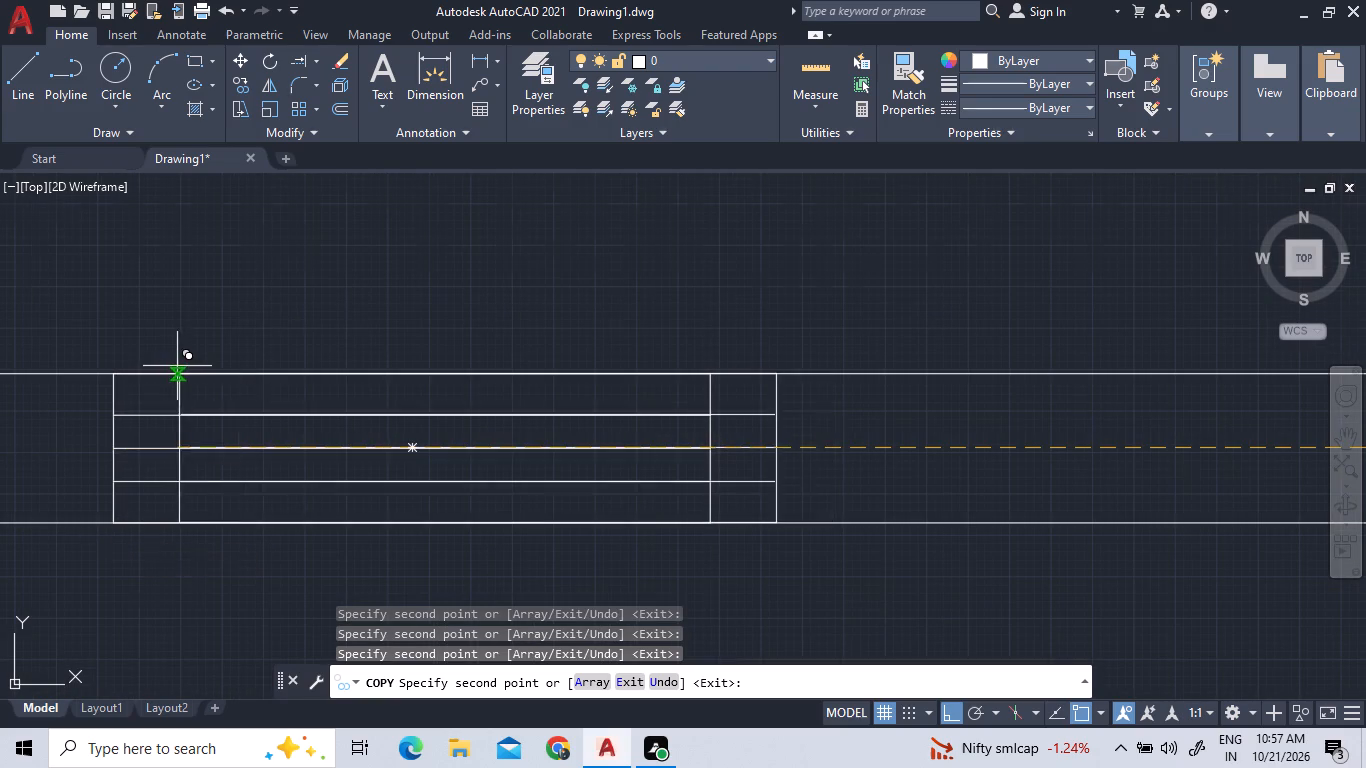
scroll(177, 366, "down", 2)
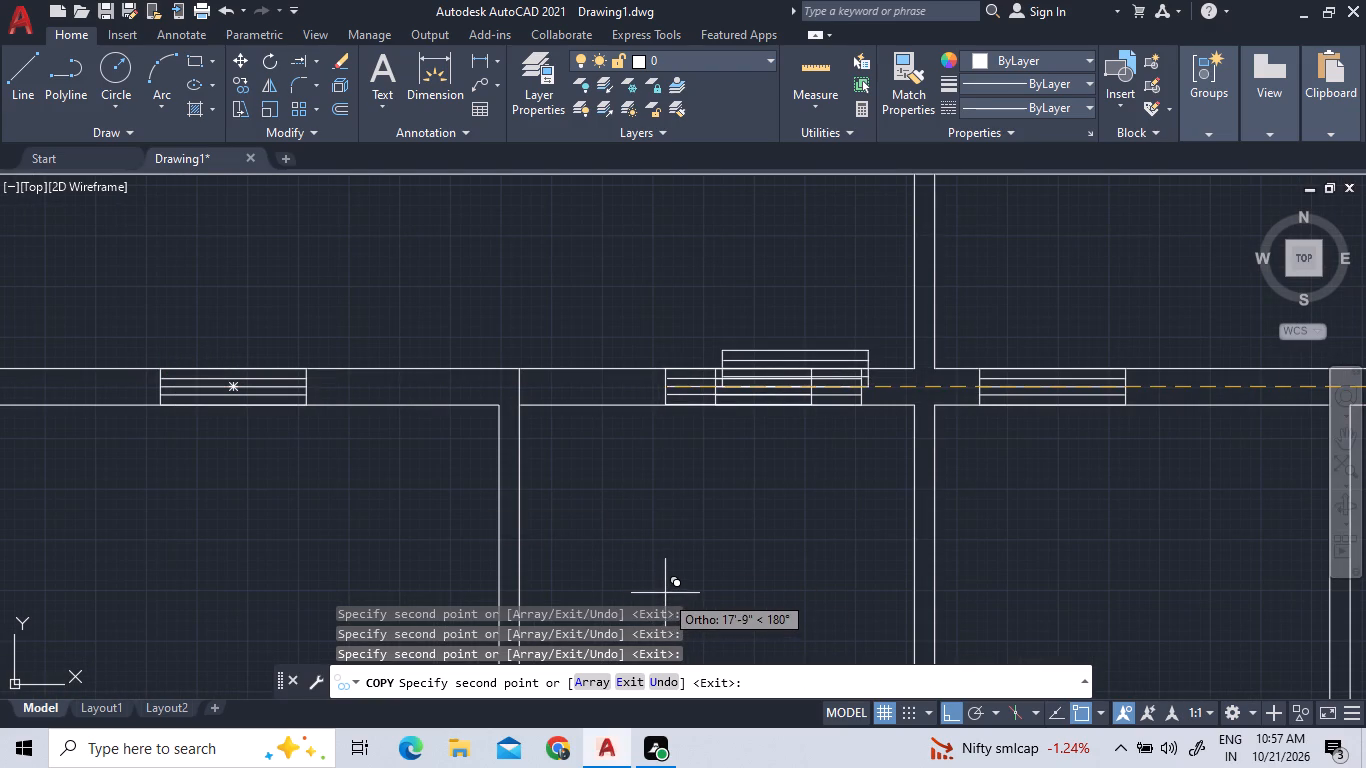
key("Escape")
scroll(919, 386, "up", 3)
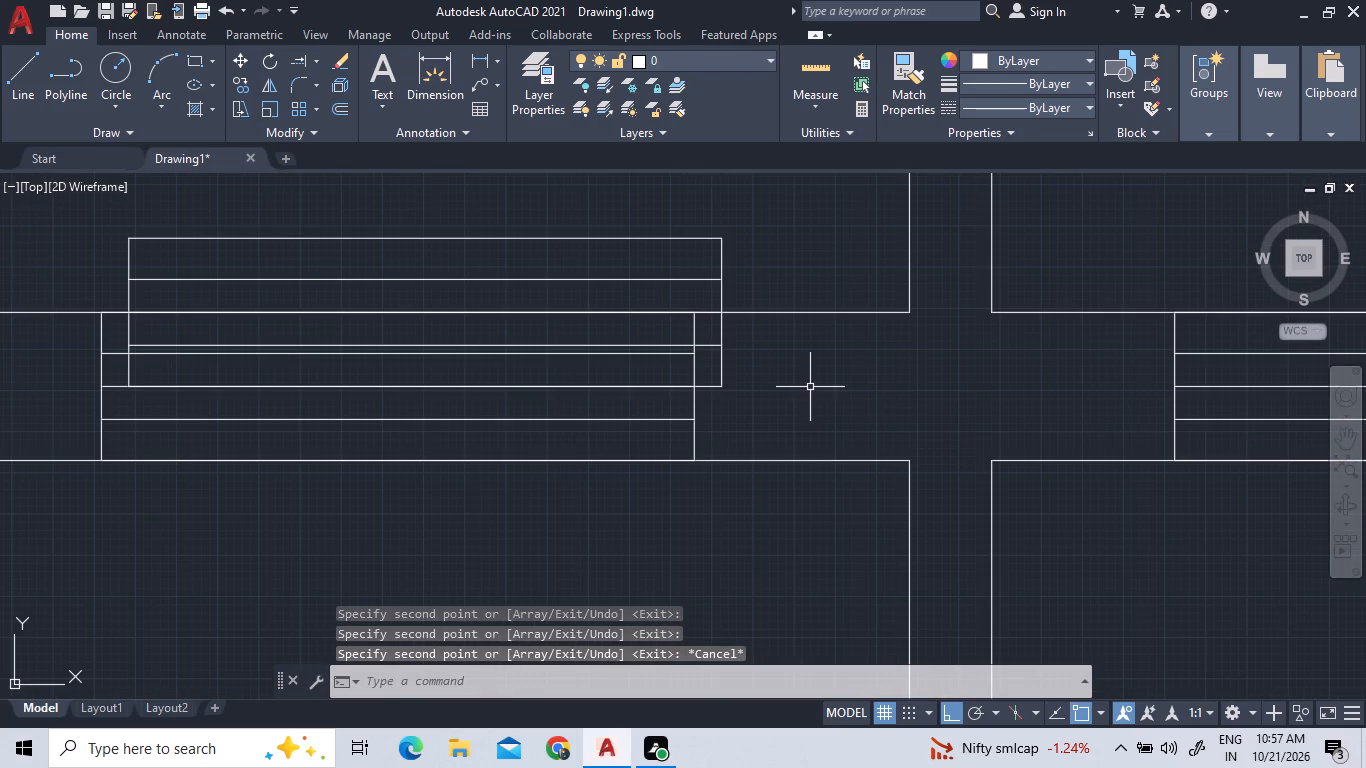
Erase the surplus window symbol copy overlapping the window in the upper wall, just left of the central partition.
left_click(796, 397)
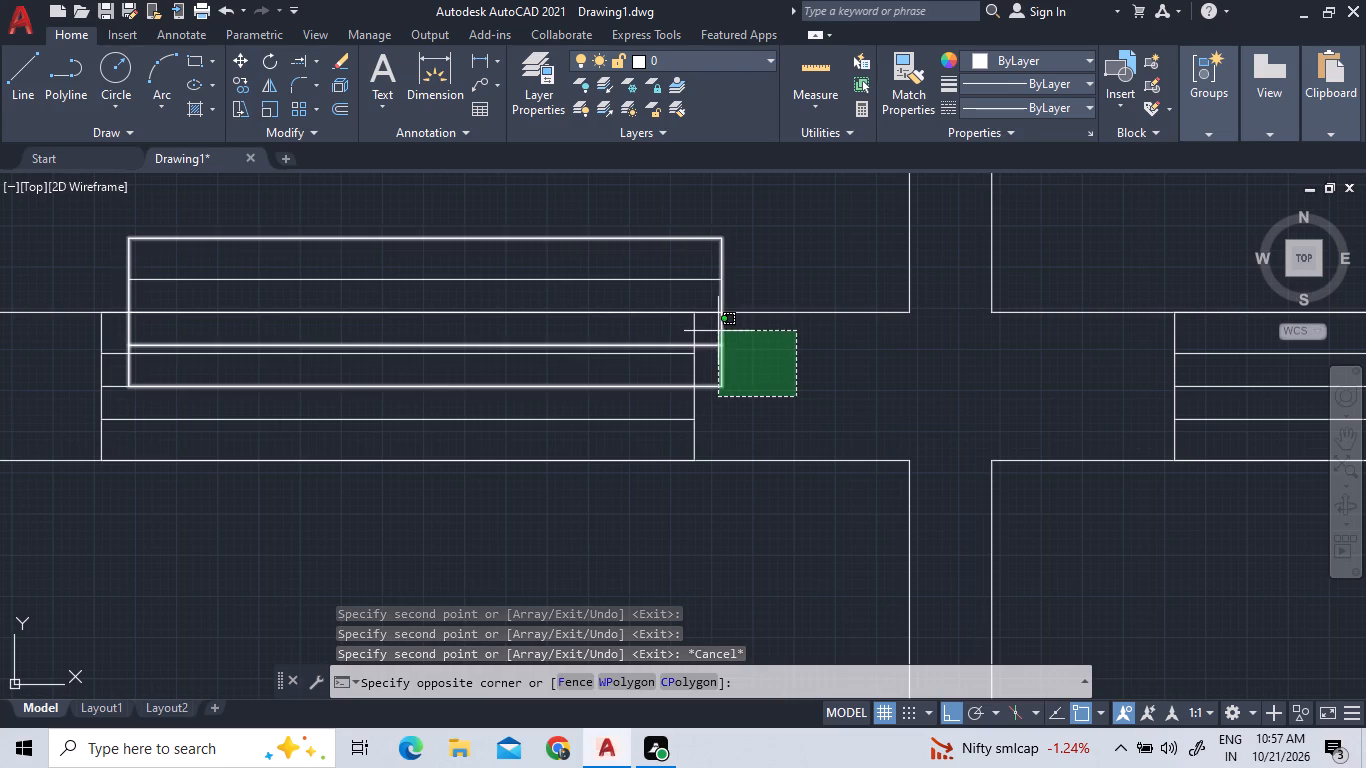
left_click(716, 331)
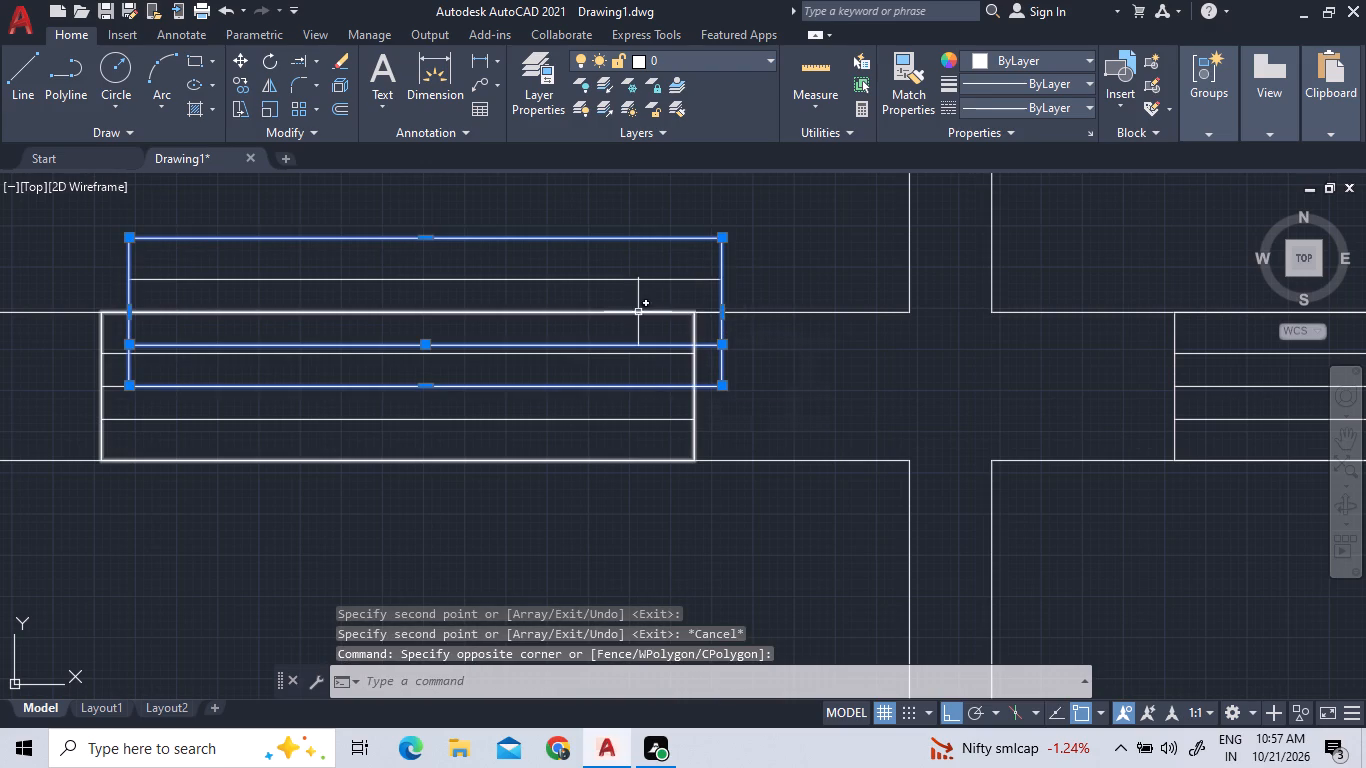
left_click(479, 278)
key("Delete")
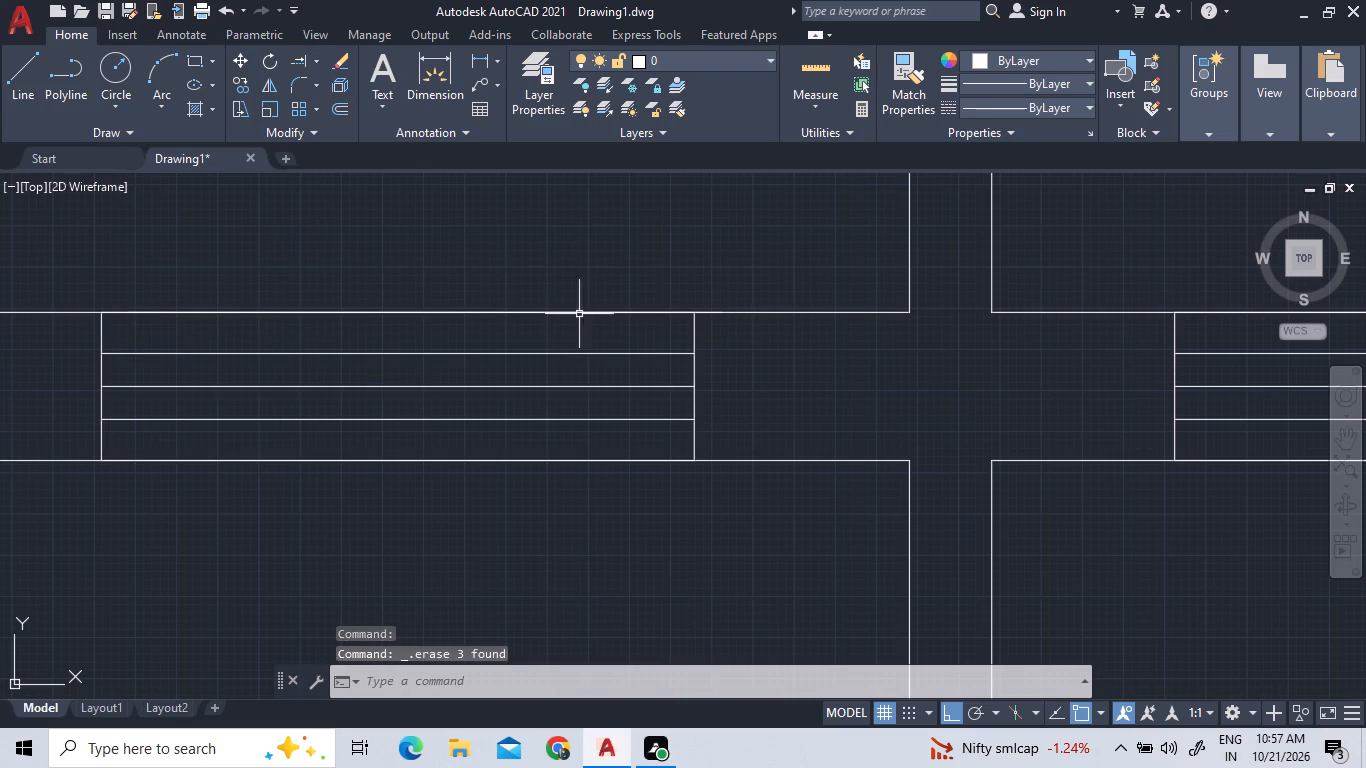
left_click(540, 311)
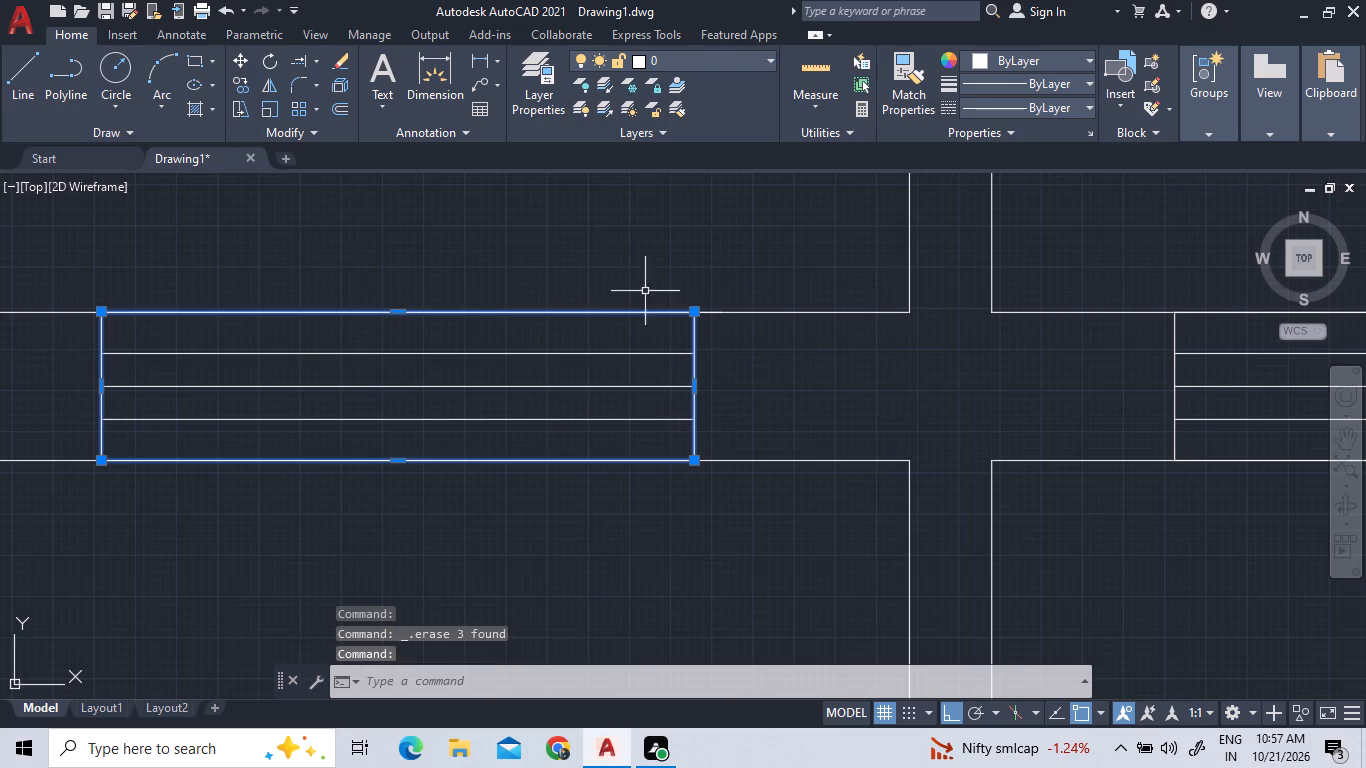
left_click(458, 336)
left_click(554, 341)
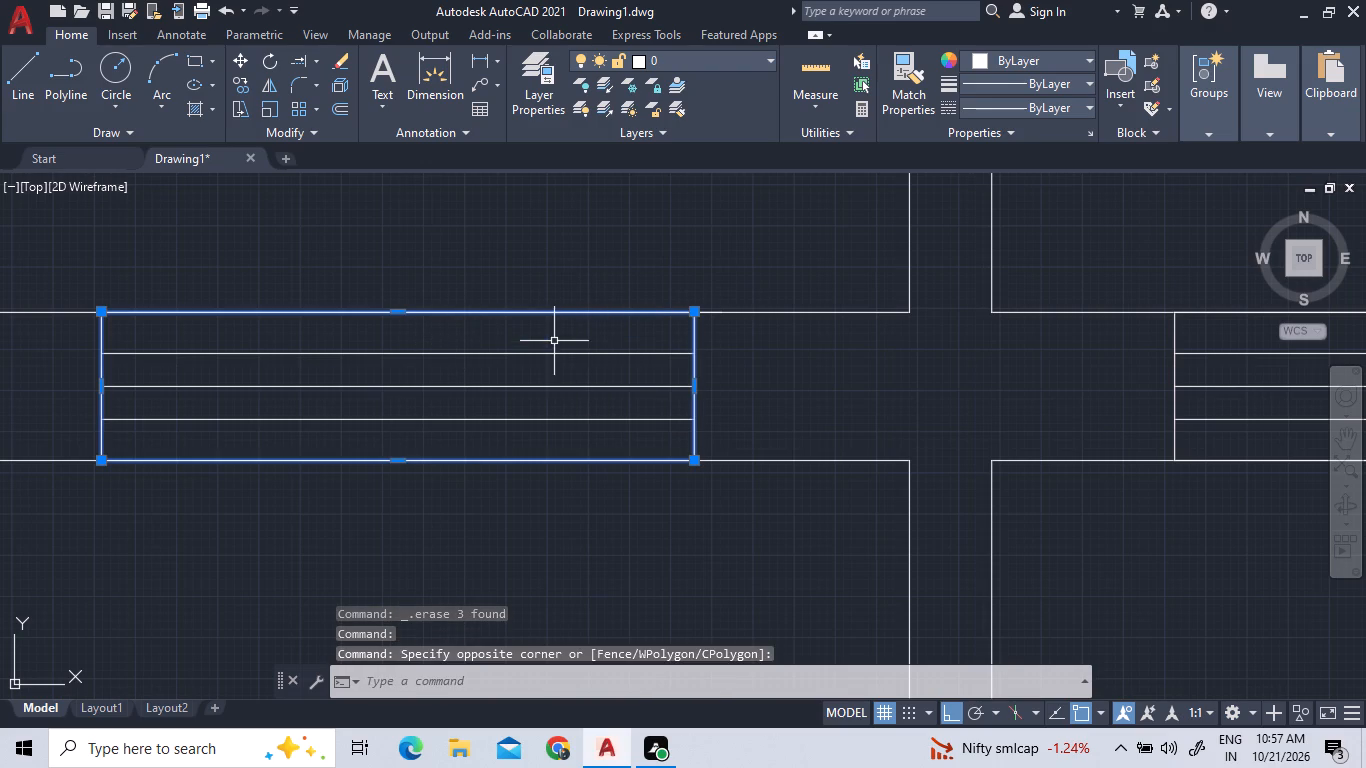
key("Escape")
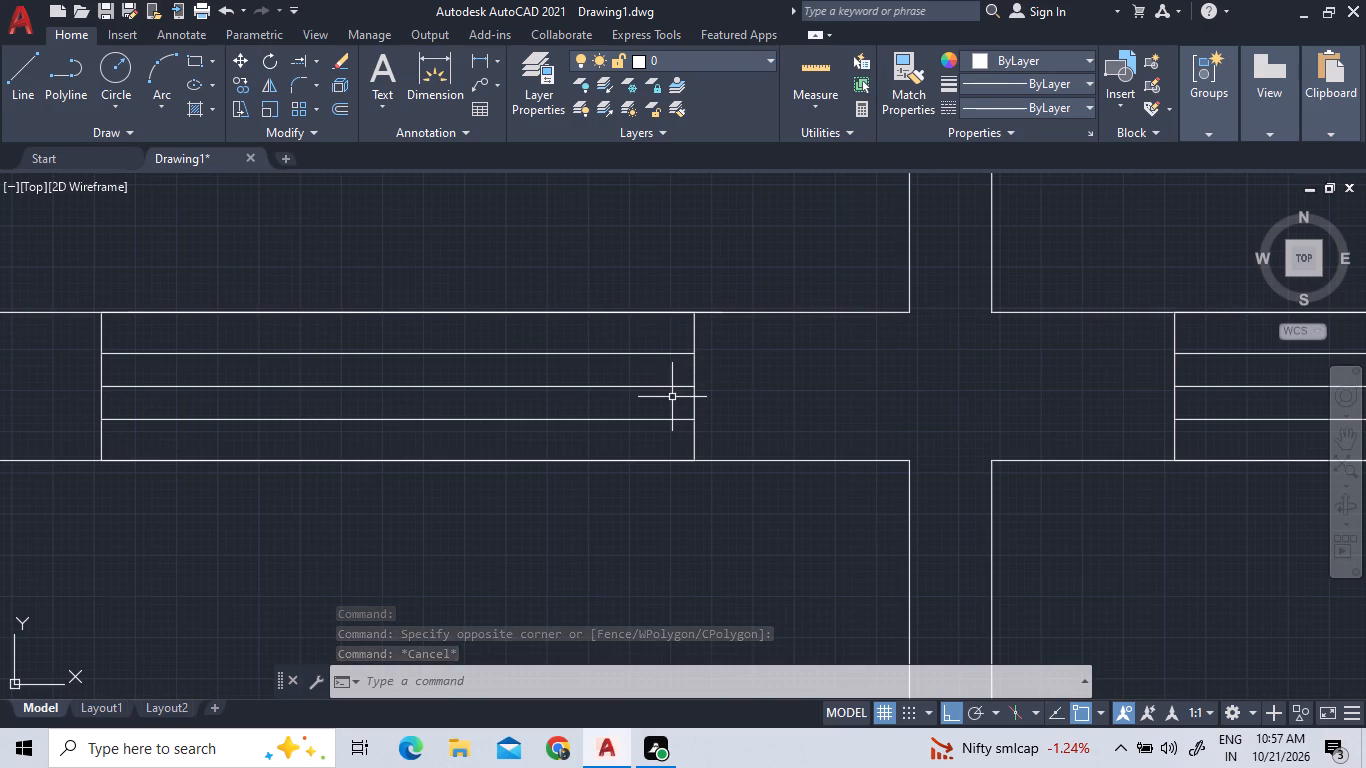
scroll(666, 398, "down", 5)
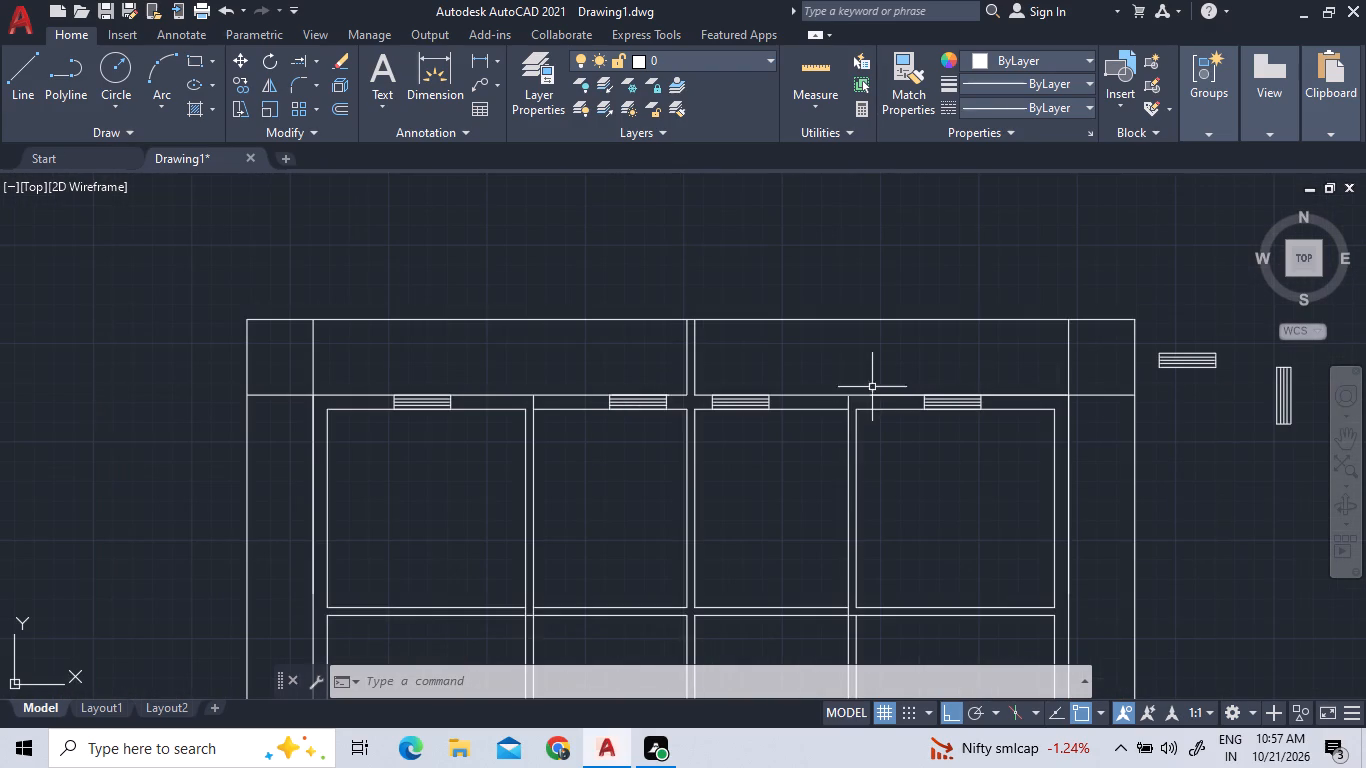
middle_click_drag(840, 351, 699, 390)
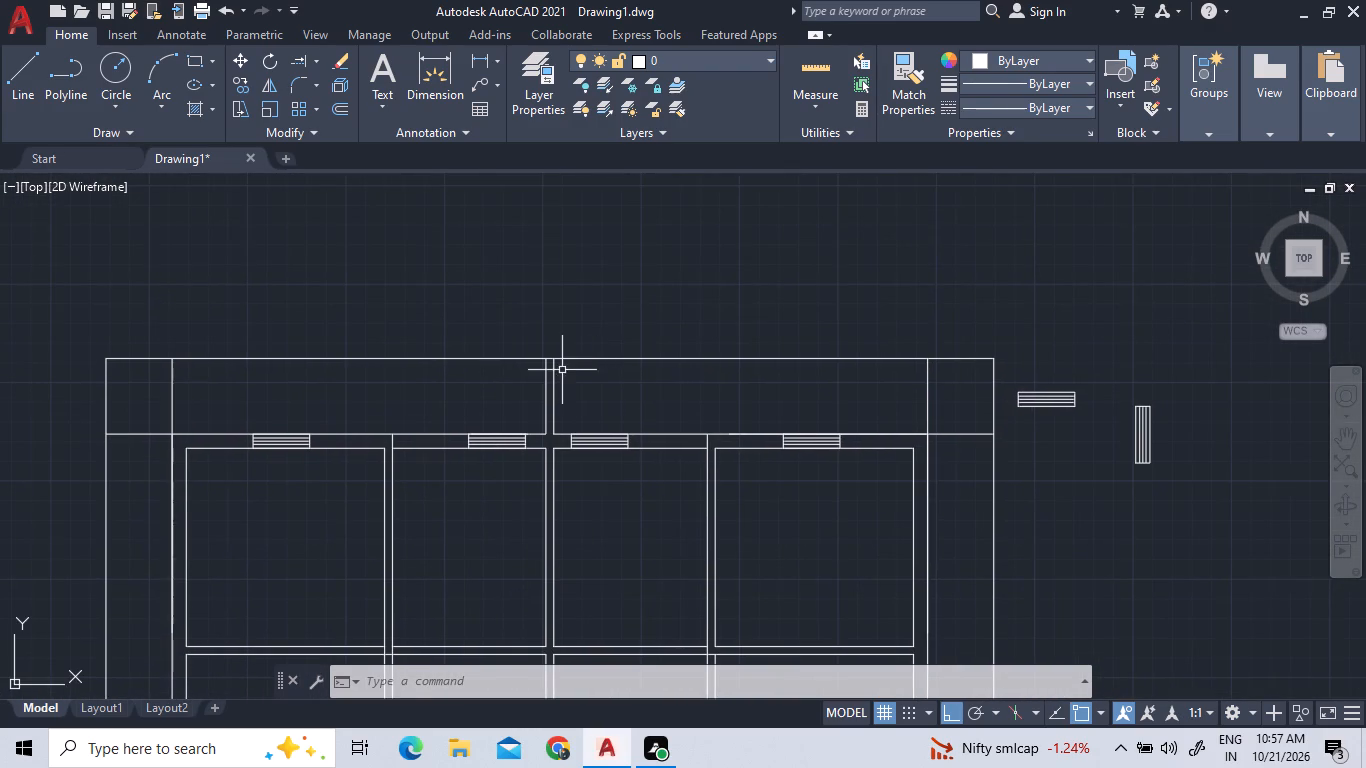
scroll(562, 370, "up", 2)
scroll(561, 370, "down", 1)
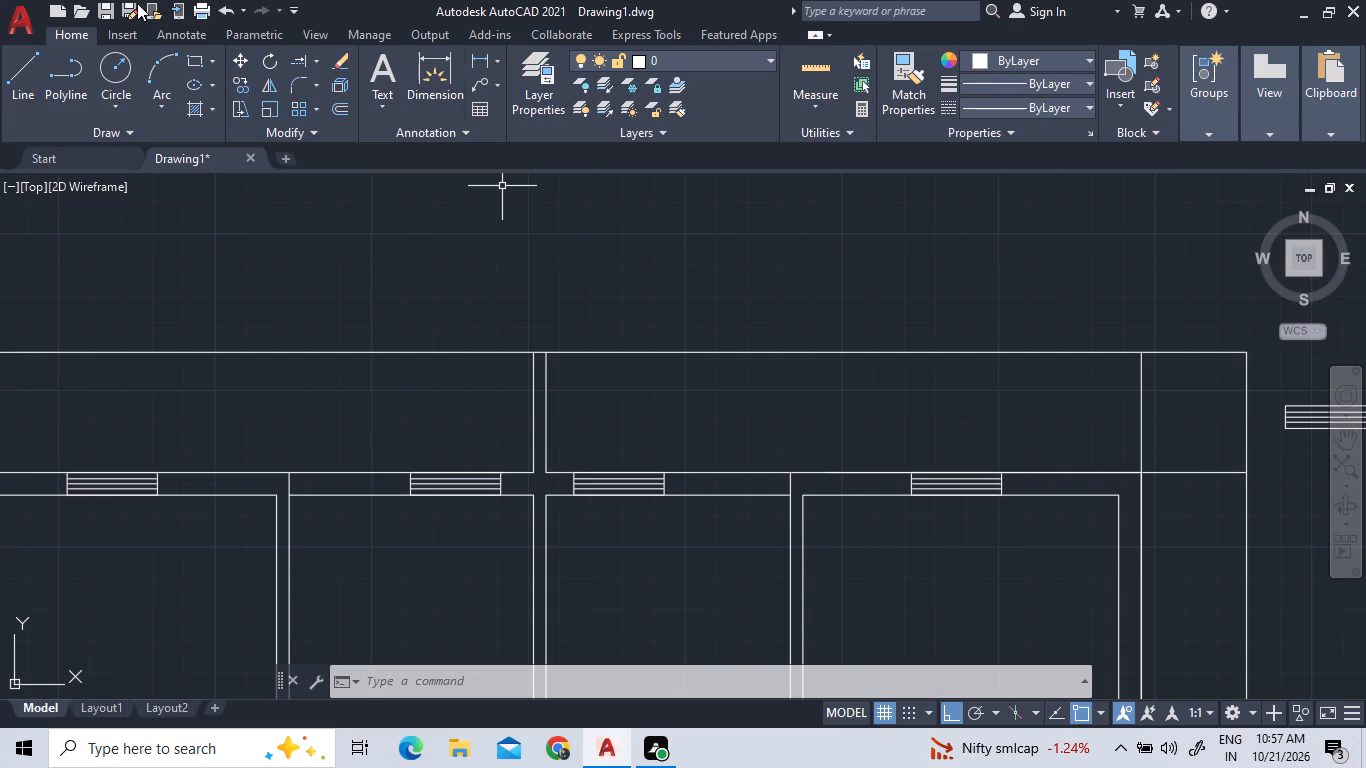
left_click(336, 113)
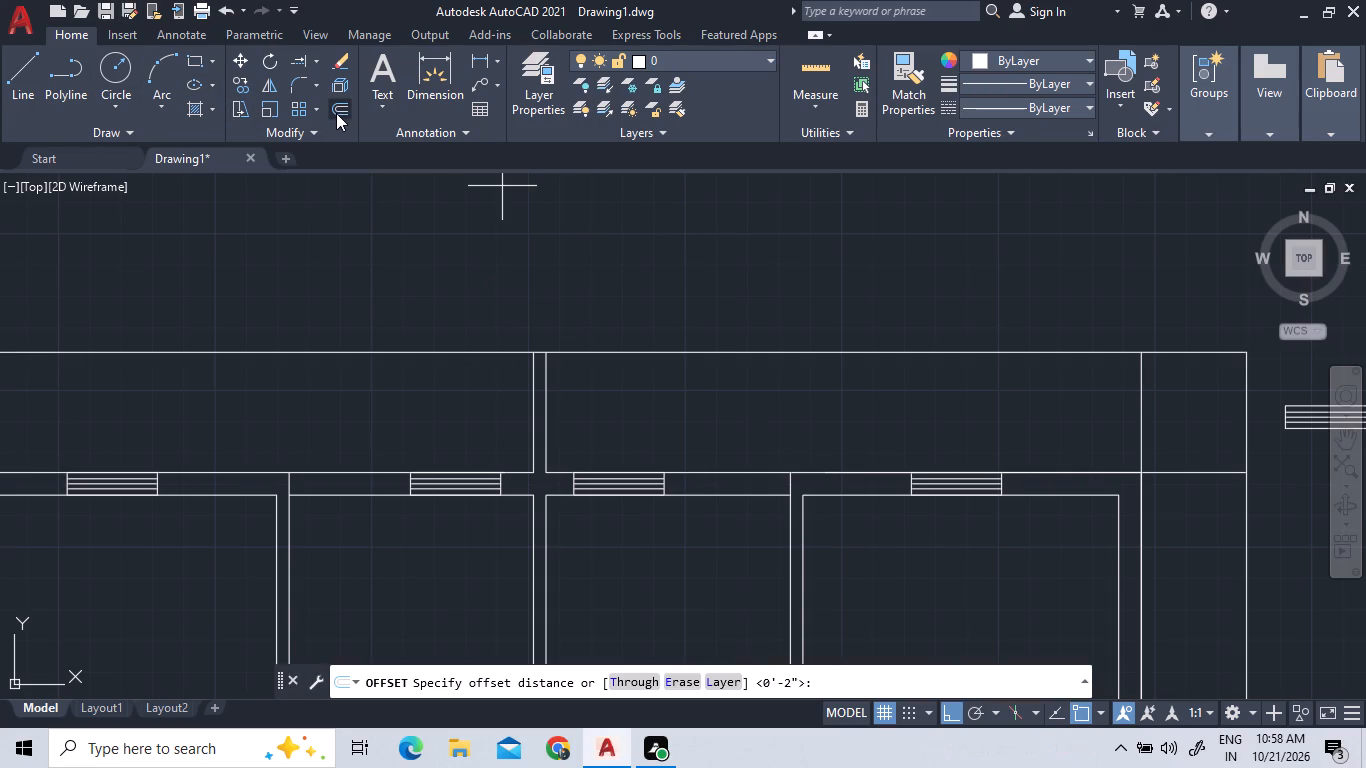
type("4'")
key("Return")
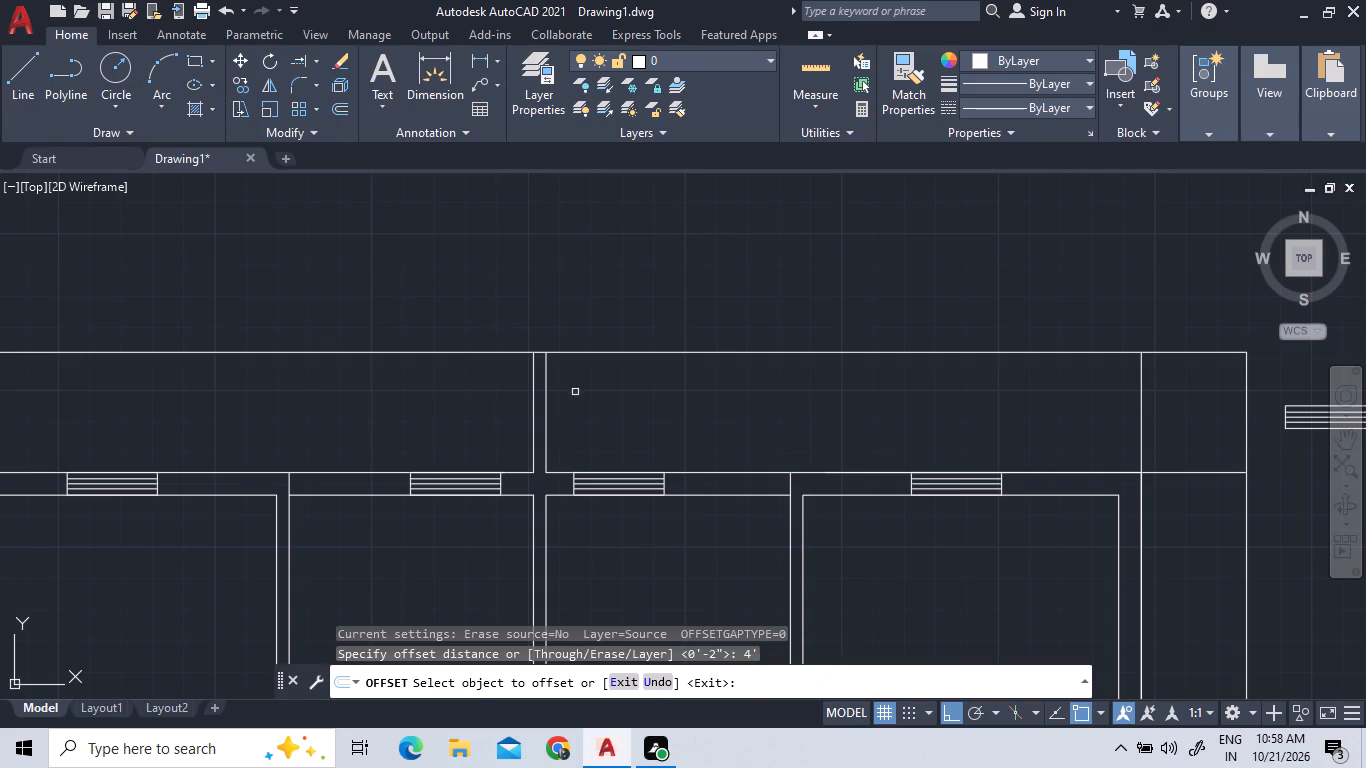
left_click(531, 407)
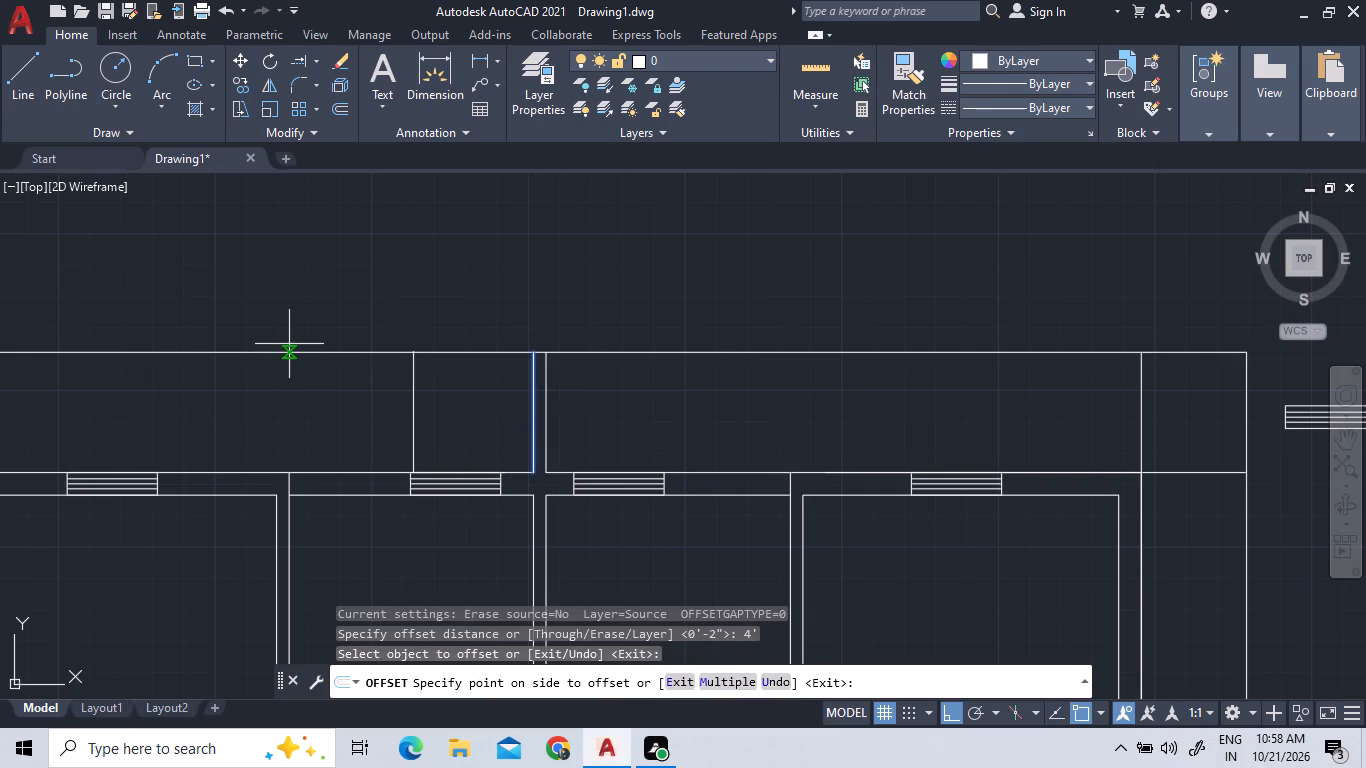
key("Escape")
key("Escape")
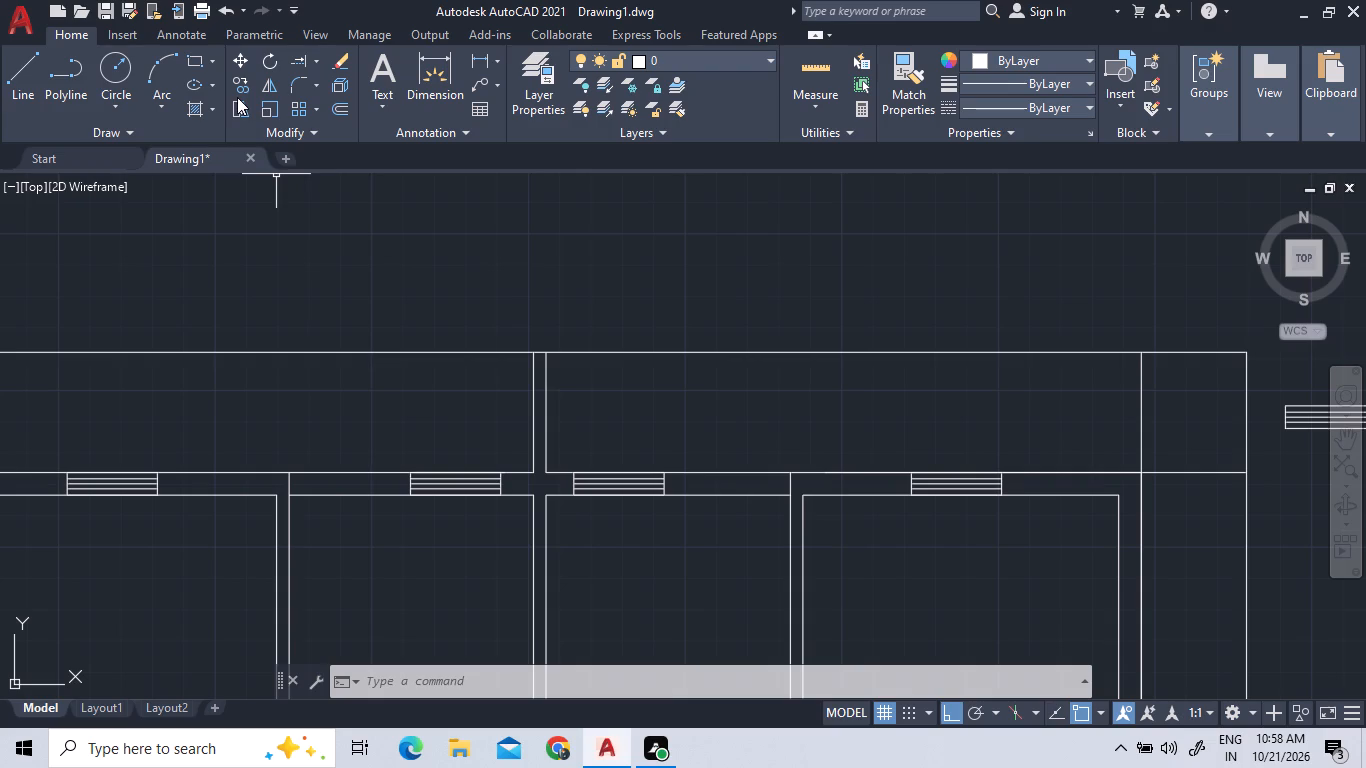
Add the multiline text label W with a text height of 1' just above the leftmost window in the upper wall.
scroll(207, 370, "down", 2)
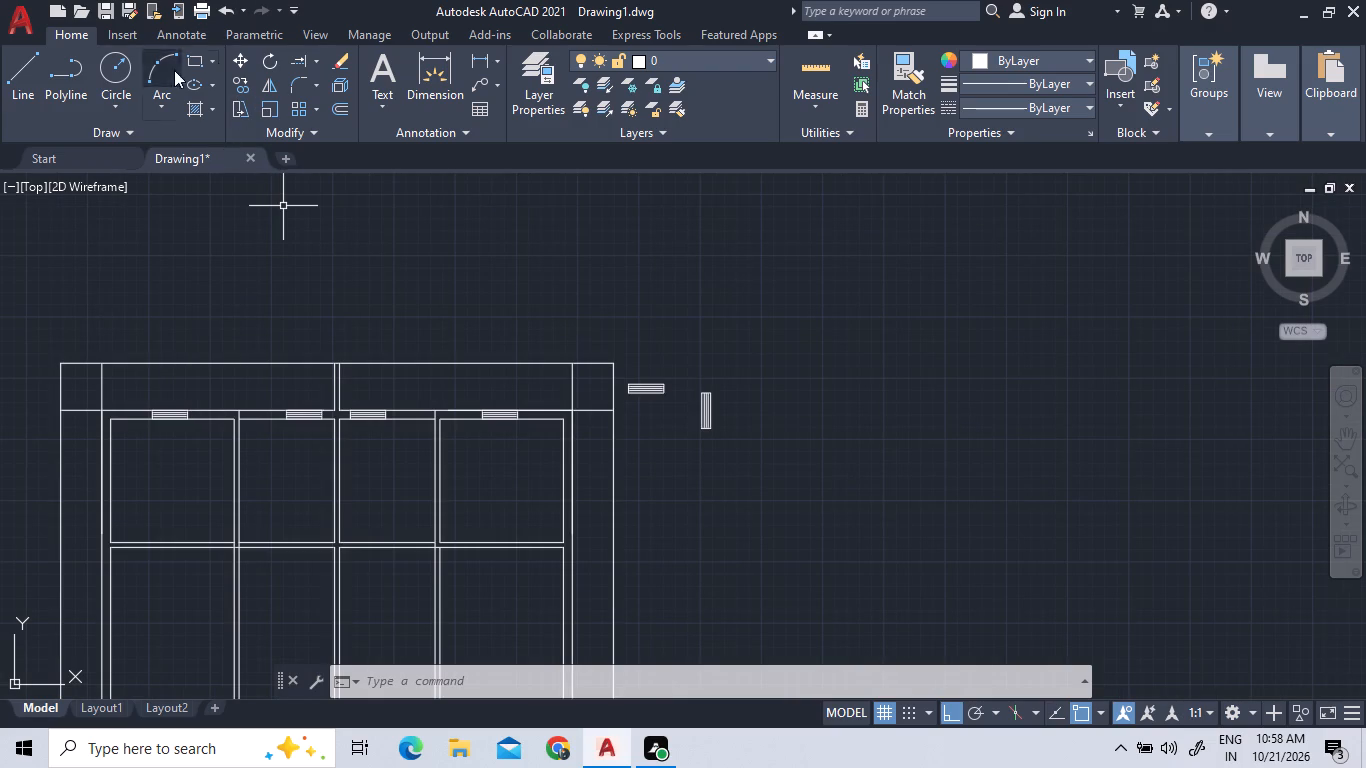
left_click(380, 72)
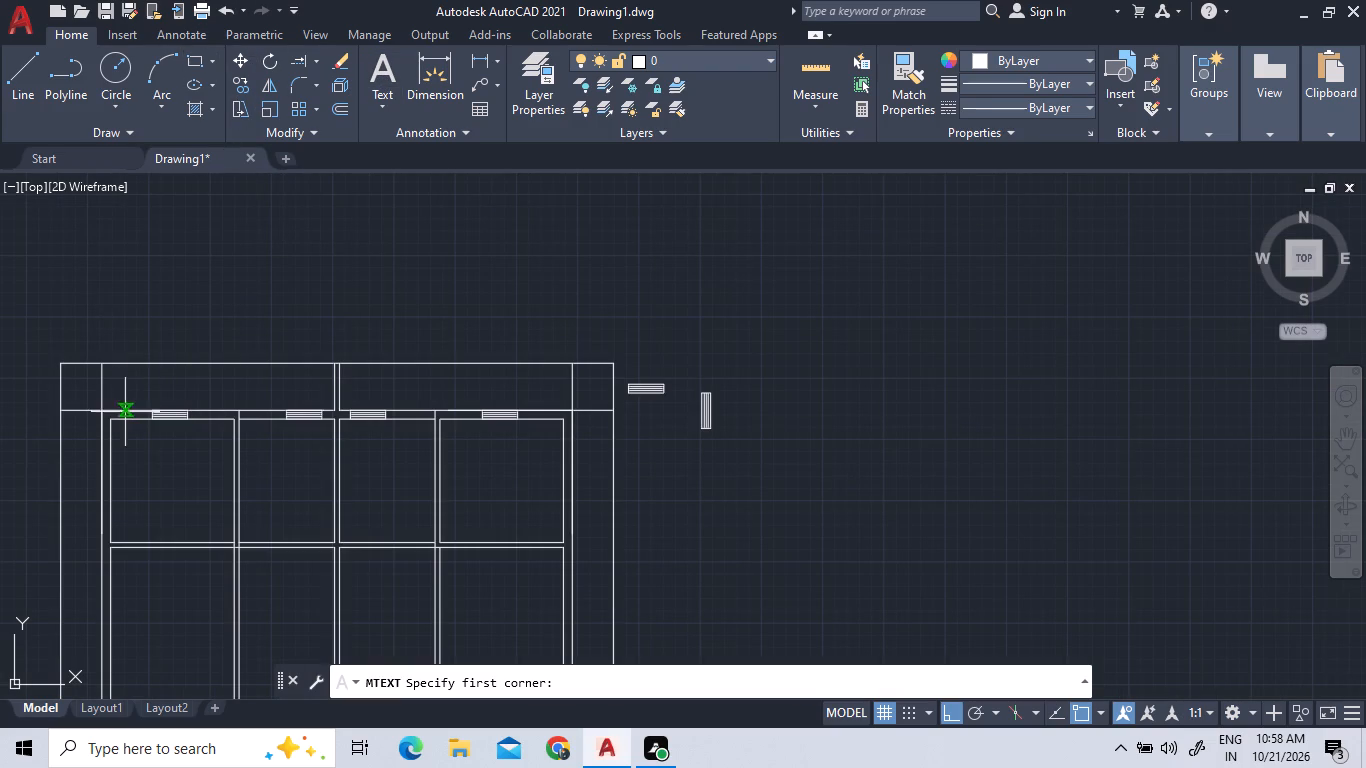
scroll(177, 414, "up", 3)
left_click(119, 347)
left_click(174, 375)
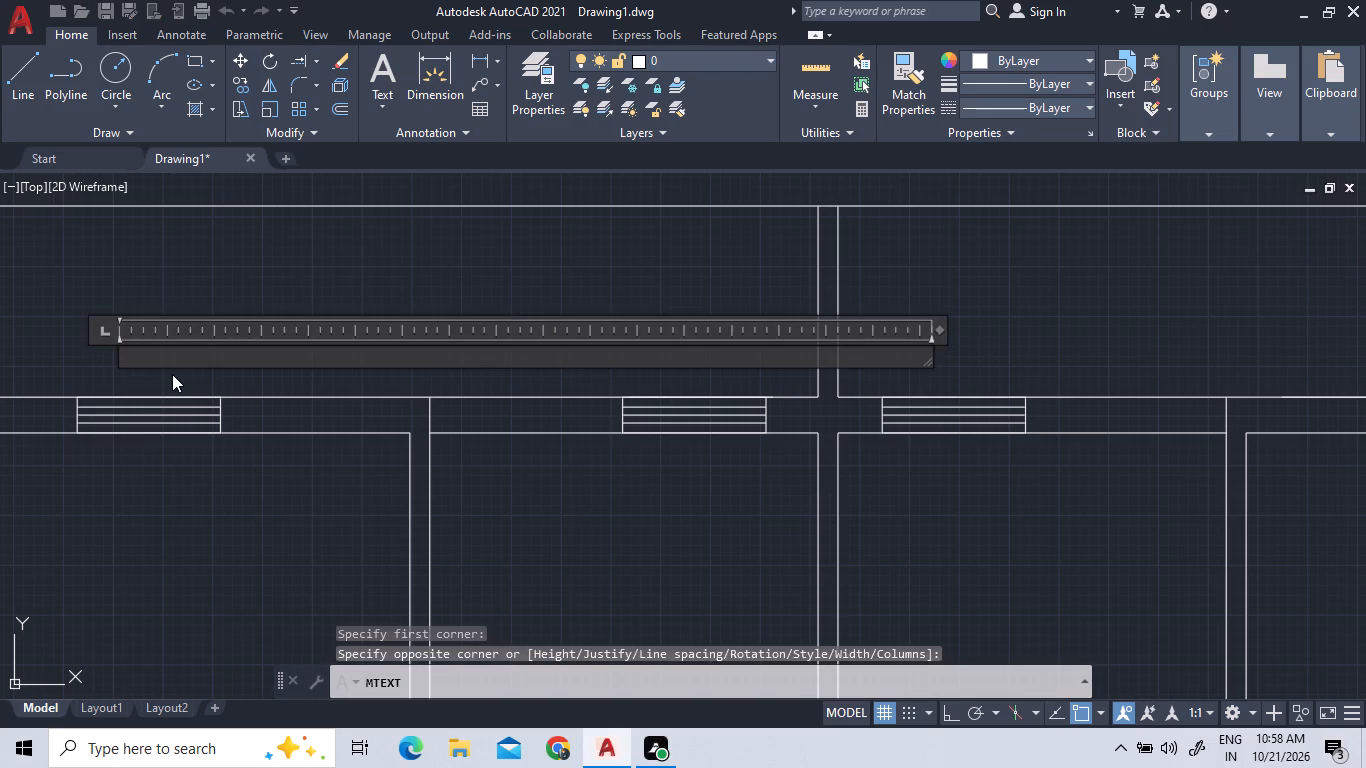
key("w")
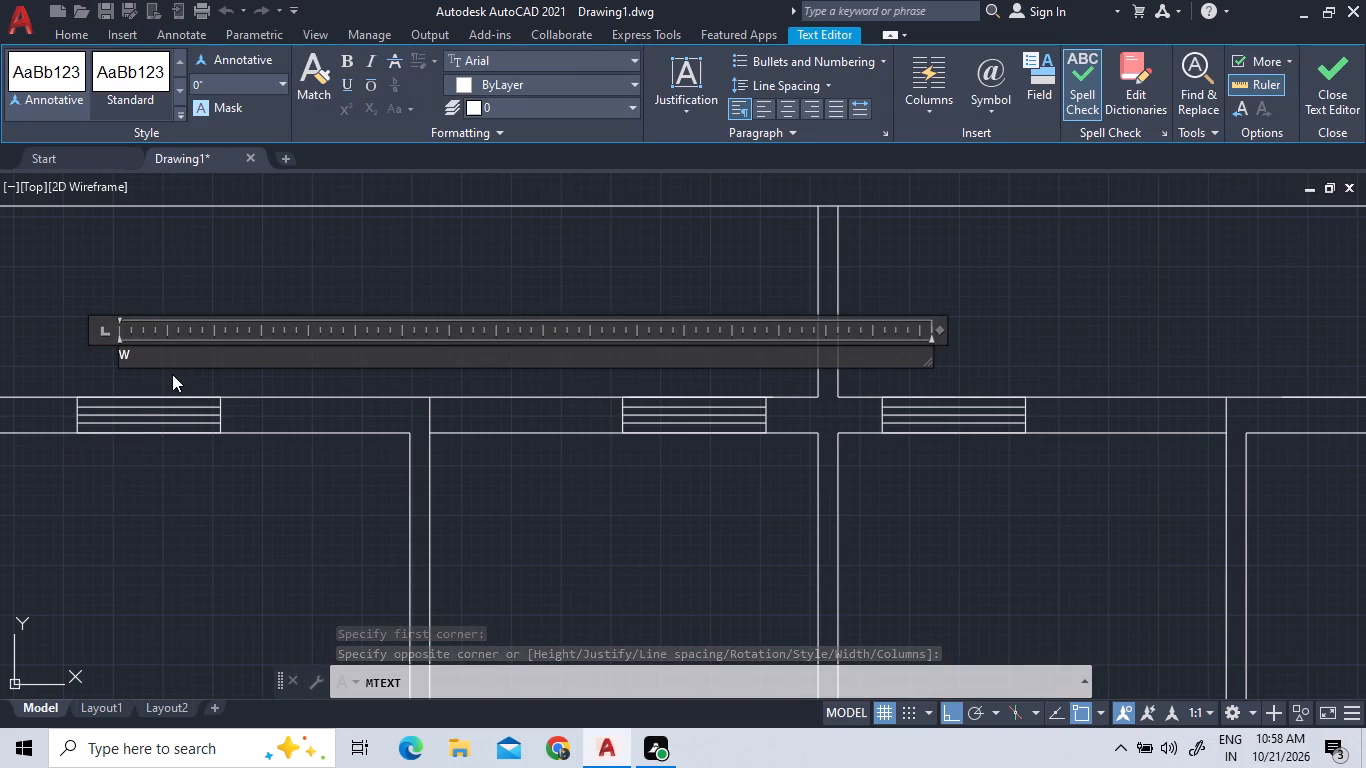
double_click(143, 357)
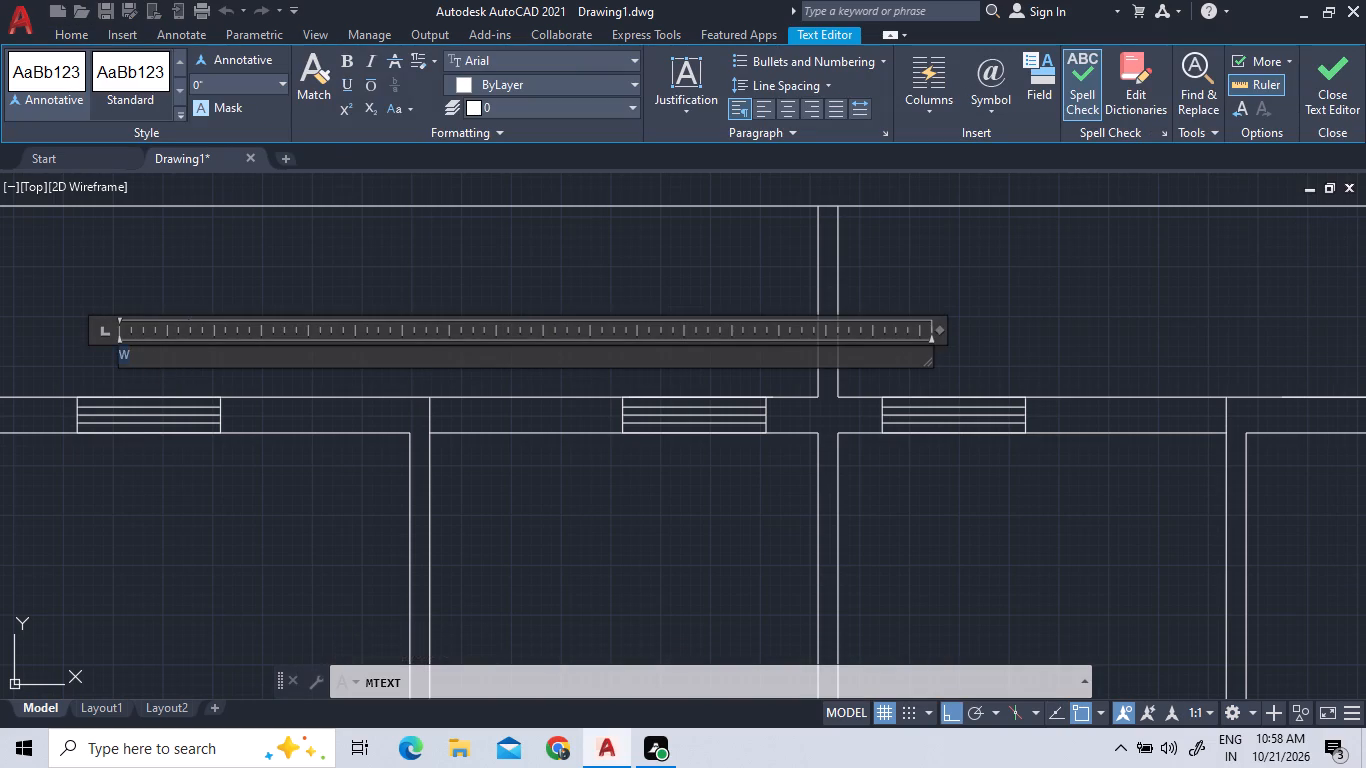
double_click(221, 77)
type("1'")
key("Return")
left_click(193, 191)
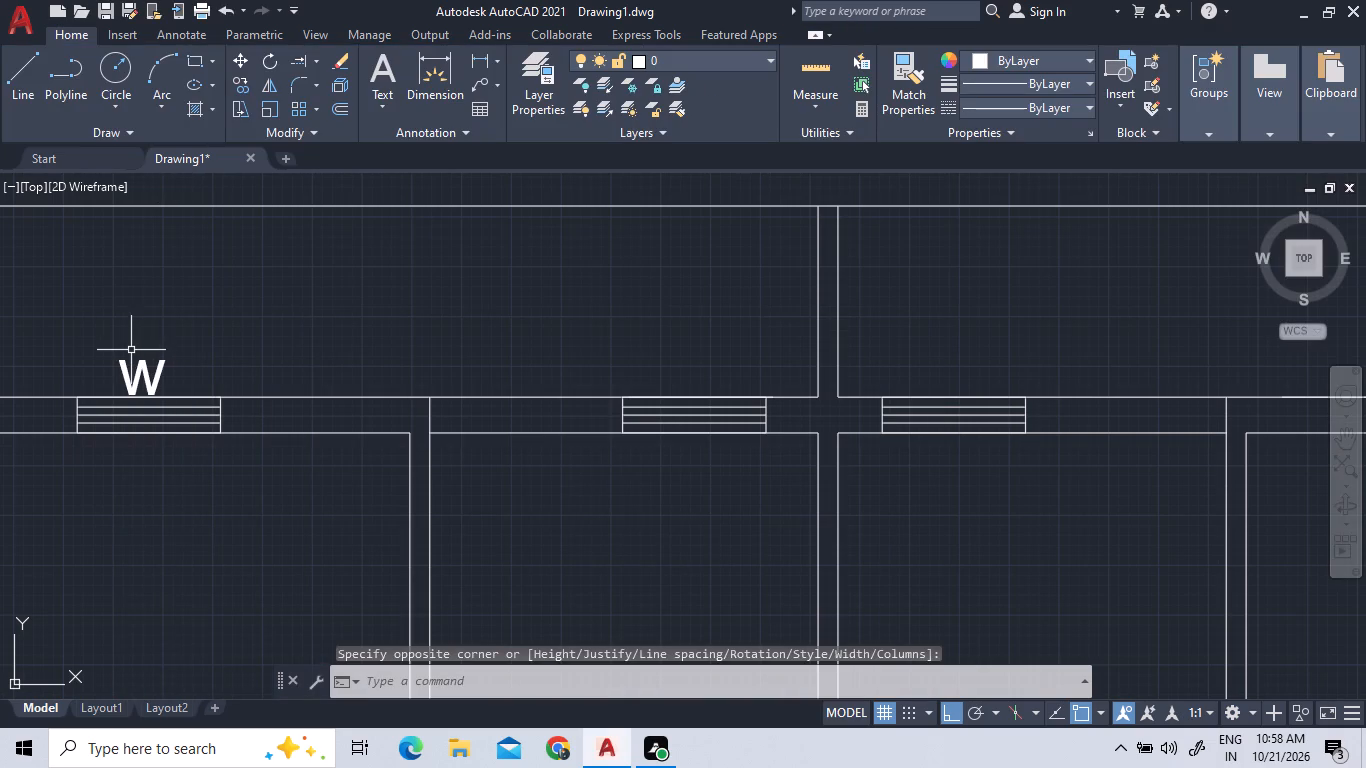
Copy the W label horizontally above the other three windows, about 11'-10" and 16'-11" away and above the rightmost window.
scroll(228, 207, "down", 1)
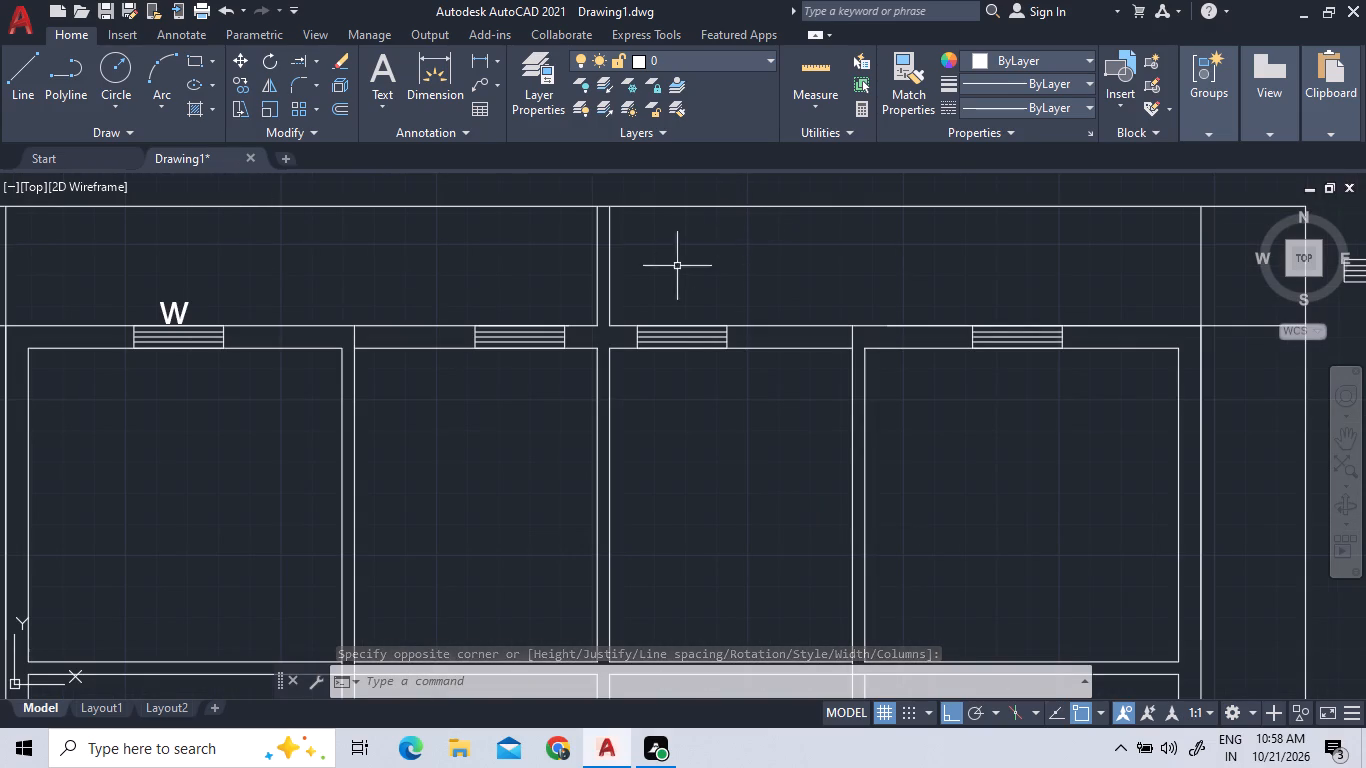
left_click(181, 312)
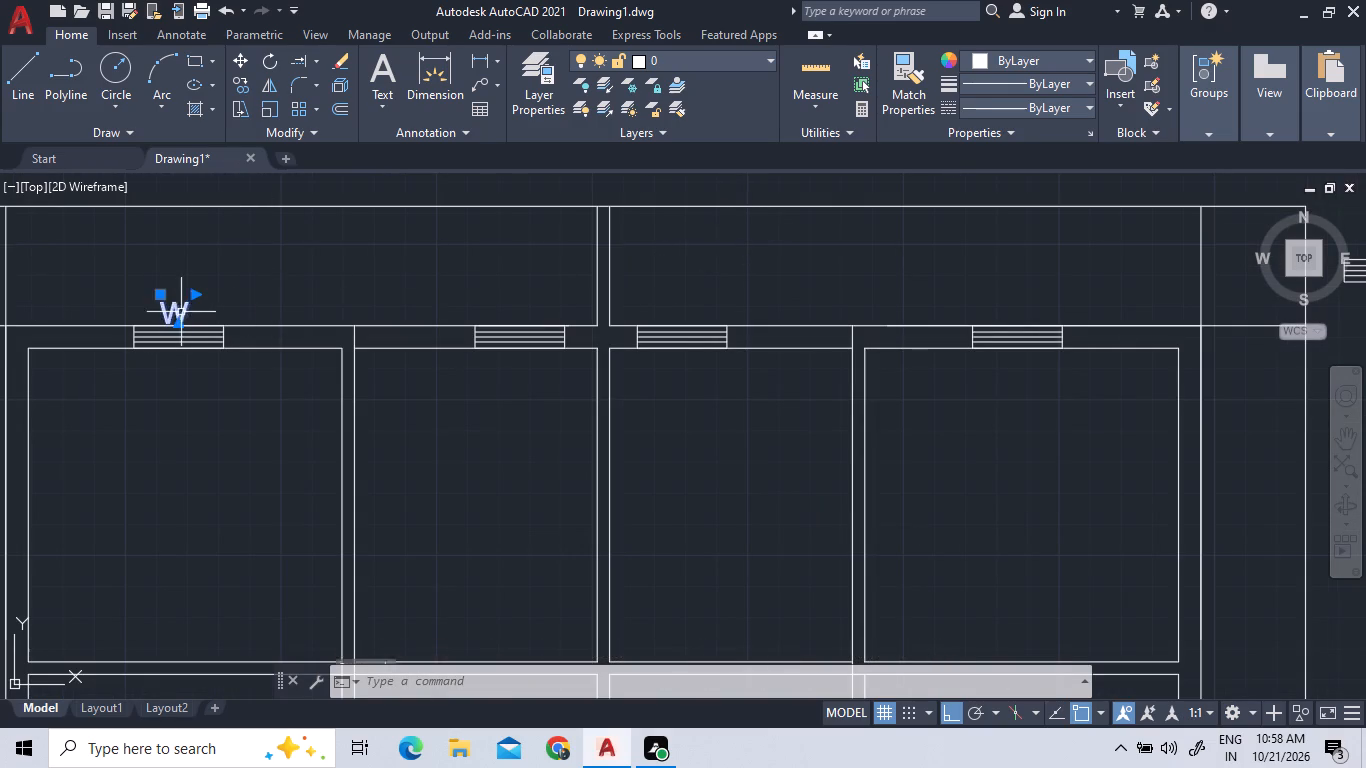
right_click(157, 275)
left_click(209, 410)
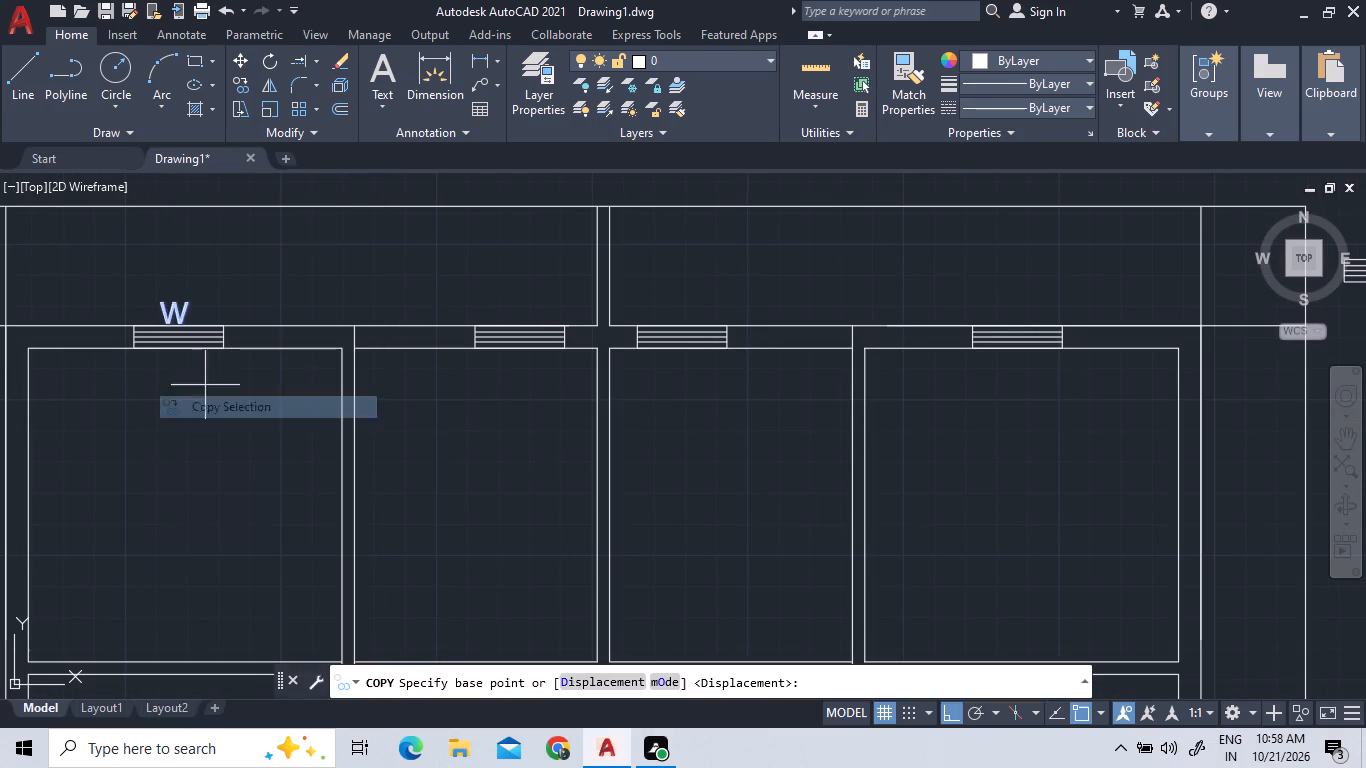
left_click(172, 307)
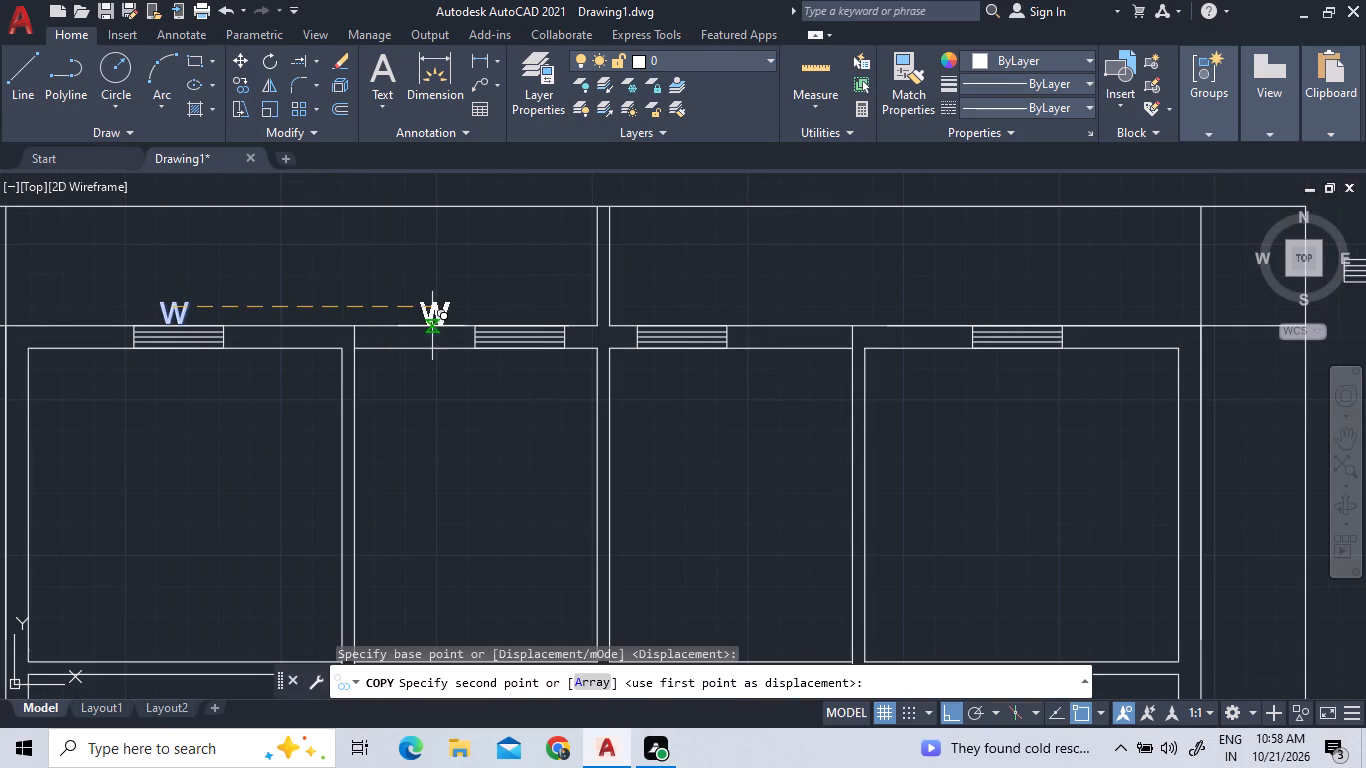
left_click(526, 291)
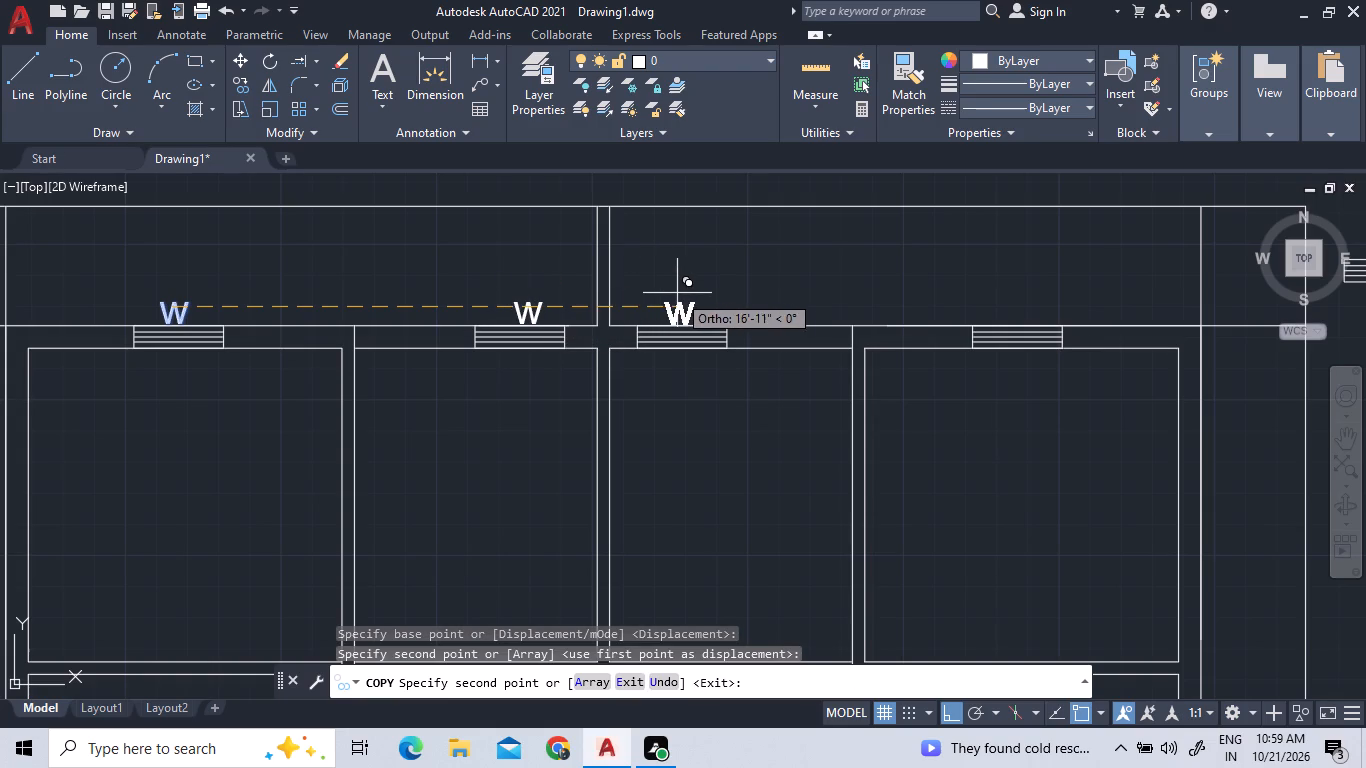
left_click(677, 293)
left_click(1008, 290)
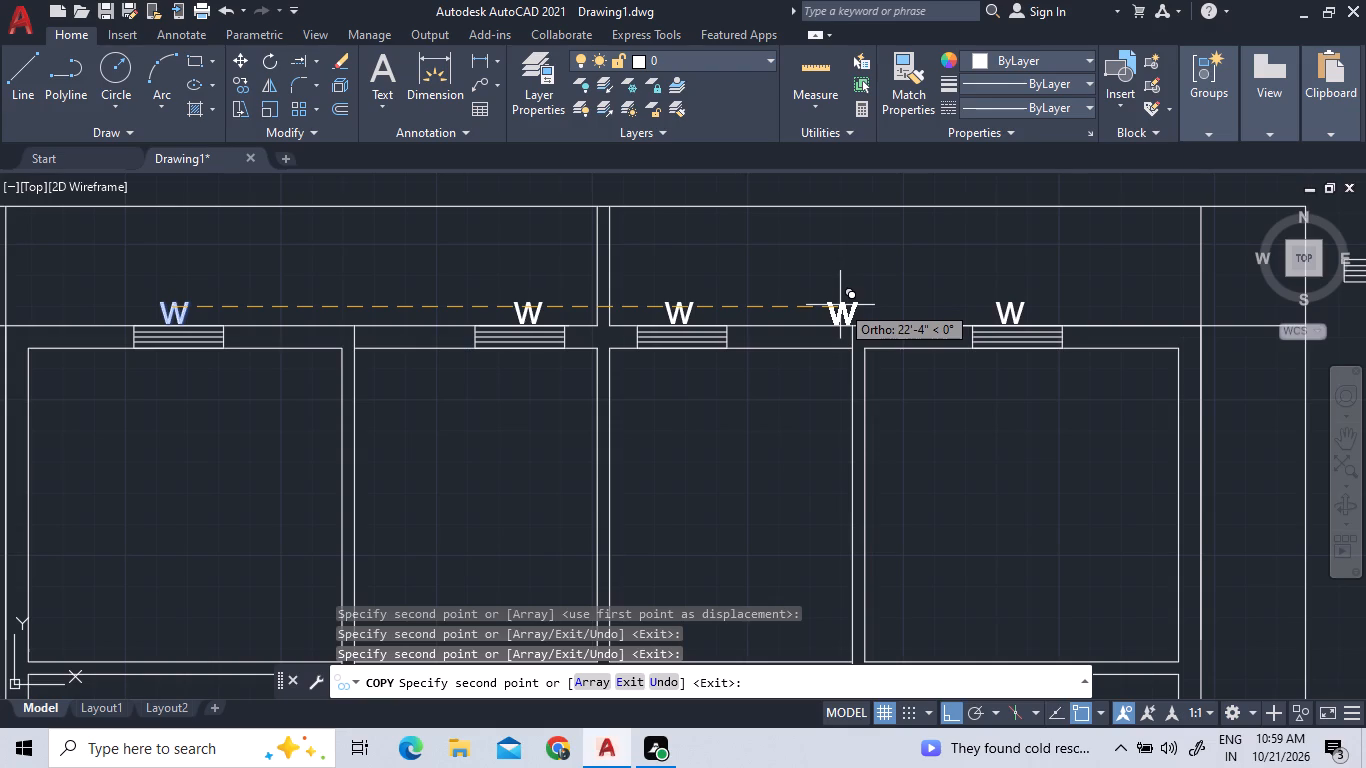
key("Escape")
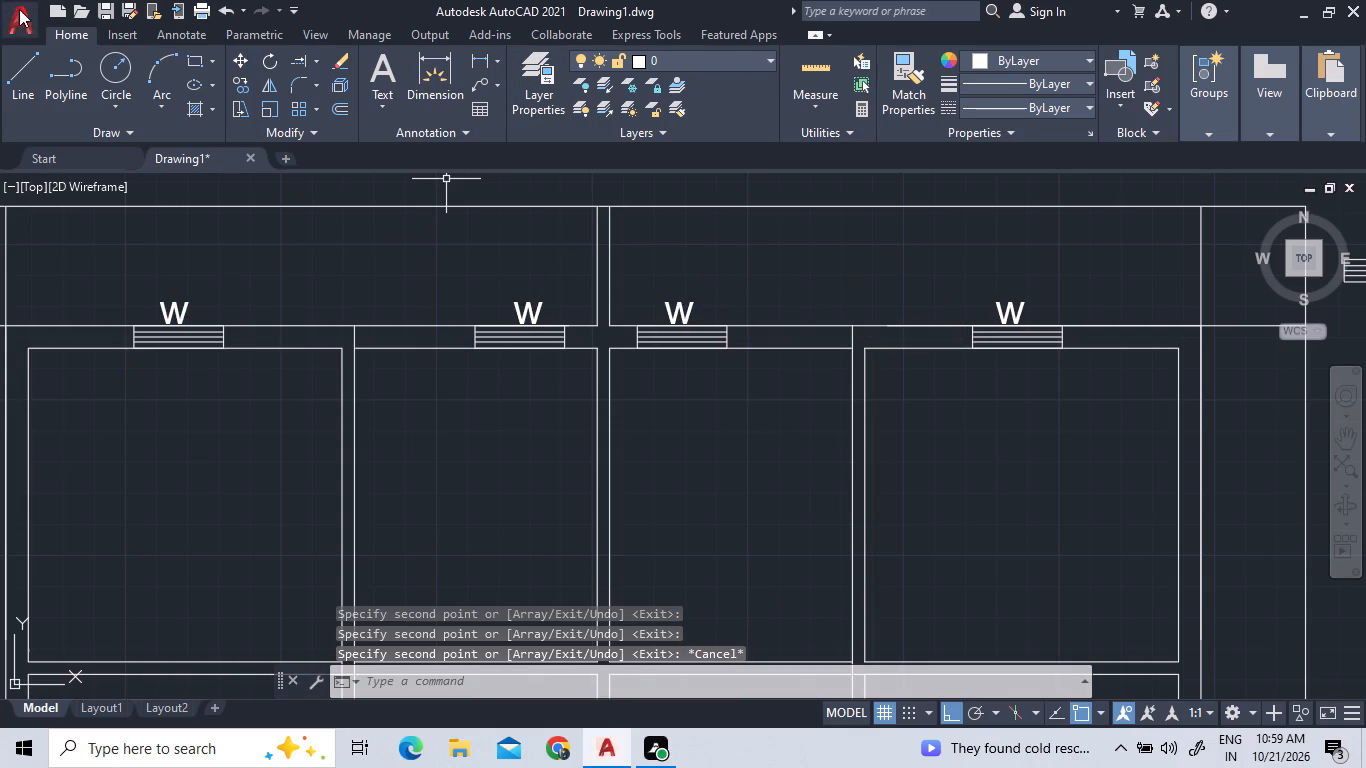
Draw a vertical line about 4' long across the upper outer strip, about 8'-11" left of the central partition.
left_click(825, 79)
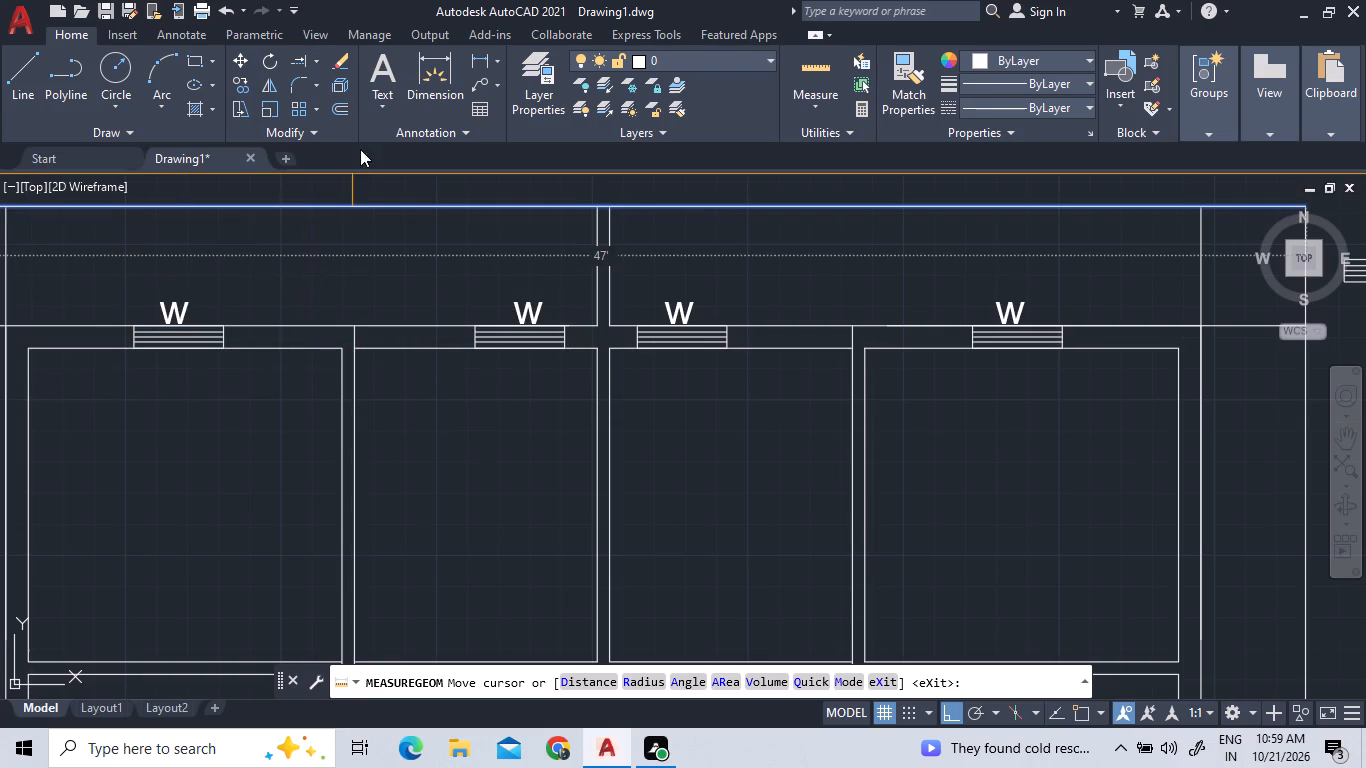
left_click(19, 83)
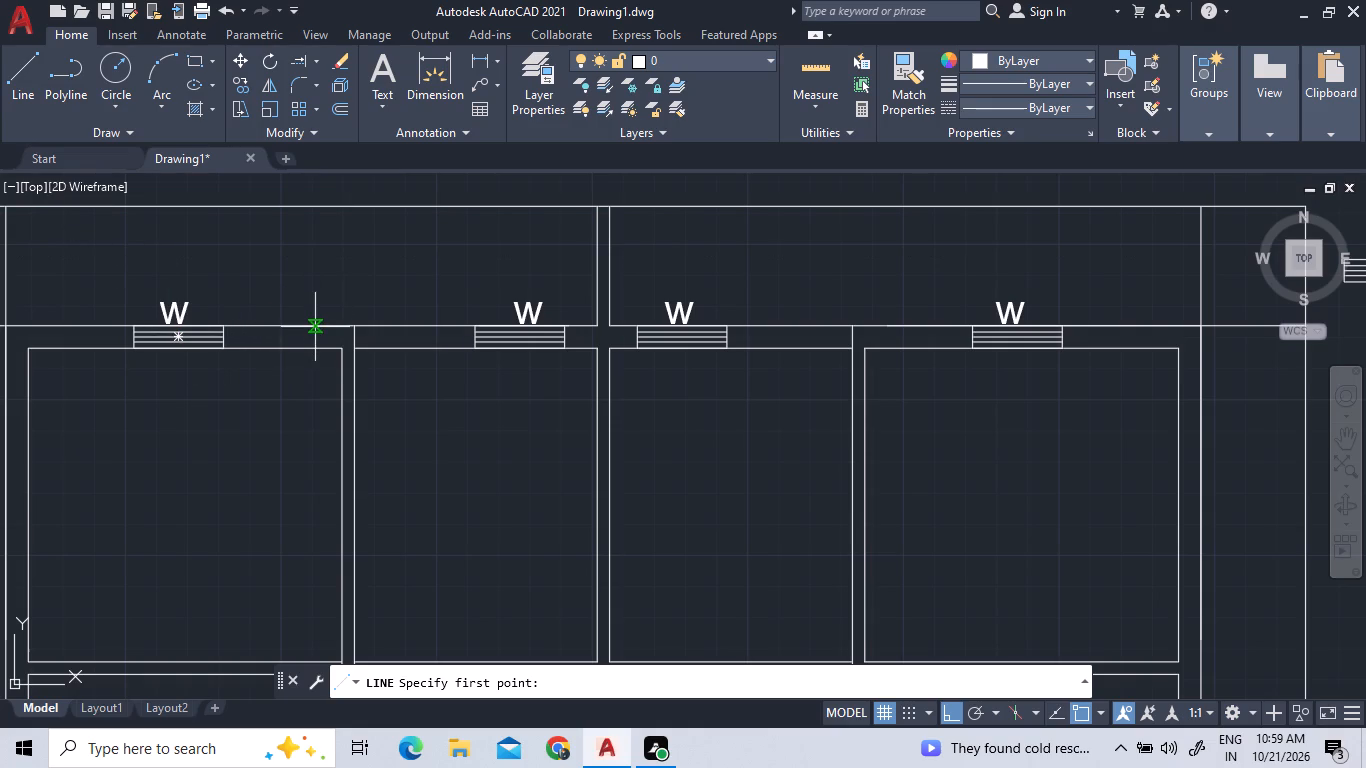
scroll(315, 327, "up", 3)
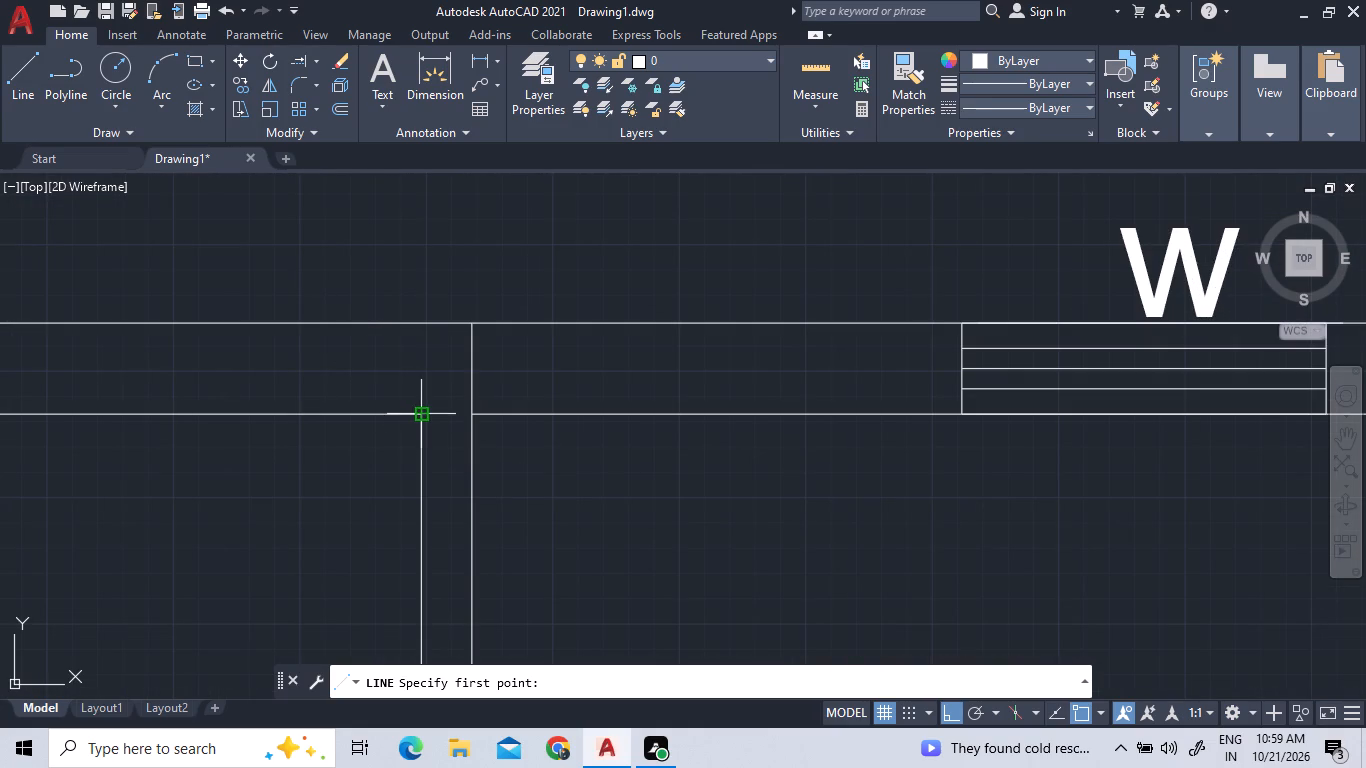
left_click(374, 325)
scroll(377, 272, "down", 4)
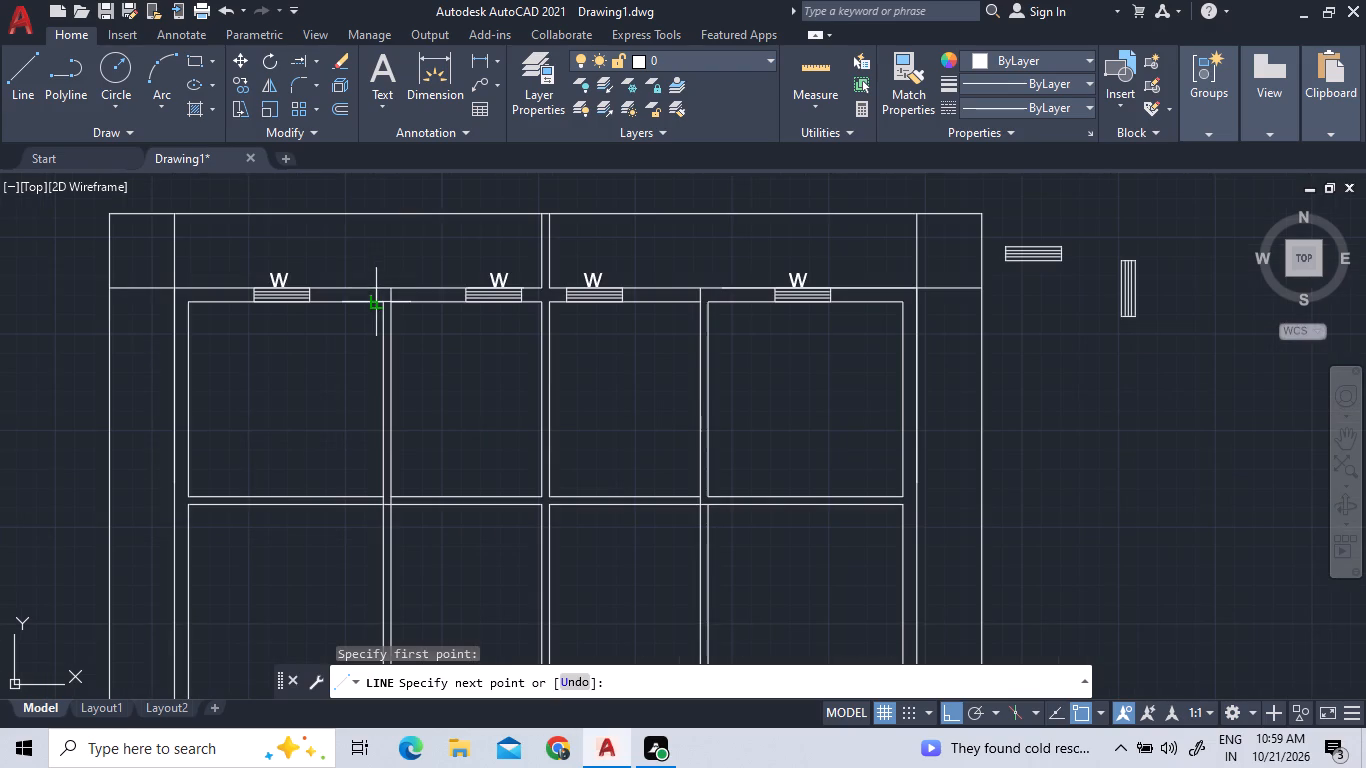
scroll(369, 217, "up", 2)
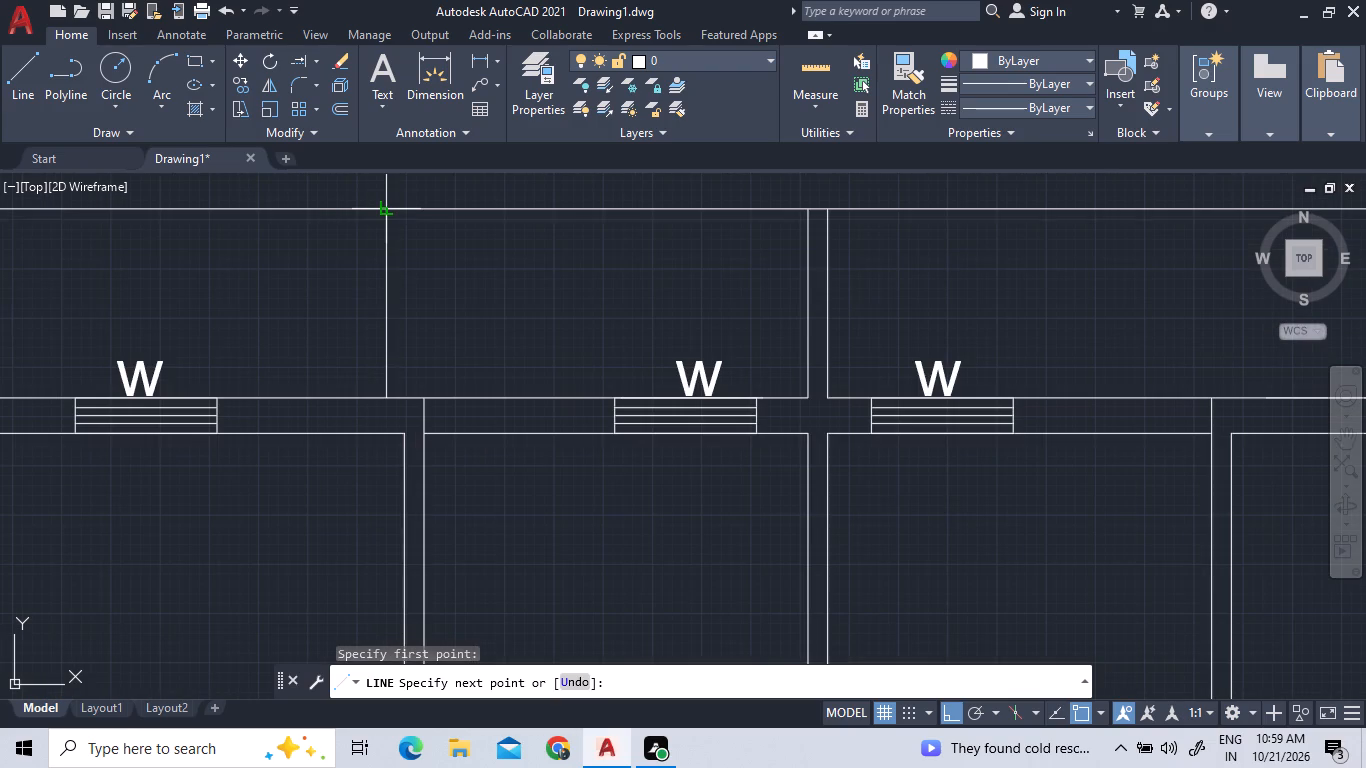
left_click(385, 211)
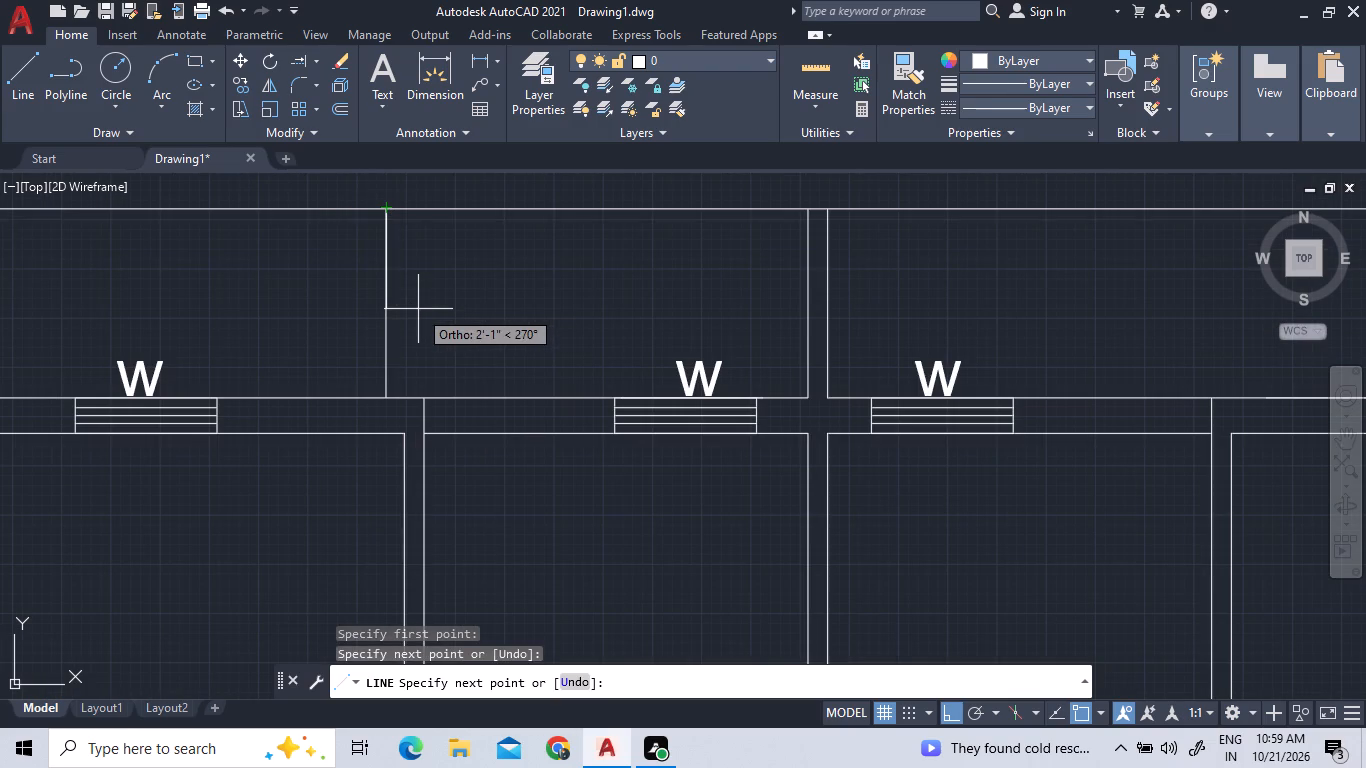
key("Escape")
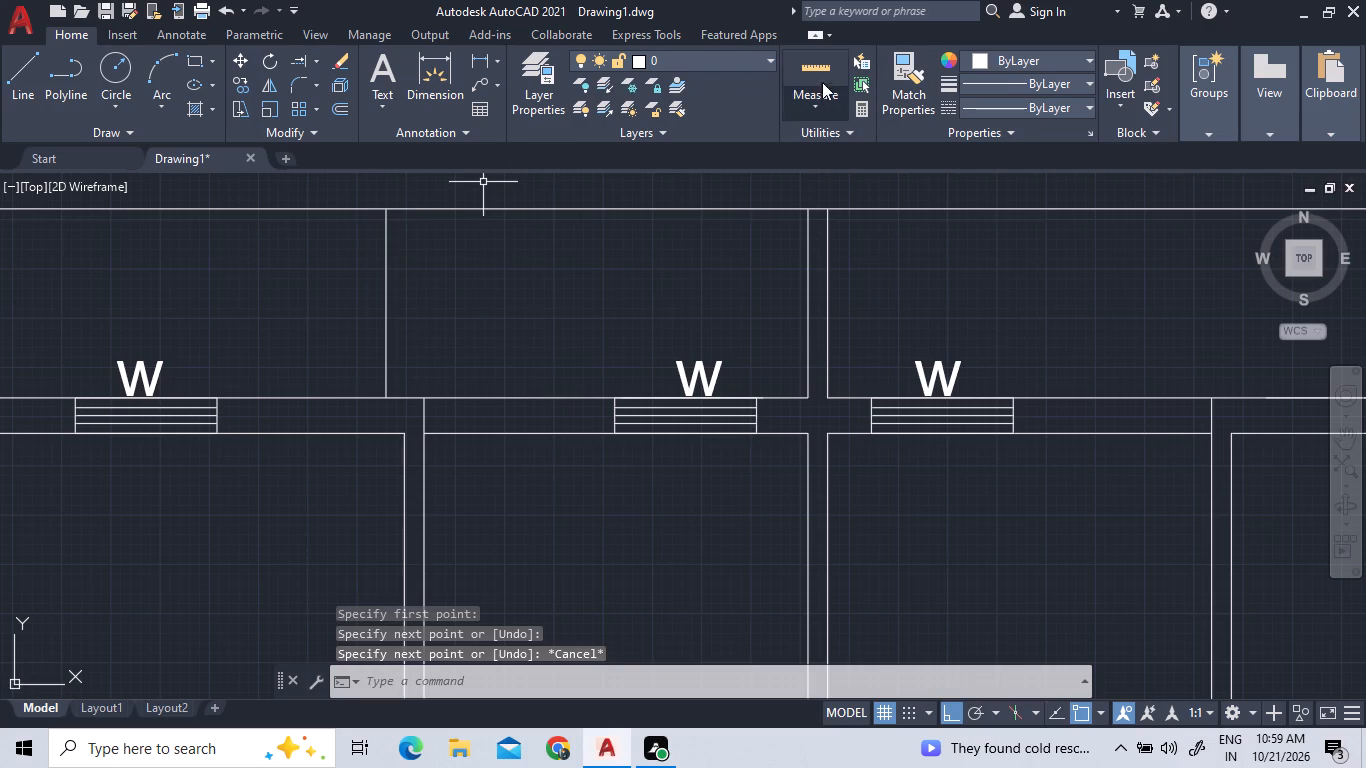
Measure the bay of the upper outer strip between the new dividing line and the central partition.
left_click(820, 57)
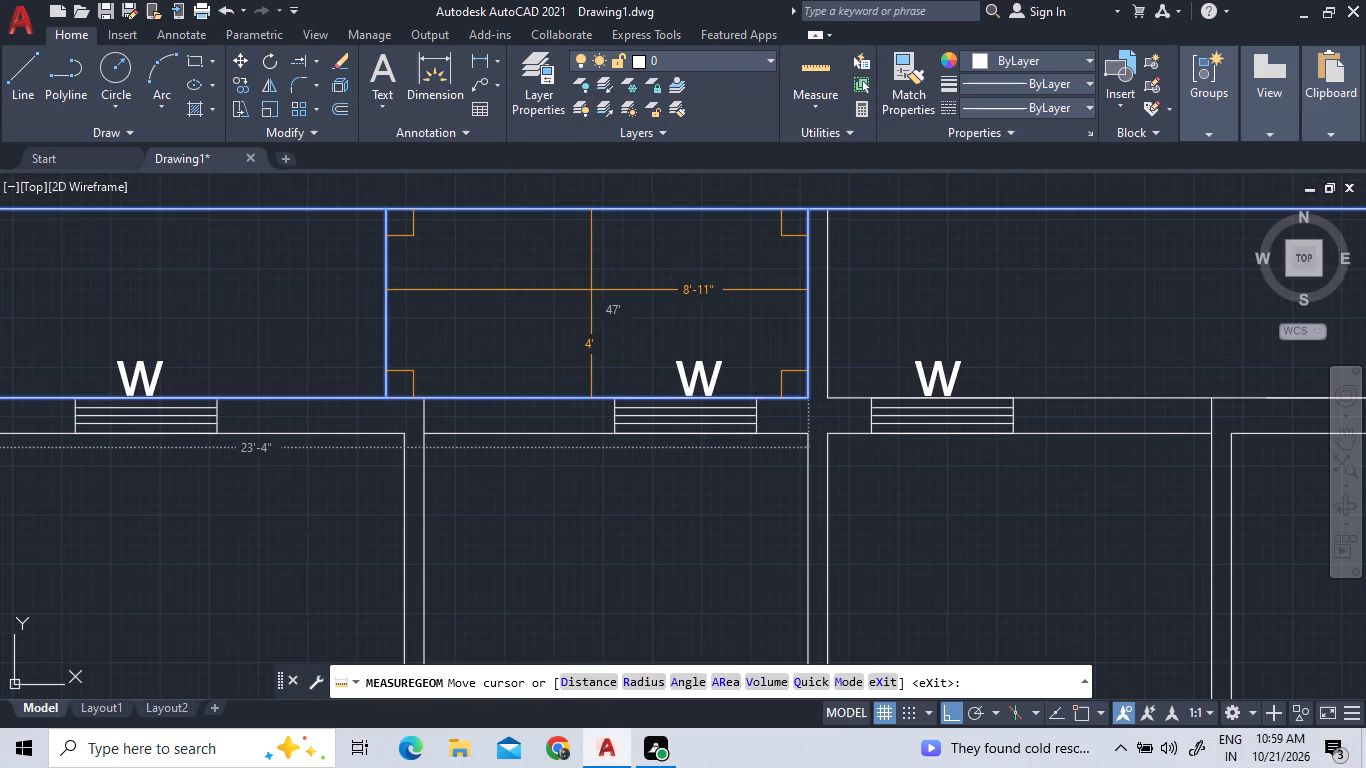
scroll(591, 289, "down", 2)
right_click(723, 293)
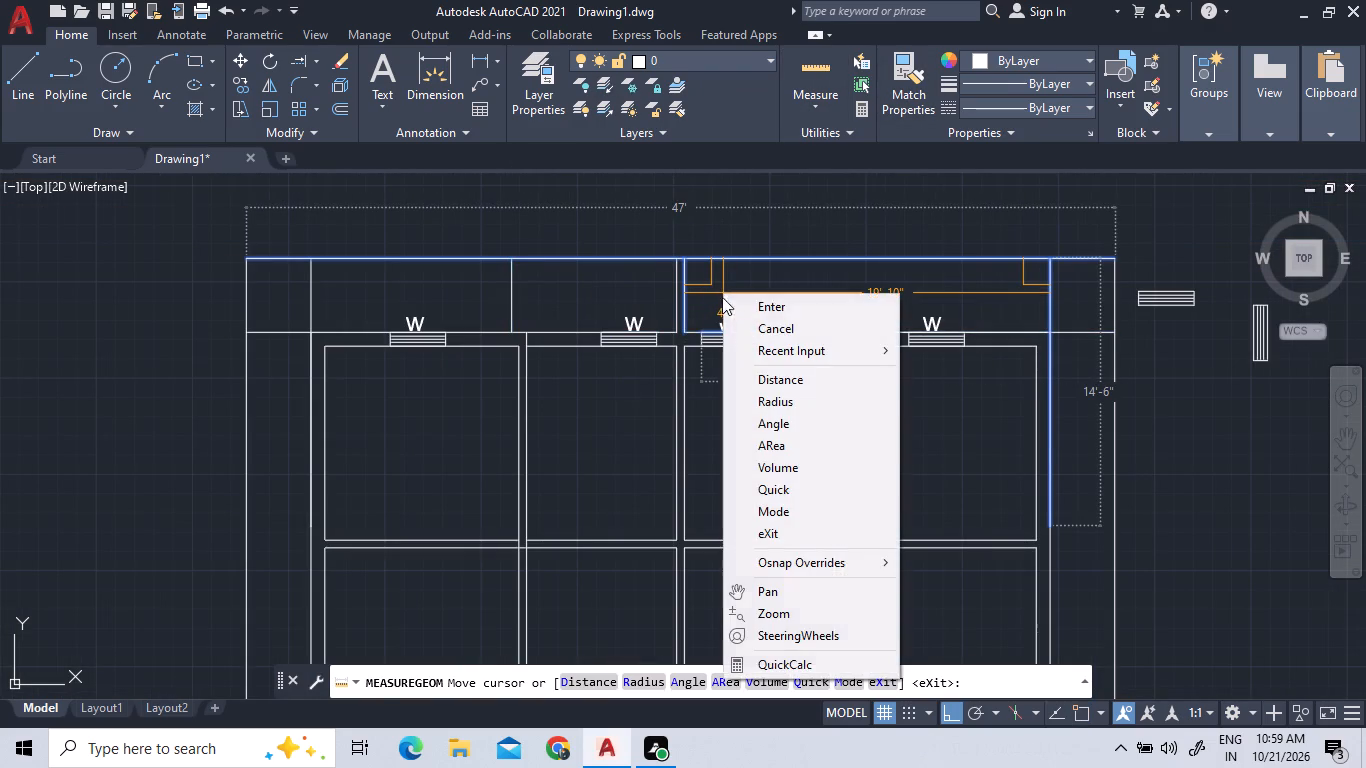
left_click(744, 311)
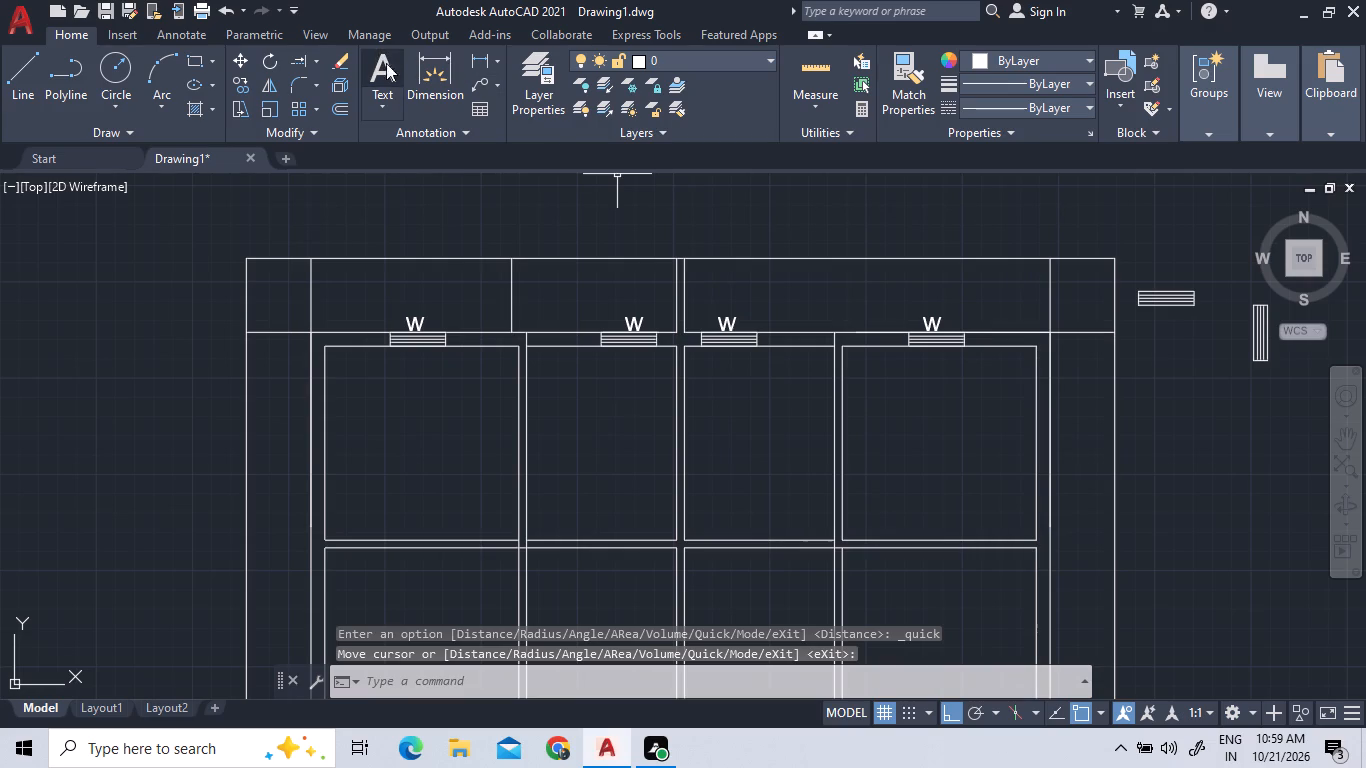
Offset the right line of the central partition in the upper outer strip 8'11" to the right.
left_click(336, 109)
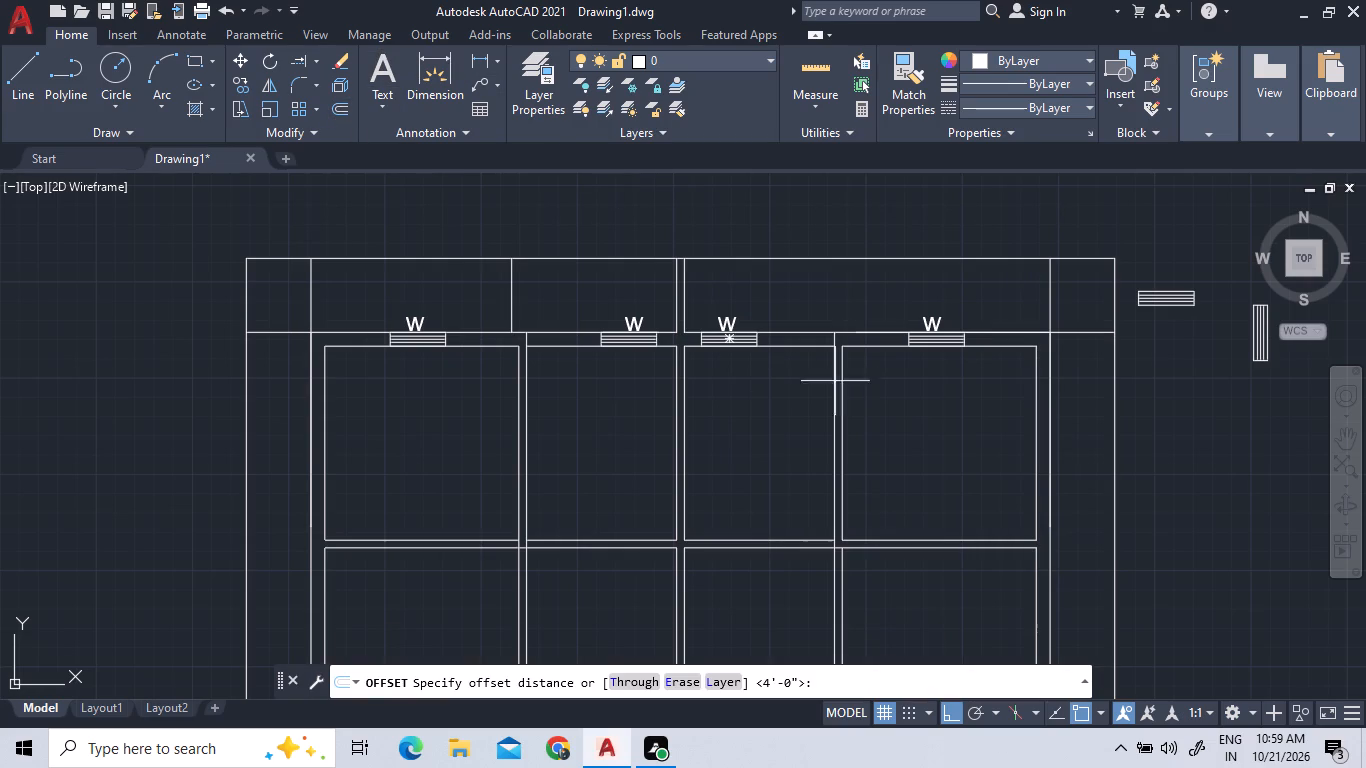
type("8'")
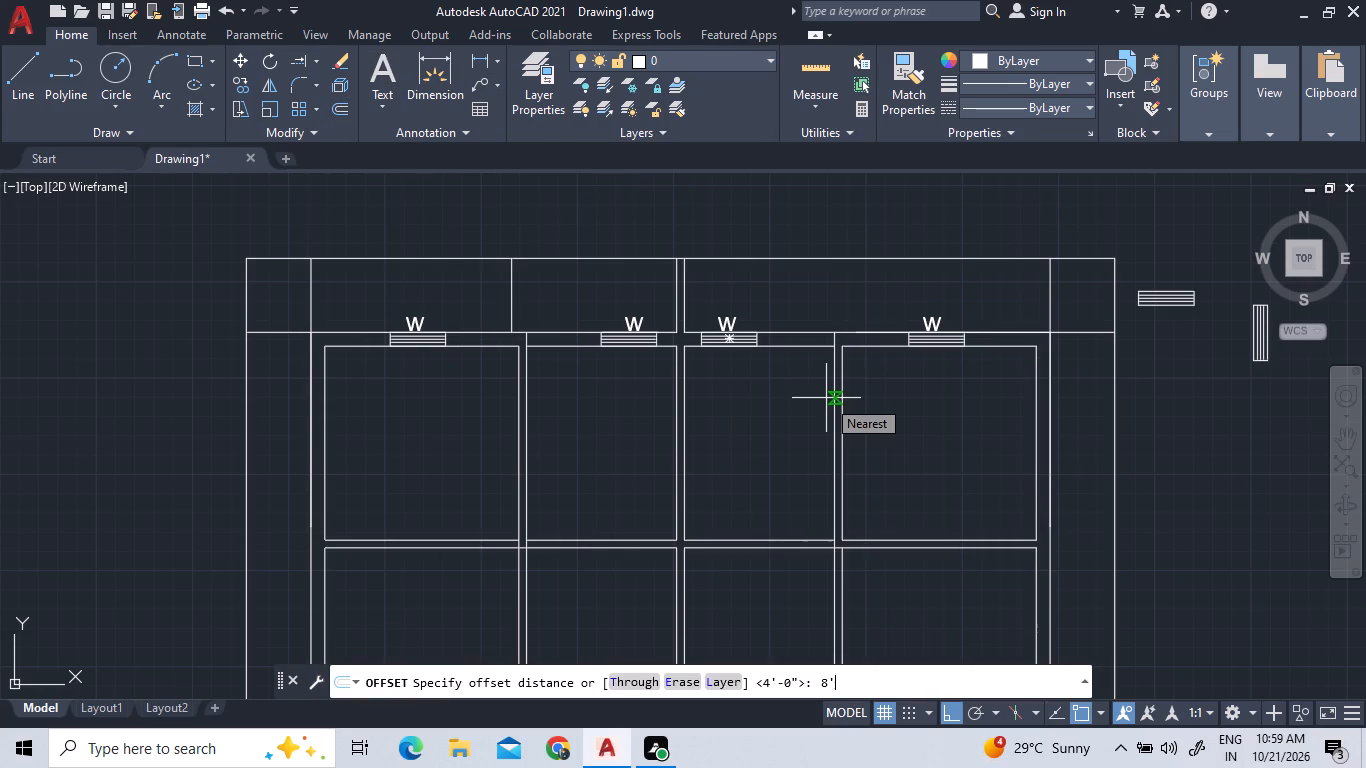
type("11\"")
key("Return")
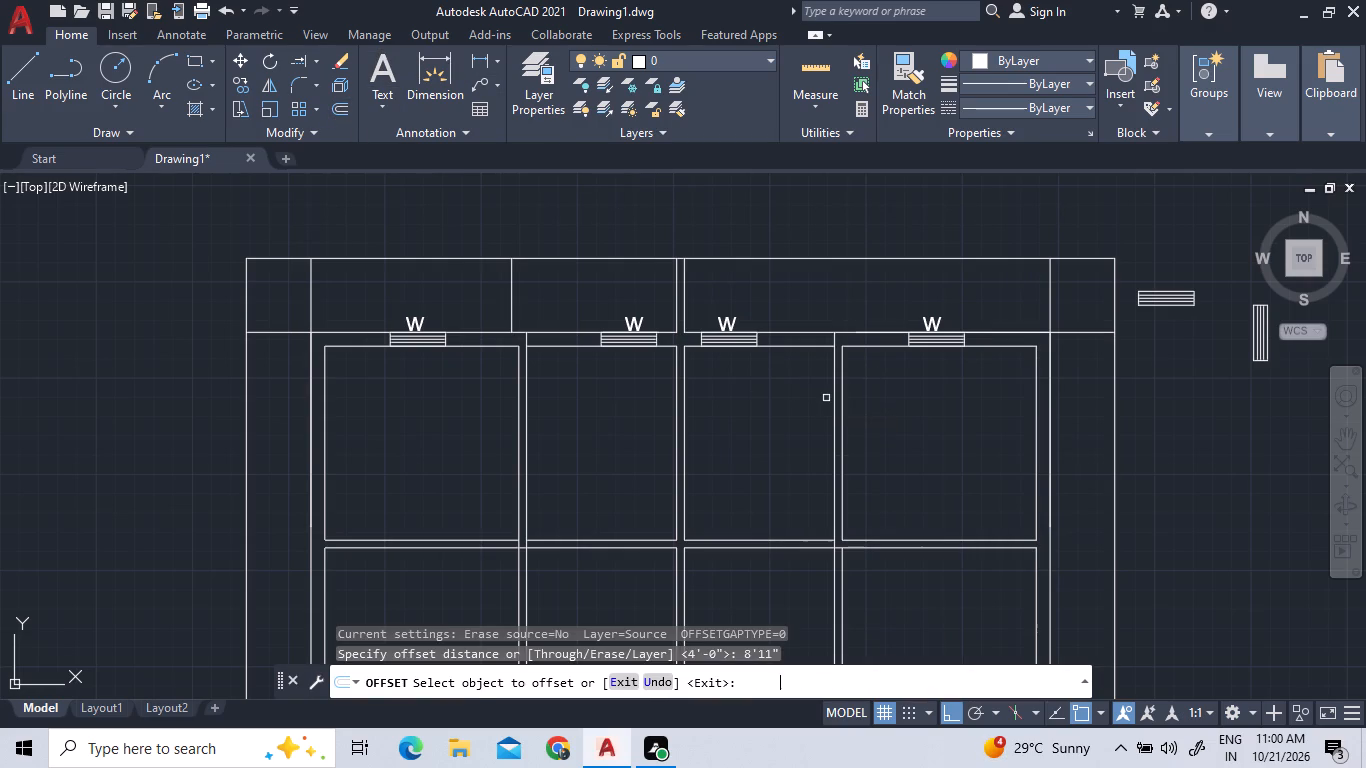
left_click(686, 284)
left_click(728, 285)
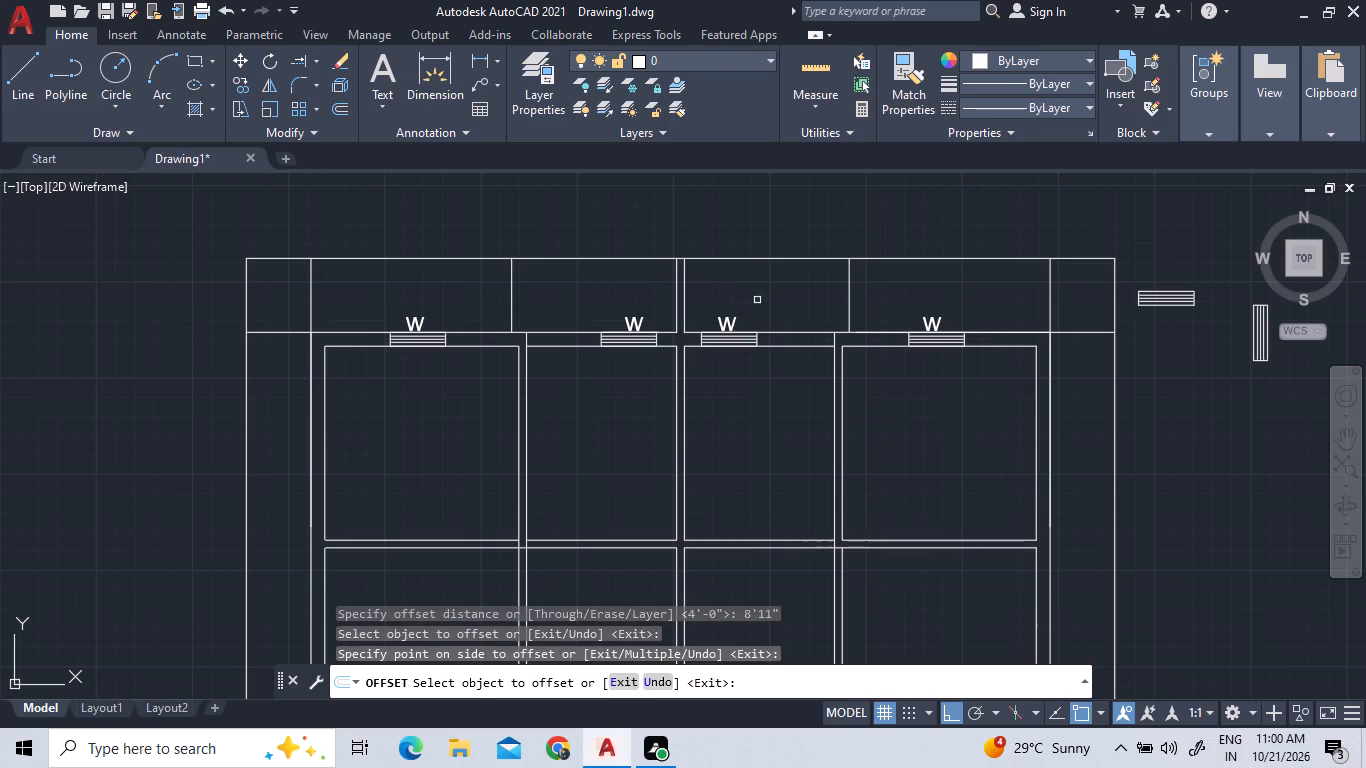
right_click(764, 308)
left_click(780, 324)
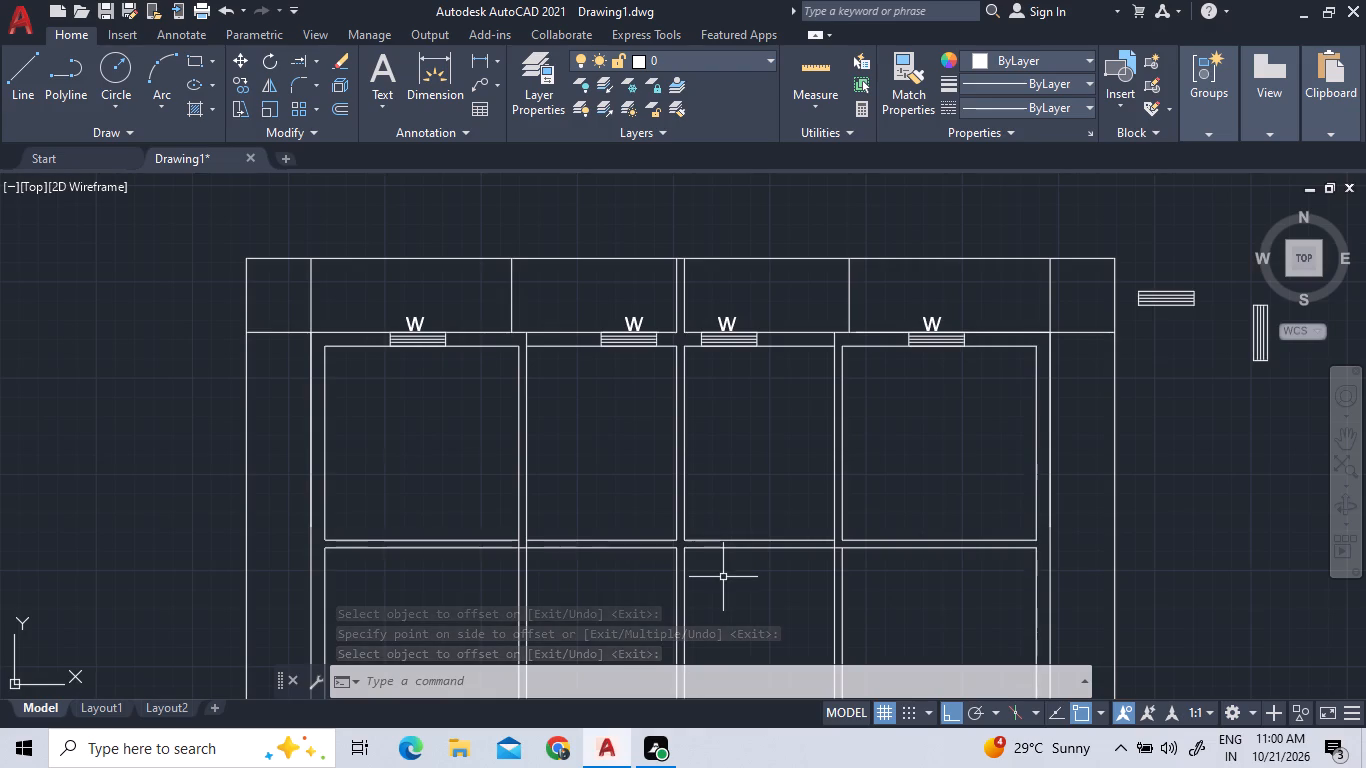
Trim the left partition's left line where it crosses the horizontal wall below the upper-left room.
scroll(723, 578, "up", 2)
scroll(723, 578, "down", 2)
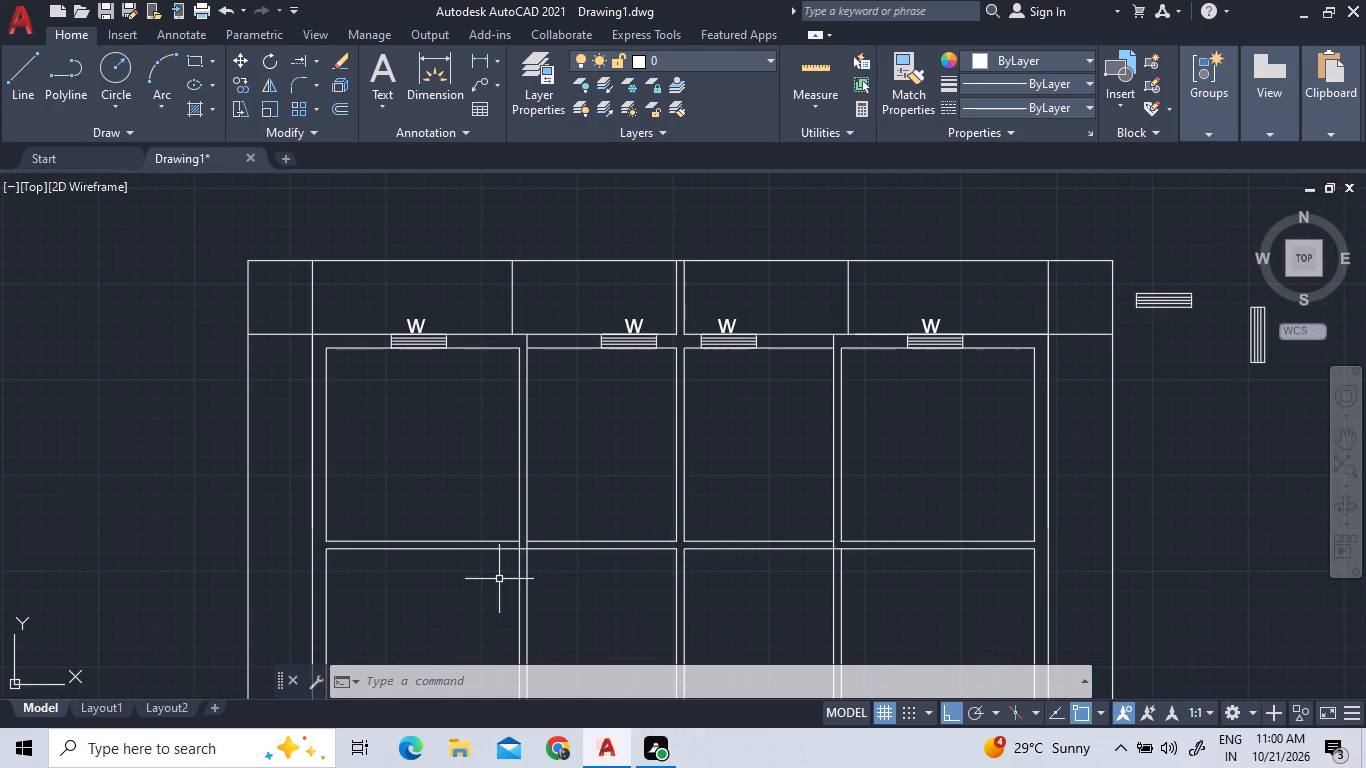
scroll(549, 572, "up", 1)
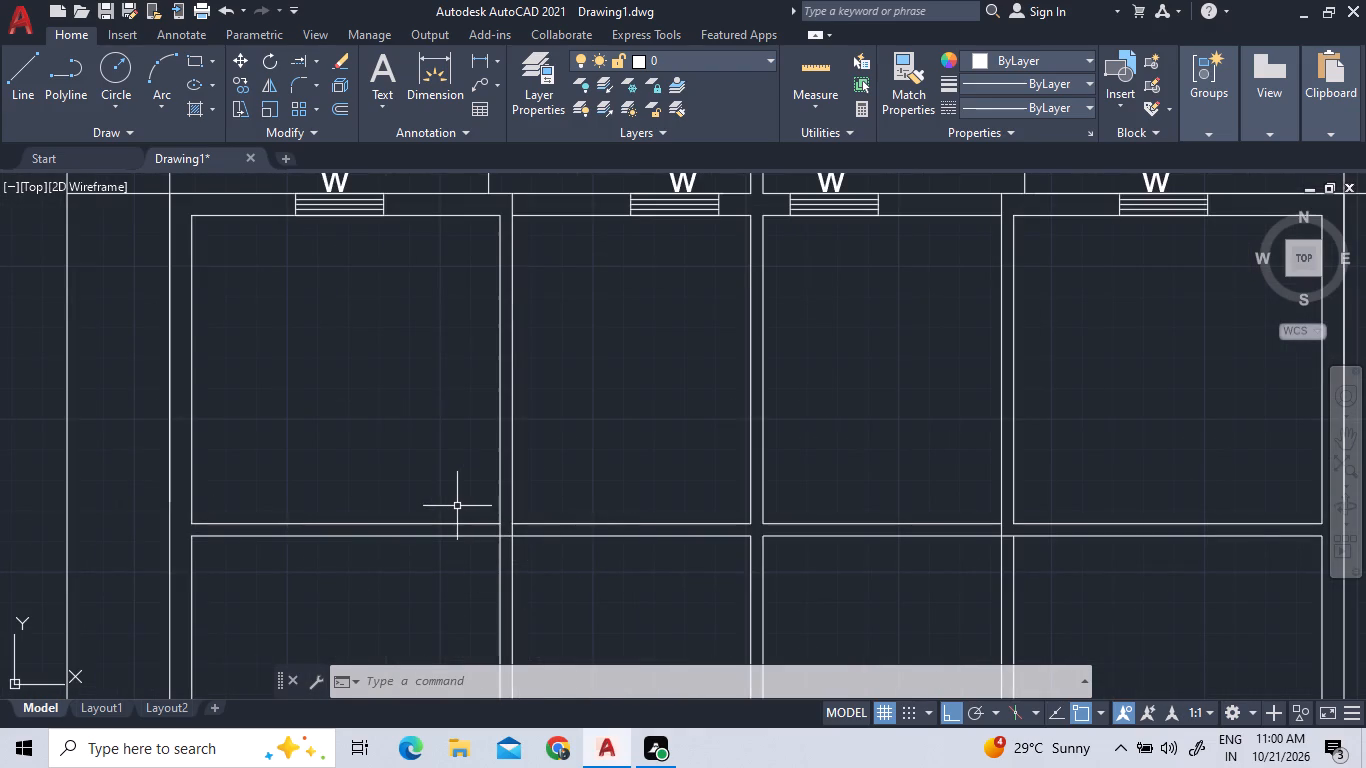
scroll(504, 536, "up", 1)
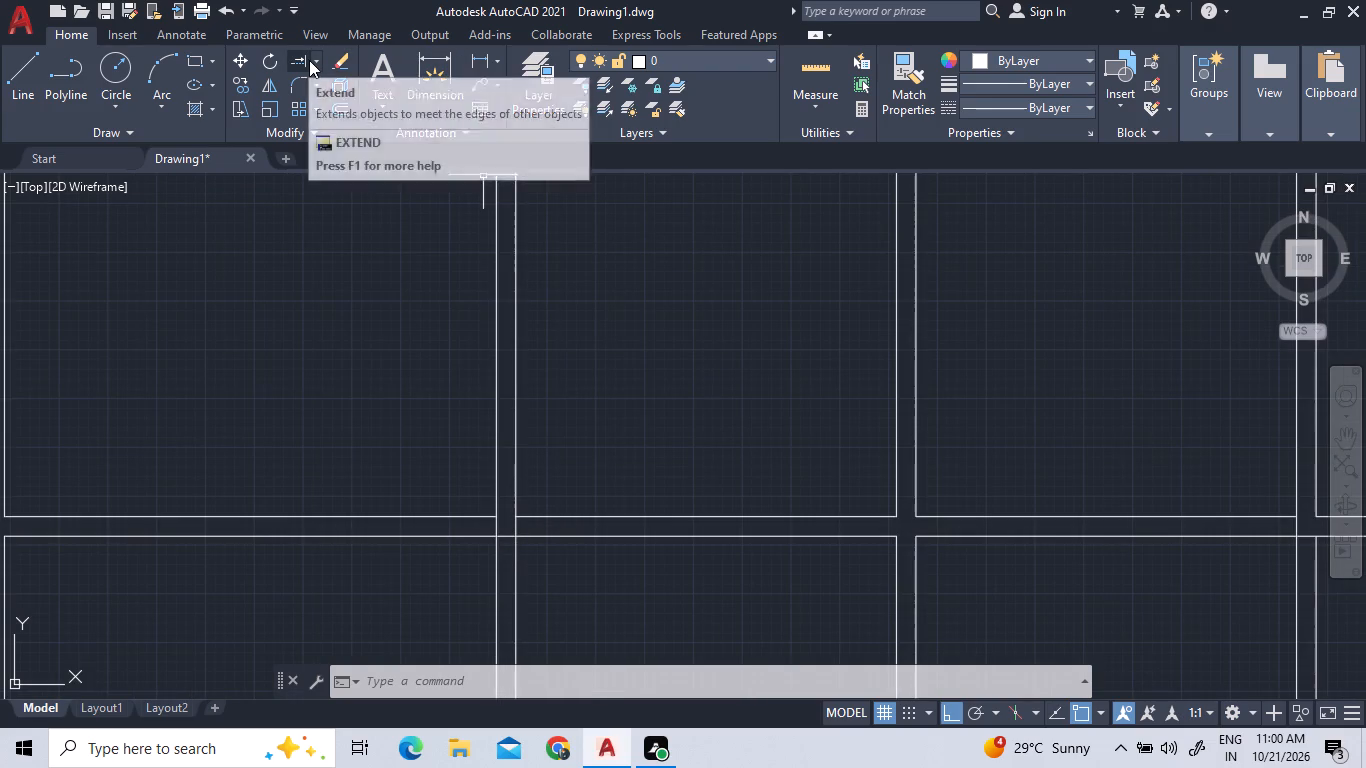
left_click(309, 60)
left_click(312, 65)
left_click(312, 97)
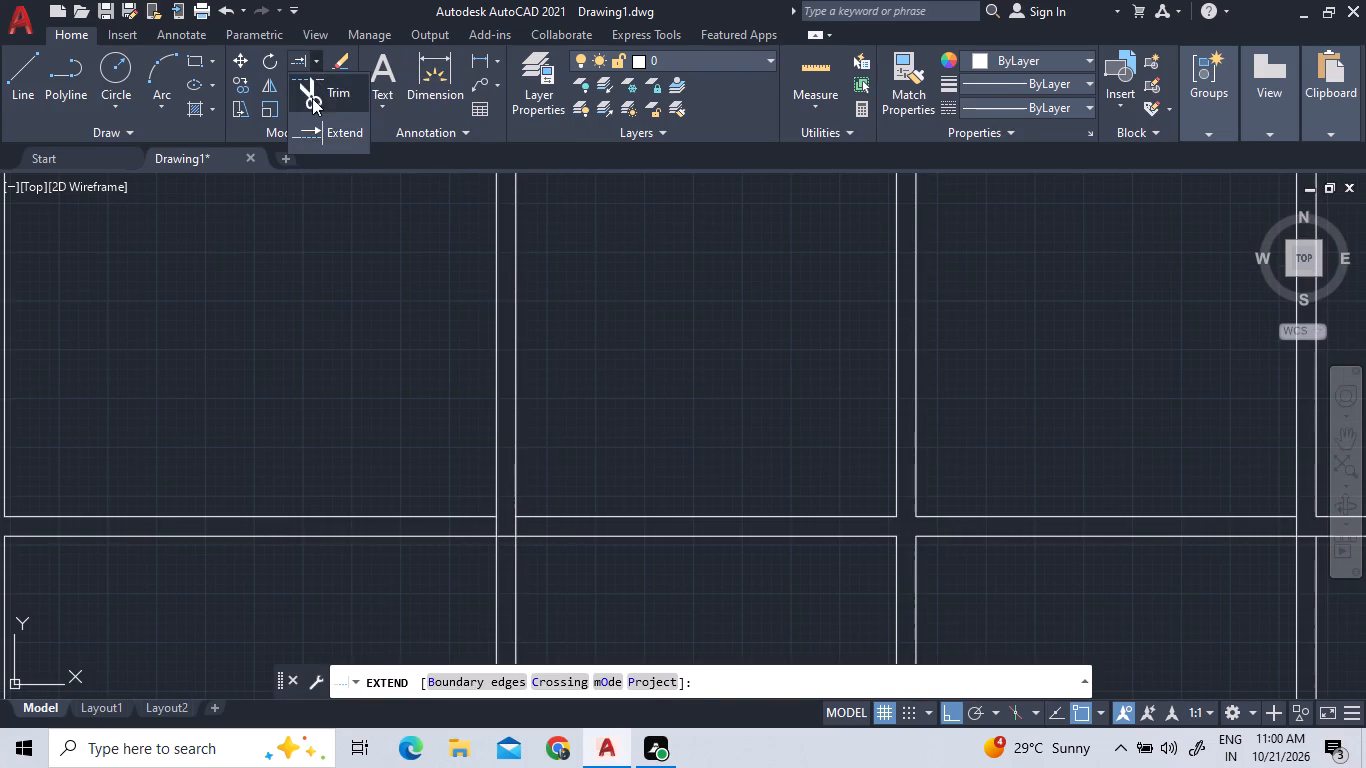
left_click(495, 524)
Draw a short vertical line across the horizontal wall's thickness at the upper-left room's lower right corner.
left_click(13, 77)
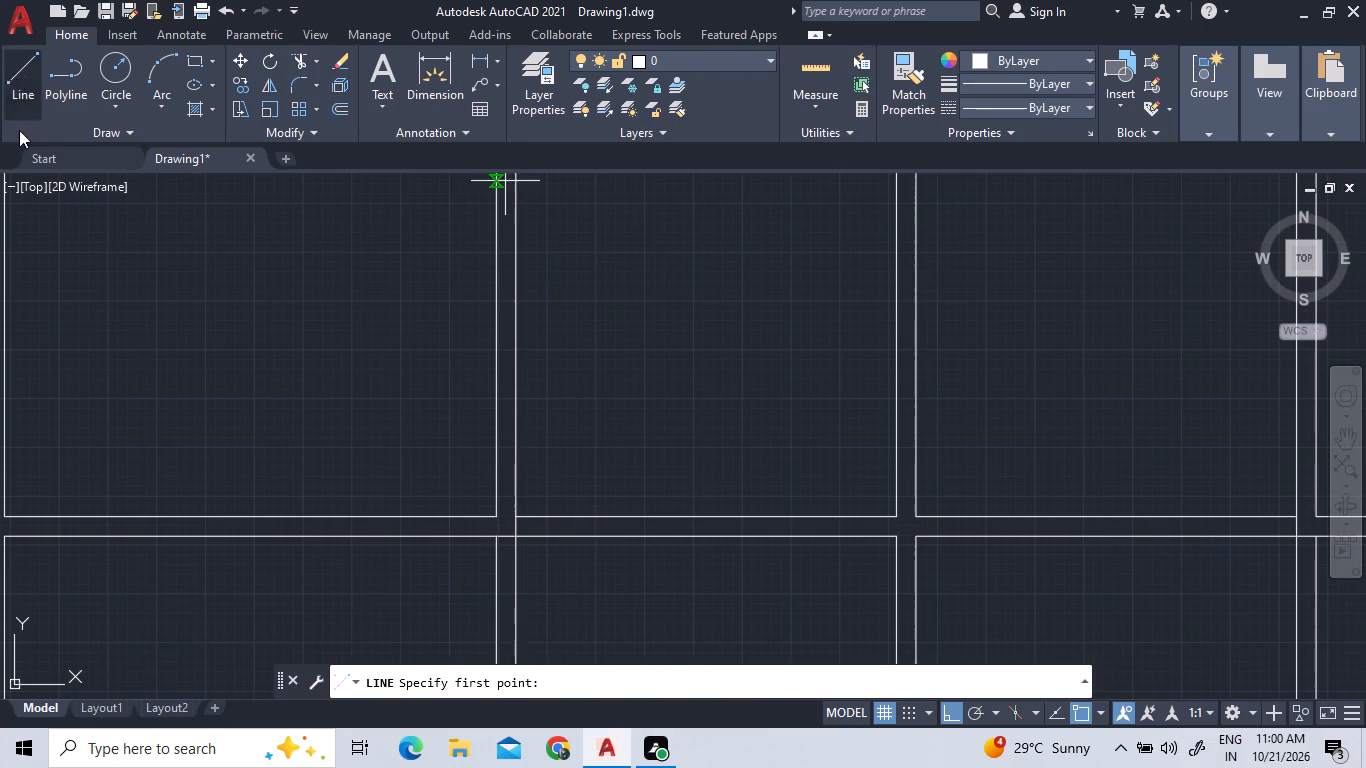
left_click(502, 521)
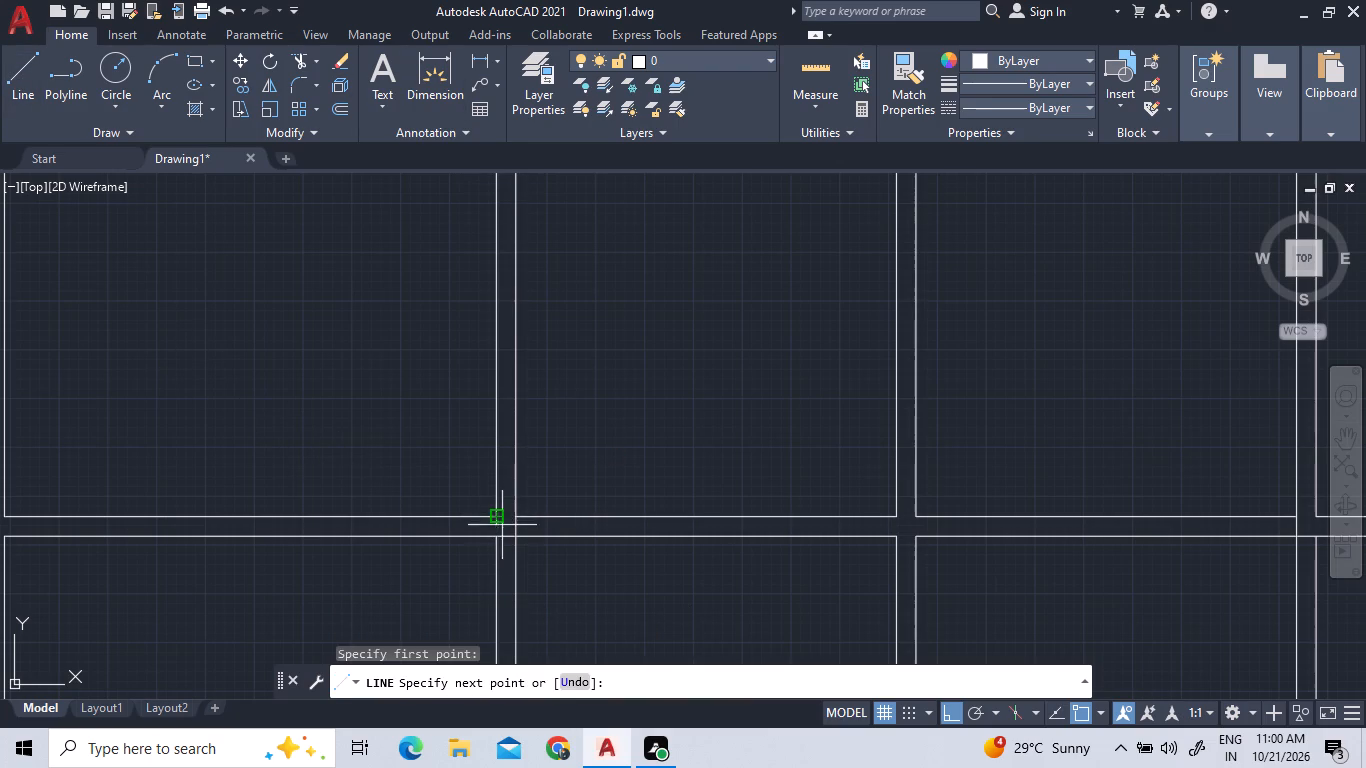
left_click(502, 536)
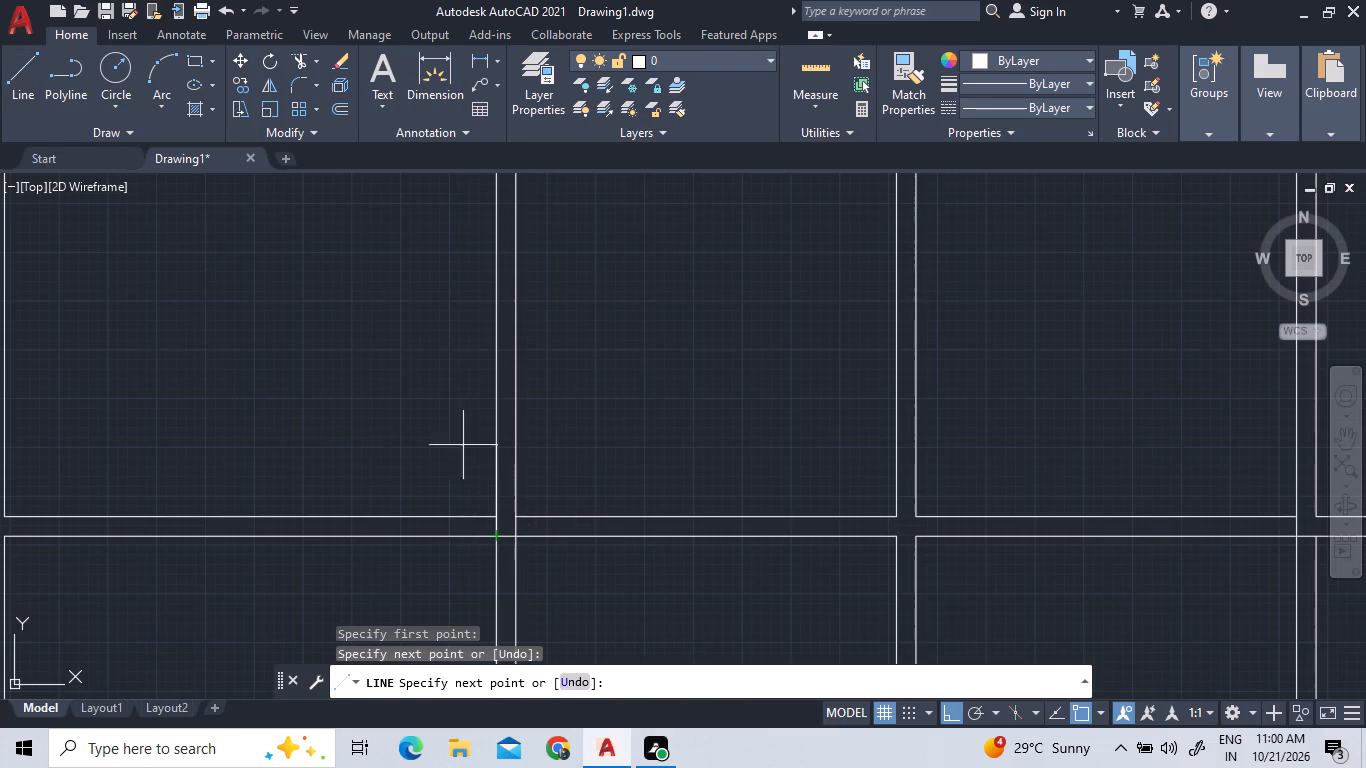
right_click(398, 361)
left_click(438, 378)
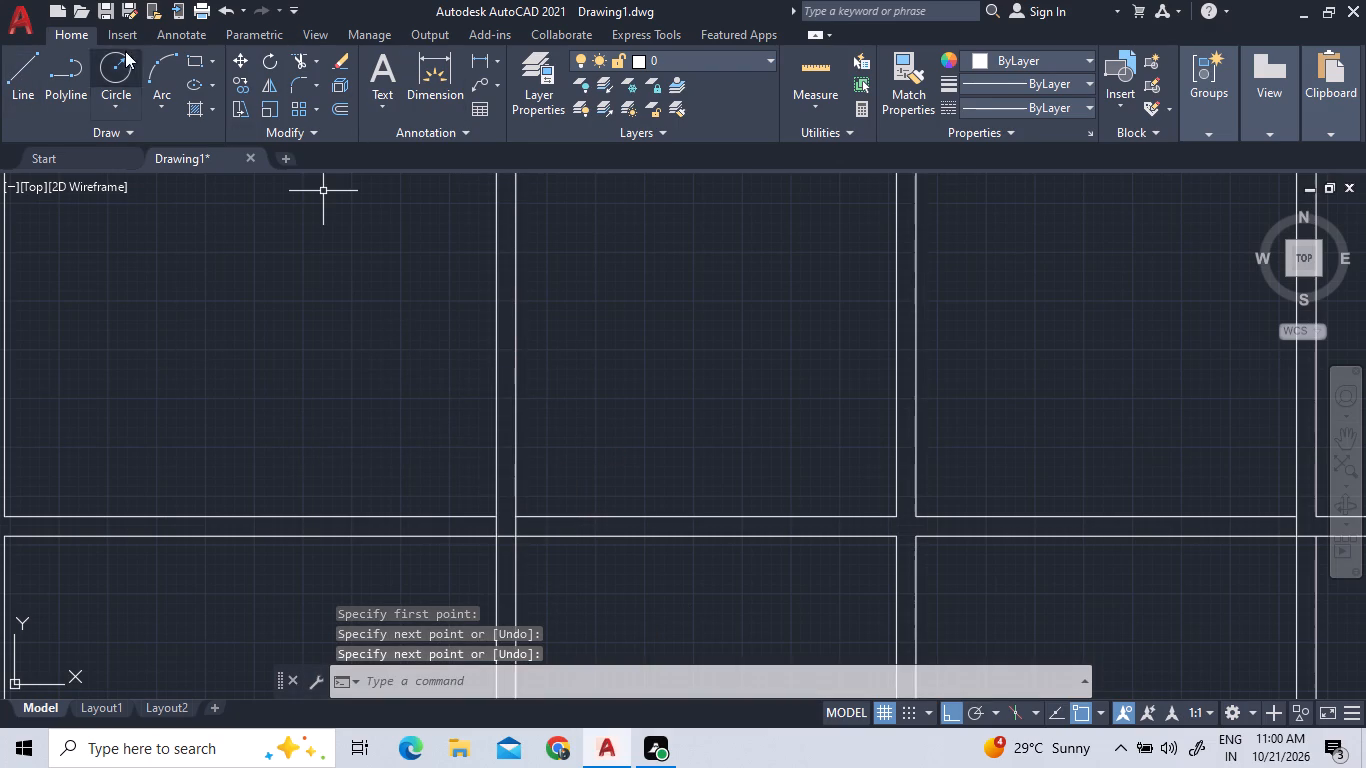
Offset the short line across the horizontal wall 5" to the left.
left_click(341, 114)
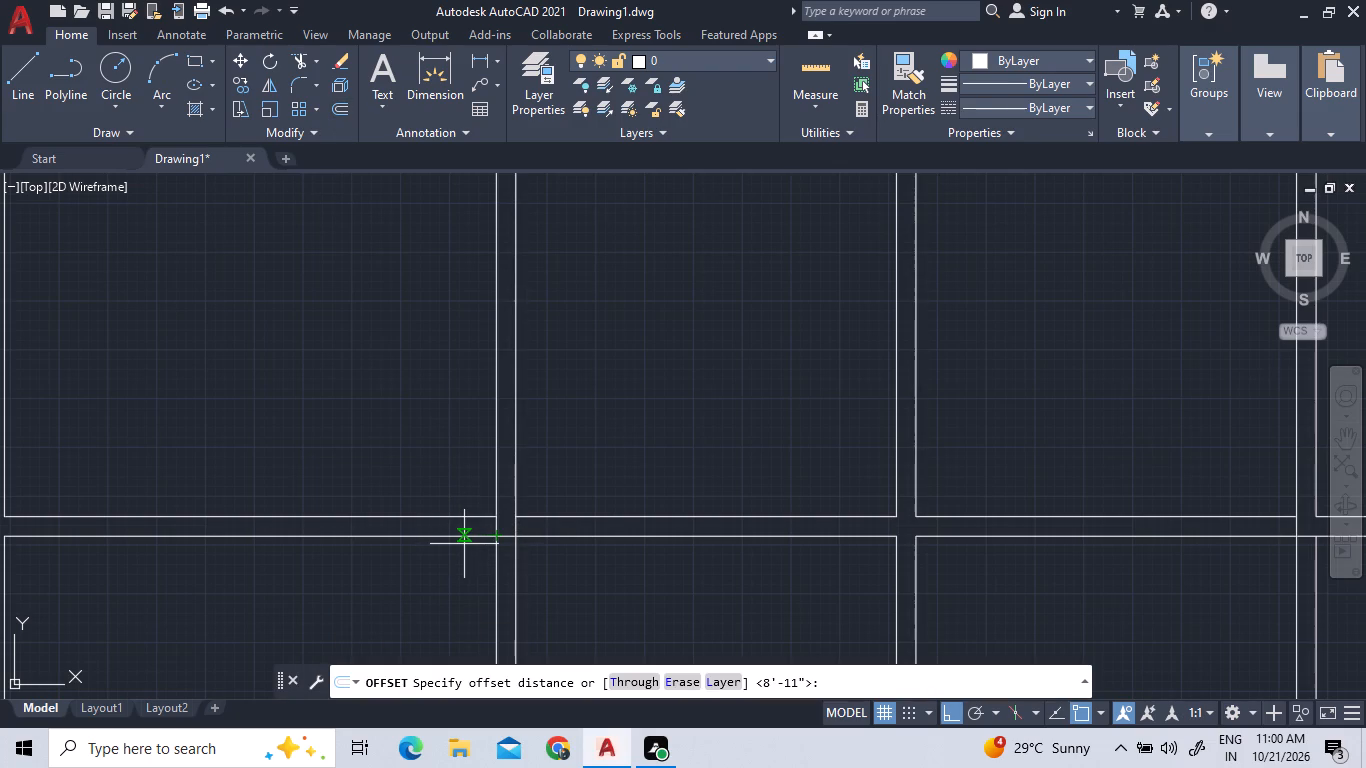
type("5\"")
key("Return")
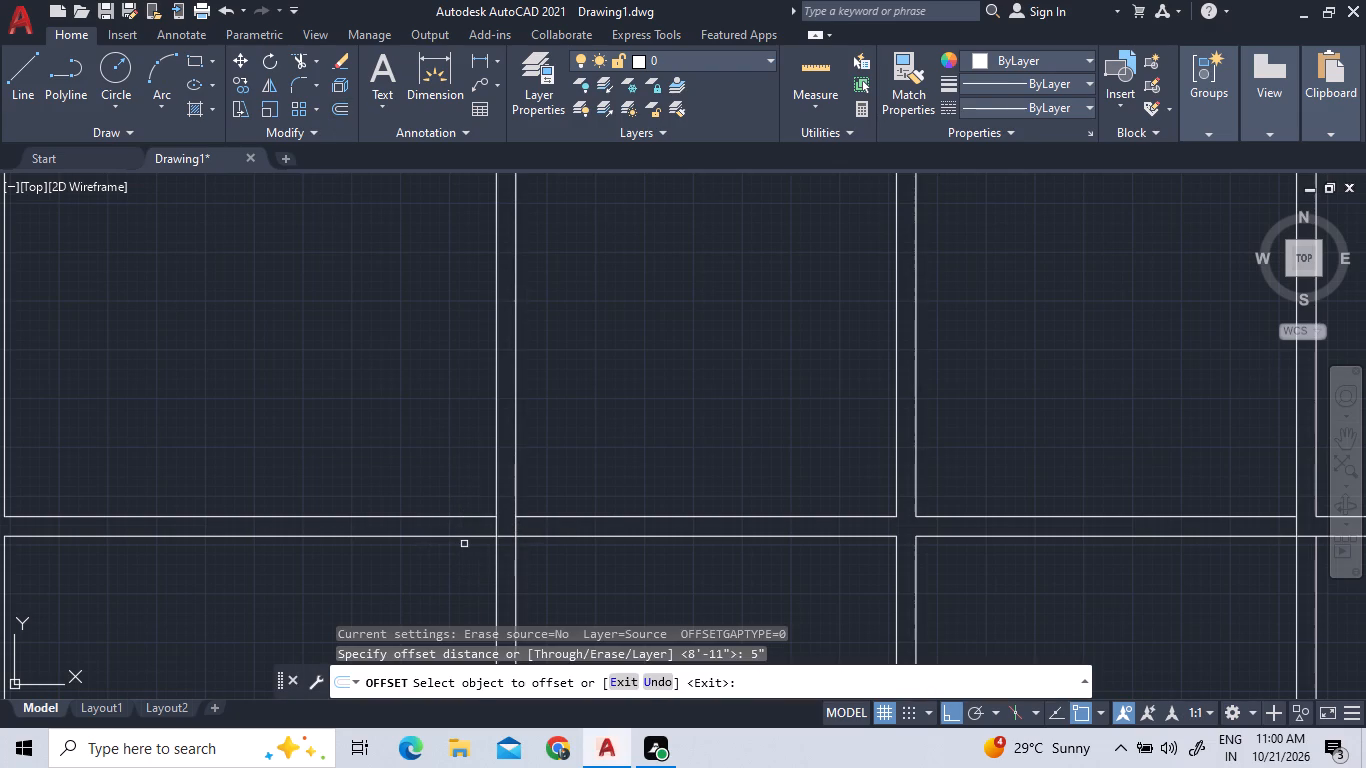
left_click(496, 526)
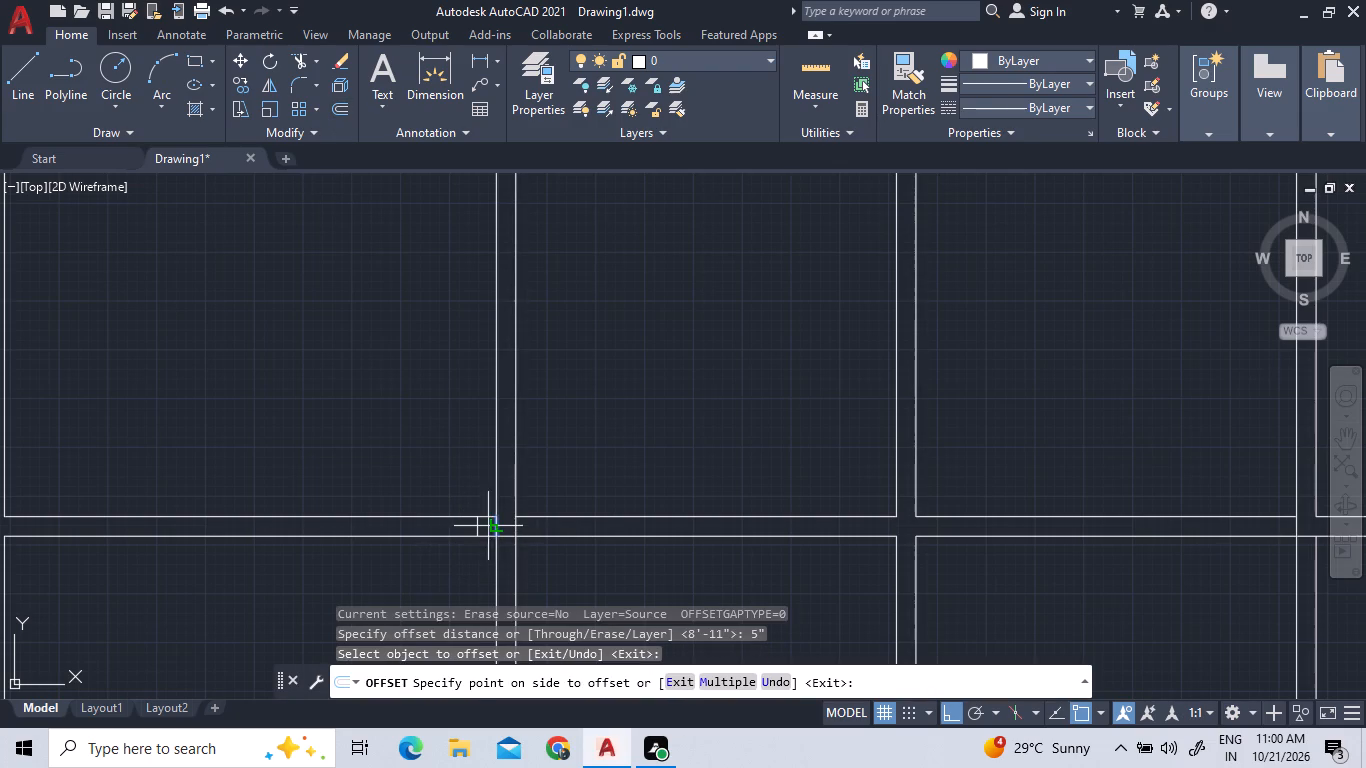
left_click(477, 526)
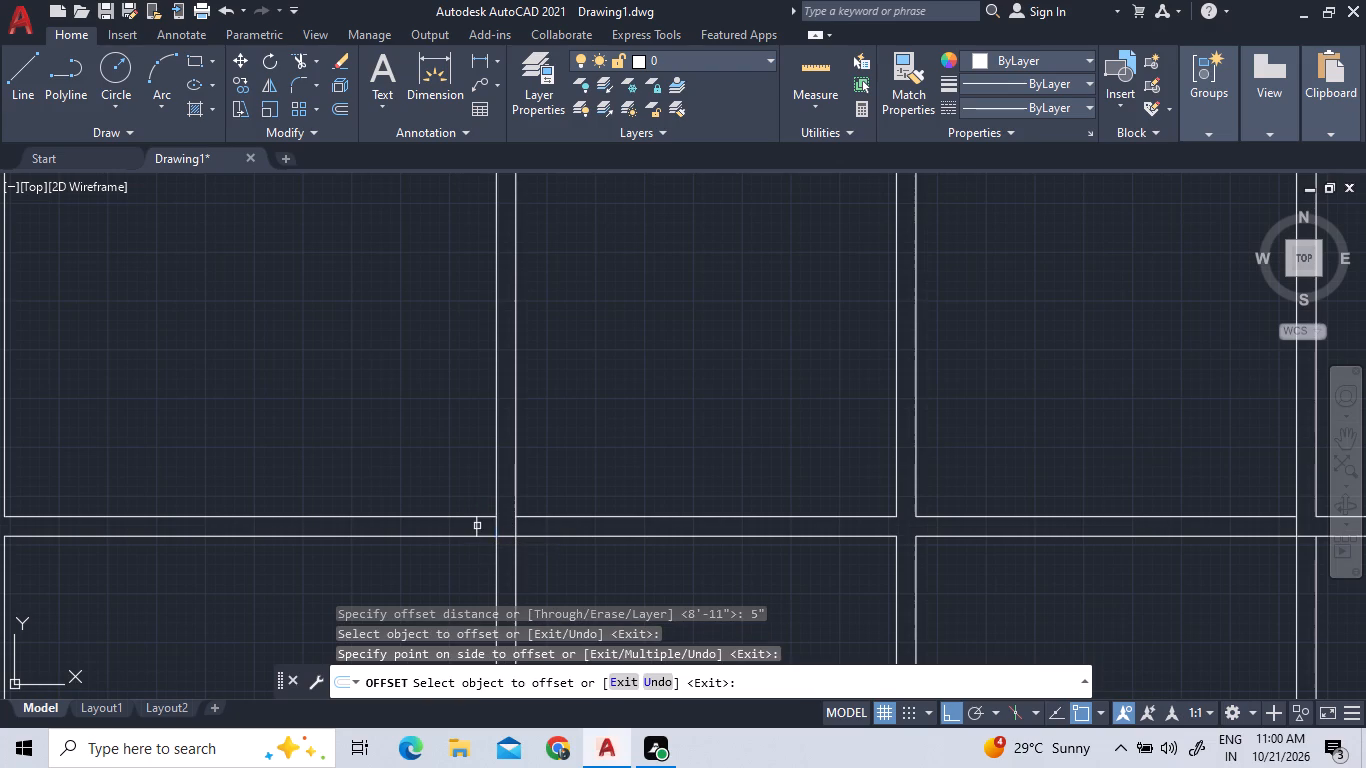
Offset the left partition's right line and the right partition's left line 5" each into the two middle upper rooms.
scroll(527, 489, "down", 3)
scroll(552, 361, "up", 2)
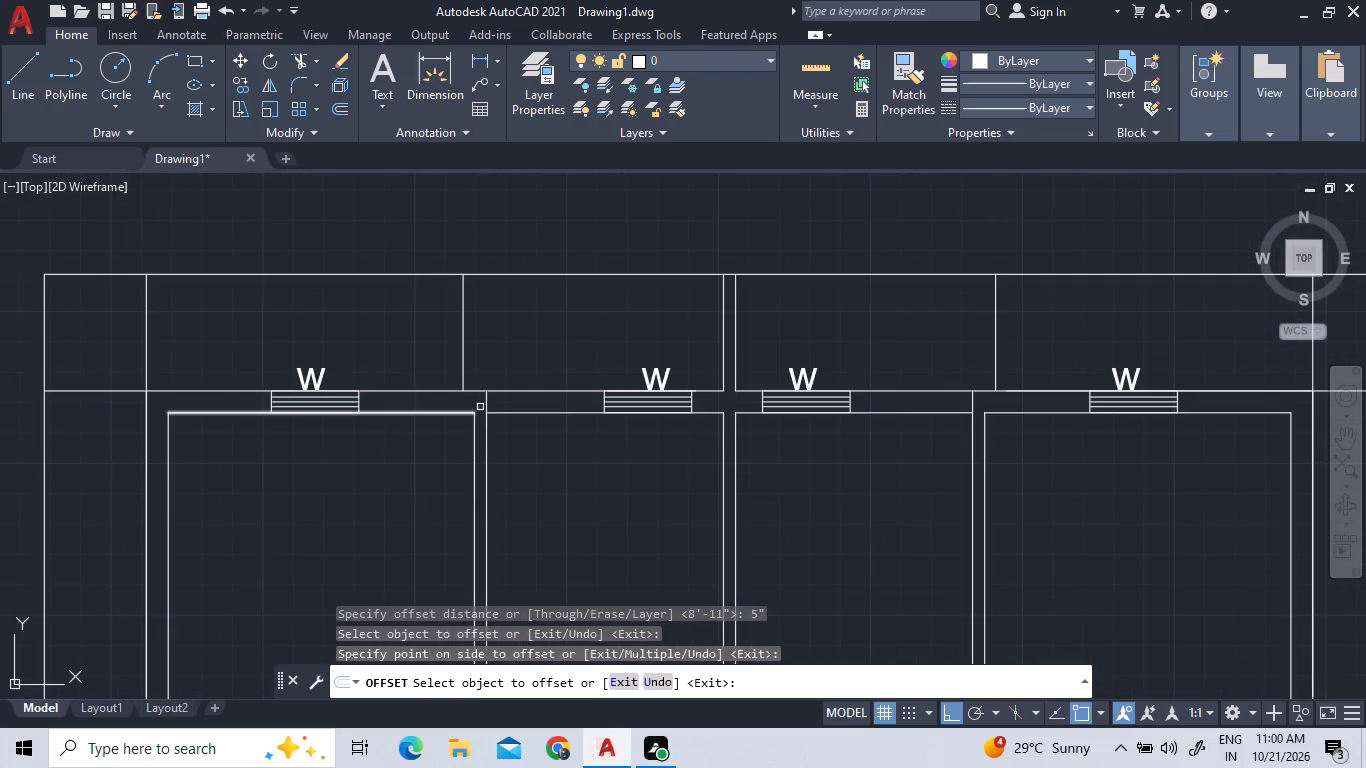
left_click(487, 400)
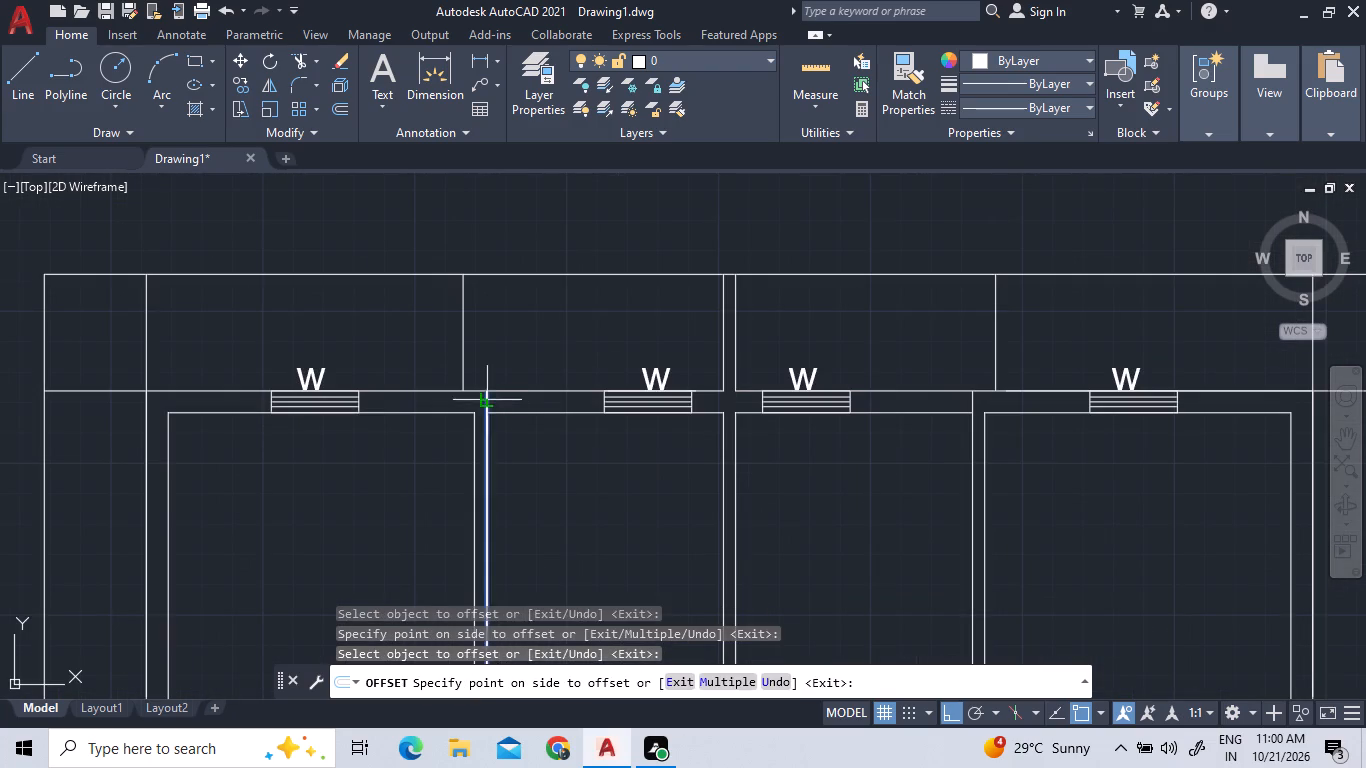
left_click(511, 407)
scroll(521, 411, "down", 2)
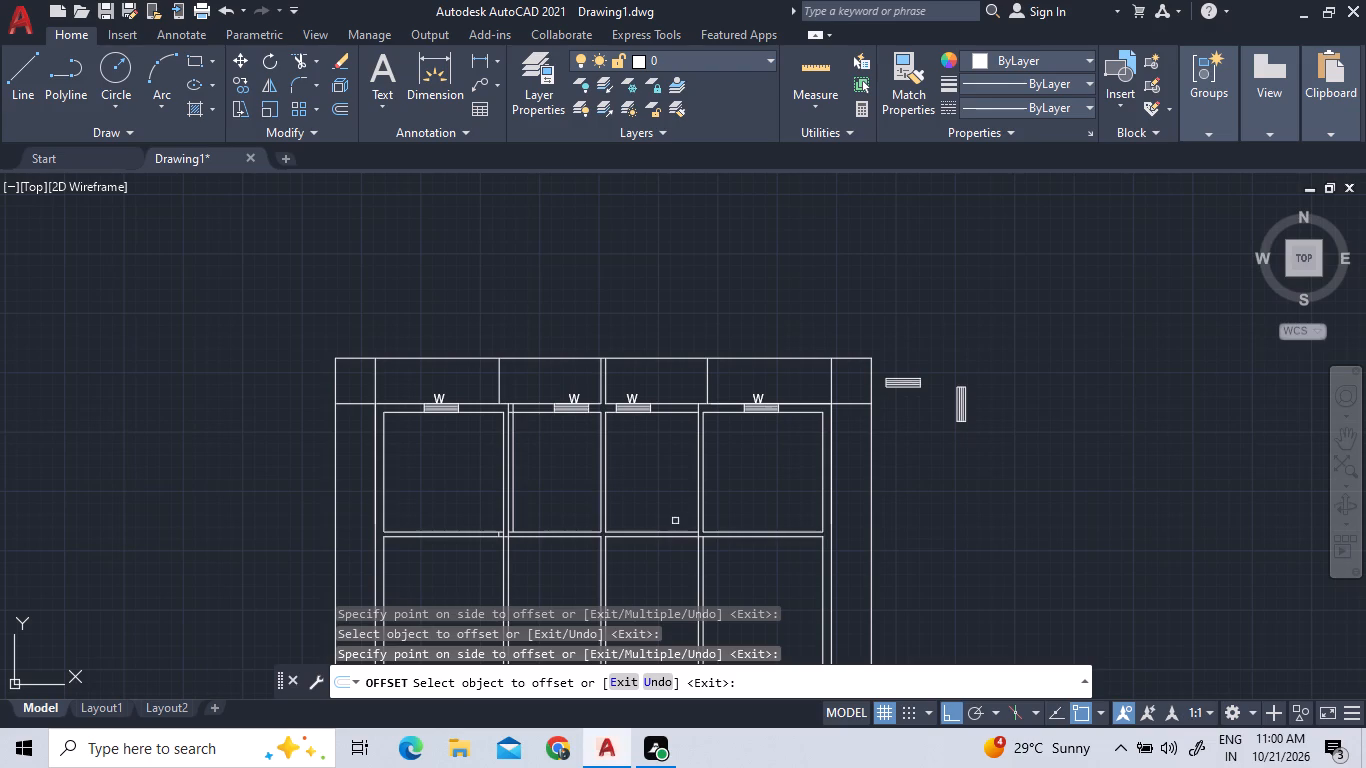
scroll(698, 406, "up", 2)
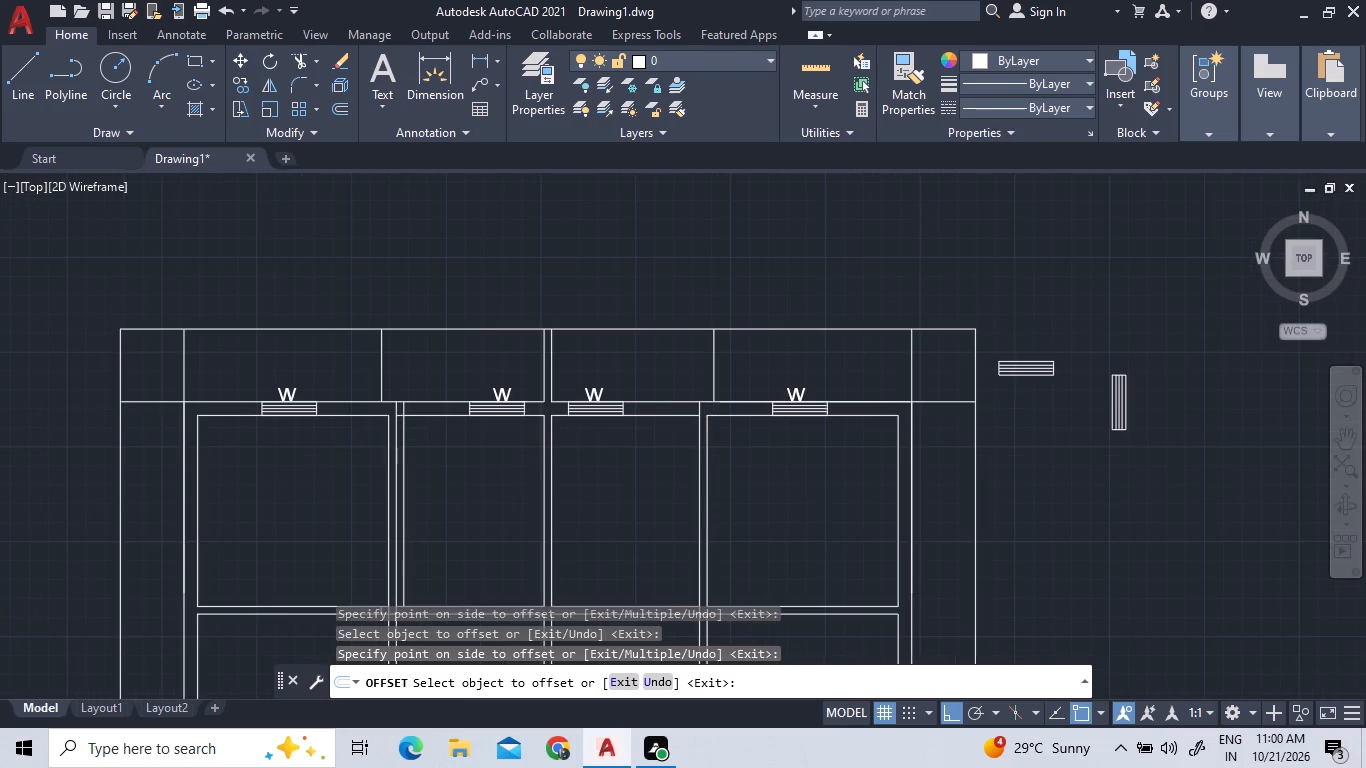
left_click(700, 409)
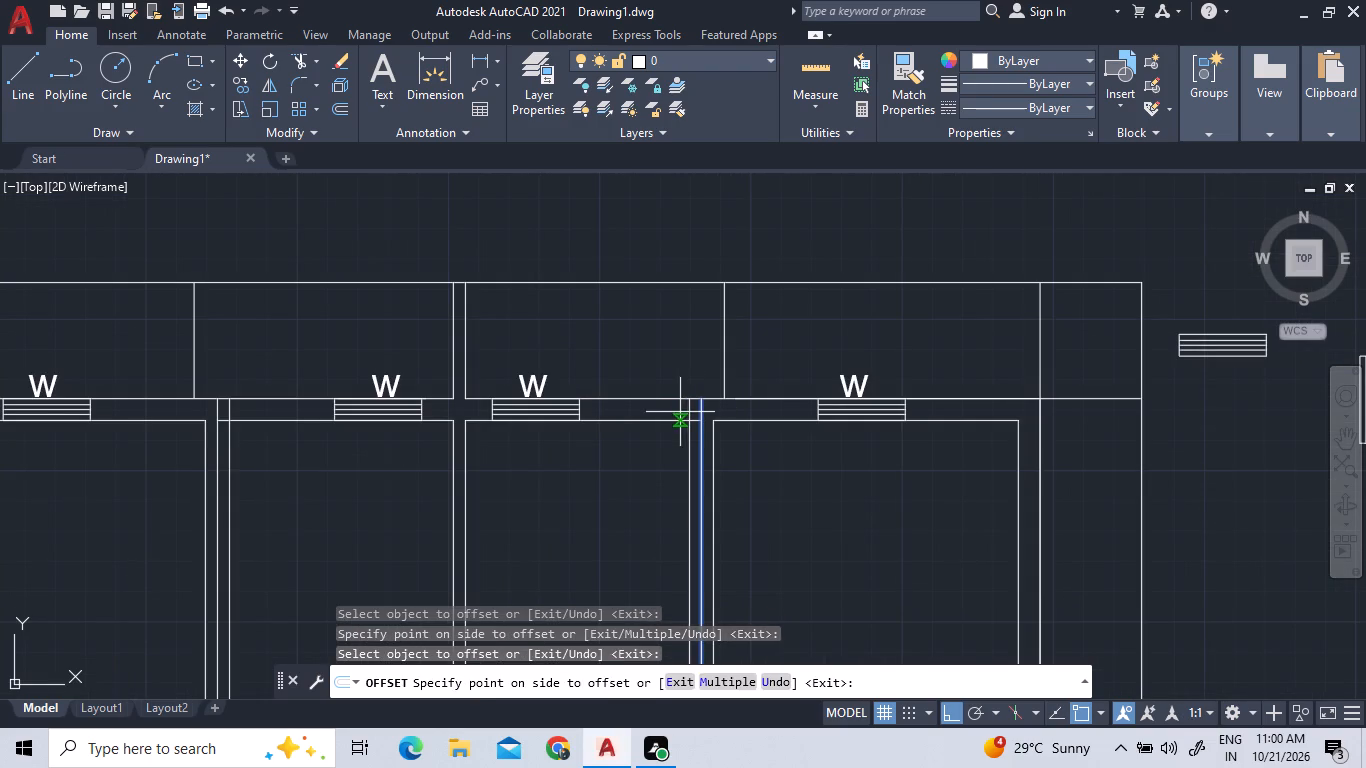
left_click(680, 412)
Offset the right partition's right line 5" into the upper-right room and finish the Offset command.
scroll(670, 418, "down", 1)
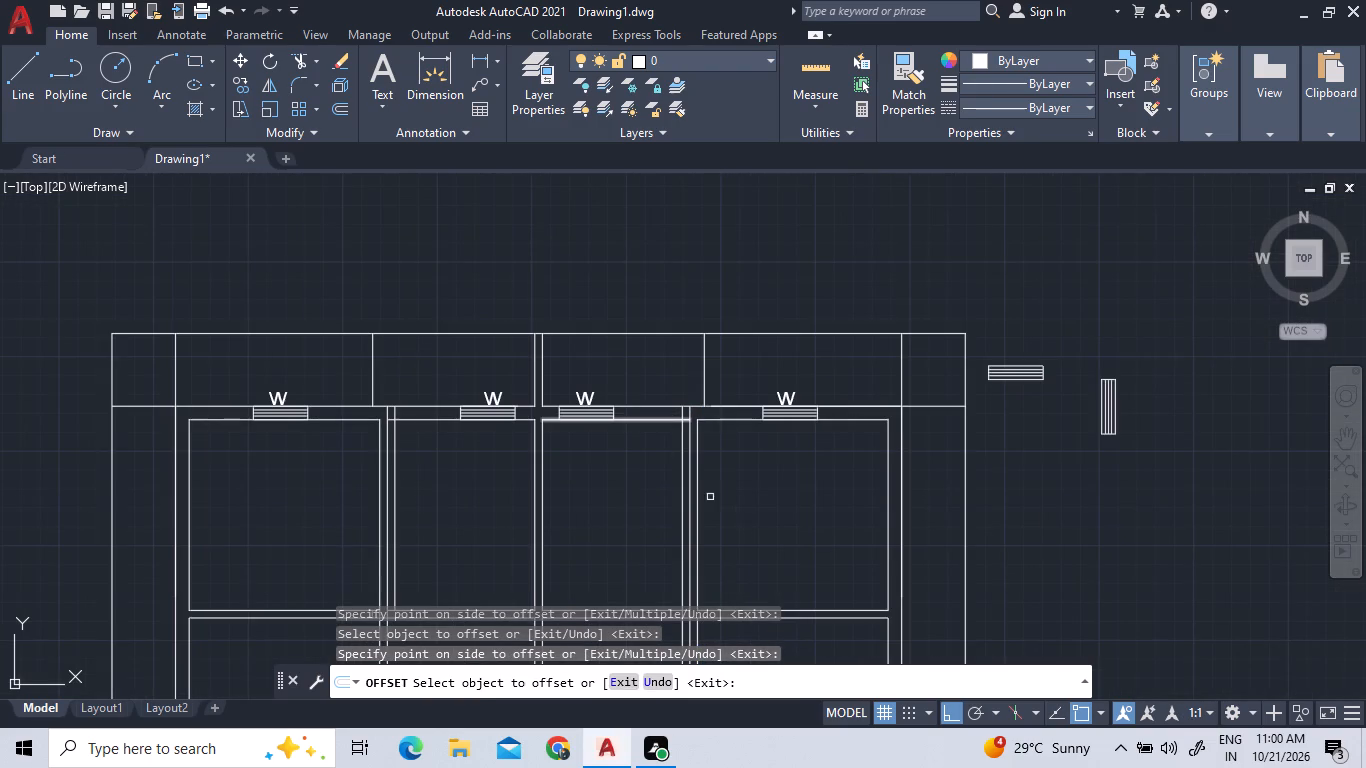
scroll(746, 541, "down", 2)
scroll(749, 576, "up", 3)
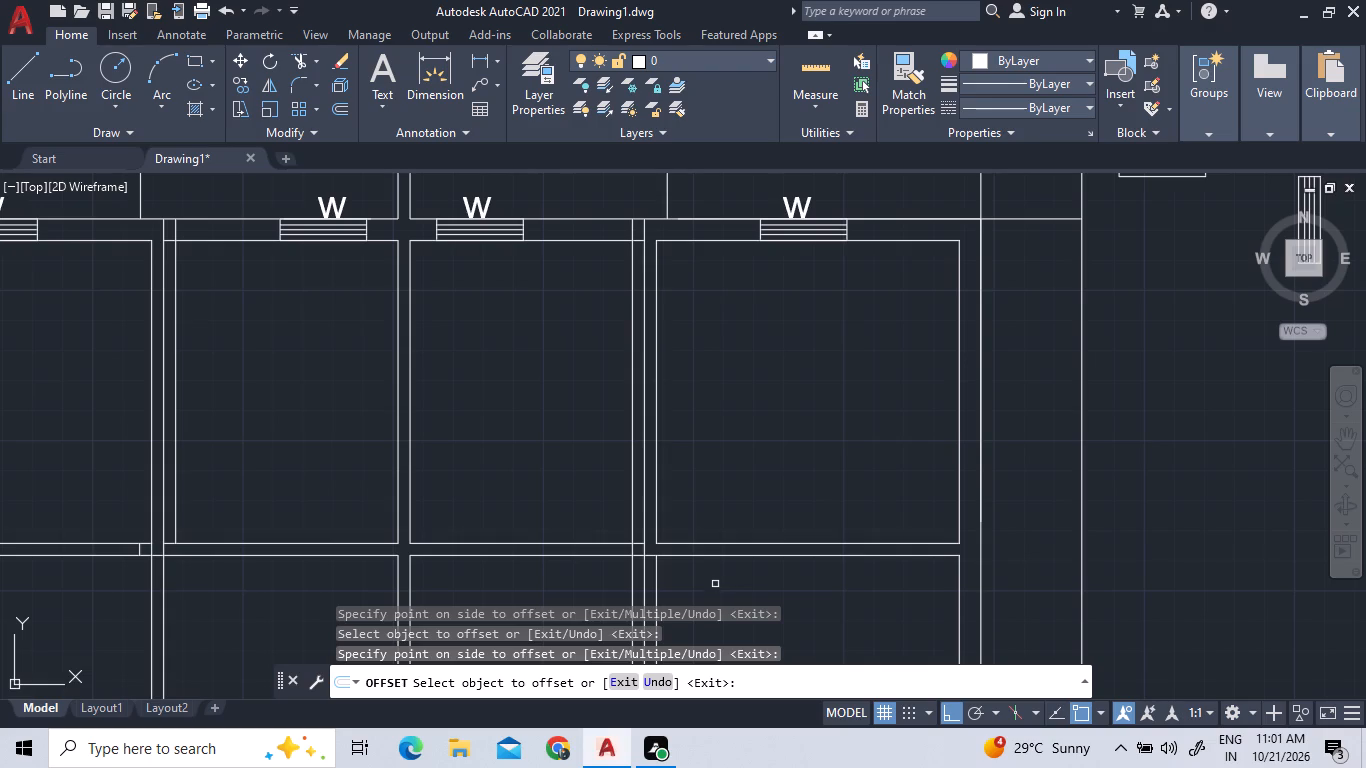
scroll(704, 578, "up", 1)
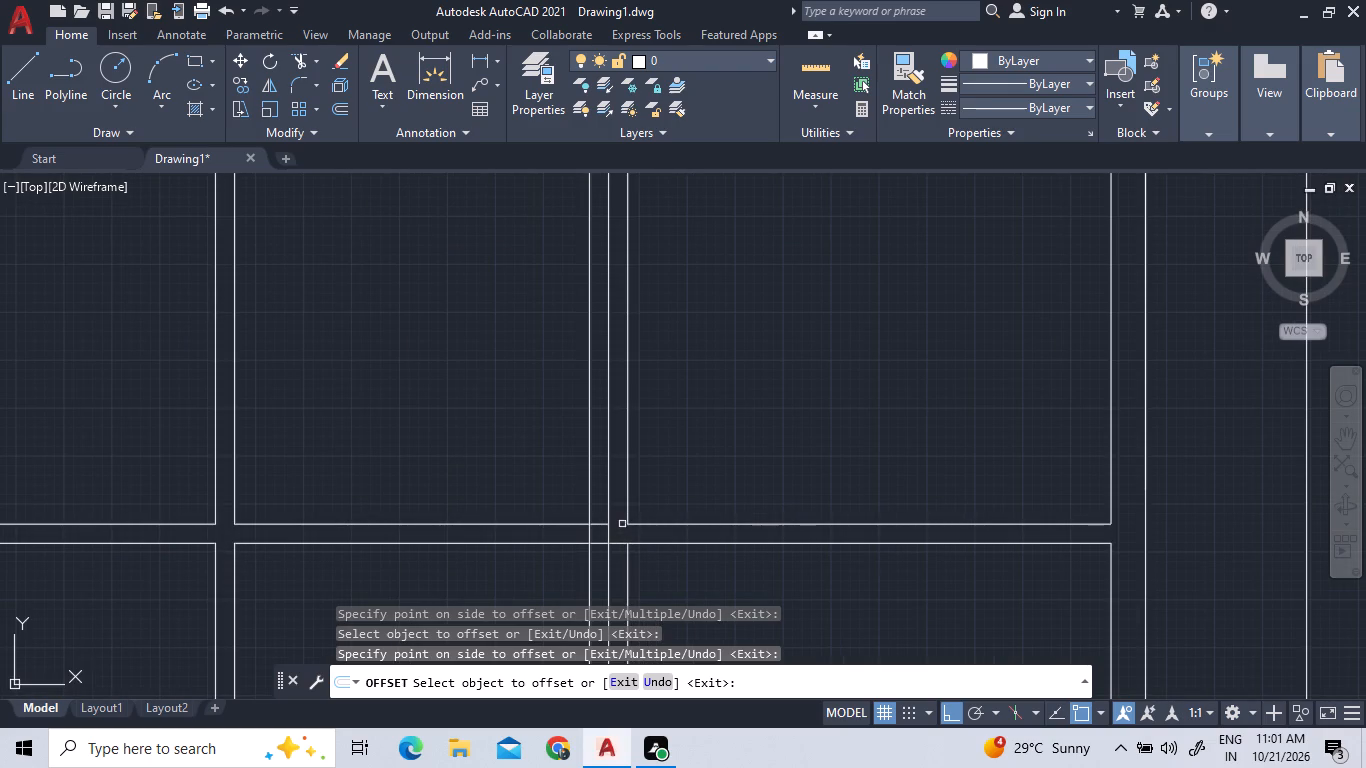
left_click(629, 517)
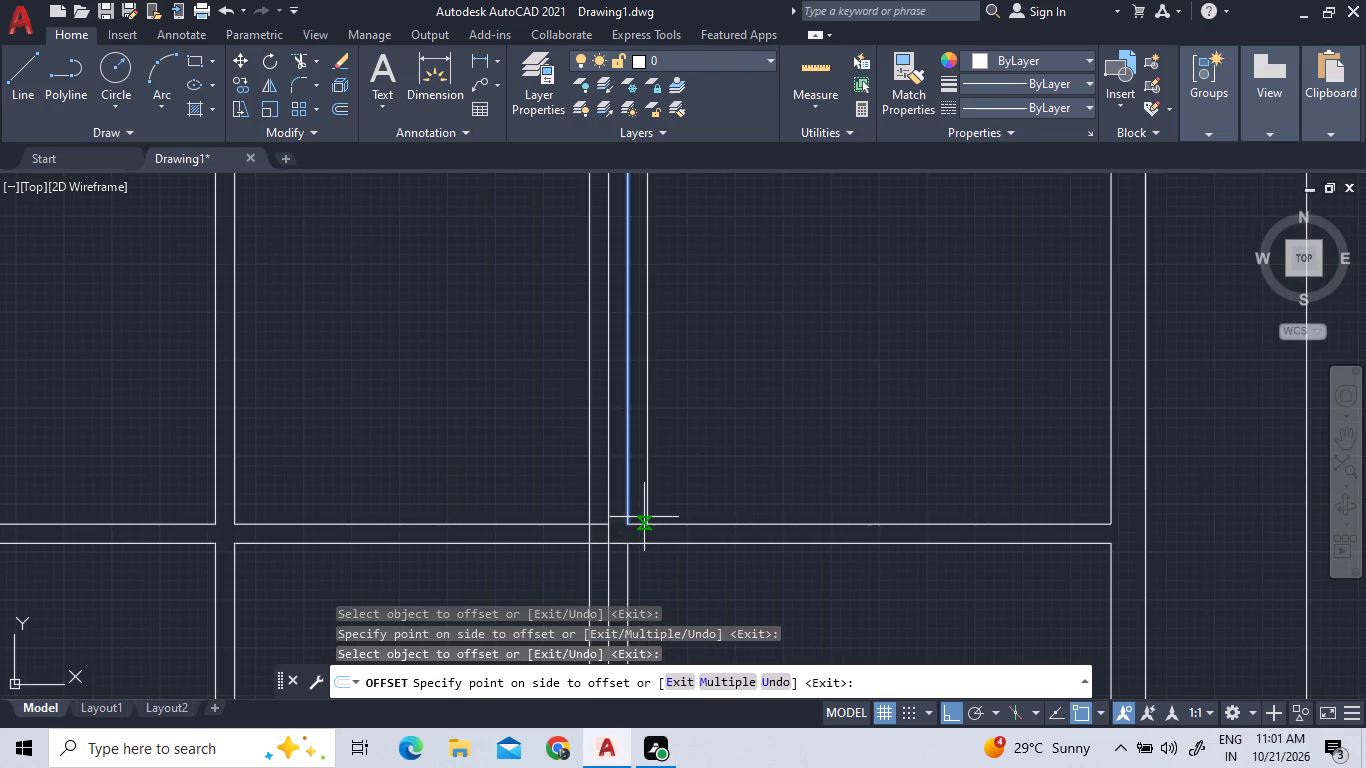
left_click(656, 517)
scroll(664, 536, "down", 1)
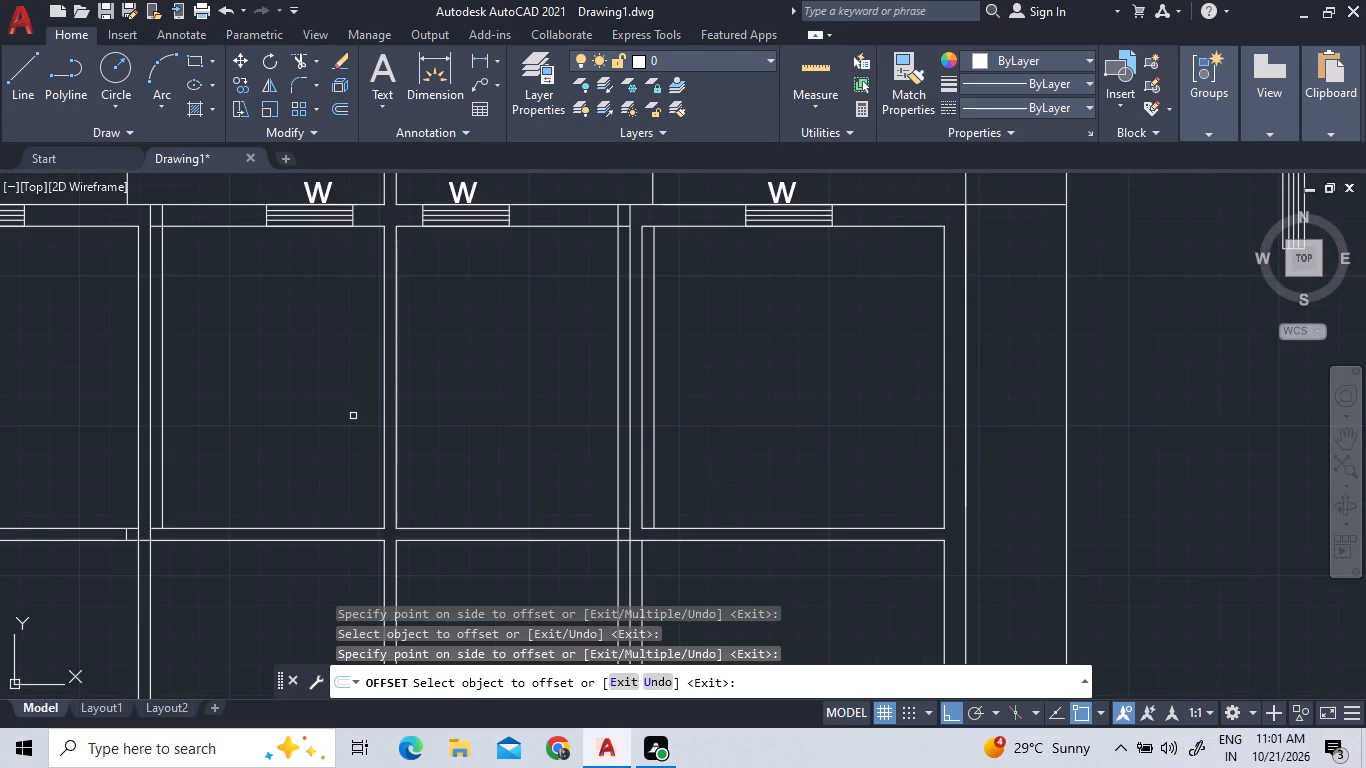
right_click(332, 450)
left_click(349, 465)
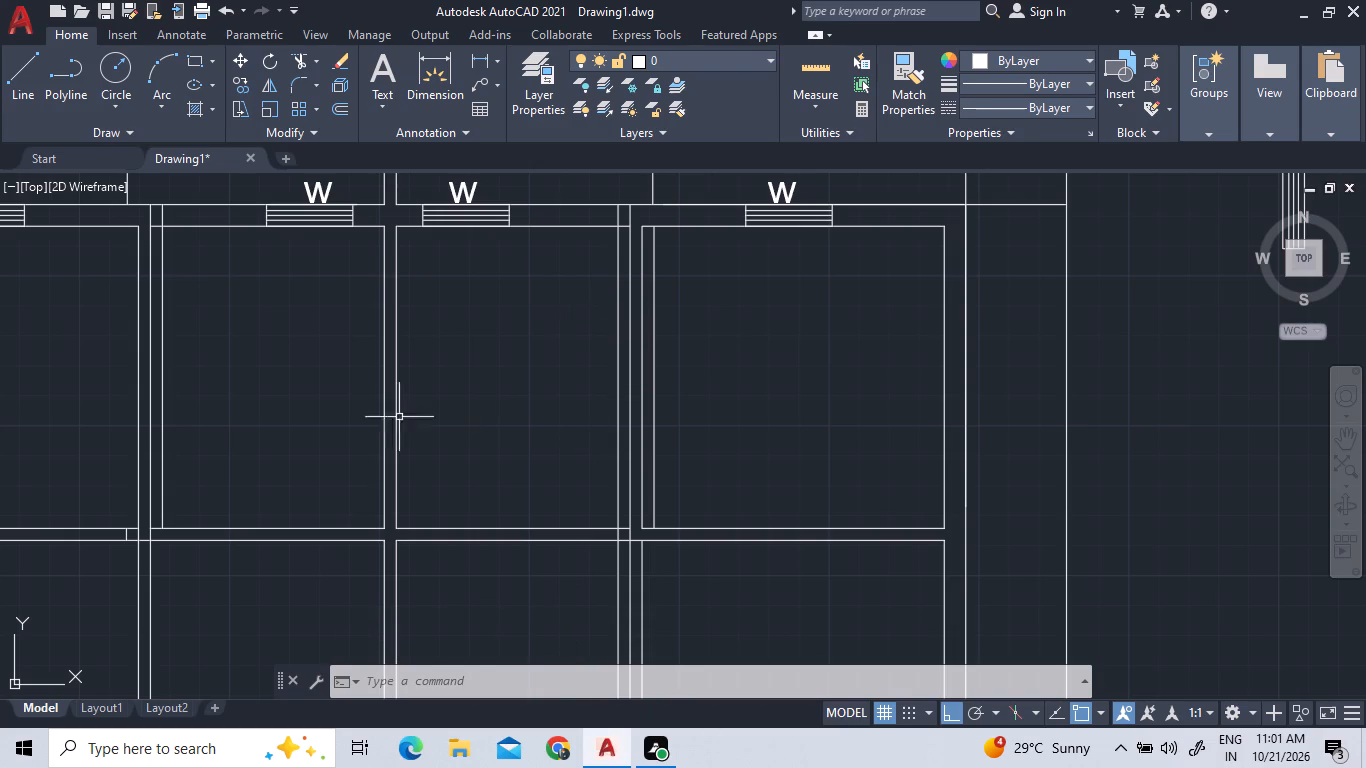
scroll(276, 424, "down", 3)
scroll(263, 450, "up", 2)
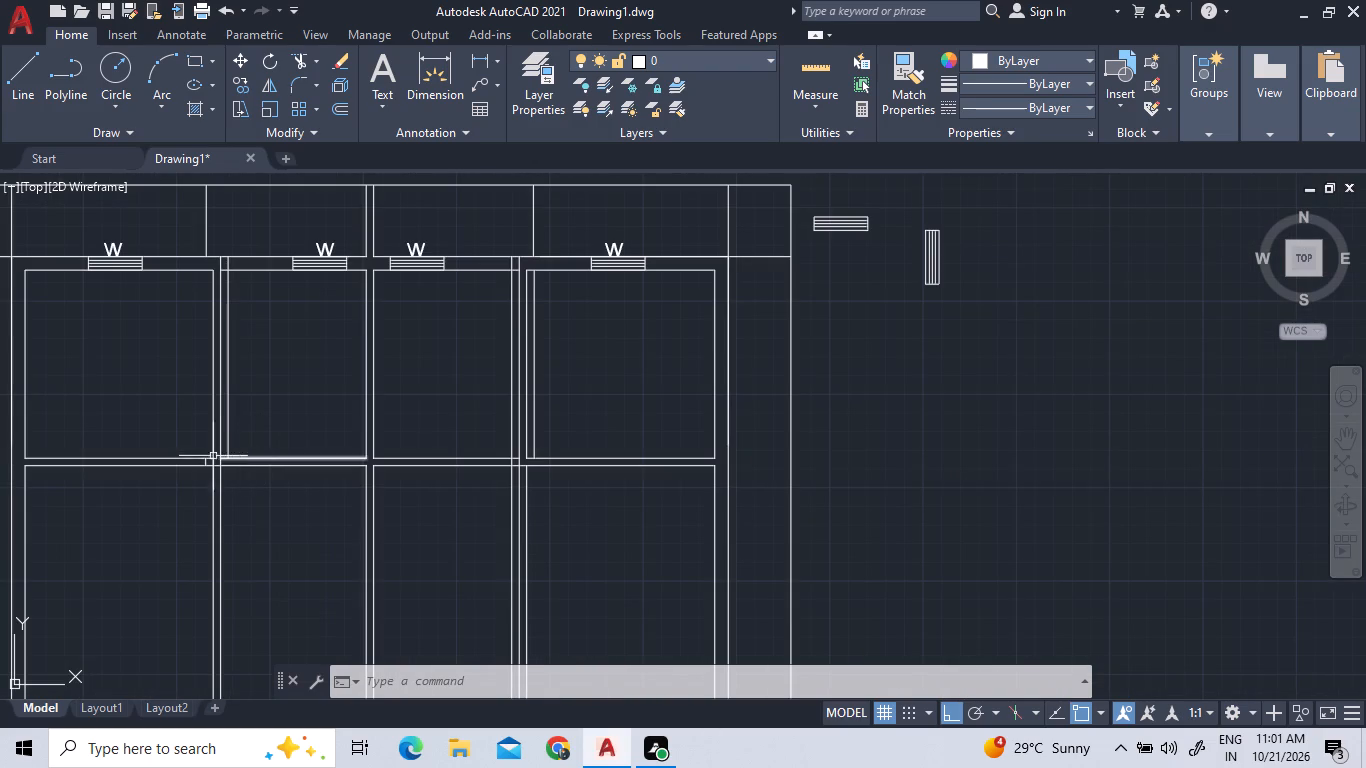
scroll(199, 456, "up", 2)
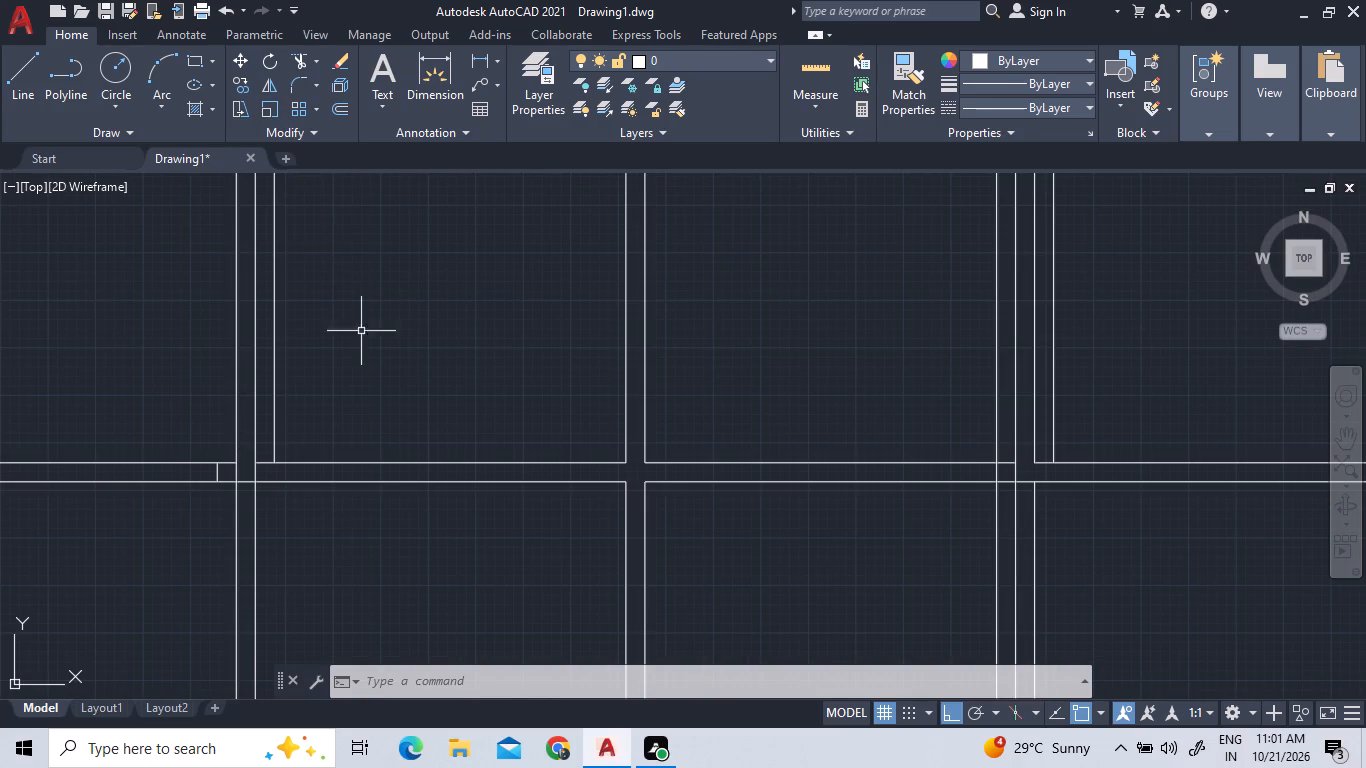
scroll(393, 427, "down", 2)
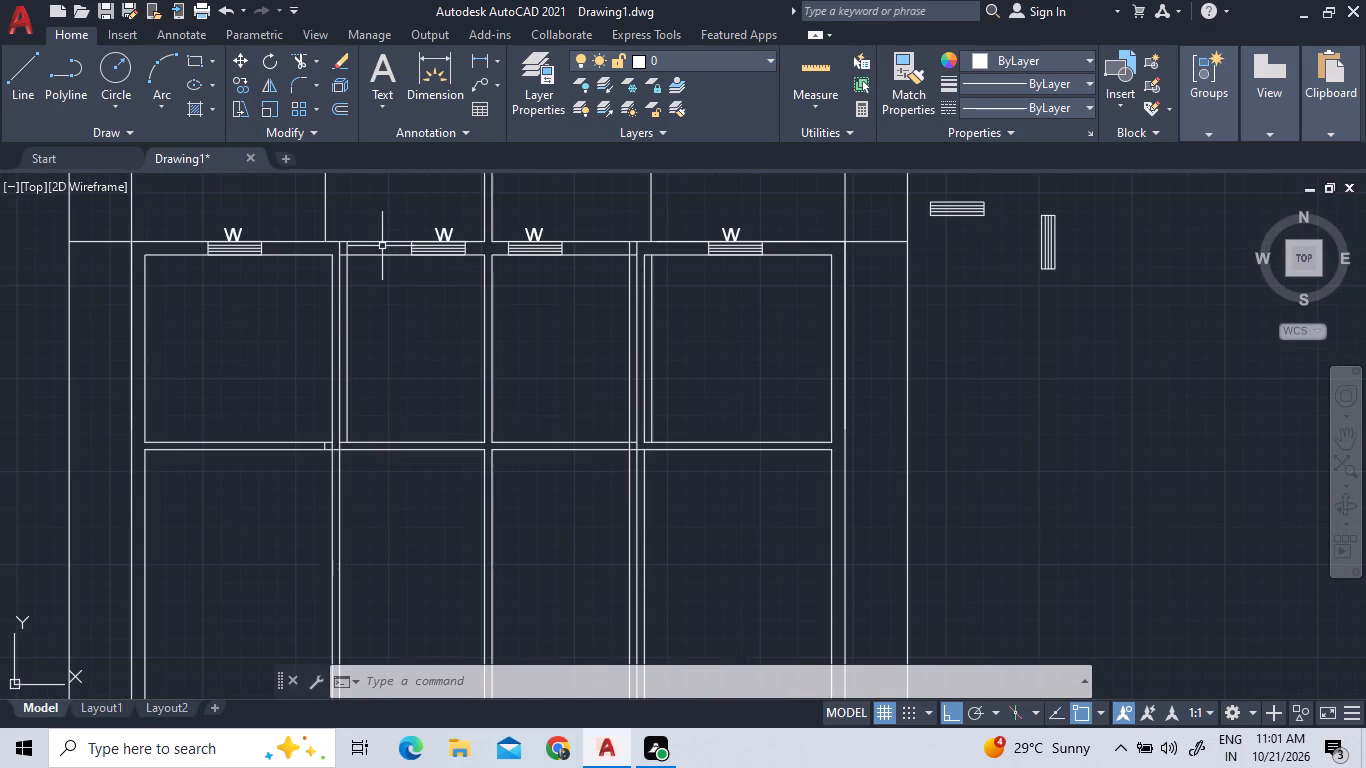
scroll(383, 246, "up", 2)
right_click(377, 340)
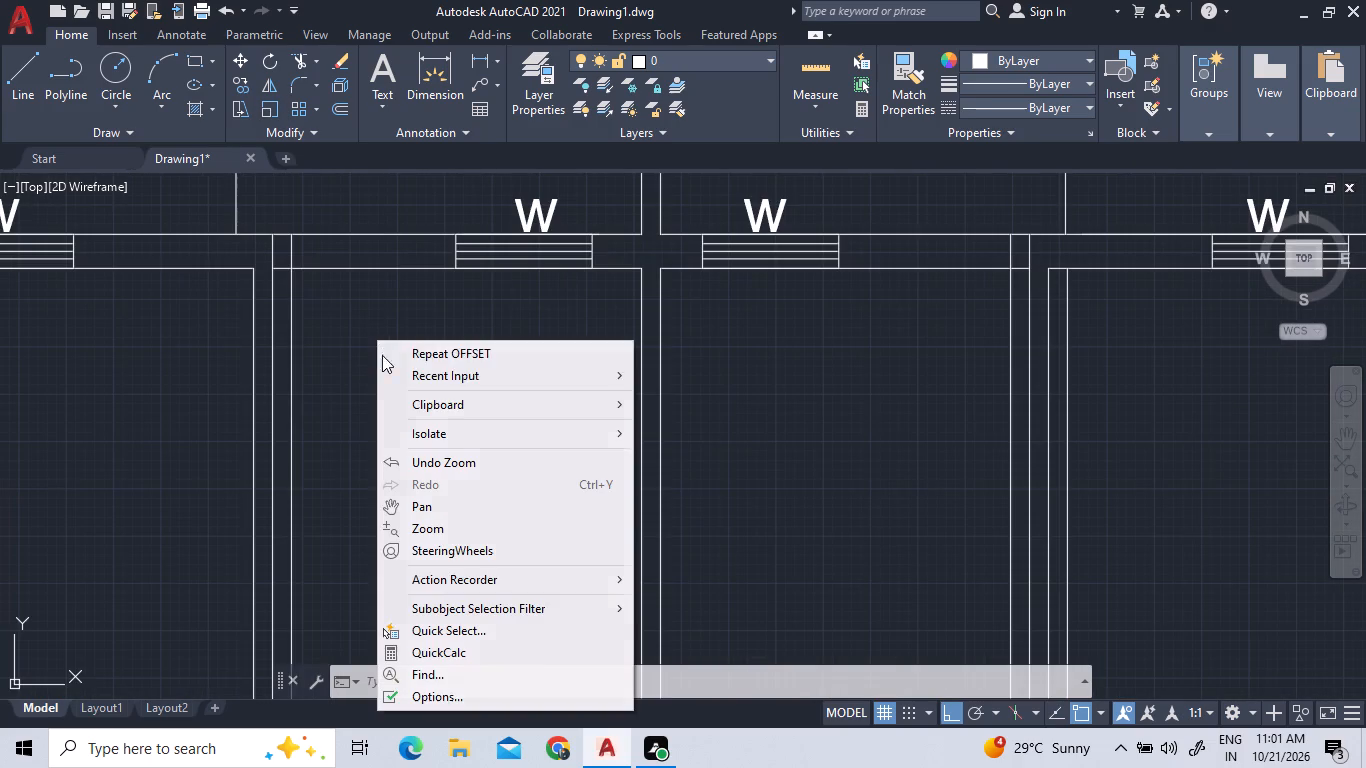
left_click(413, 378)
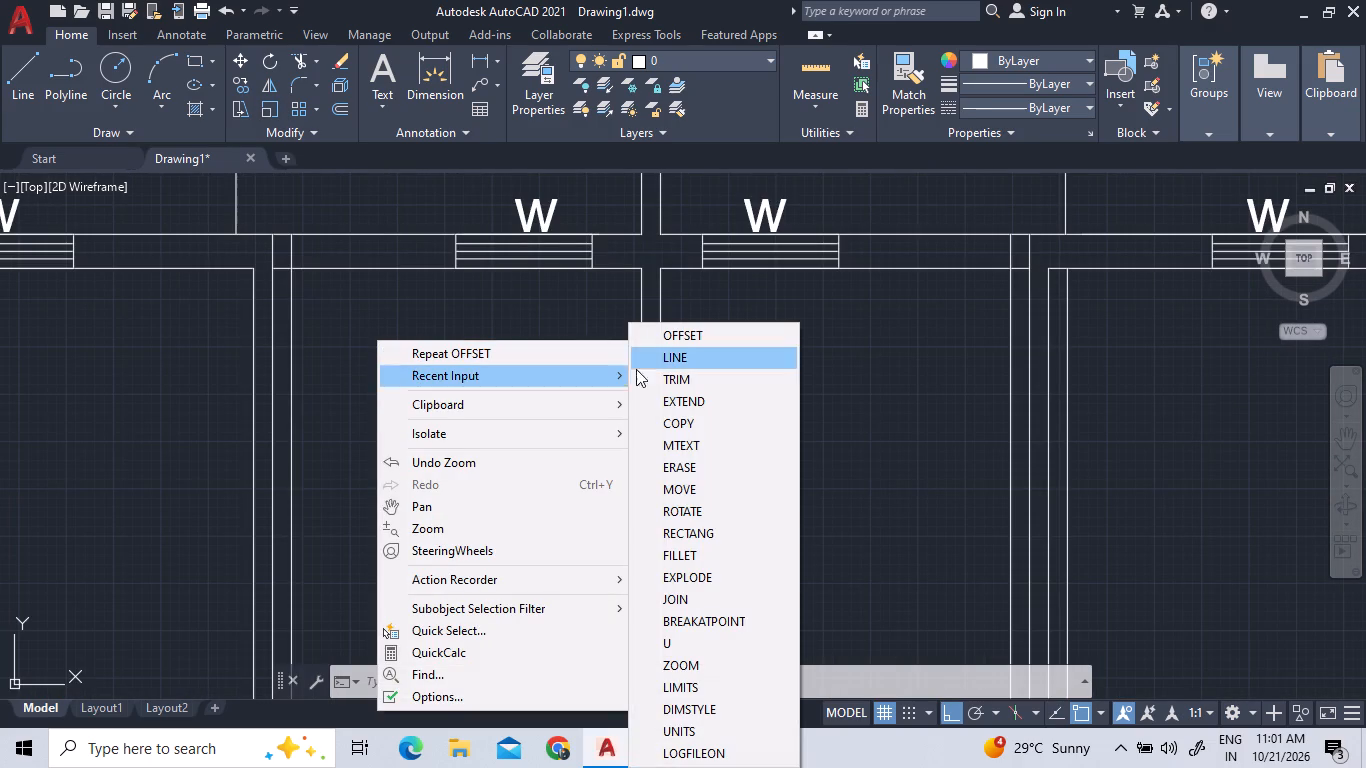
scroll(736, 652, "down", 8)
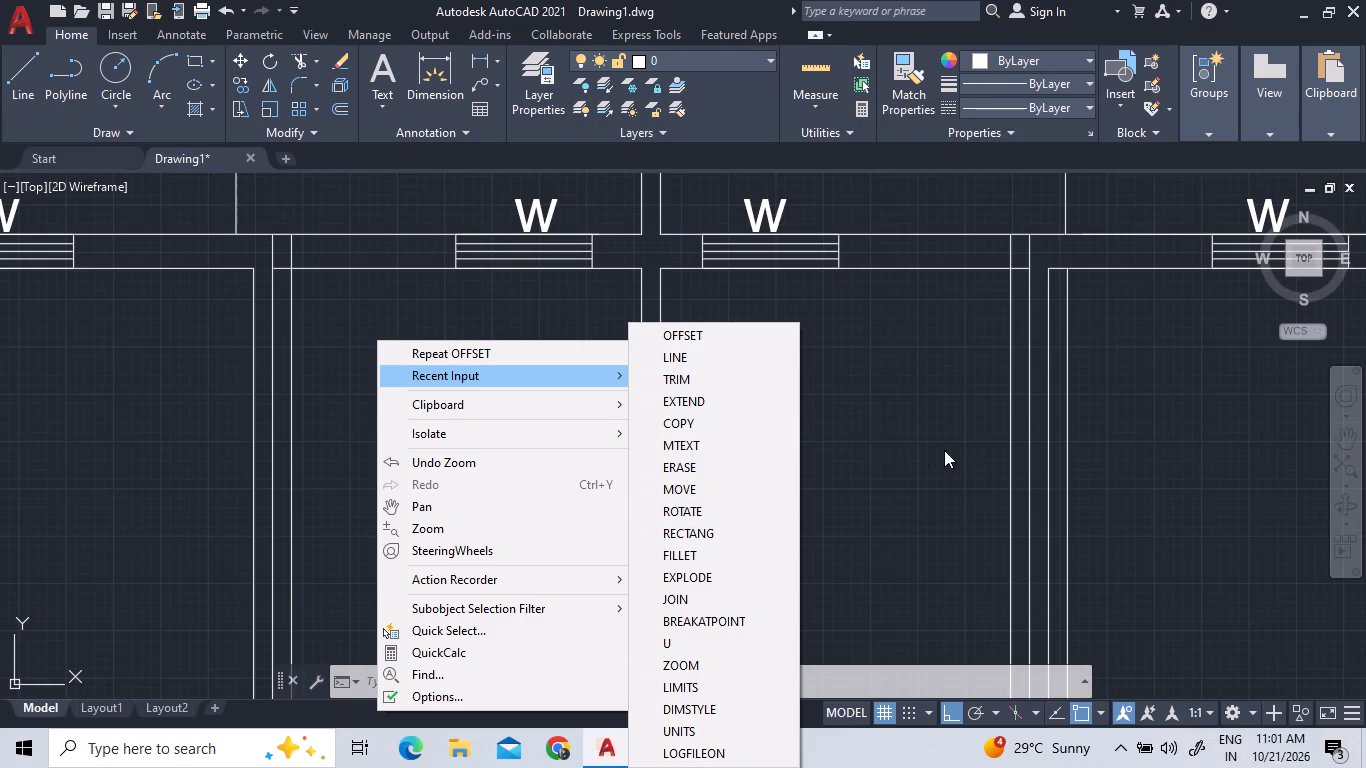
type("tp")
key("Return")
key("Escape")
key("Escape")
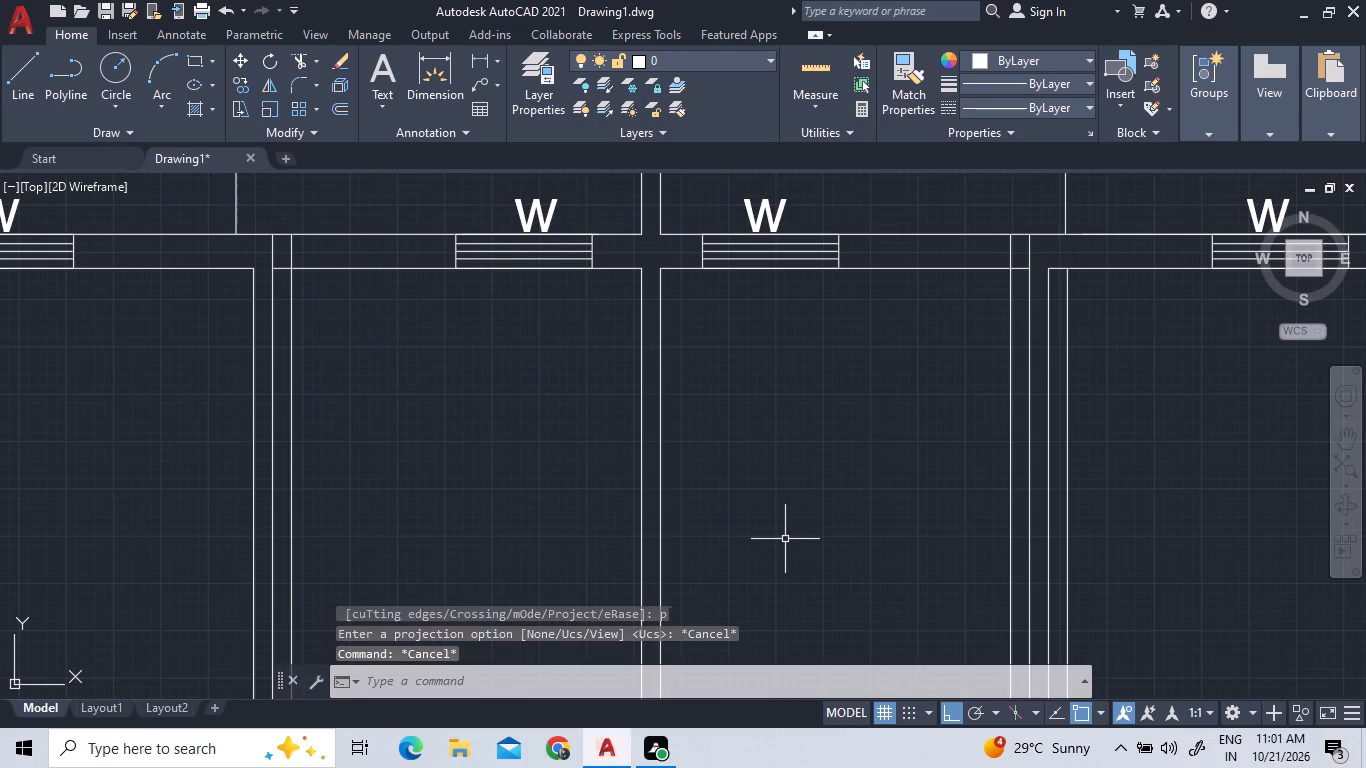
Insert two Door - Imperial blocks from the architectural tool palette, one in each of the two middle upper rooms.
type("tp")
key("Return")
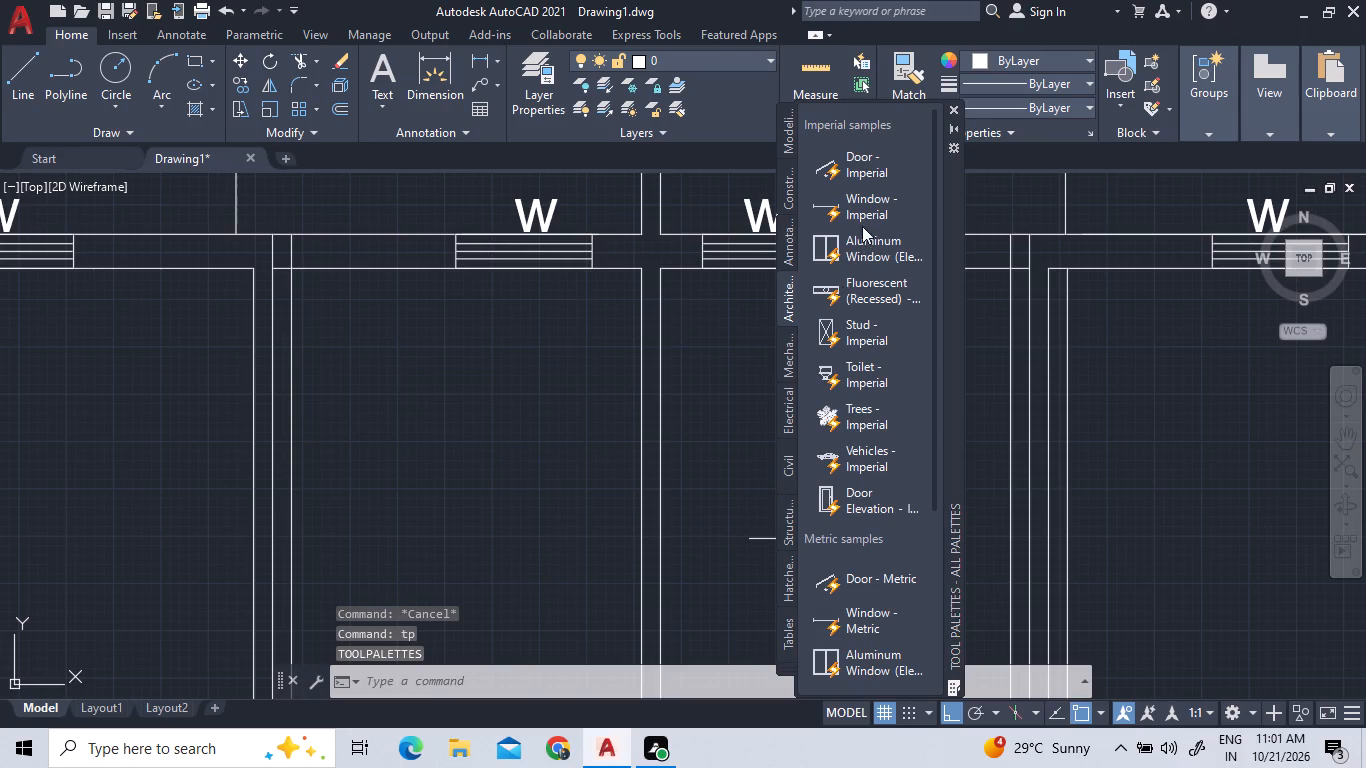
left_click_drag(846, 163, 427, 444)
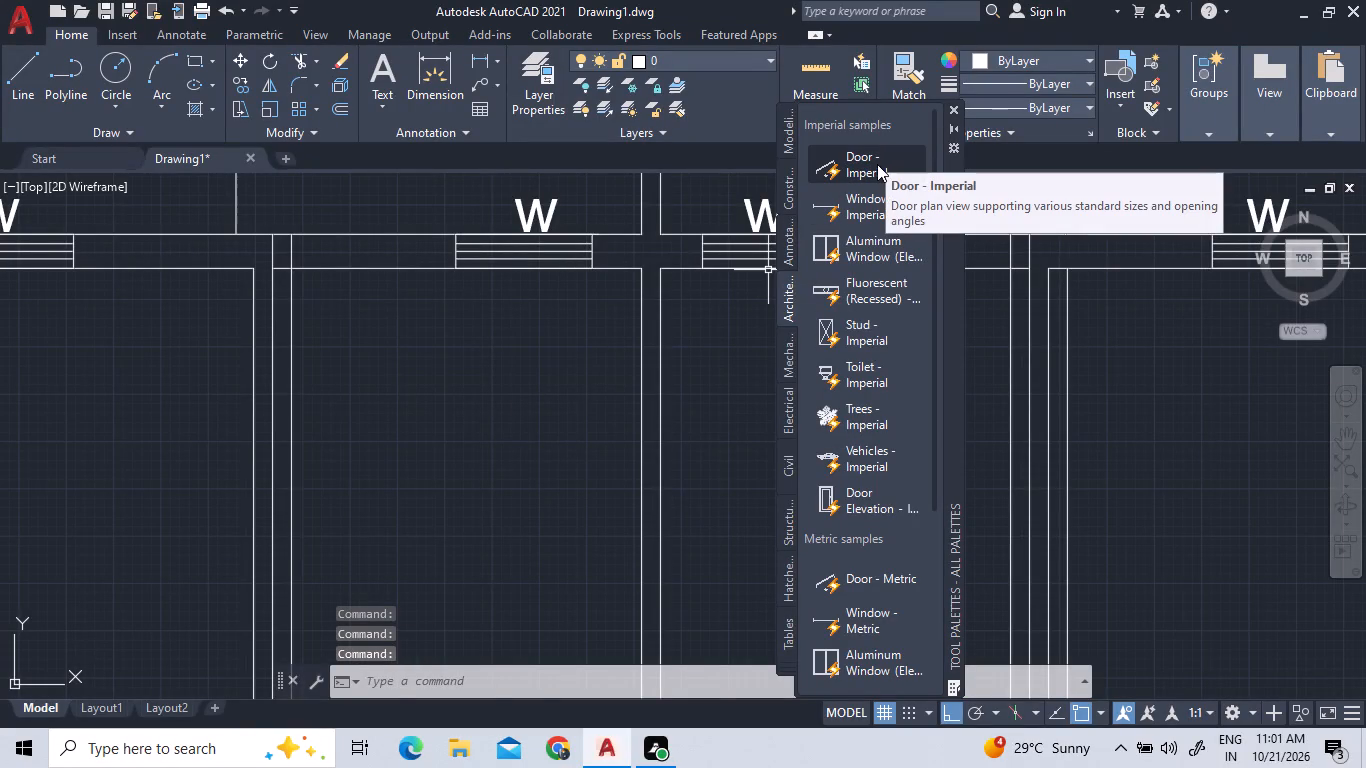
left_click_drag(877, 164, 356, 486)
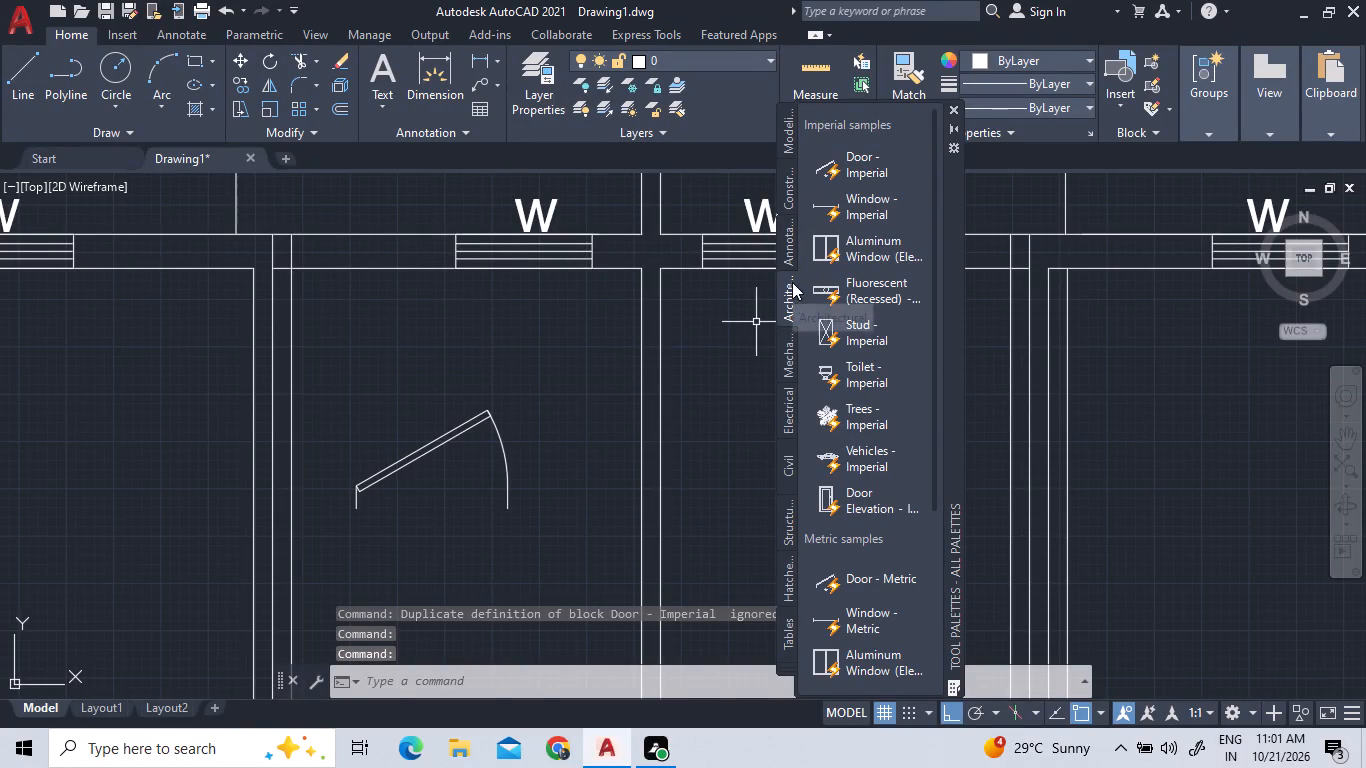
left_click(950, 108)
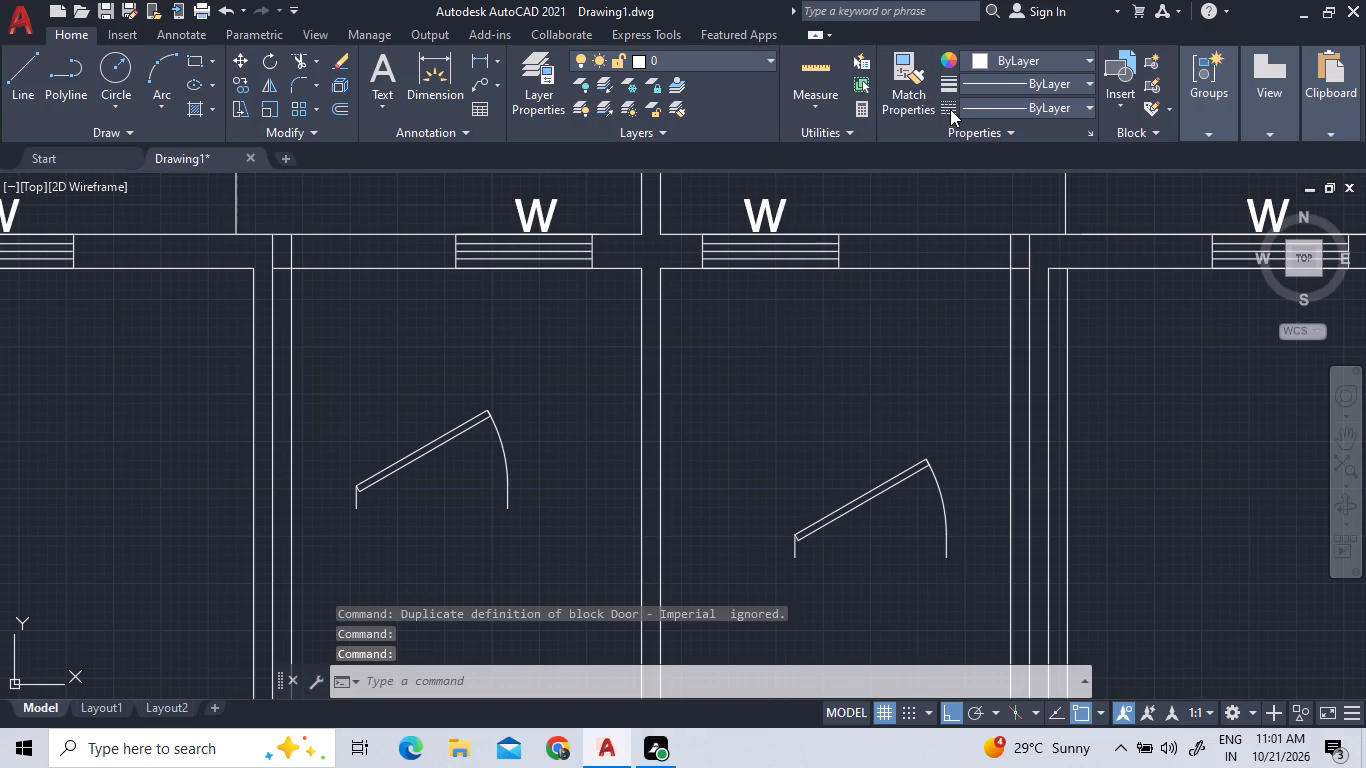
Set the opening angle of both door blocks in the middle upper rooms to Open 90°.
left_click(861, 498)
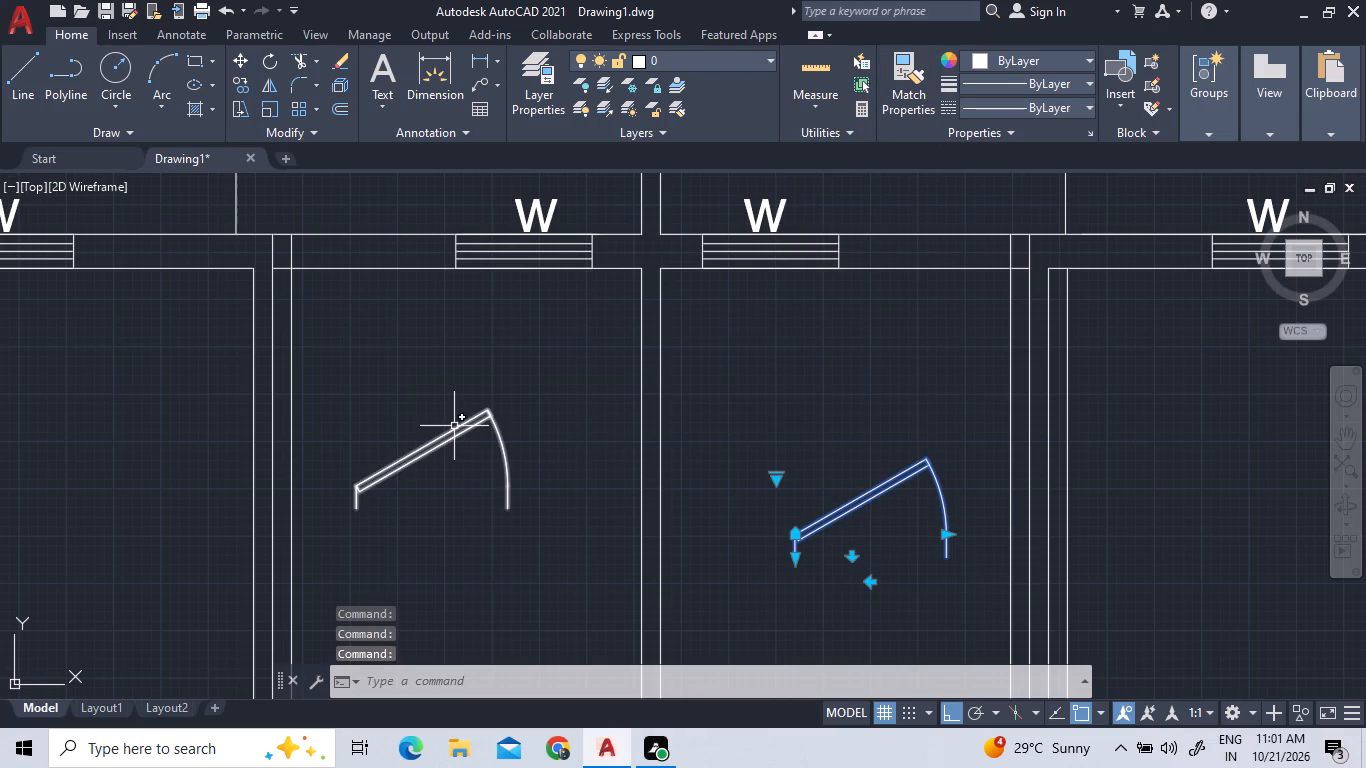
left_click(455, 427)
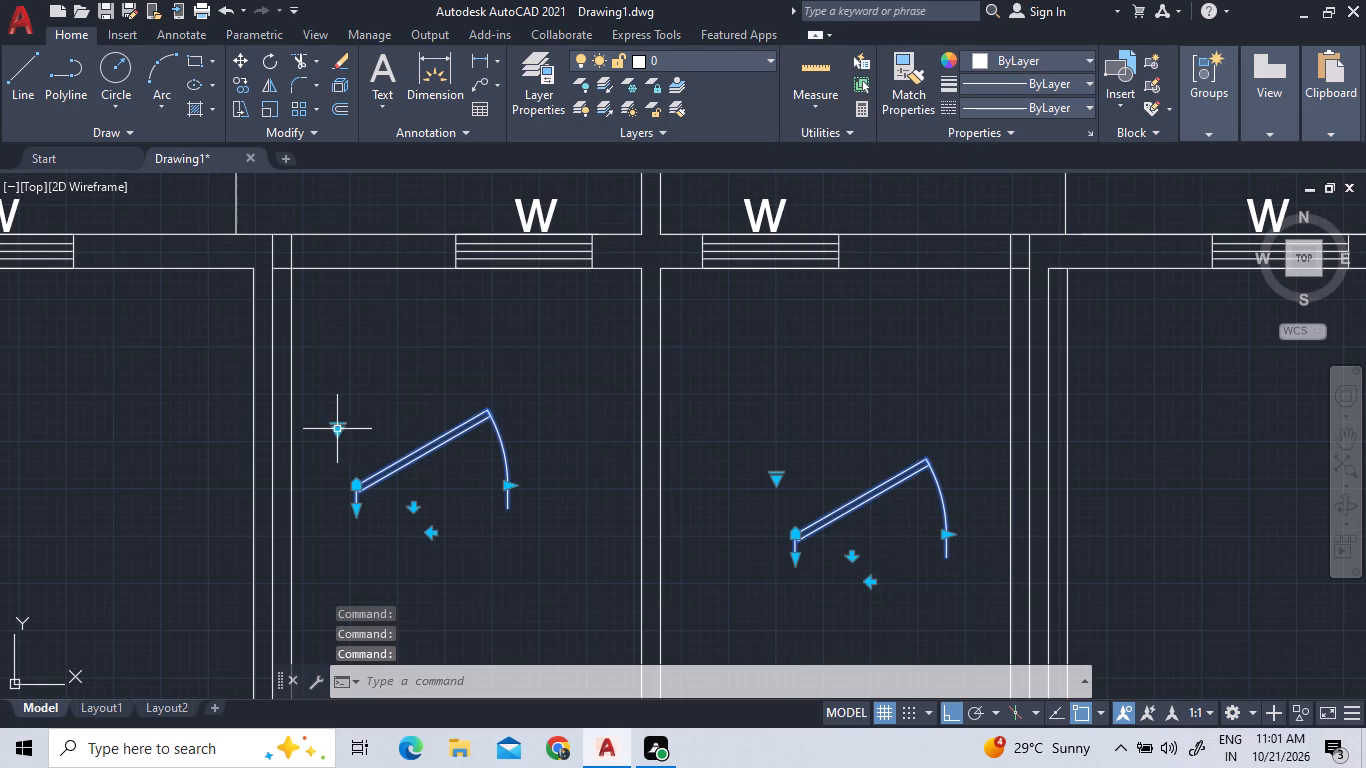
left_click(338, 431)
left_click(365, 509)
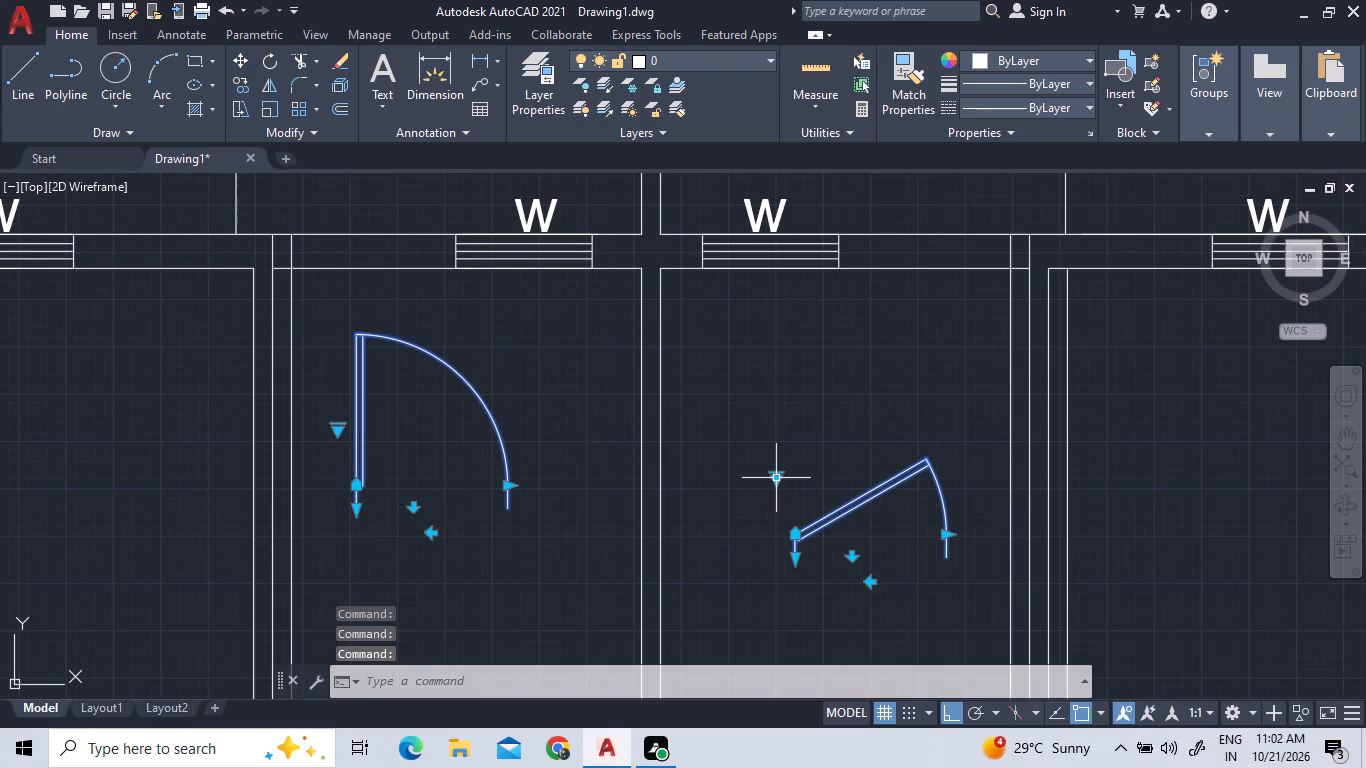
left_click(783, 476)
left_click(778, 481)
left_click(779, 481)
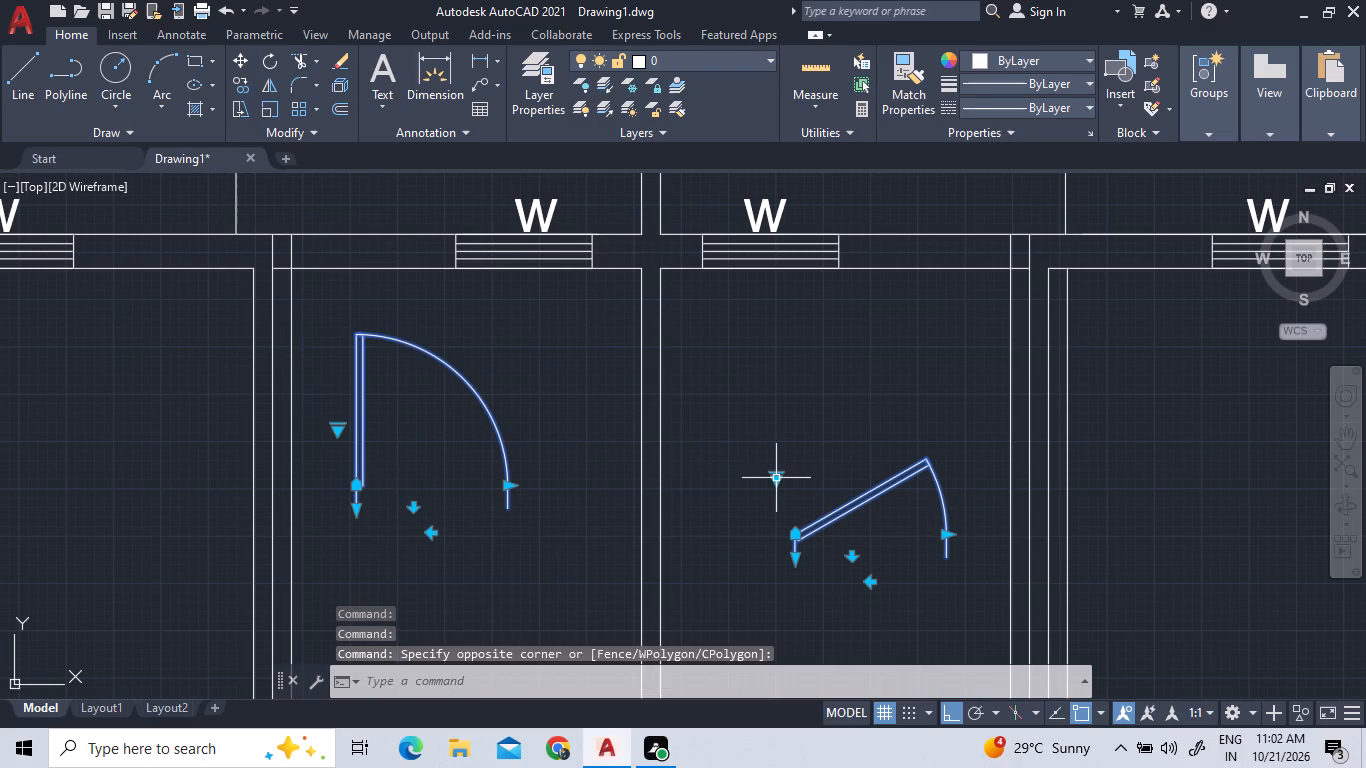
left_click(776, 484)
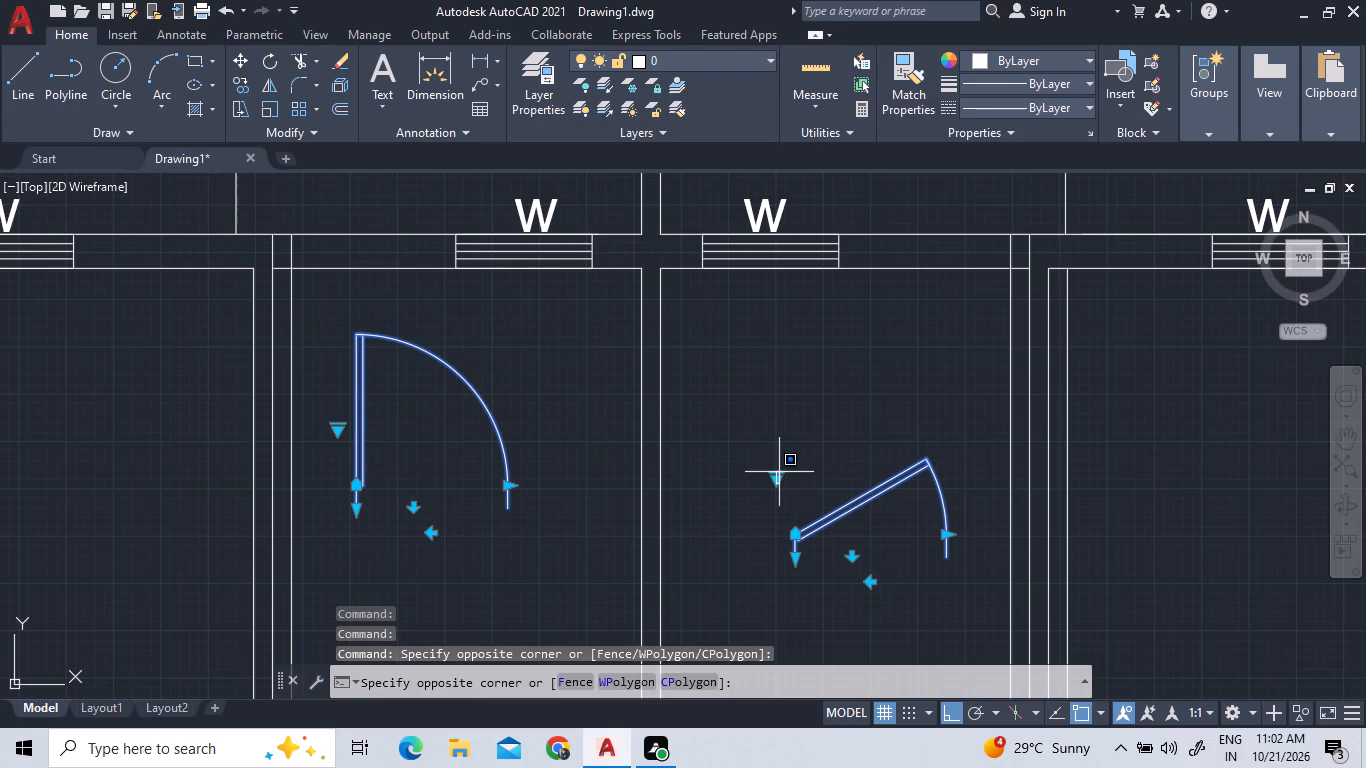
left_click(779, 479)
left_click(783, 479)
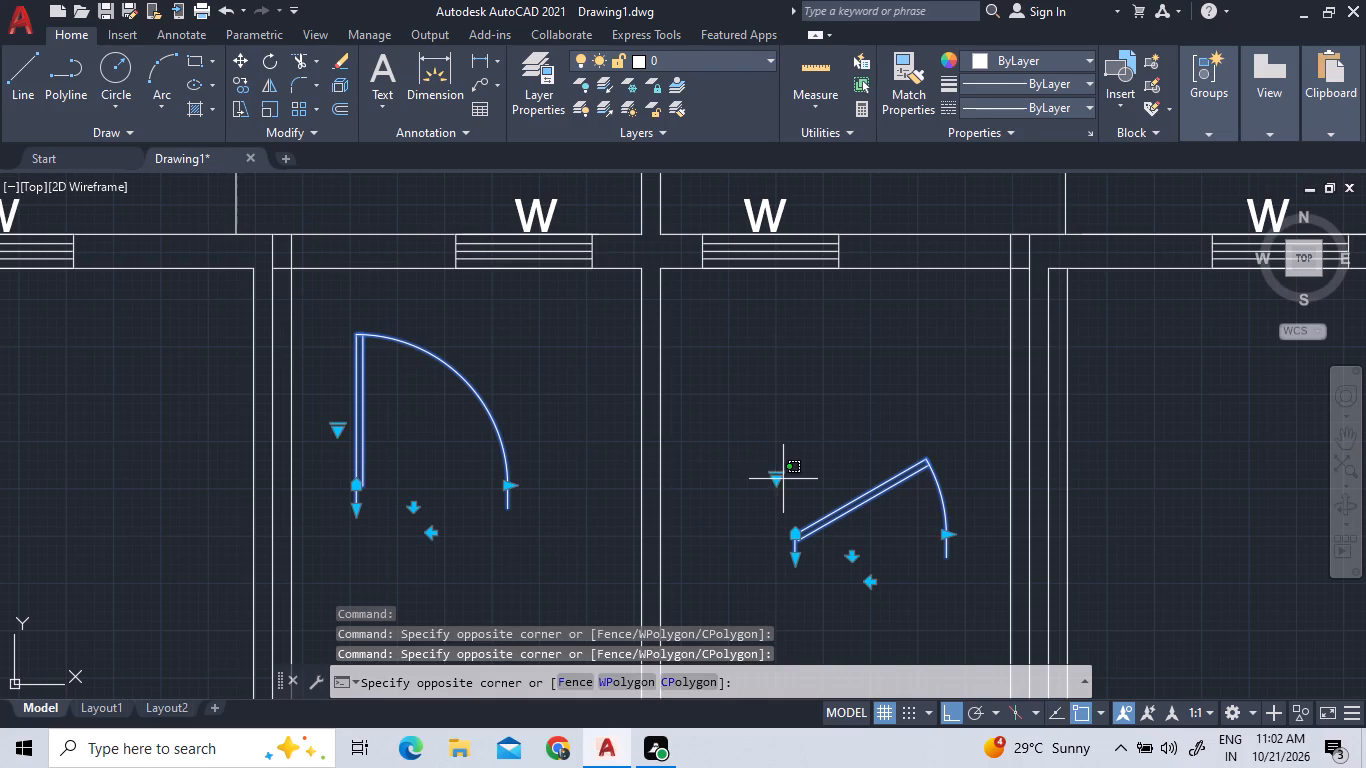
scroll(782, 482, "up", 3)
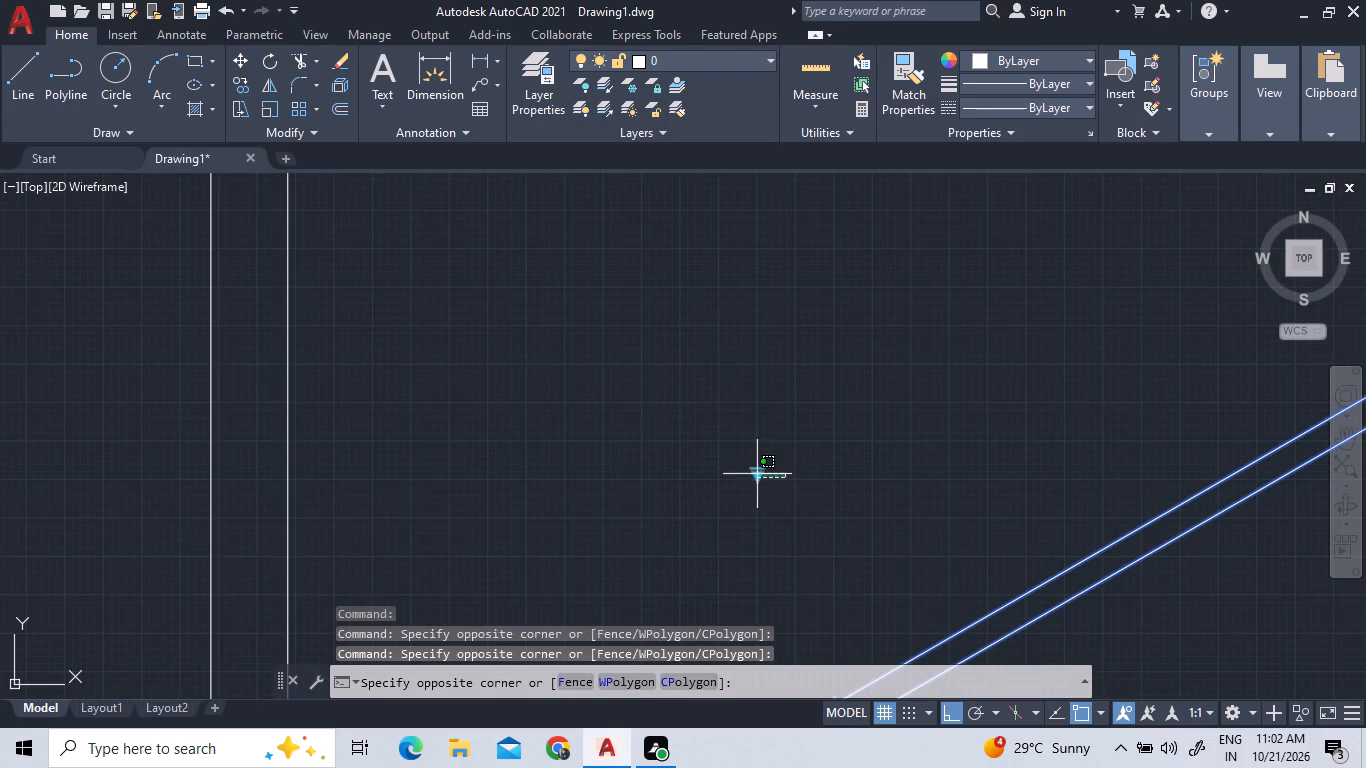
left_click(760, 468)
left_click(758, 474)
left_click(763, 559)
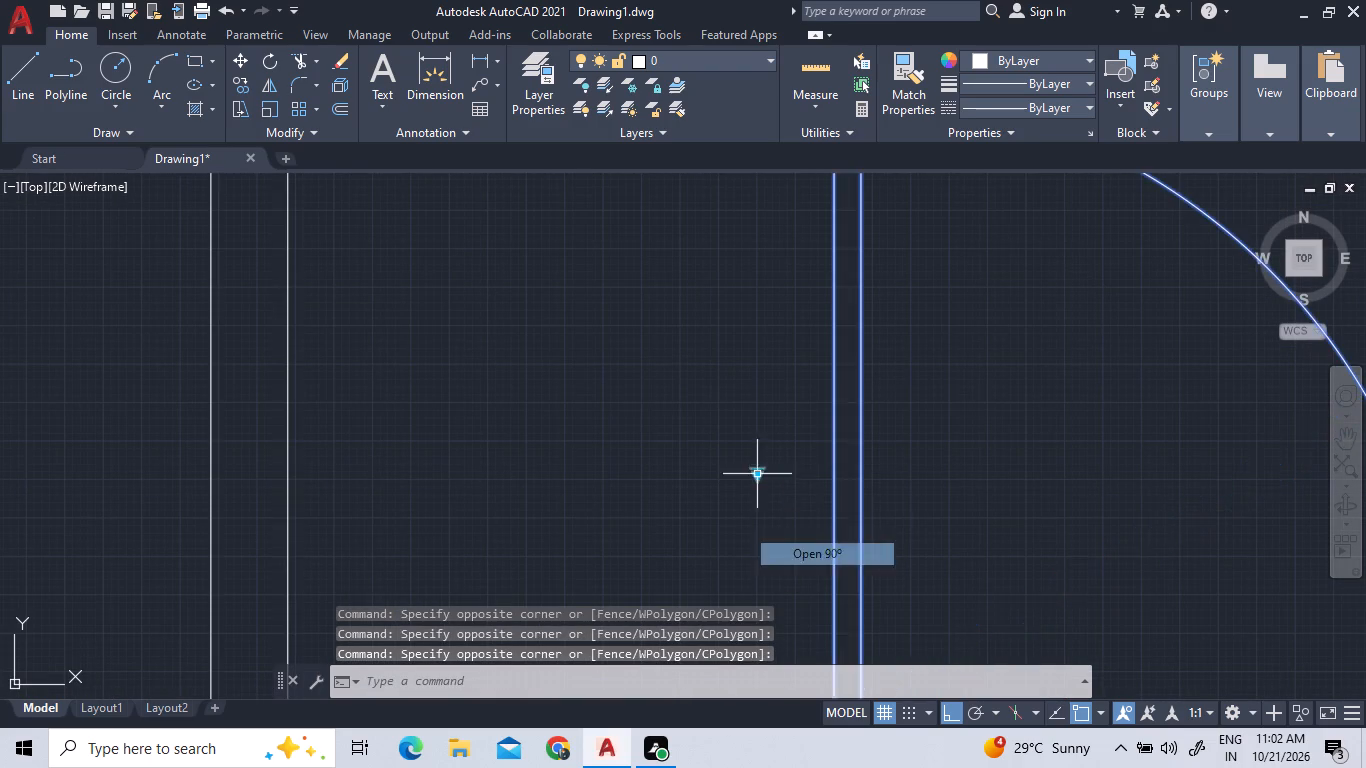
Flip the door in the left of the two middle upper rooms horizontally so its leaf is on the right.
scroll(667, 535, "down", 4)
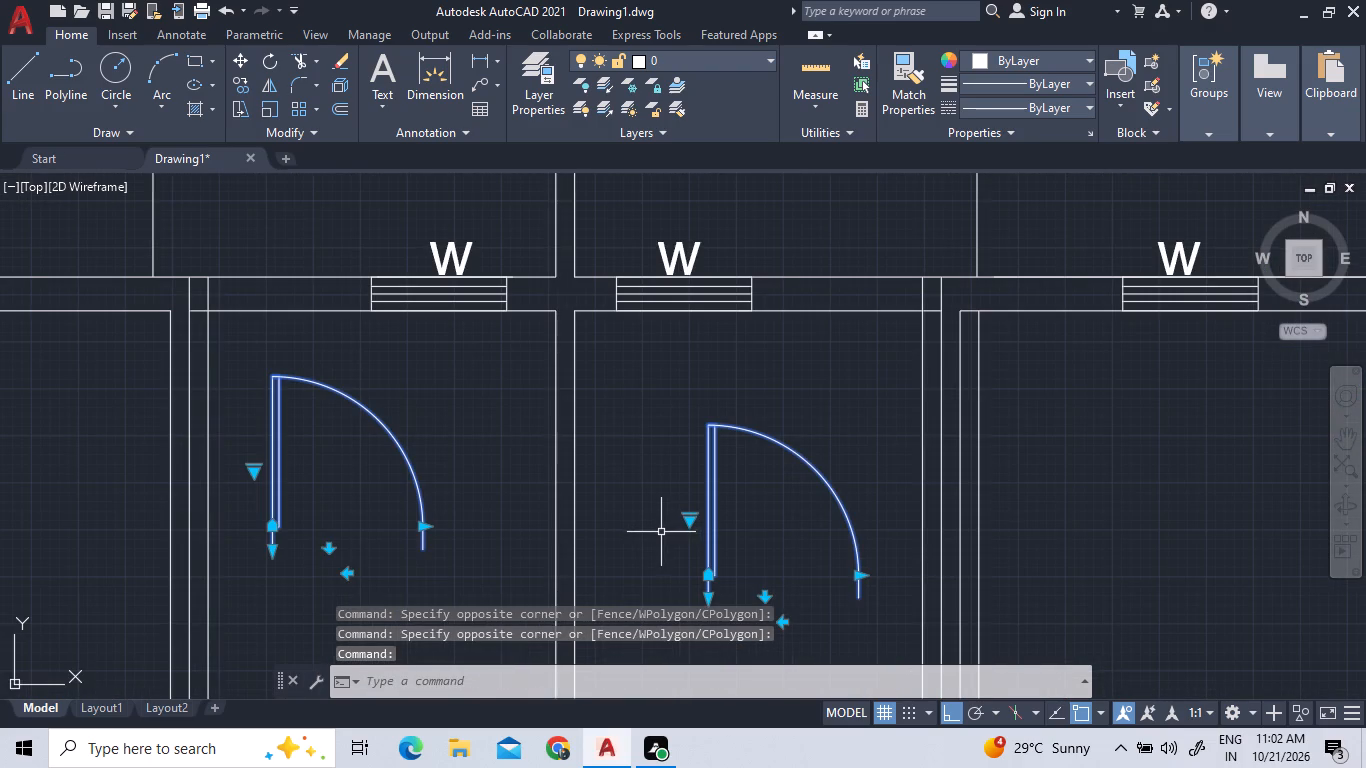
left_click(350, 577)
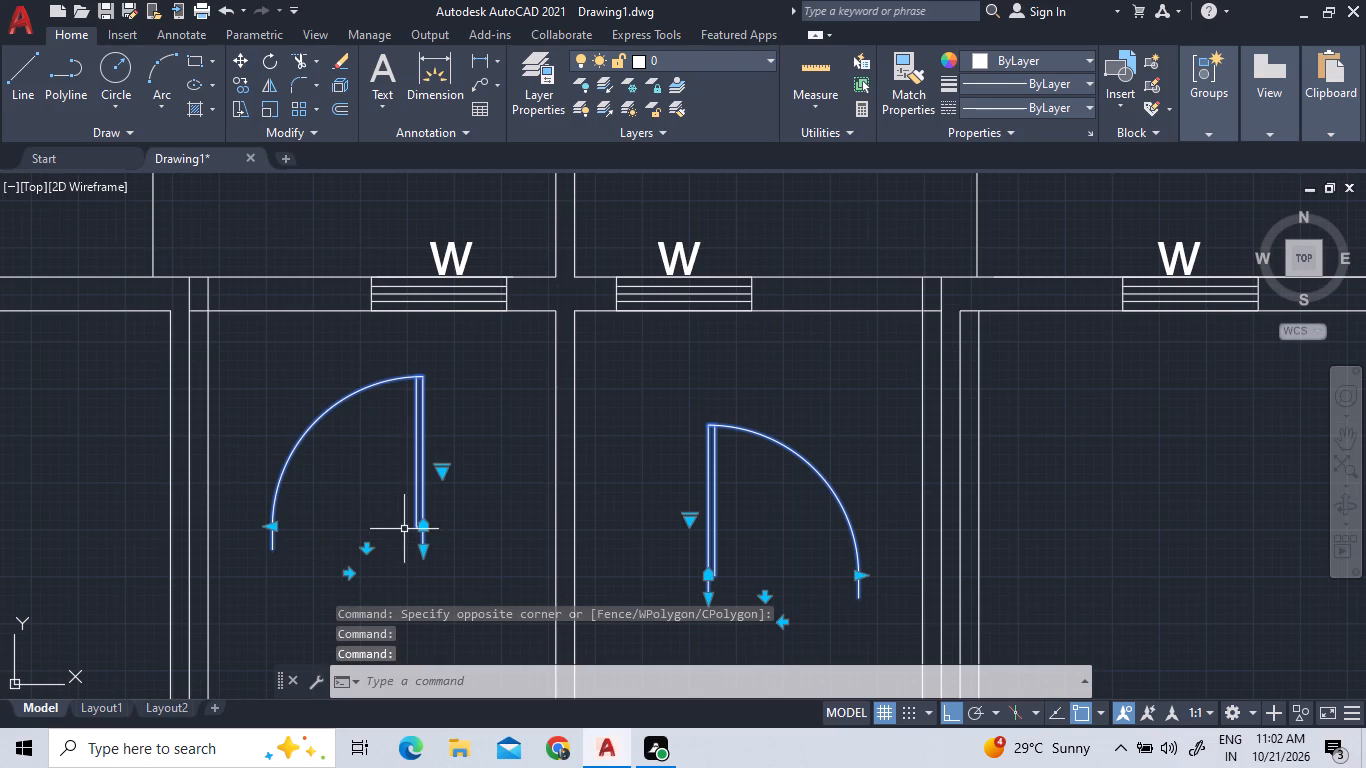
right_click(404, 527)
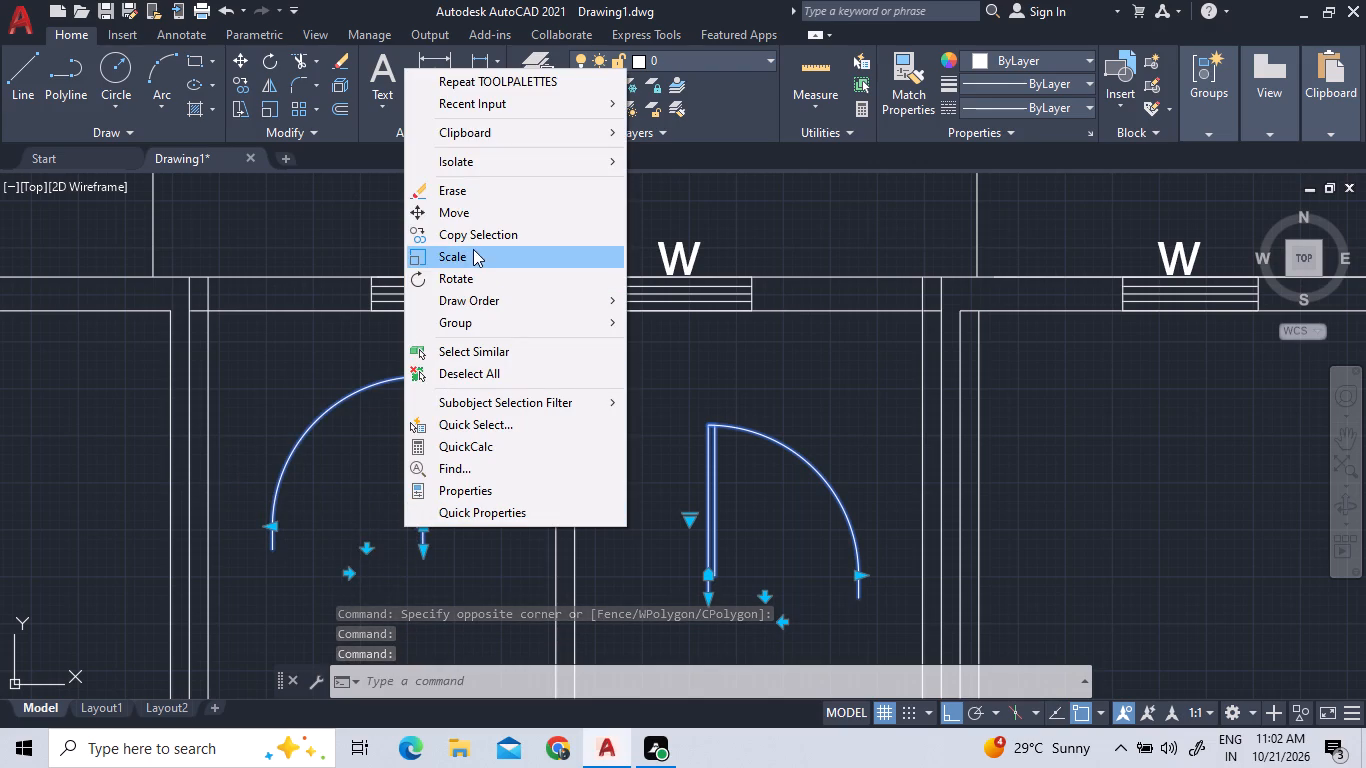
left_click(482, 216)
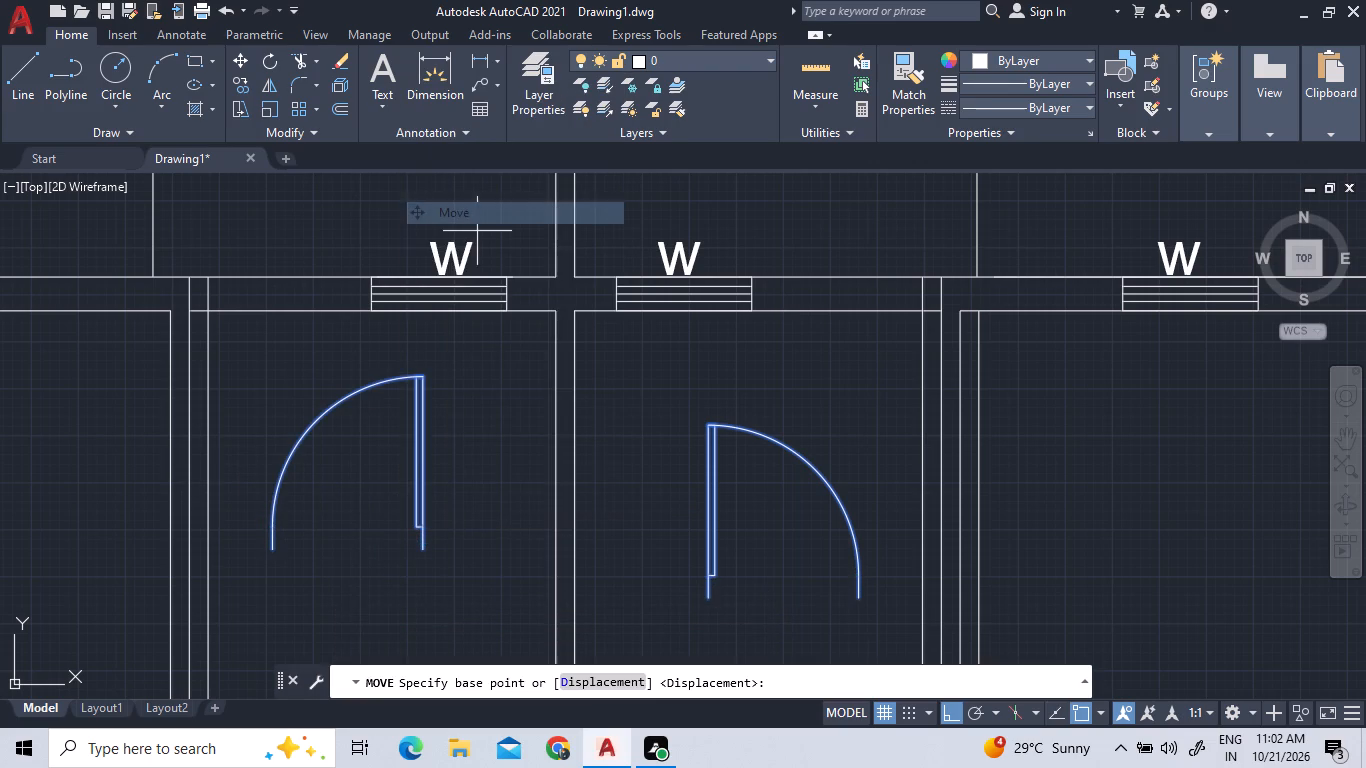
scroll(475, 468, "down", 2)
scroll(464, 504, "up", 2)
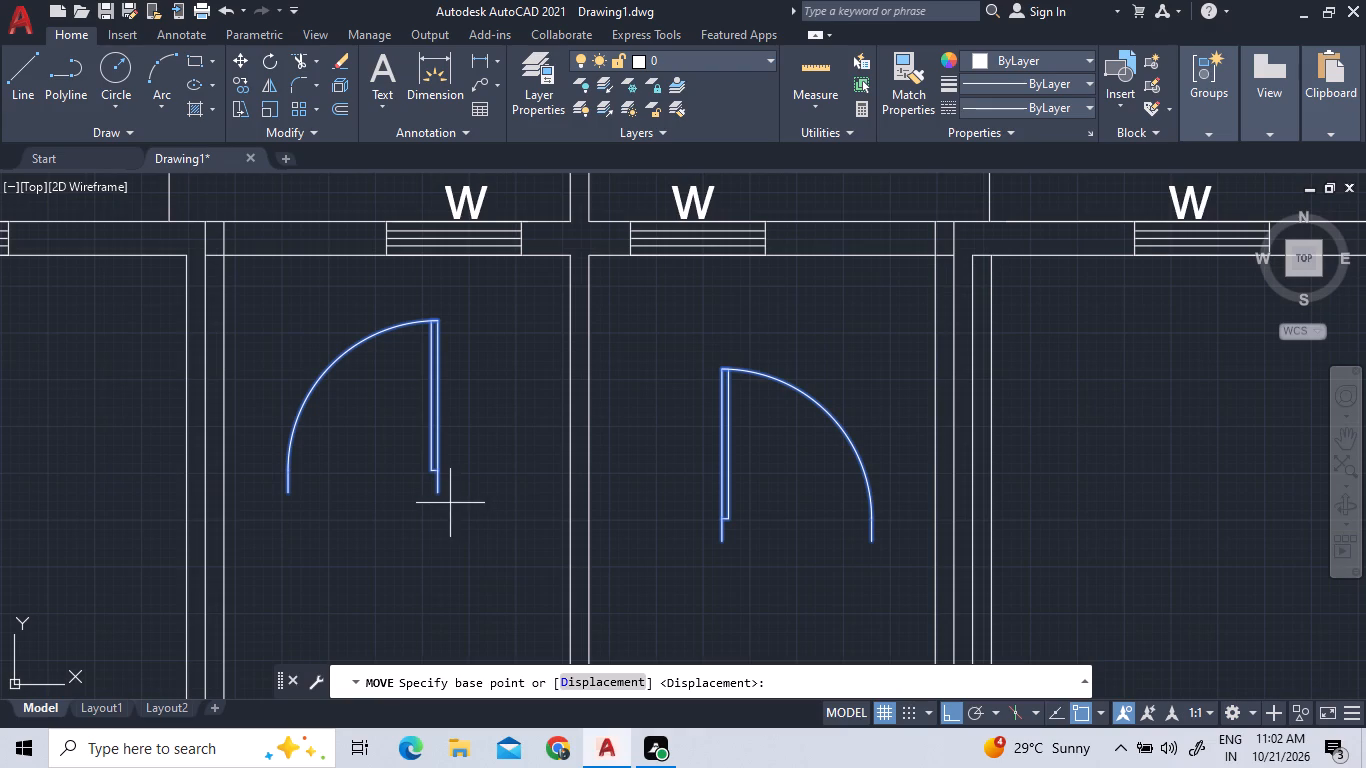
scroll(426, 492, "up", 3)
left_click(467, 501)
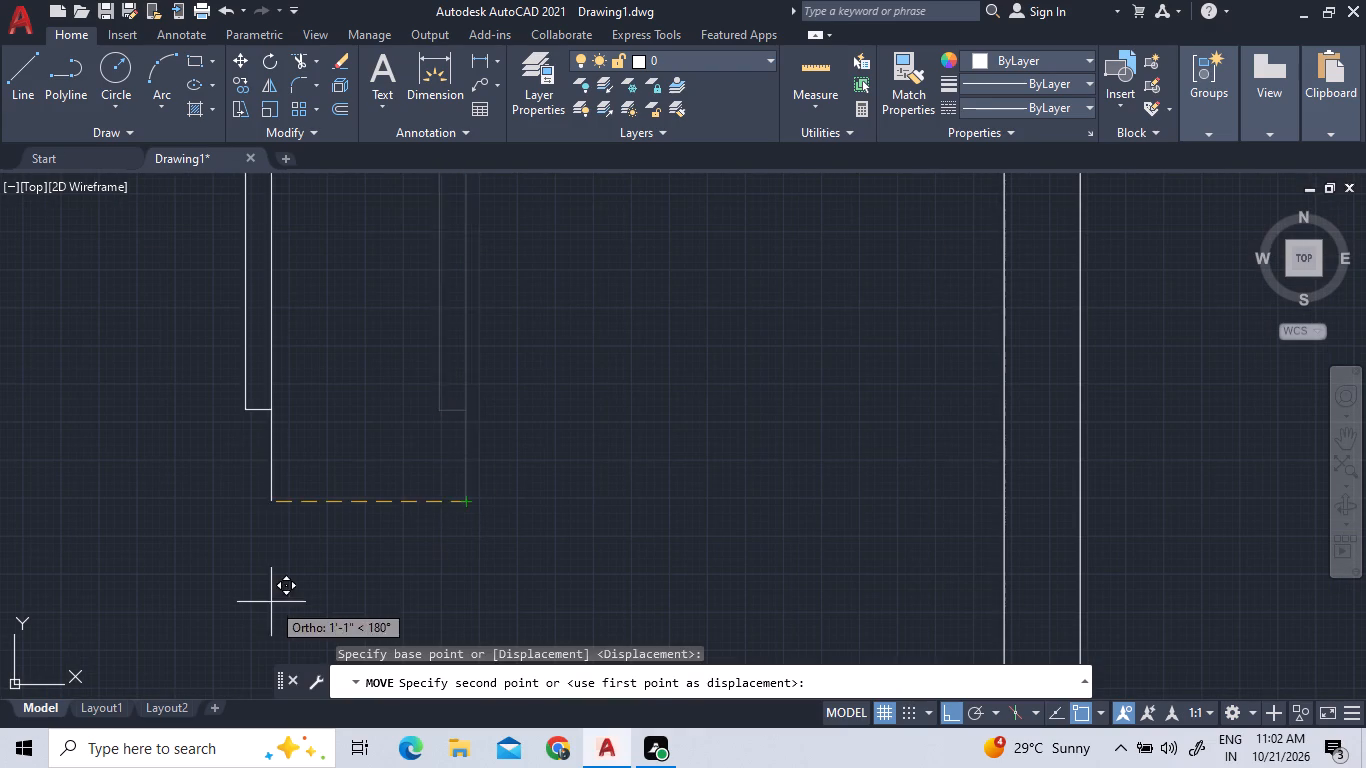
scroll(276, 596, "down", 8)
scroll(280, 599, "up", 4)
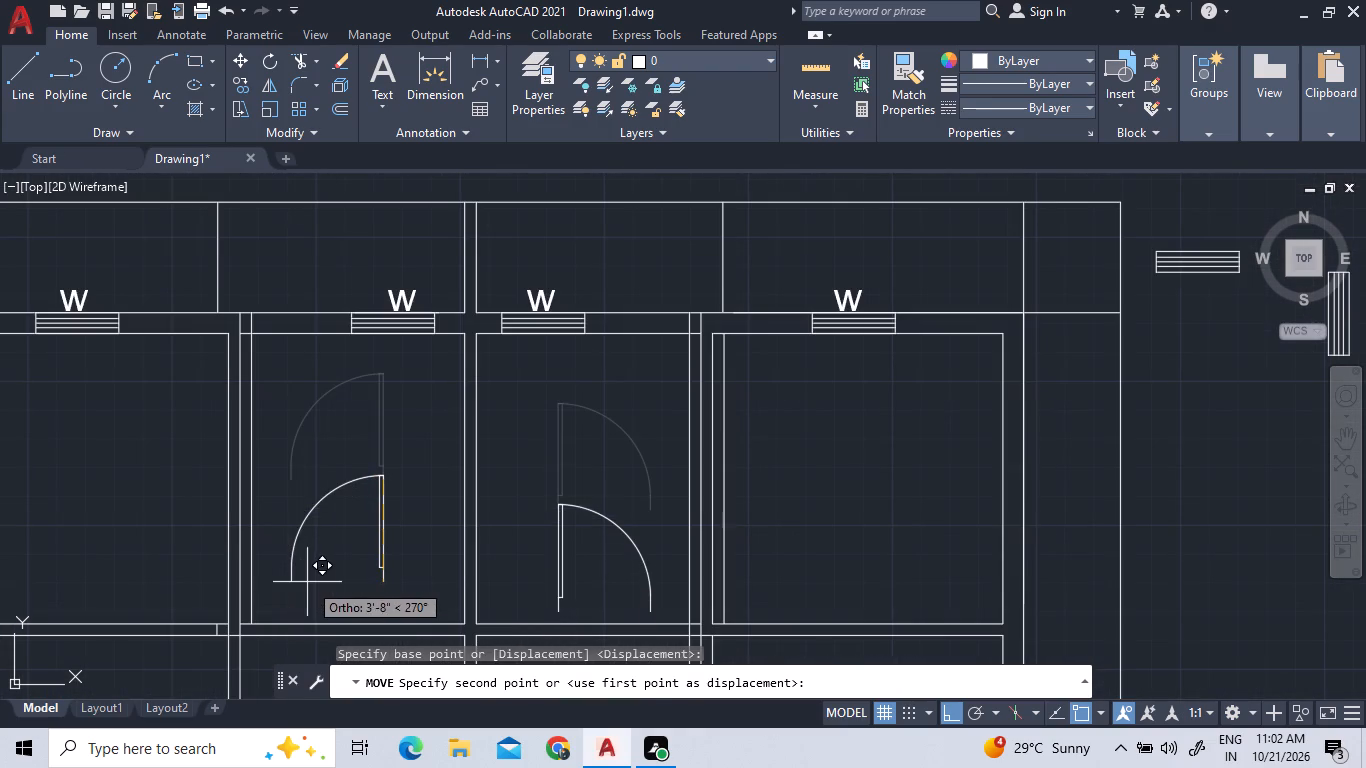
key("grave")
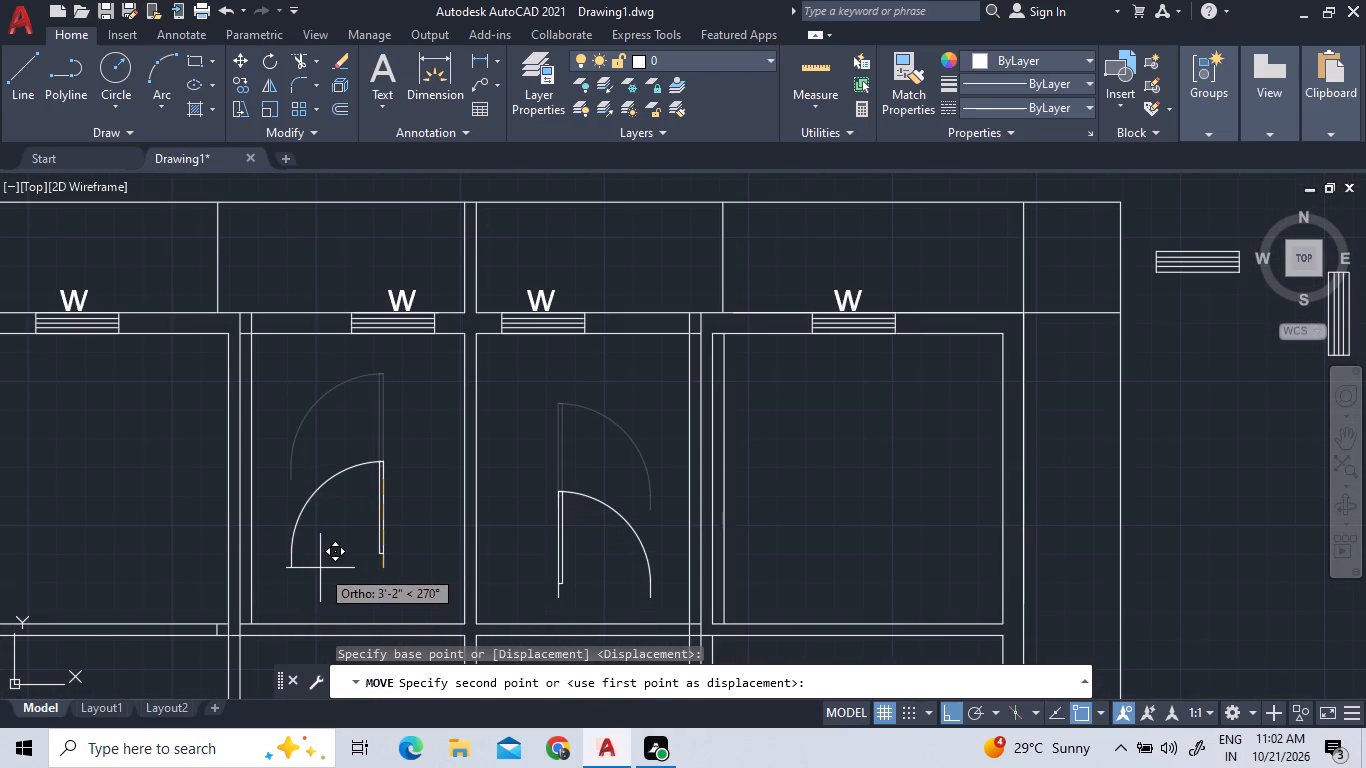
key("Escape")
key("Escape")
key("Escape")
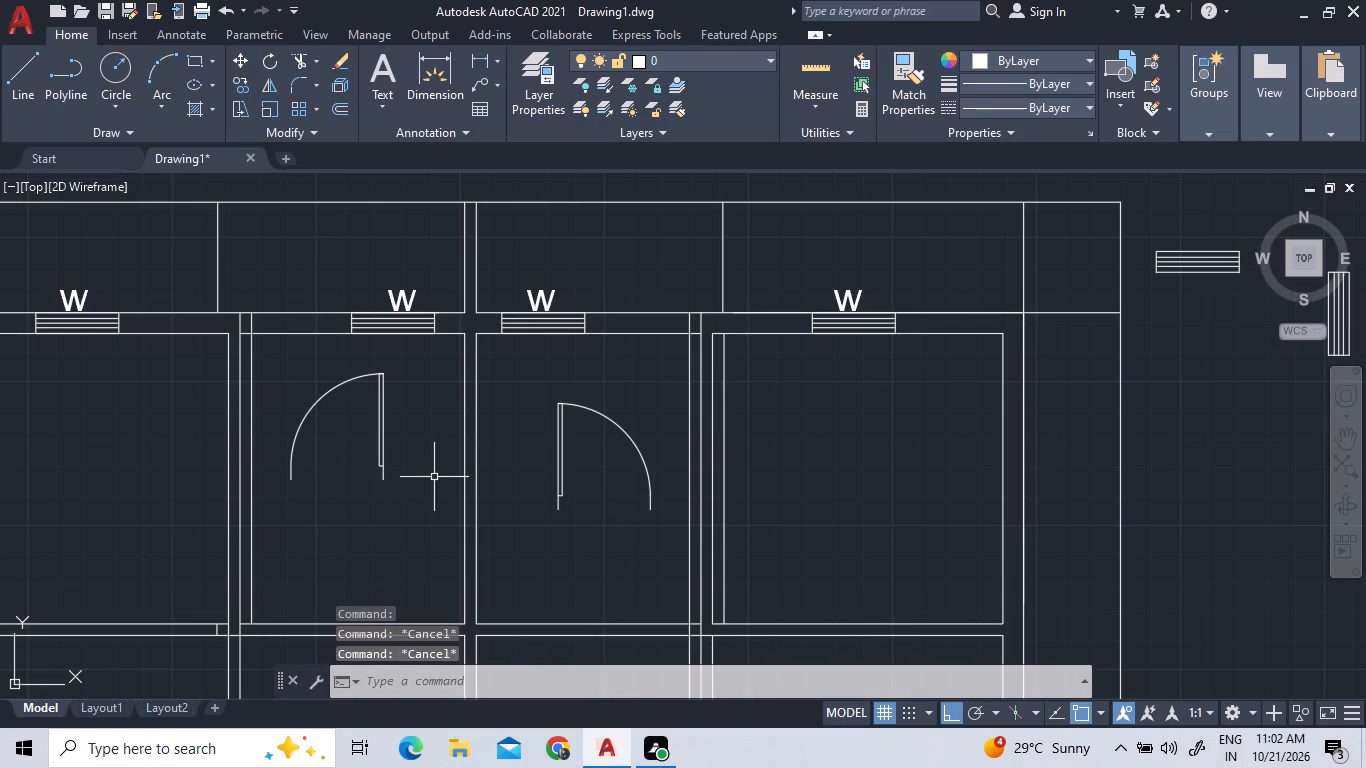
Move the door in the left of the two middle upper rooms to the lower endpoint of the short offset line in the upper-left room's bottom wall.
left_click_drag(436, 478, 421, 480)
left_click(377, 442)
right_click(376, 442)
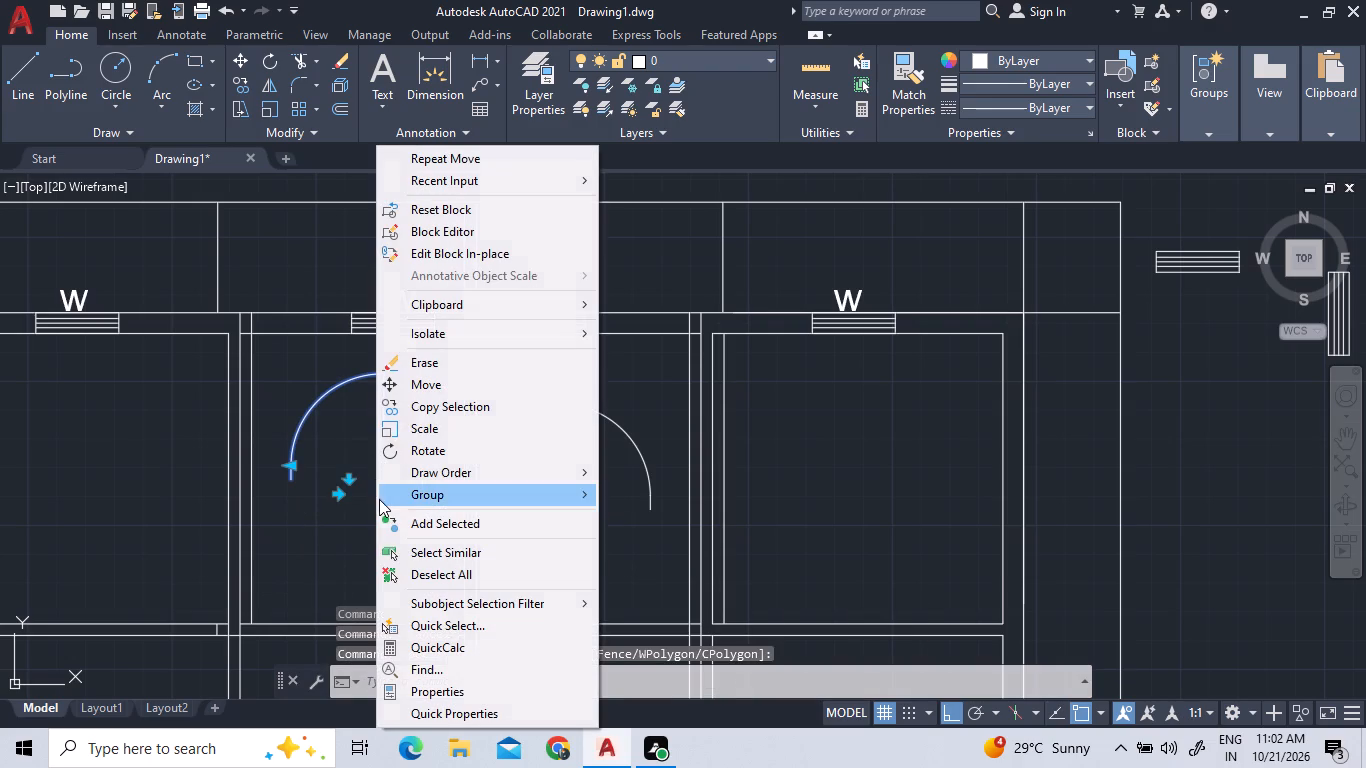
left_click(434, 386)
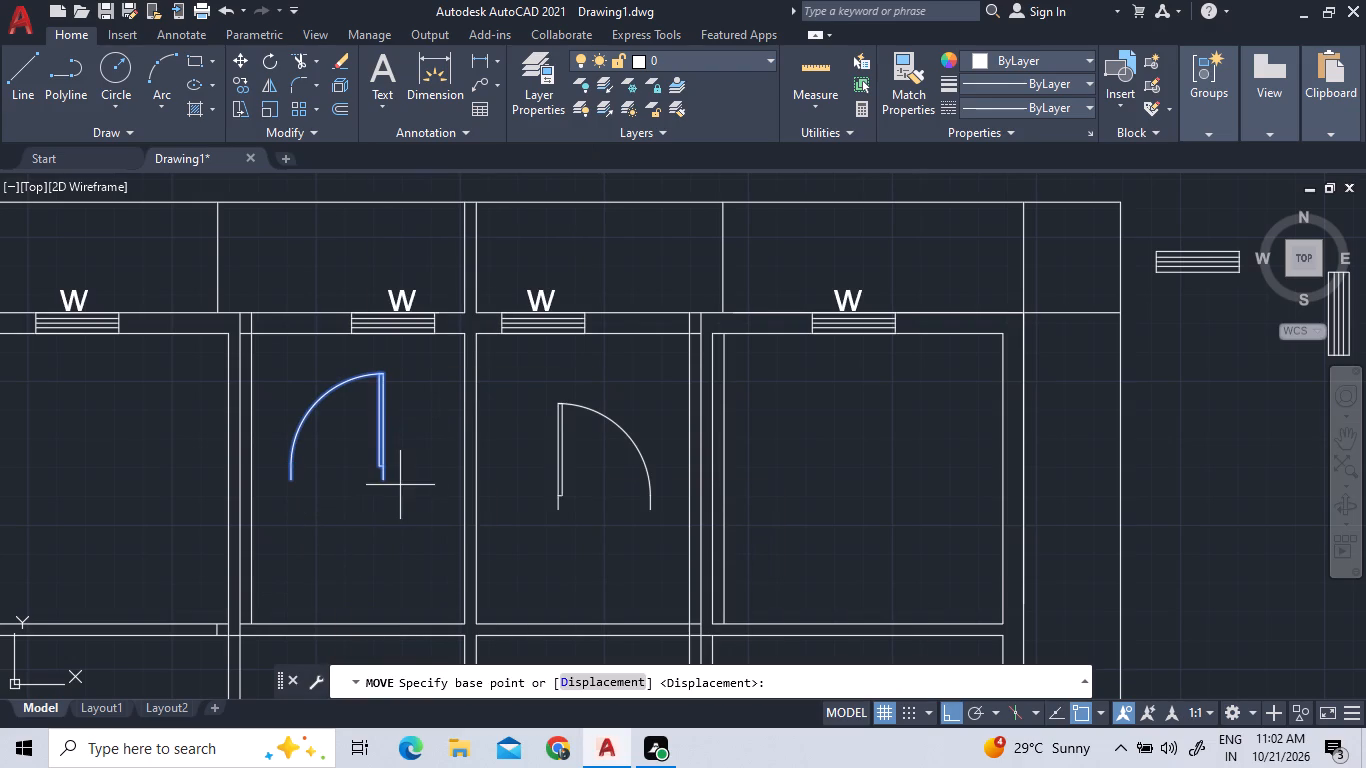
left_click(379, 484)
scroll(191, 521, "down", 3)
scroll(187, 561, "up", 4)
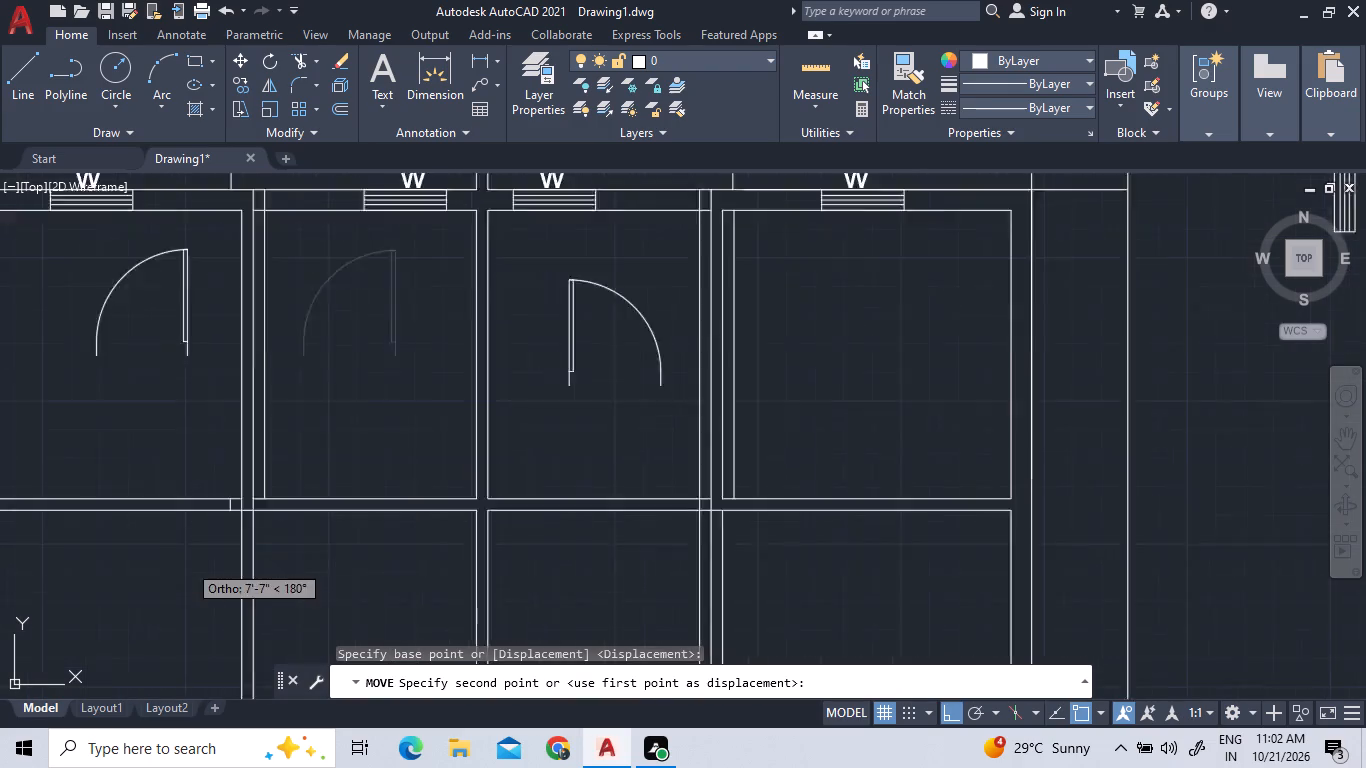
scroll(319, 460, "up", 3)
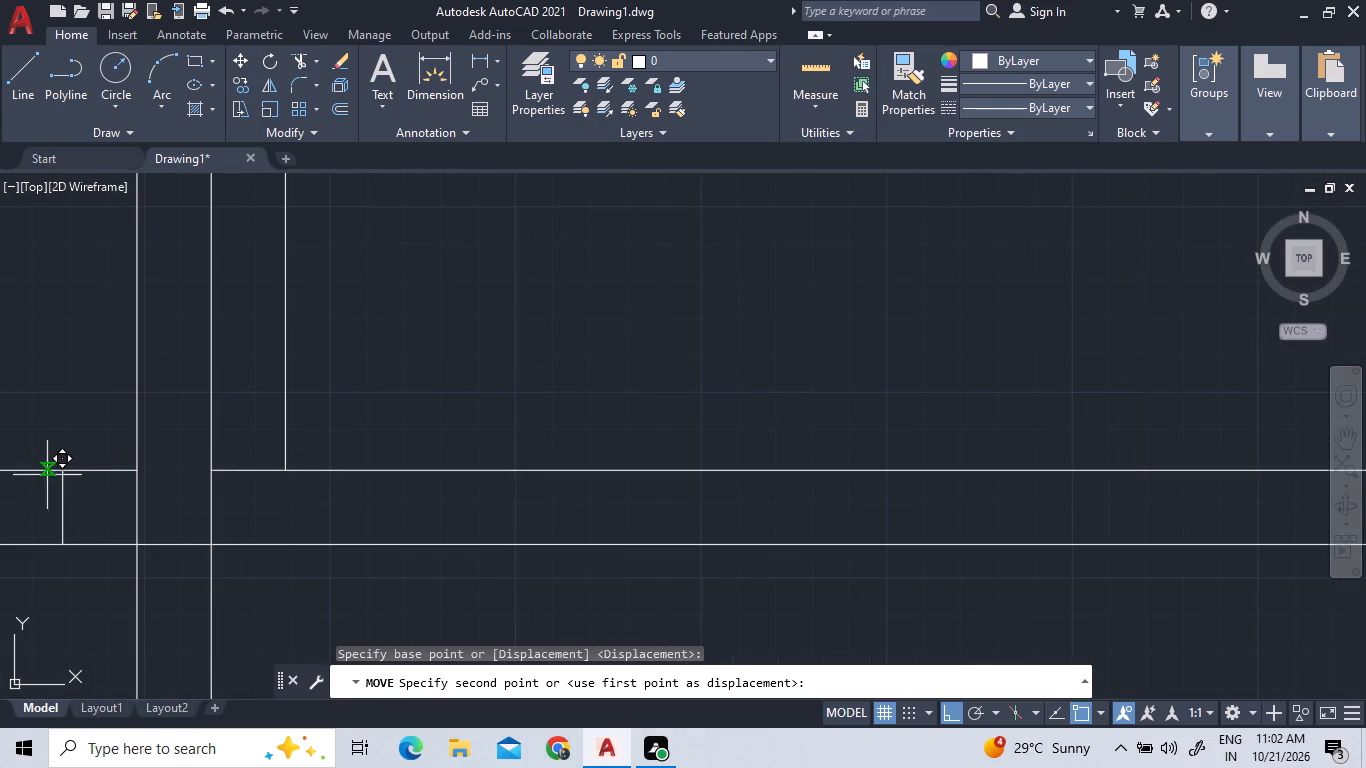
left_click(58, 540)
scroll(210, 561, "down", 3)
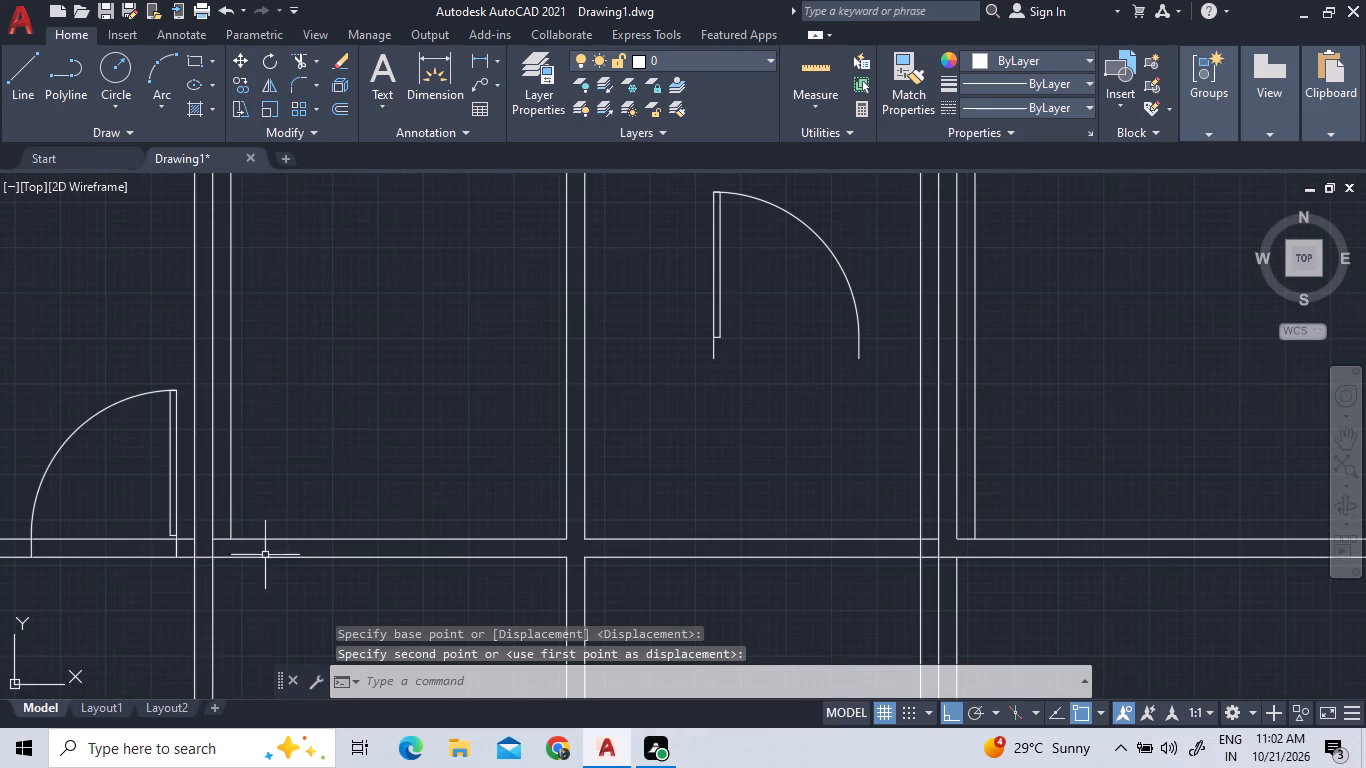
scroll(48, 444, "down", 1)
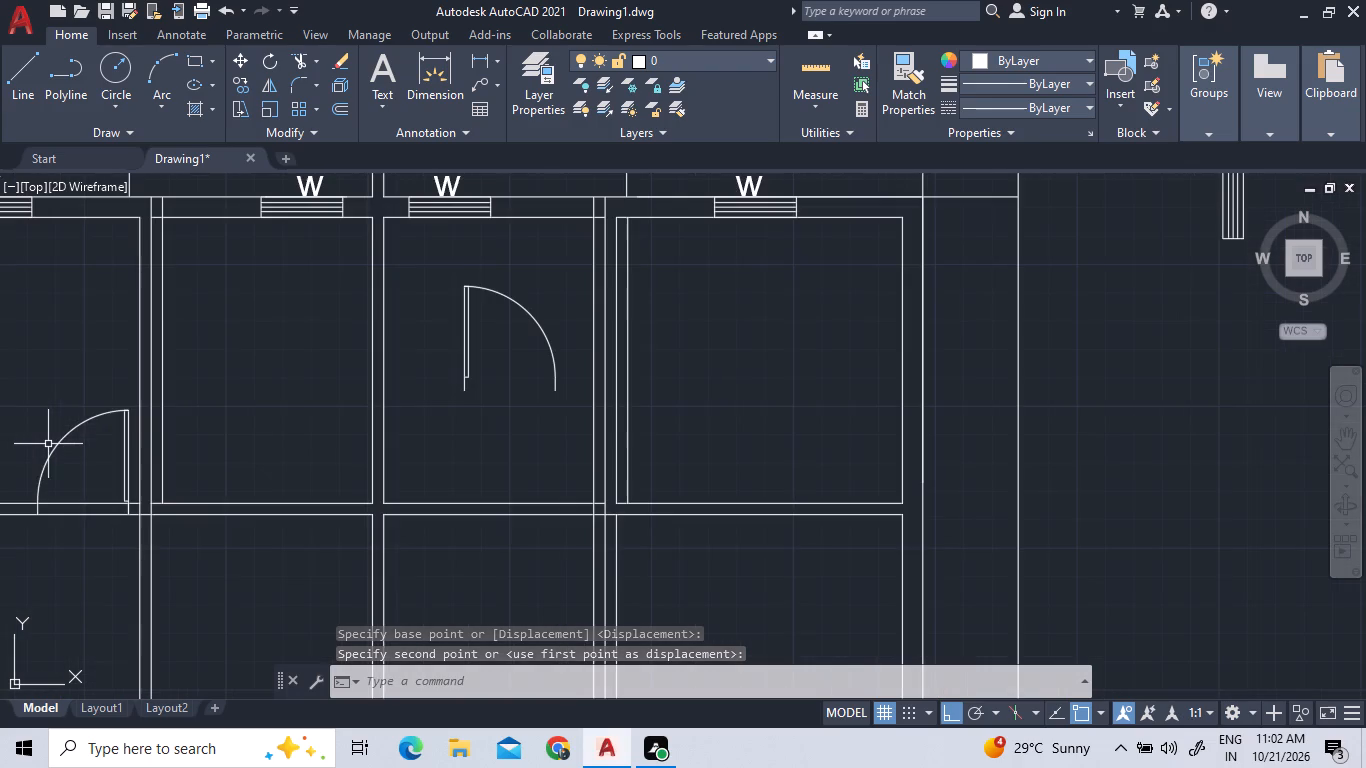
Flip the remaining door vertically so it swings downward, keeping its leaf on the left.
left_click(489, 313)
left_click(463, 295)
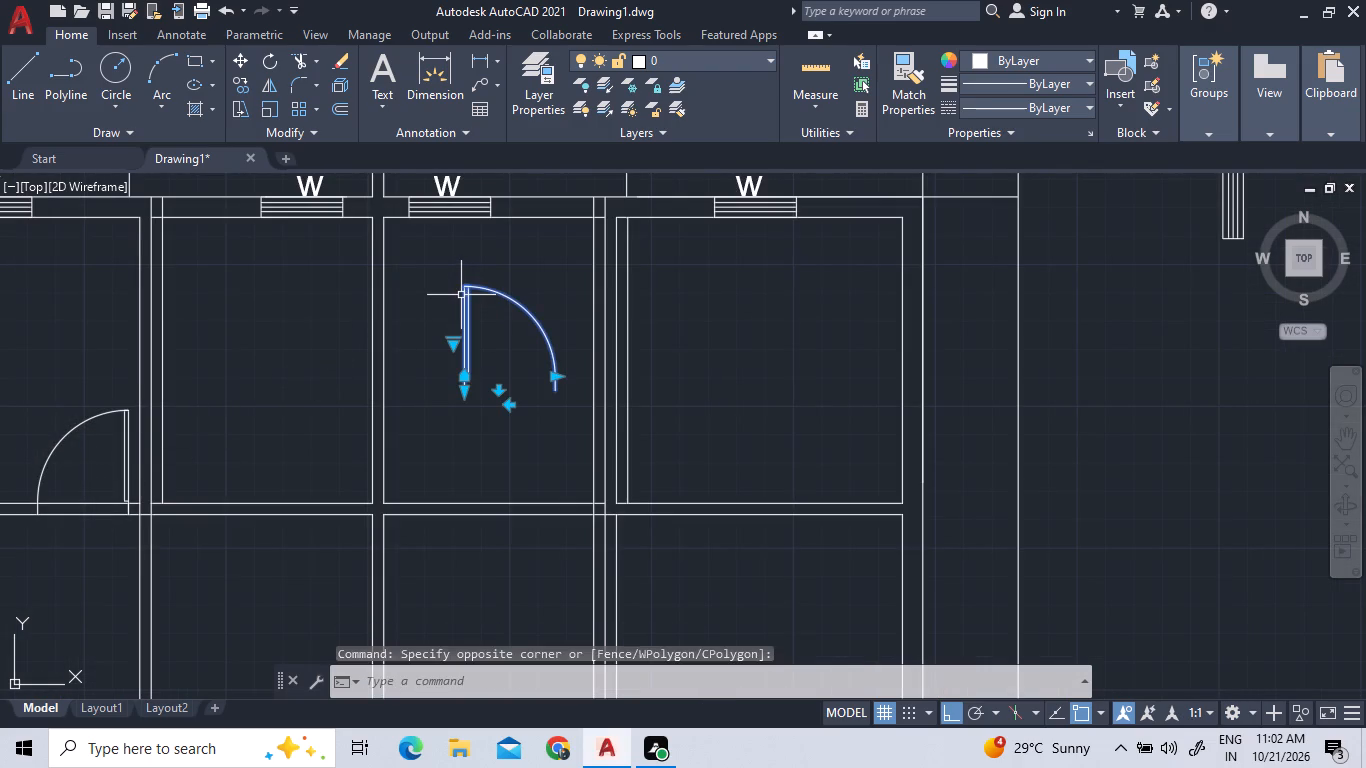
left_click(506, 408)
left_click(523, 392)
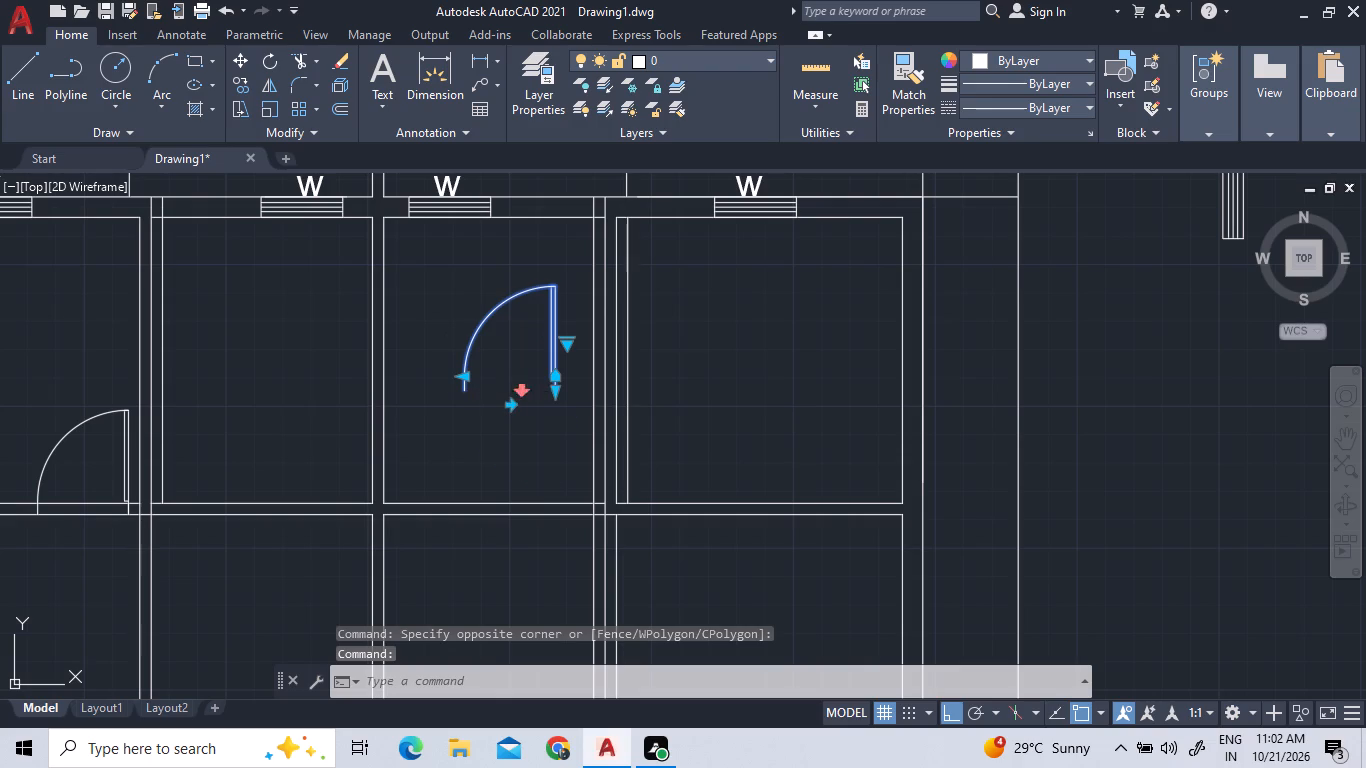
left_click(510, 364)
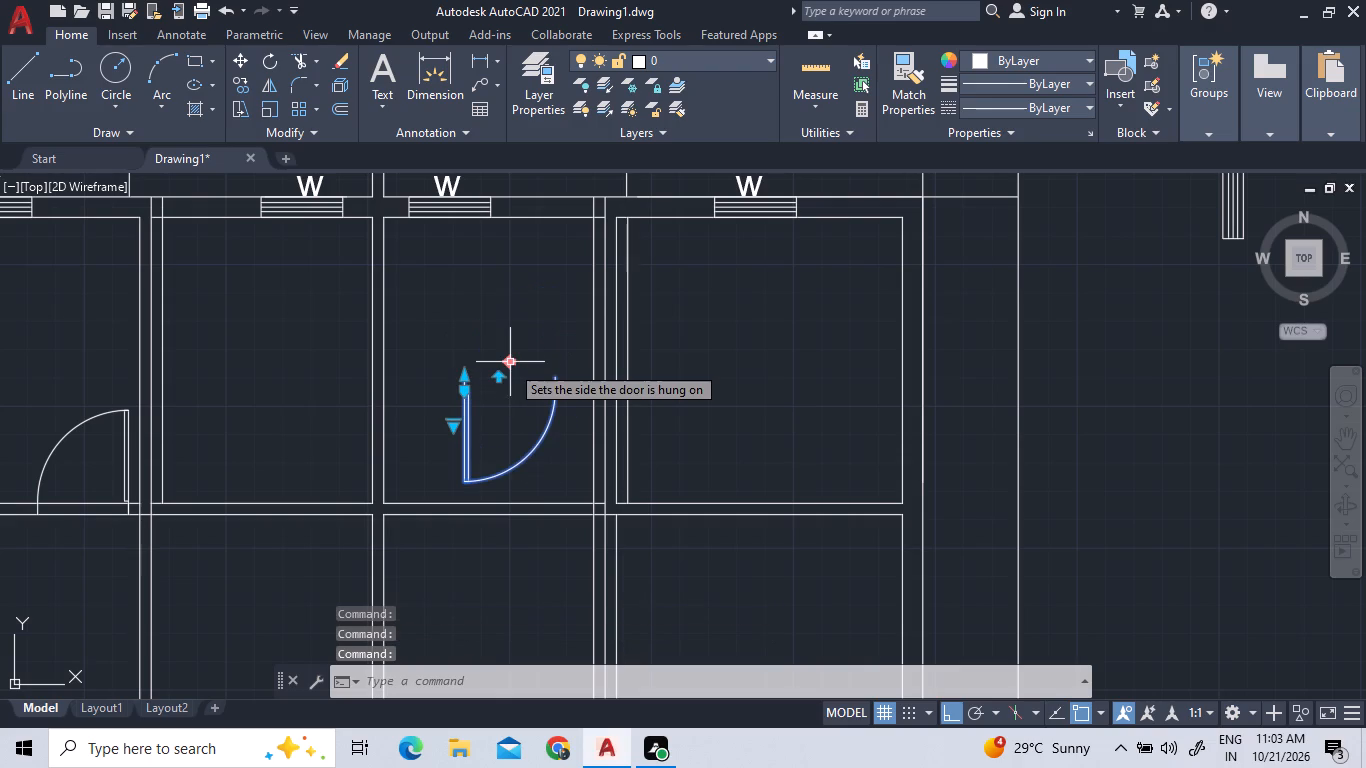
Move the downward-swinging door to the top end of the 5" offset line in the upper wall of the left middle room.
right_click(462, 345)
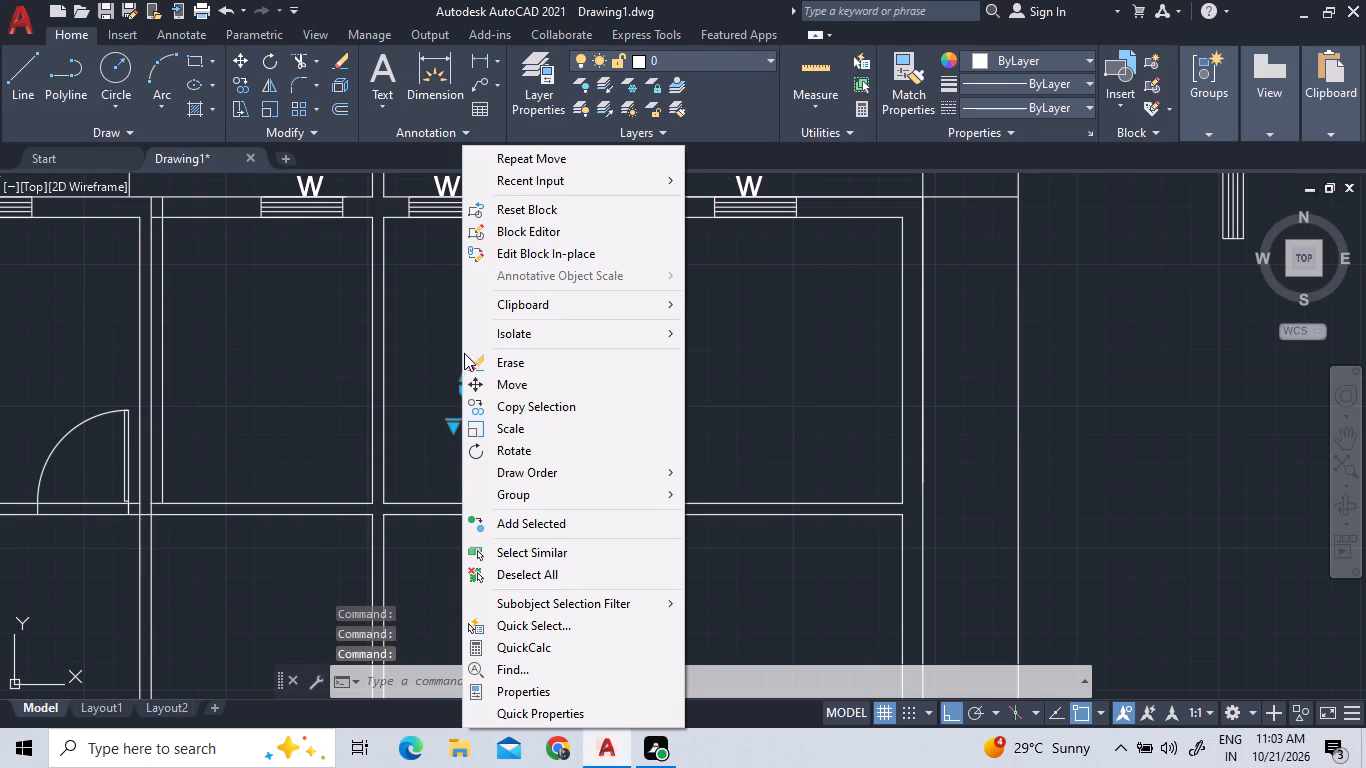
left_click(488, 384)
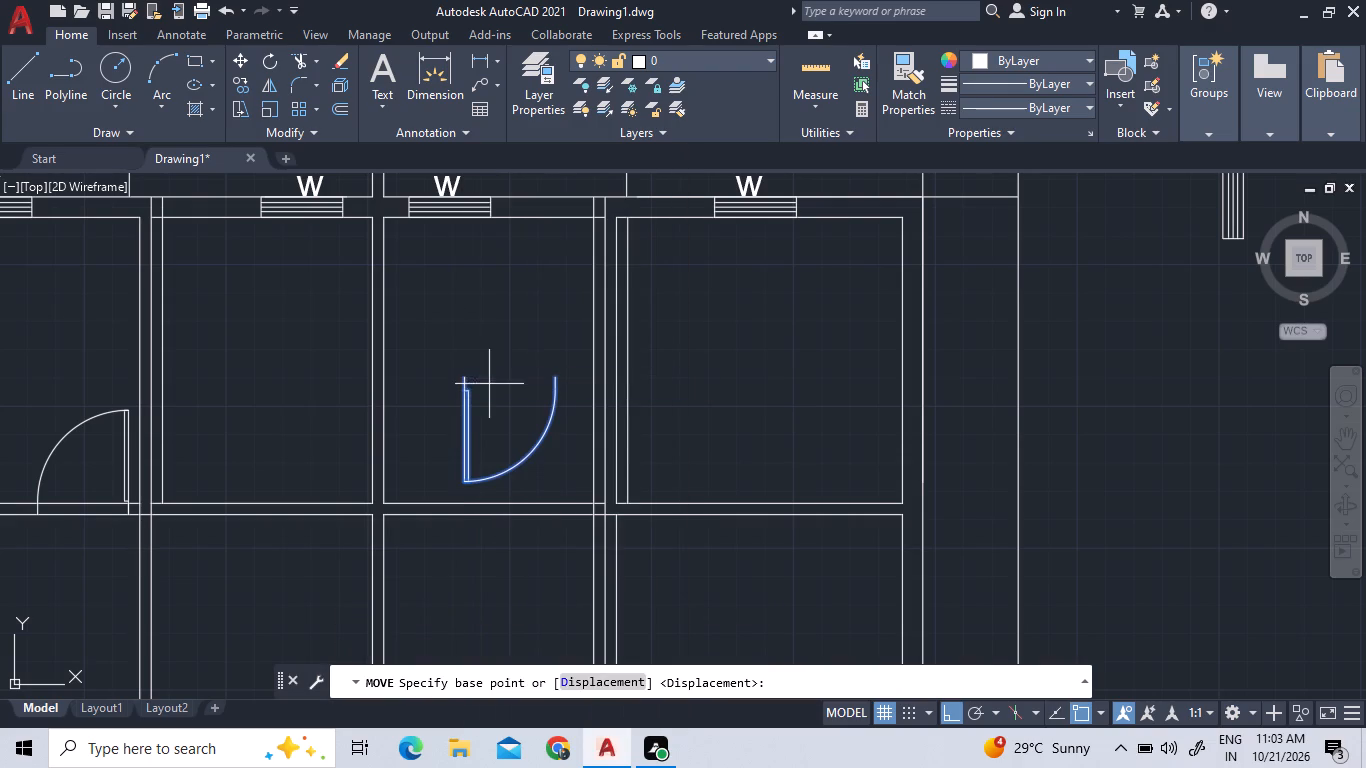
left_click(467, 376)
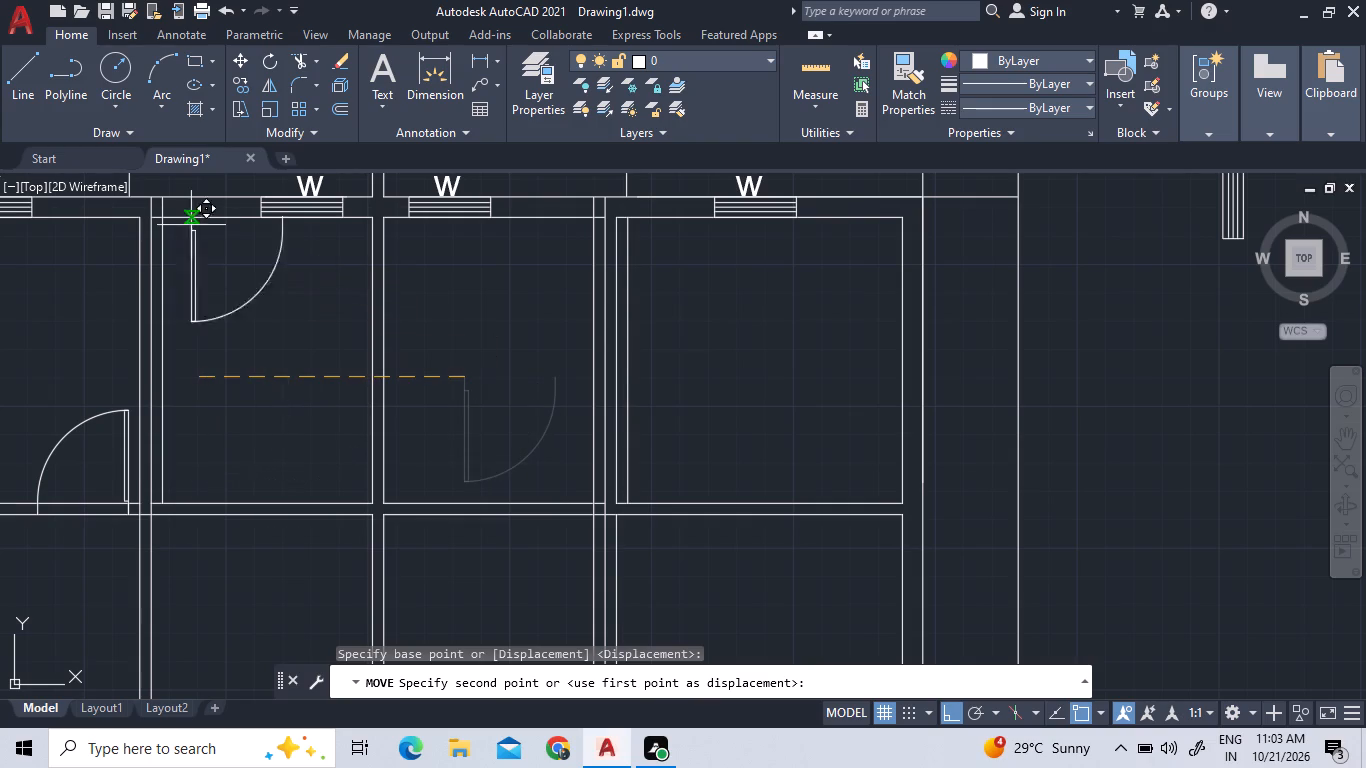
scroll(157, 205, "up", 2)
scroll(173, 257, "down", 1)
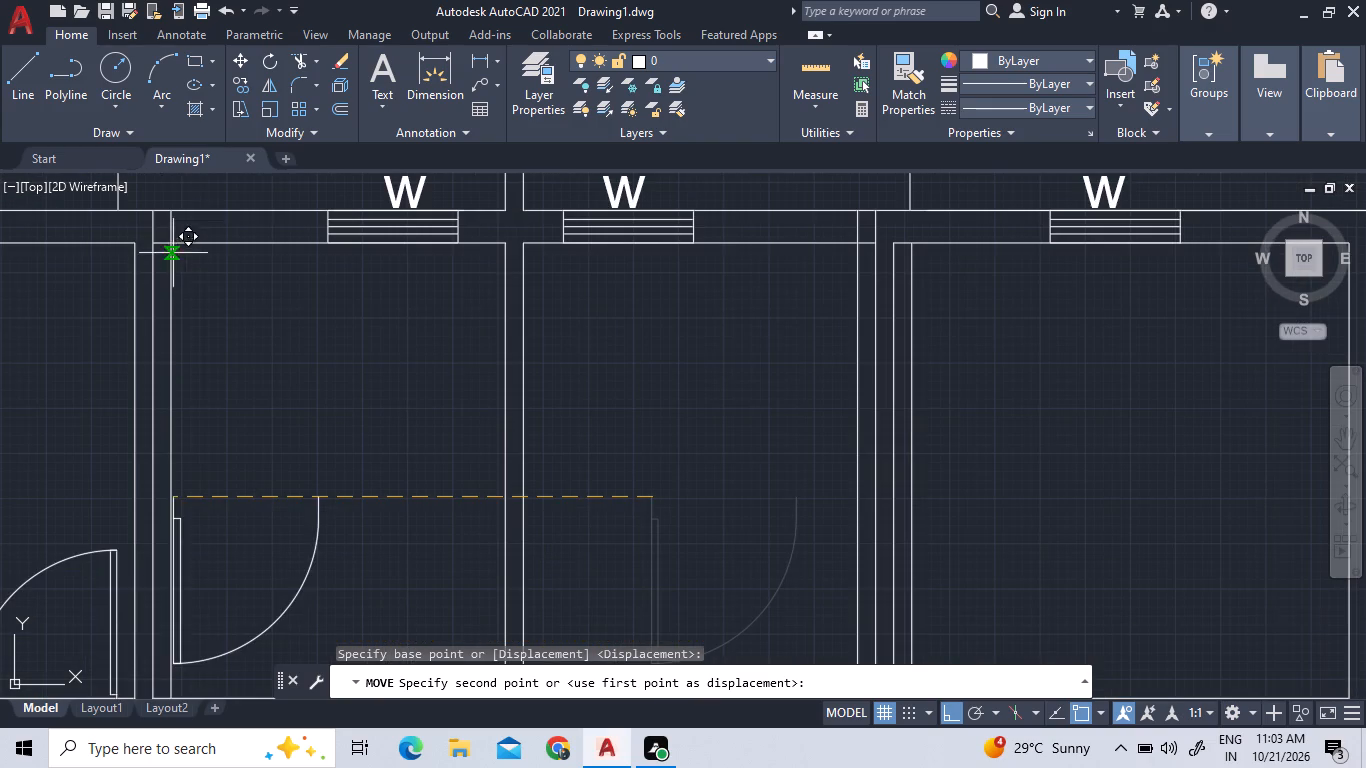
left_click(176, 211)
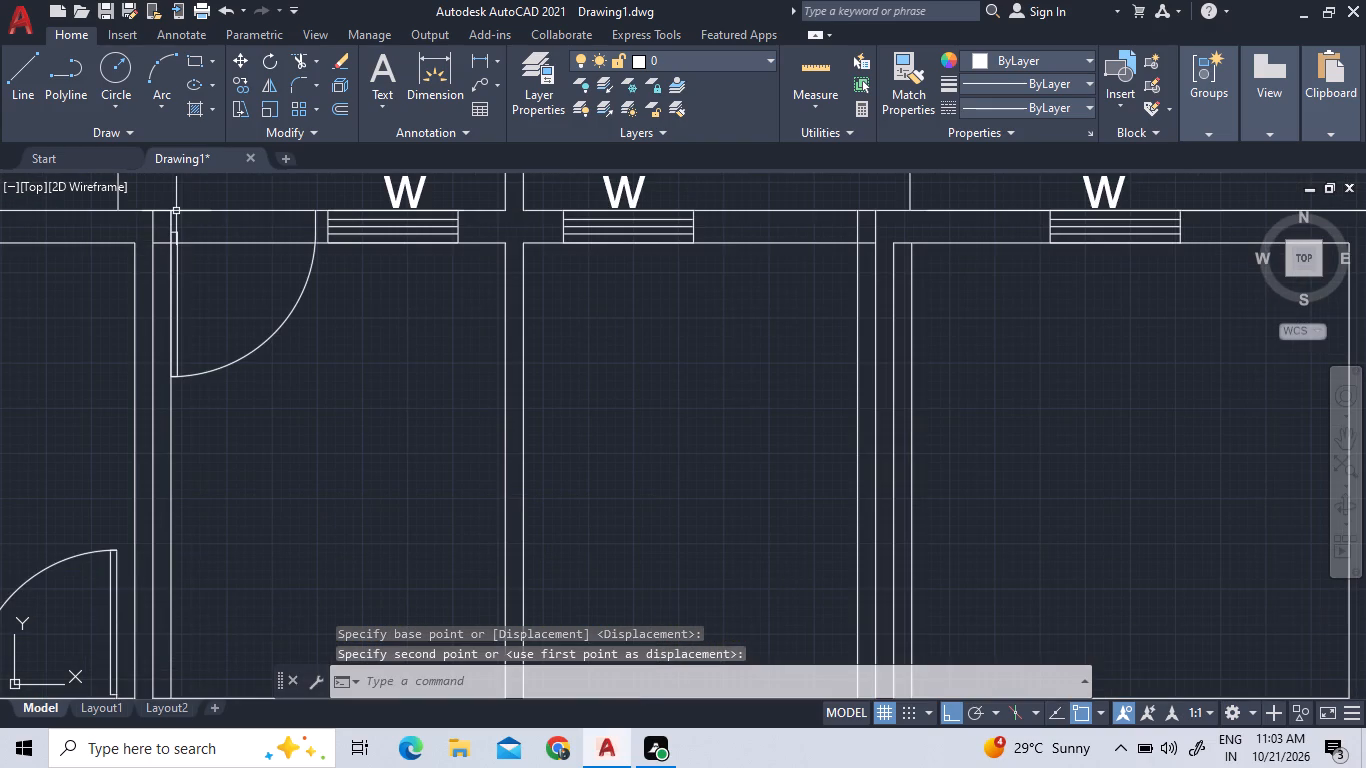
scroll(175, 211, "up", 2)
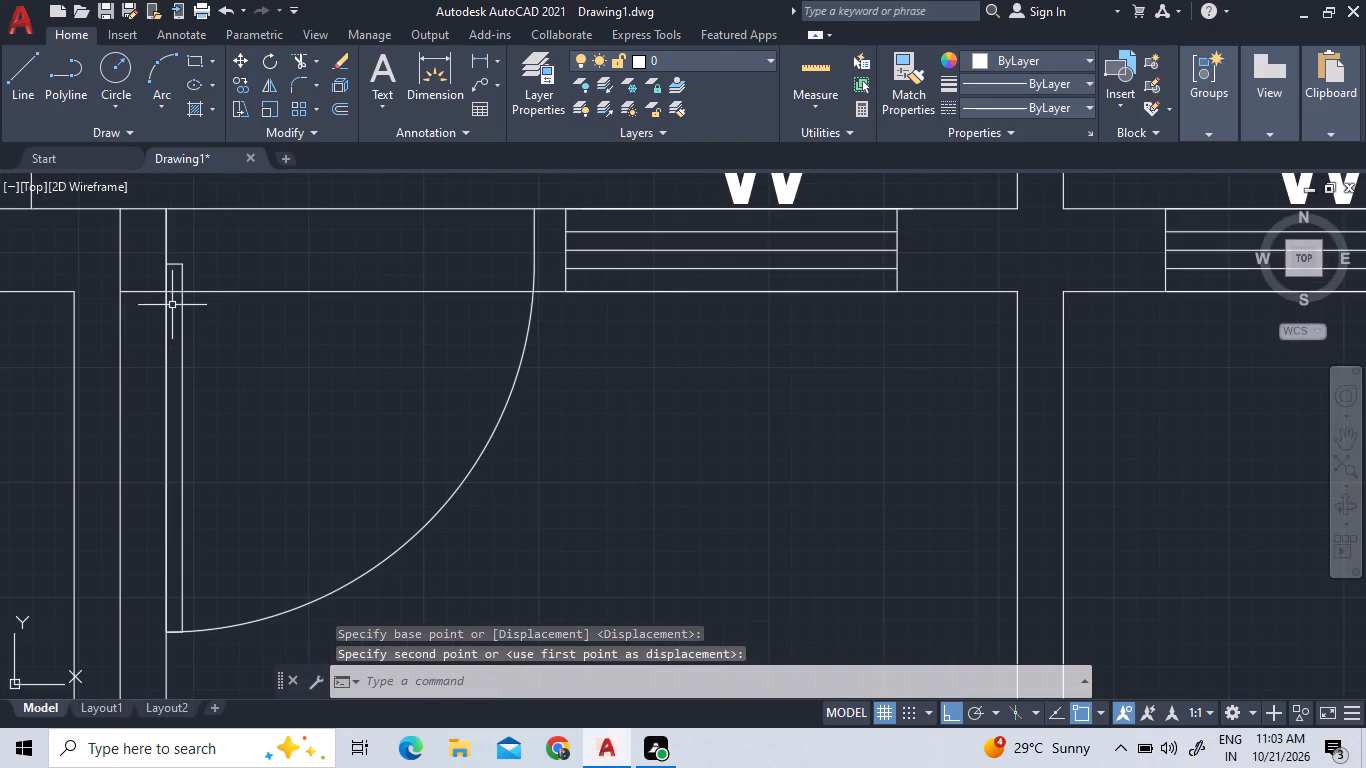
scroll(175, 311, "down", 3)
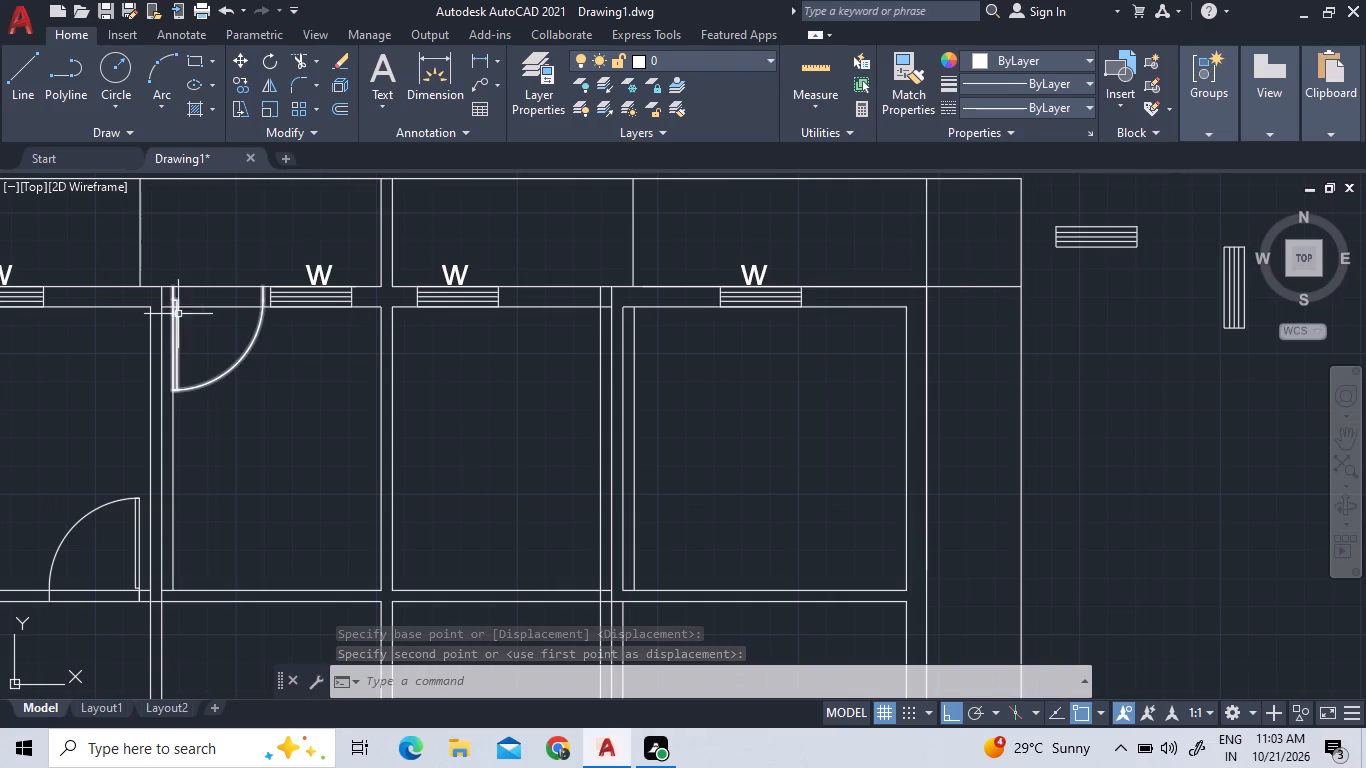
Narrow the door in the left middle room's upper wall by about 7" from its window side, then clear the selection.
left_click(250, 349)
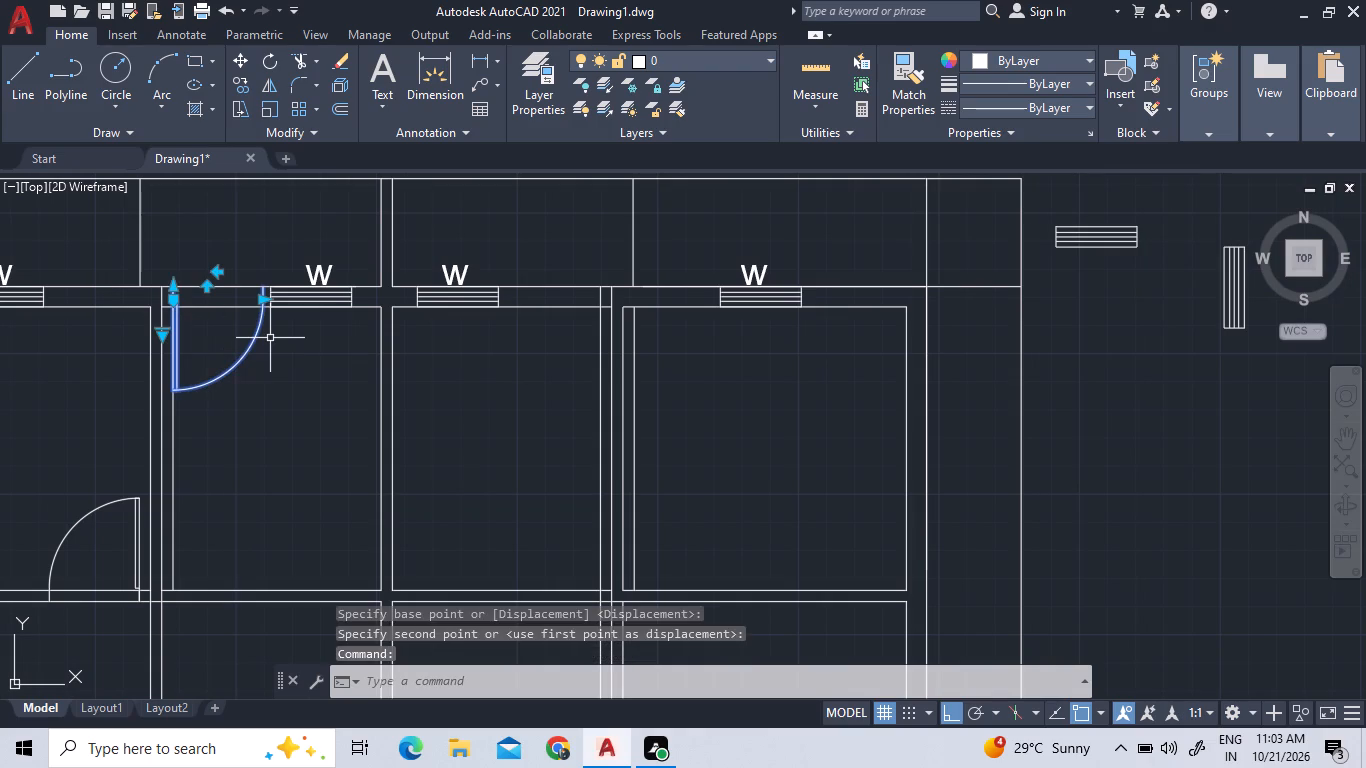
scroll(253, 291, "up", 3)
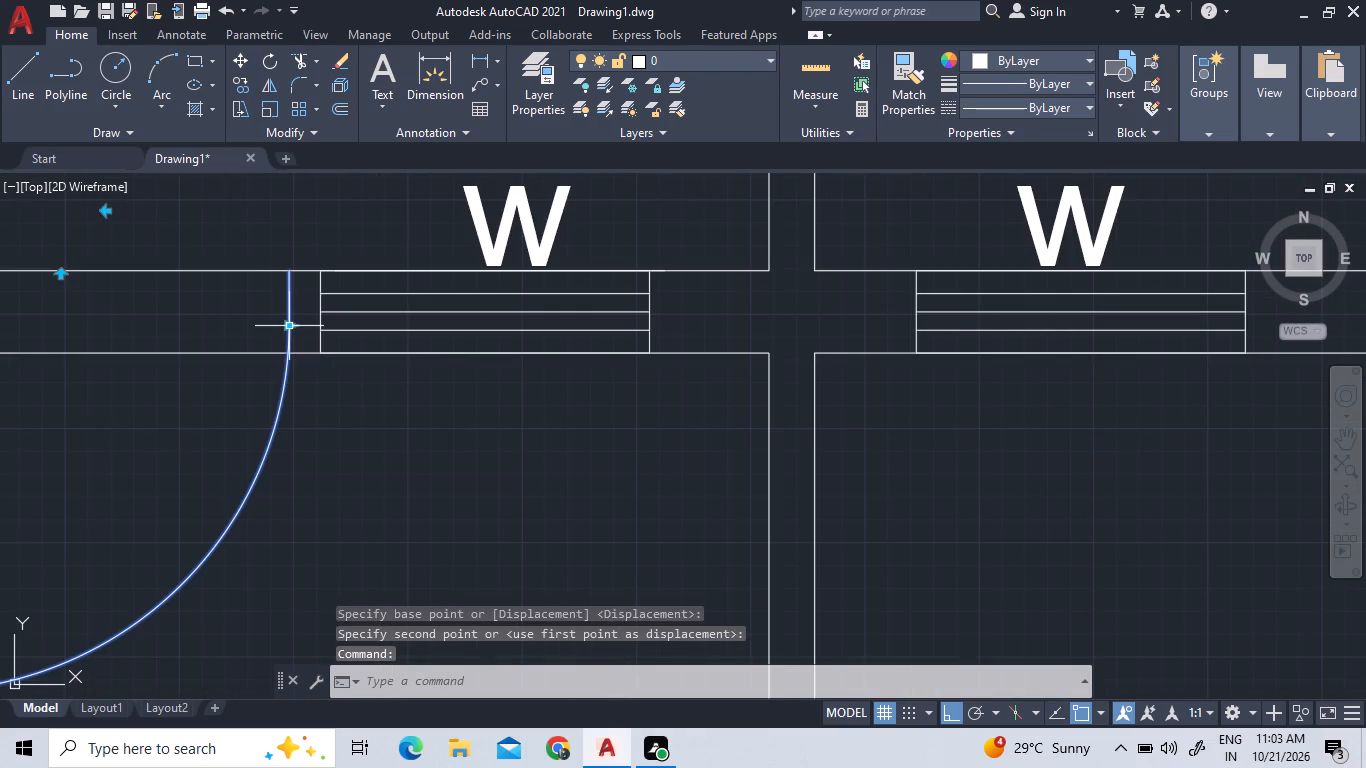
left_click(289, 323)
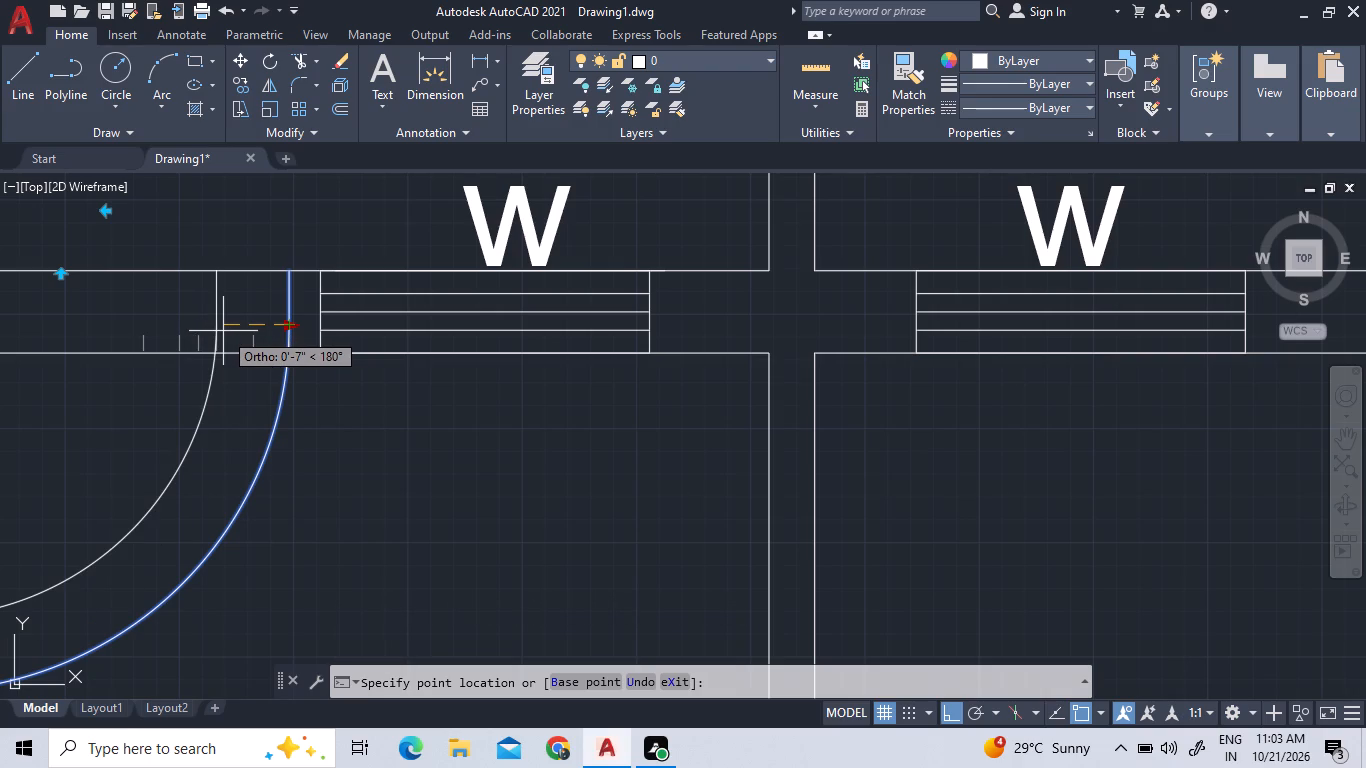
left_click(223, 331)
scroll(223, 333, "down", 4)
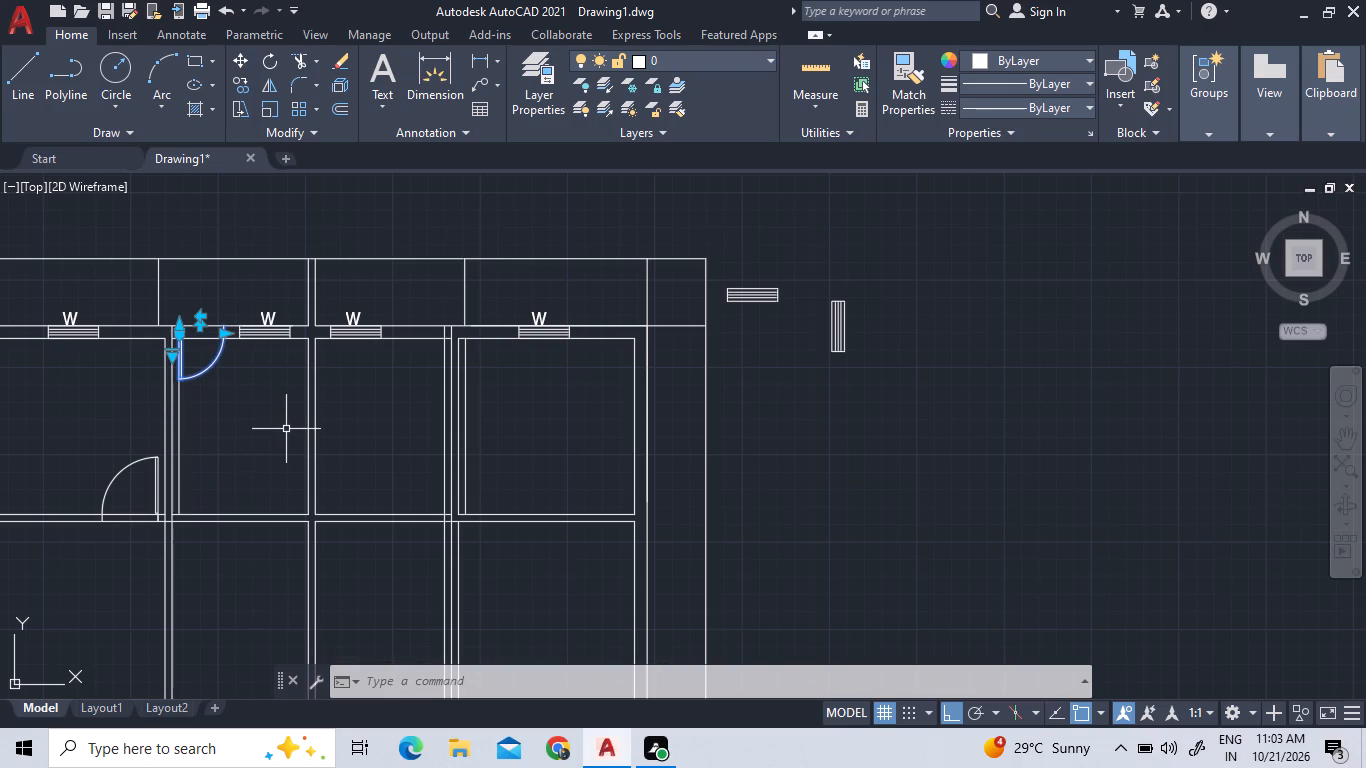
key("Escape")
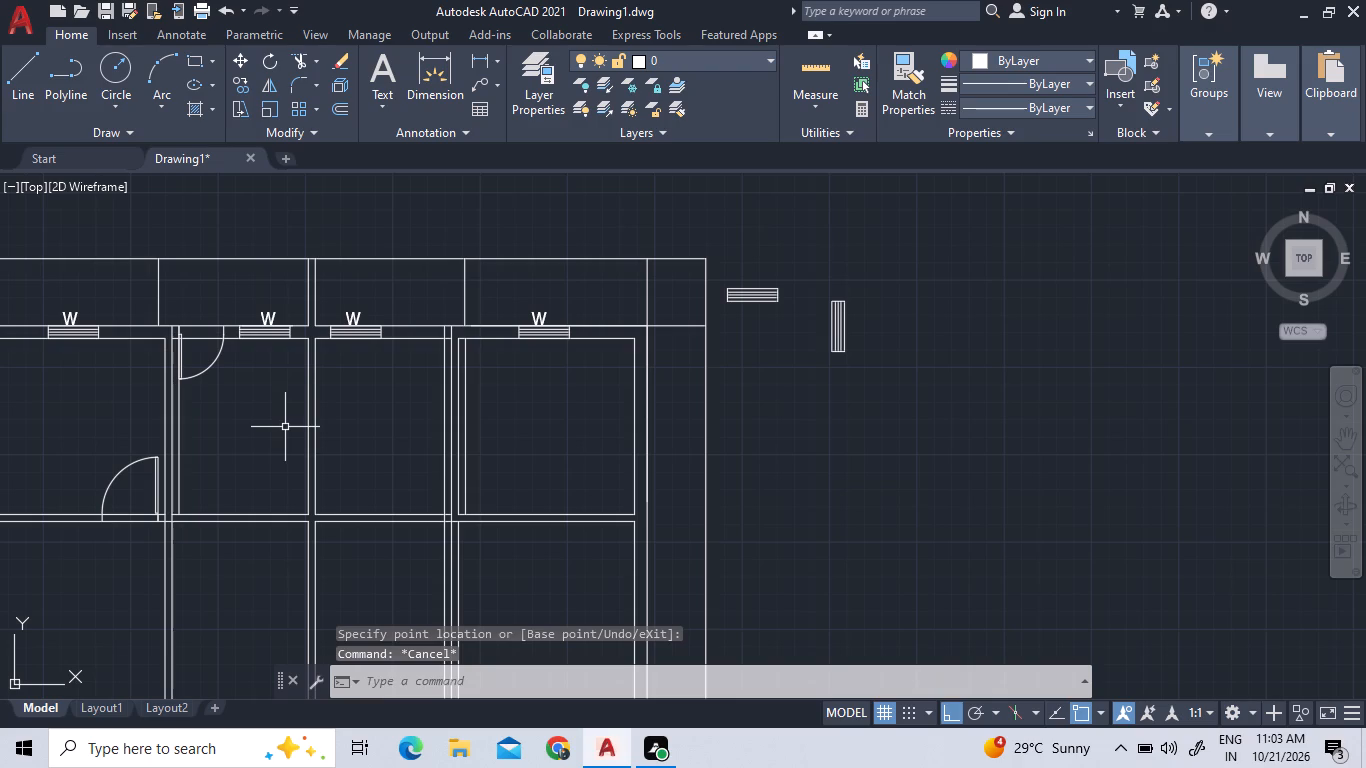
Turn on log file recording with the LOGFILEON command.
type("log")
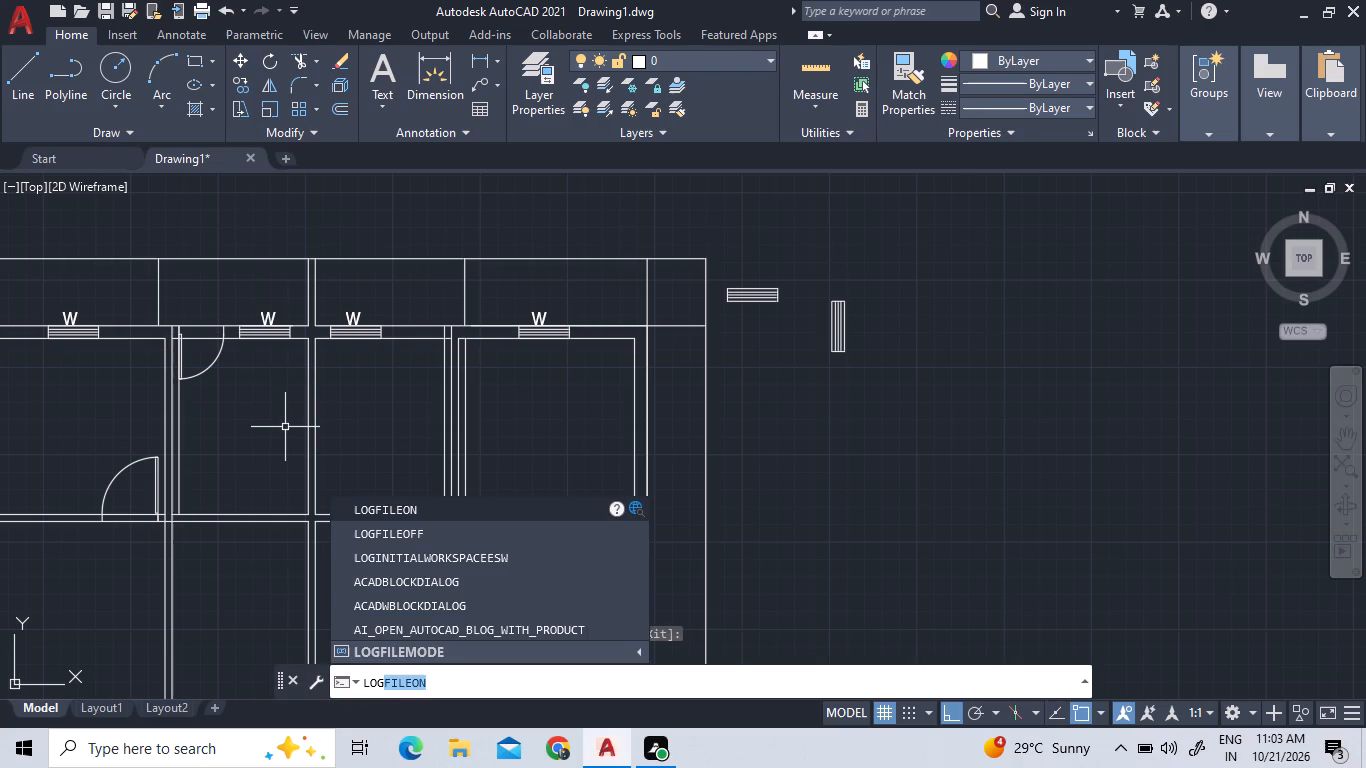
key("Return")
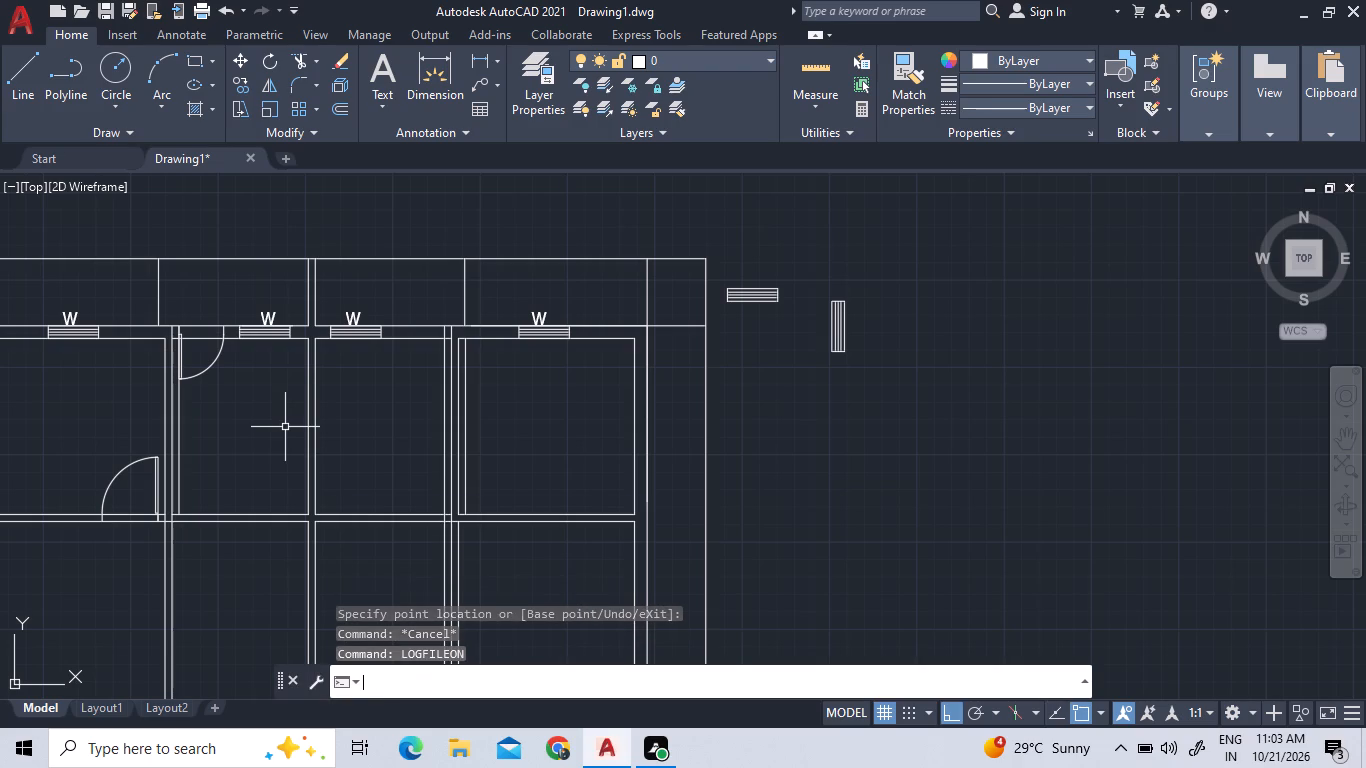
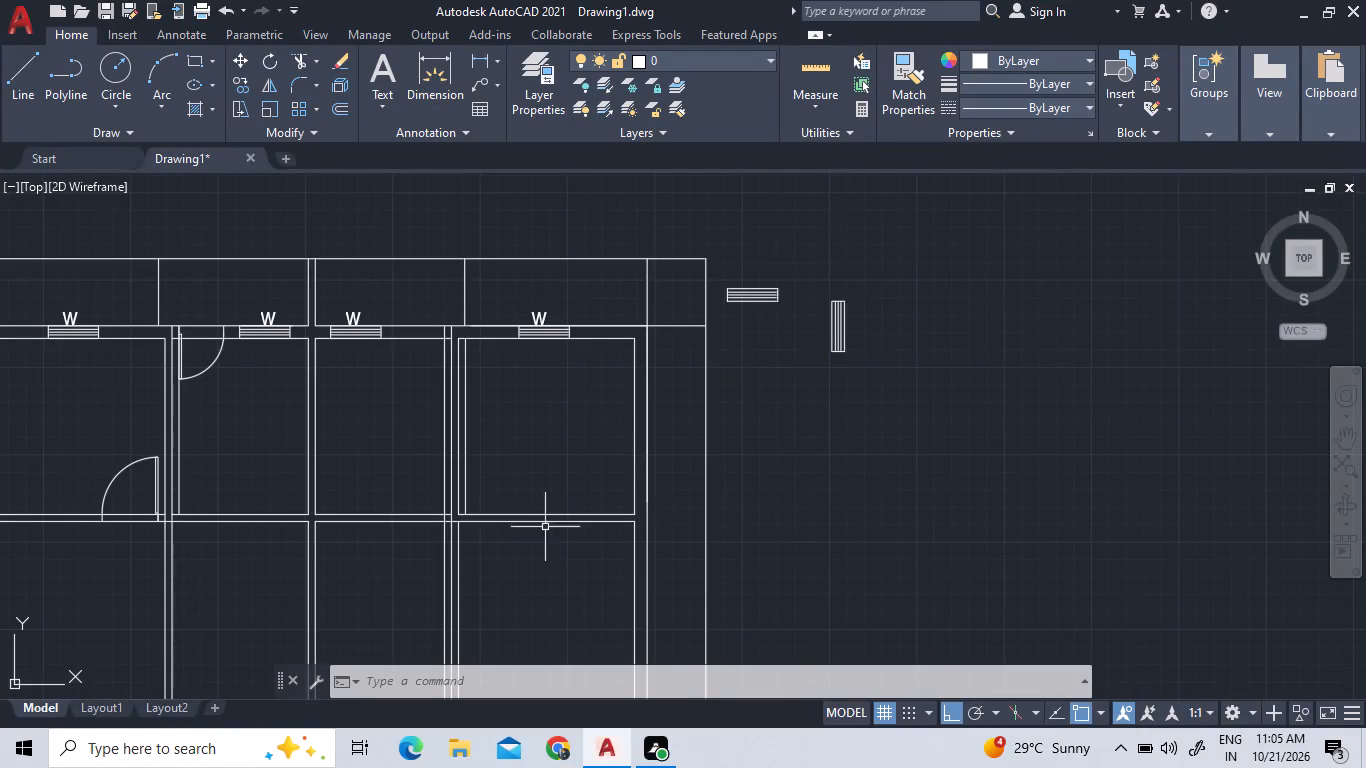
Copy the door in the left middle room's upper wall horizontally into the right middle room's upper wall, near its partition.
scroll(553, 545, "up", 2)
scroll(363, 336, "down", 2)
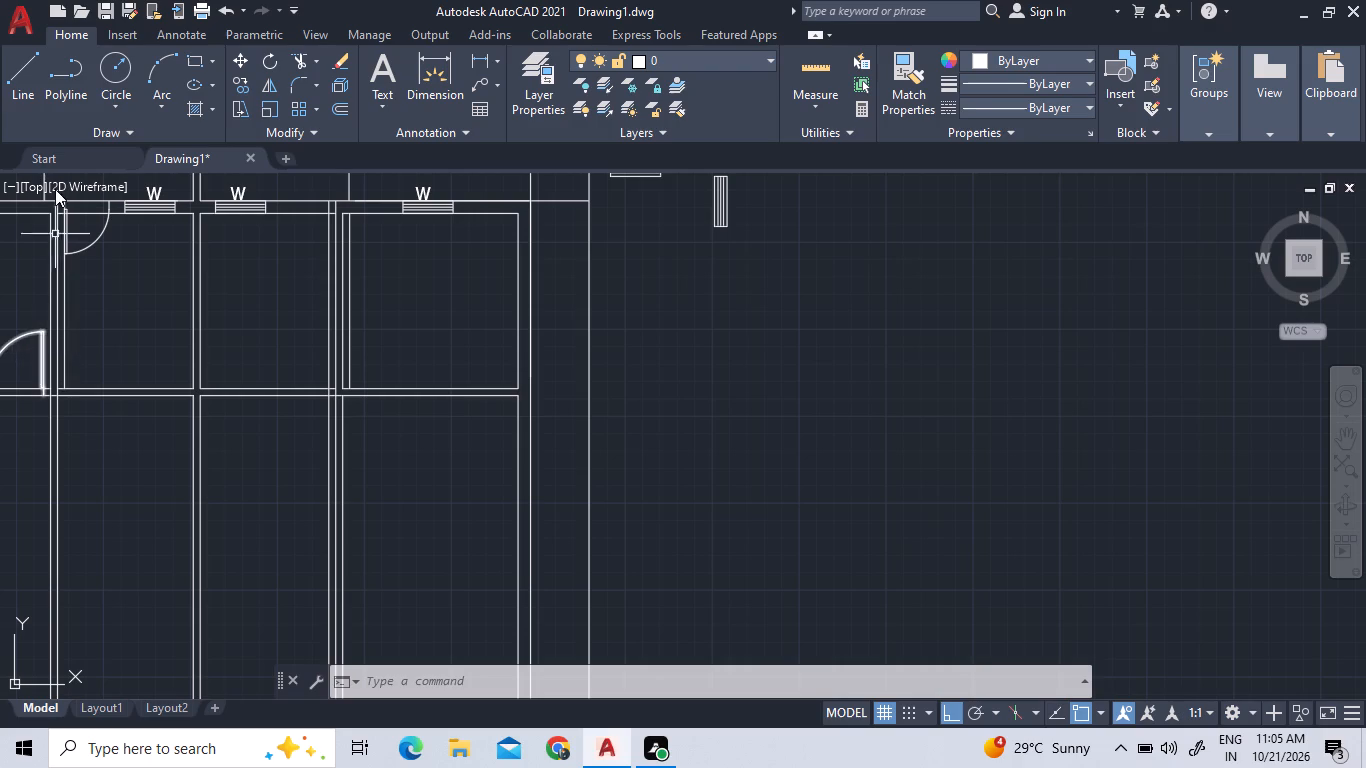
left_click(91, 241)
right_click(91, 241)
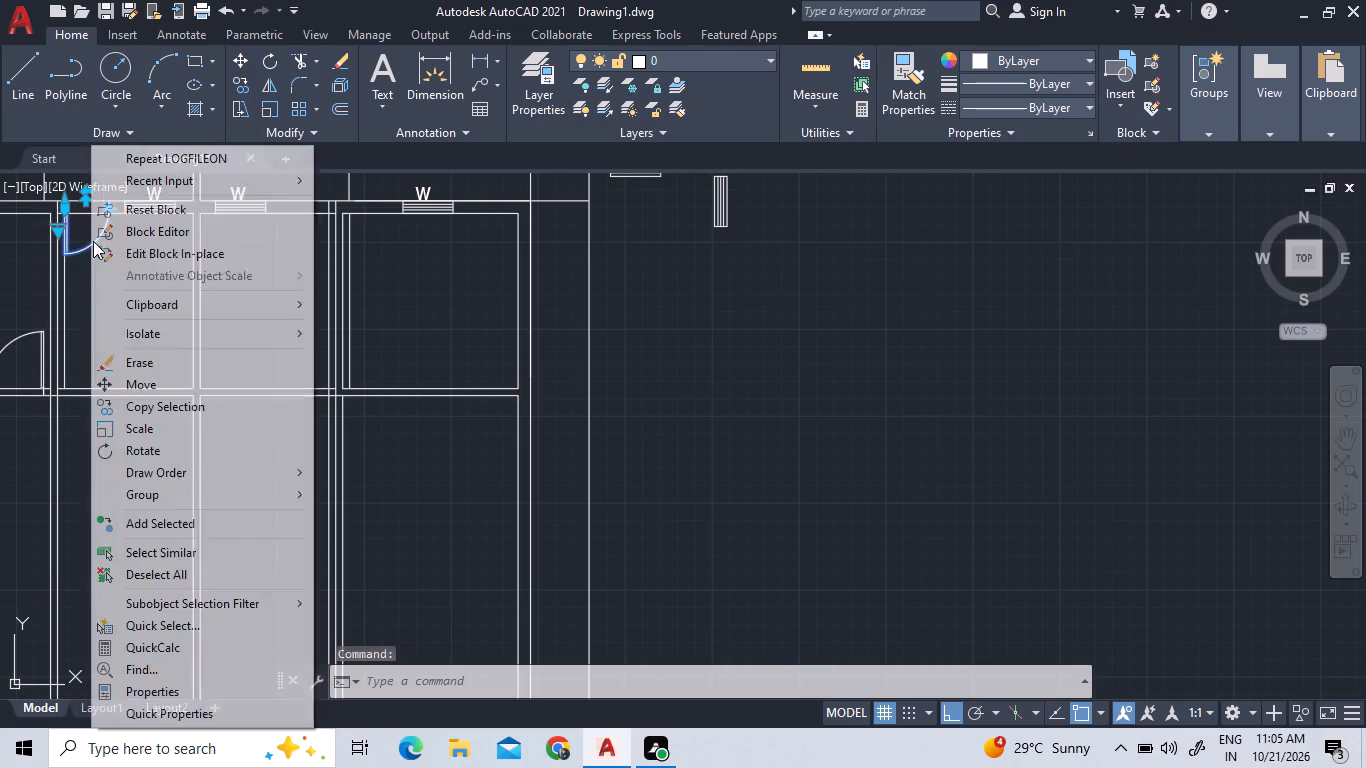
left_click(156, 403)
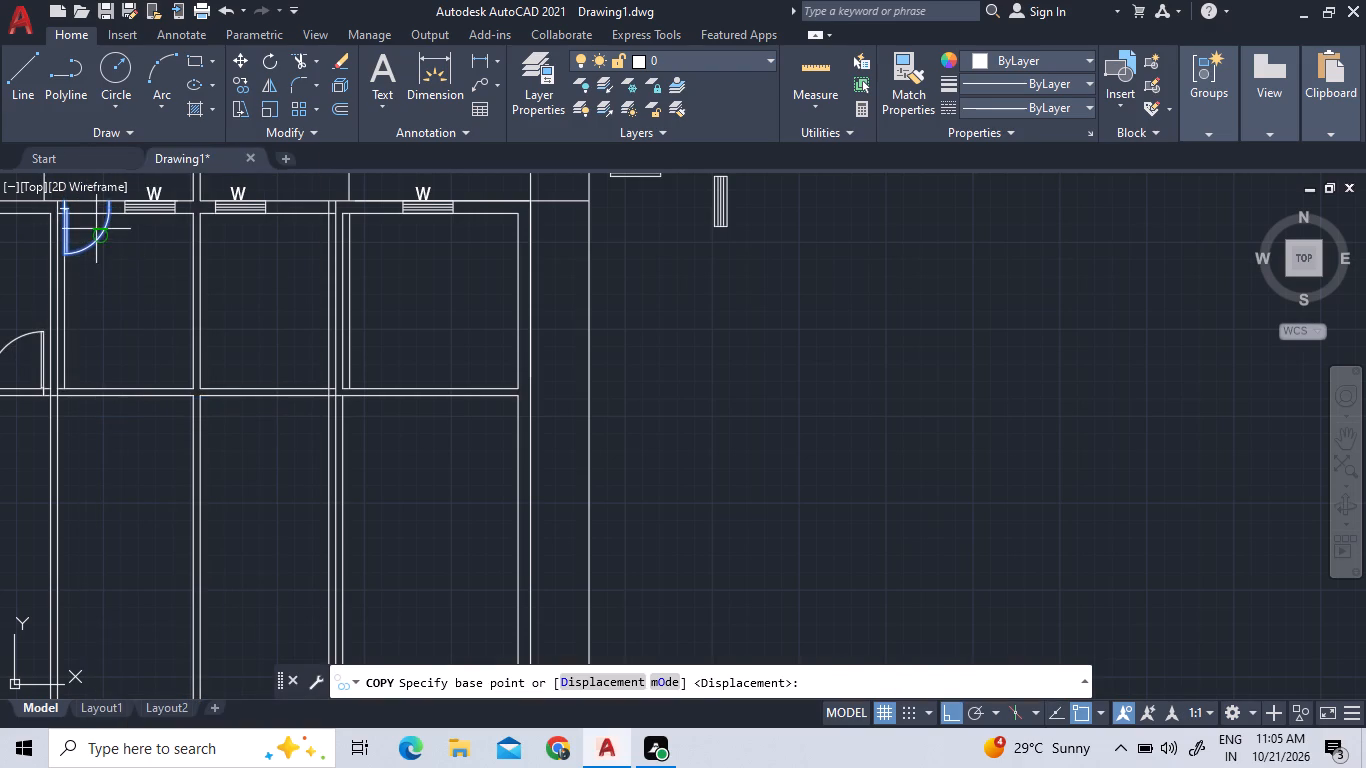
left_click(96, 227)
scroll(330, 253, "up", 3)
scroll(254, 316, "down", 2)
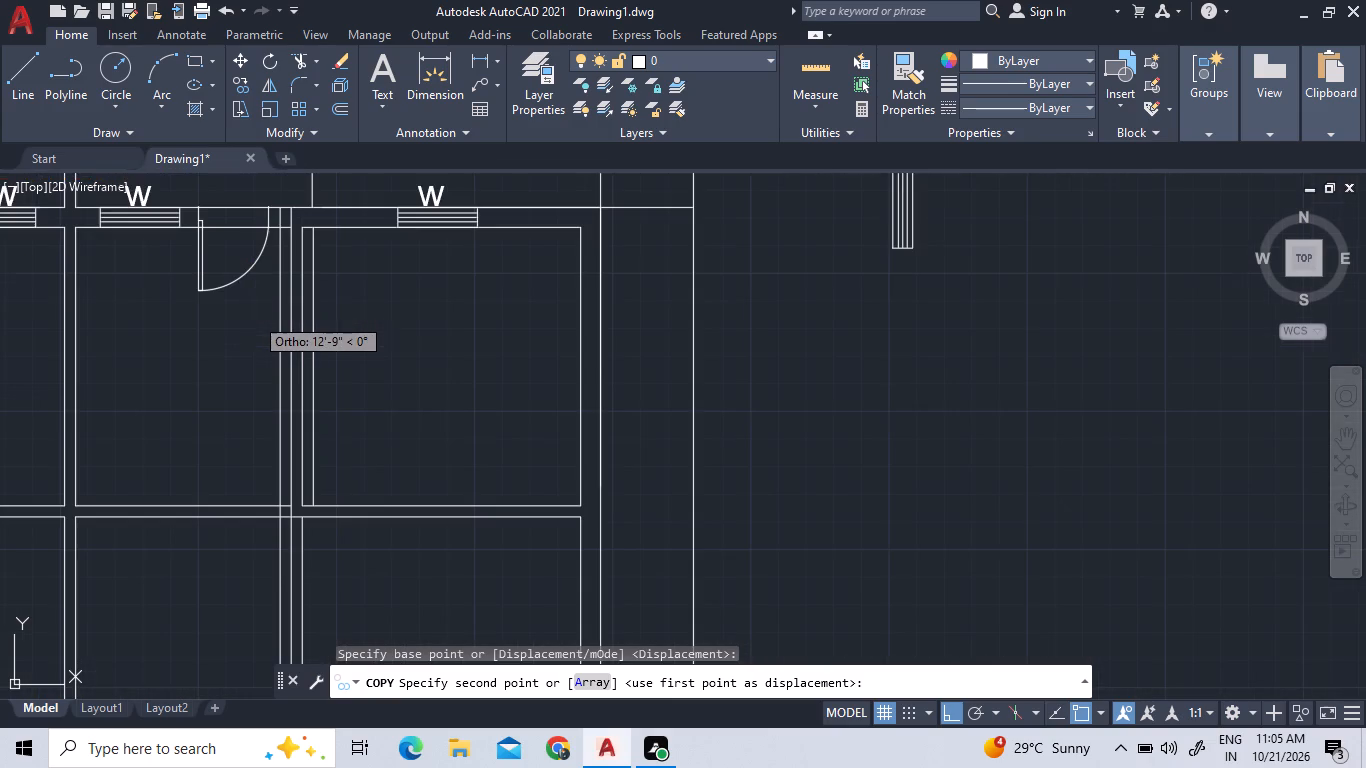
left_click(261, 317)
right_click(254, 314)
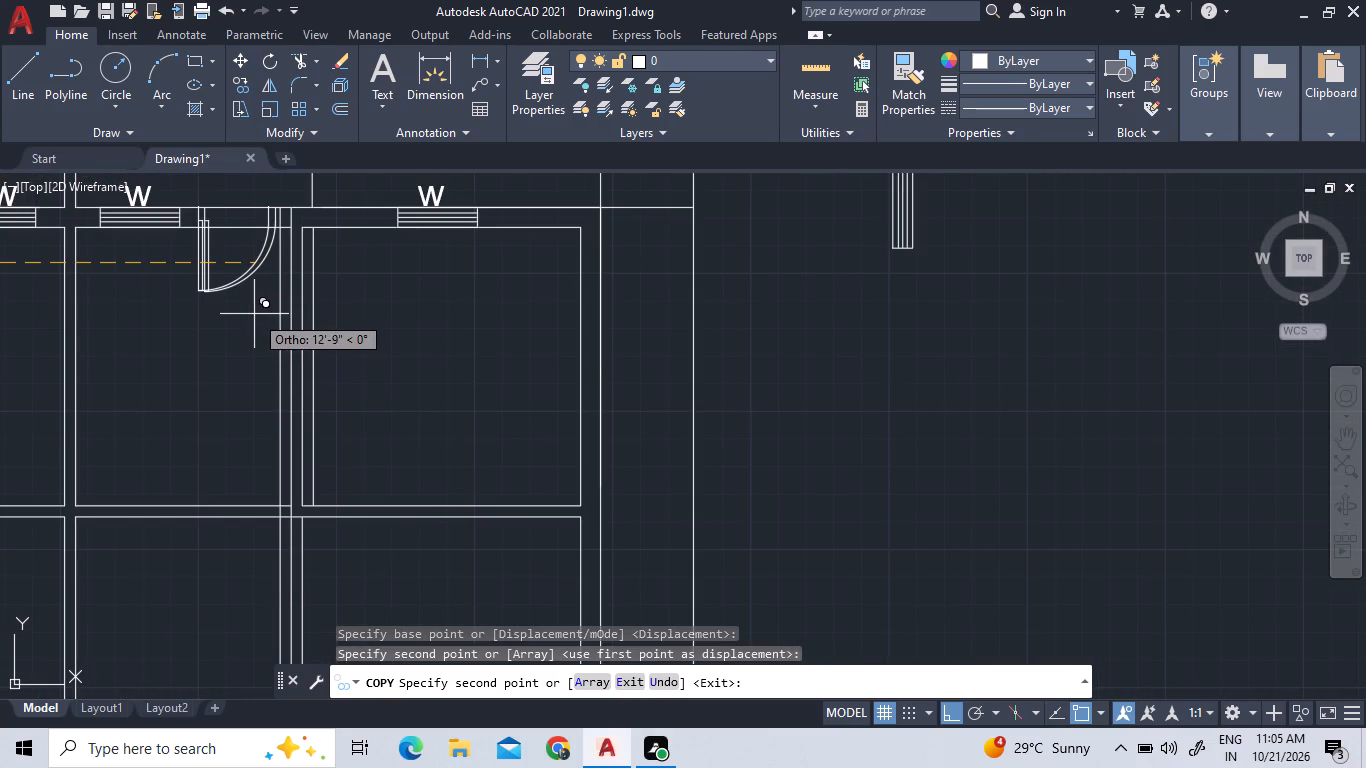
left_click(269, 330)
Flip the copied door horizontally so its leaf stands on the right, beside the partition.
left_click(242, 282)
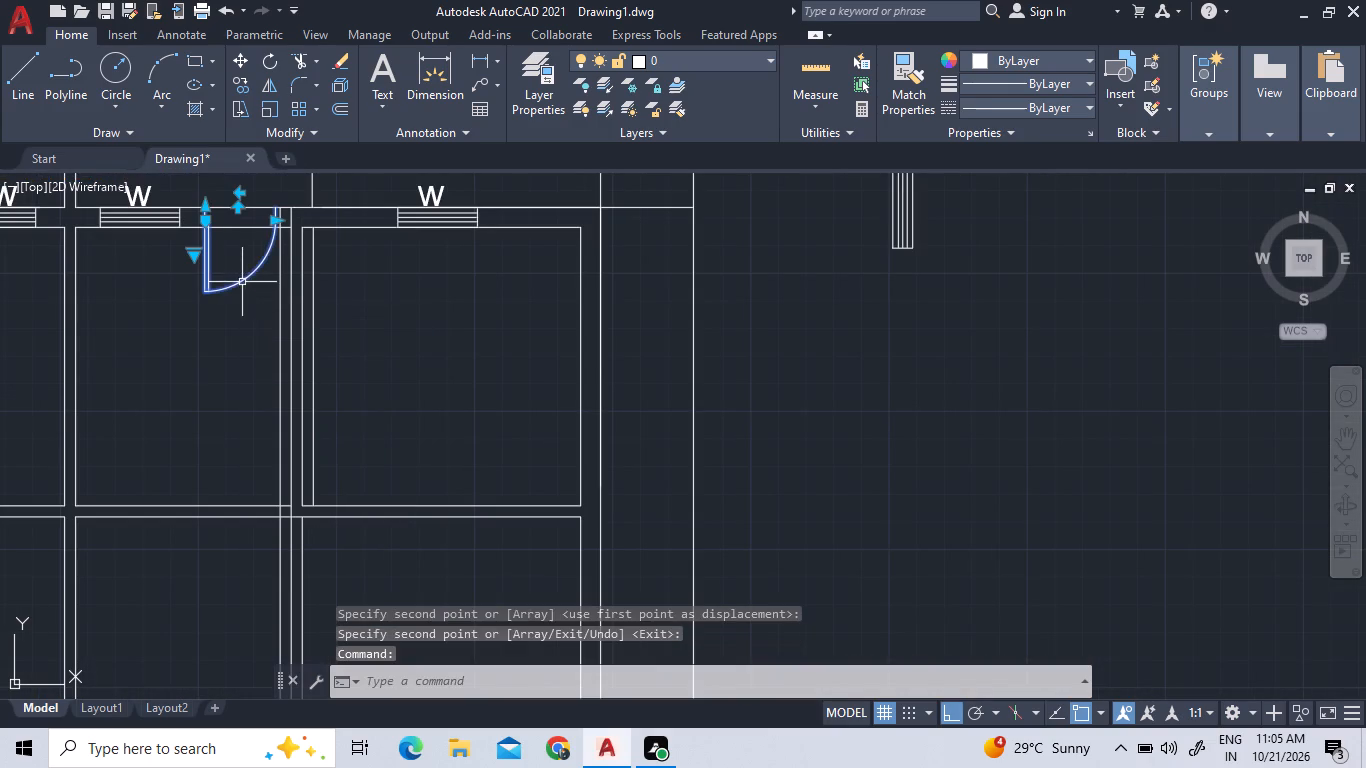
left_click(240, 192)
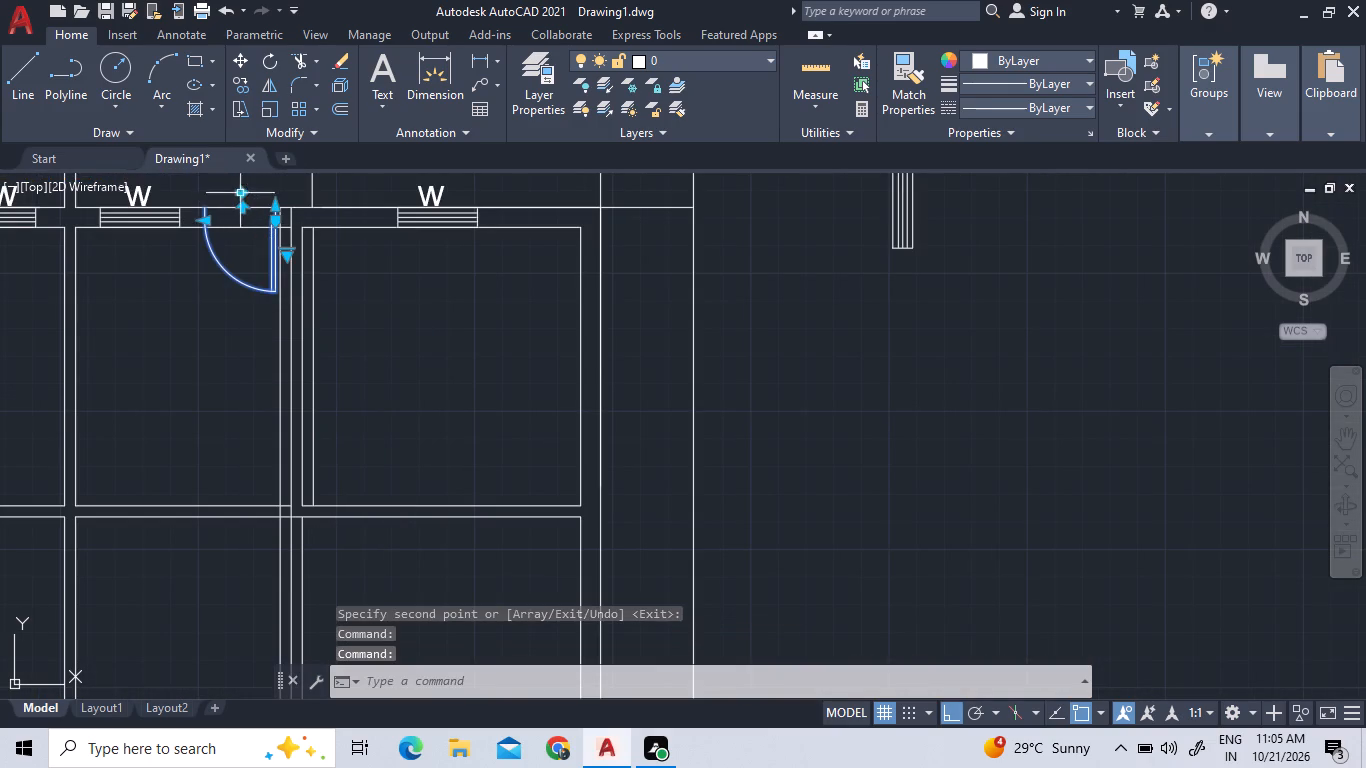
Move the flipped door so its upper hinge-side corner meets the top end of the adjacent 5" offset line.
scroll(244, 191, "up", 4)
right_click(343, 240)
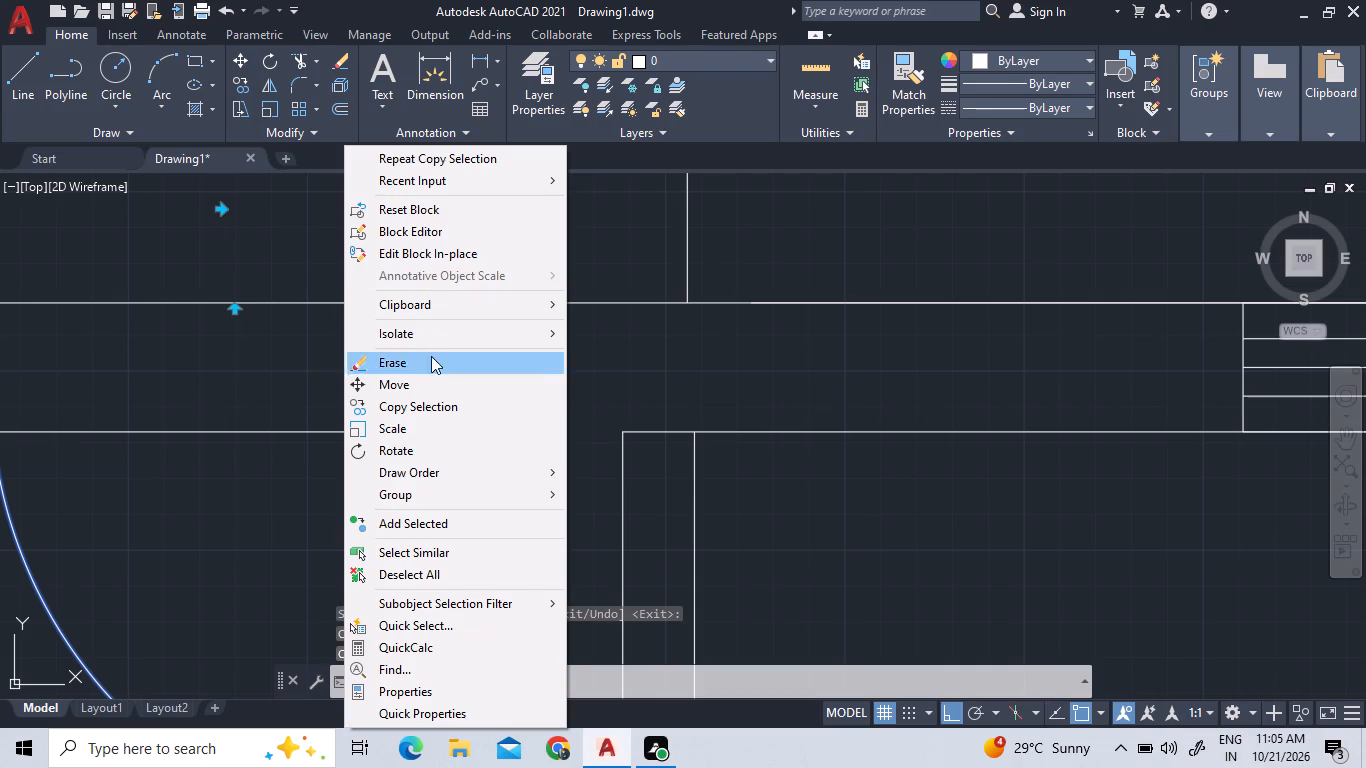
left_click(430, 386)
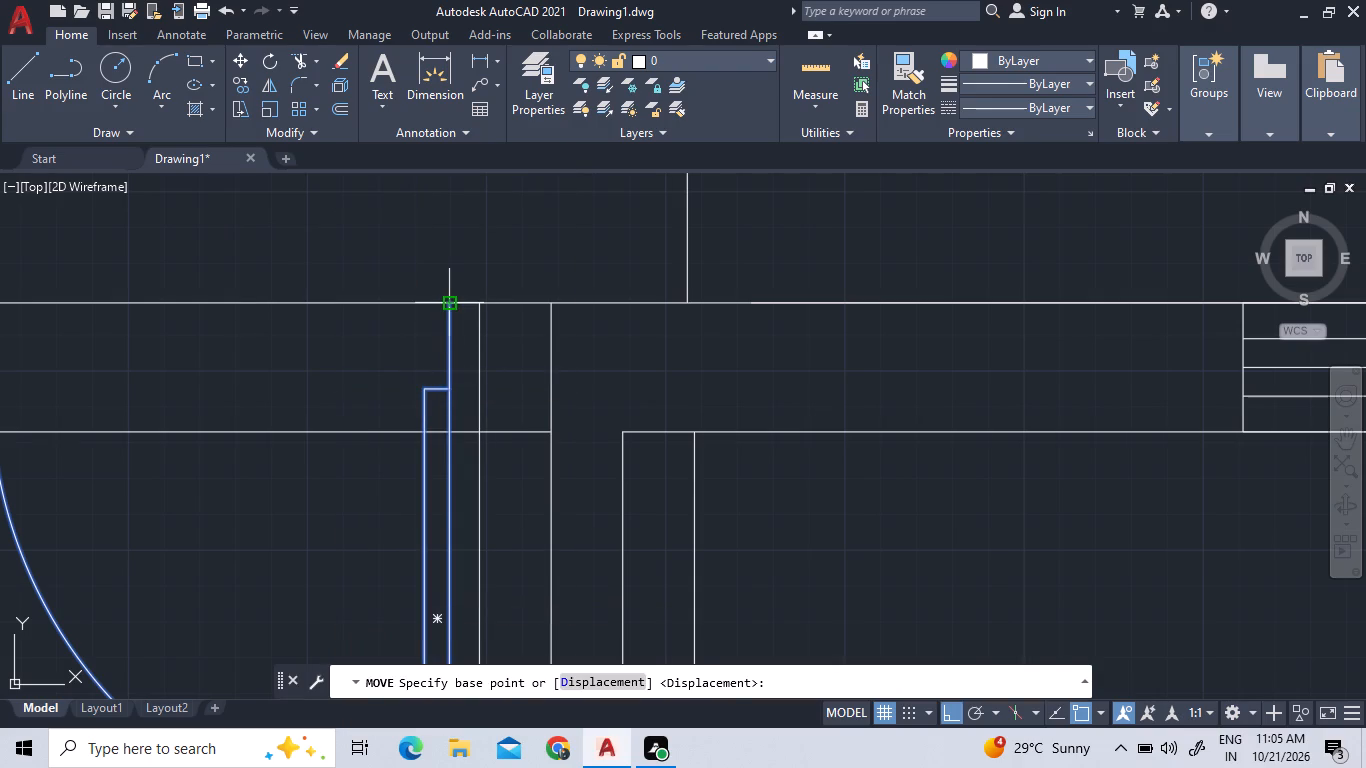
left_click(449, 304)
left_click(477, 303)
scroll(408, 261, "down", 4)
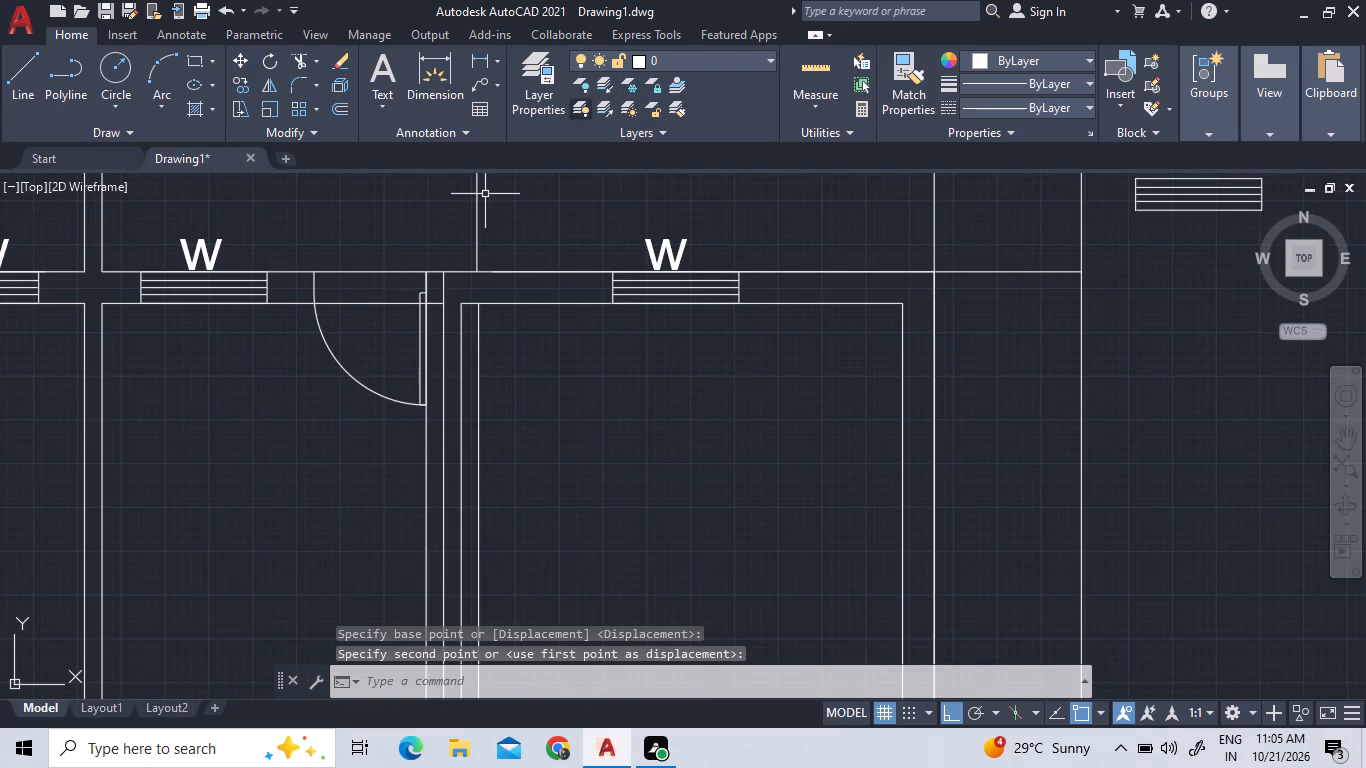
Copy the door in the left room's lower wall horizontally into the lower wall of the far right room.
scroll(369, 234, "down", 2)
left_click(83, 395)
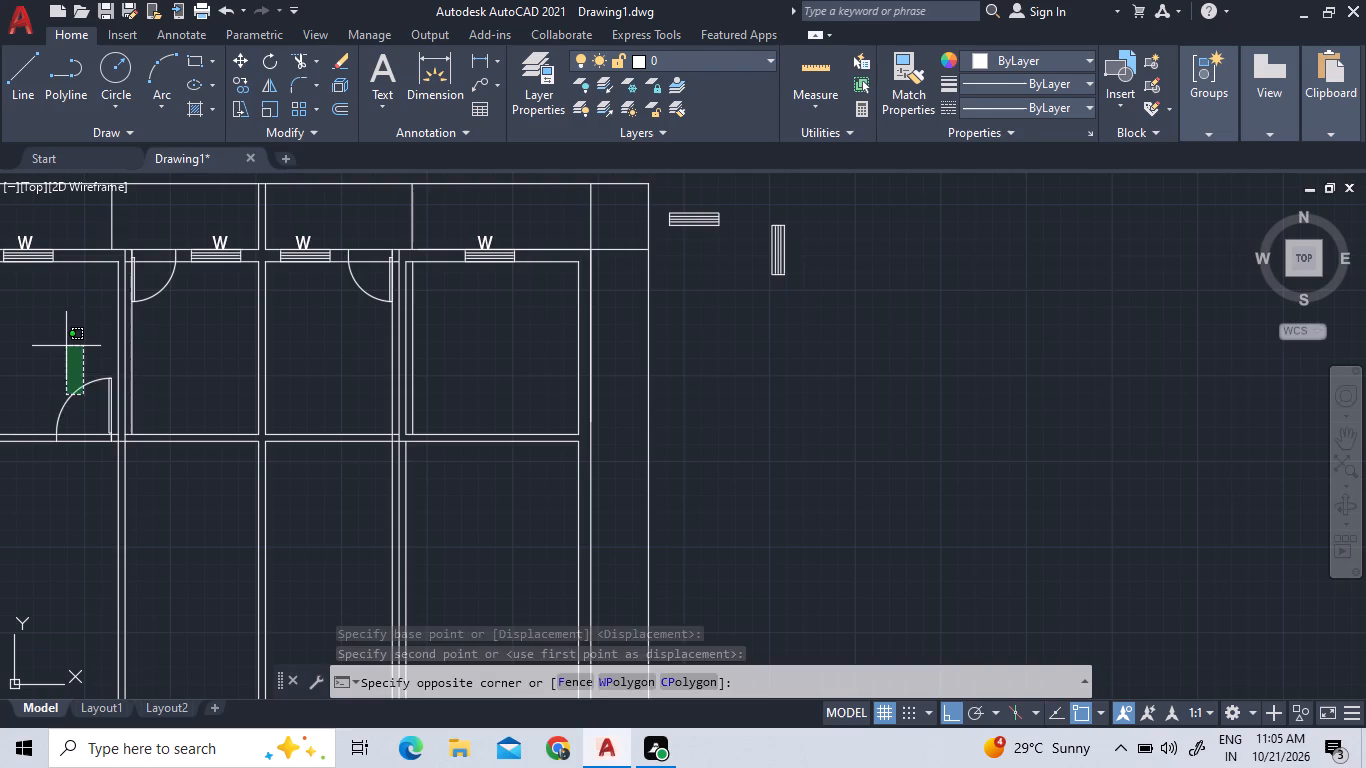
left_click(66, 344)
right_click(66, 344)
left_click(149, 400)
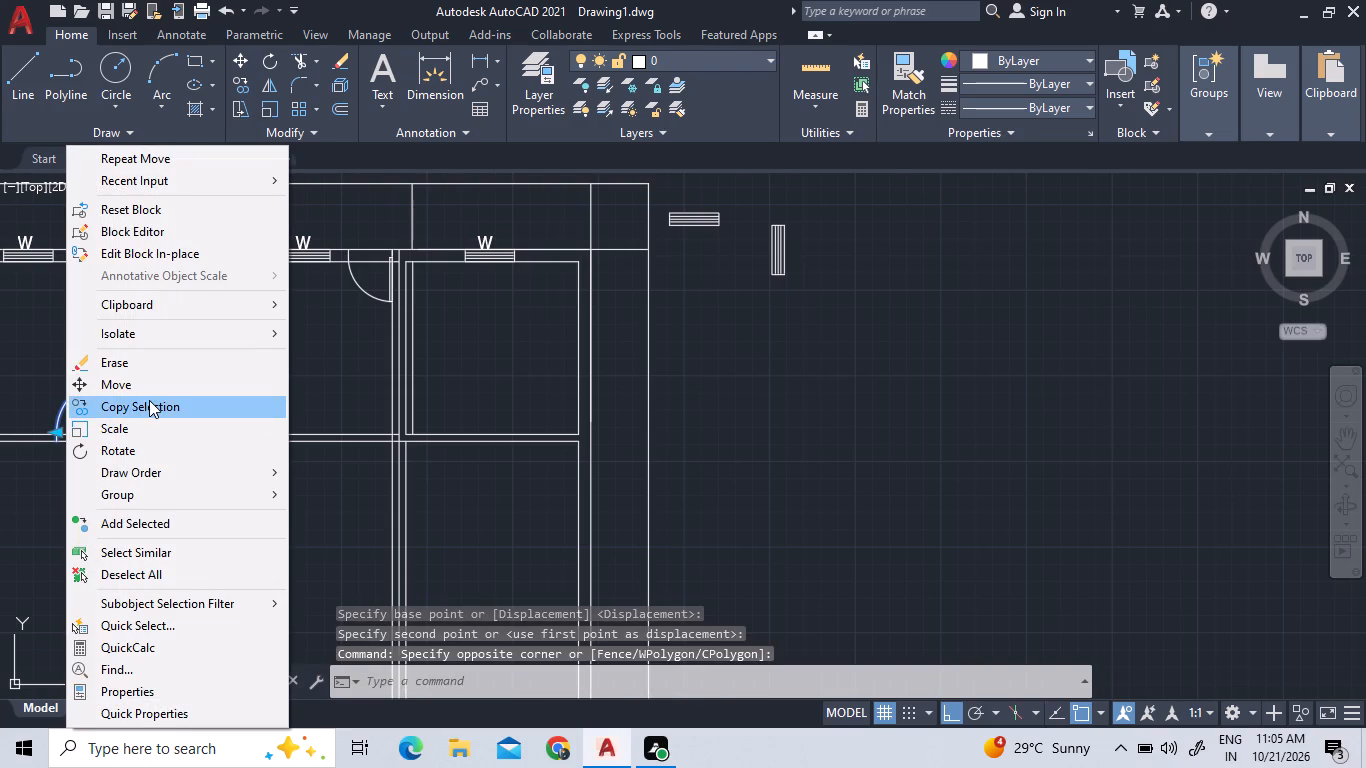
left_click(150, 401)
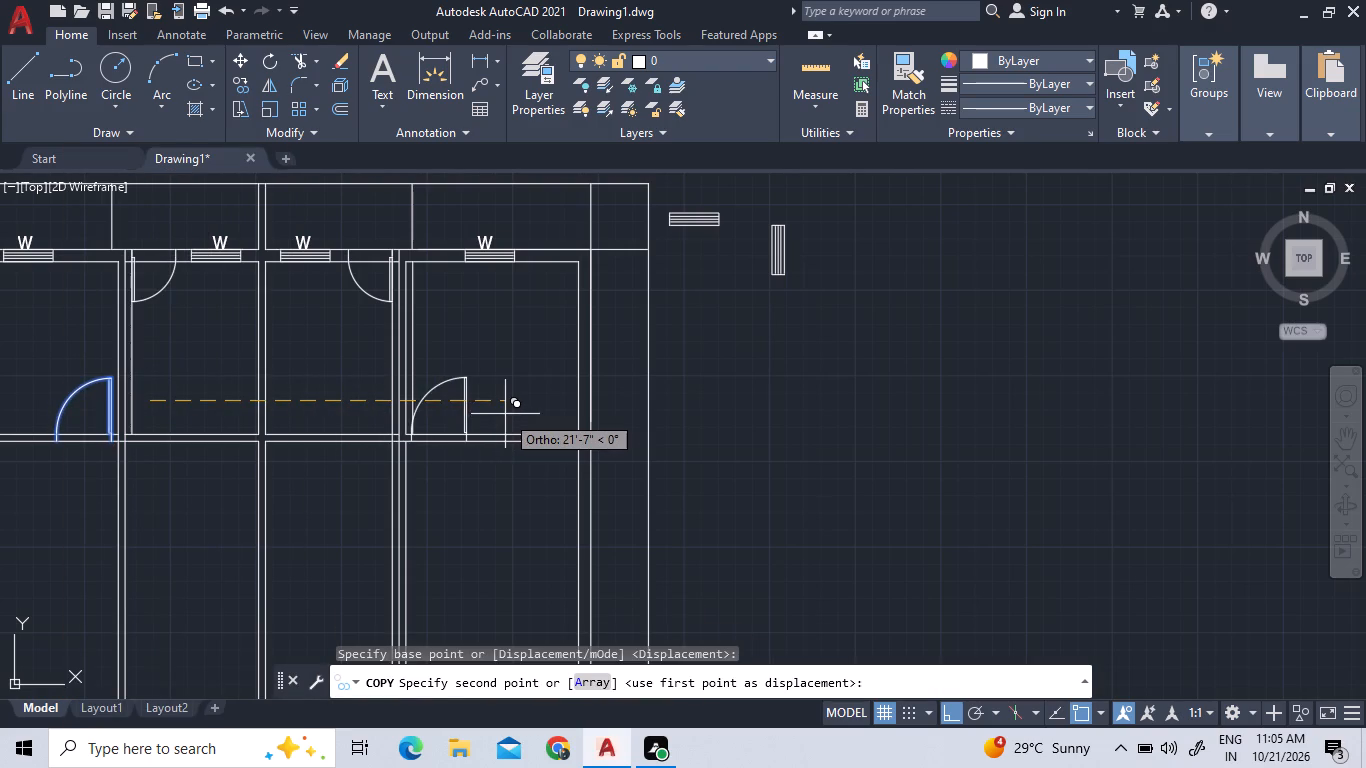
scroll(505, 414, "up", 1)
left_click(512, 413)
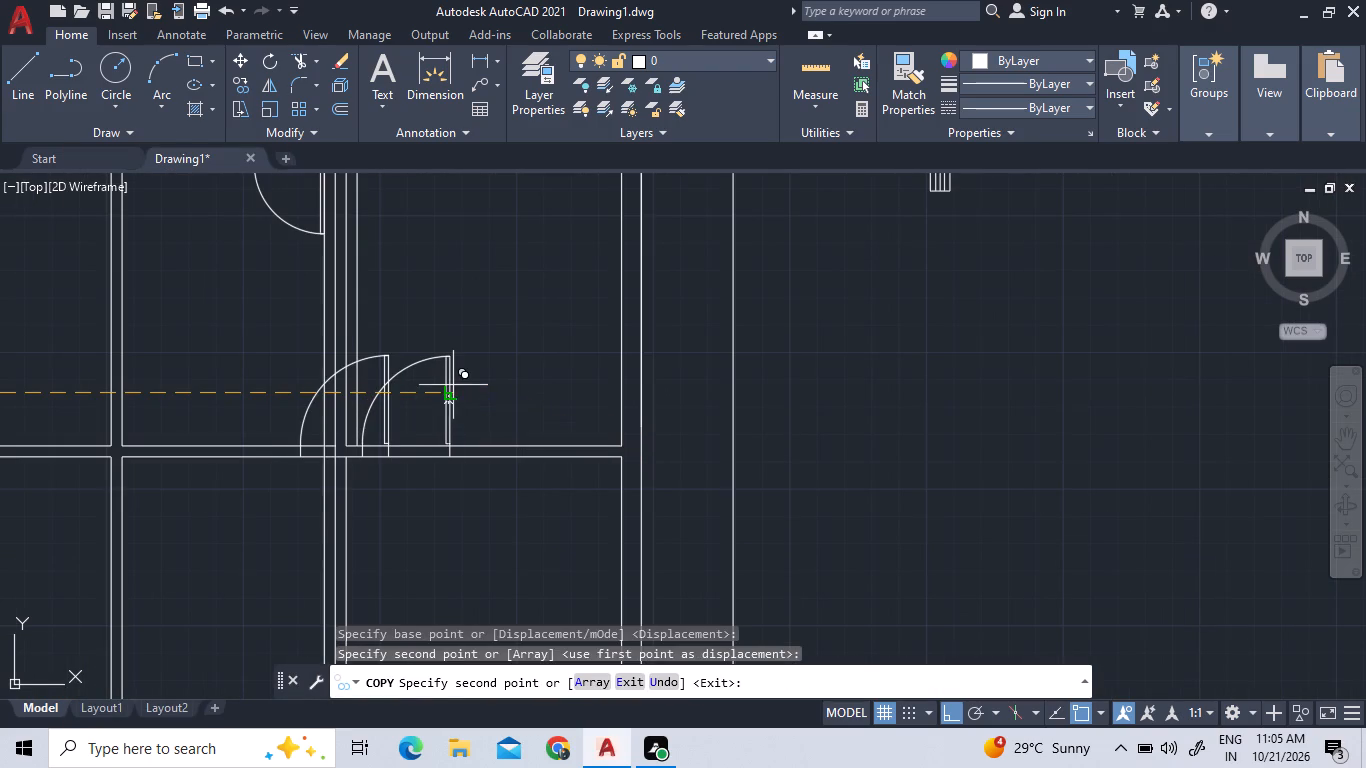
right_click(453, 384)
left_click(486, 389)
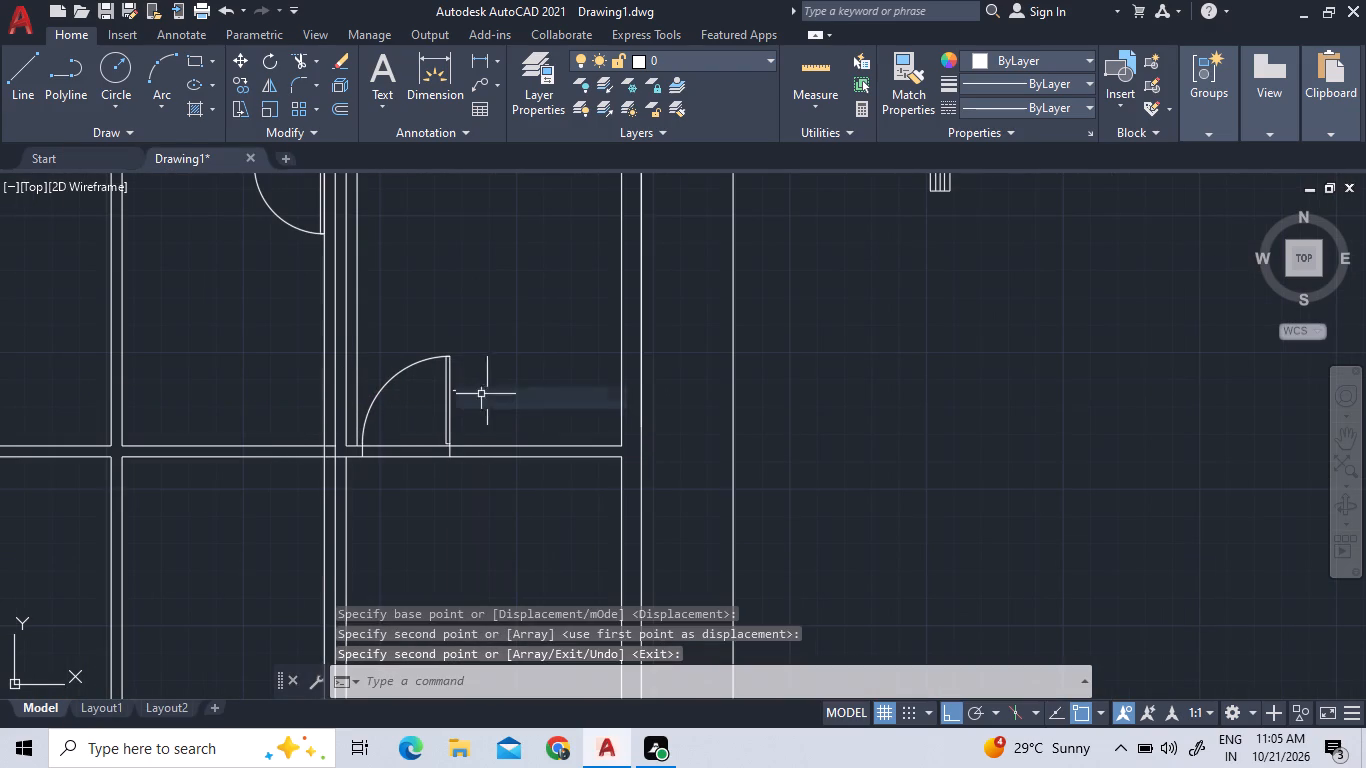
Flip the far right room's copied door horizontally so its leaf stands on the left.
left_click(445, 406)
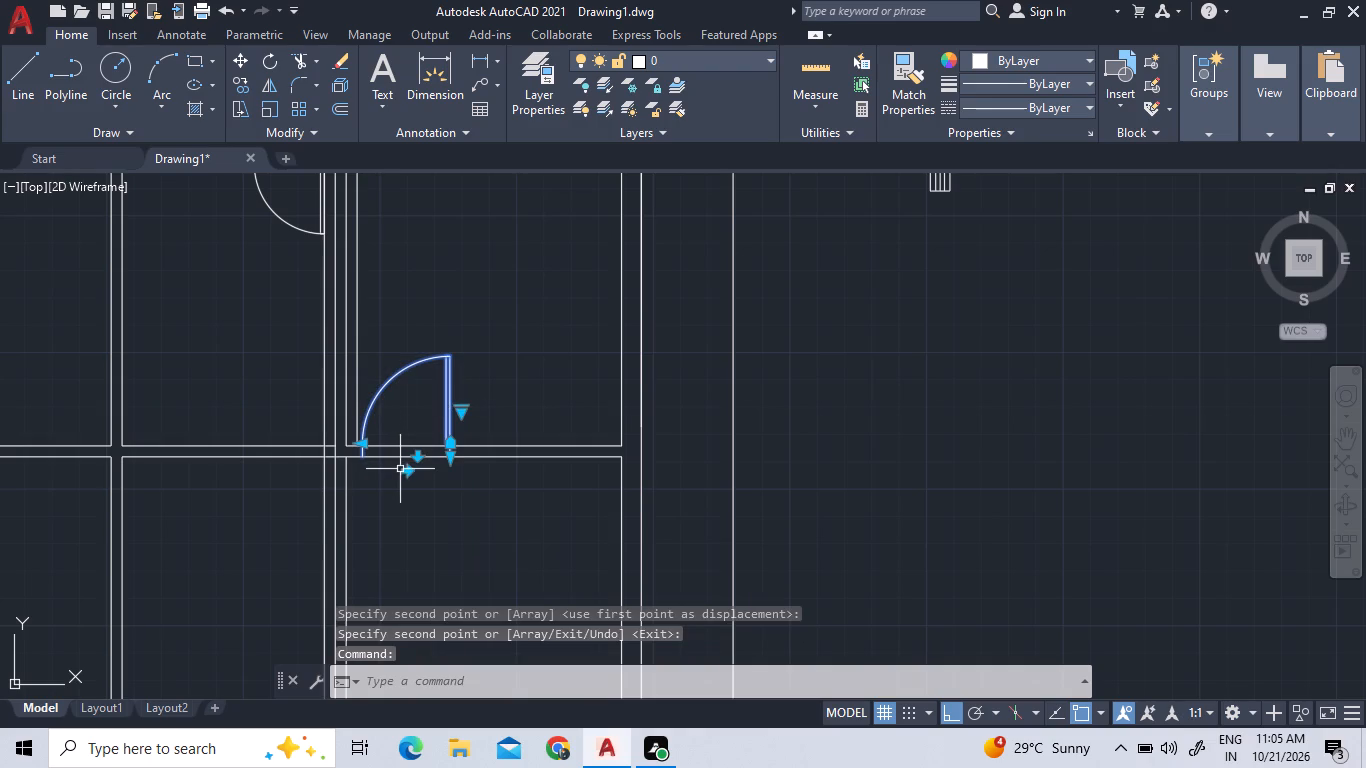
left_click(405, 470)
Move the far right room's door left so its hinge side meets the lower end of the 5" offset line.
scroll(371, 471, "up", 3)
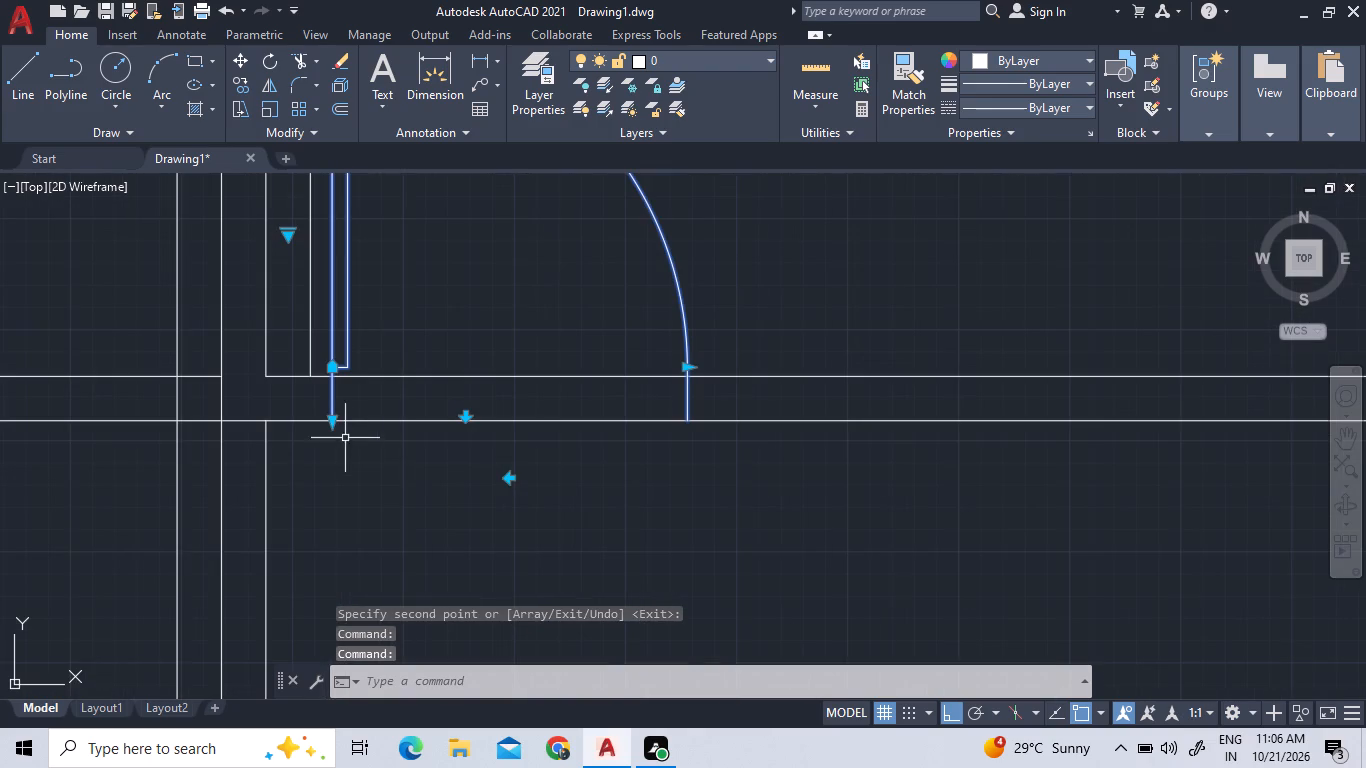
scroll(251, 403, "up", 3)
scroll(397, 357, "down", 3)
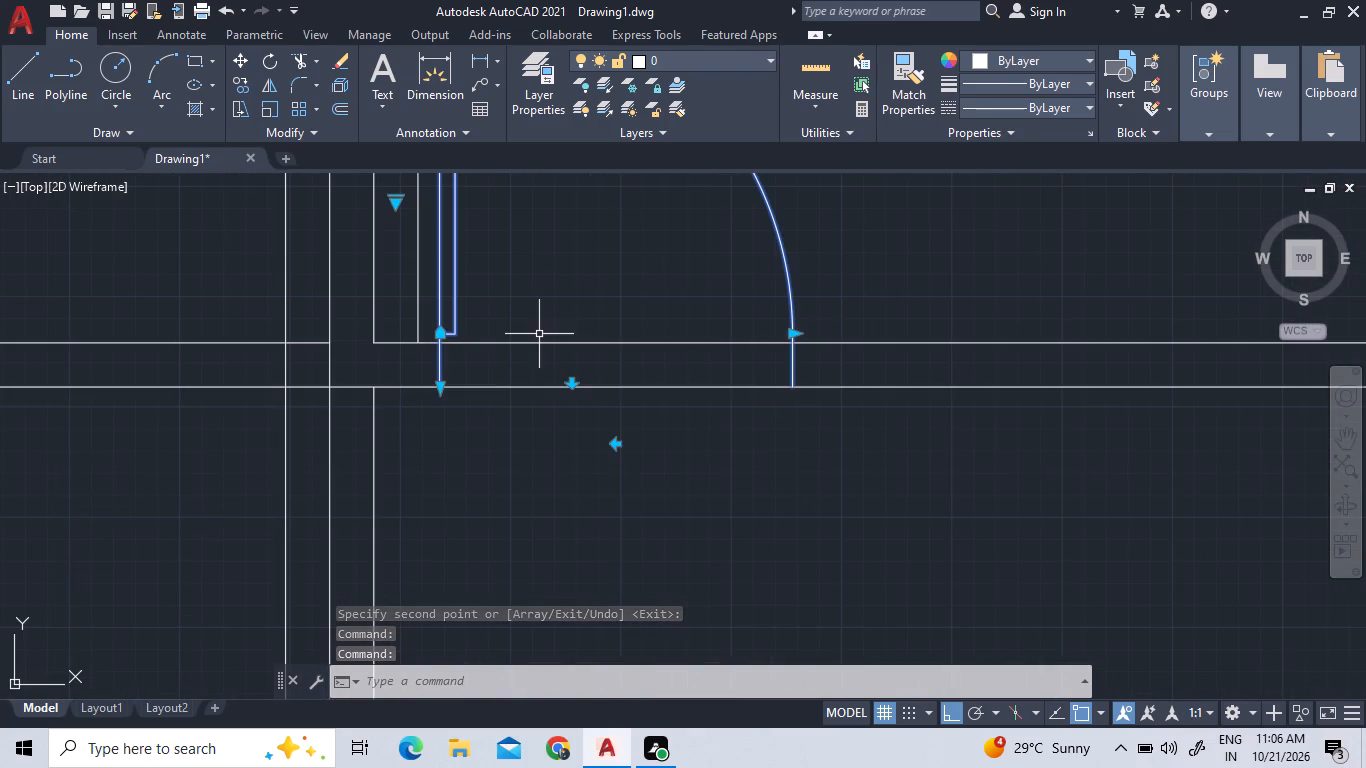
right_click_drag(539, 334, 530, 340)
left_click(582, 387)
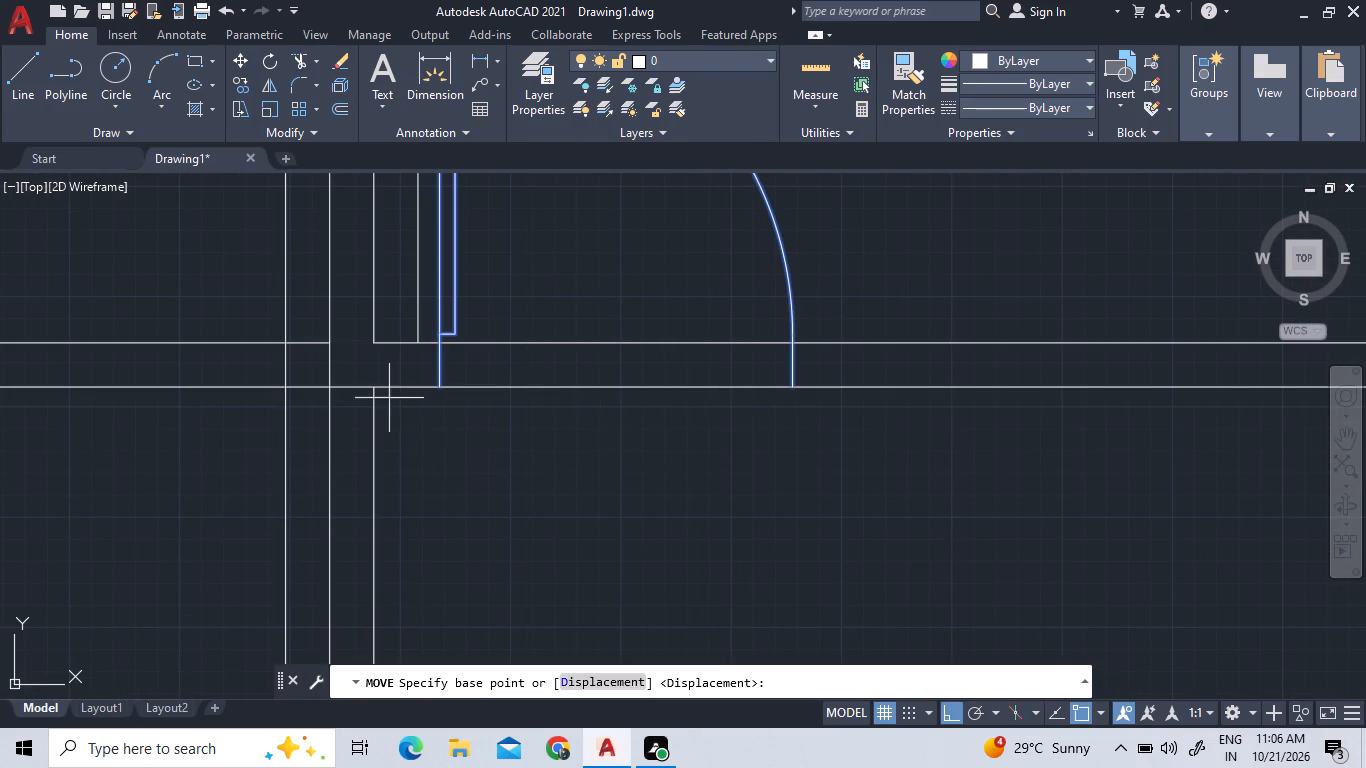
left_click(439, 346)
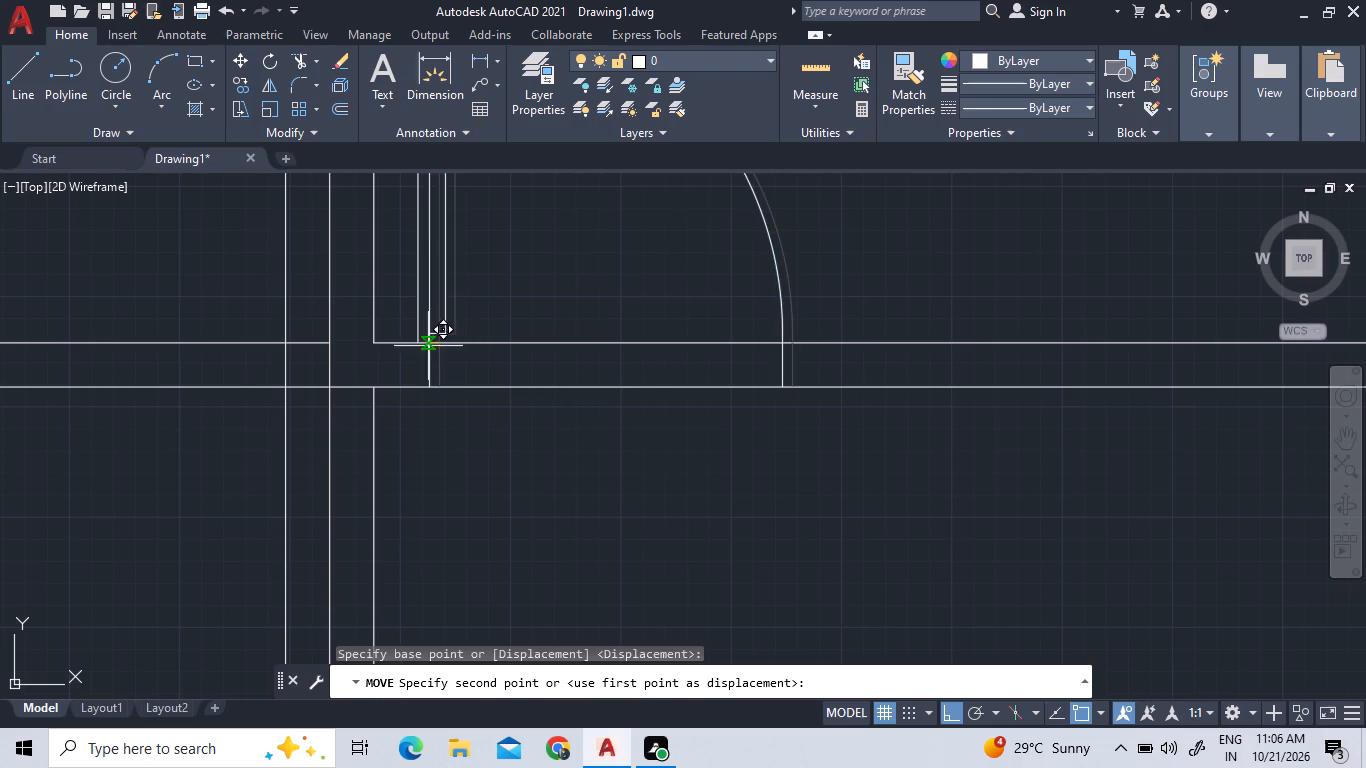
left_click(423, 346)
Trim both upper wall lines across the door openings of the left and right middle rooms.
scroll(493, 320, "down", 3)
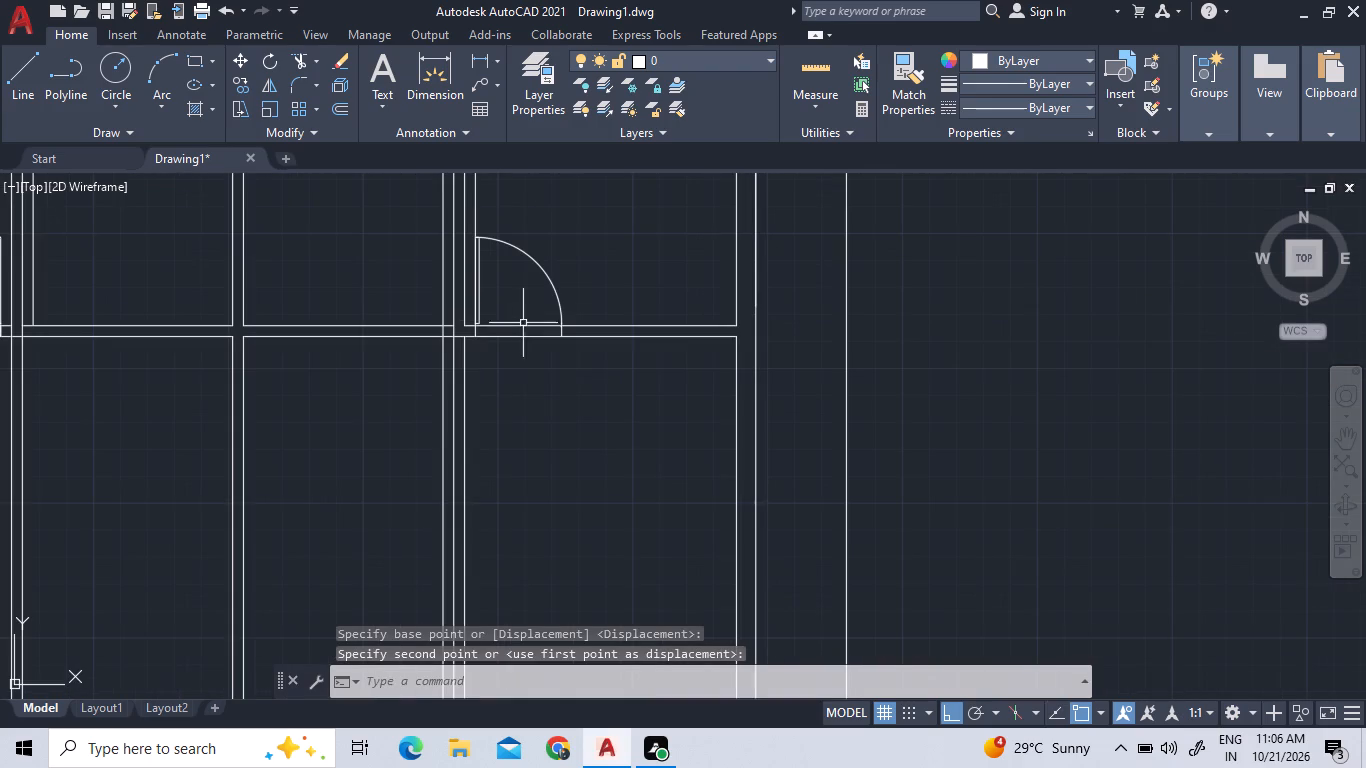
scroll(536, 323, "down", 3)
scroll(495, 232, "up", 3)
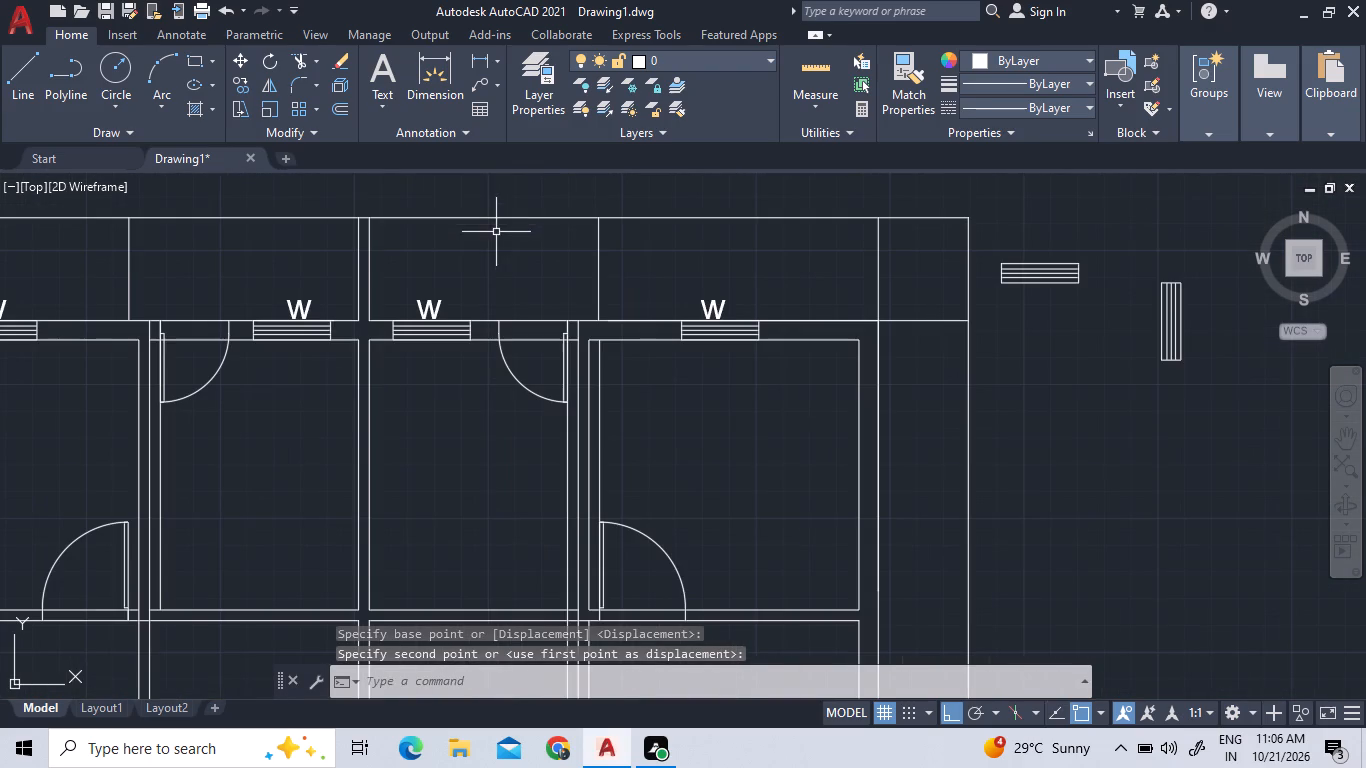
left_click(298, 56)
left_click(204, 337)
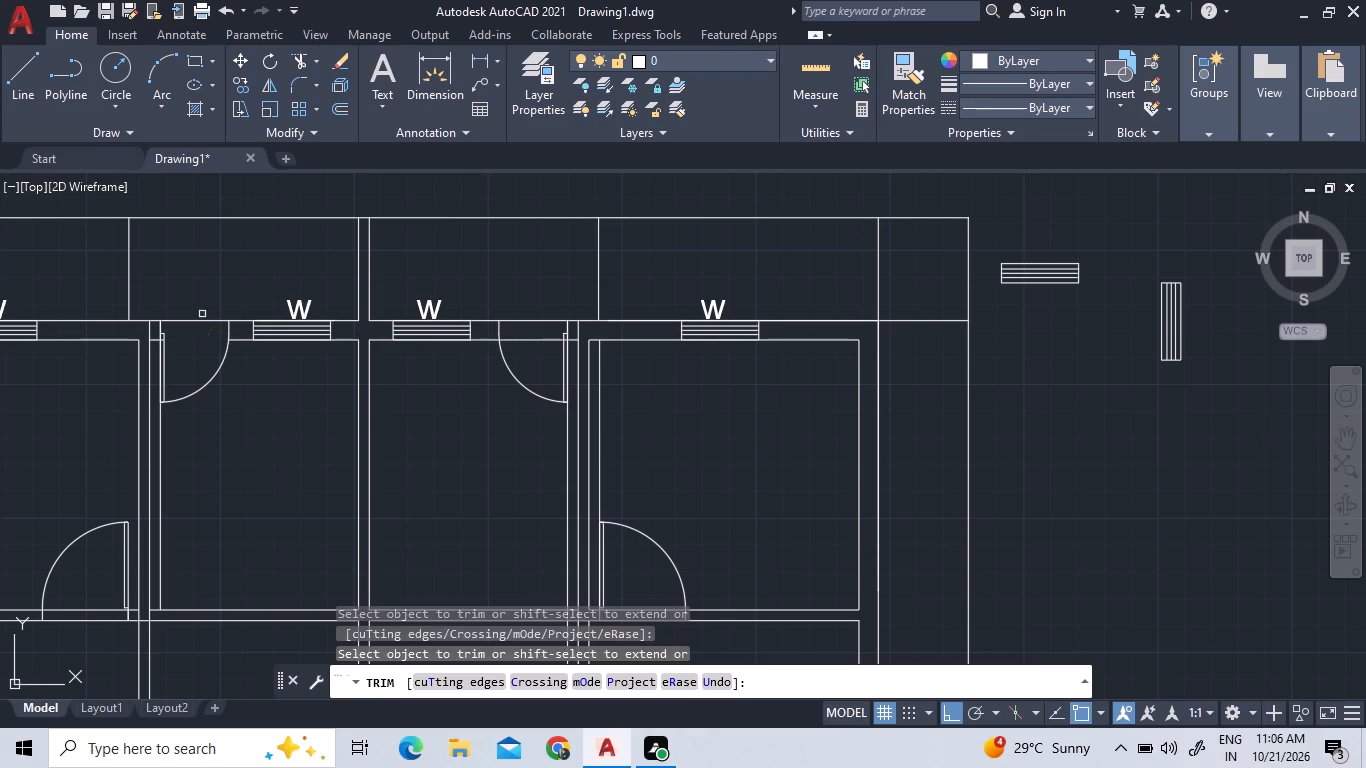
left_click(202, 314)
left_click(190, 350)
left_click(516, 312)
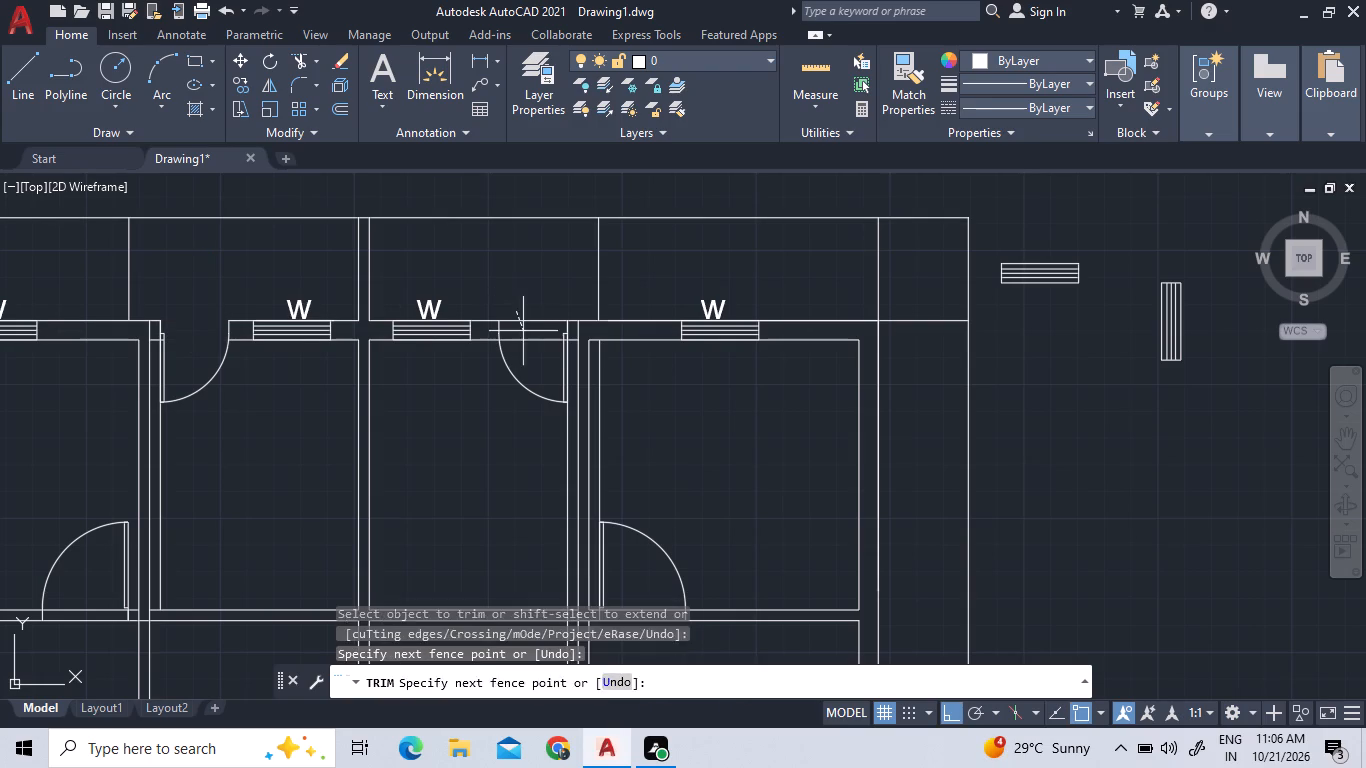
left_click(529, 368)
Trim both lower wall lines across the door openings of the far right and far left rooms.
scroll(640, 323, "down", 4)
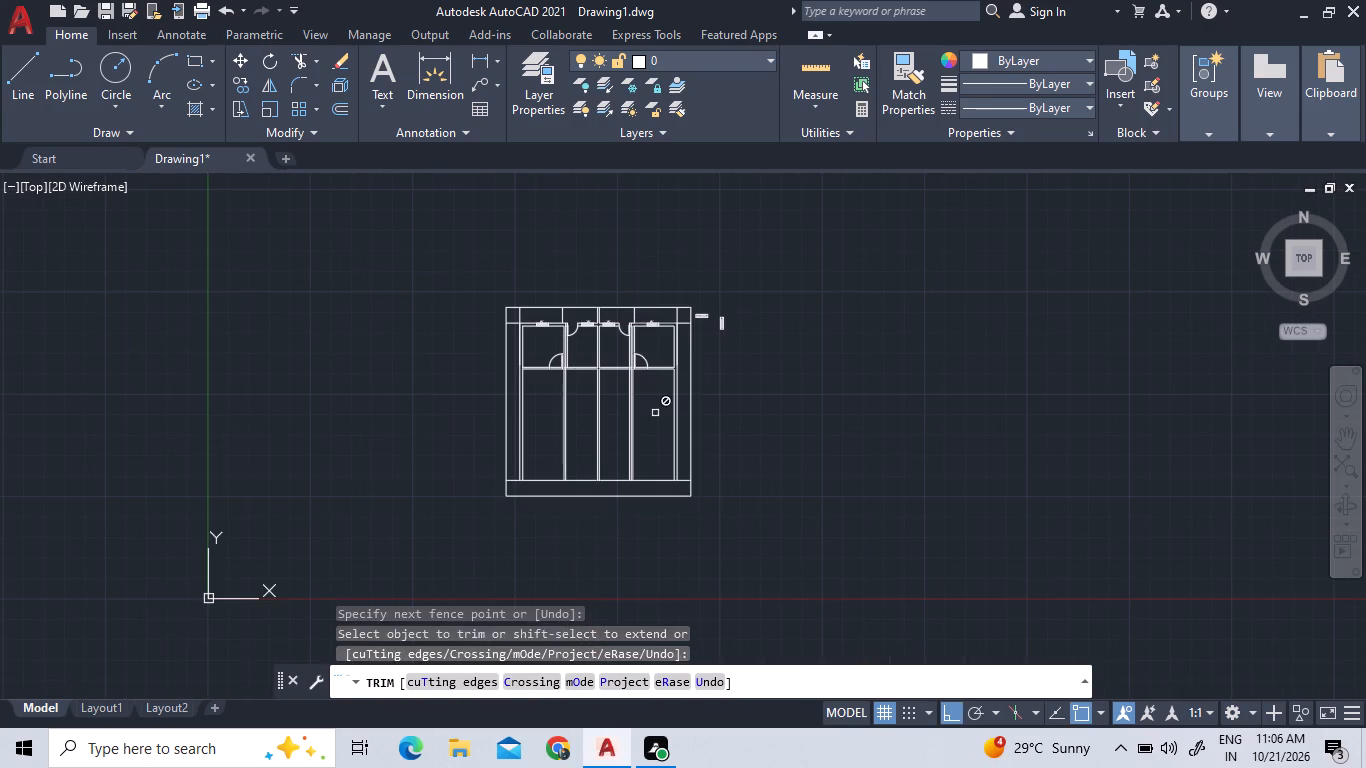
scroll(653, 402, "up", 3)
left_click(598, 271)
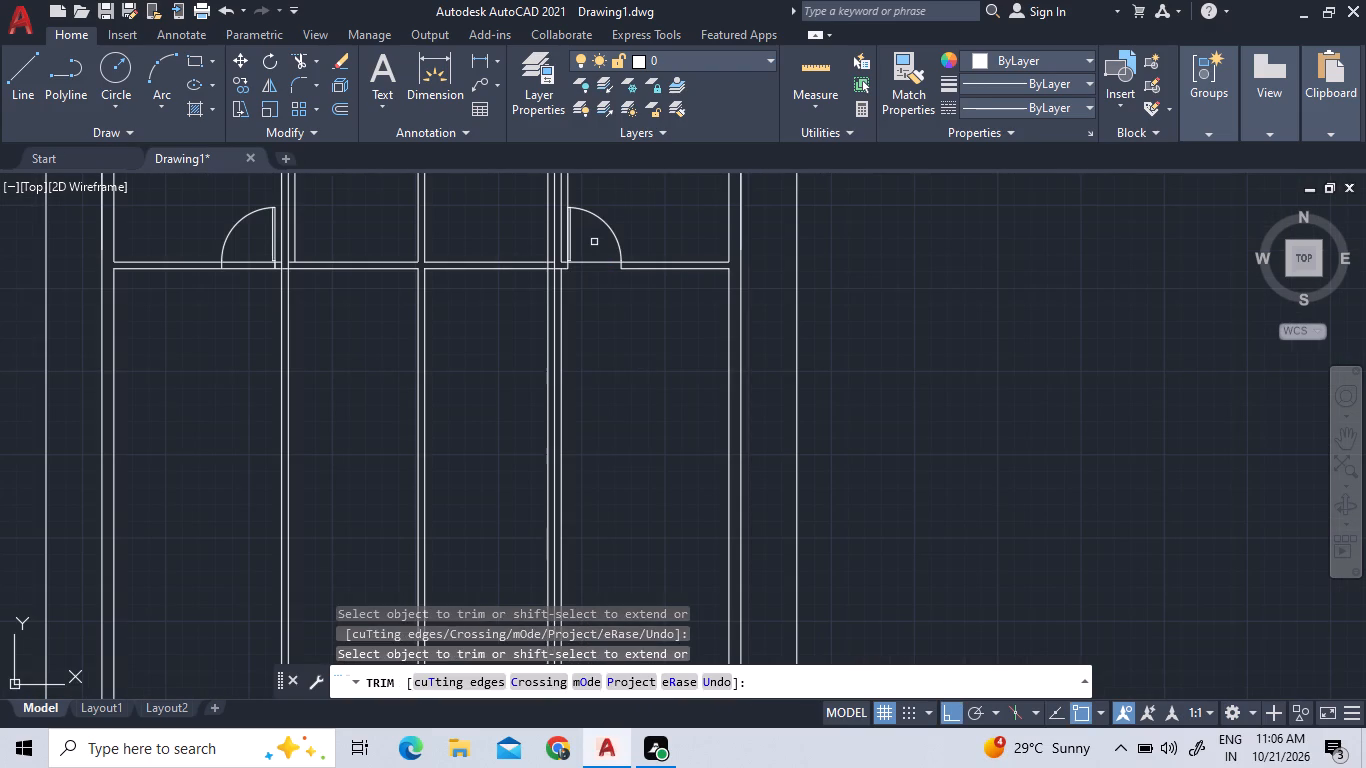
left_click(594, 240)
left_click(594, 273)
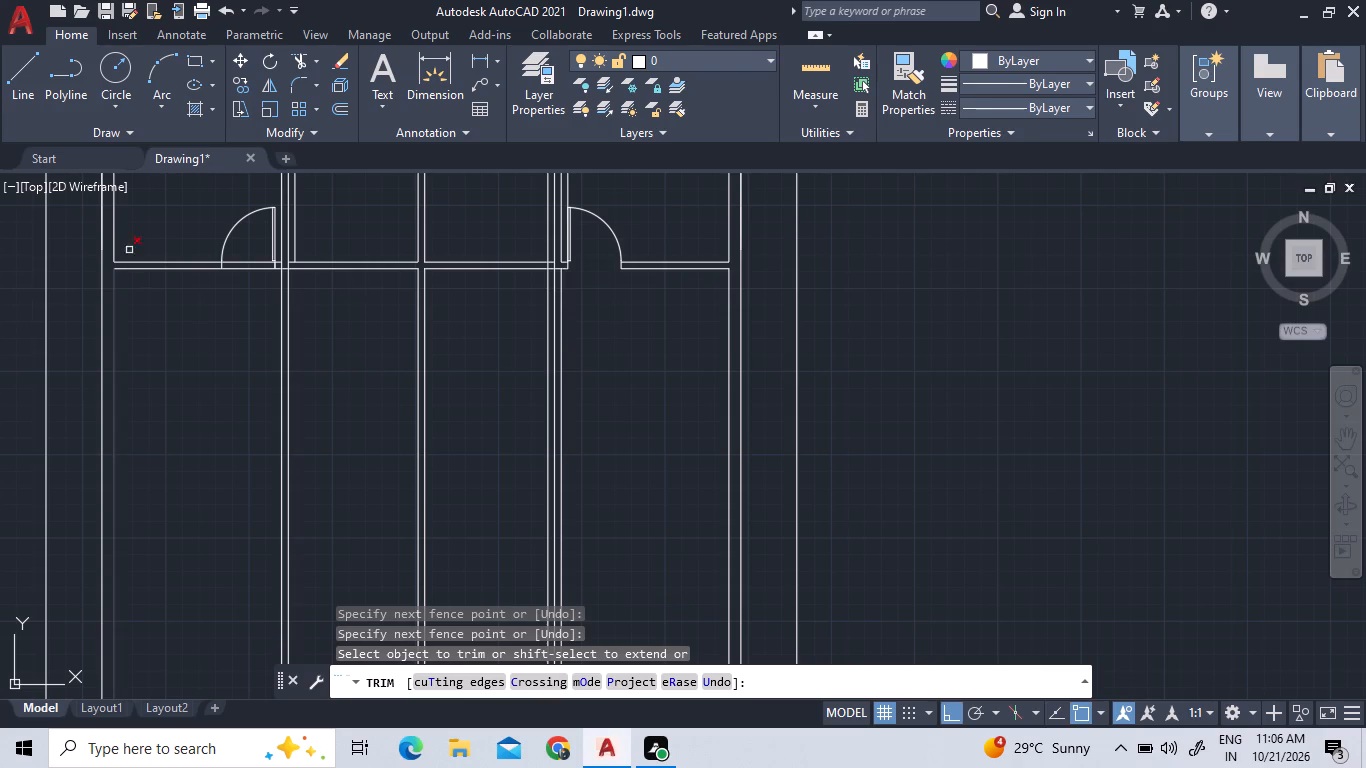
scroll(144, 234, "up", 3)
left_click(550, 313)
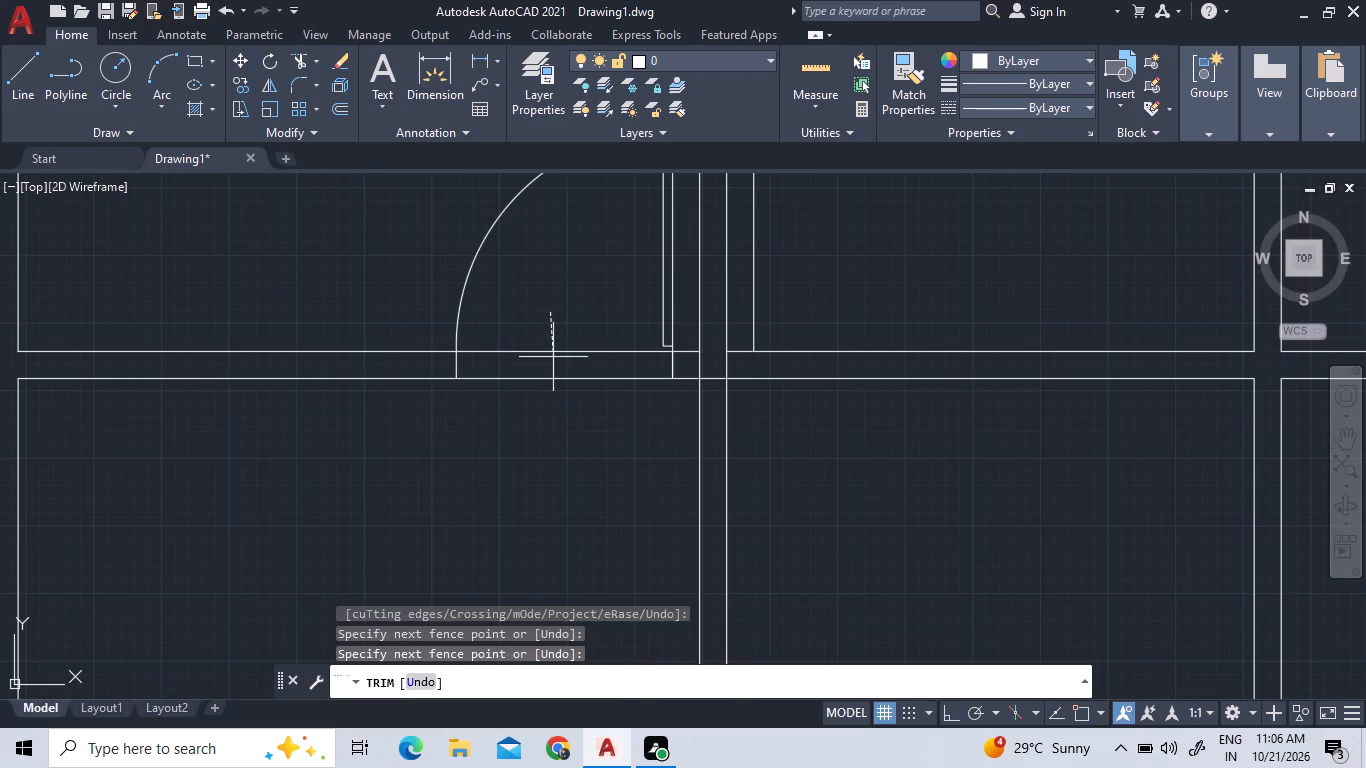
left_click(554, 405)
Trim the leftover lower wall line stubs at the hinge sides of the left and right middle rooms' doors.
scroll(481, 413, "down", 5)
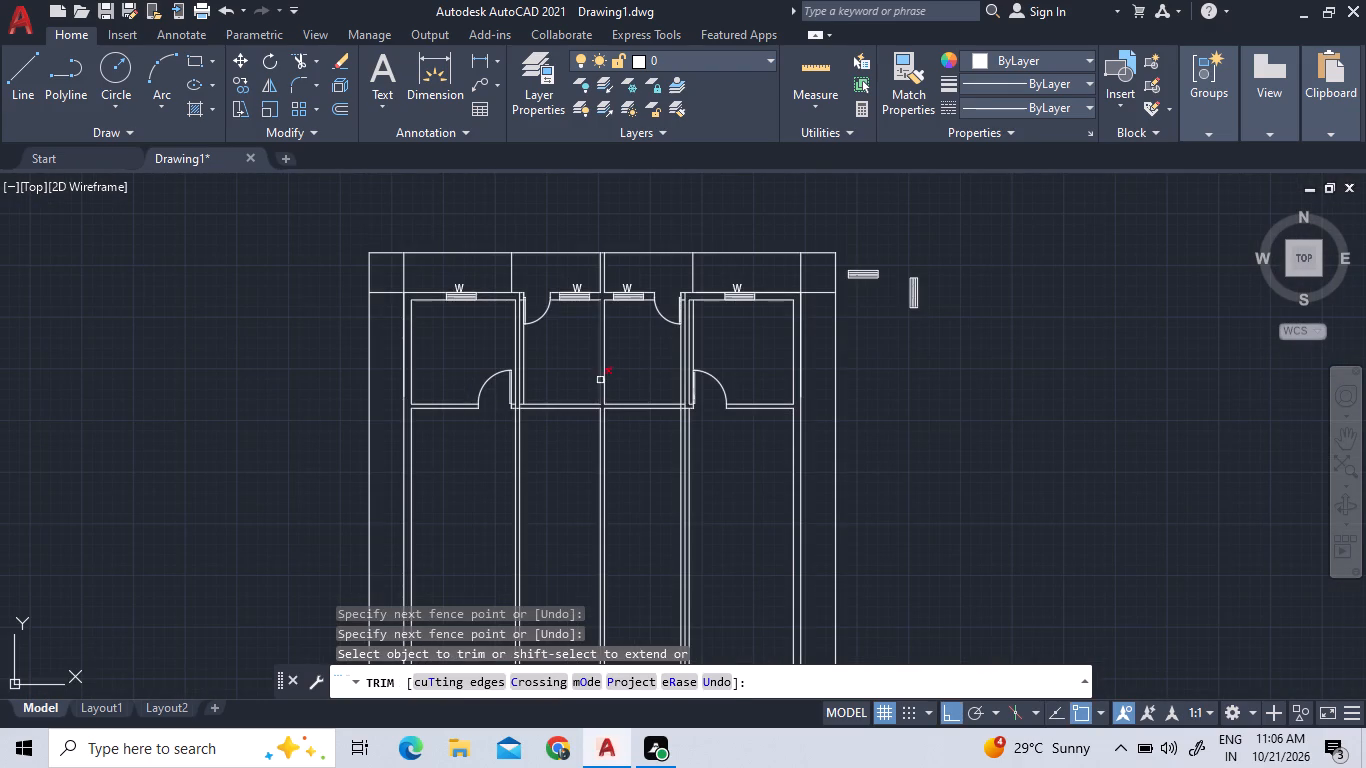
scroll(564, 302, "up", 4)
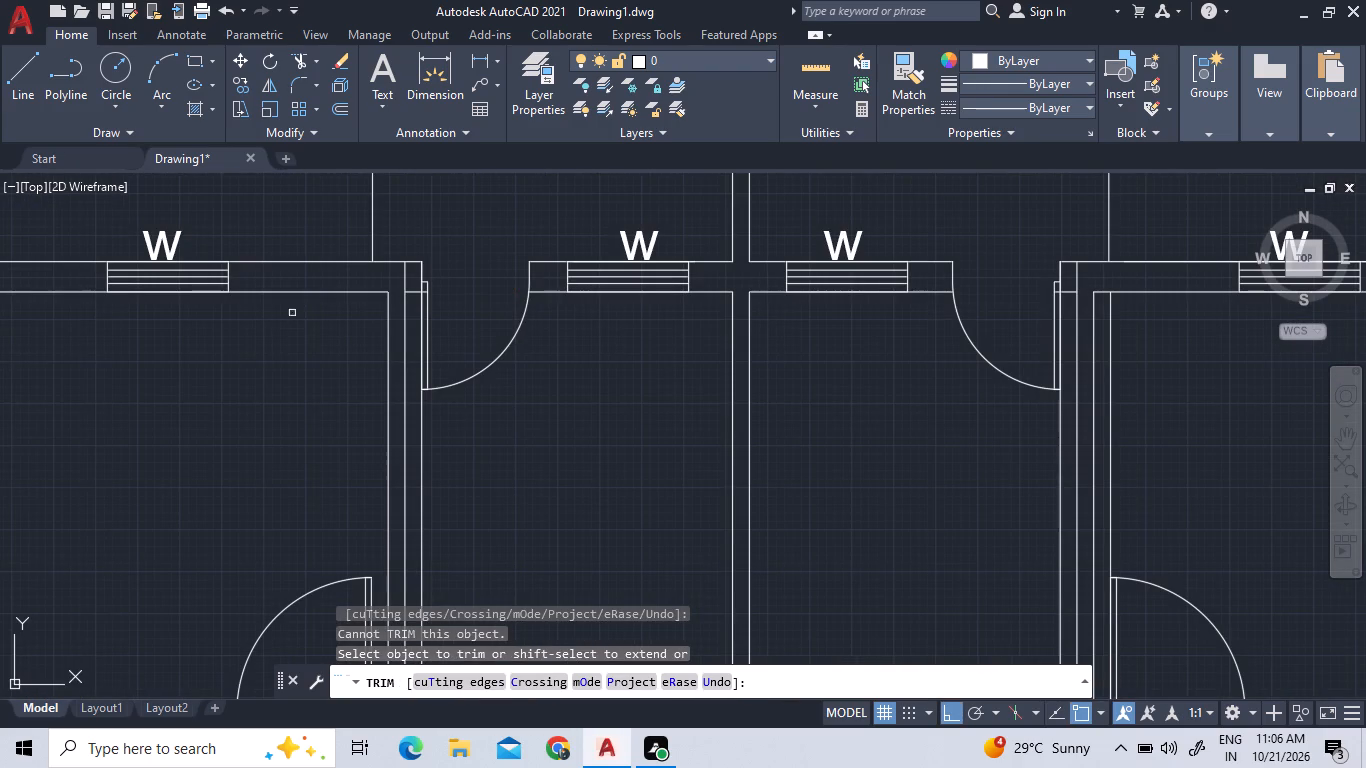
left_click(418, 292)
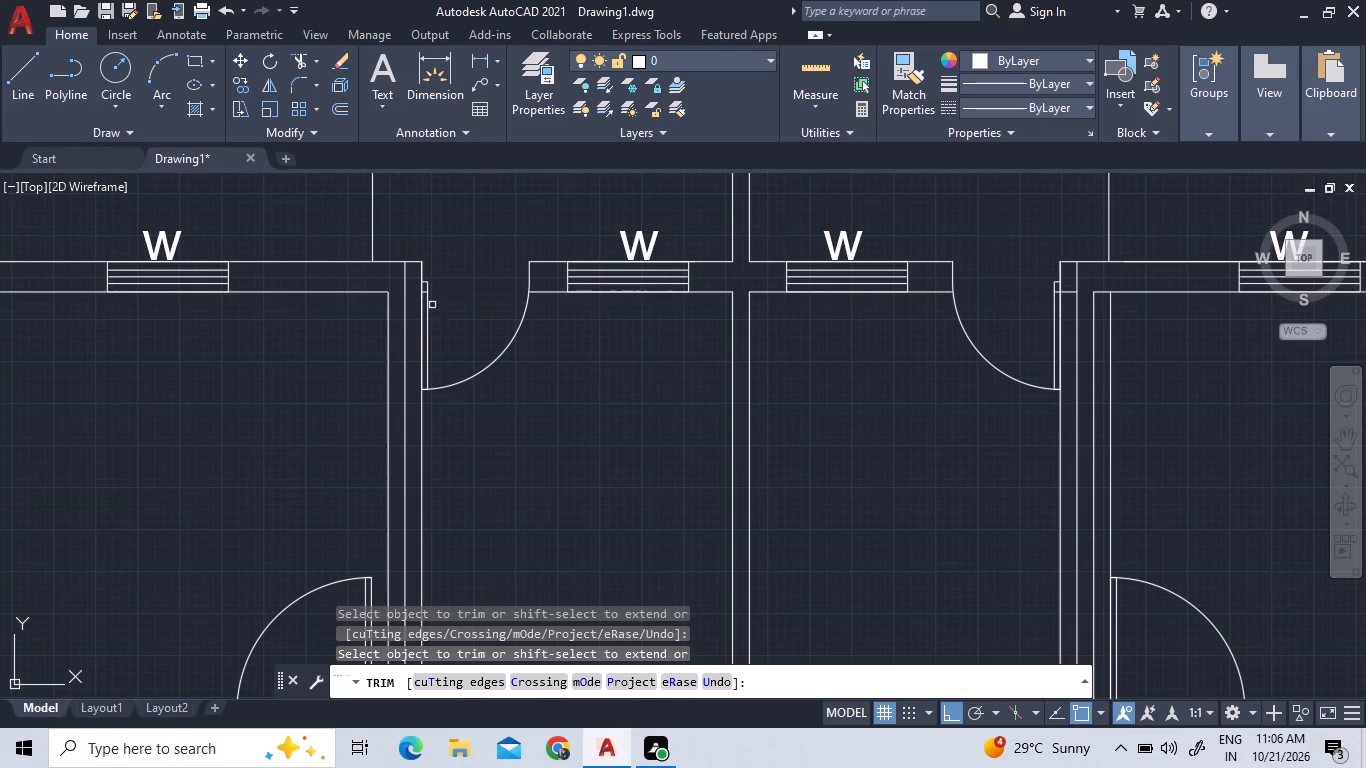
scroll(425, 284, "up", 4)
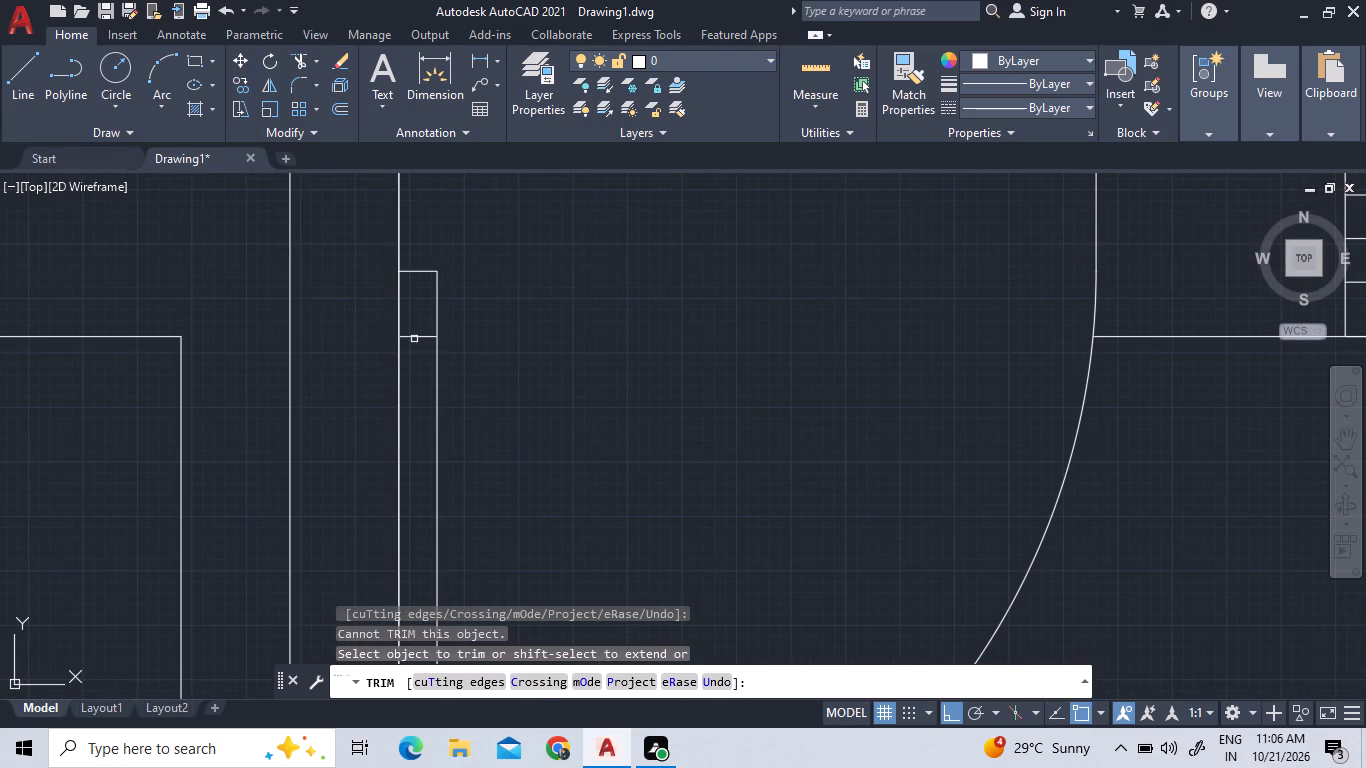
left_click(417, 338)
scroll(447, 326, "down", 4)
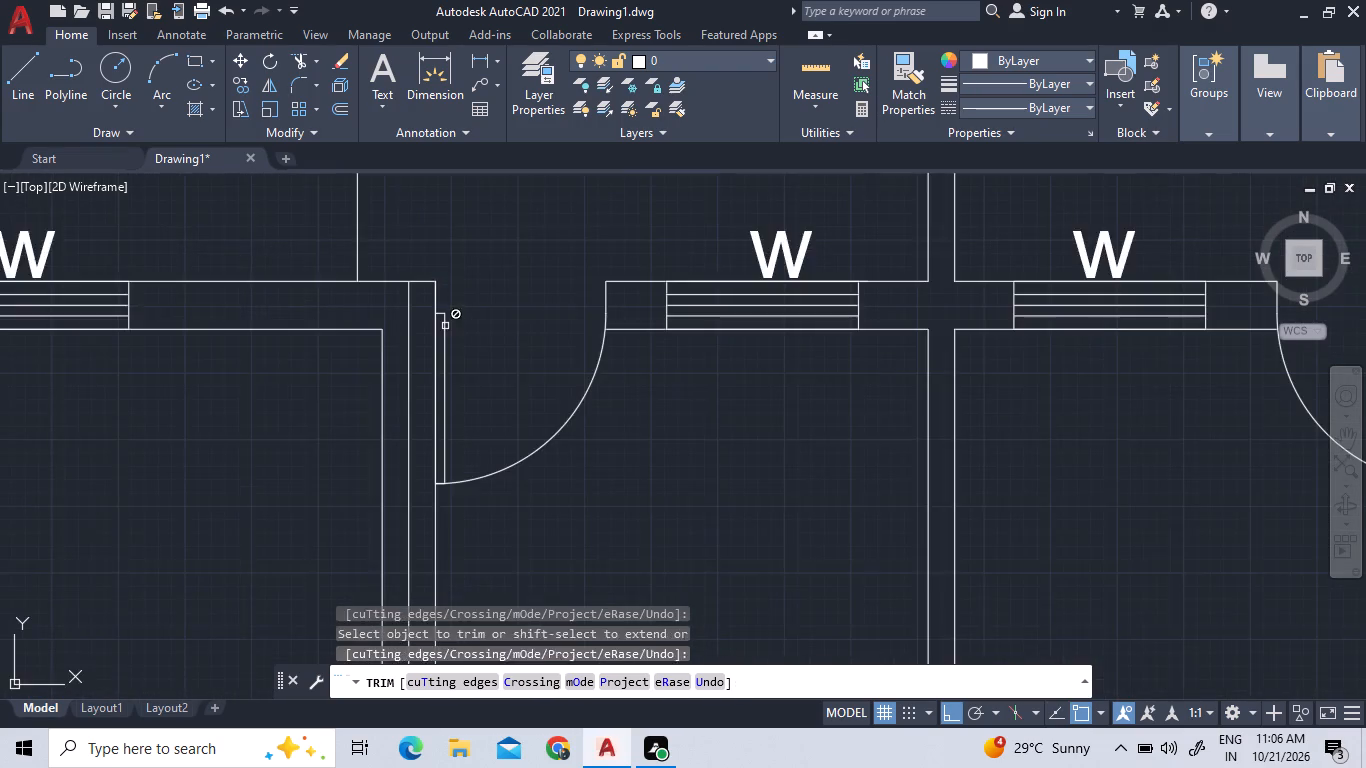
scroll(436, 332, "down", 3)
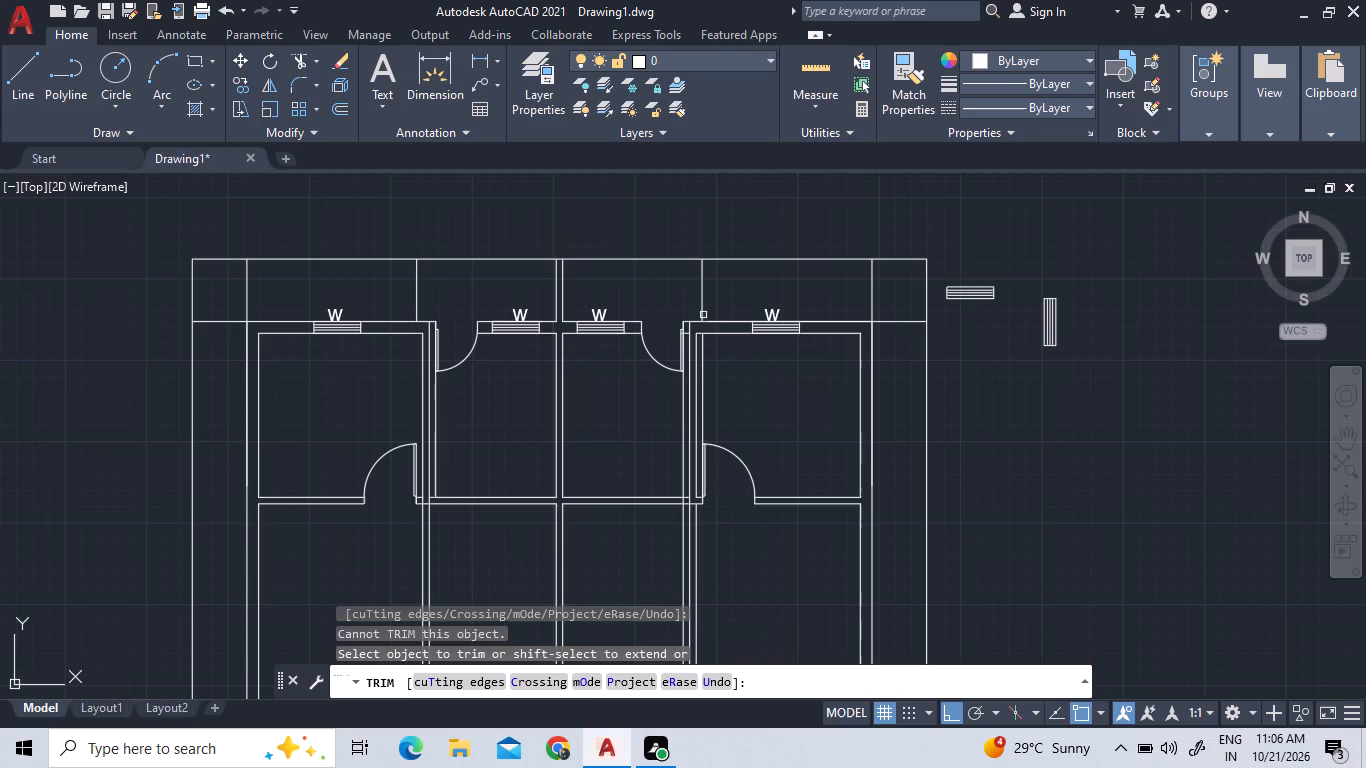
scroll(744, 334, "up", 3)
scroll(518, 370, "up", 1)
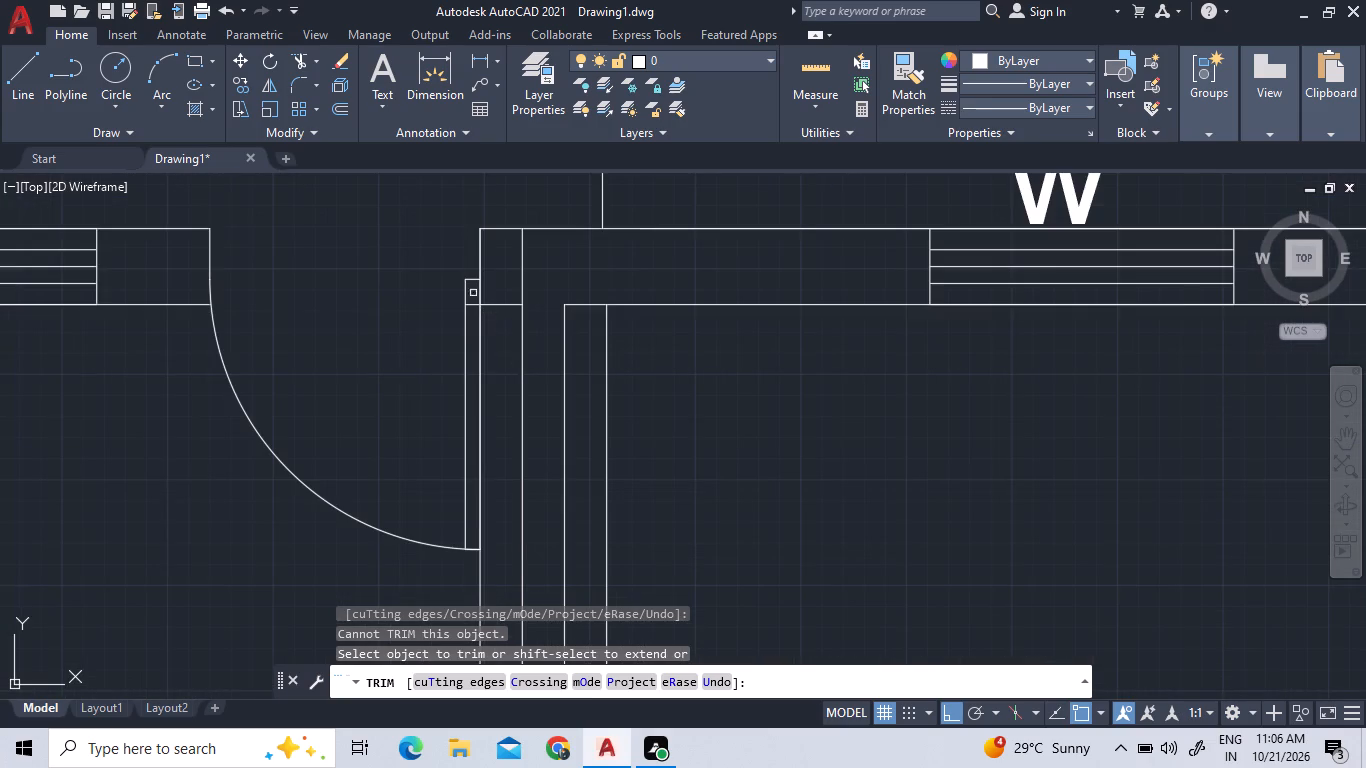
scroll(472, 293, "up", 4)
left_click(473, 342)
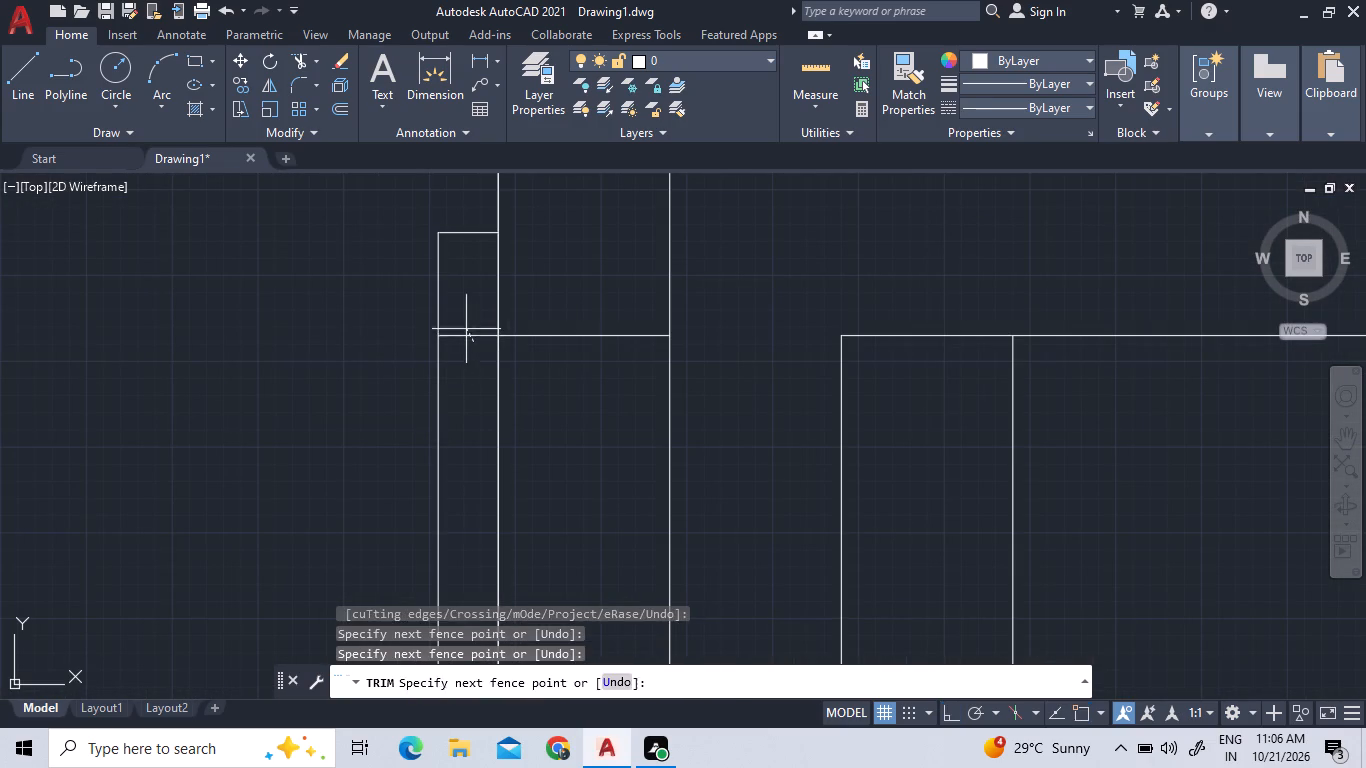
left_click(466, 329)
left_click(549, 335)
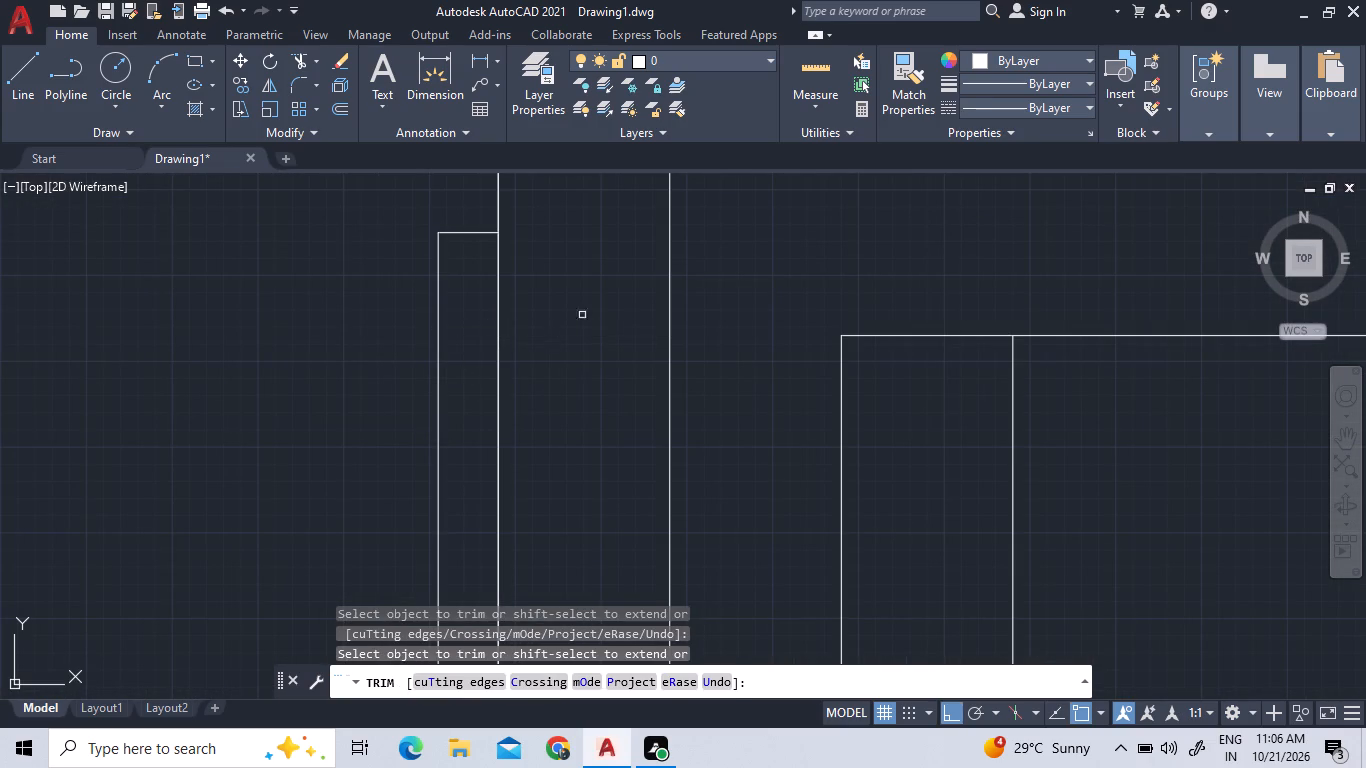
Trim the leftover upper partition line stubs beside the hinge sides of the far left and far right rooms' doors.
scroll(583, 314, "down", 8)
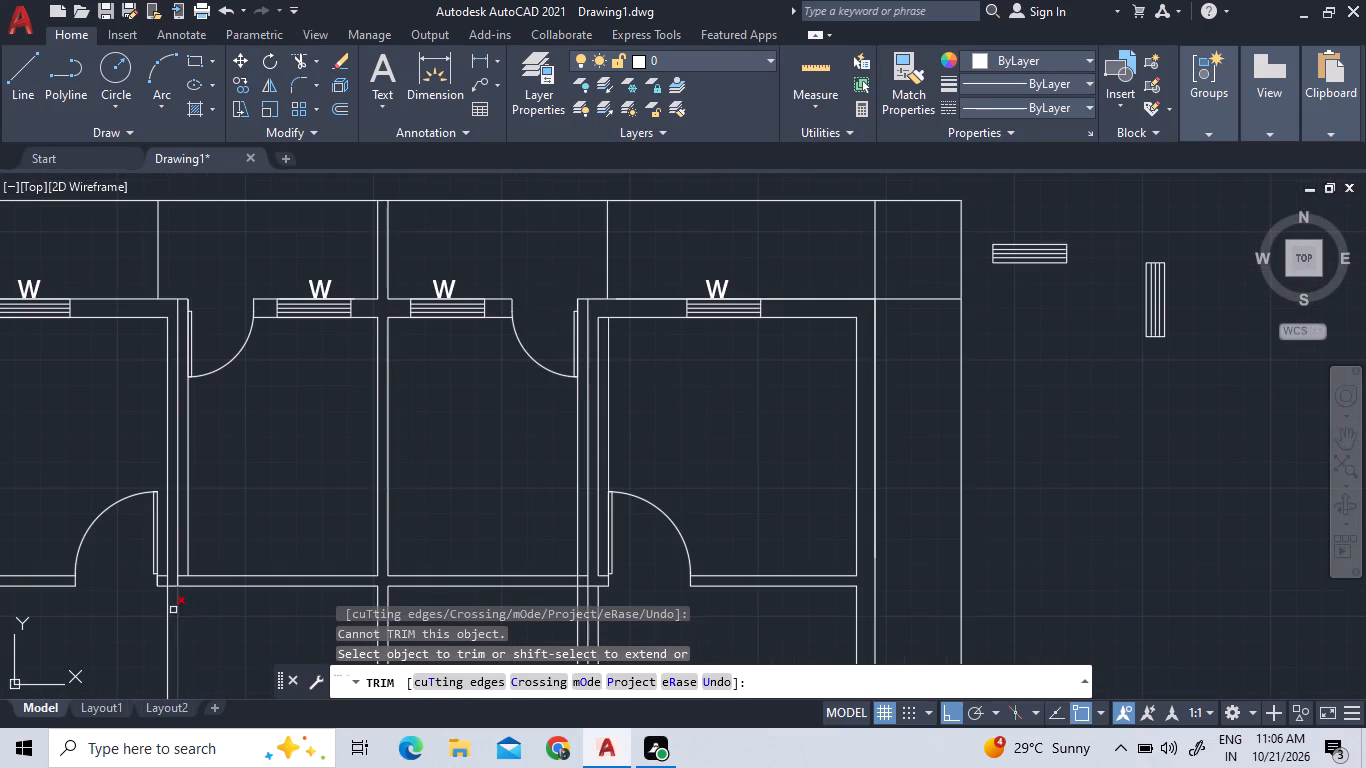
scroll(158, 578, "up", 4)
left_click(170, 576)
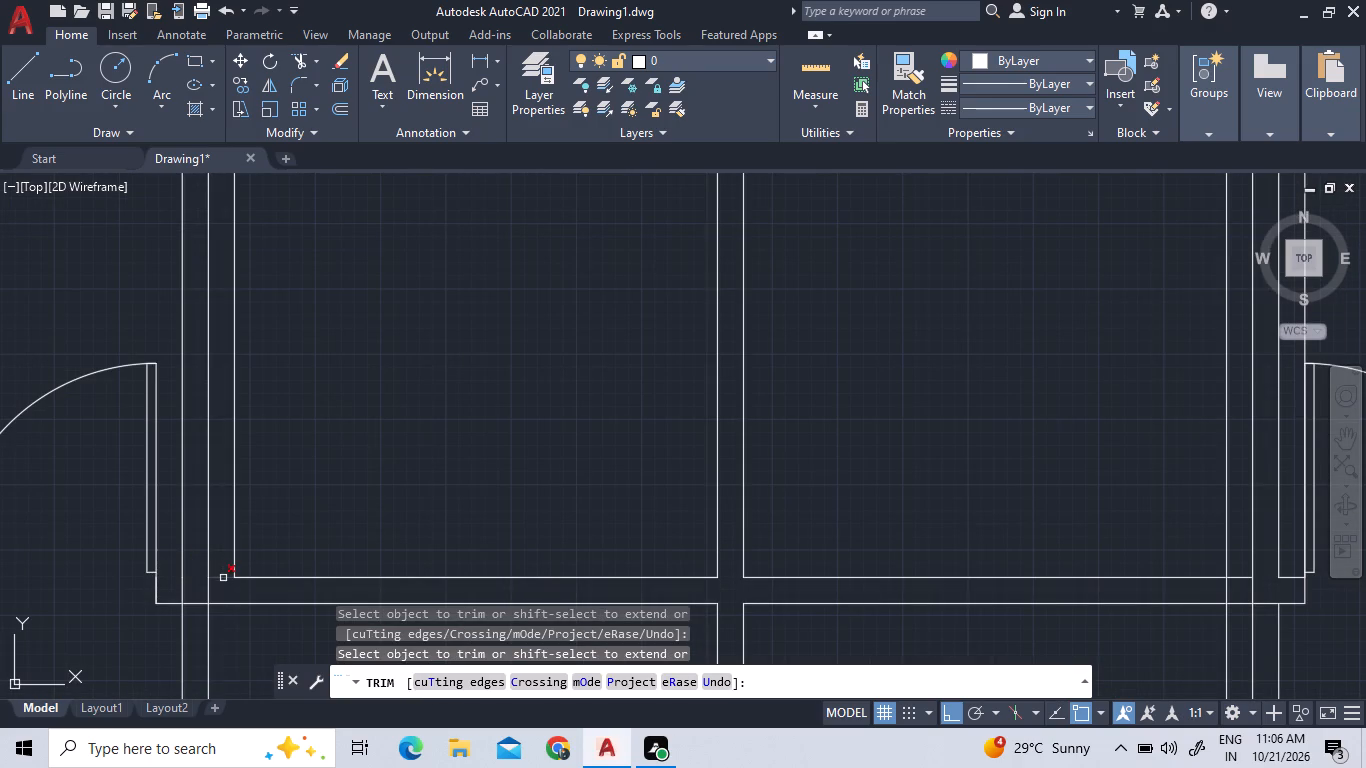
scroll(709, 577, "down", 3)
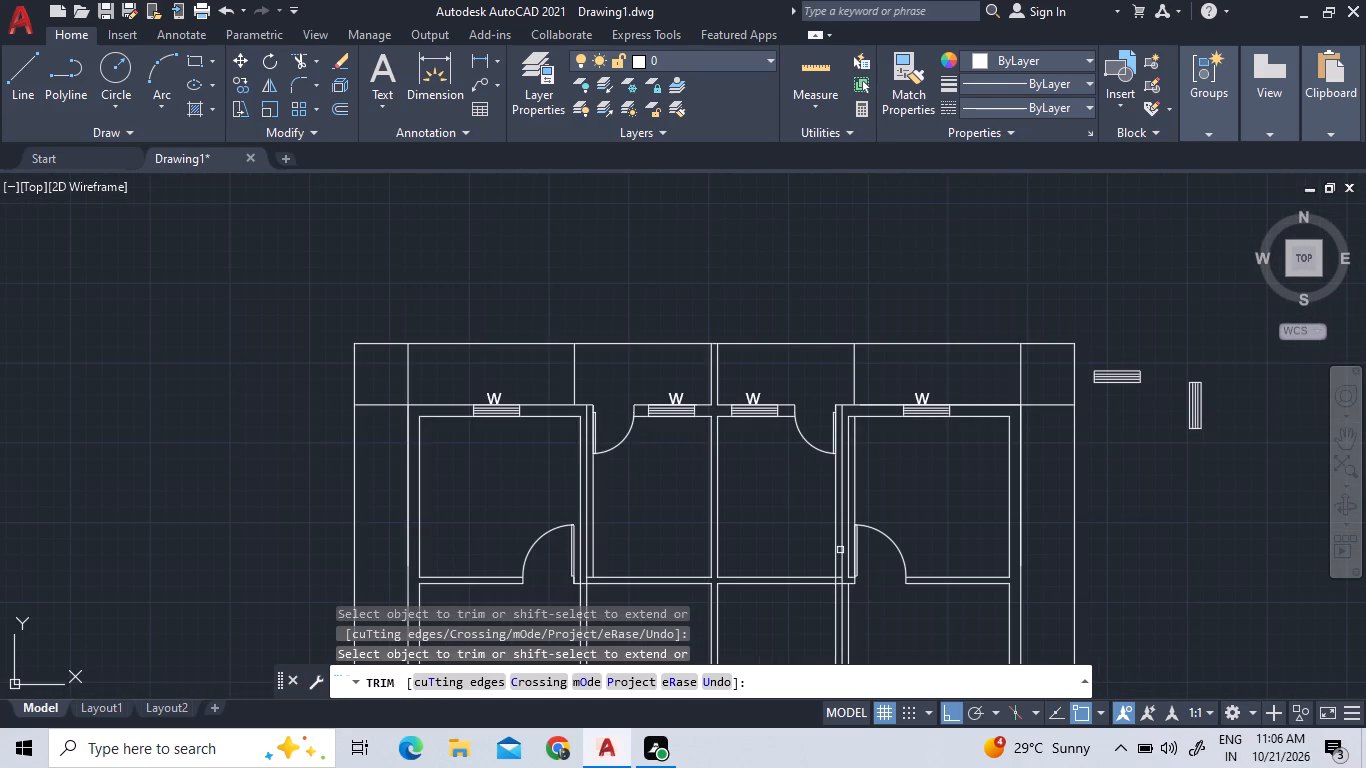
scroll(856, 584, "up", 3)
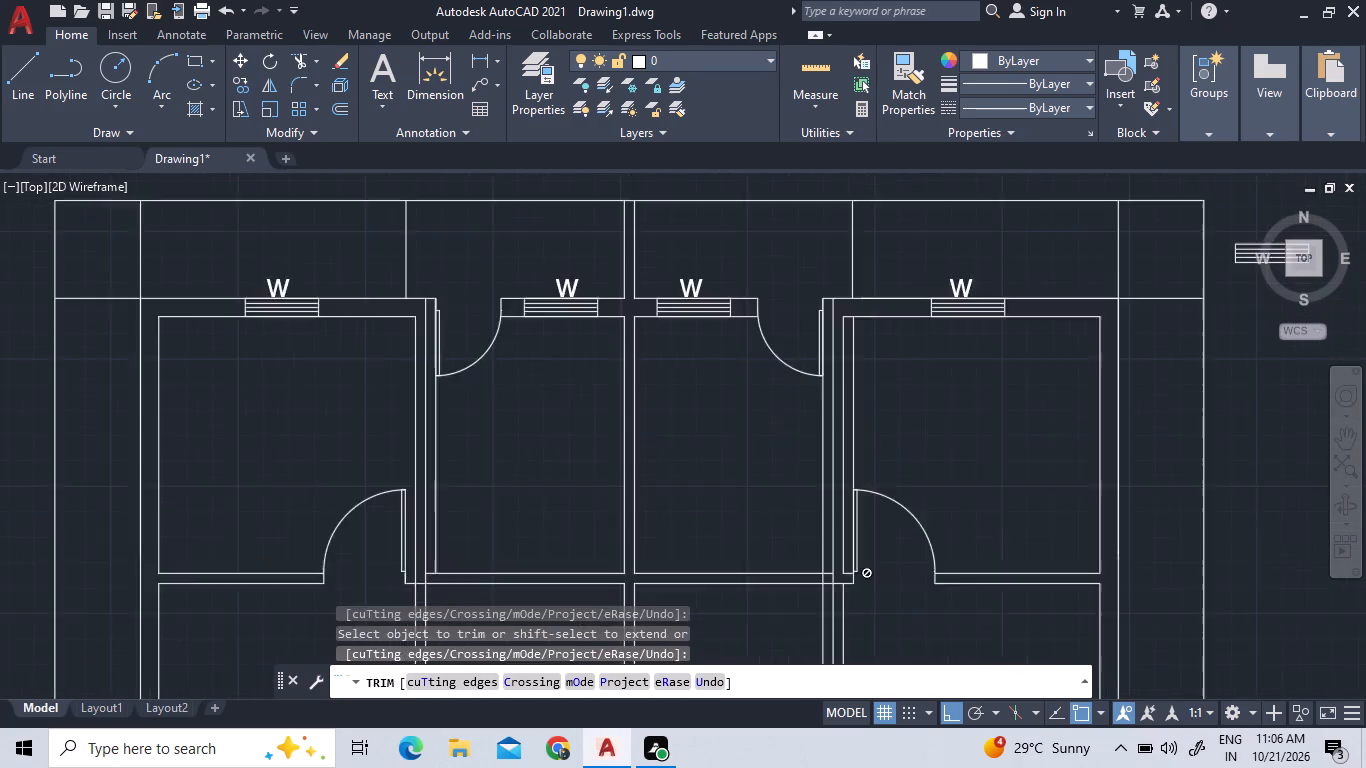
scroll(785, 535, "up", 3)
scroll(988, 585, "down", 3)
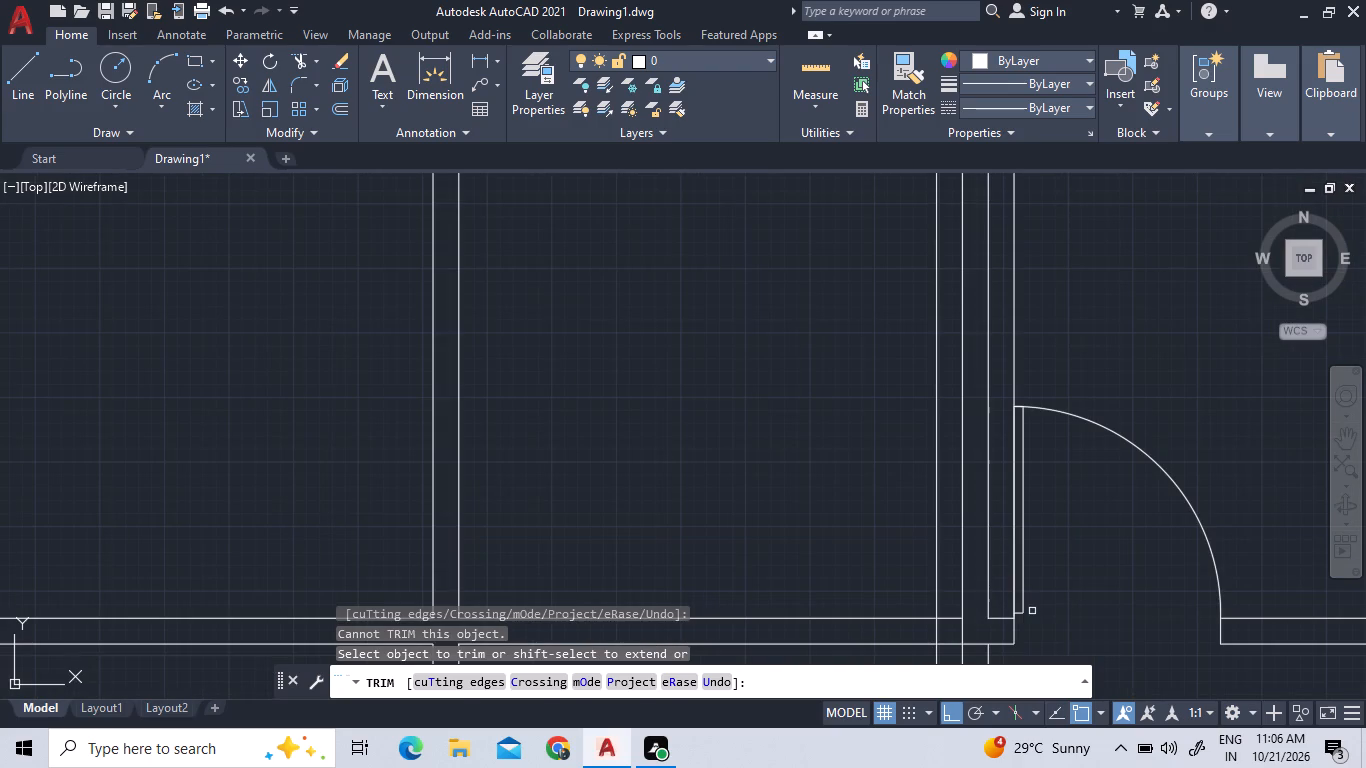
left_click(1000, 621)
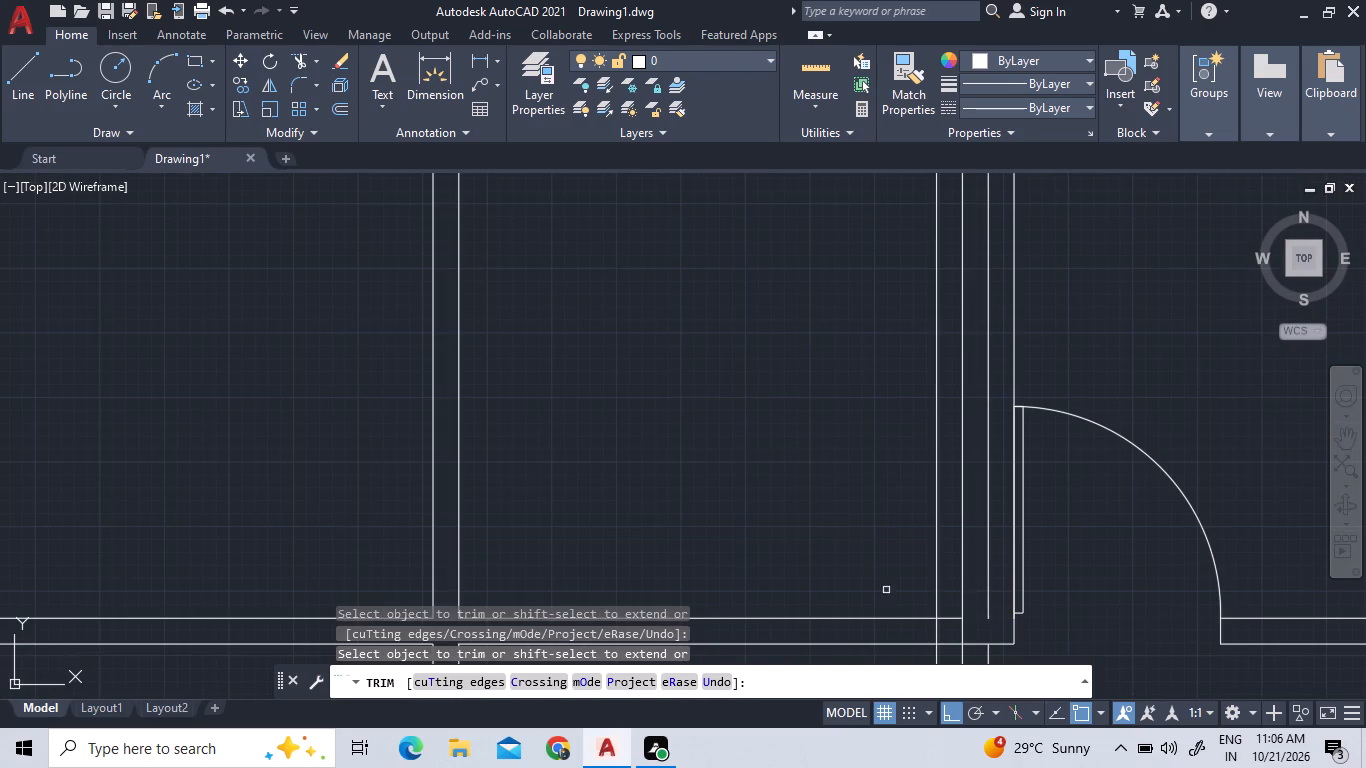
scroll(875, 589, "down", 2)
scroll(937, 632, "up", 1)
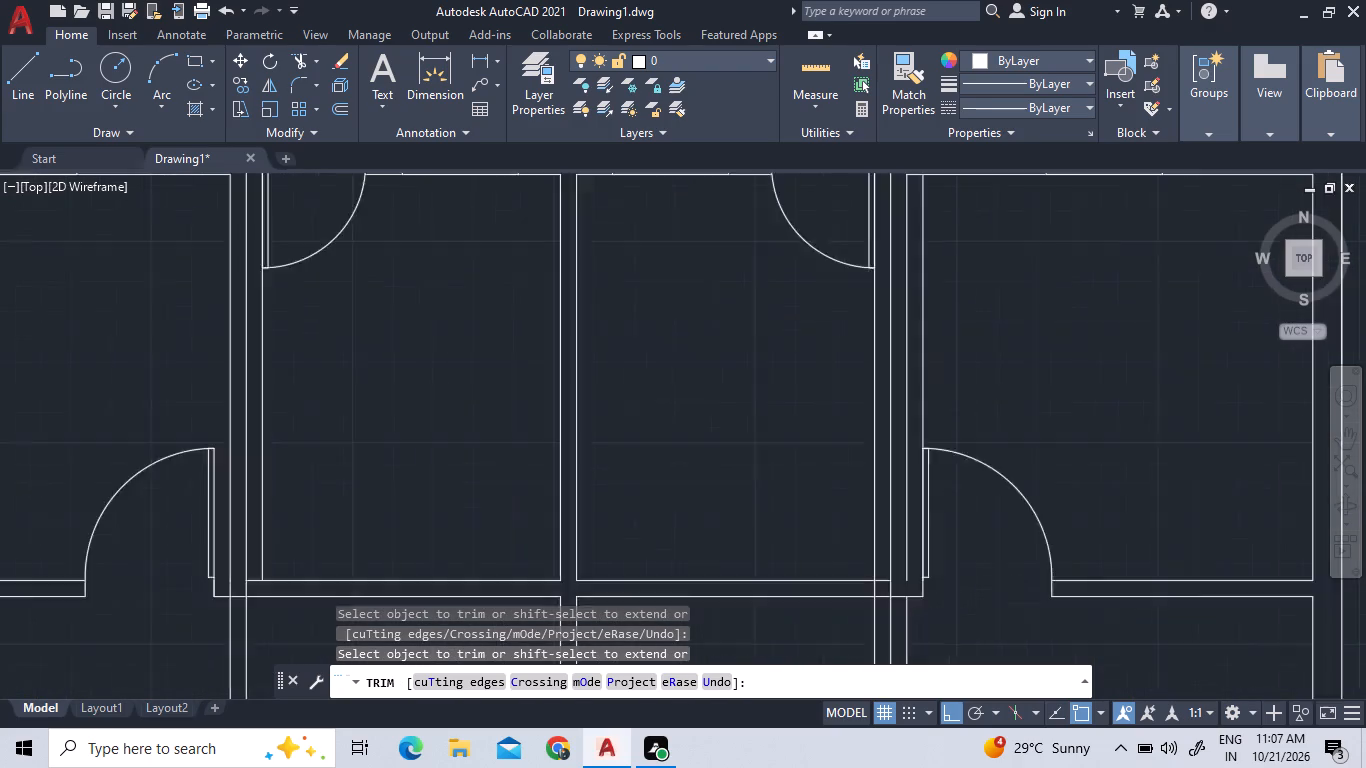
scroll(937, 632, "up", 2)
scroll(650, 538, "down", 2)
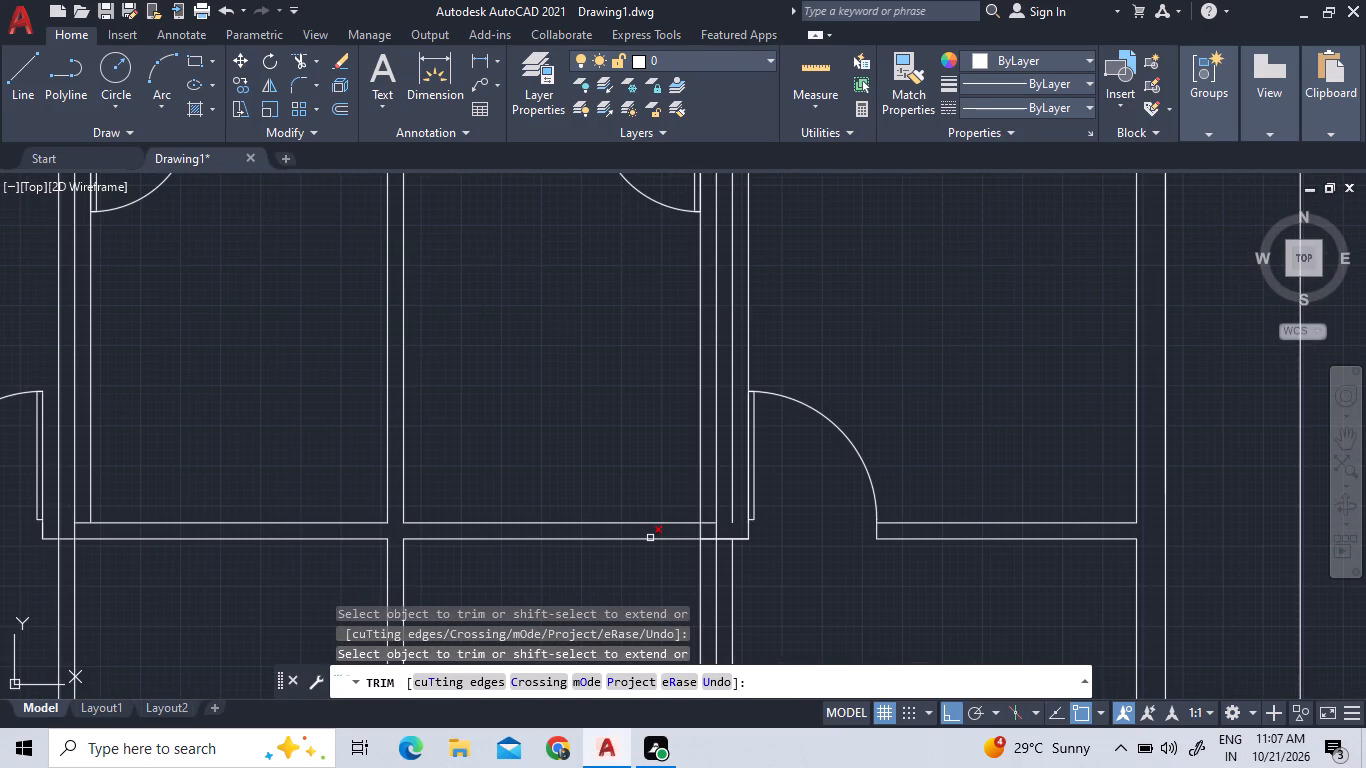
scroll(650, 538, "down", 2)
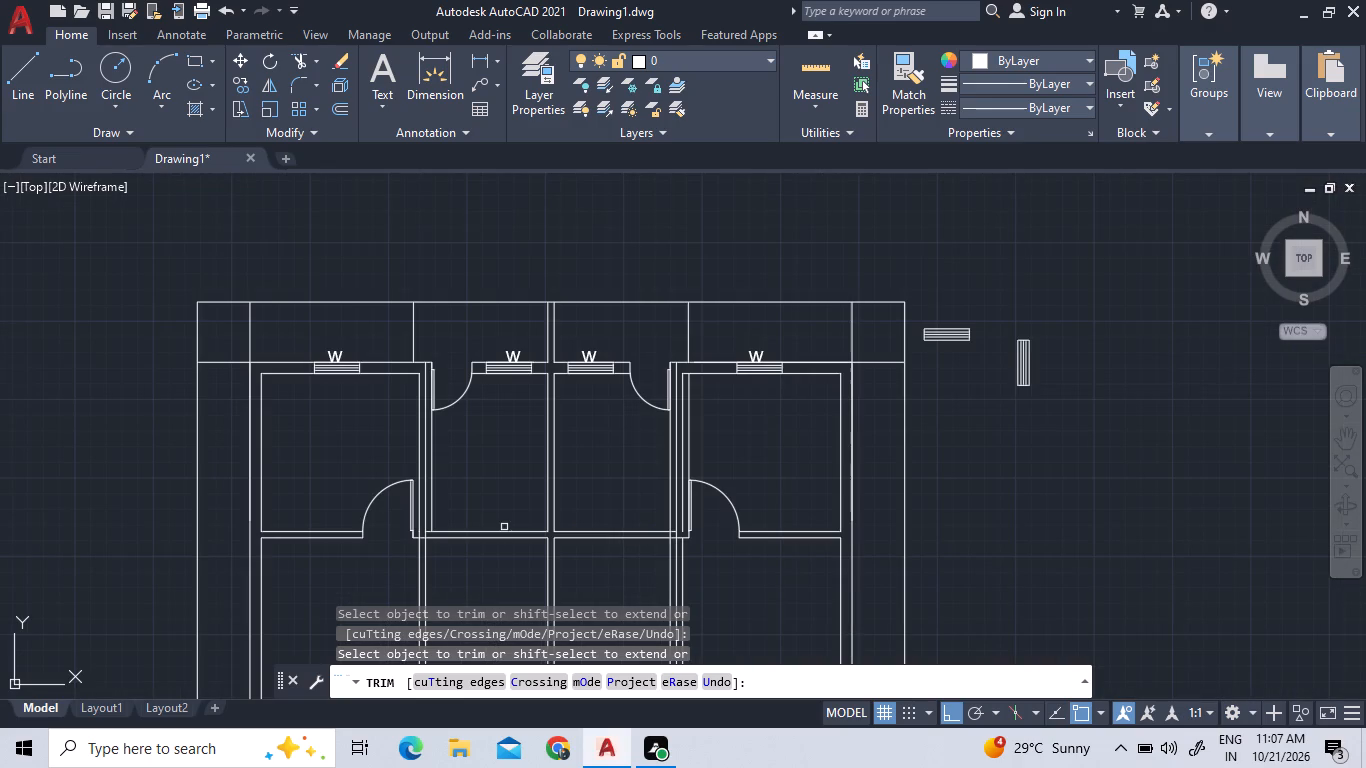
scroll(462, 529, "up", 3)
right_click(520, 453)
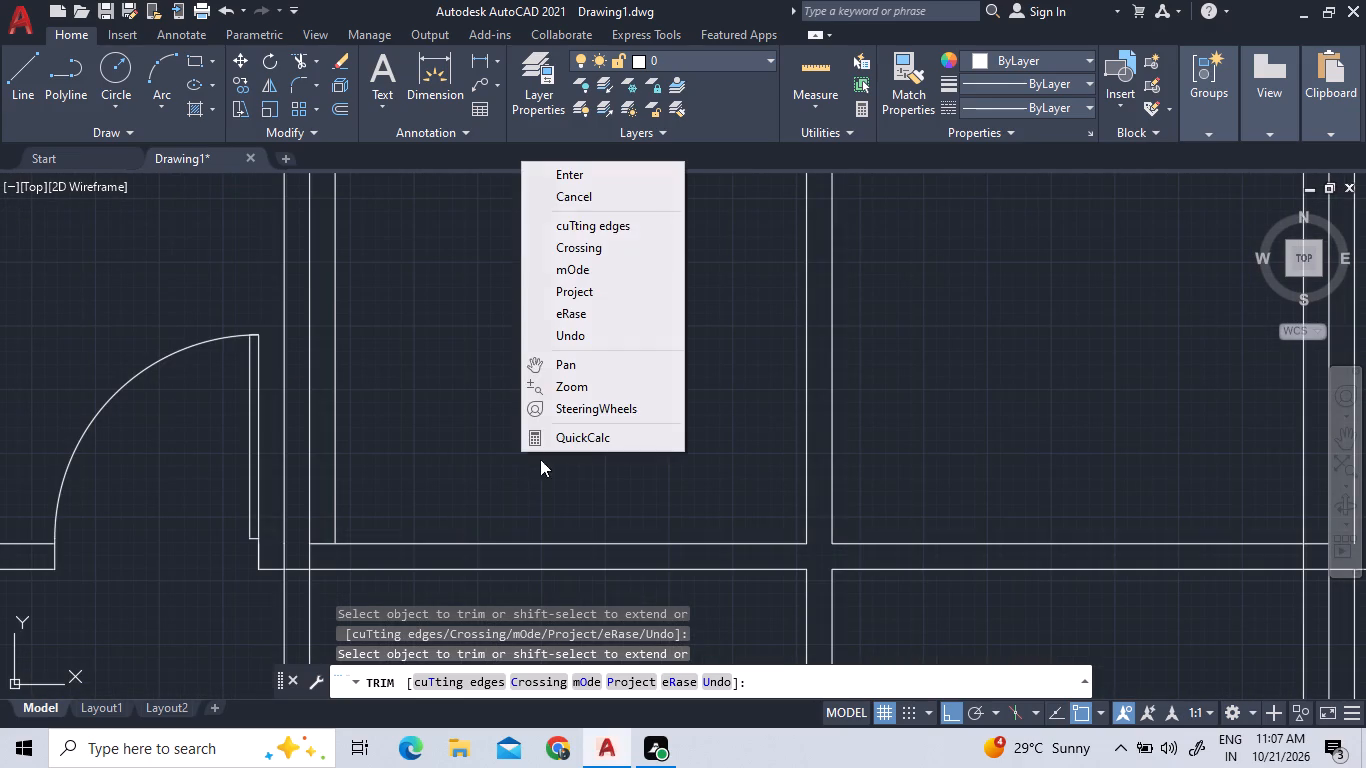
left_click(655, 206)
Extend the far right room's inner wall line down to the partition's lower line, and the partition's upper line to that wall line.
scroll(791, 364, "down", 1)
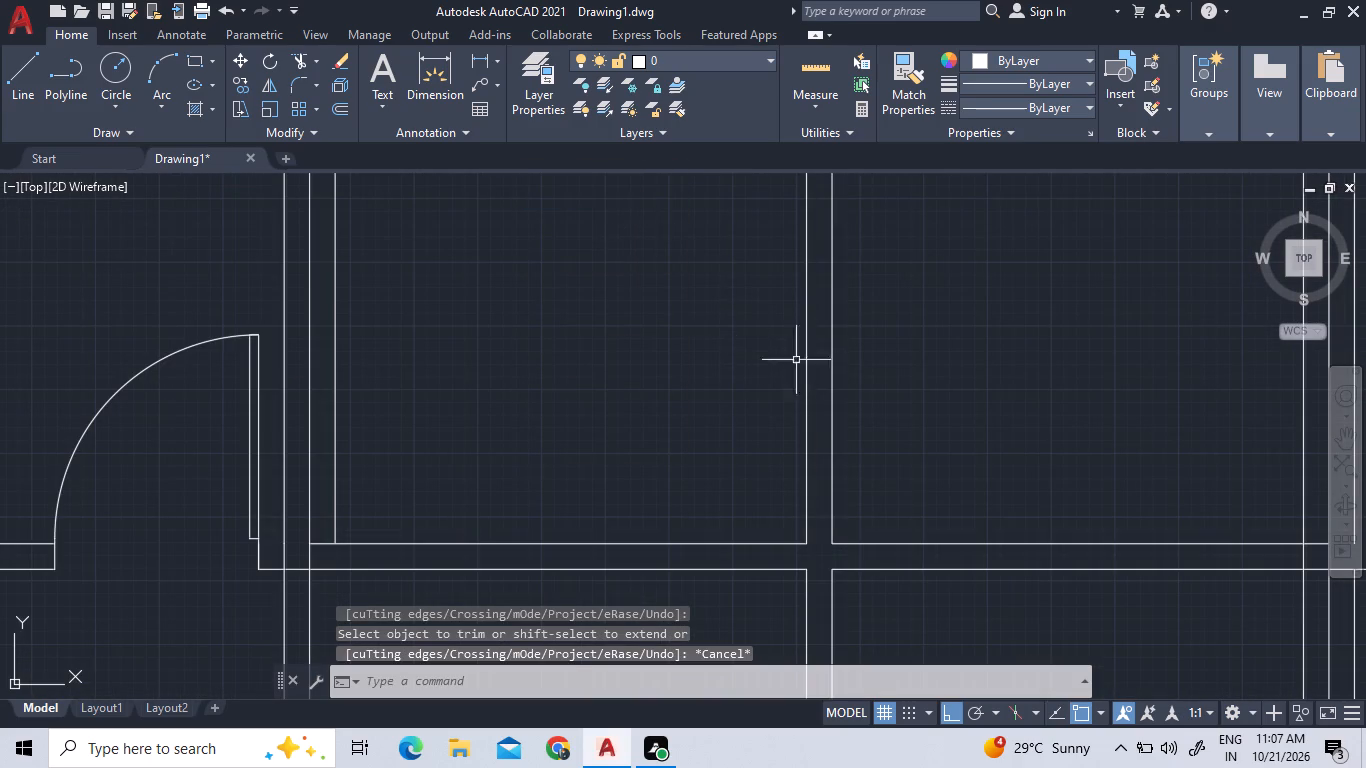
scroll(792, 362, "down", 2)
scroll(950, 388, "up", 3)
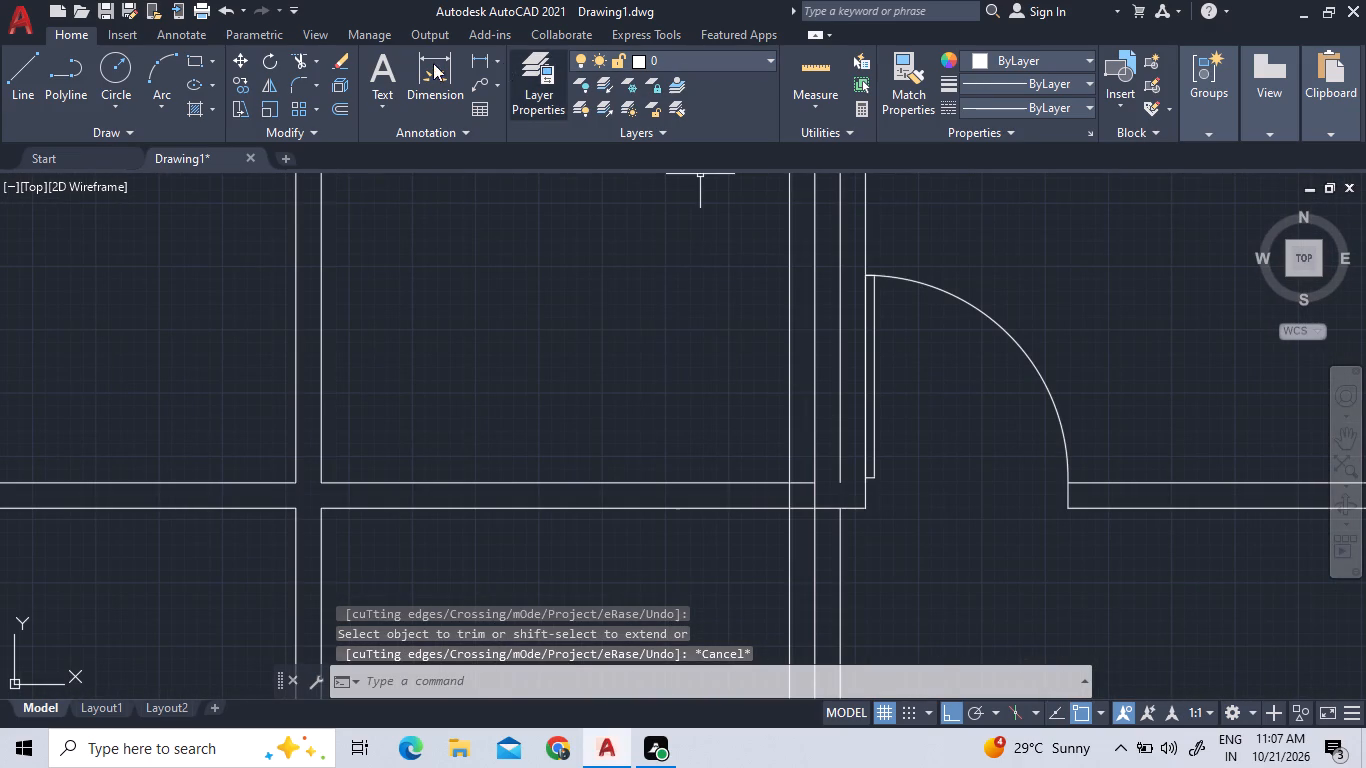
left_click(315, 62)
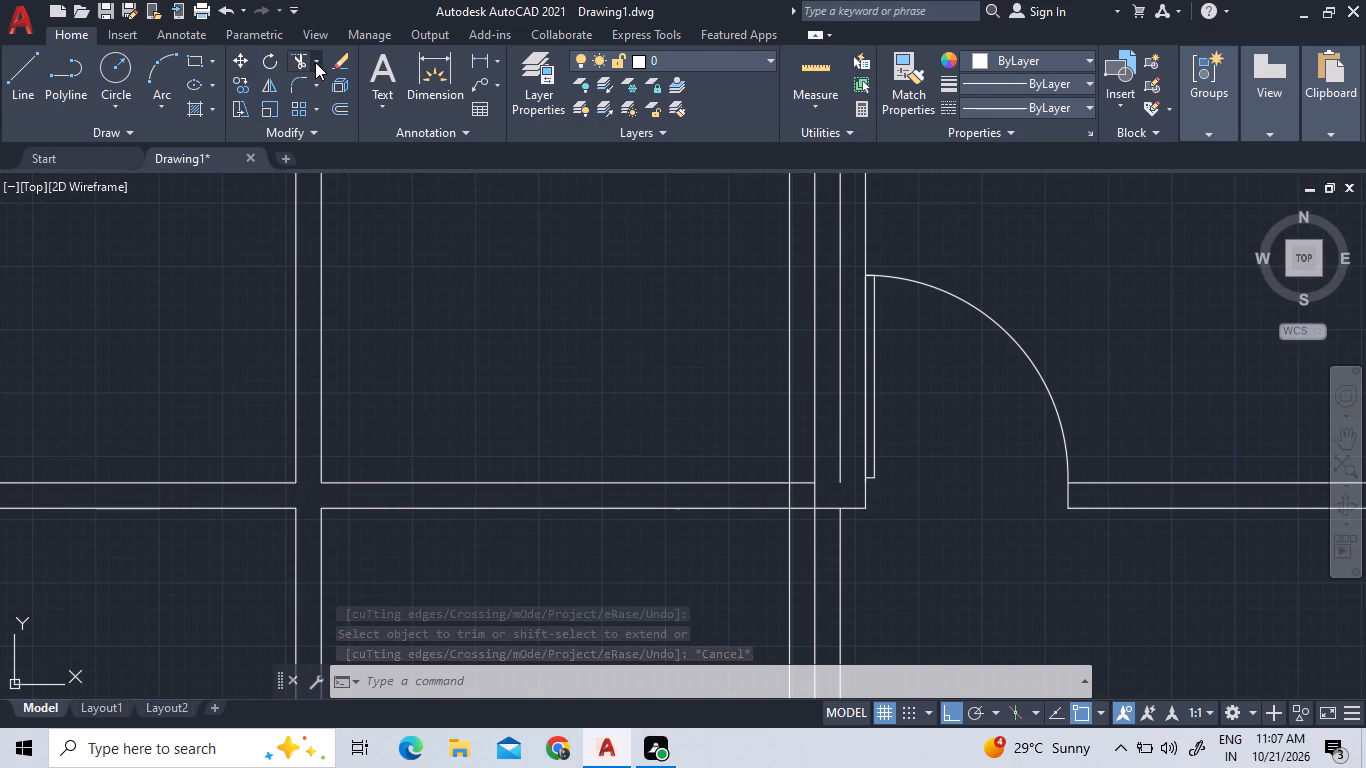
left_click(328, 121)
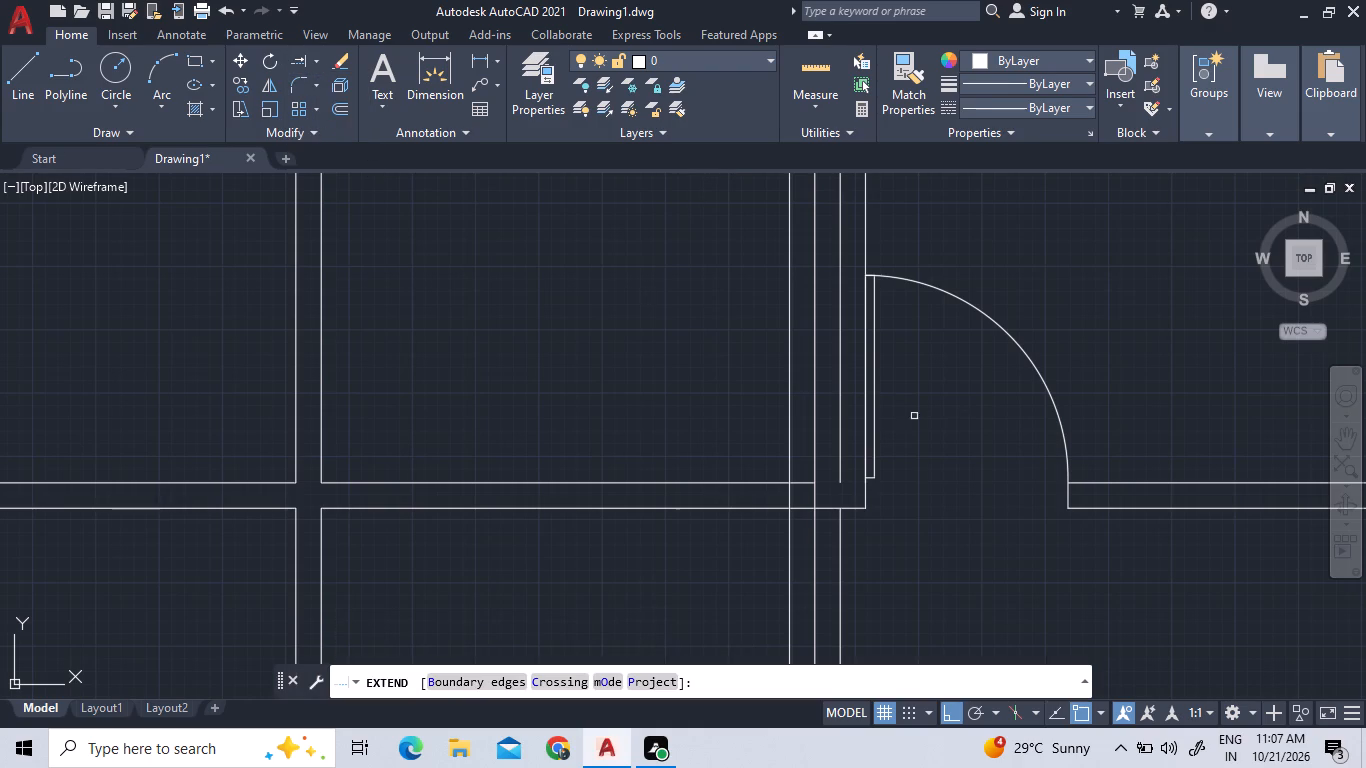
left_click(843, 424)
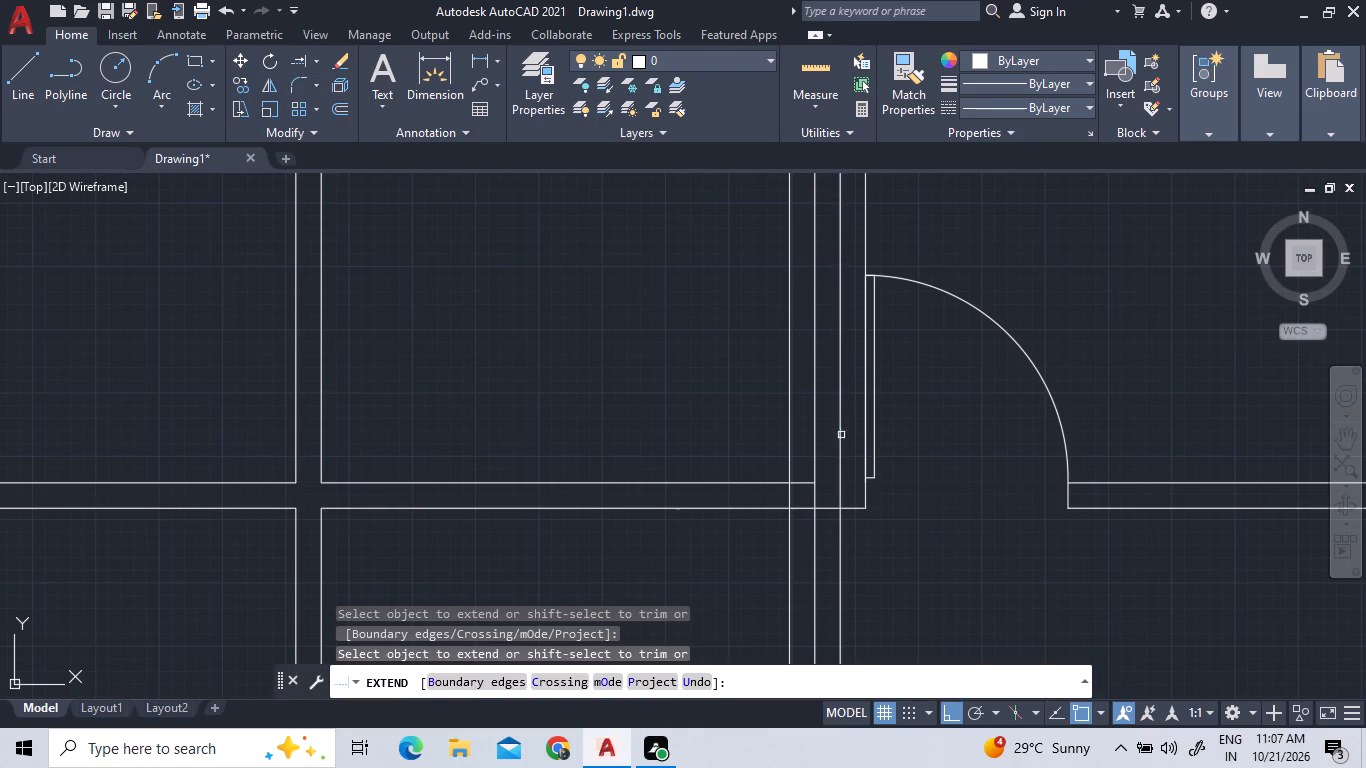
left_click(807, 483)
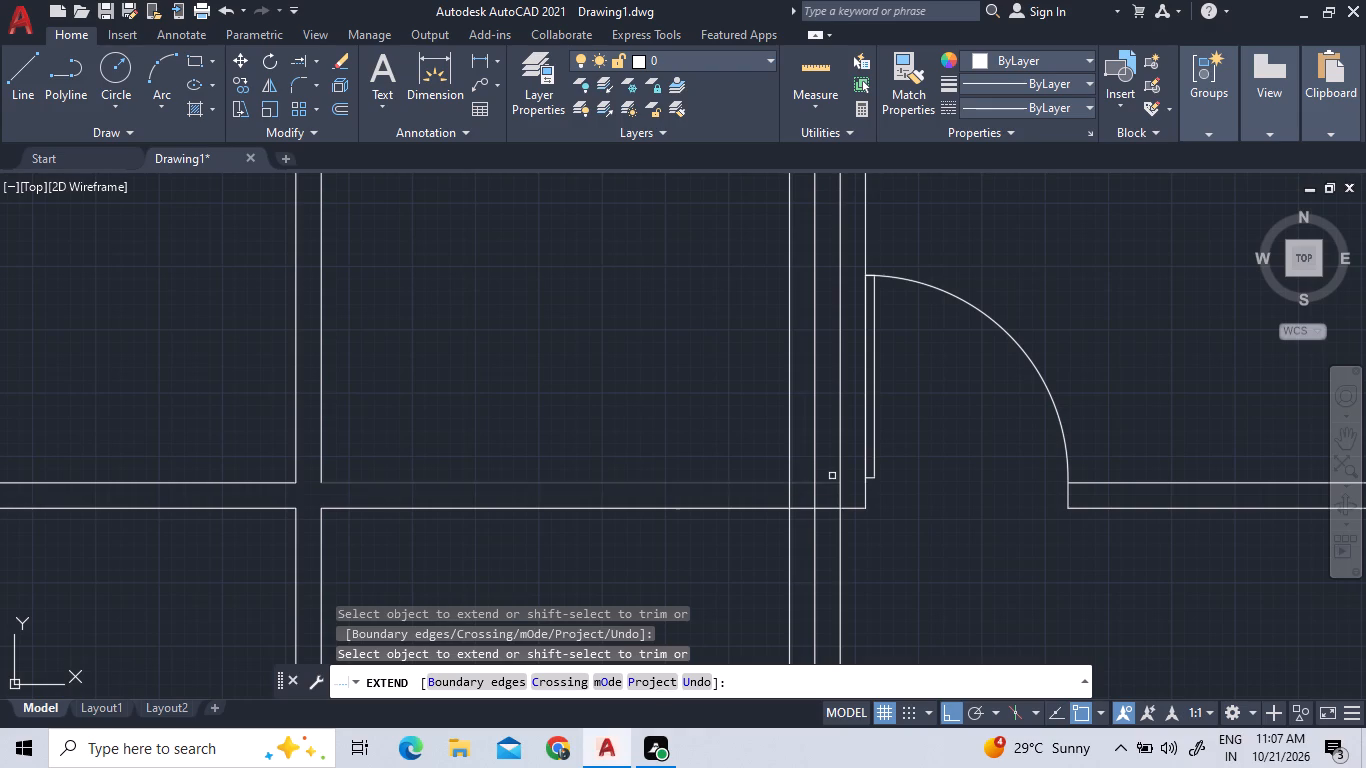
Trim the overlapping wall and partition line segments where the right middle room's right wall crosses the lower partition.
scroll(801, 521, "down", 2)
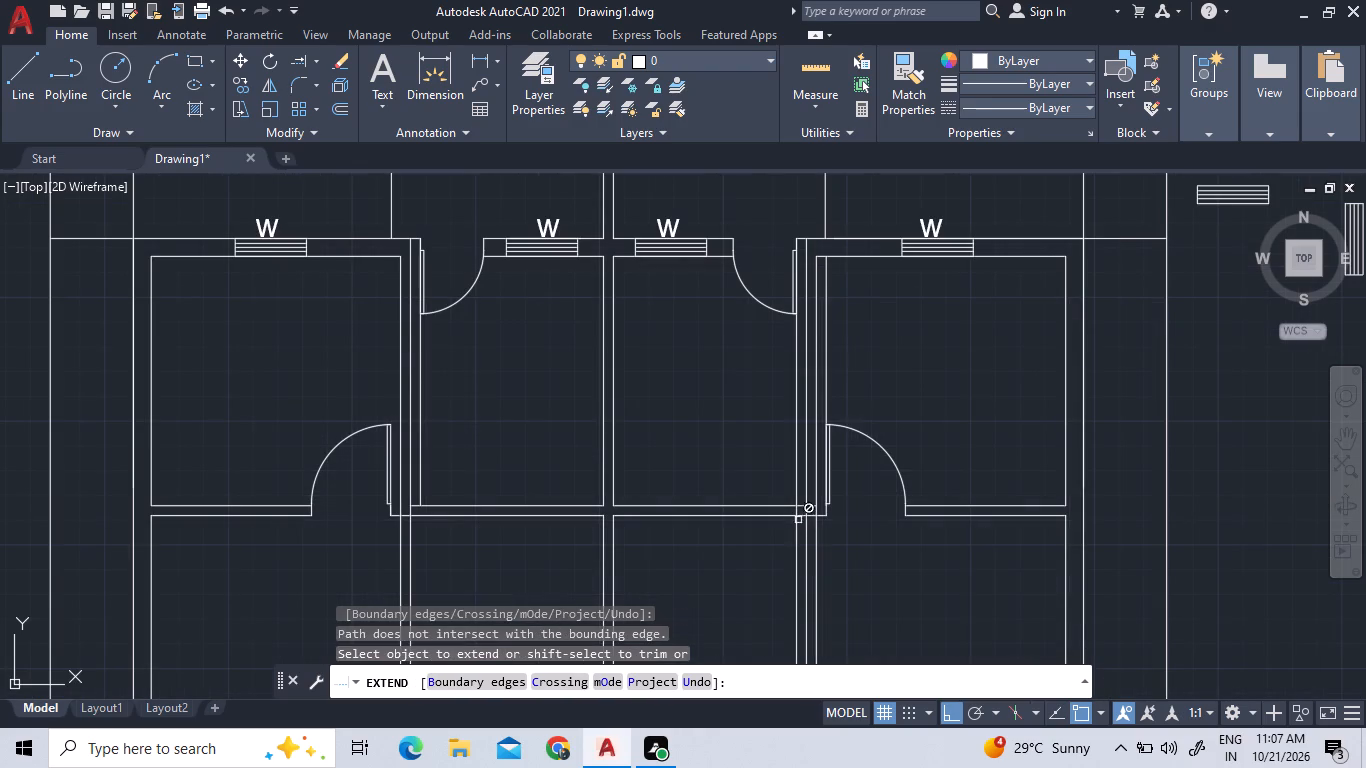
left_click(314, 68)
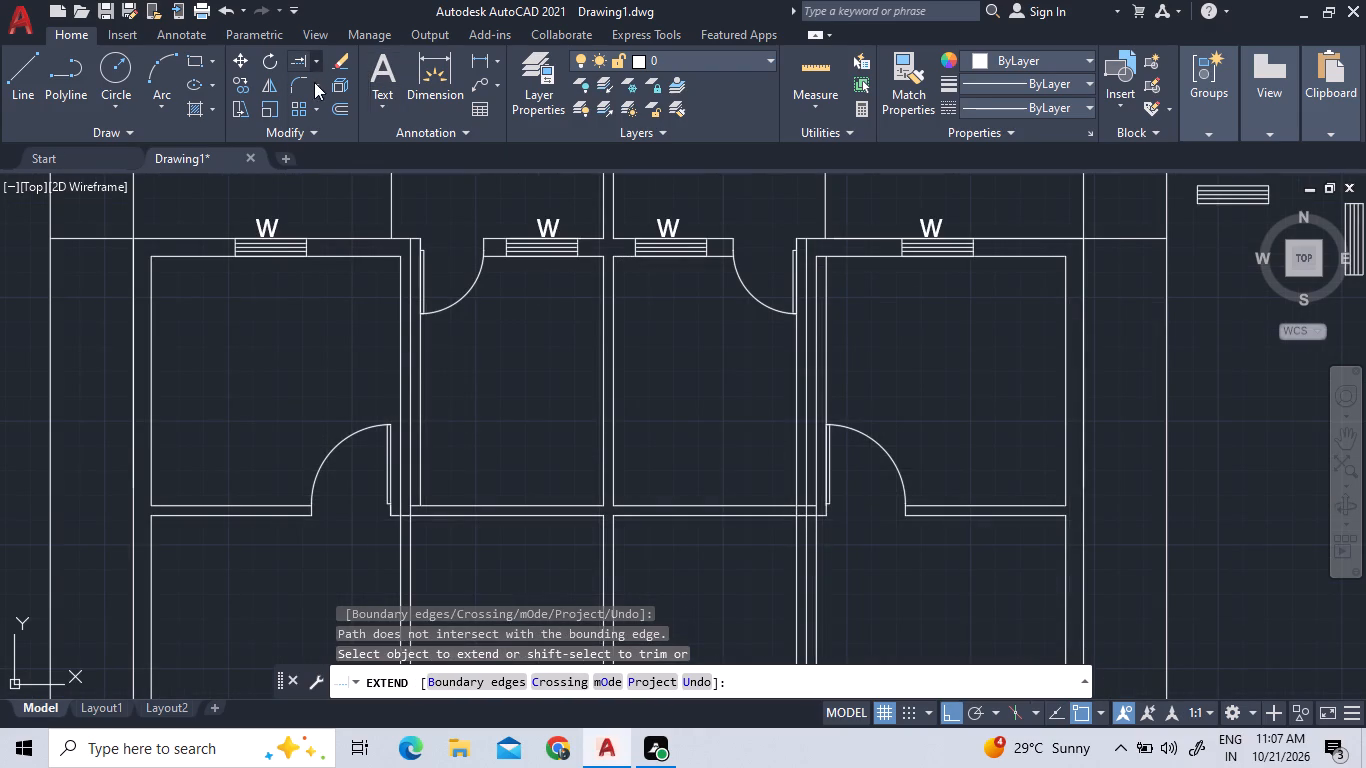
left_click(312, 98)
scroll(799, 521, "up", 2)
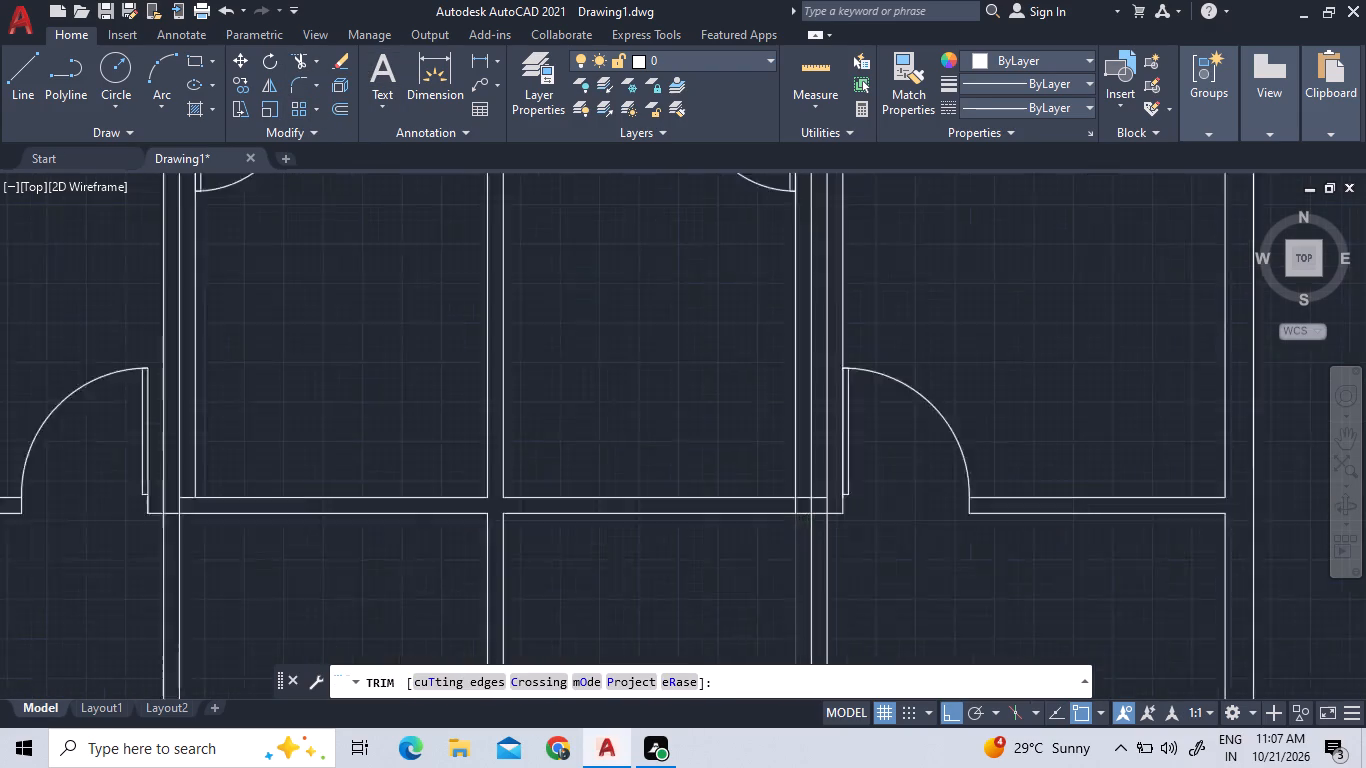
left_click(793, 499)
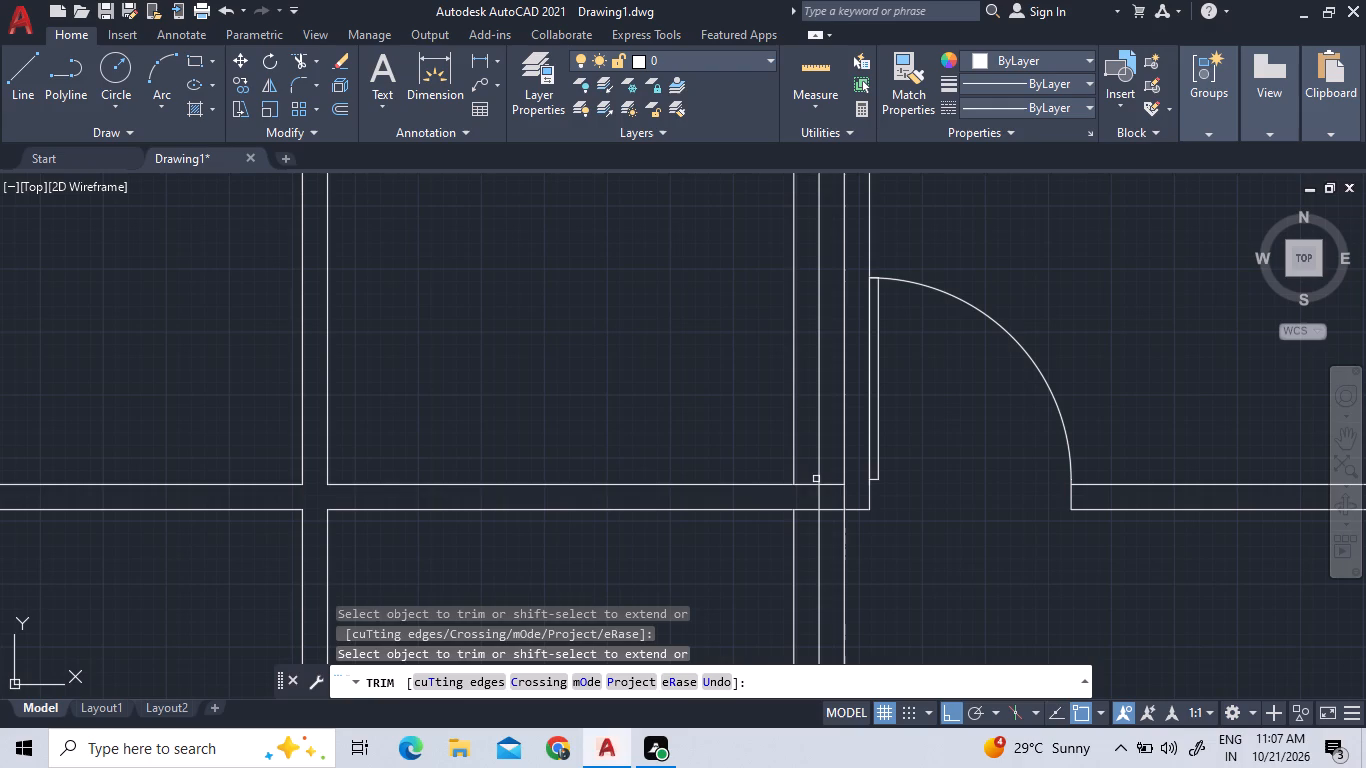
left_click(816, 486)
left_click(822, 496)
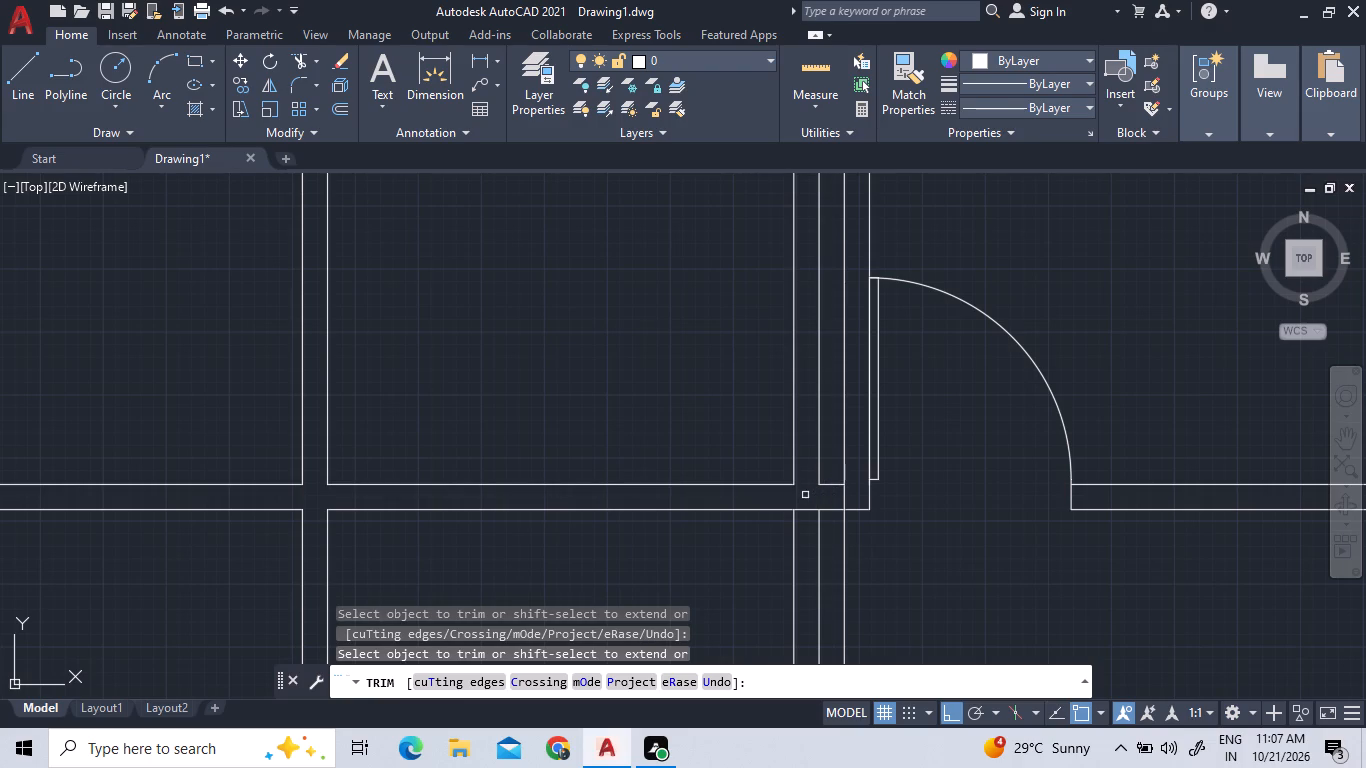
Extend the two wall lines beside the right middle room down across the lower partition.
scroll(693, 497, "down", 2)
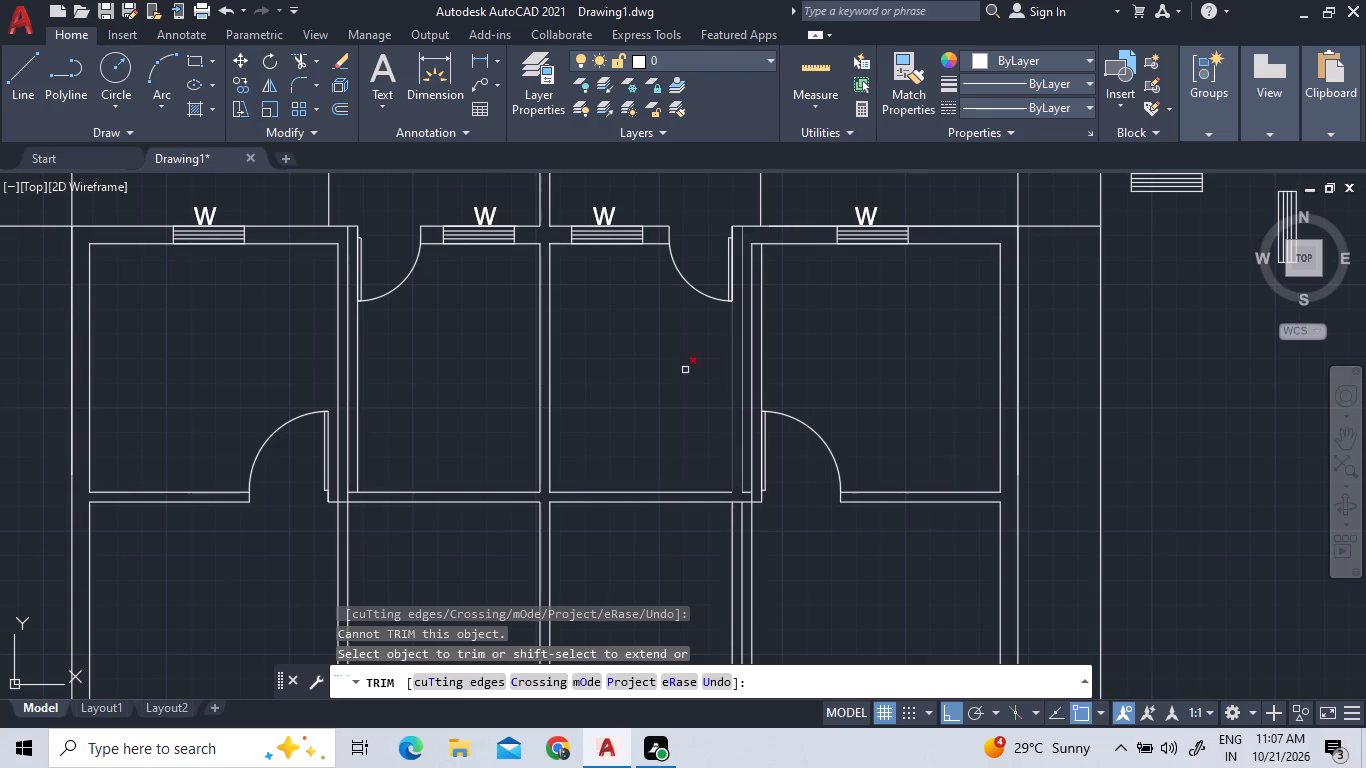
left_click(303, 64)
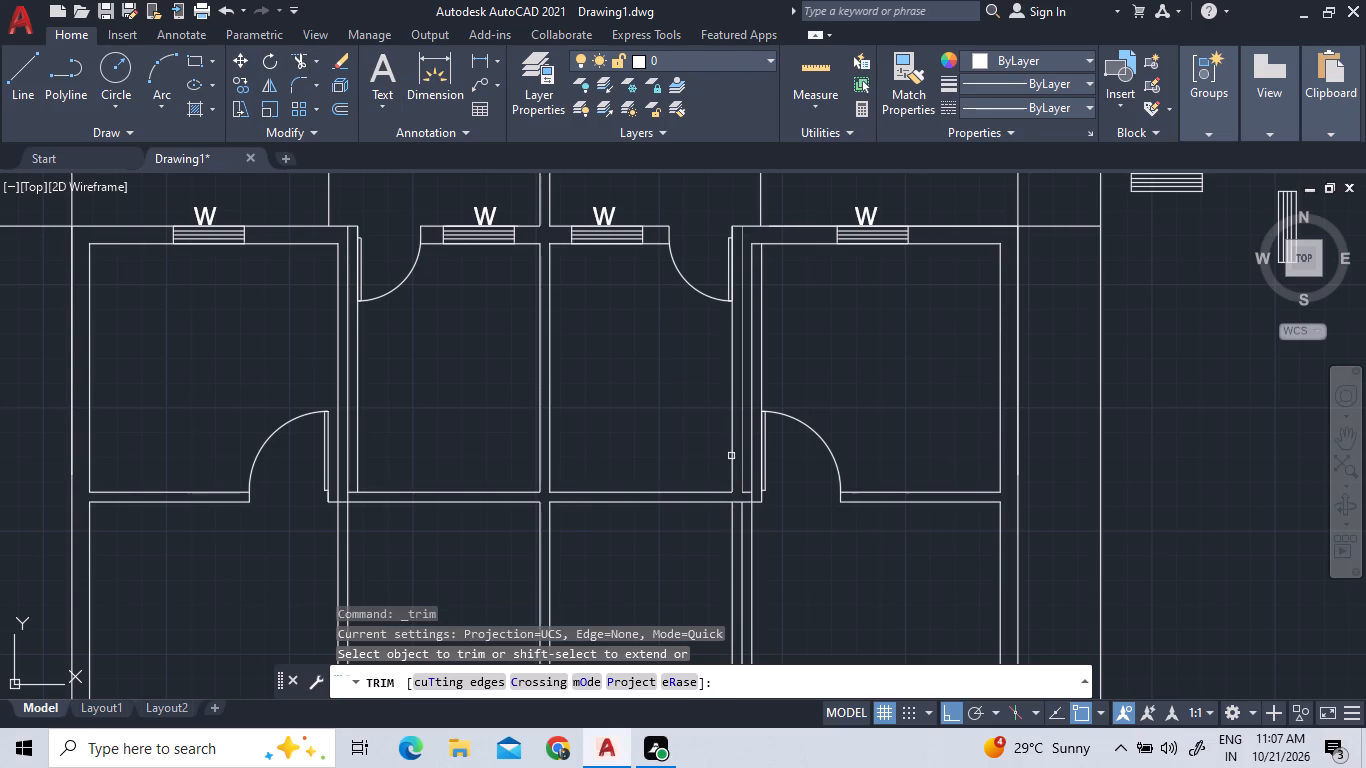
left_click(319, 61)
left_click(322, 131)
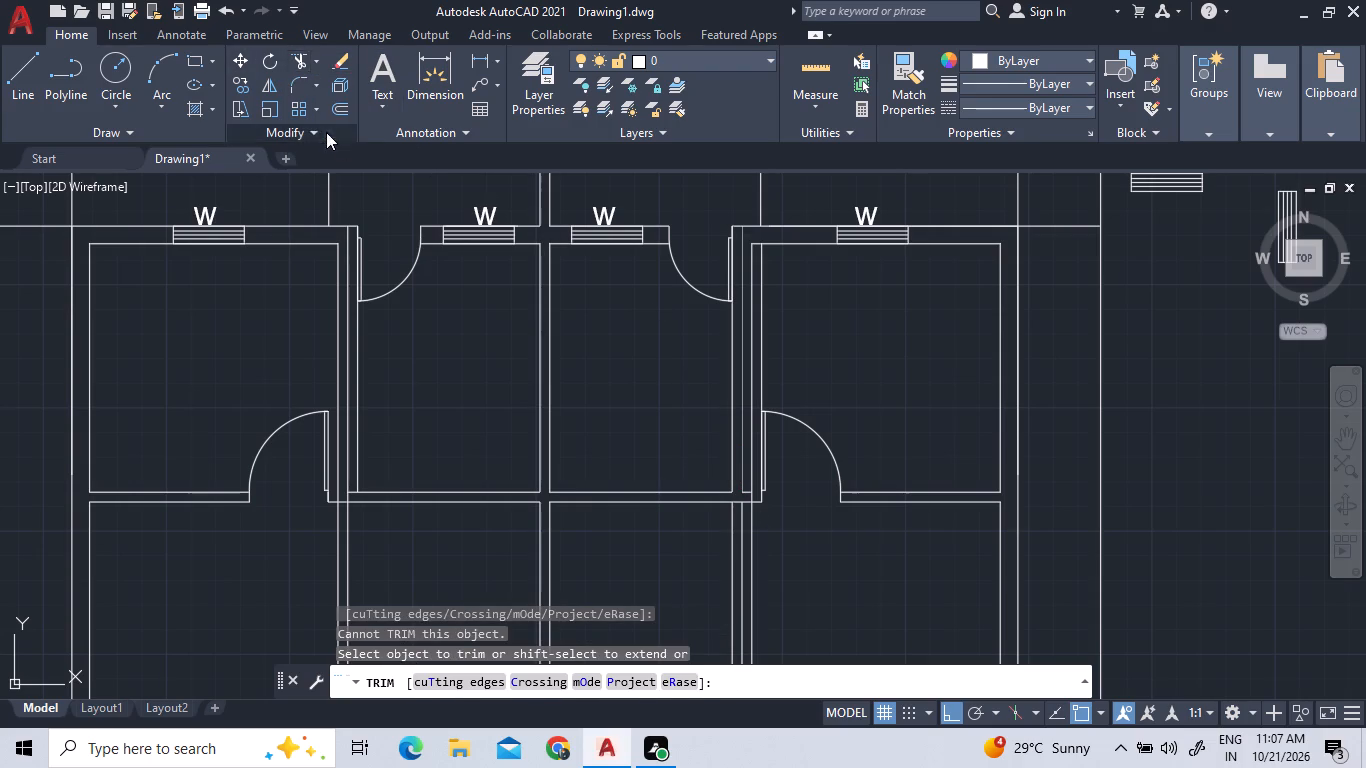
left_click(733, 483)
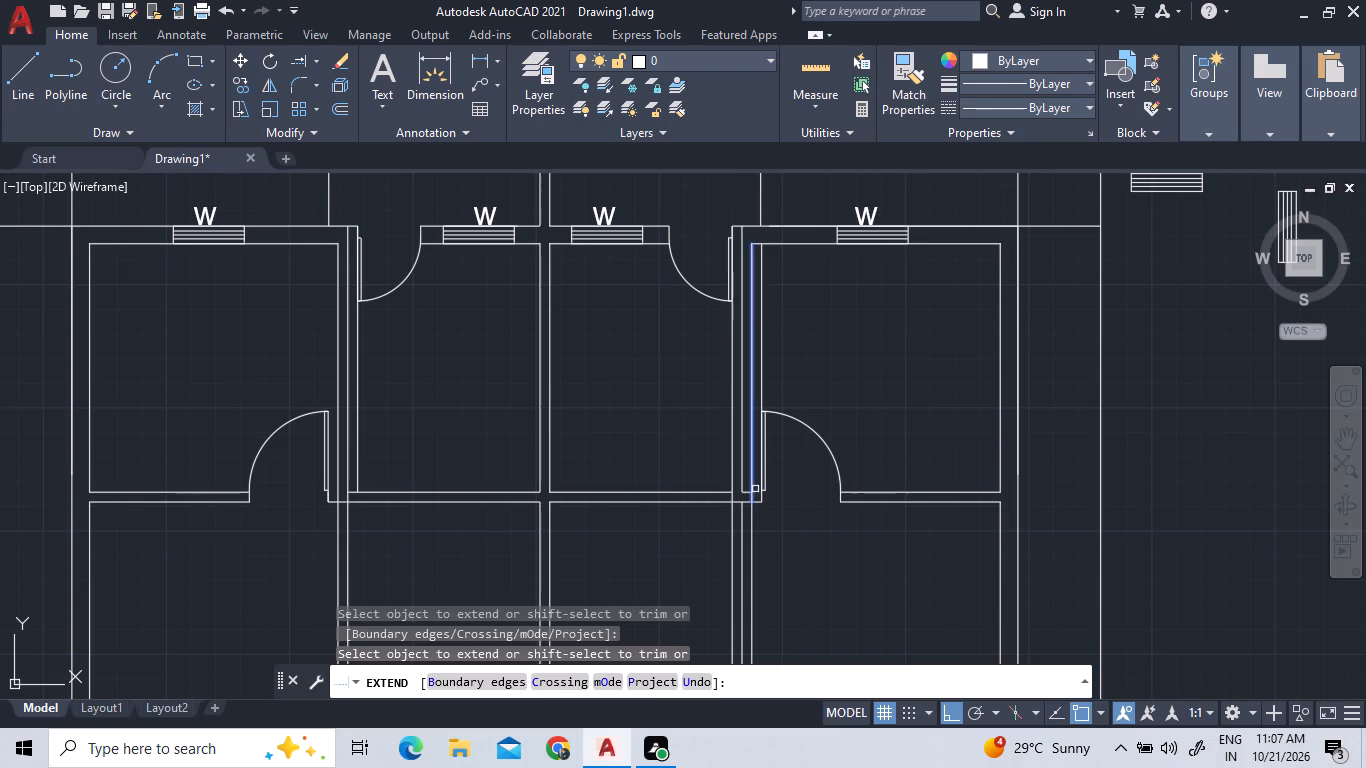
scroll(743, 499, "up", 1)
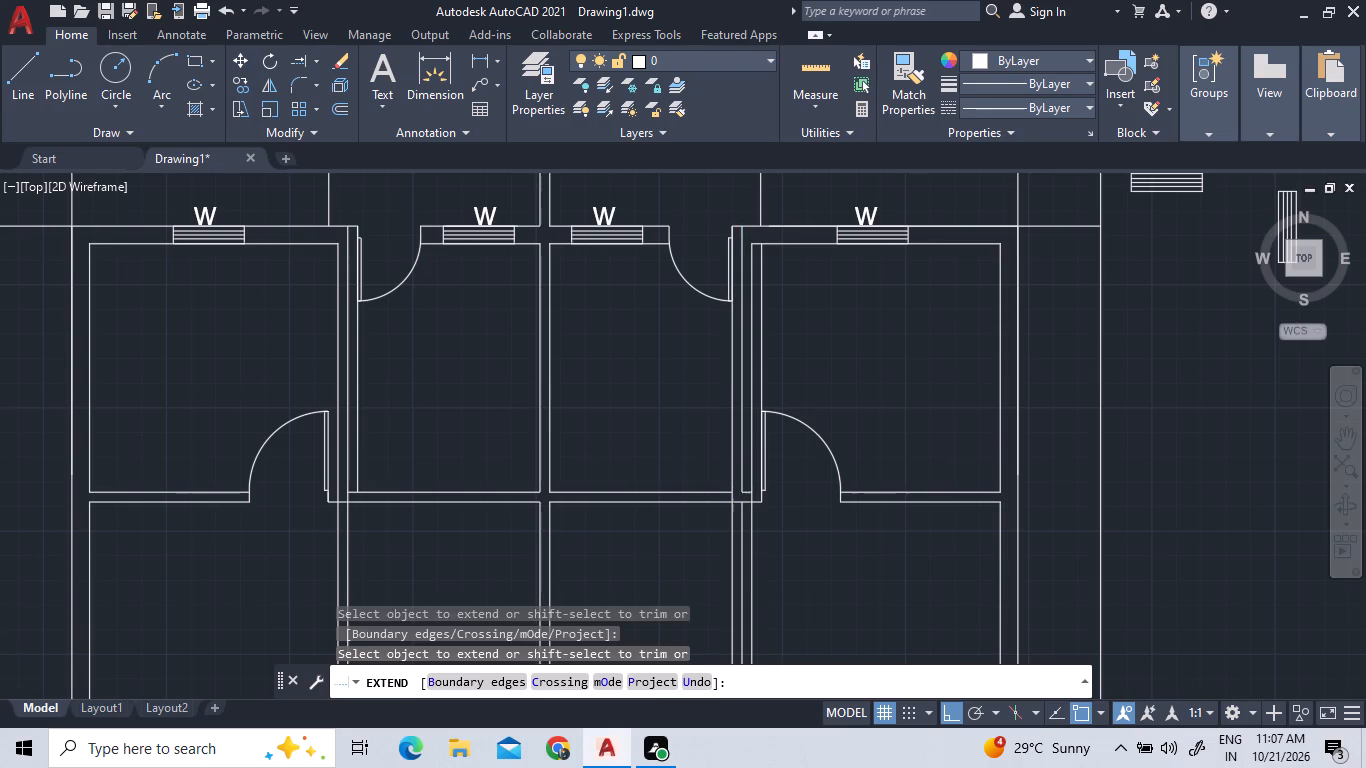
left_click(741, 469)
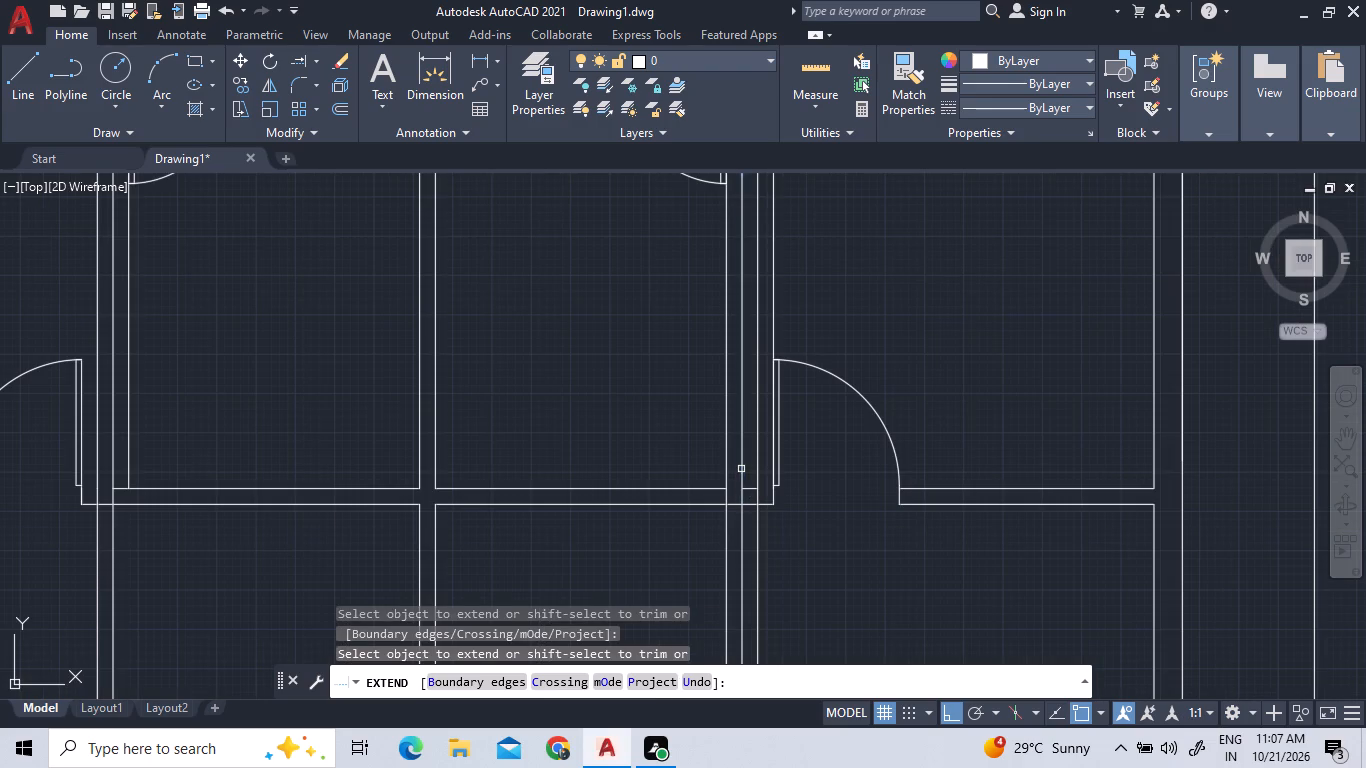
Trim the leftover line segments where the lower partition meets the right middle room's right wall and the left middle room's left wall.
left_click(315, 63)
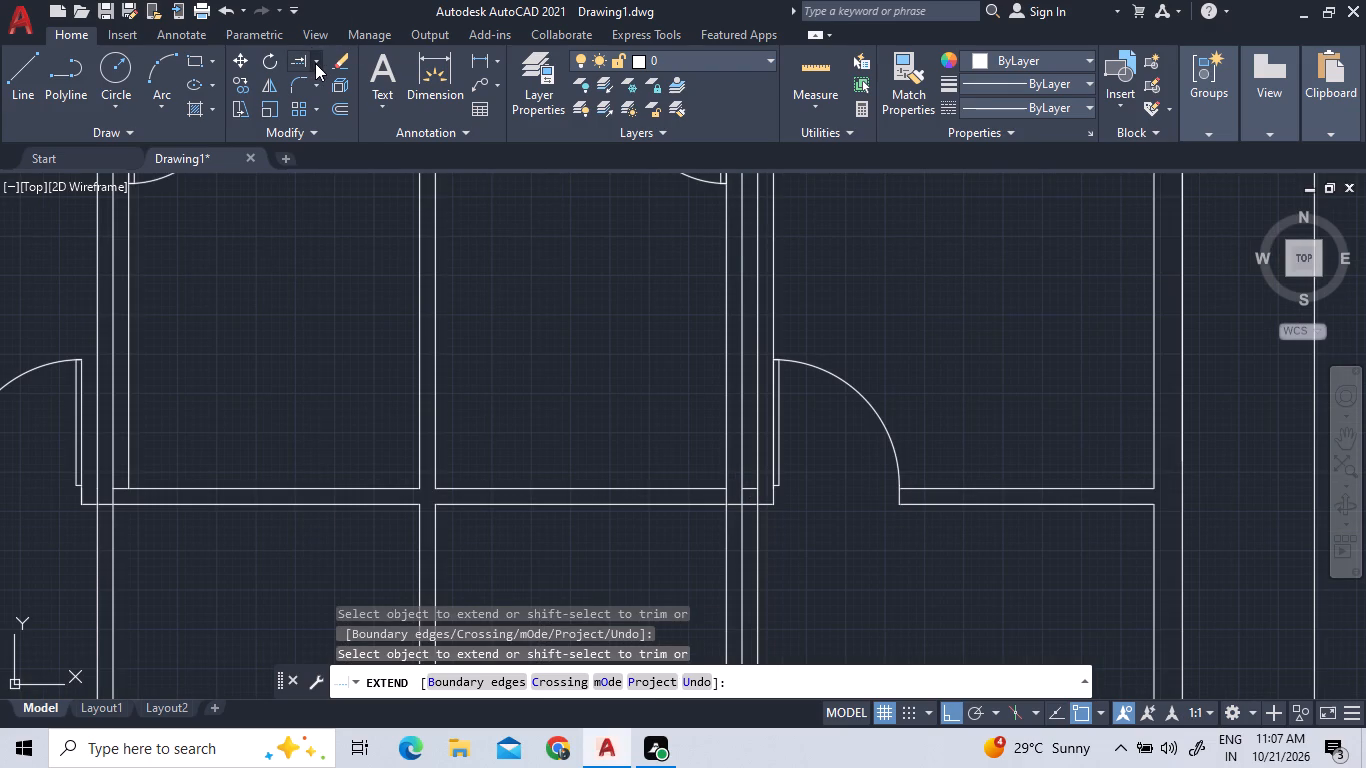
left_click(312, 84)
scroll(794, 507, "up", 2)
left_click(690, 463)
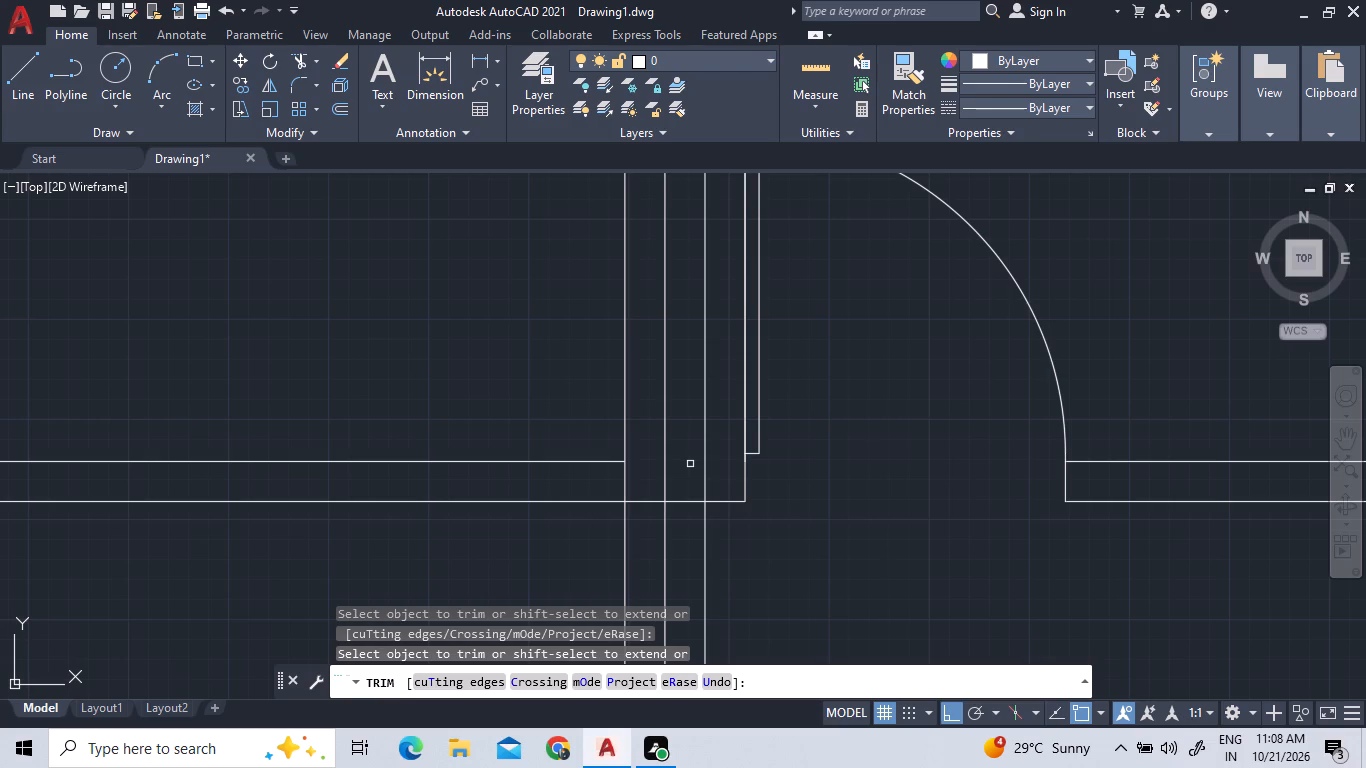
scroll(679, 445, "down", 2)
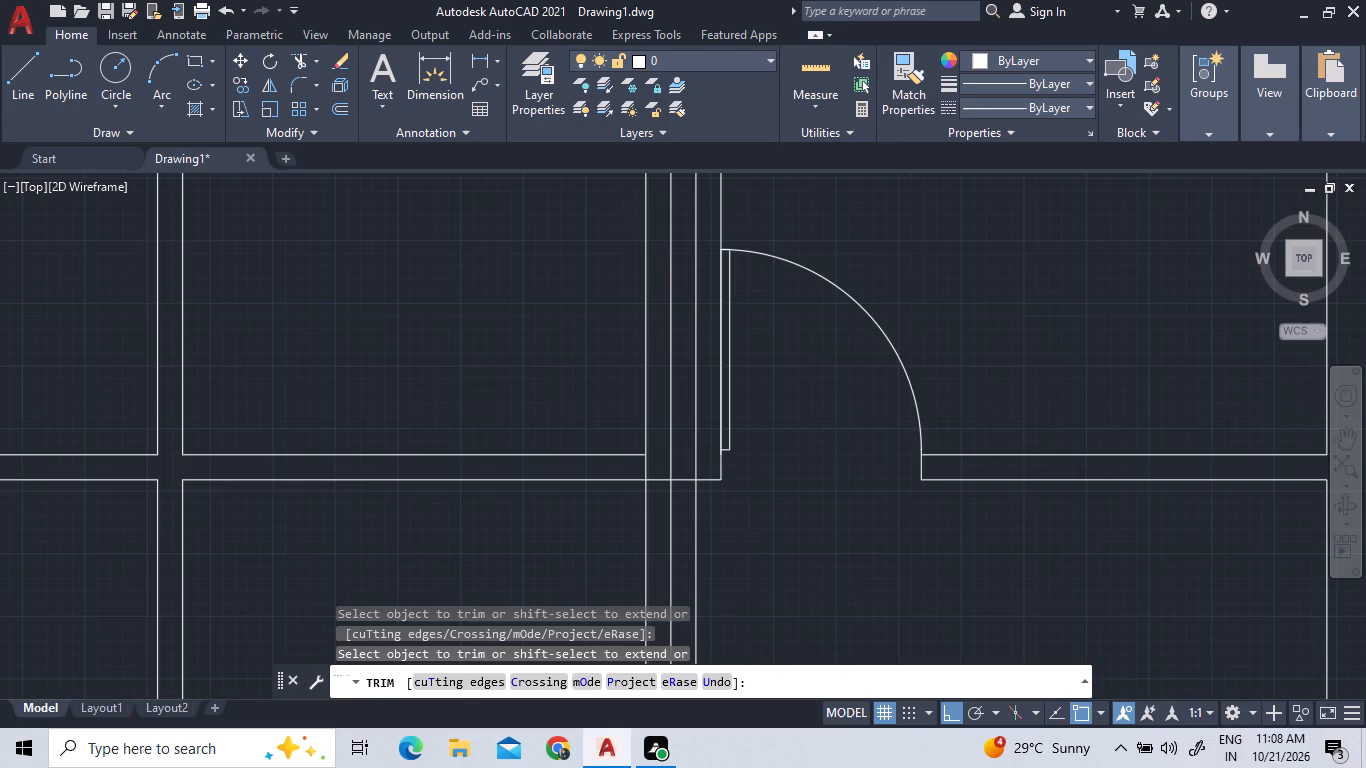
left_click(656, 457)
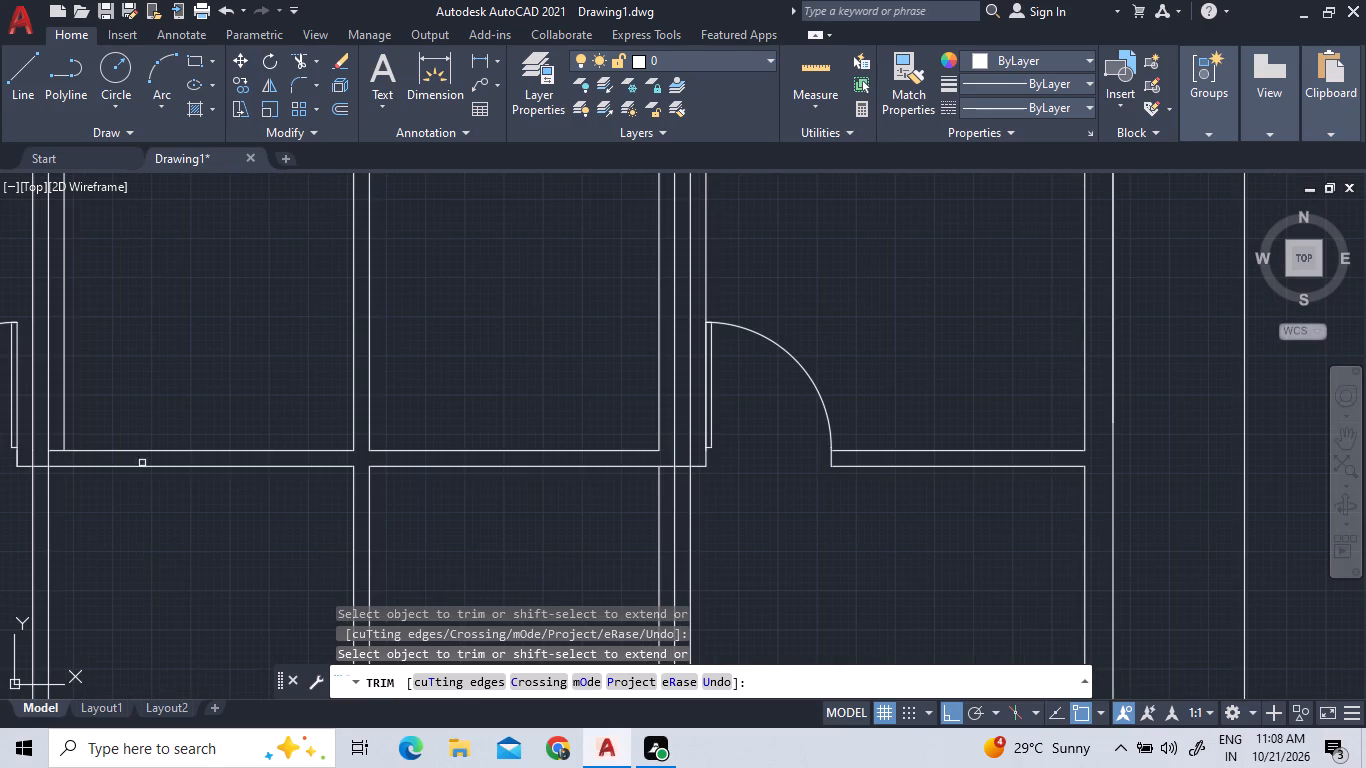
left_click(54, 451)
scroll(73, 548, "down", 3)
scroll(64, 534, "up", 3)
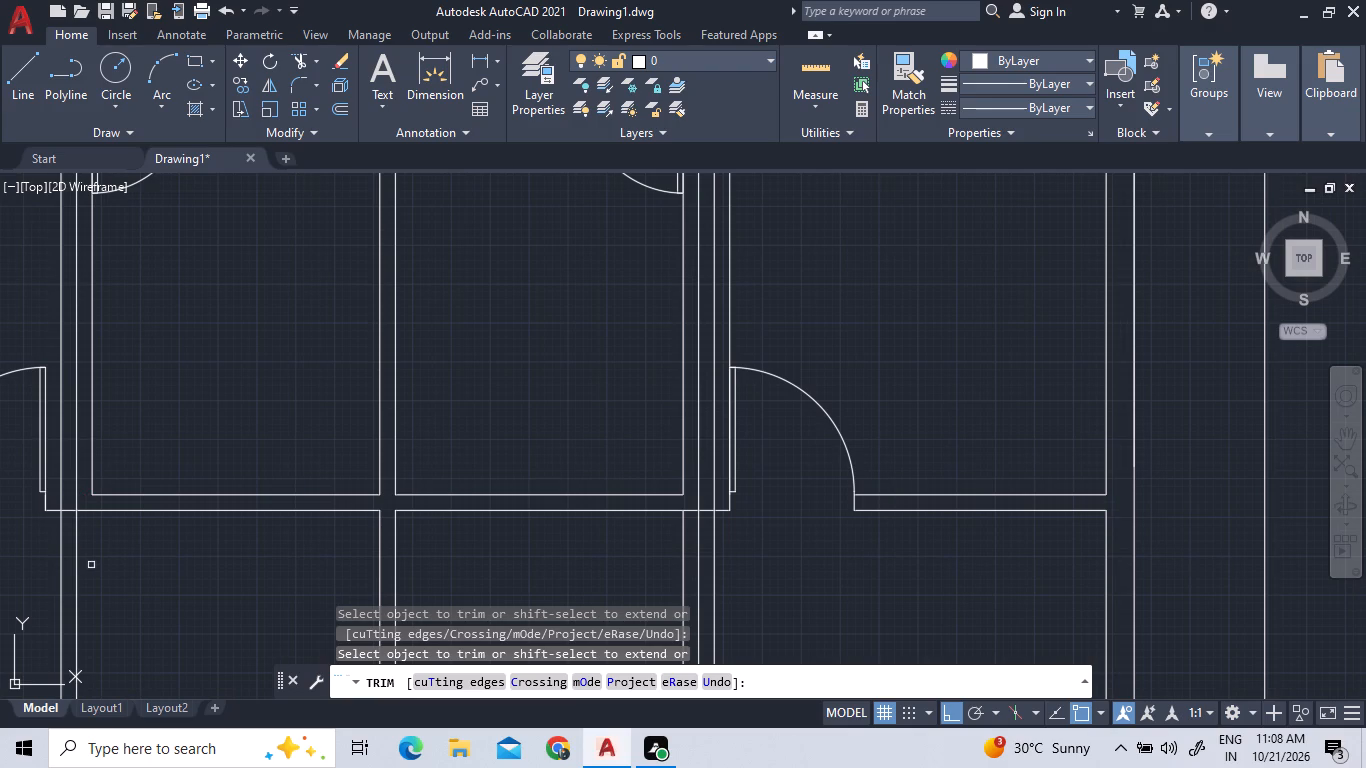
right_click(207, 386)
left_click(216, 396)
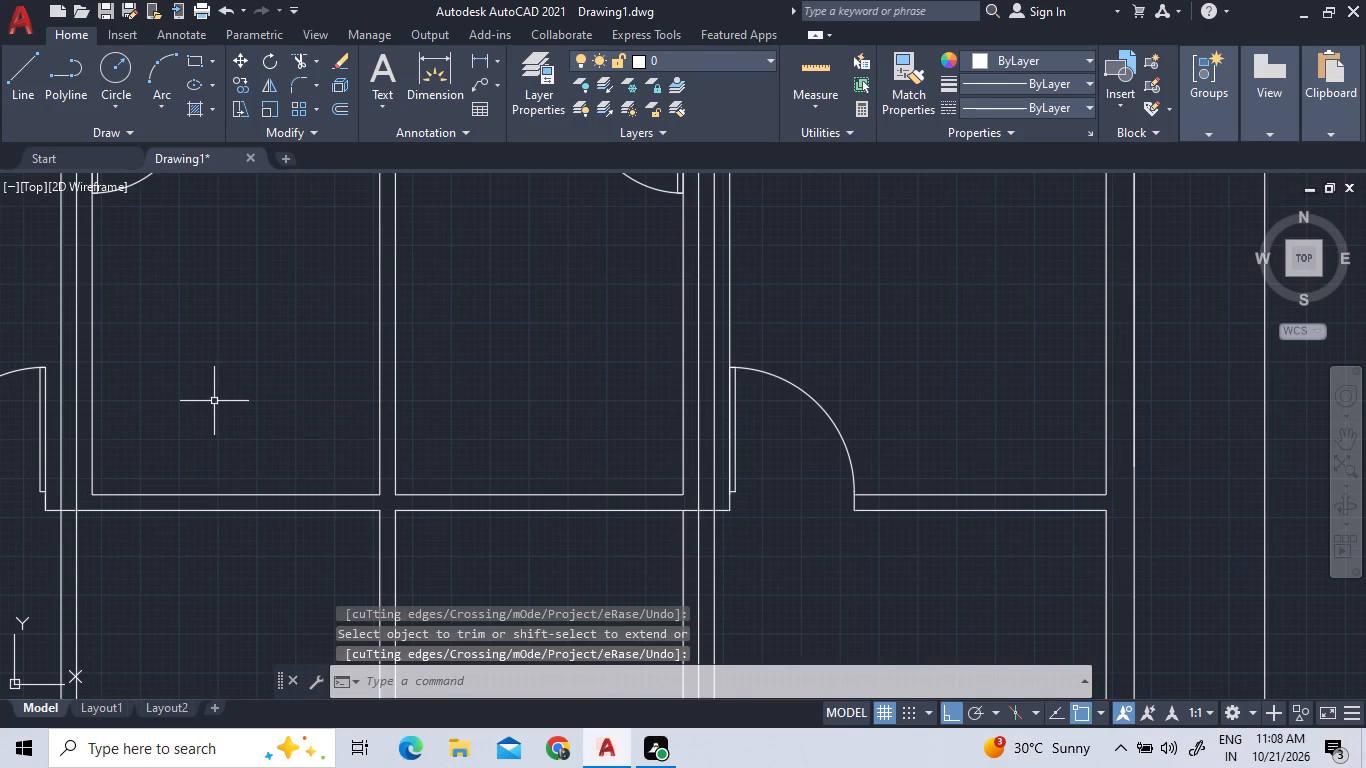
Examine the overall plan and the cleaned-up junctions of the upper row of rooms.
scroll(214, 407, "down", 2)
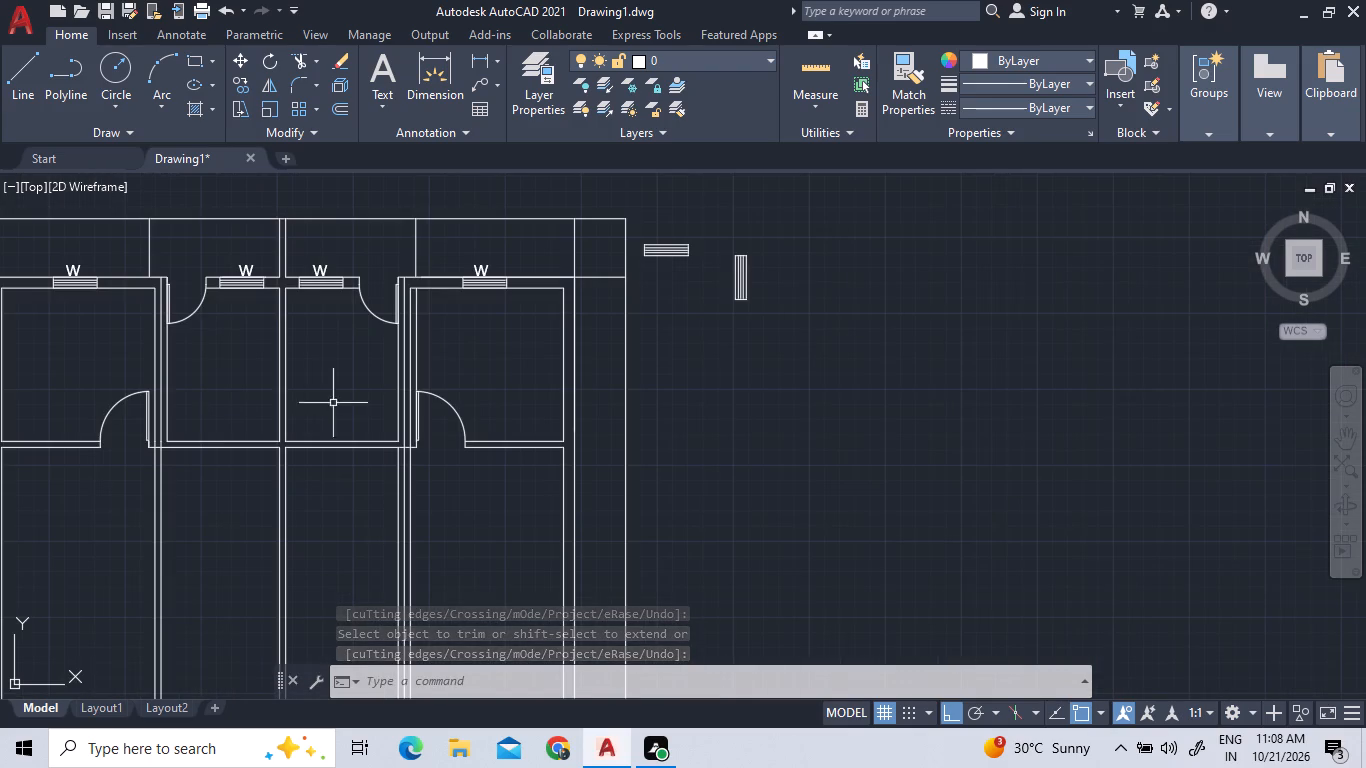
scroll(296, 328, "up", 2)
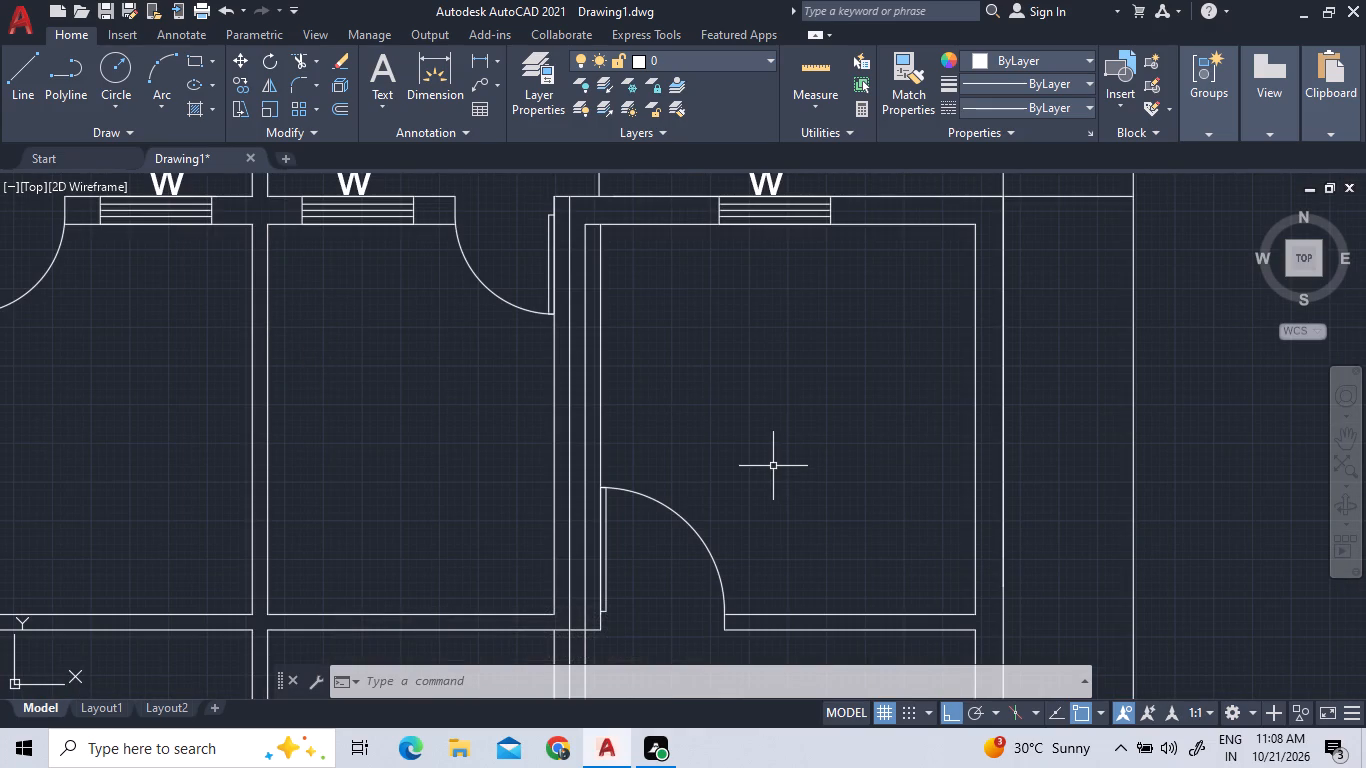
scroll(780, 507, "down", 2)
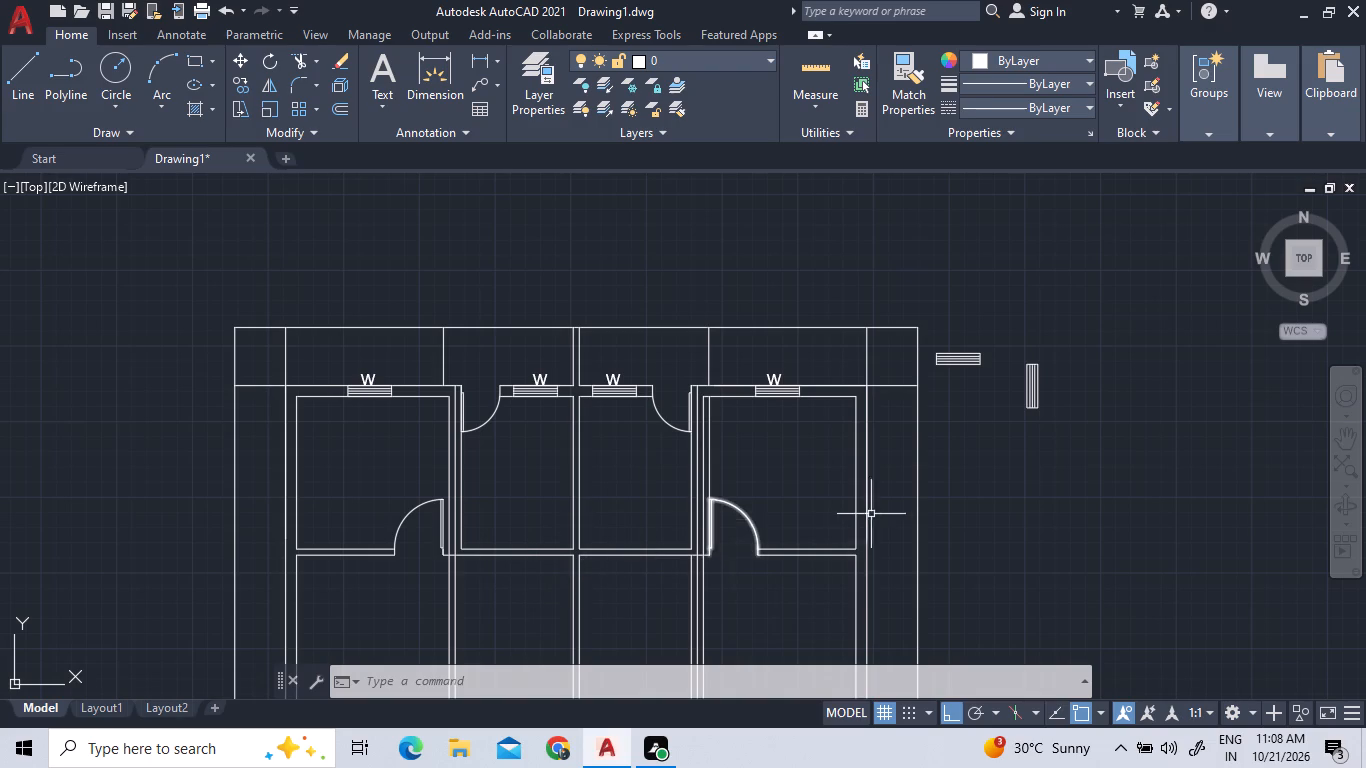
scroll(818, 588, "down", 2)
middle_click_drag(809, 601, 766, 525)
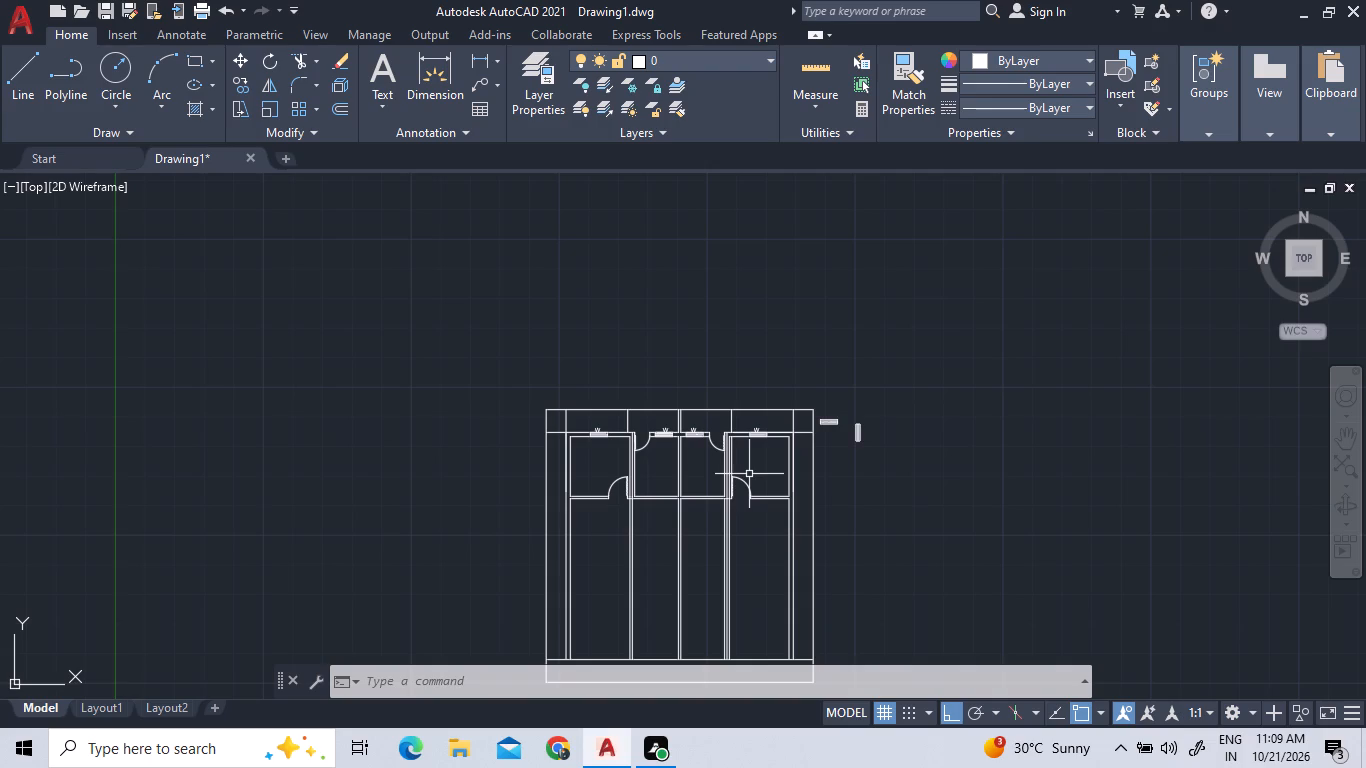
scroll(746, 486, "down", 2)
scroll(789, 488, "up", 3)
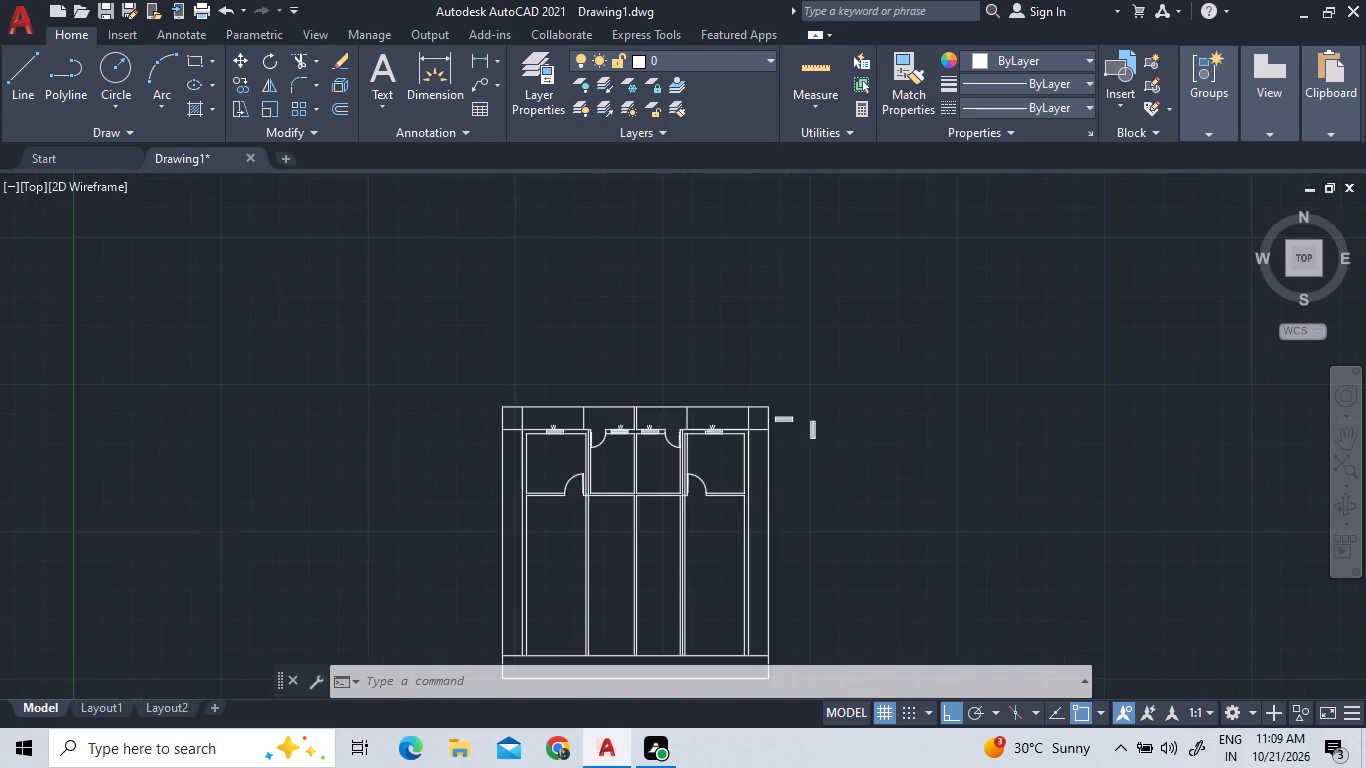
scroll(693, 373, "up", 2)
scroll(694, 374, "down", 3)
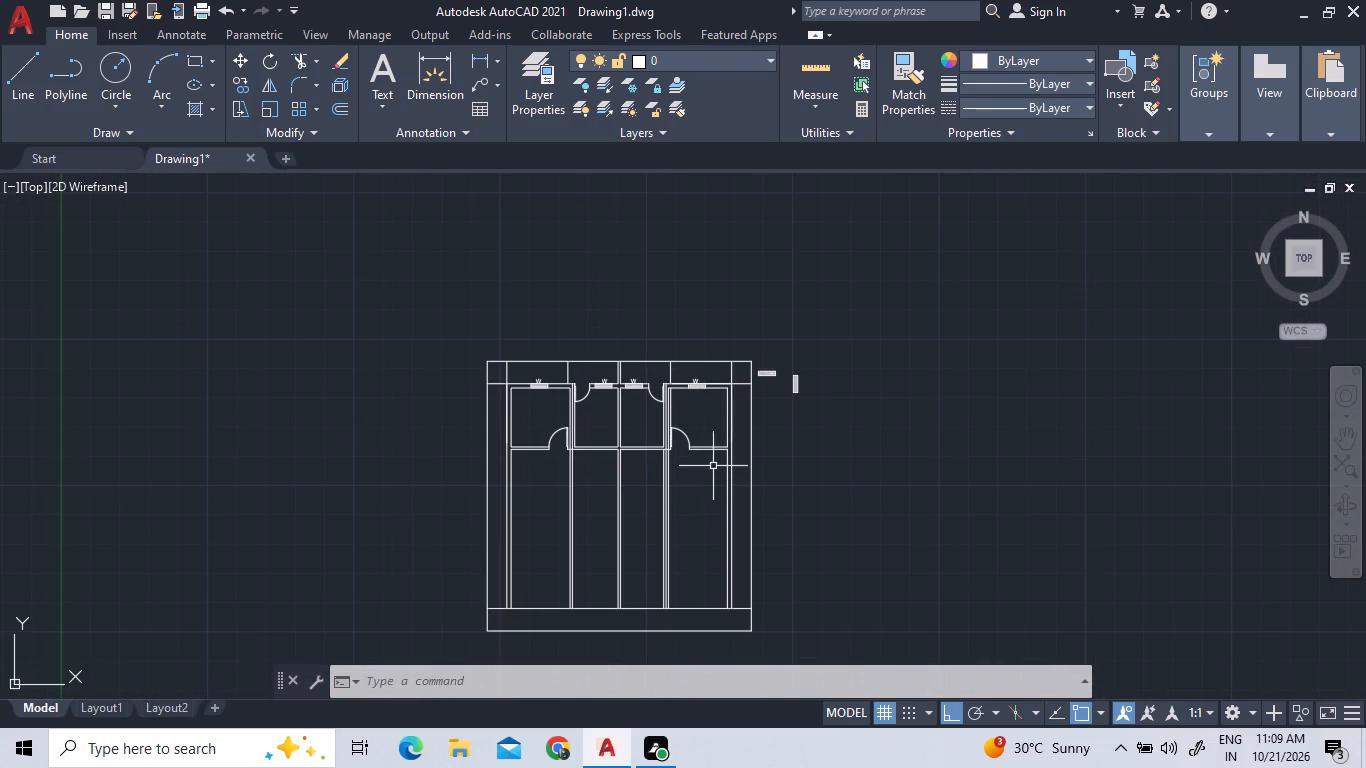
Move the loose vertical window block from its midpoint into the far right room's right outer wall, with Ortho off.
scroll(704, 424, "up", 2)
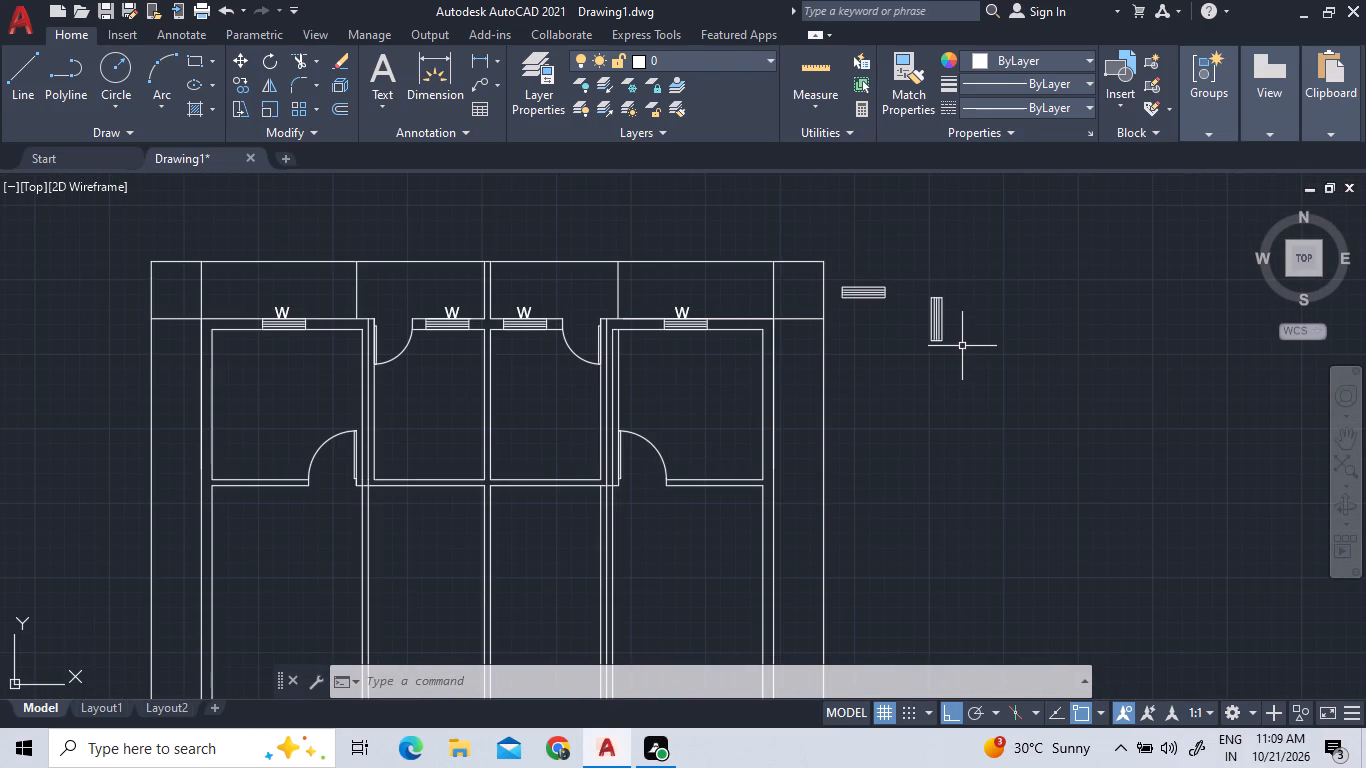
left_click(950, 349)
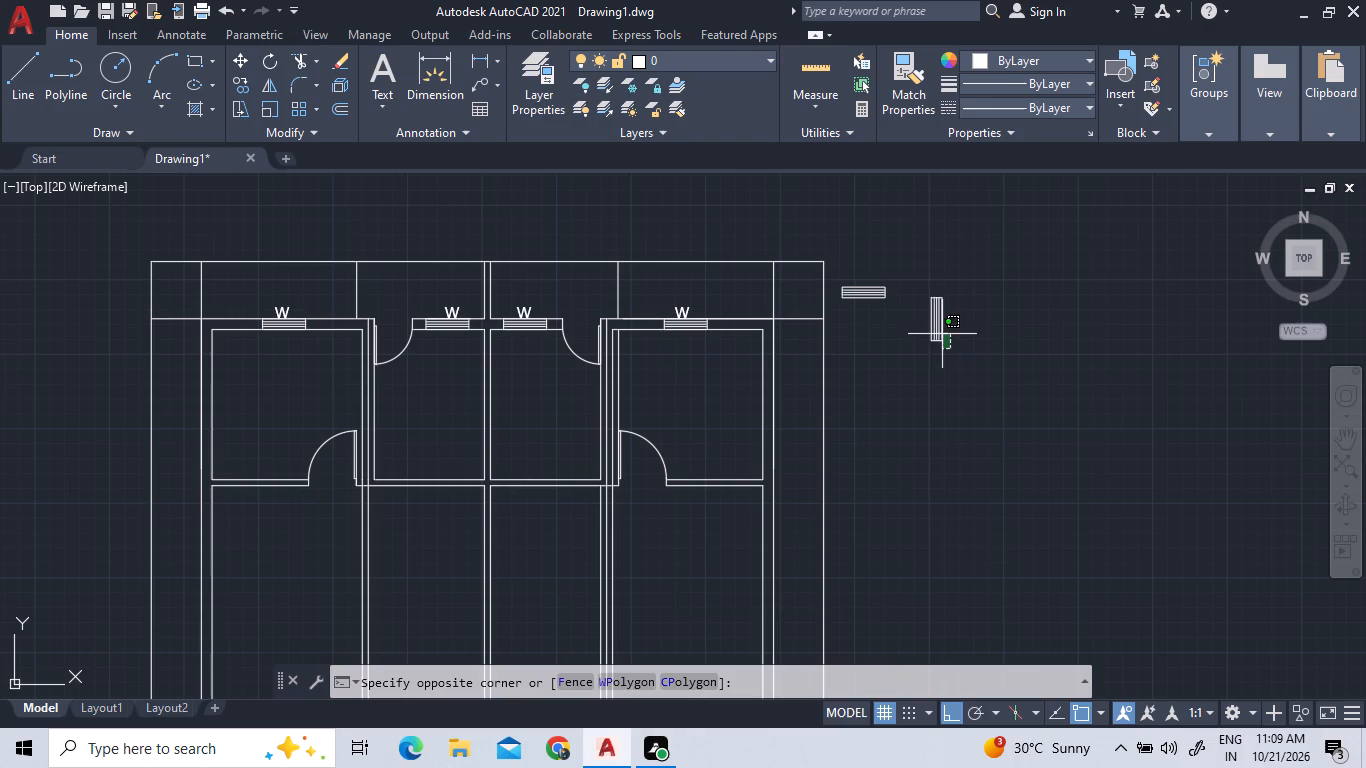
left_click(905, 277)
right_click(915, 273)
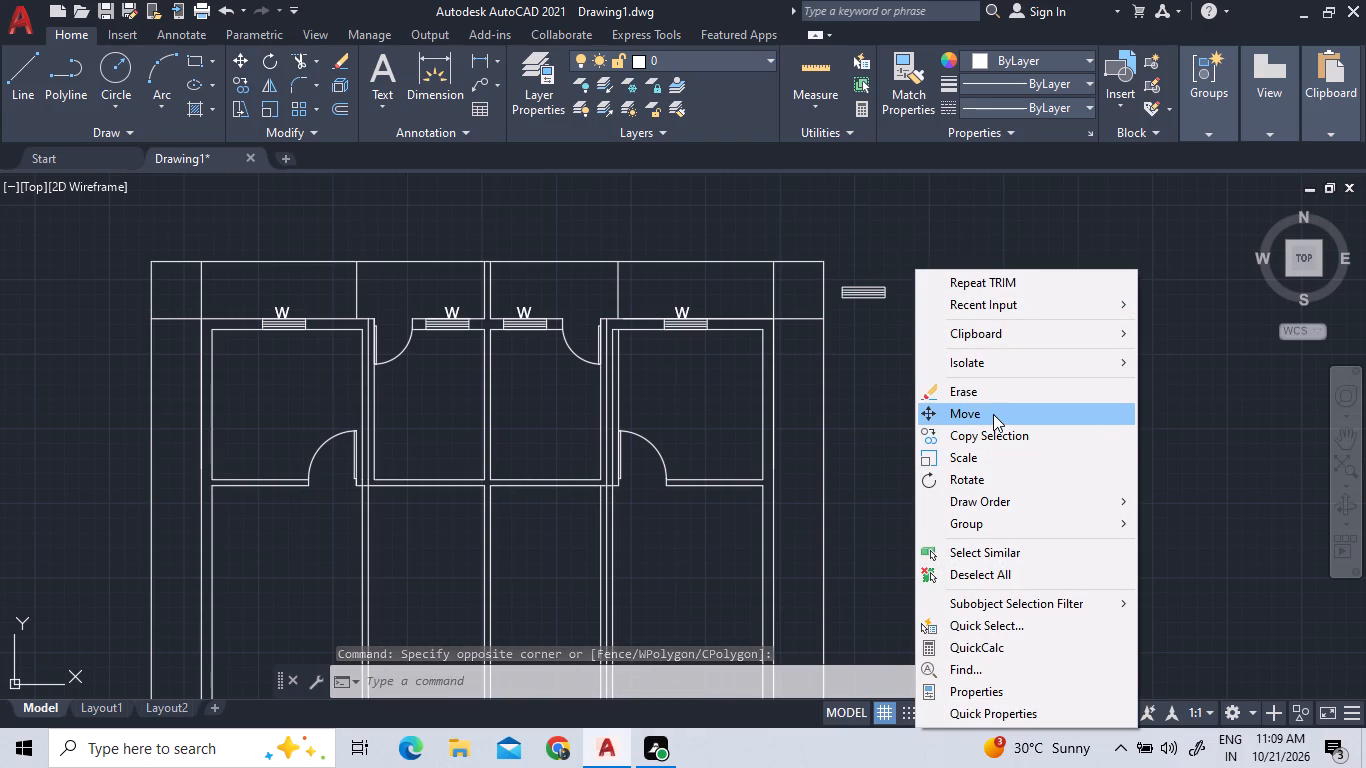
left_click(993, 414)
scroll(924, 323, "up", 3)
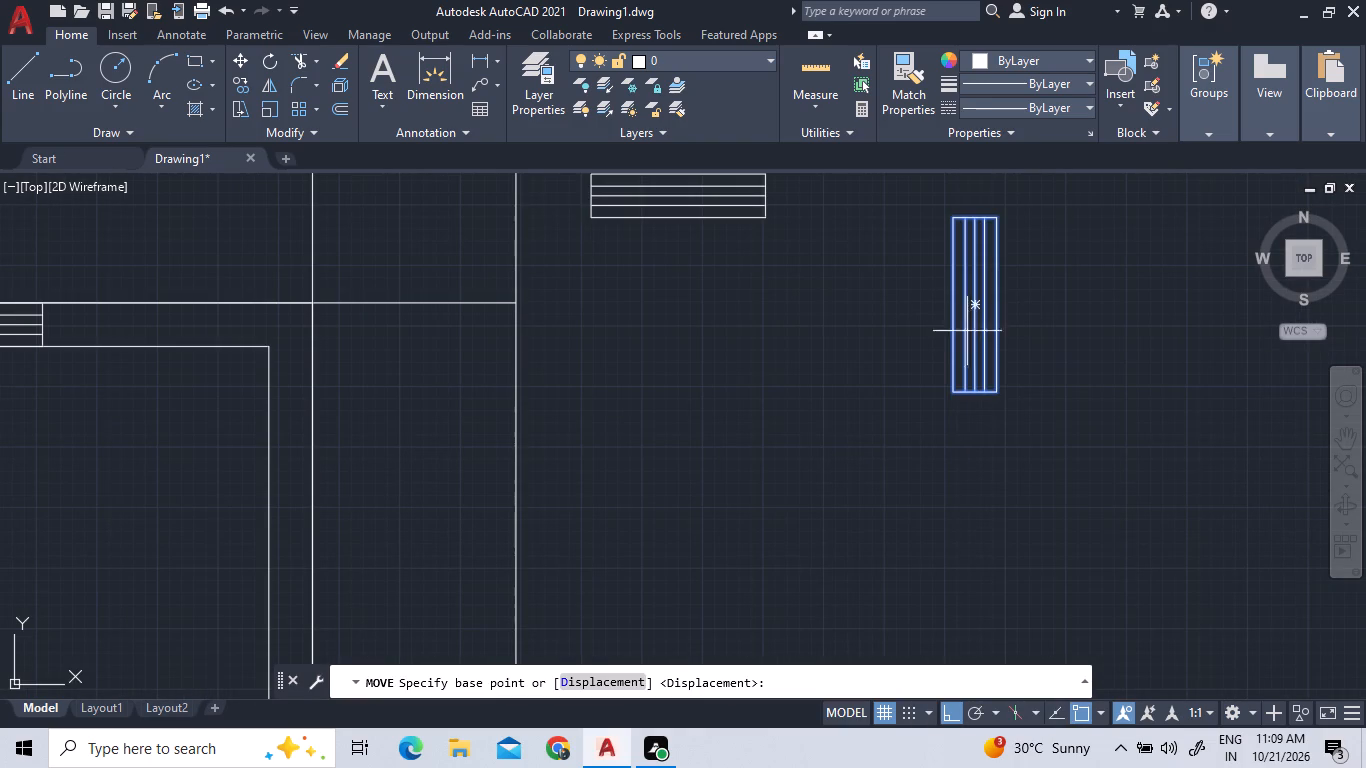
scroll(985, 328, "up", 3)
scroll(945, 345, "down", 2)
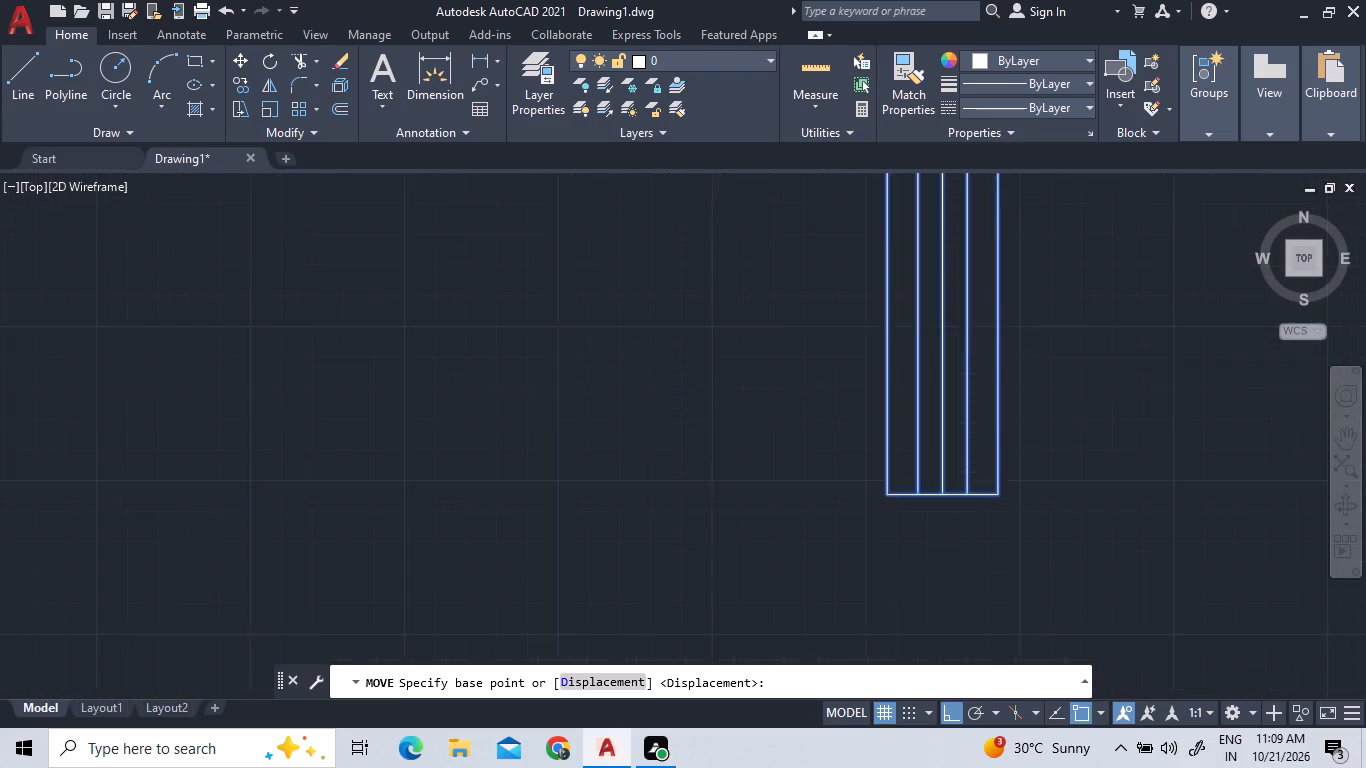
scroll(944, 255, "down", 4)
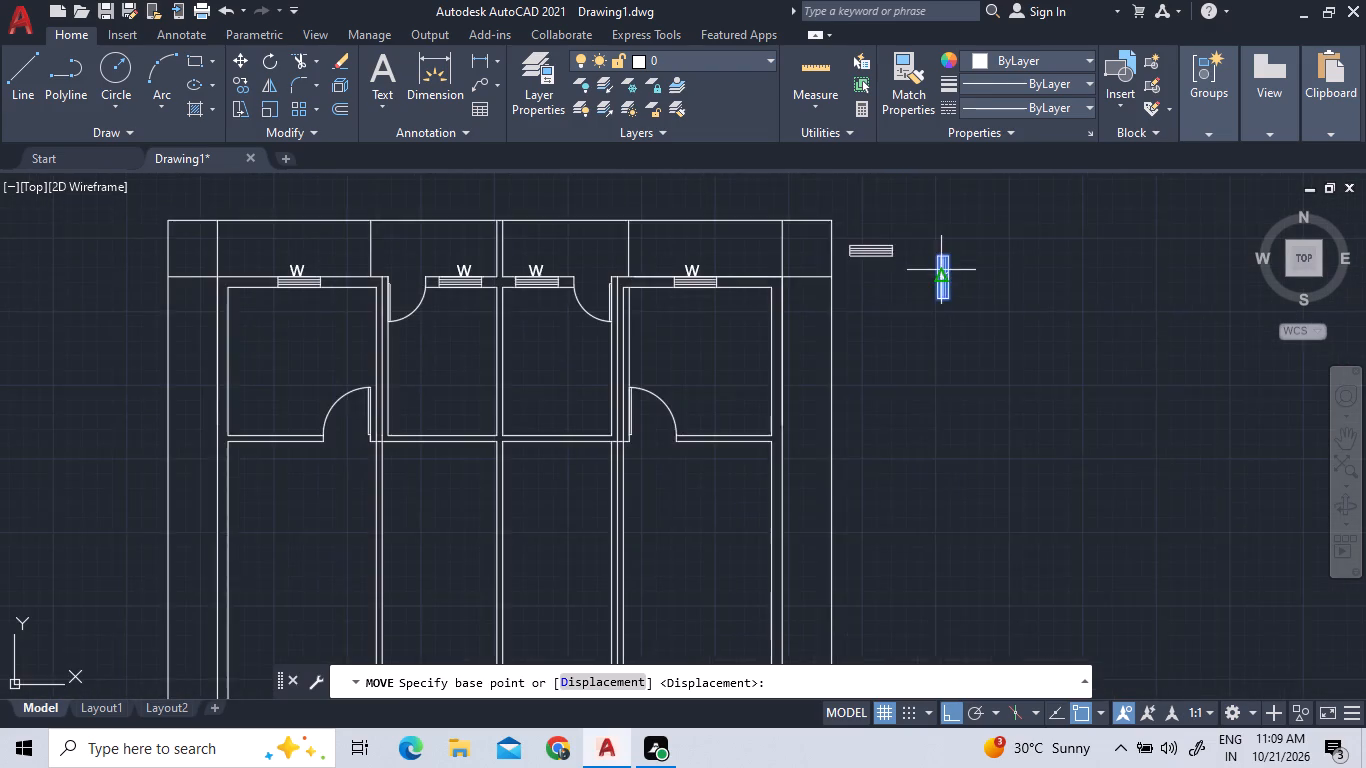
scroll(941, 270, "up", 3)
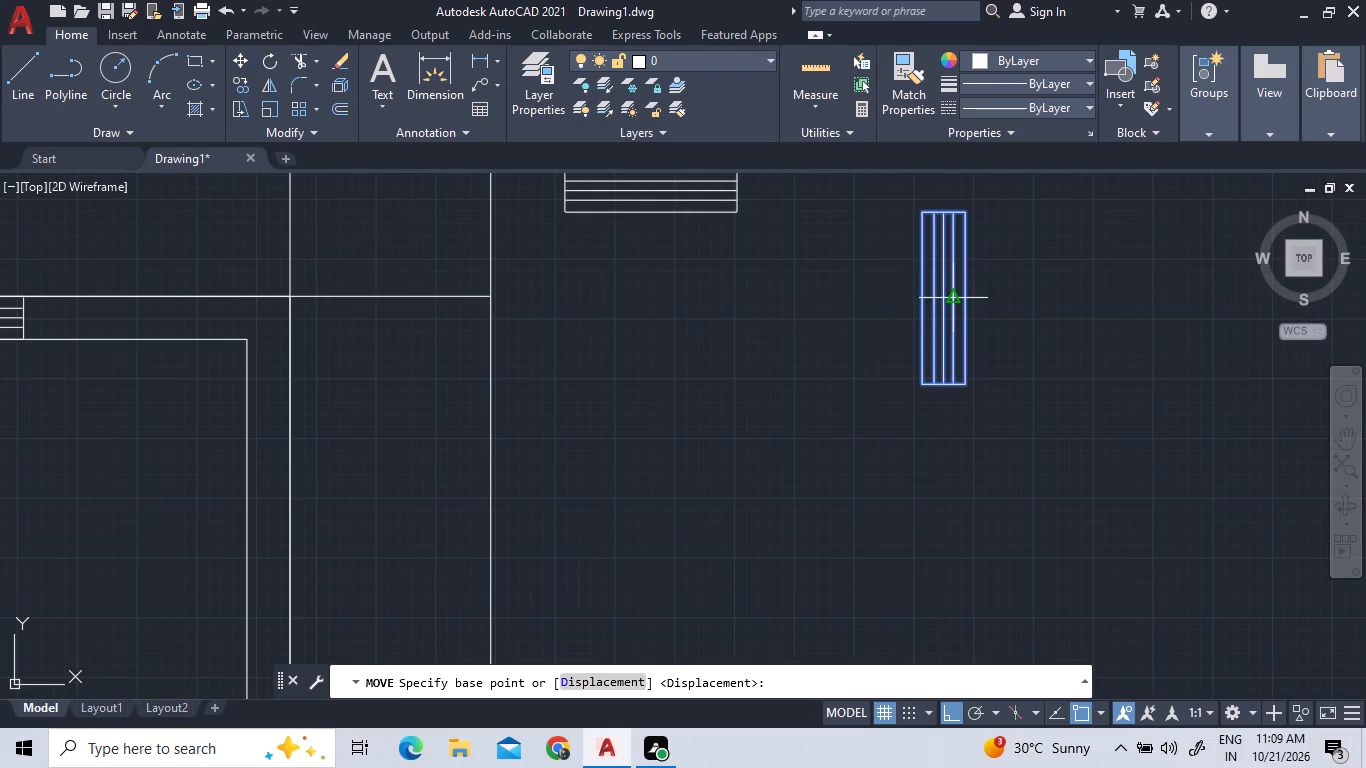
left_click(942, 292)
scroll(782, 346, "down", 4)
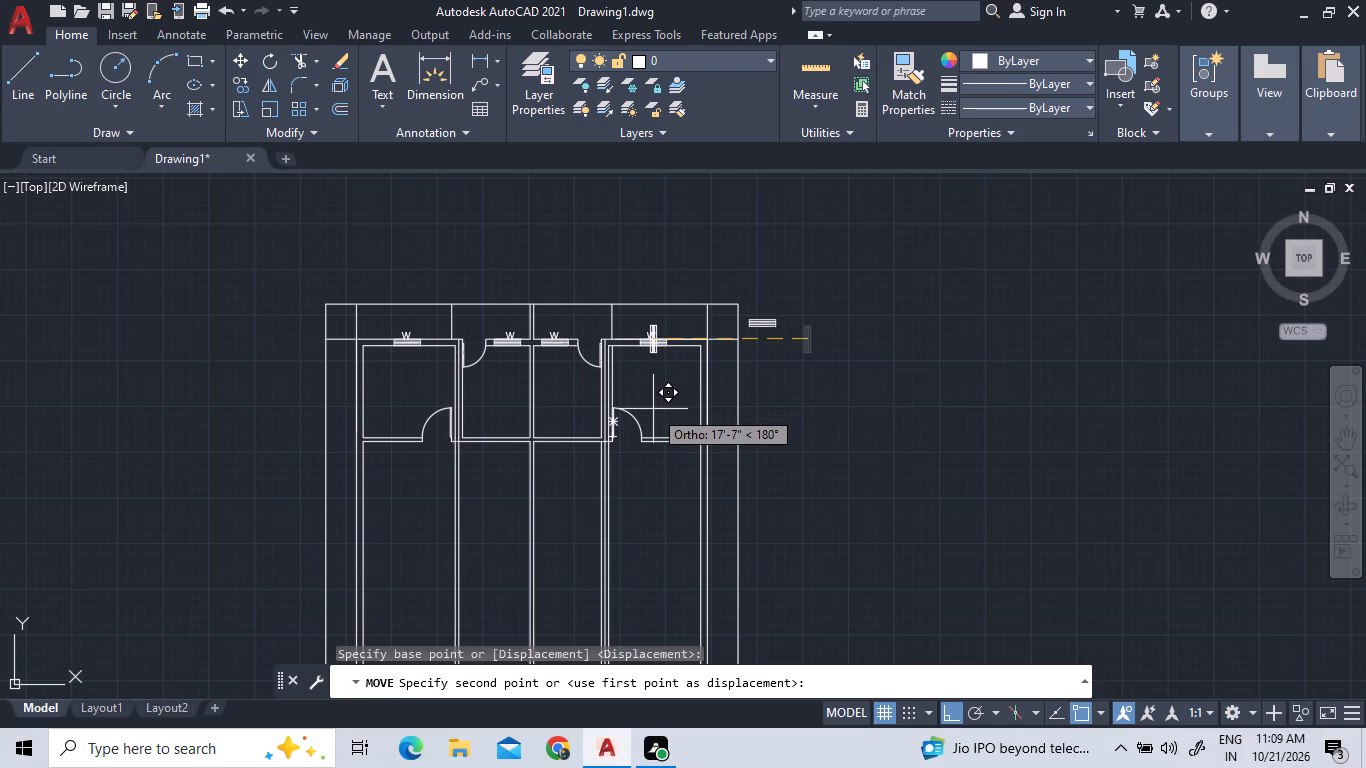
key("F8")
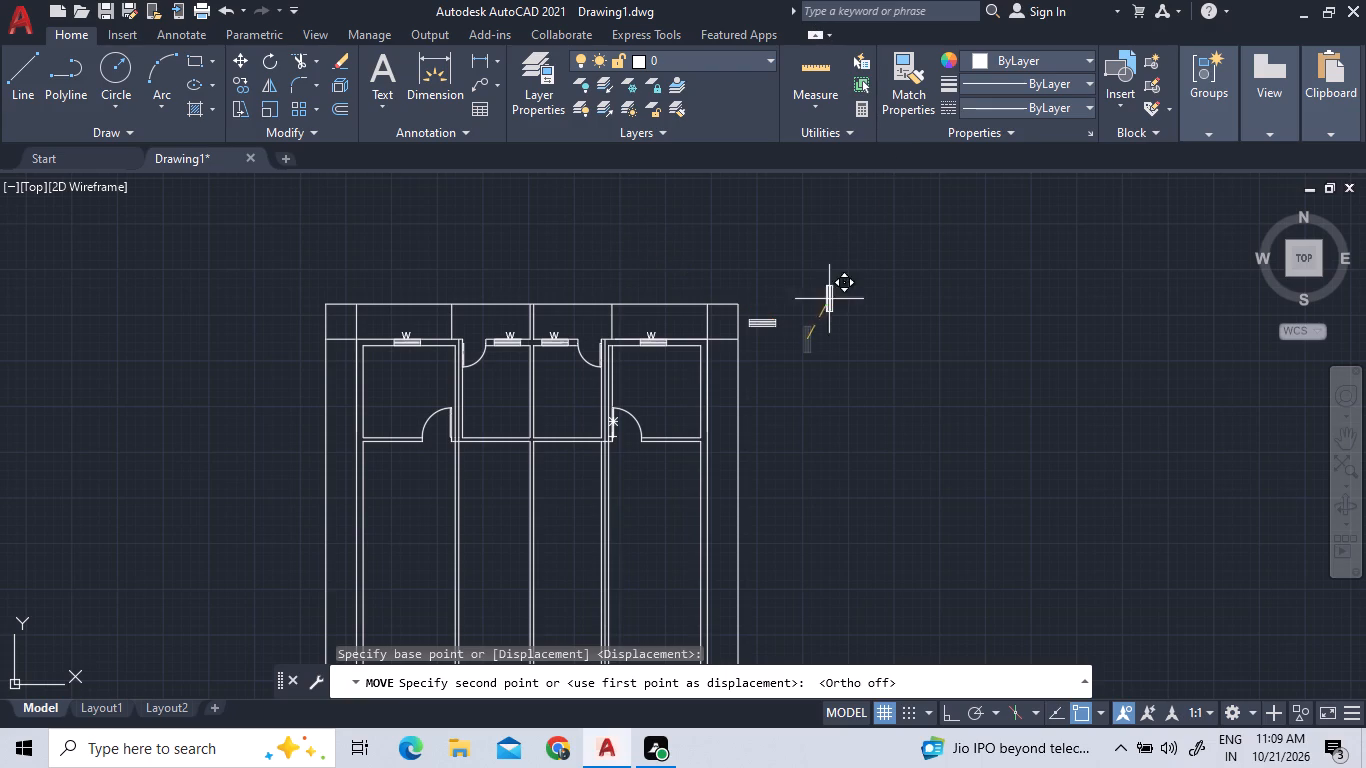
scroll(716, 387, "up", 7)
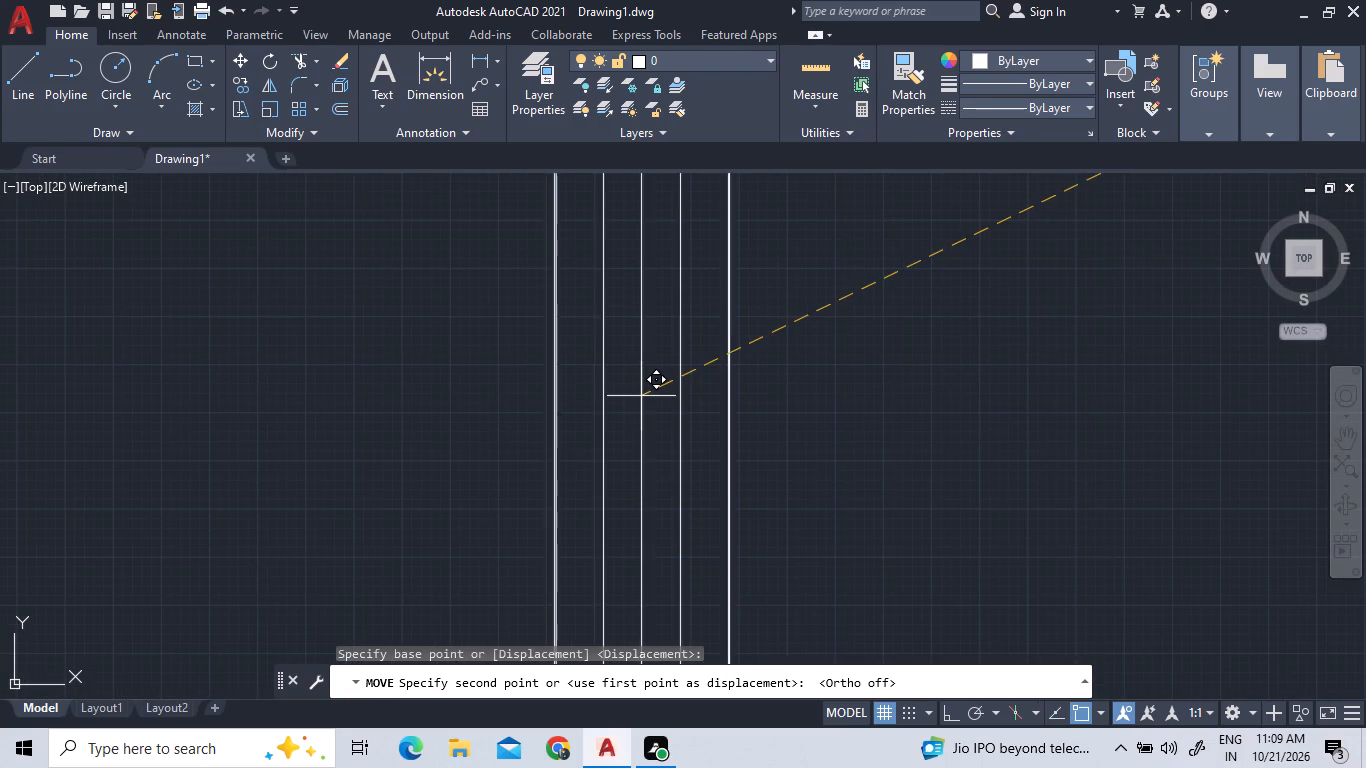
scroll(643, 396, "up", 3)
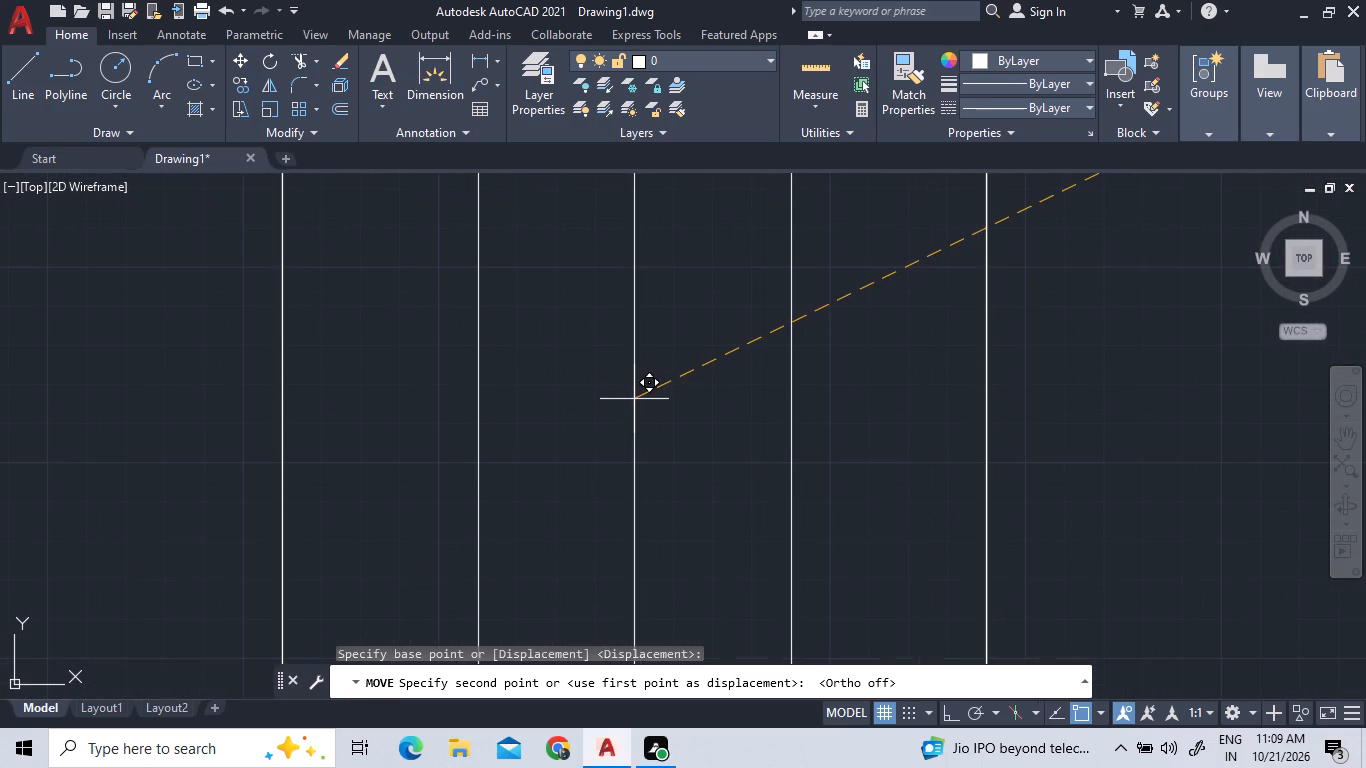
left_click(634, 399)
scroll(676, 412, "down", 8)
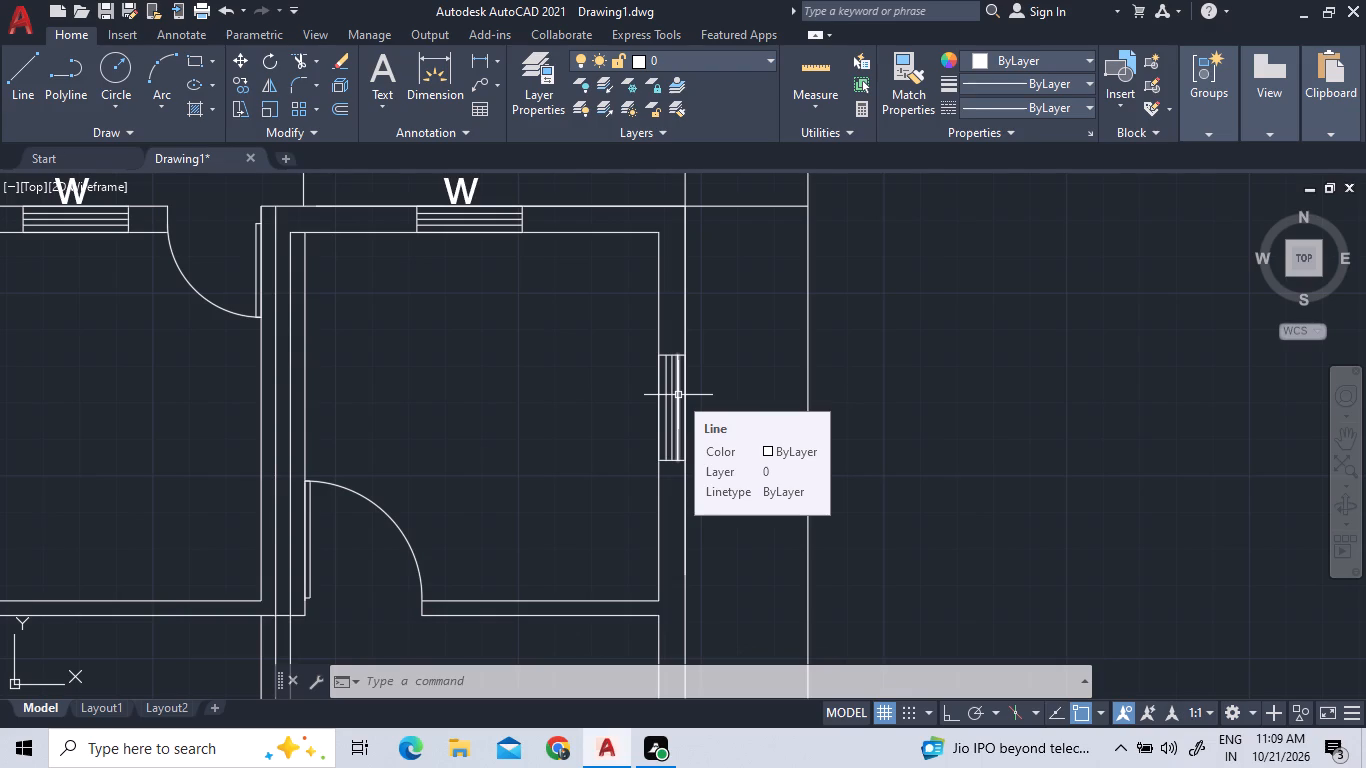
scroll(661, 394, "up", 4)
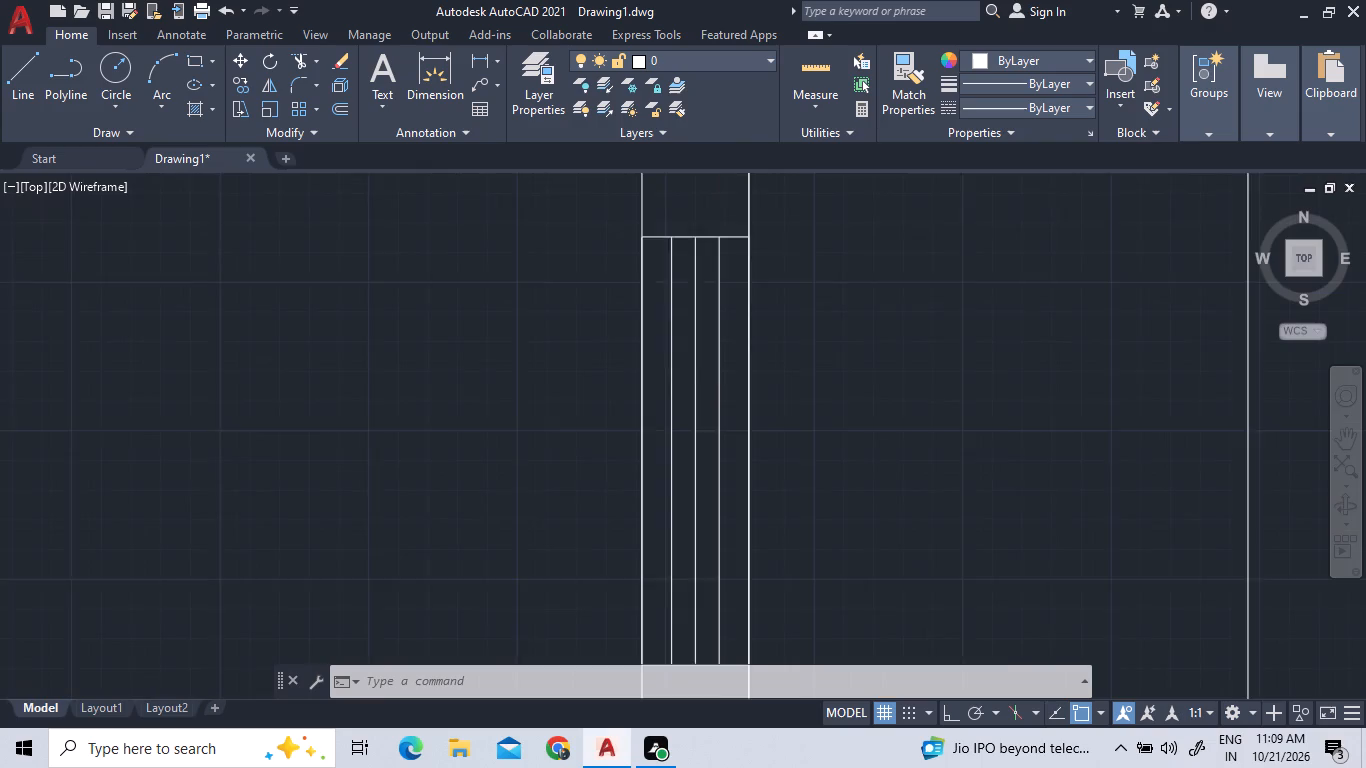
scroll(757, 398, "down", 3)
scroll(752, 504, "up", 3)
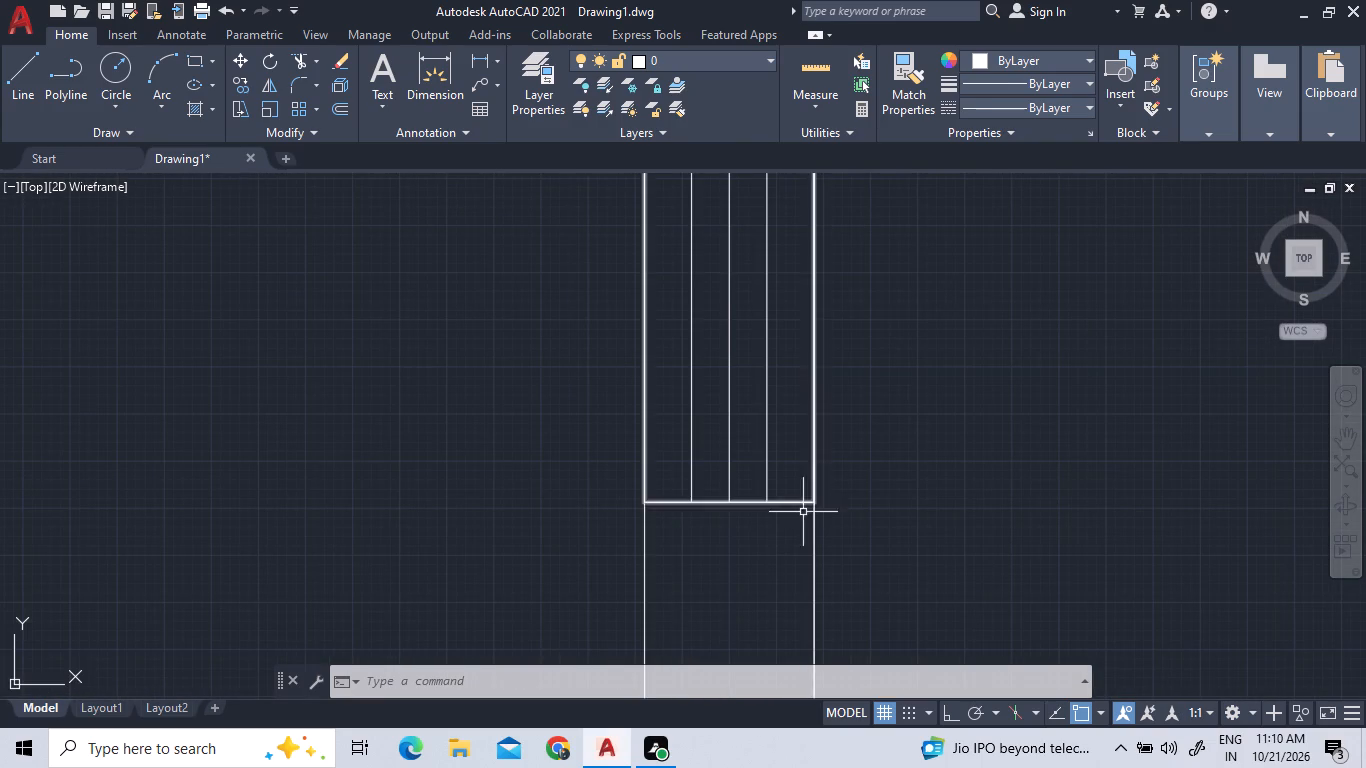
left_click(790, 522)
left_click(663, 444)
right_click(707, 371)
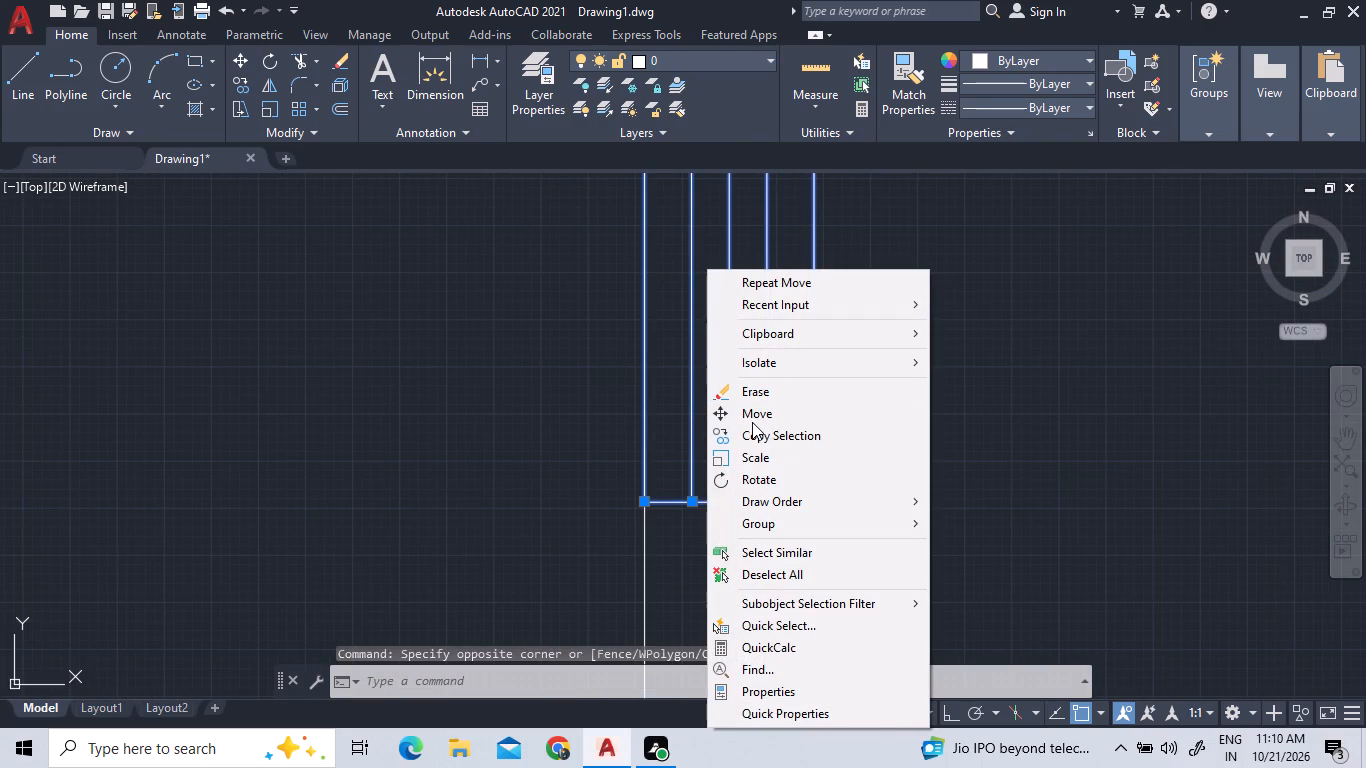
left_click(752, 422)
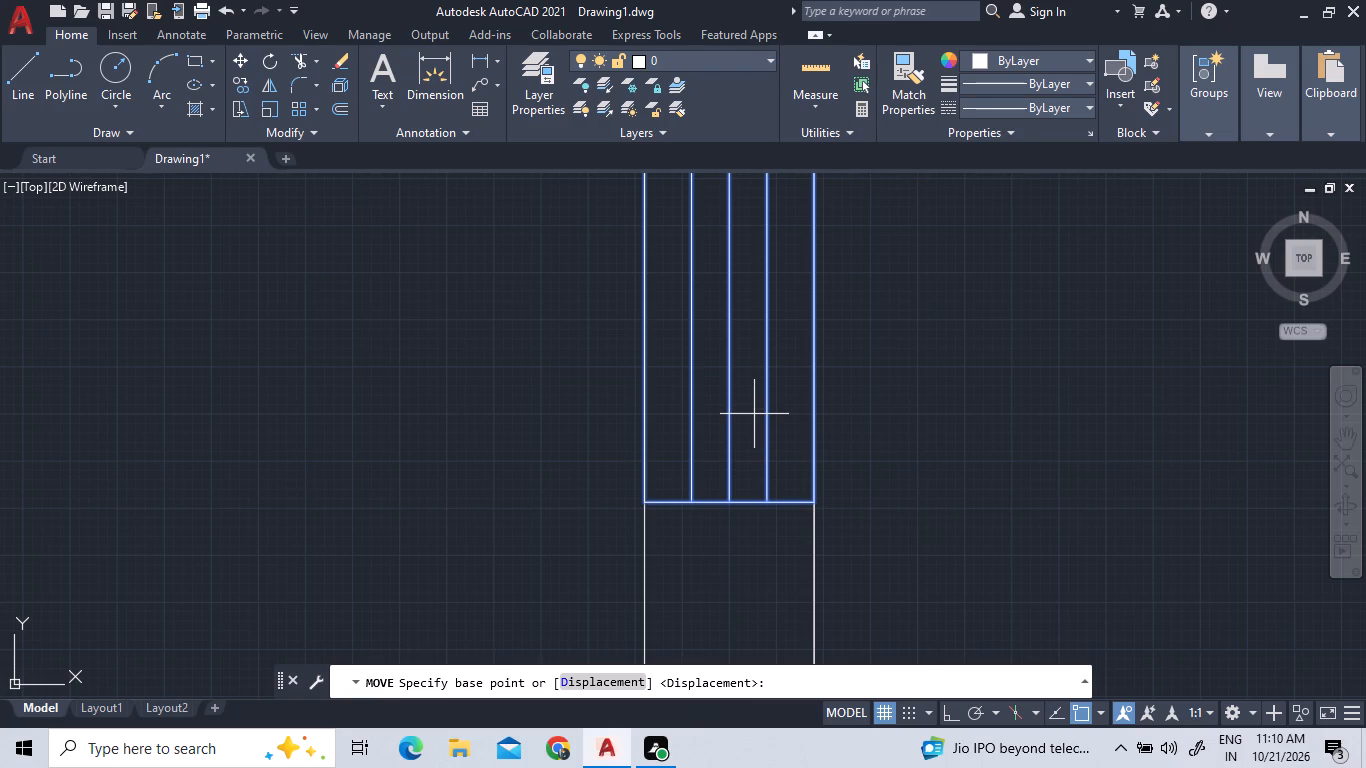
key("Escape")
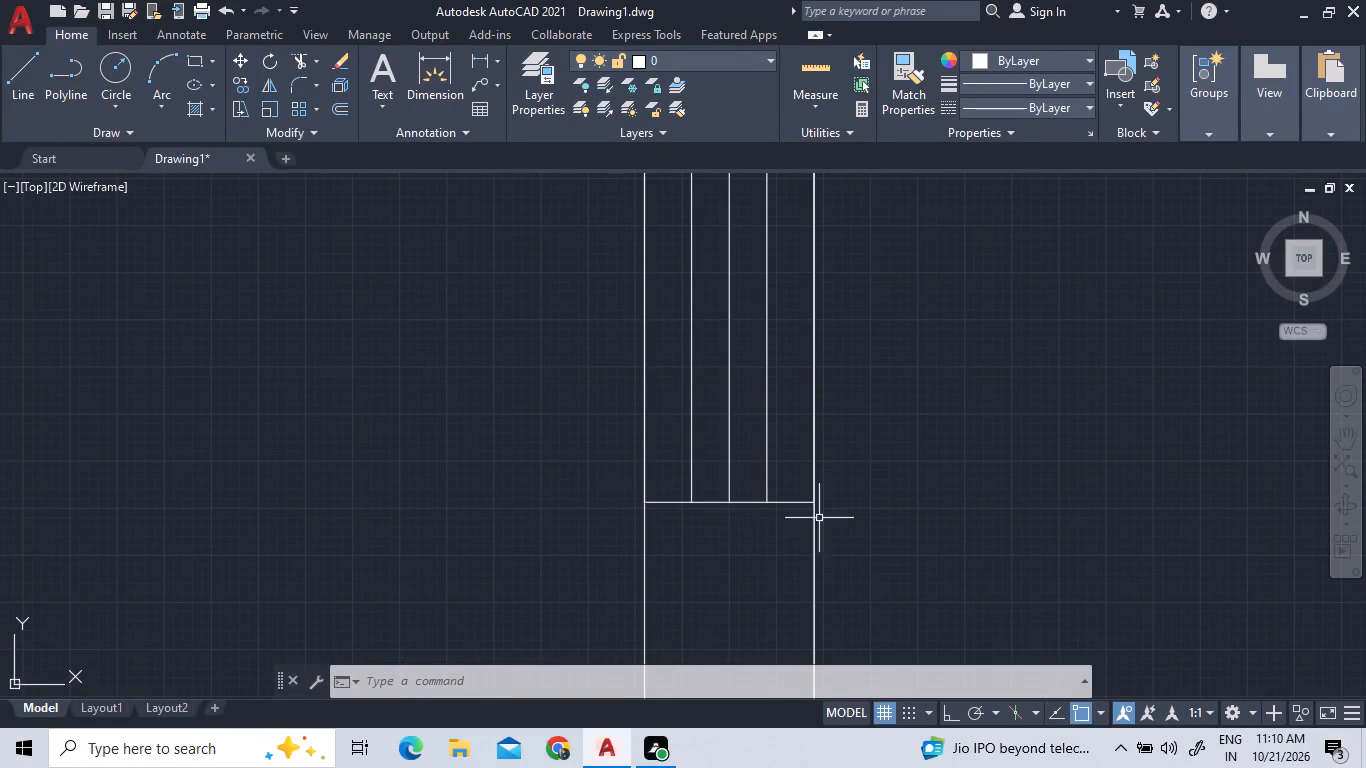
Copy the far right outer wall's window from its centre about 39'-3" horizontally into the far left room's outer wall, with Ortho on.
left_click(792, 532)
left_click(684, 462)
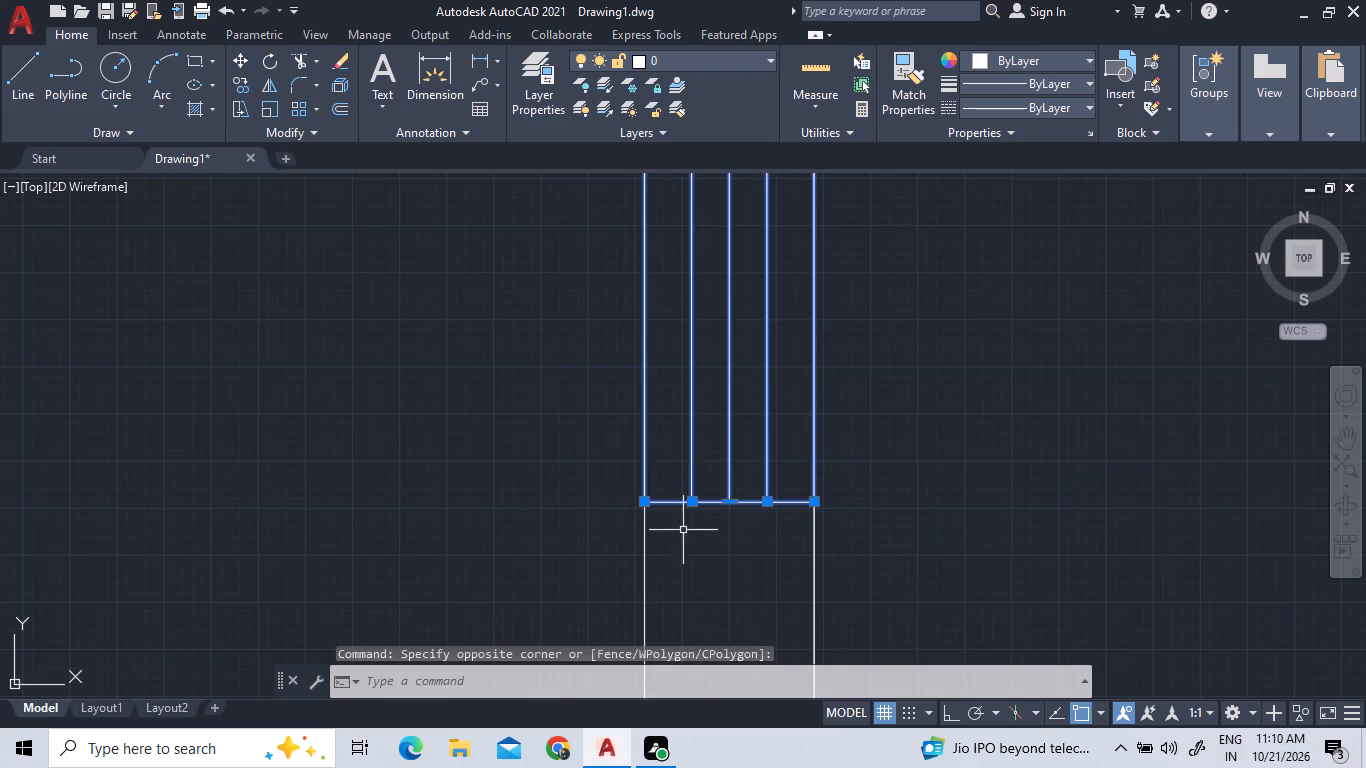
scroll(684, 530, "down", 3)
right_click(780, 330)
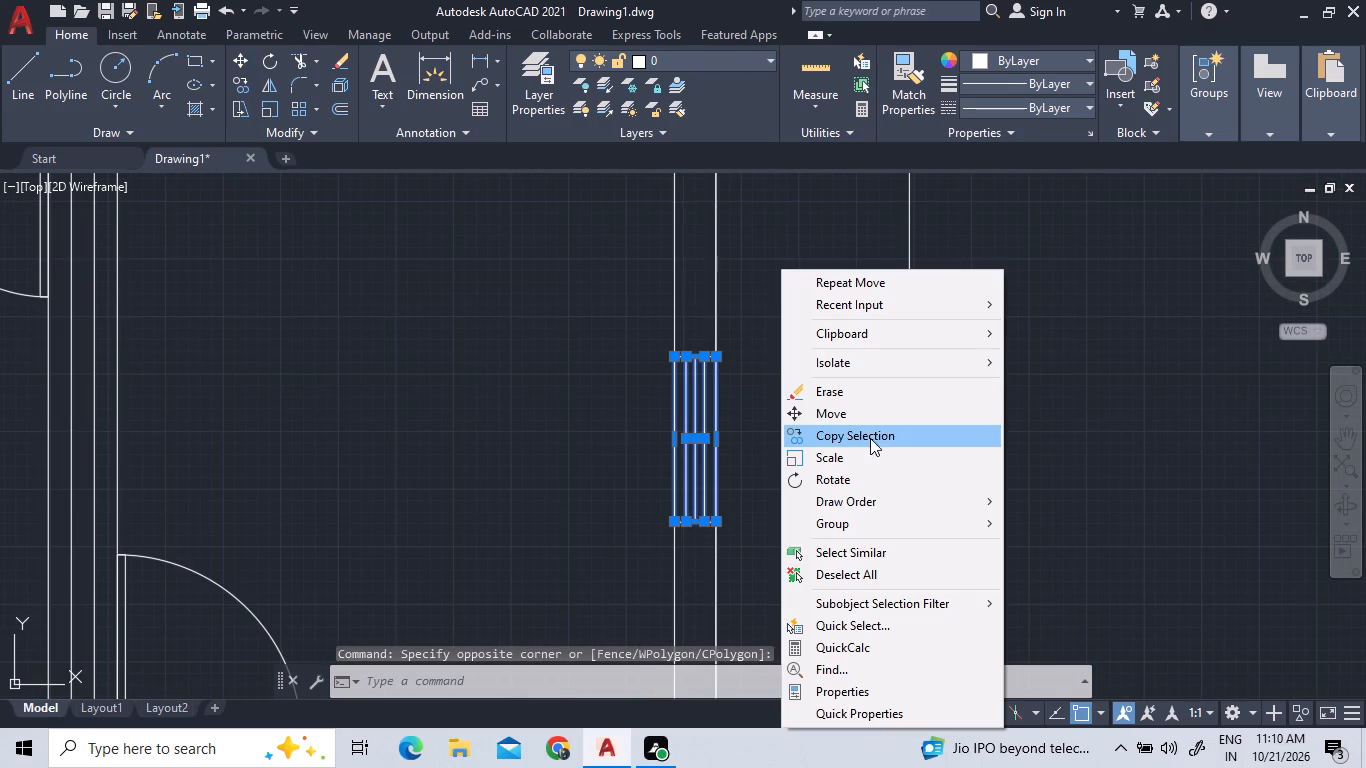
left_click(870, 441)
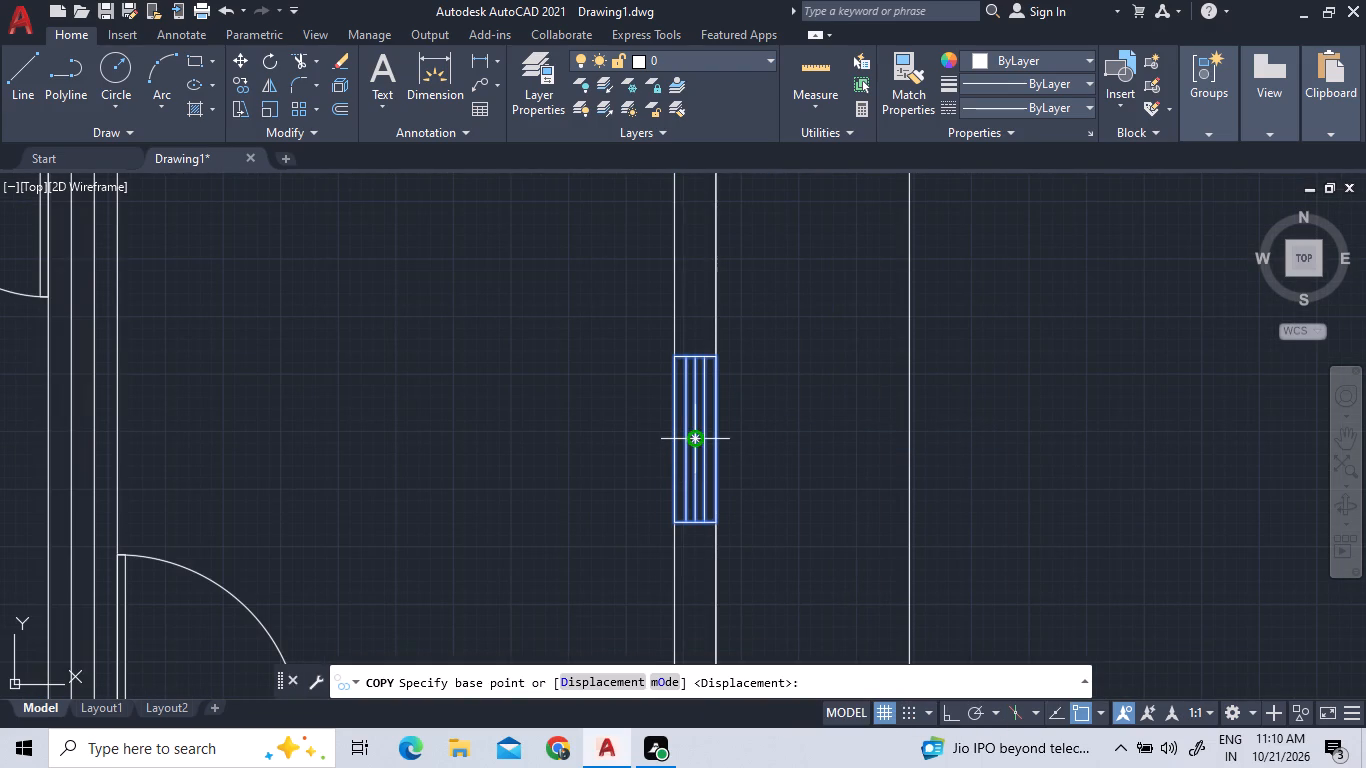
left_click(696, 443)
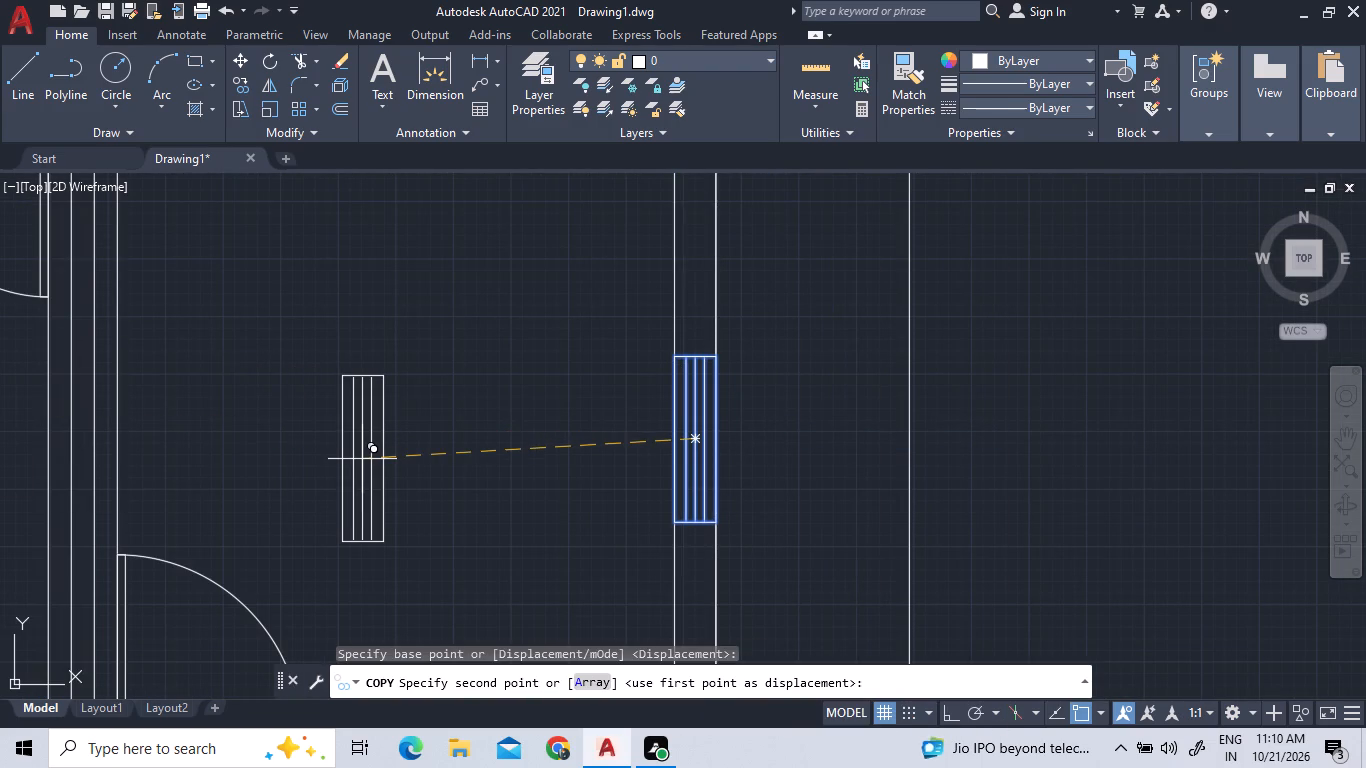
key("F8")
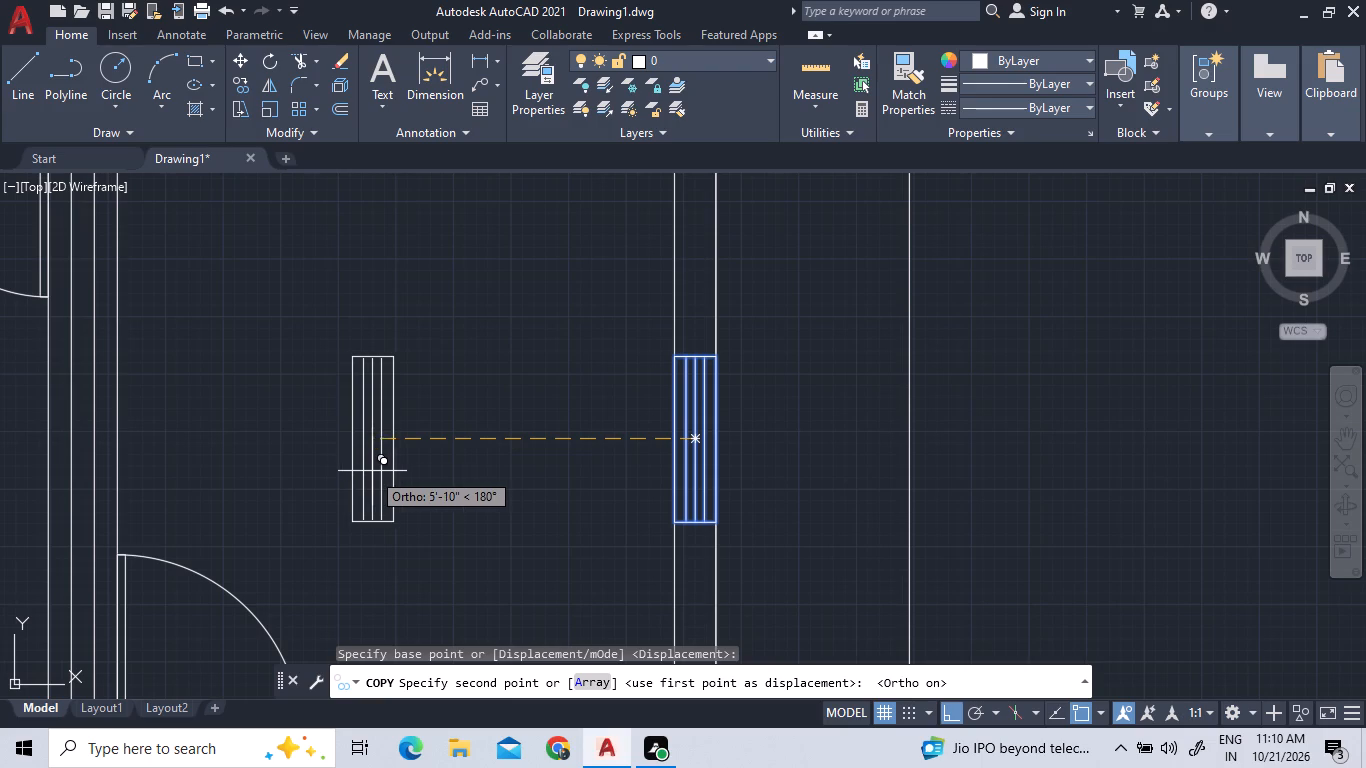
scroll(381, 471, "down", 1)
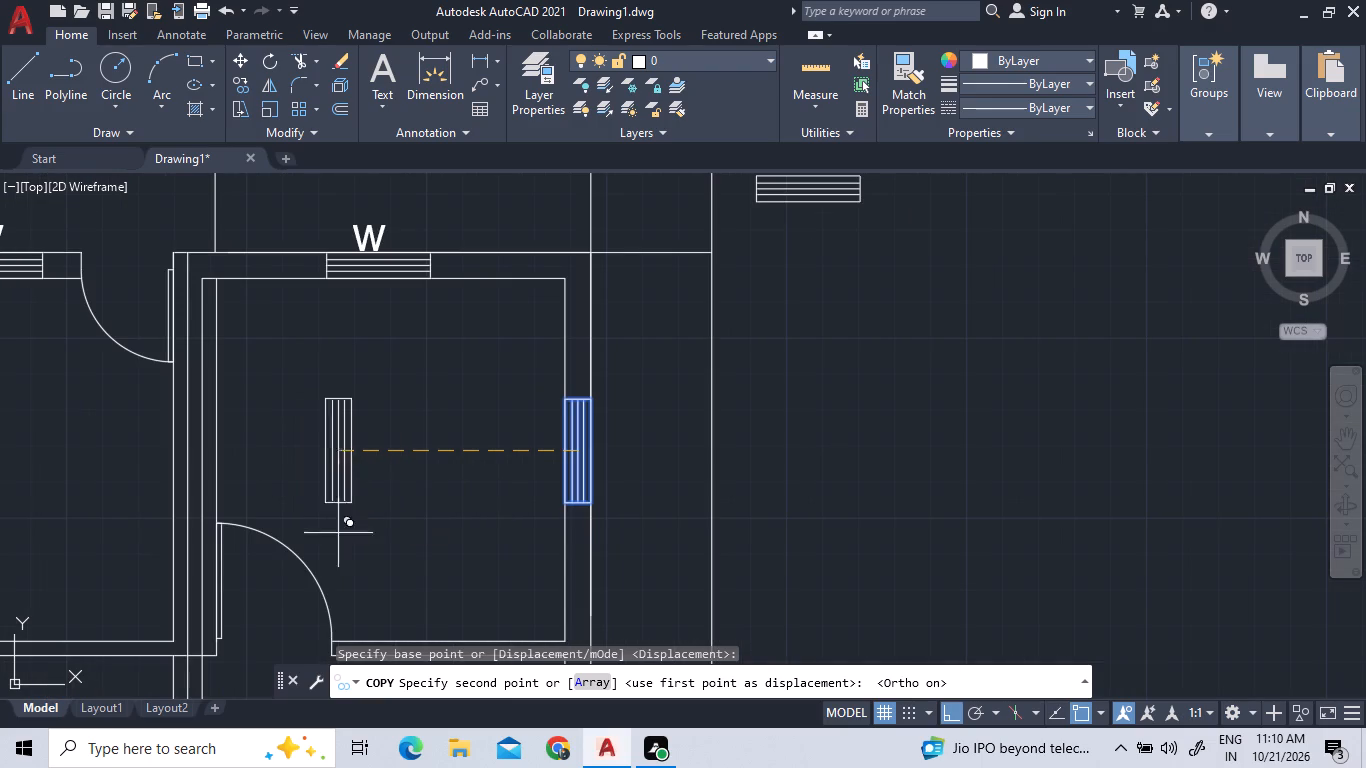
scroll(329, 473, "down", 4)
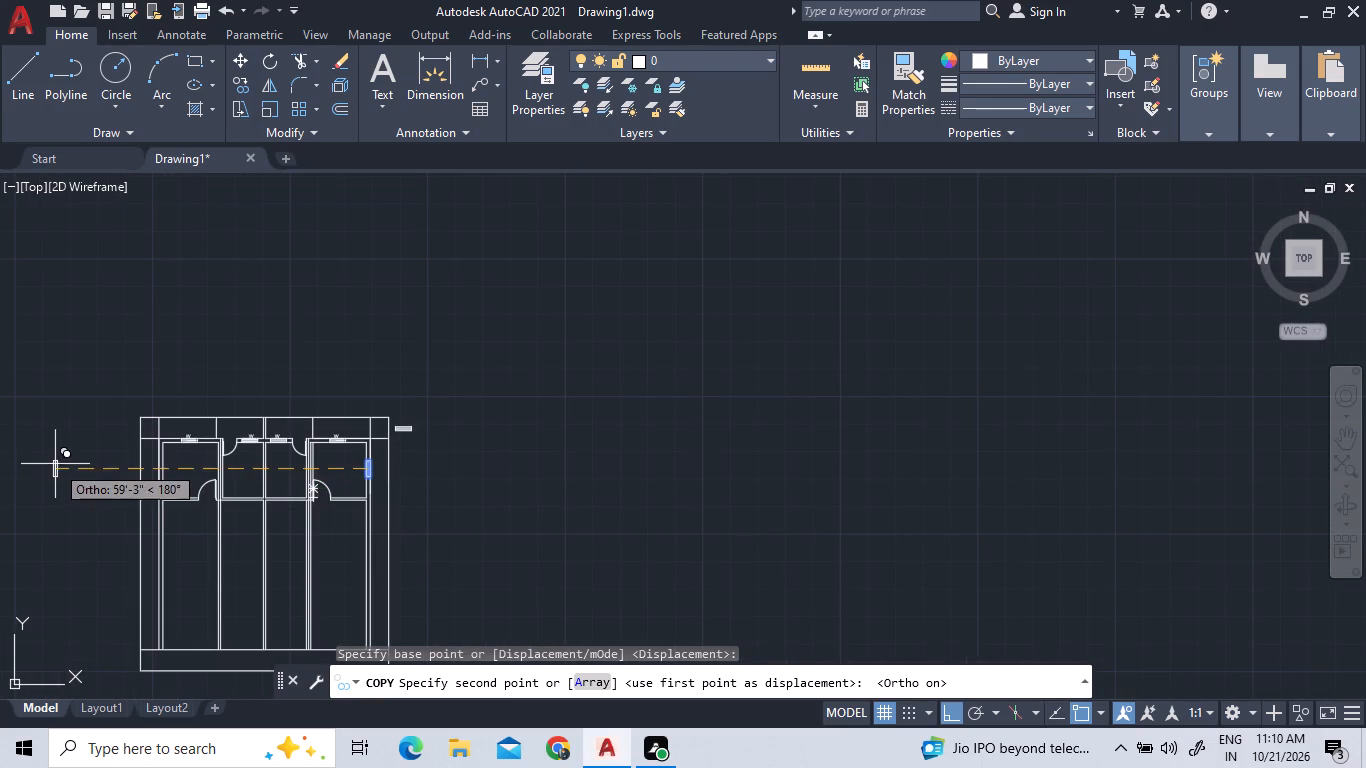
scroll(59, 463, "up", 4)
scroll(719, 544, "up", 3)
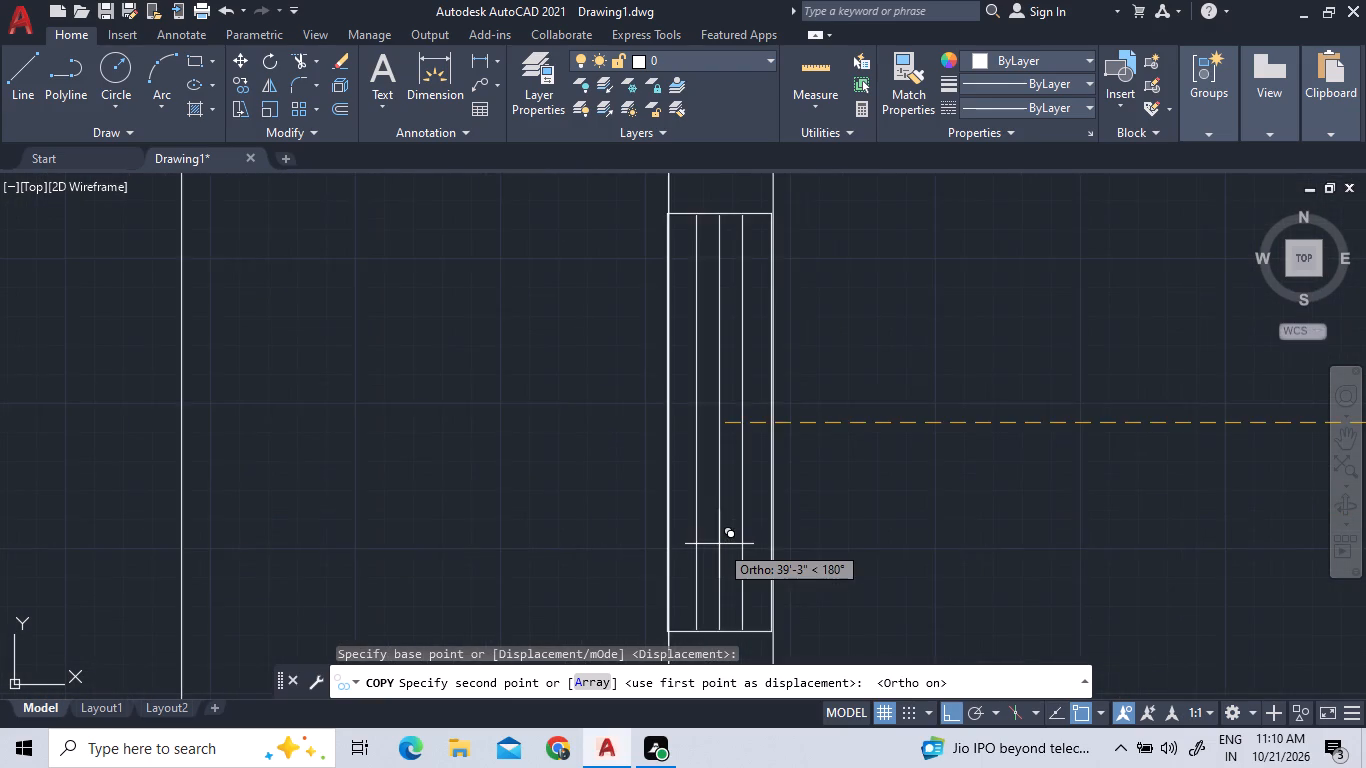
scroll(719, 544, "up", 3)
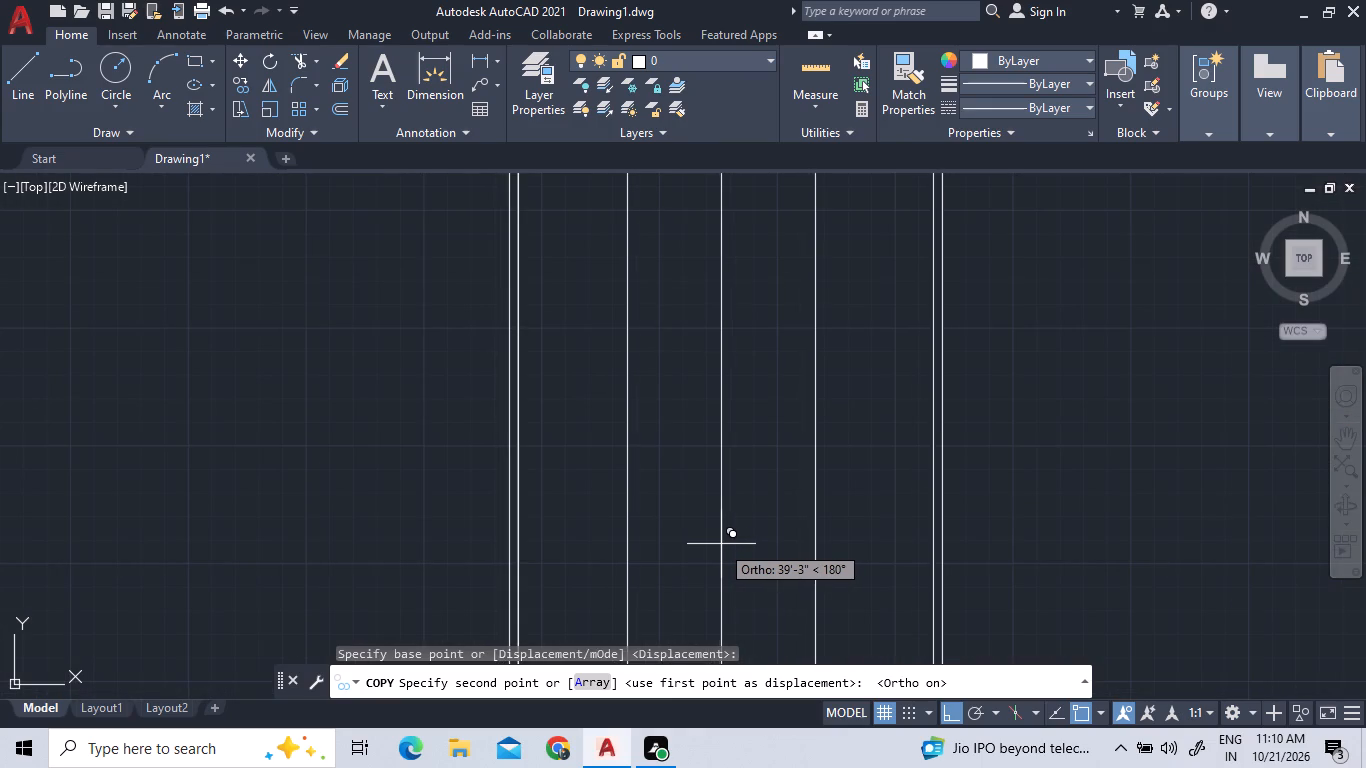
scroll(729, 546, "up", 4)
scroll(729, 546, "down", 4)
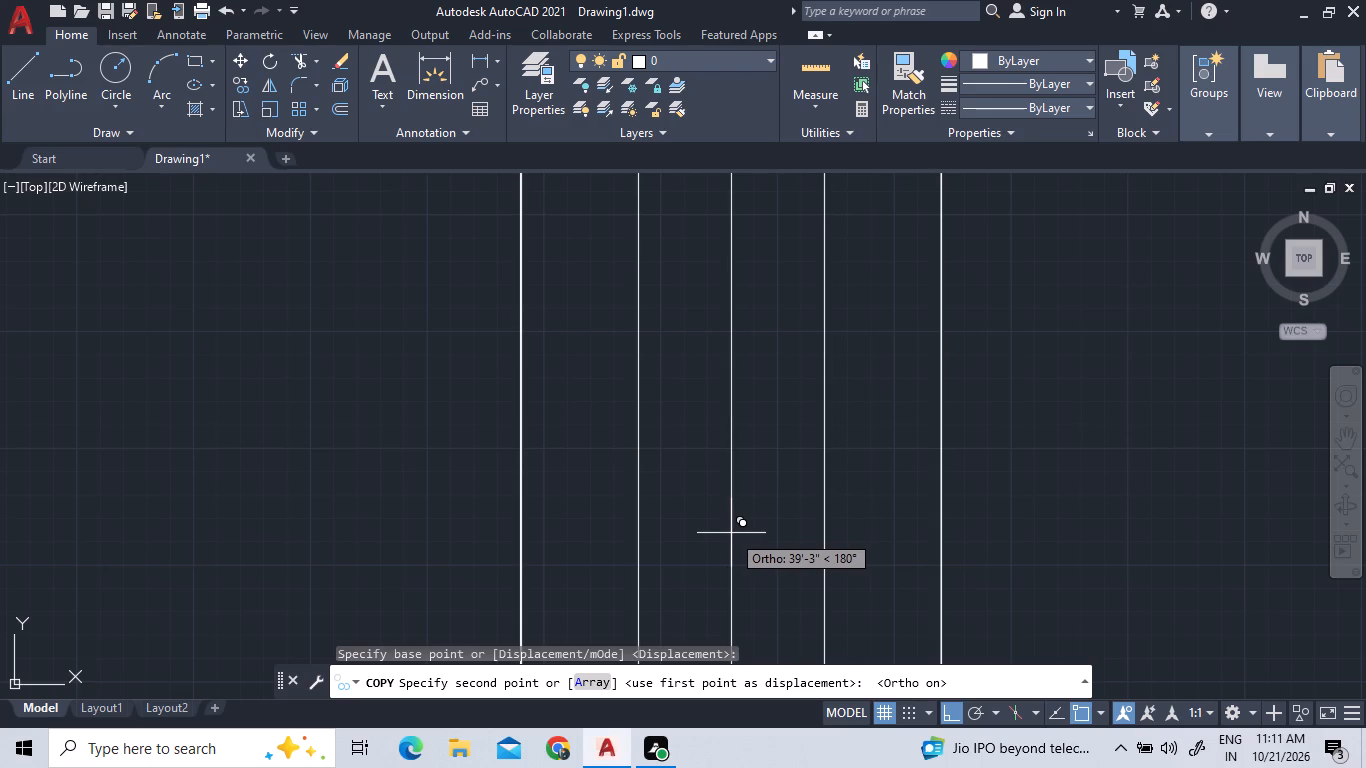
left_click(731, 533)
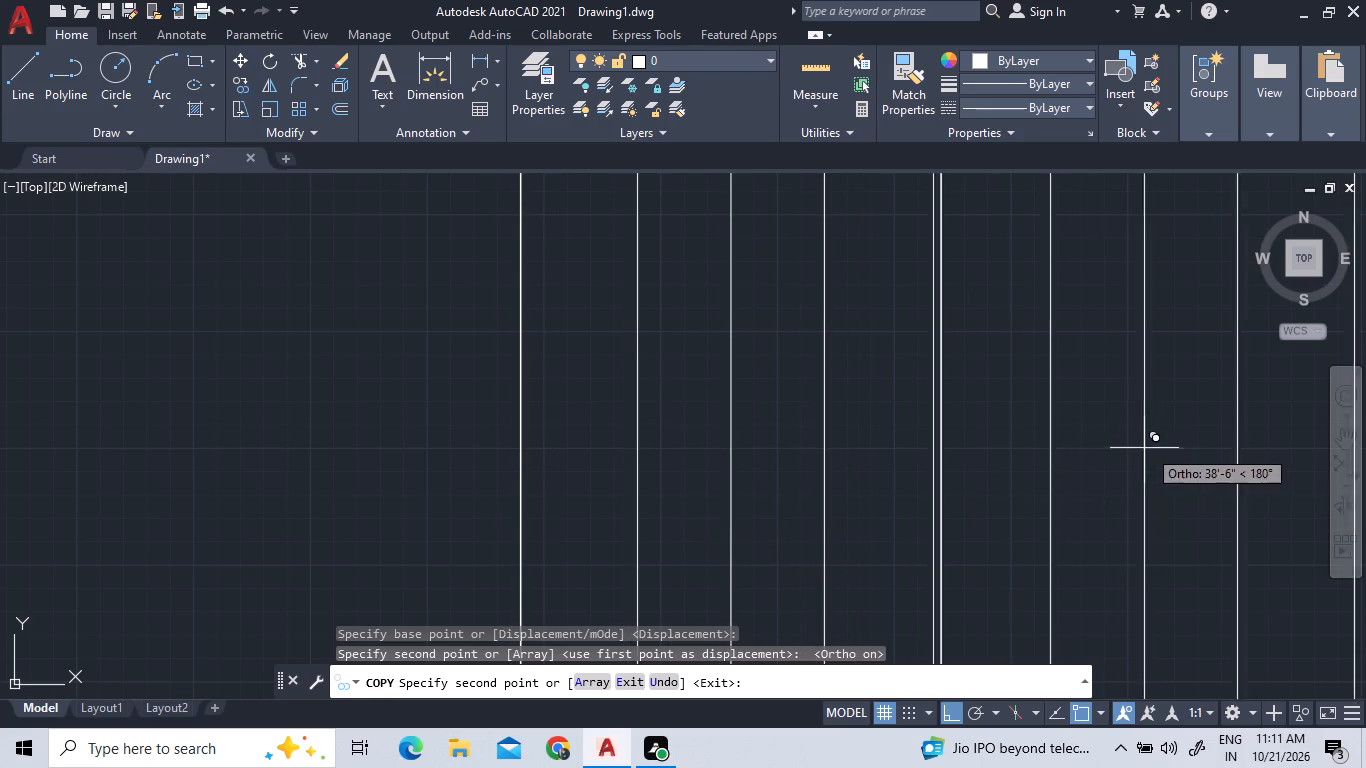
scroll(960, 505, "down", 4)
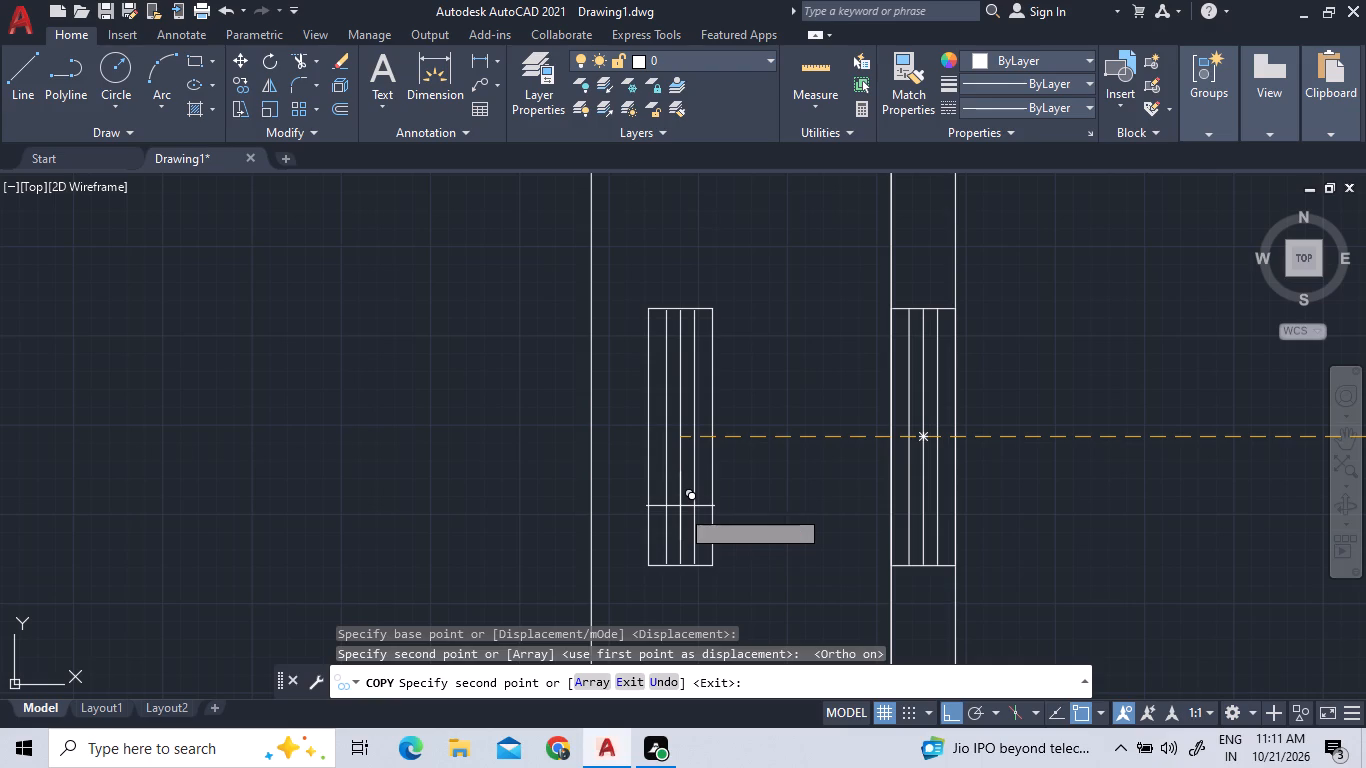
key("Escape")
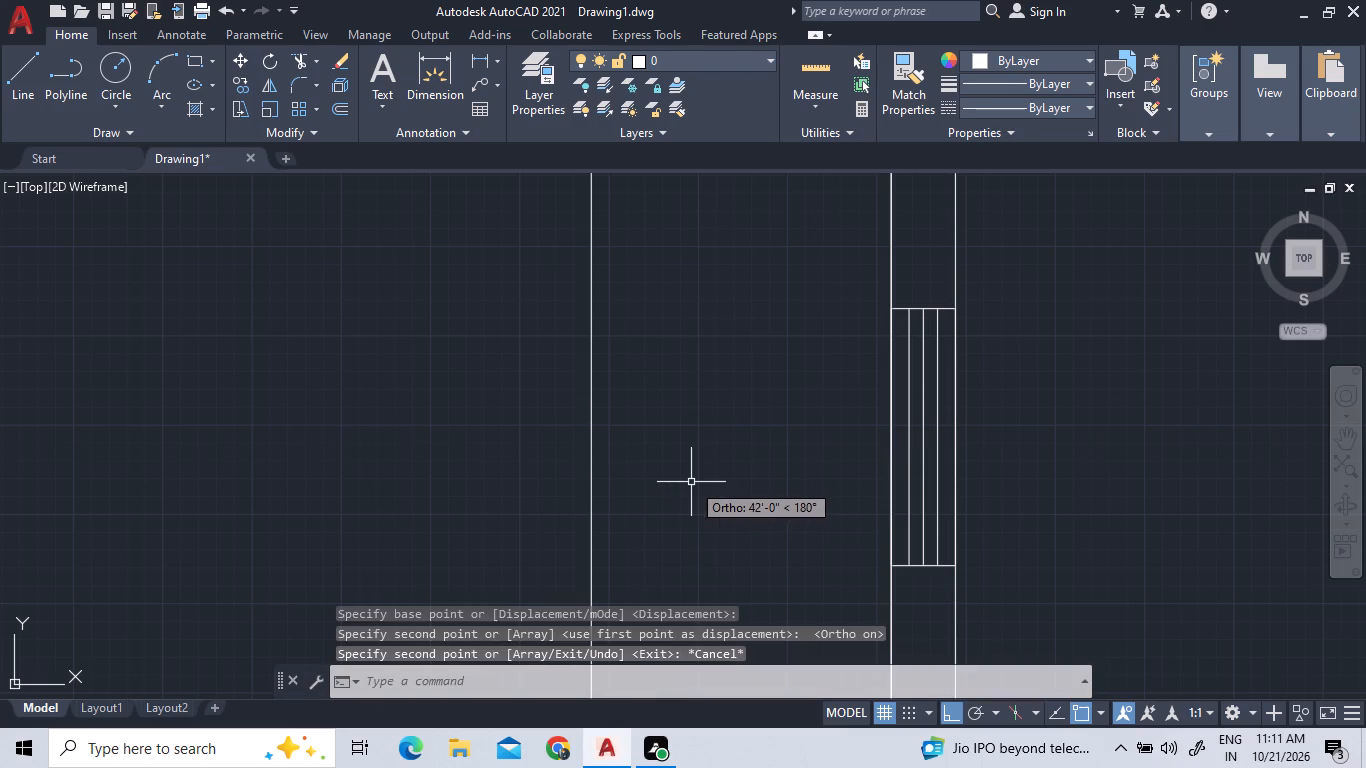
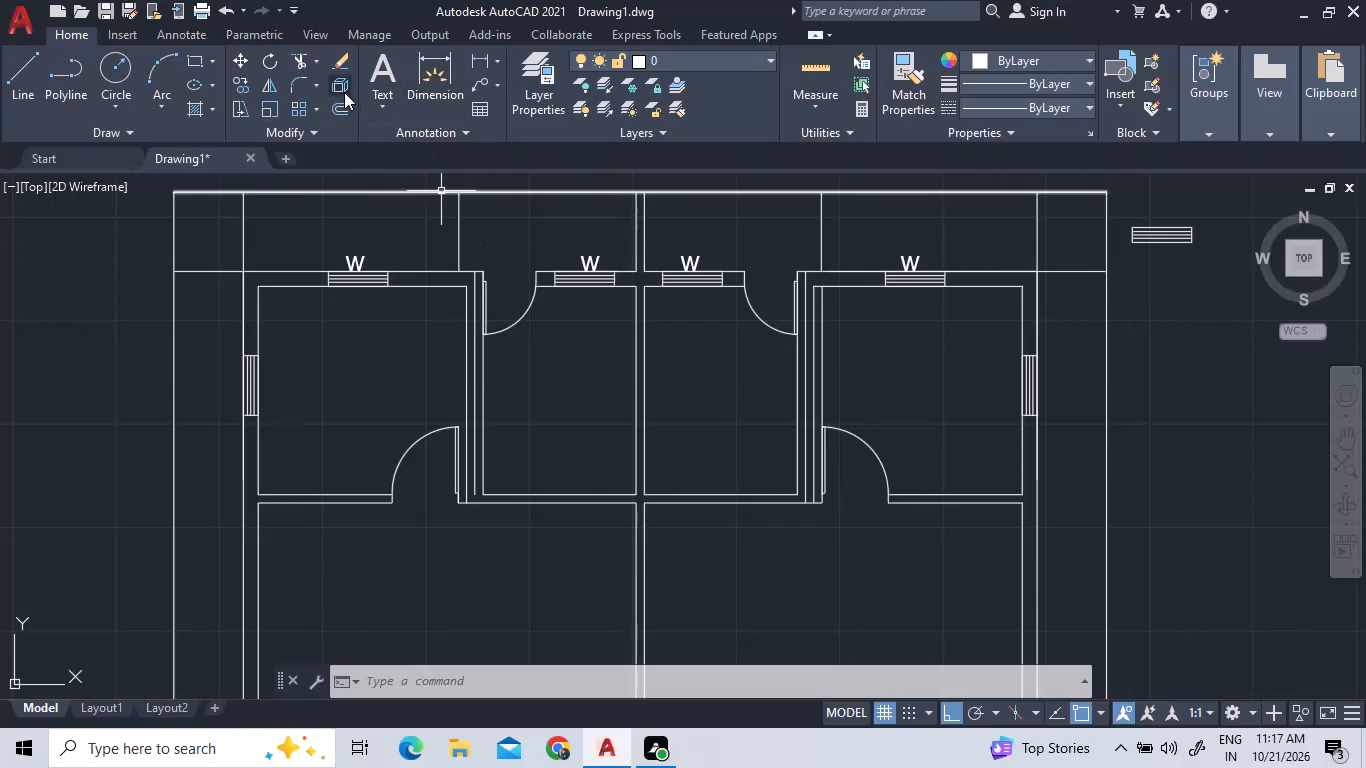
Offset the lower wall lines beneath the two outer rooms downward by 4'.
left_click(336, 109)
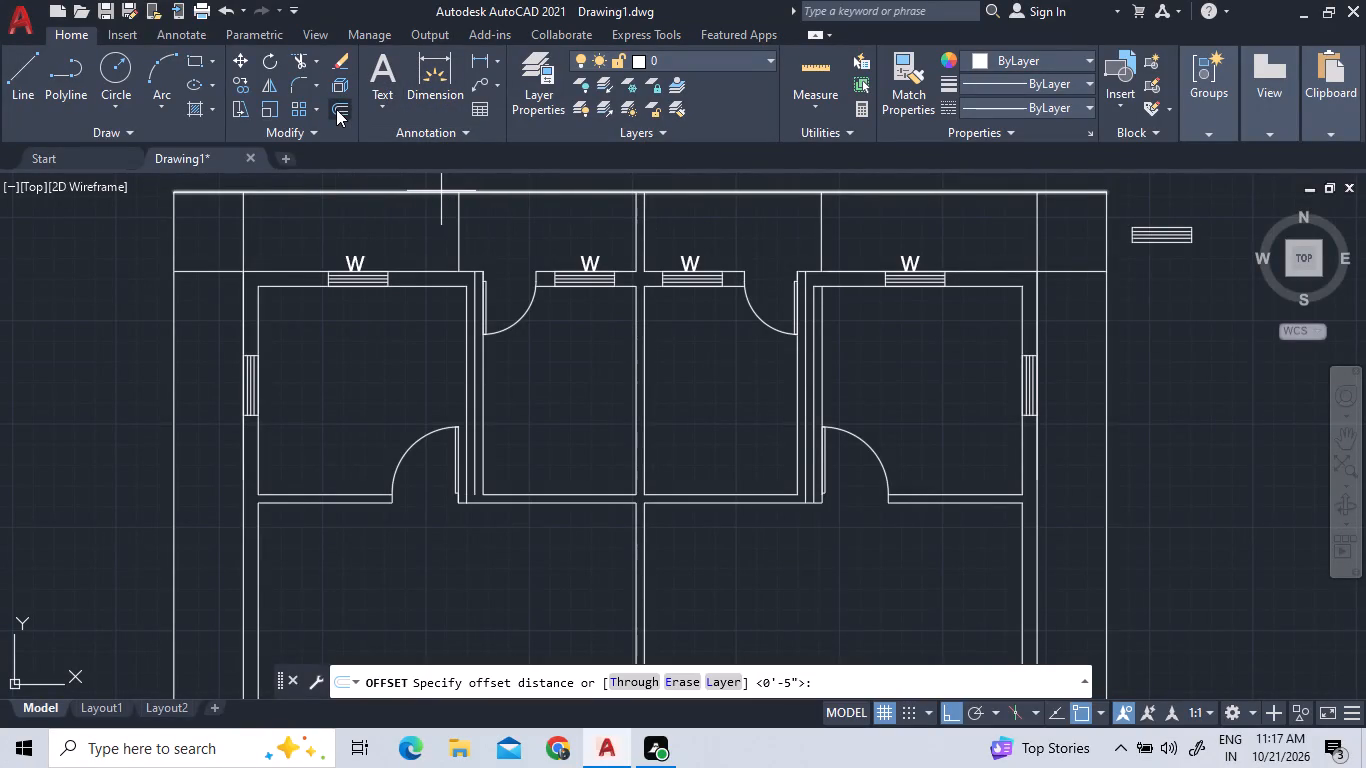
type("4'")
key("Return")
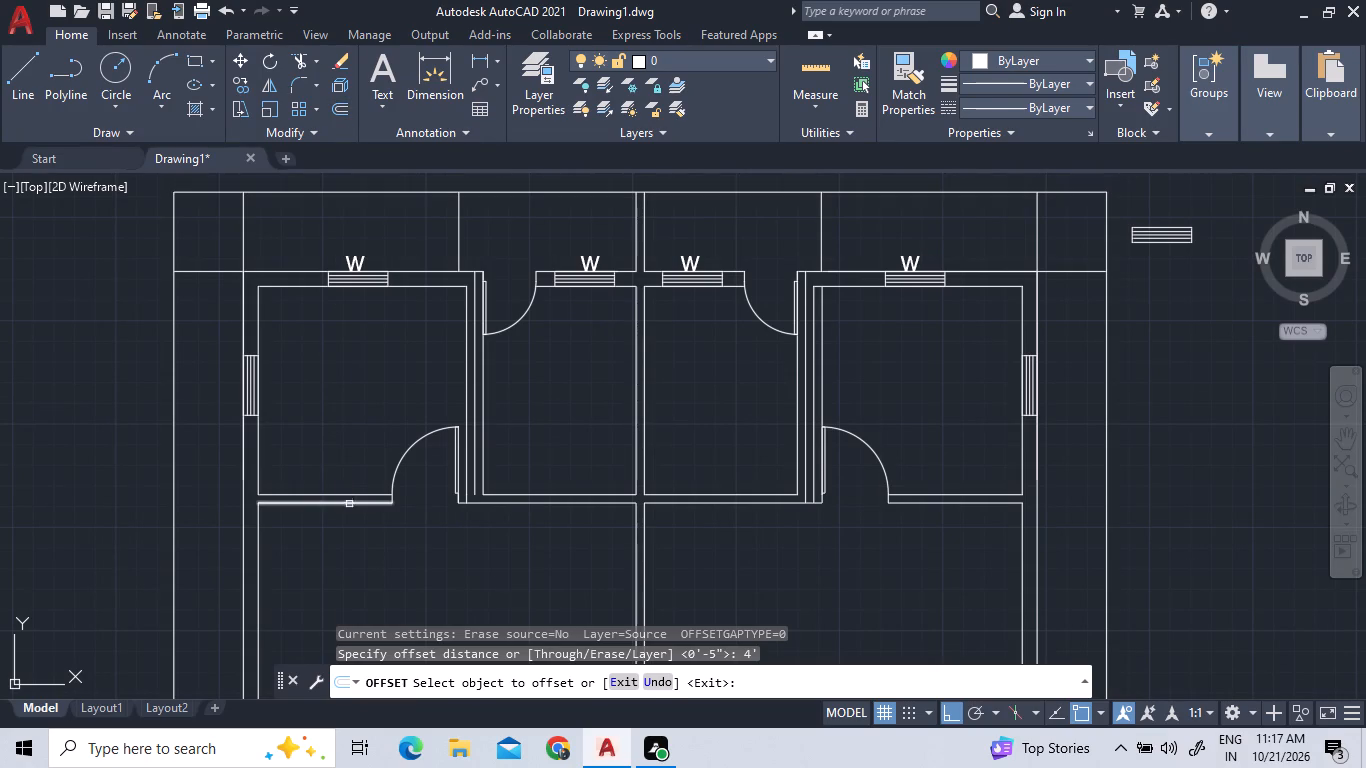
left_click(349, 504)
left_click(349, 526)
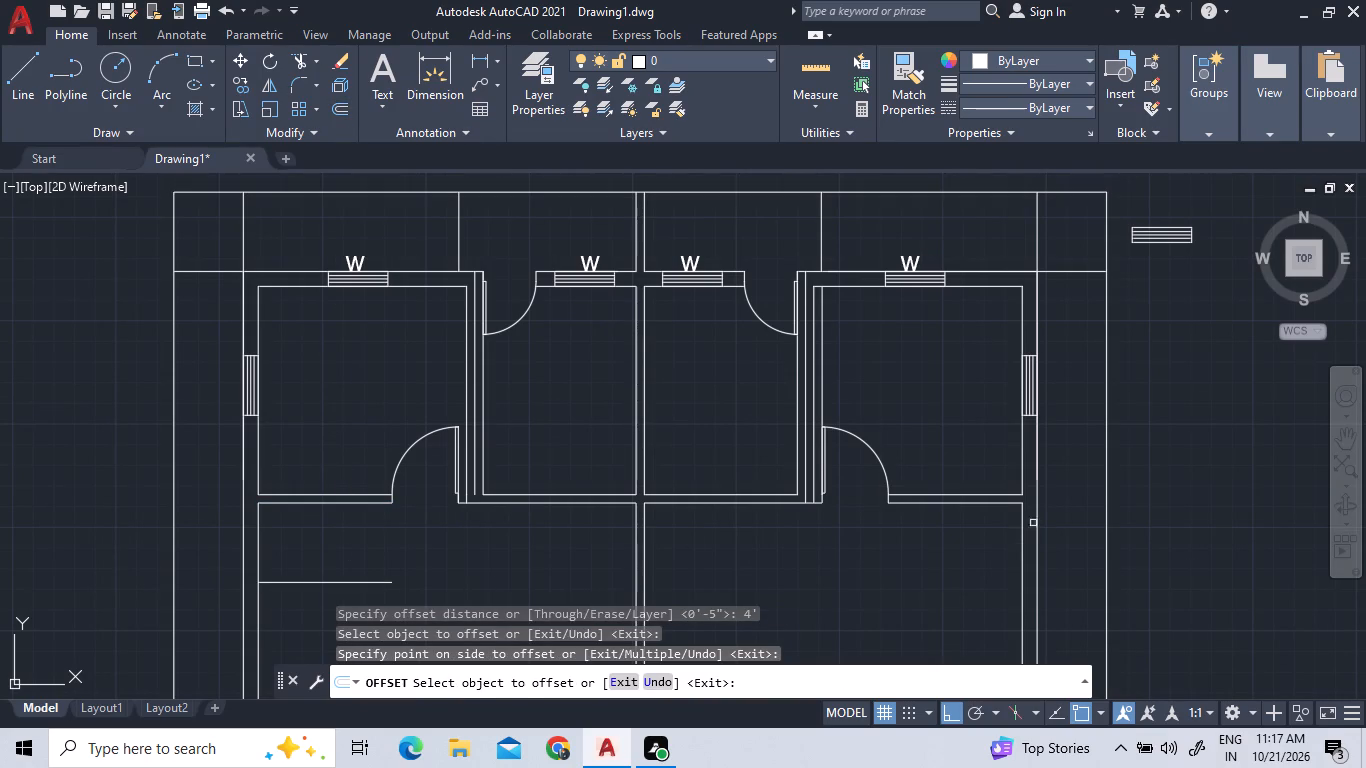
left_click(968, 503)
left_click(976, 572)
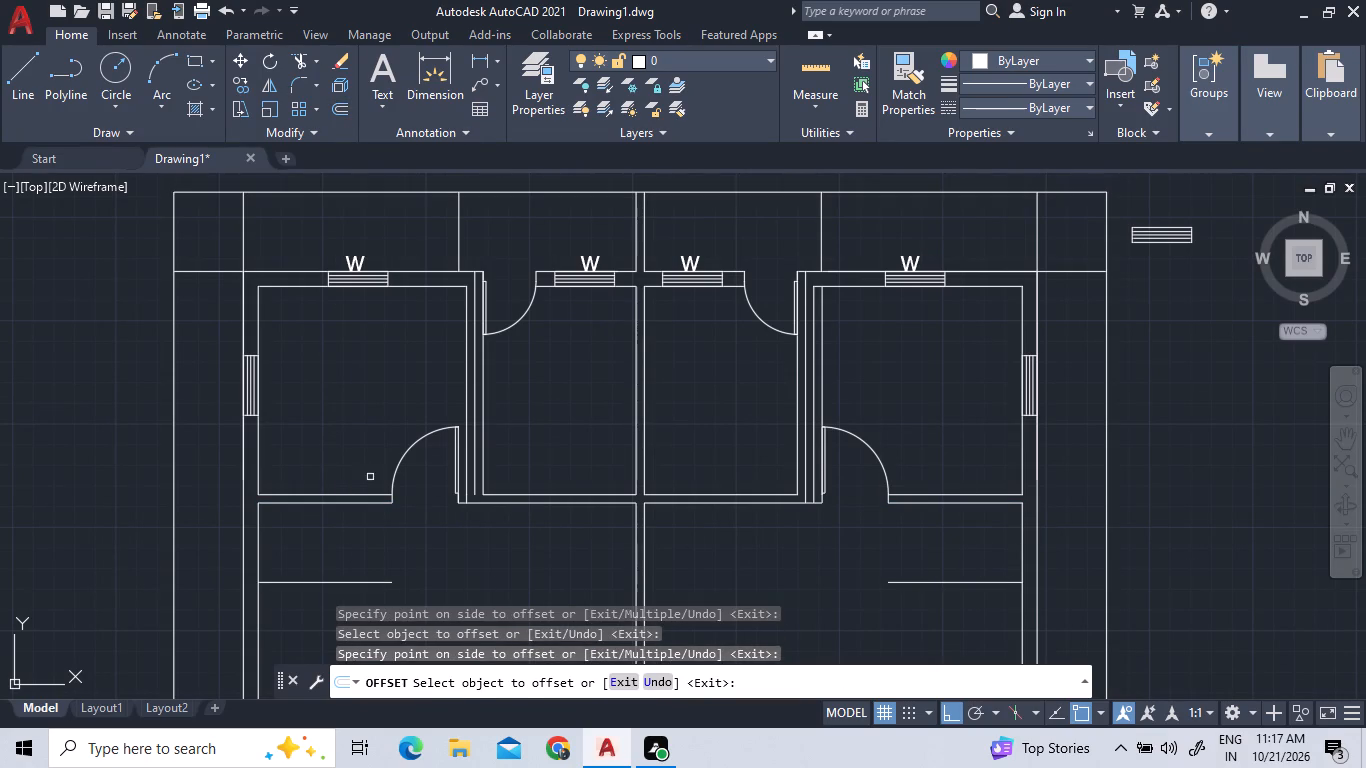
Offset both new horizontal lines downward by 5" to form the wall thickness on each side of the plan.
left_click(344, 112)
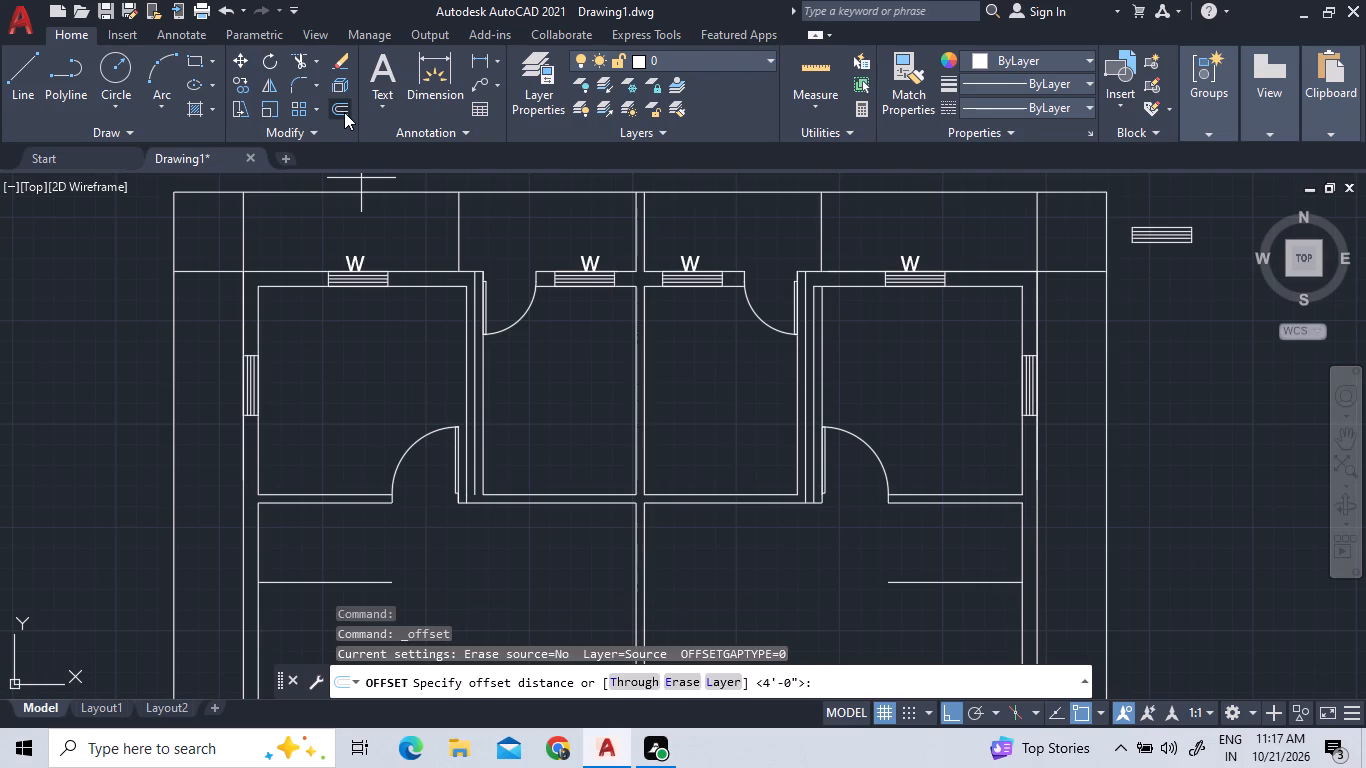
key("5")
key("shift+quotedbl")
key("Return")
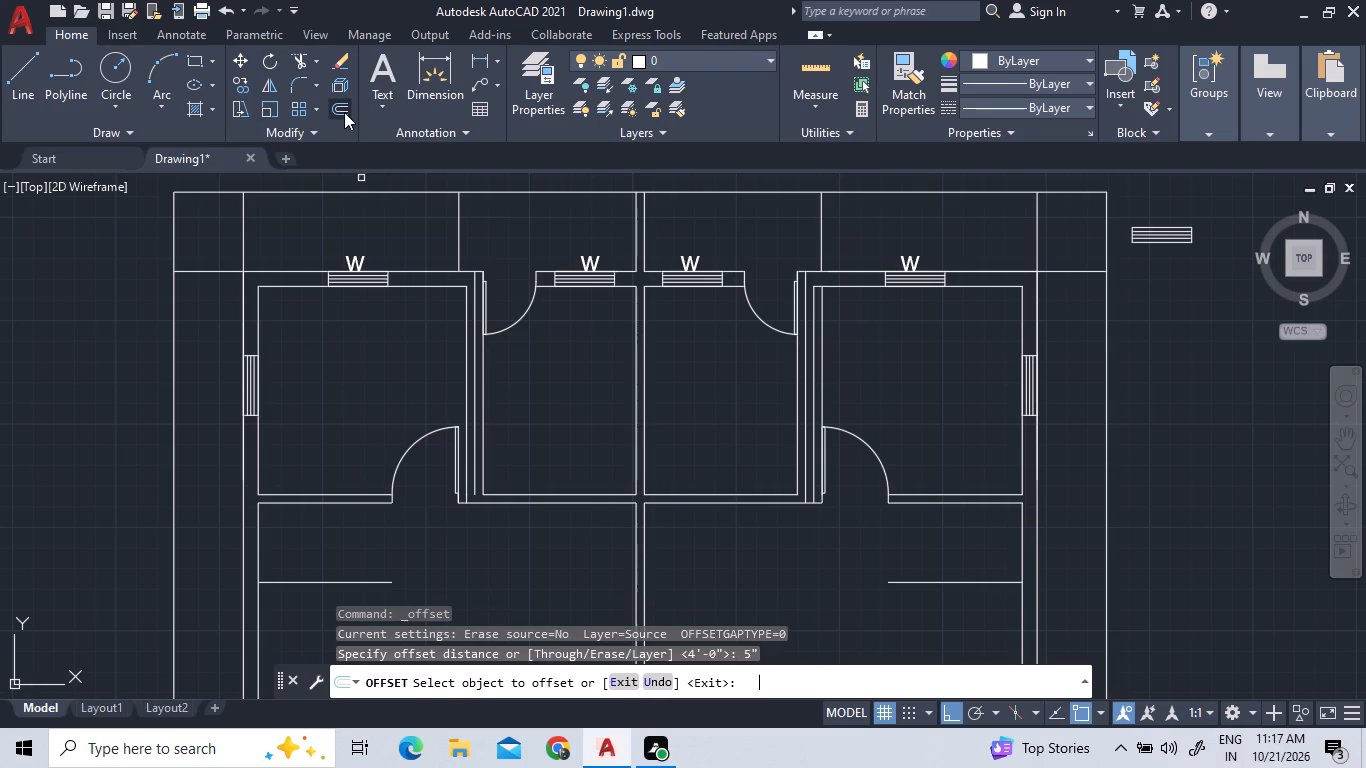
left_click(329, 583)
left_click(320, 619)
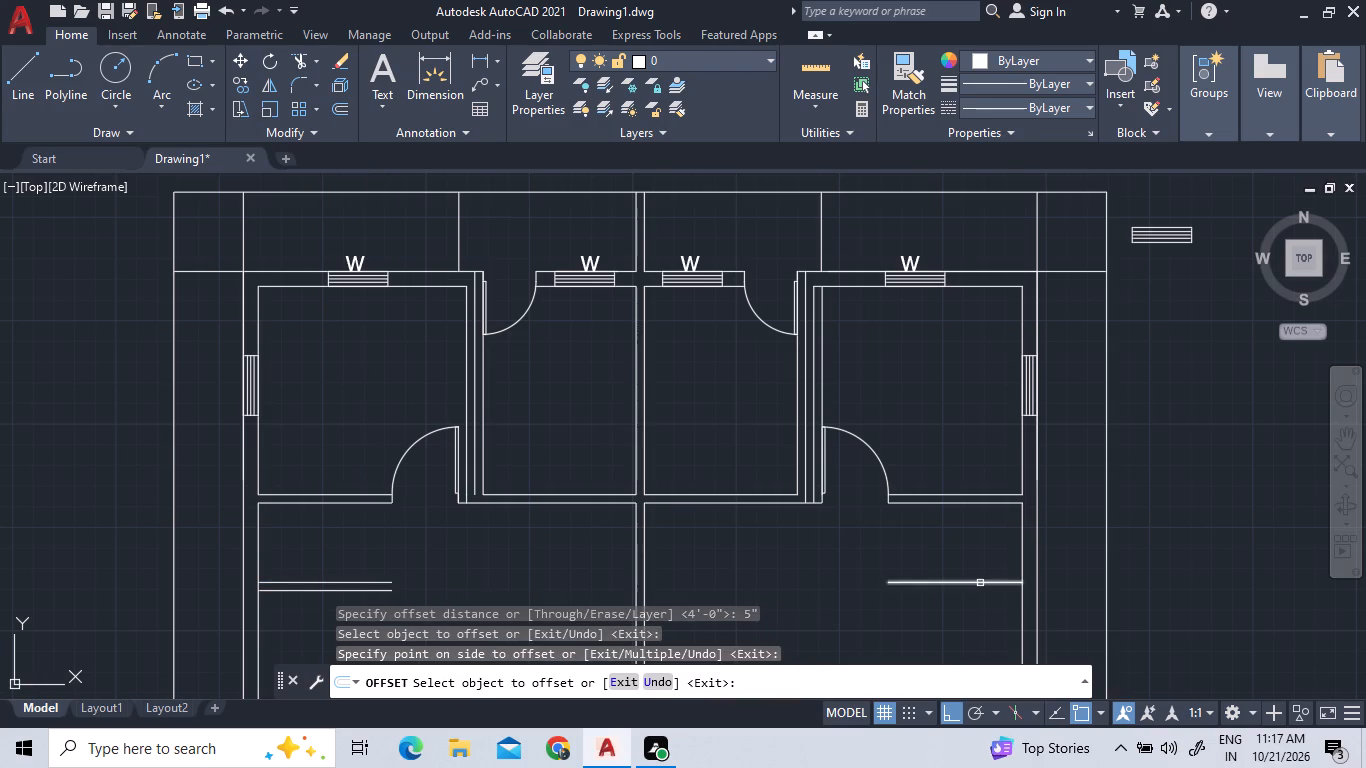
left_click(980, 583)
left_click(977, 619)
right_click(906, 558)
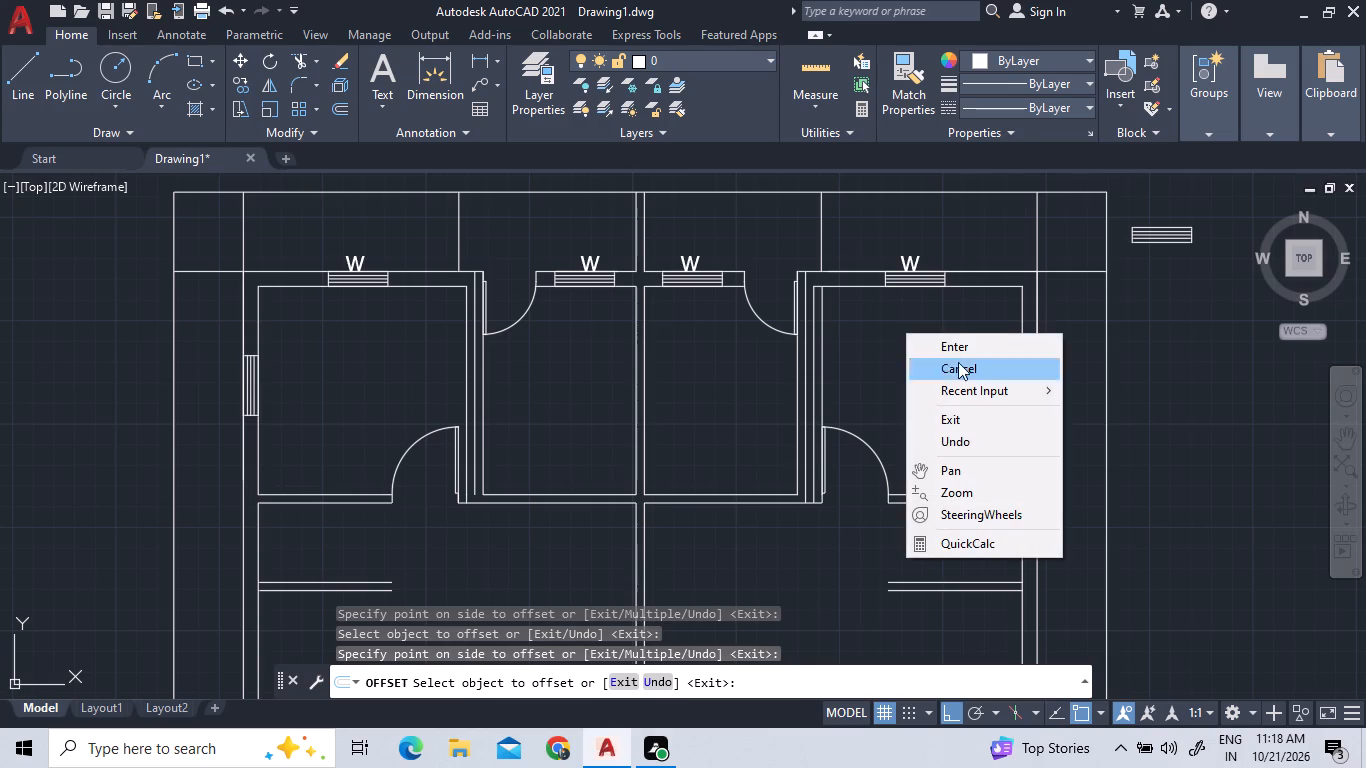
left_click(949, 349)
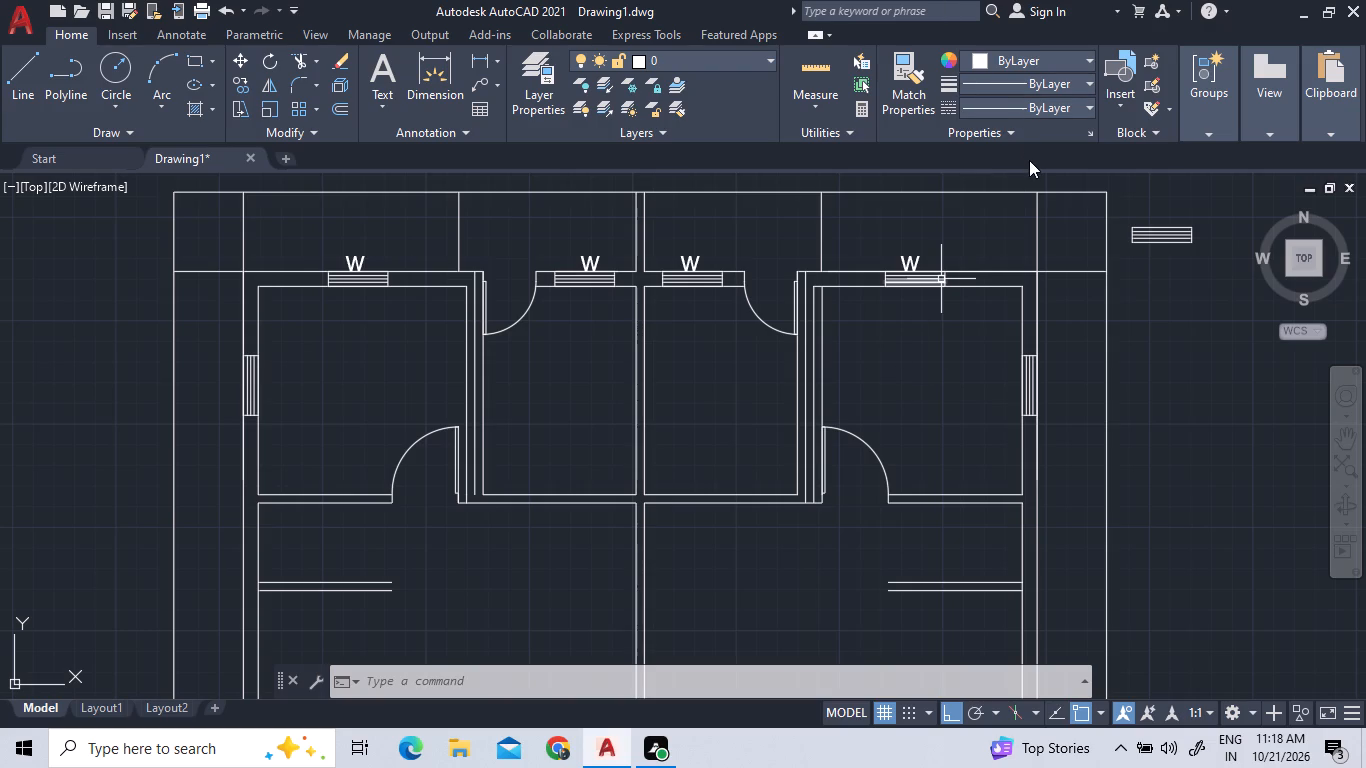
Quick-measure the left outer room and its door opening.
middle_click_drag(921, 530, 827, 434)
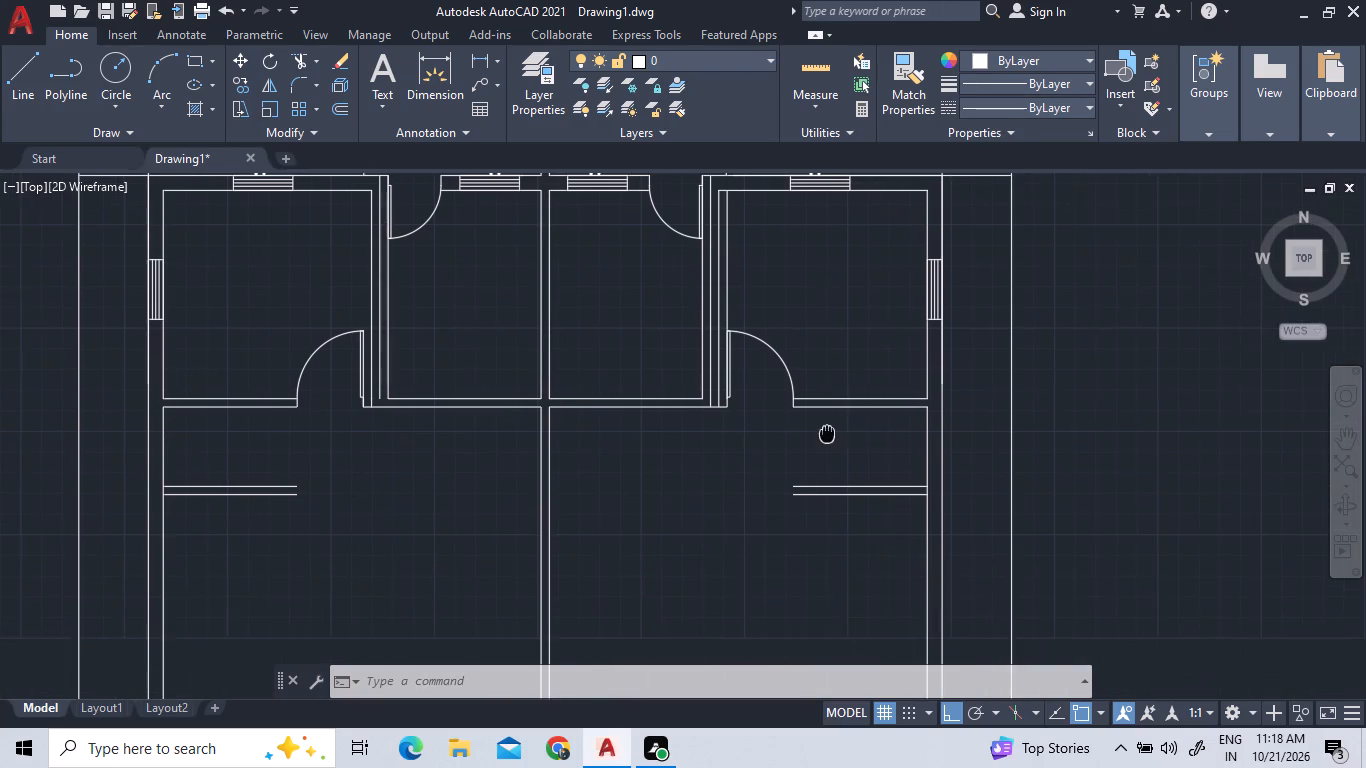
middle_click_drag(827, 434, 876, 442)
scroll(272, 435, "up", 1)
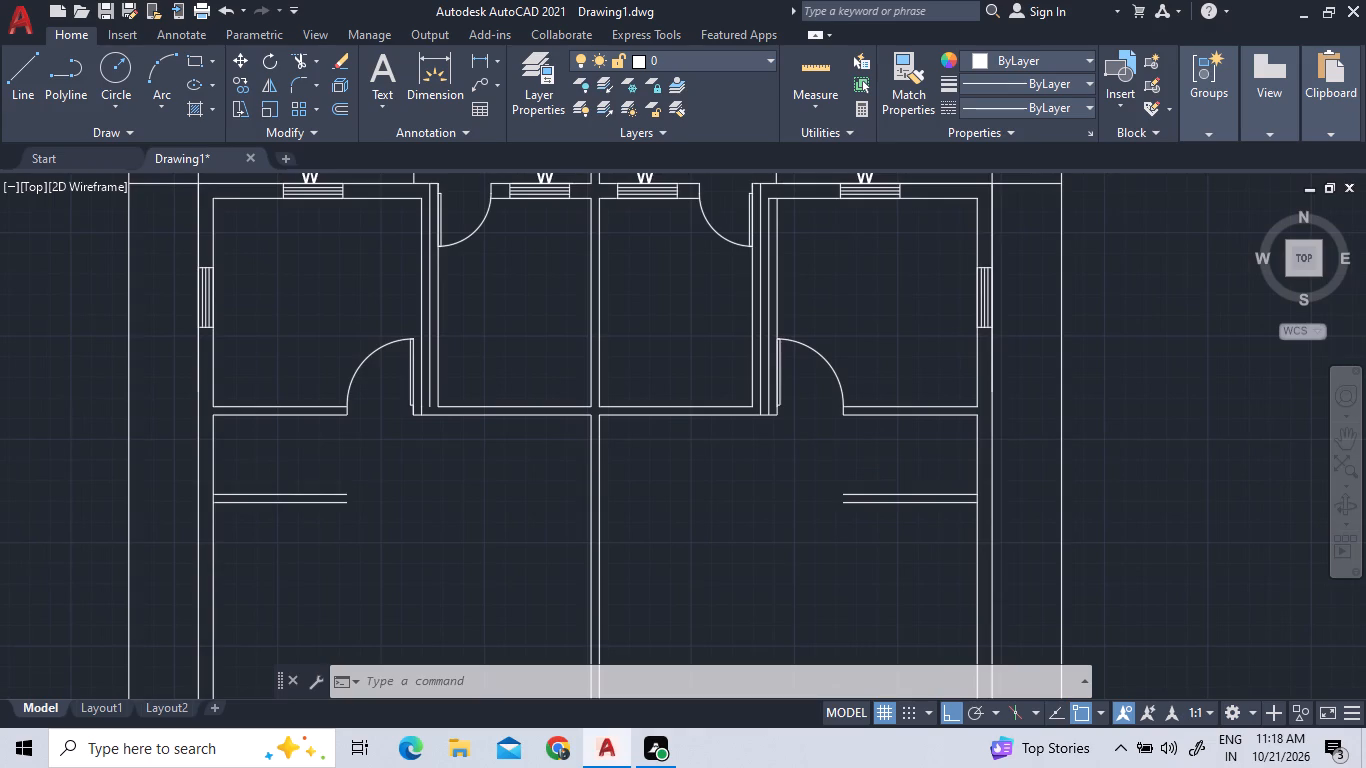
left_click(827, 69)
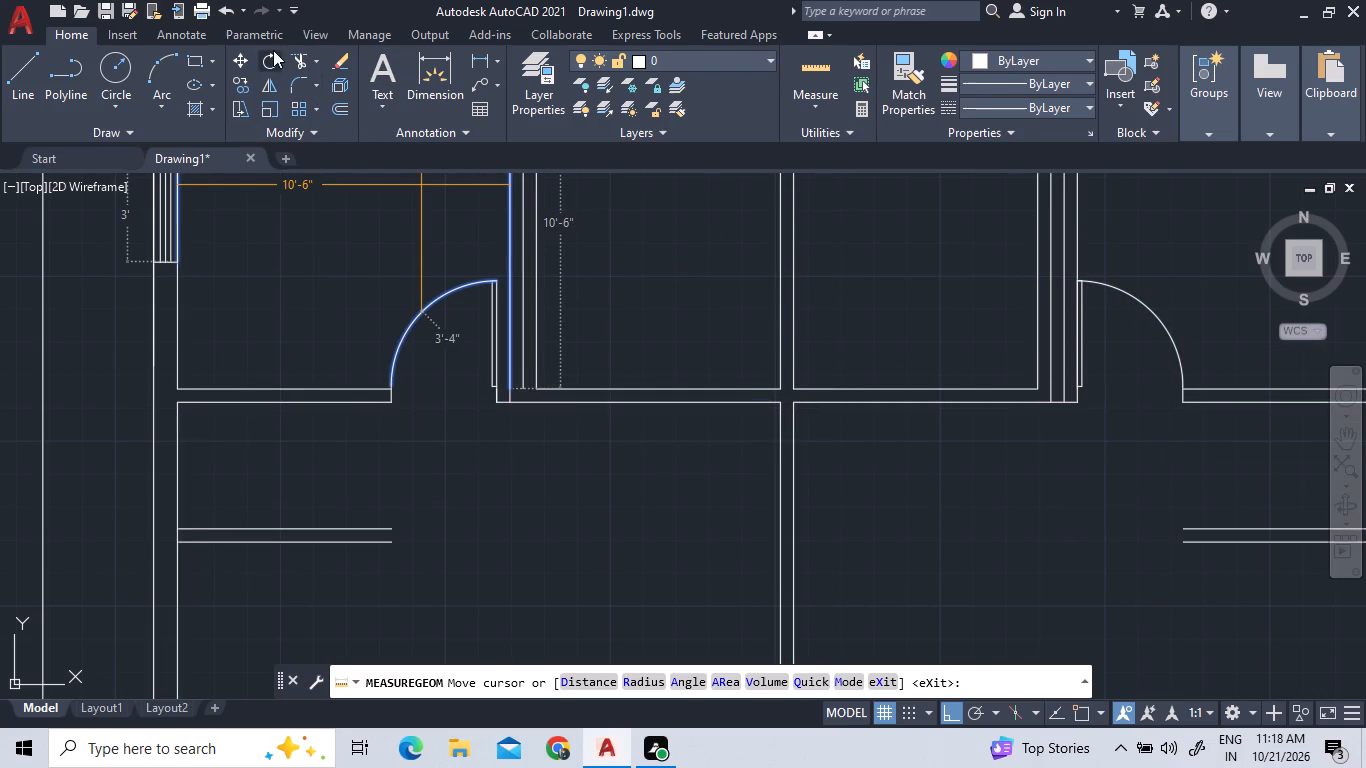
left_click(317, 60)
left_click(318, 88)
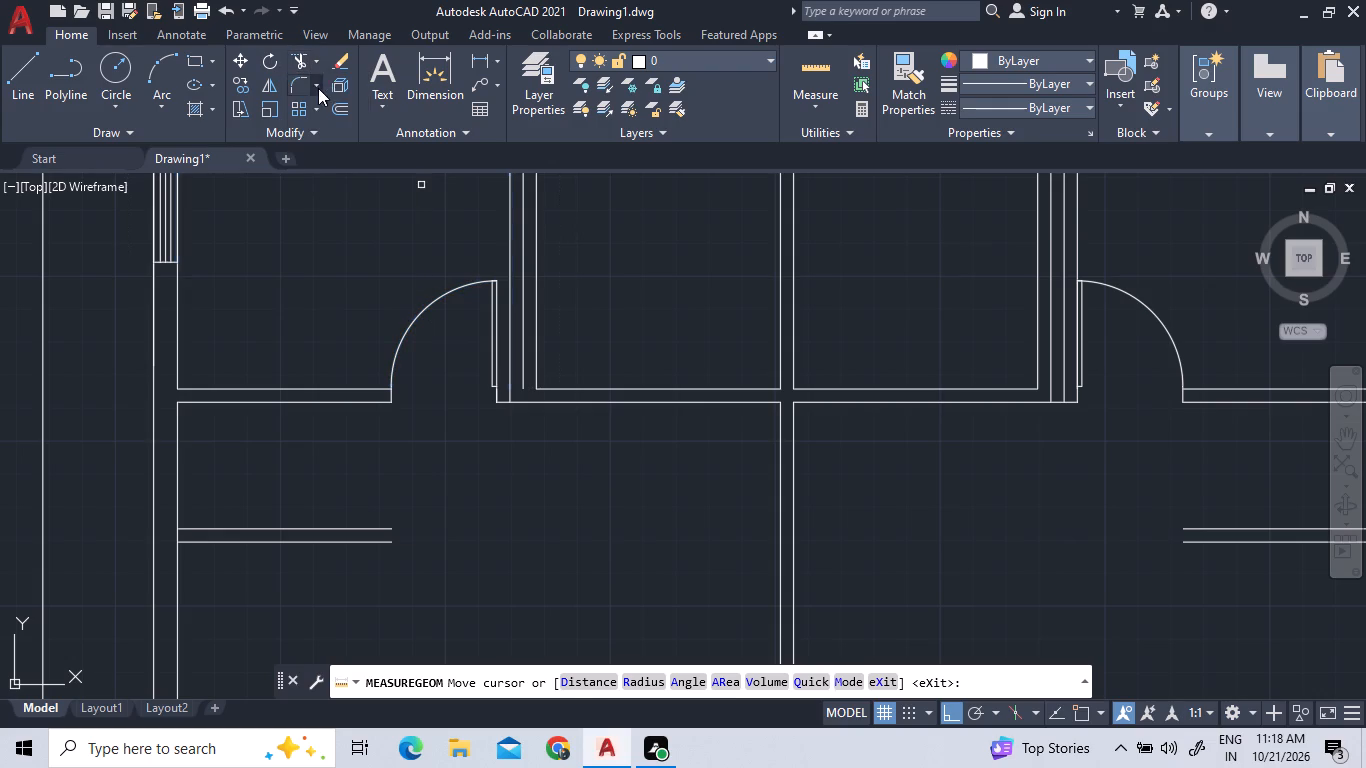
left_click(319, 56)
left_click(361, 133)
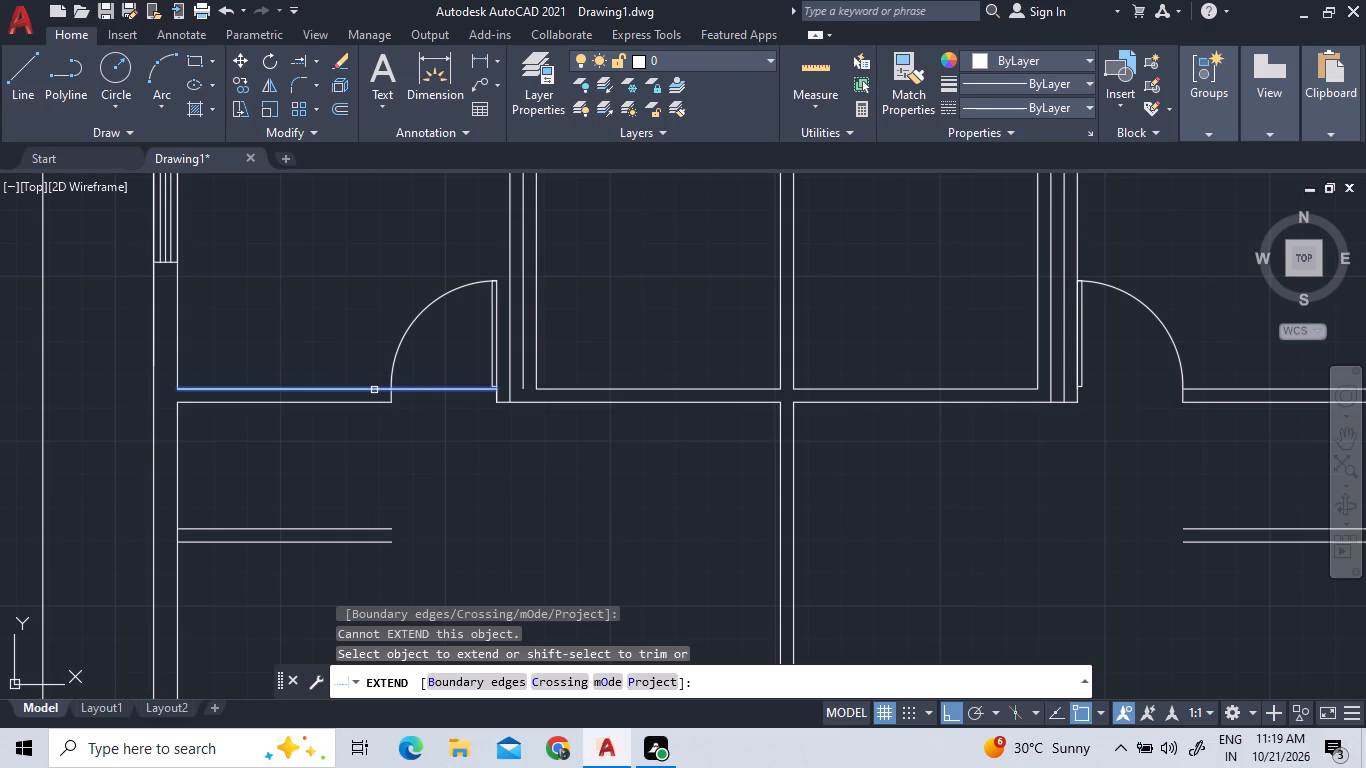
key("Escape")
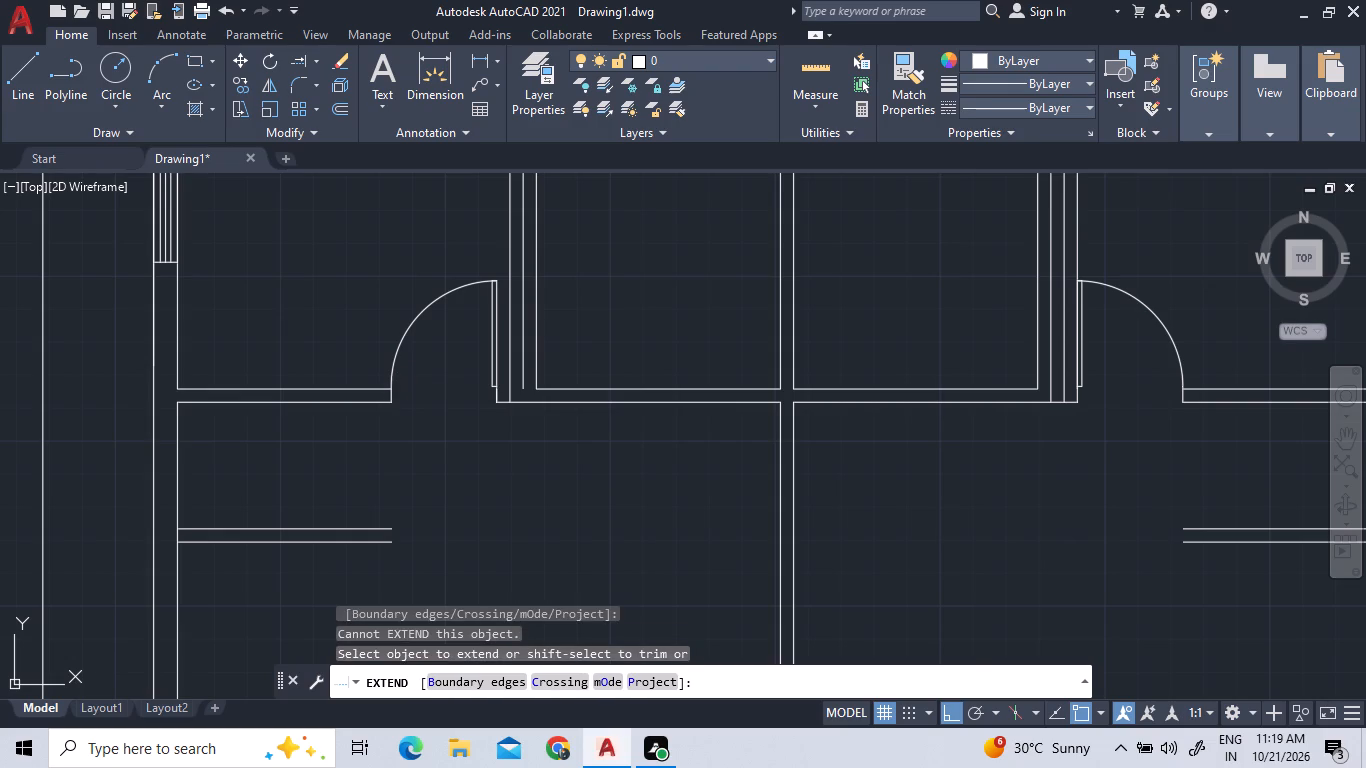
Draw a vertical line from the left door's outer jamb down to the end of the new lower wall line.
left_click(25, 84)
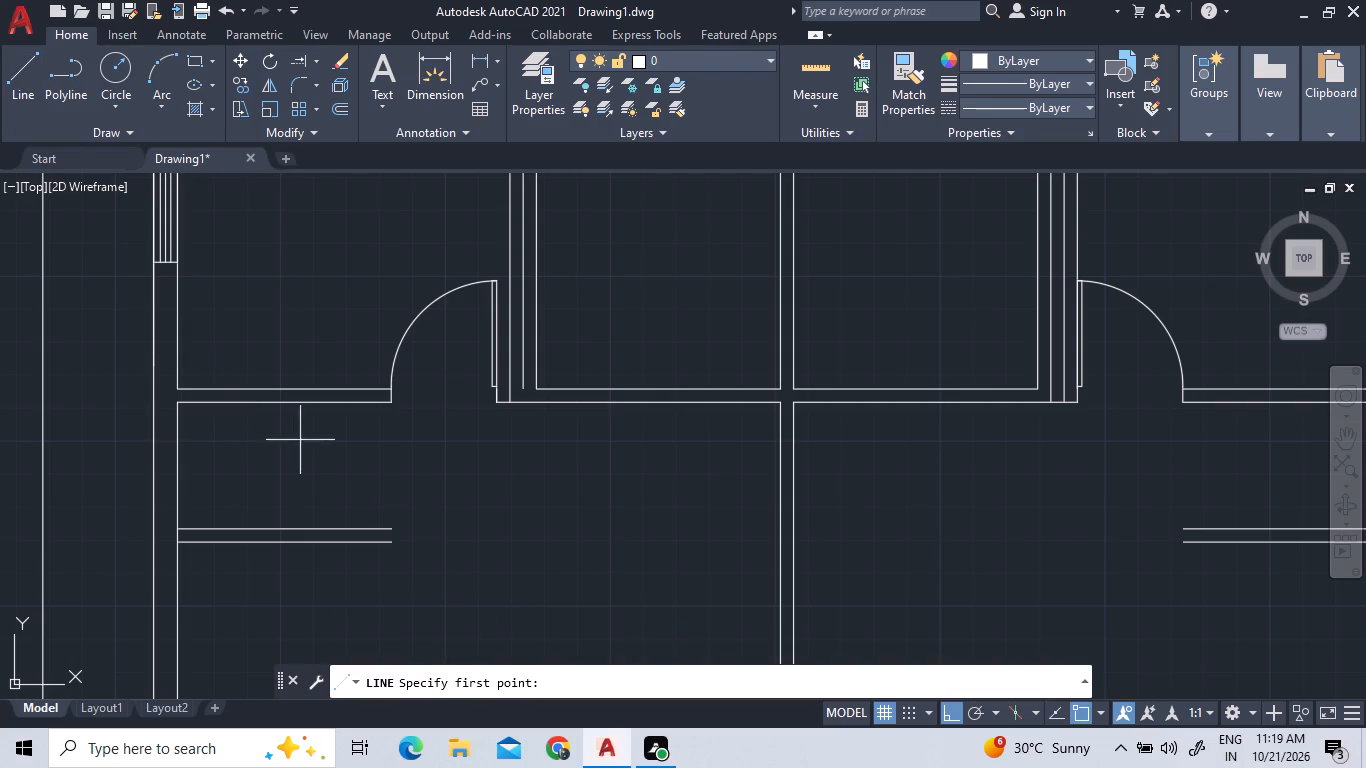
scroll(396, 406, "up", 2)
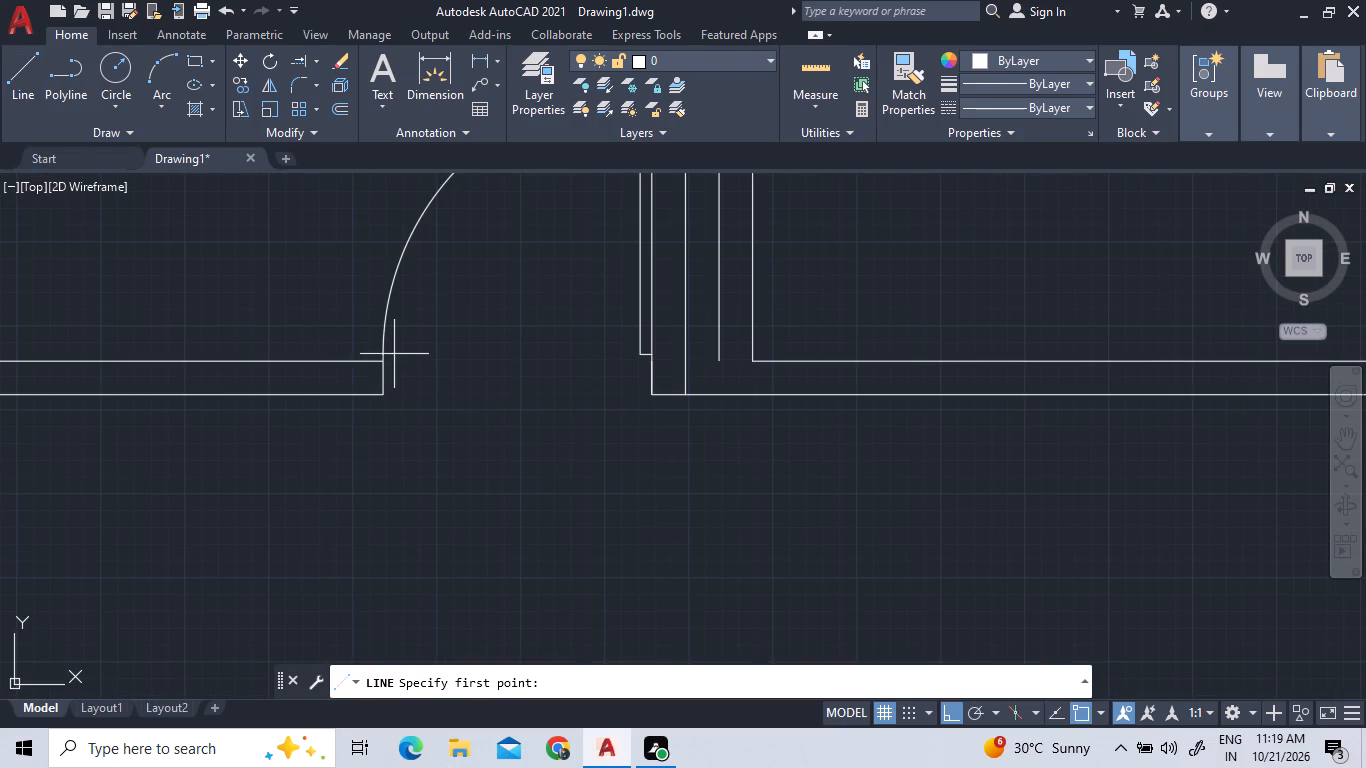
left_click(381, 364)
scroll(389, 418, "down", 3)
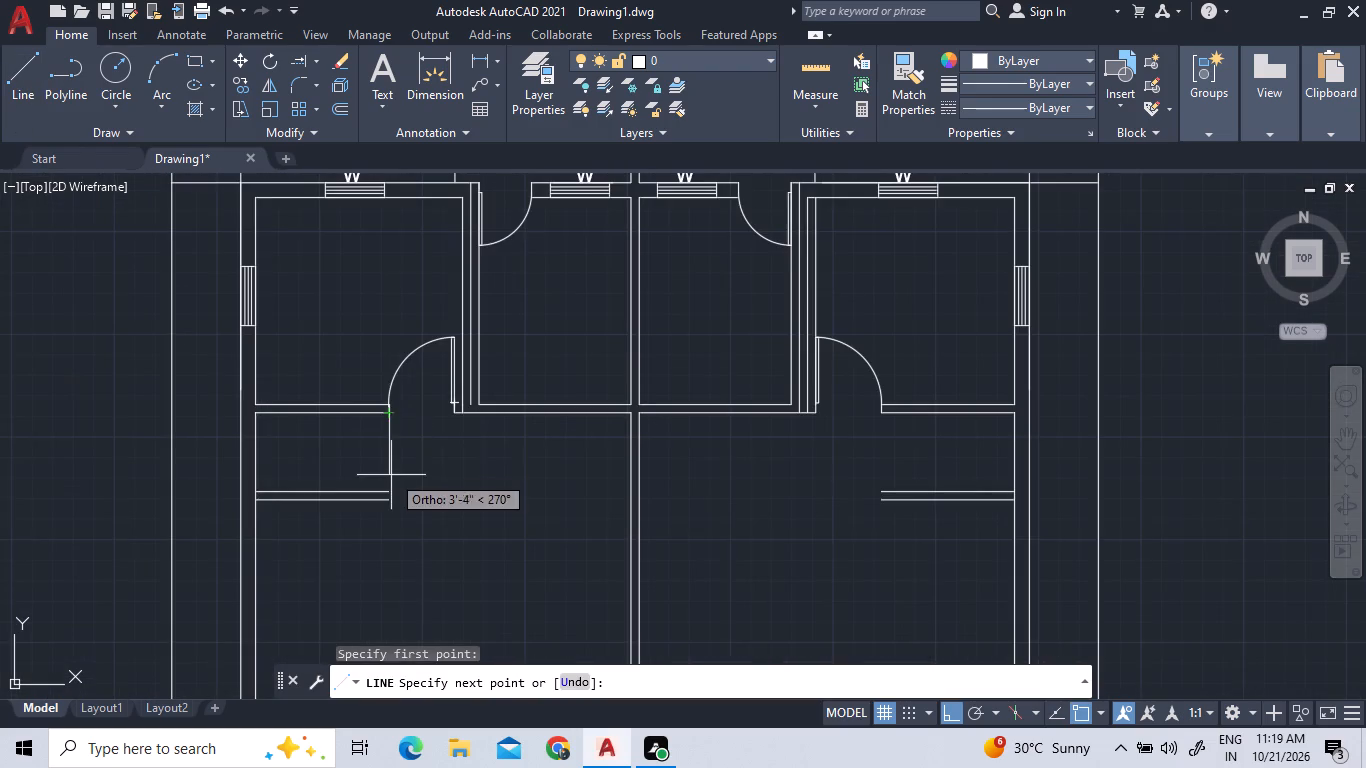
scroll(391, 502, "up", 4)
left_click(375, 499)
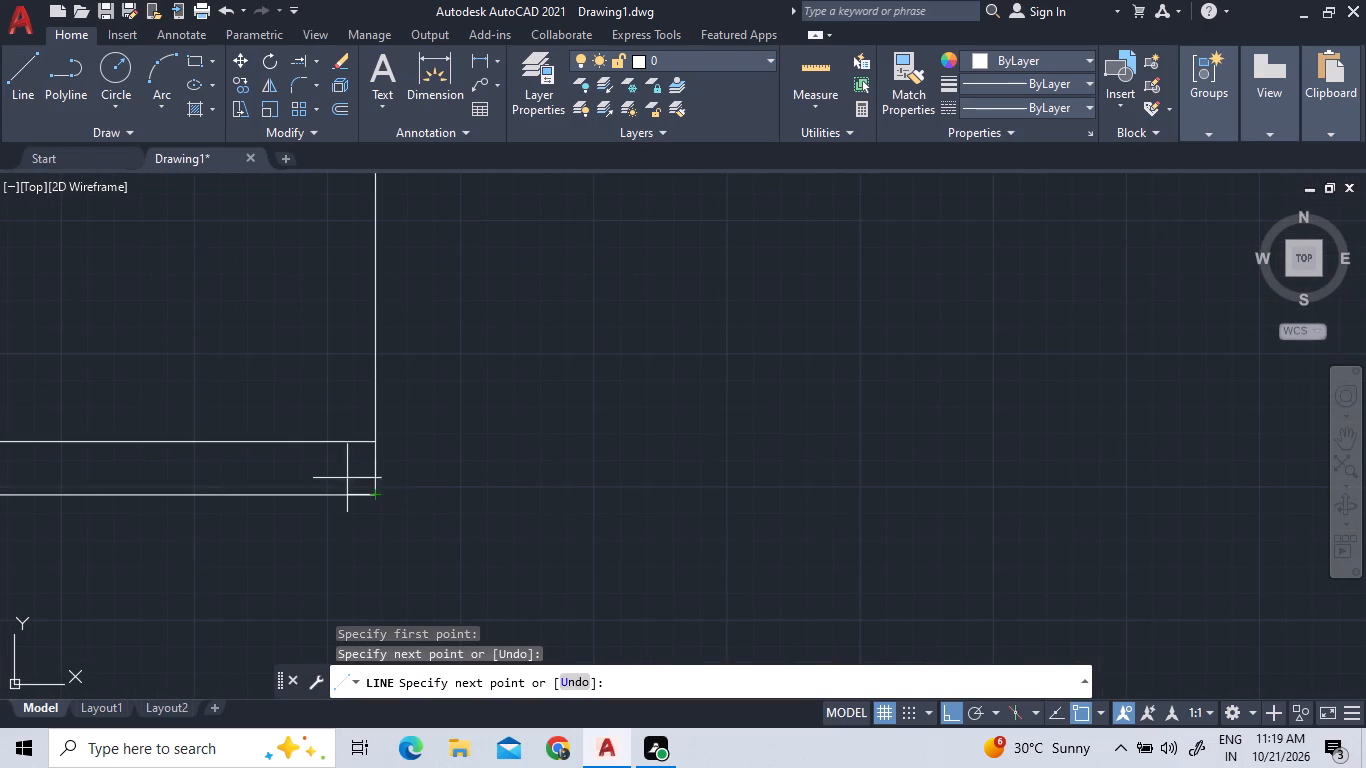
right_click(311, 433)
left_click(324, 438)
Draw the matching vertical line from the right door's outer jamb down to the new lower wall line's end.
scroll(321, 448, "down", 4)
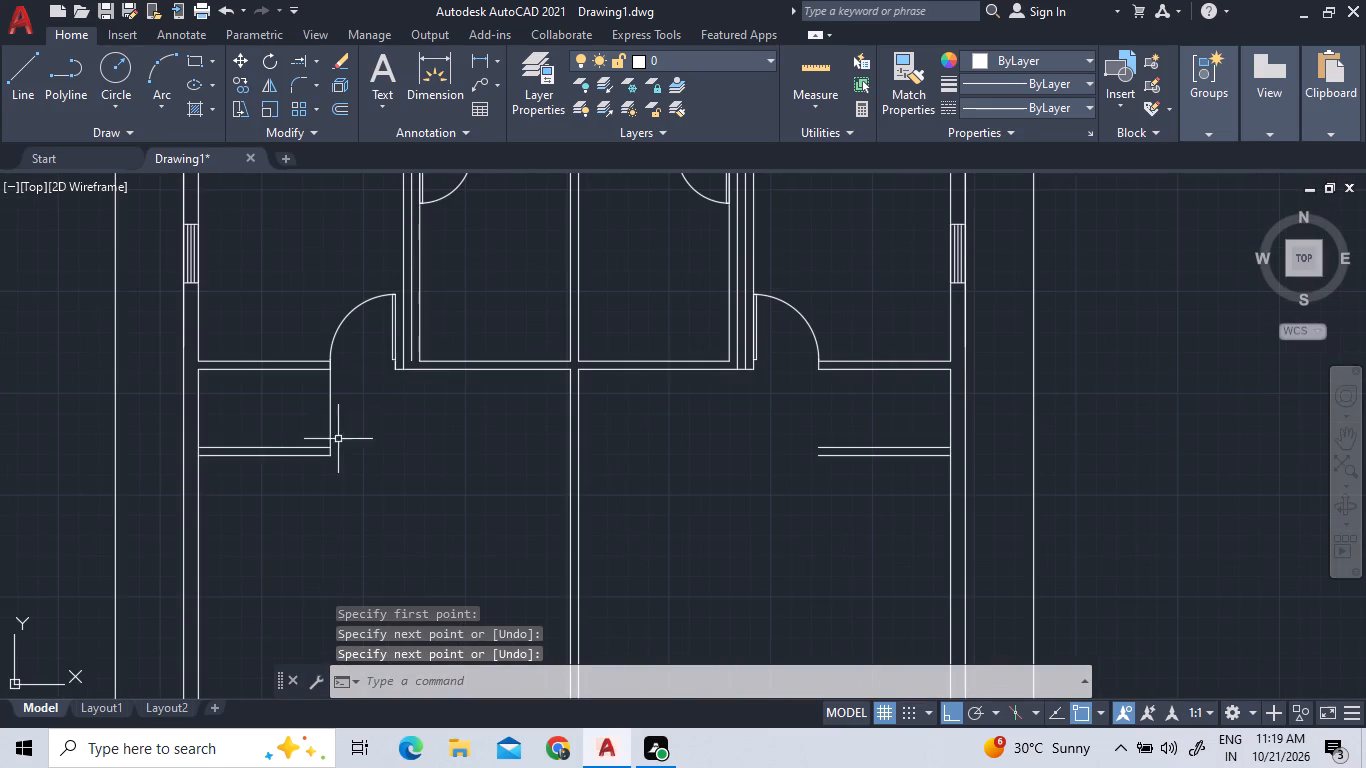
left_click(15, 77)
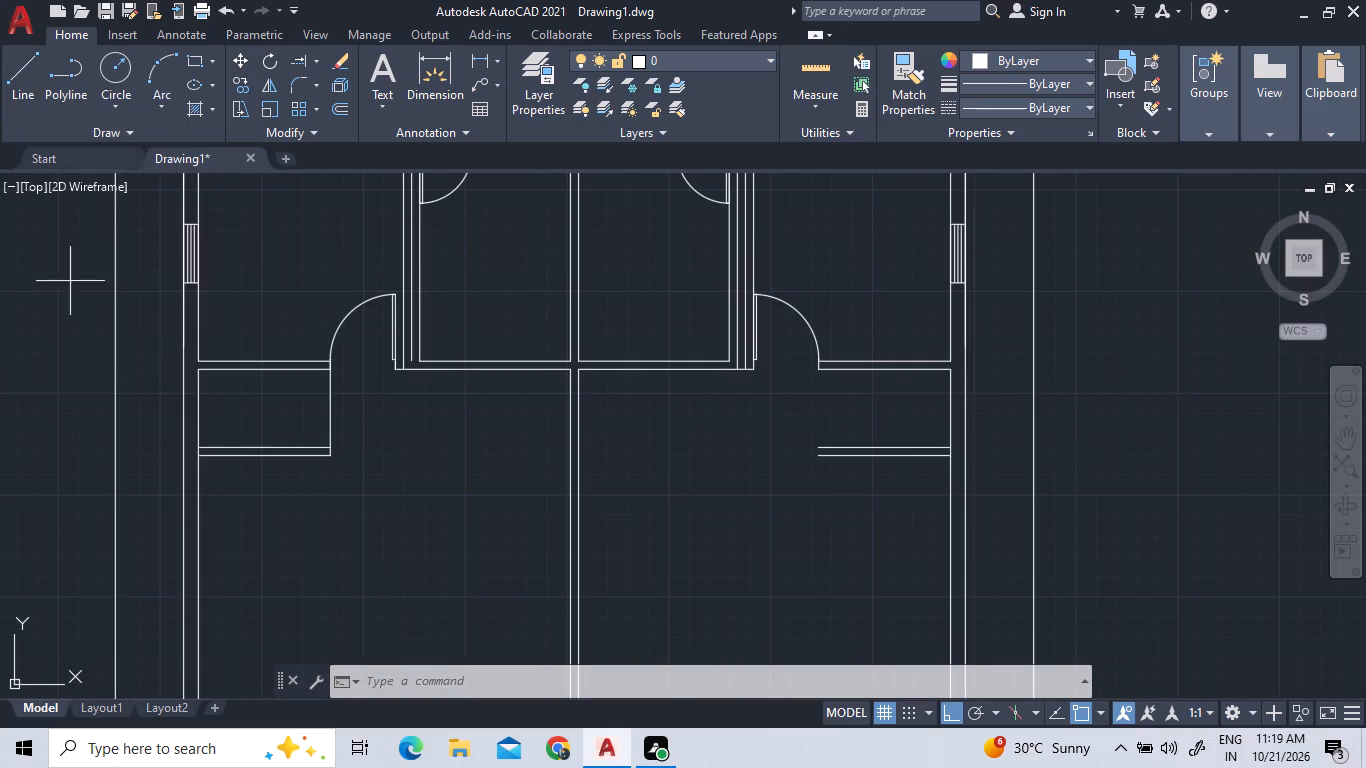
left_click(814, 362)
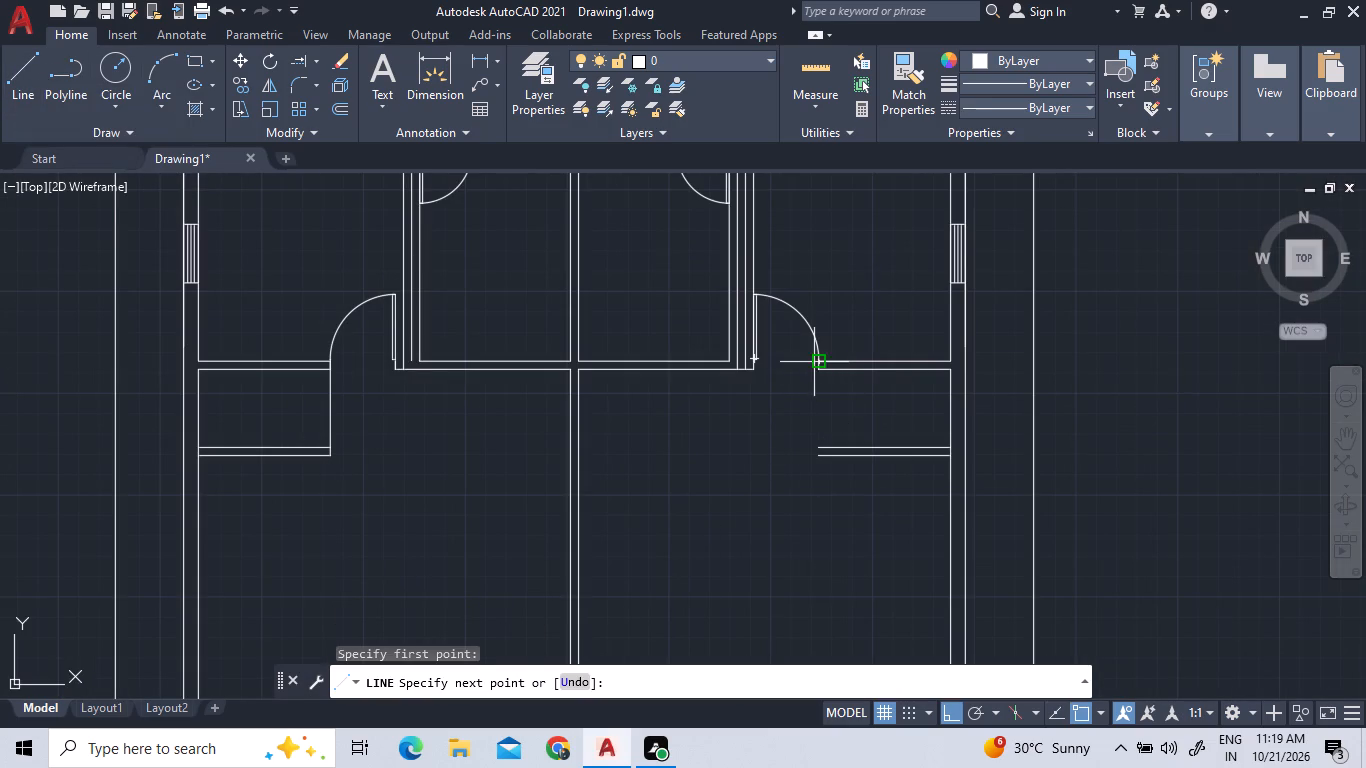
scroll(823, 452, "up", 3)
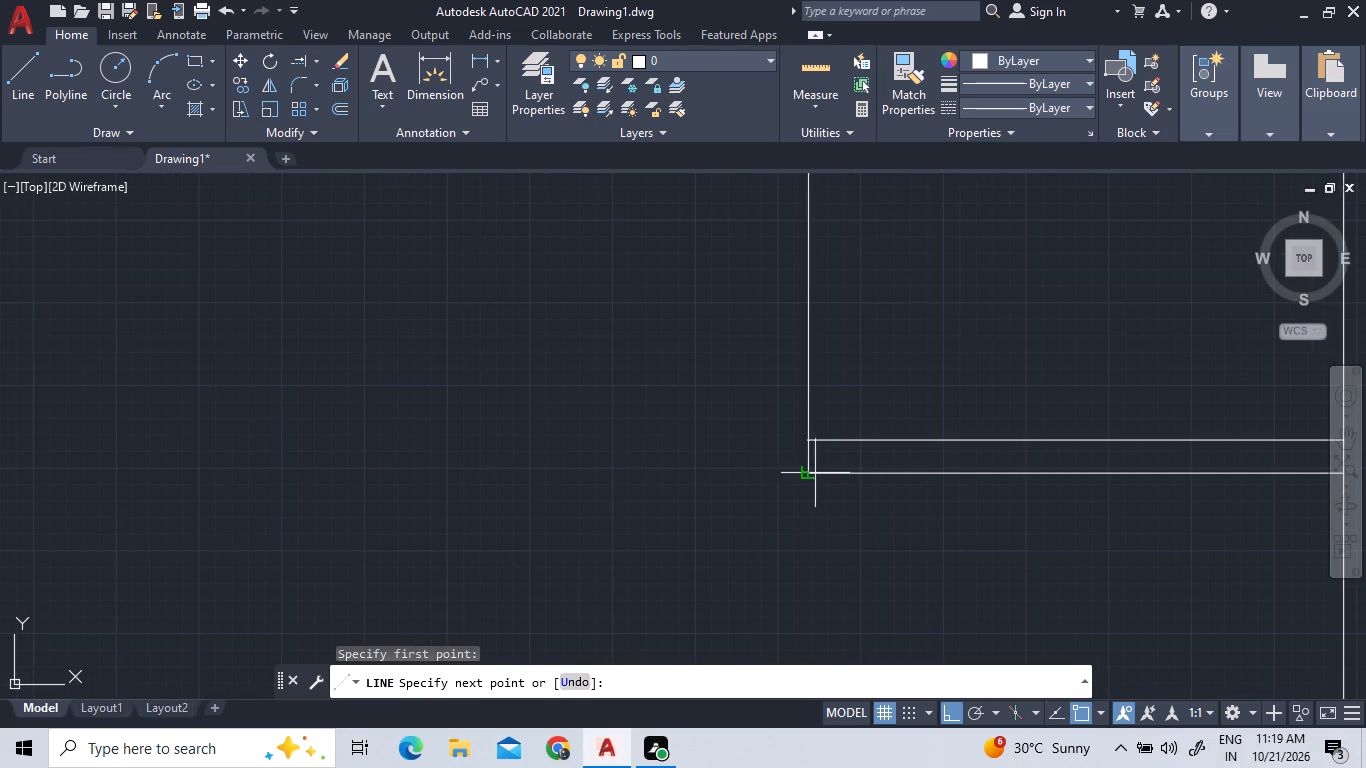
left_click(813, 473)
scroll(763, 446, "down", 2)
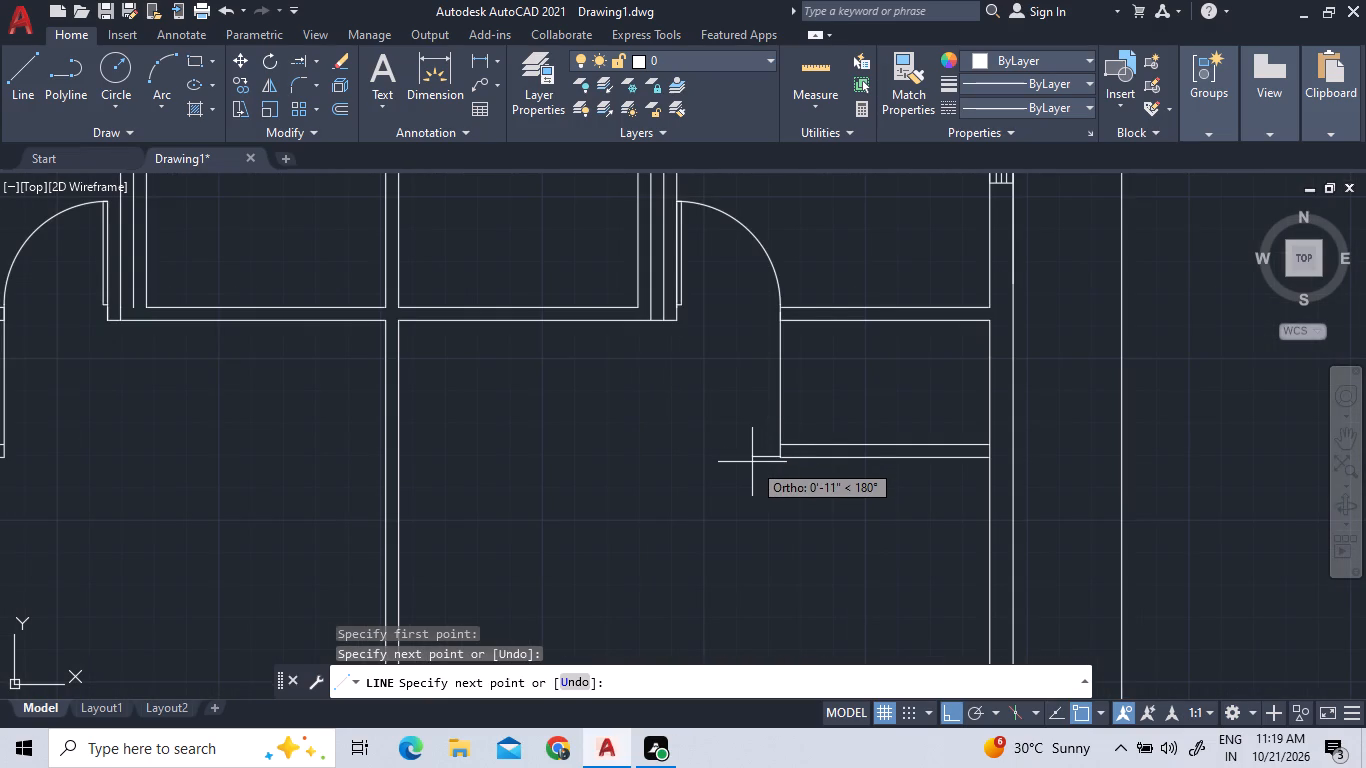
key("Escape")
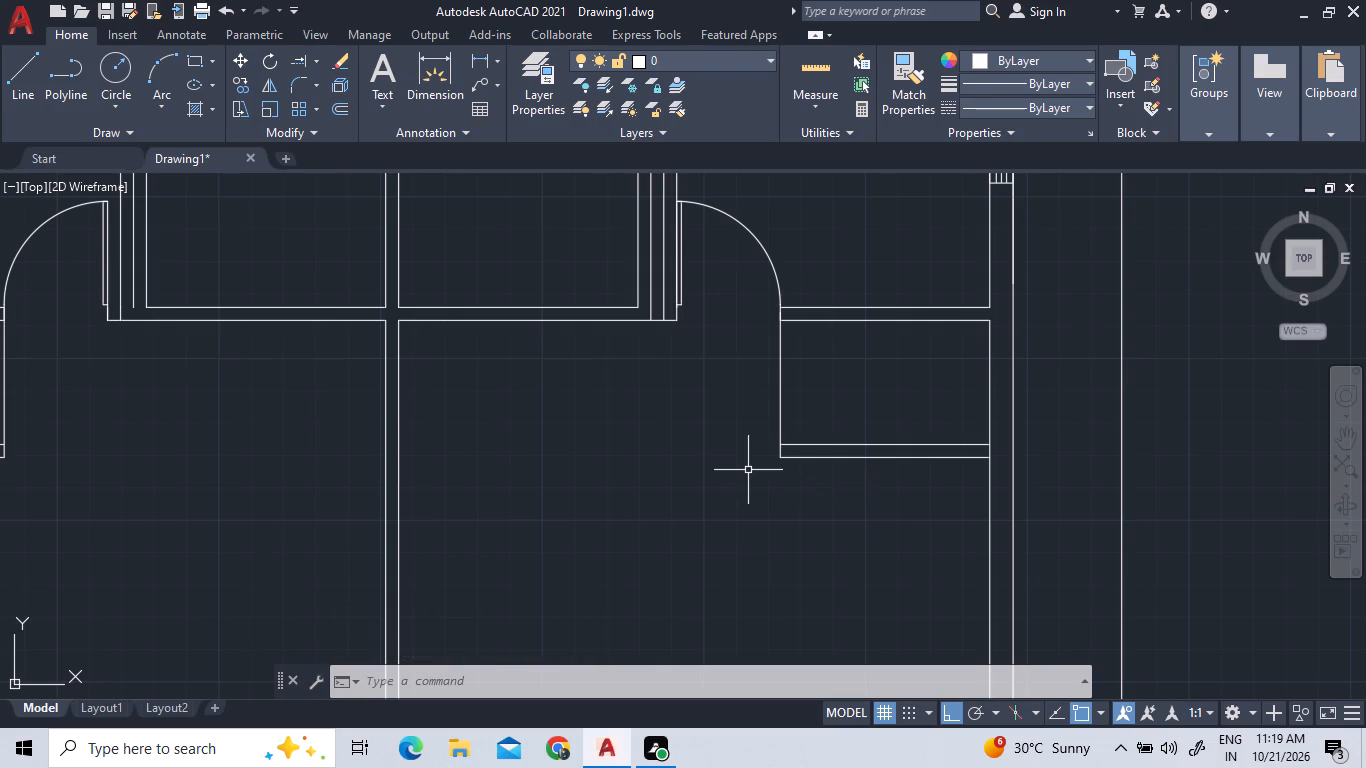
Offset both new vertical lines by 5" toward the inside of the small enclosed spaces.
scroll(748, 470, "down", 1)
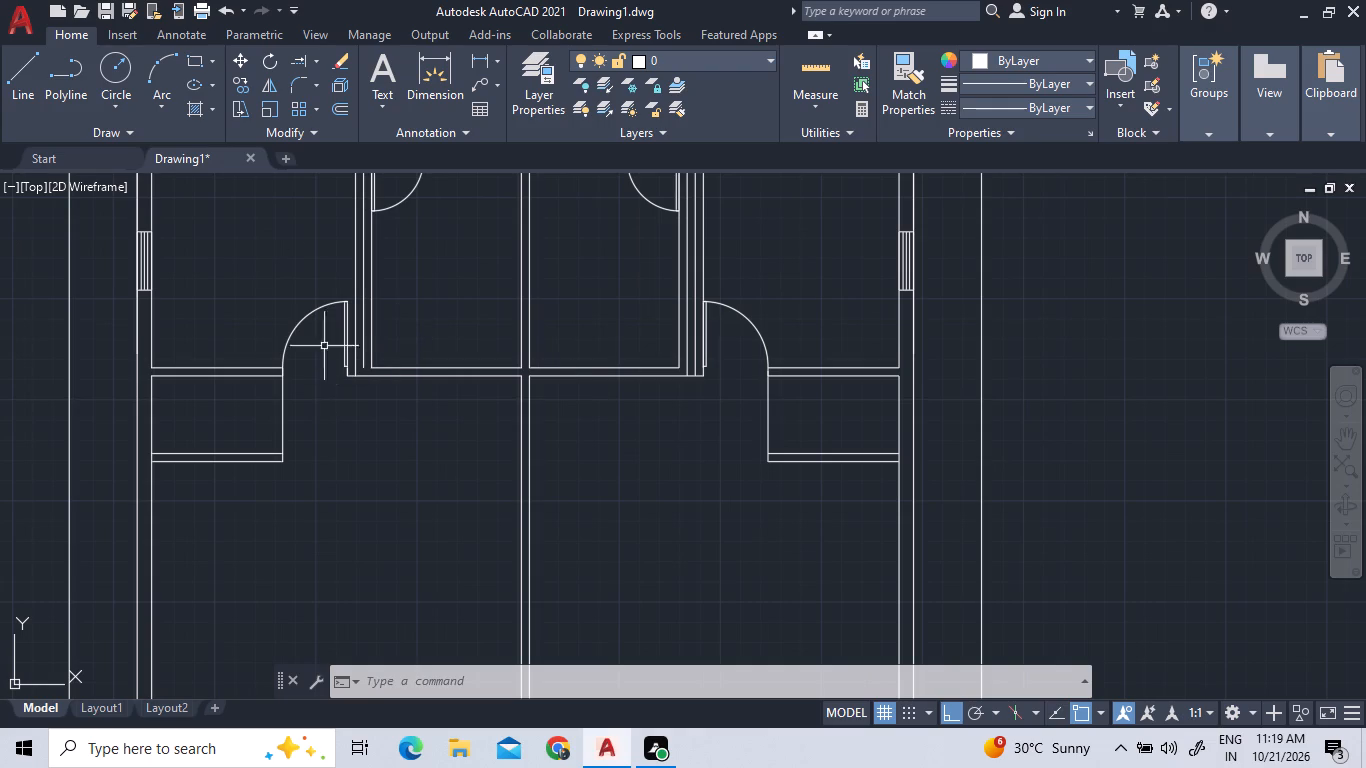
left_click(338, 103)
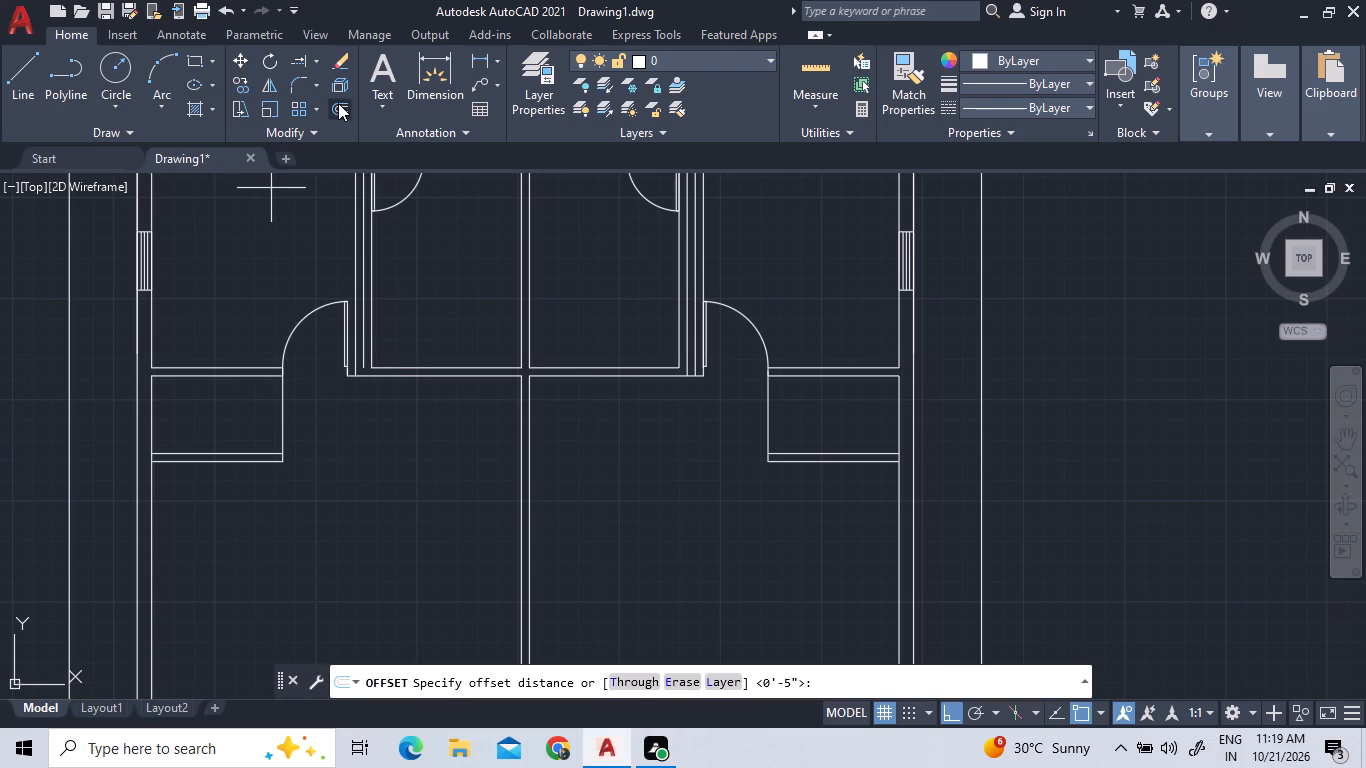
key("Return")
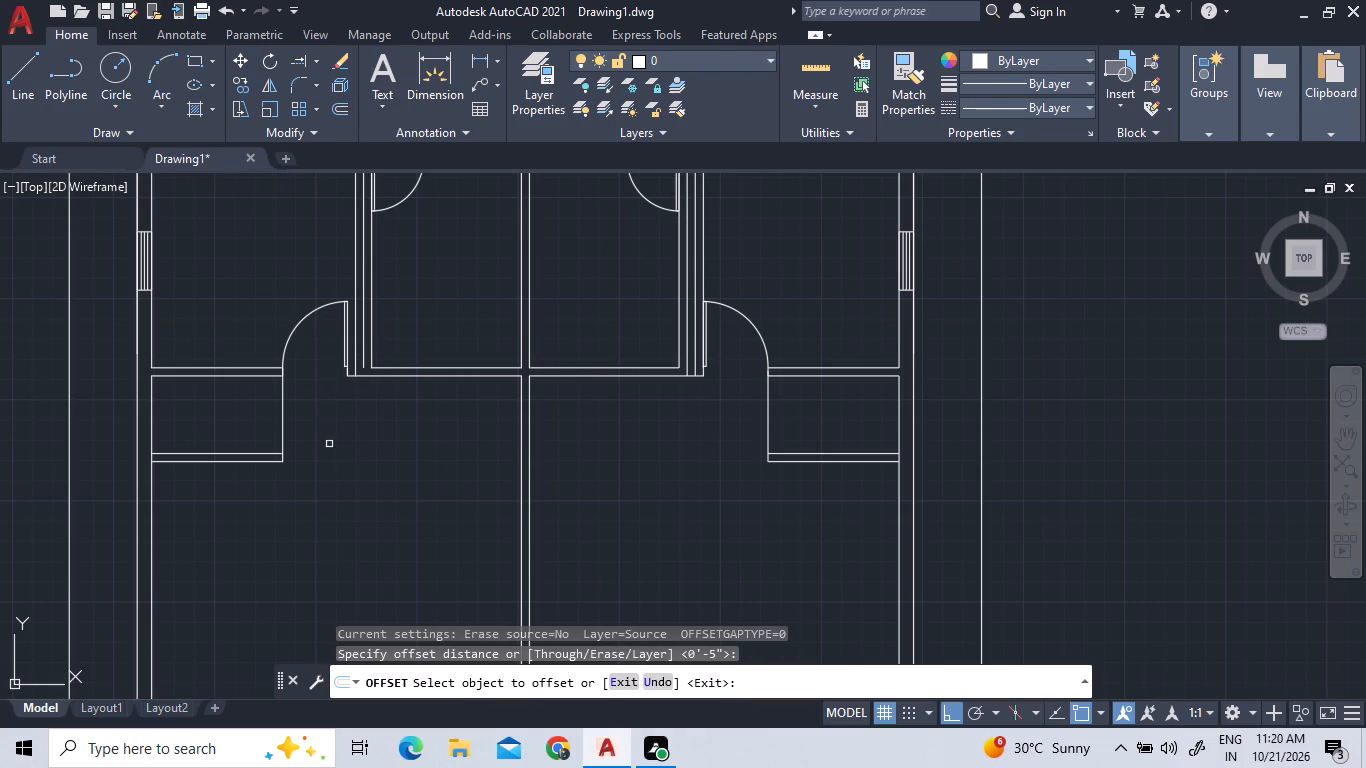
left_click(281, 424)
left_click(266, 422)
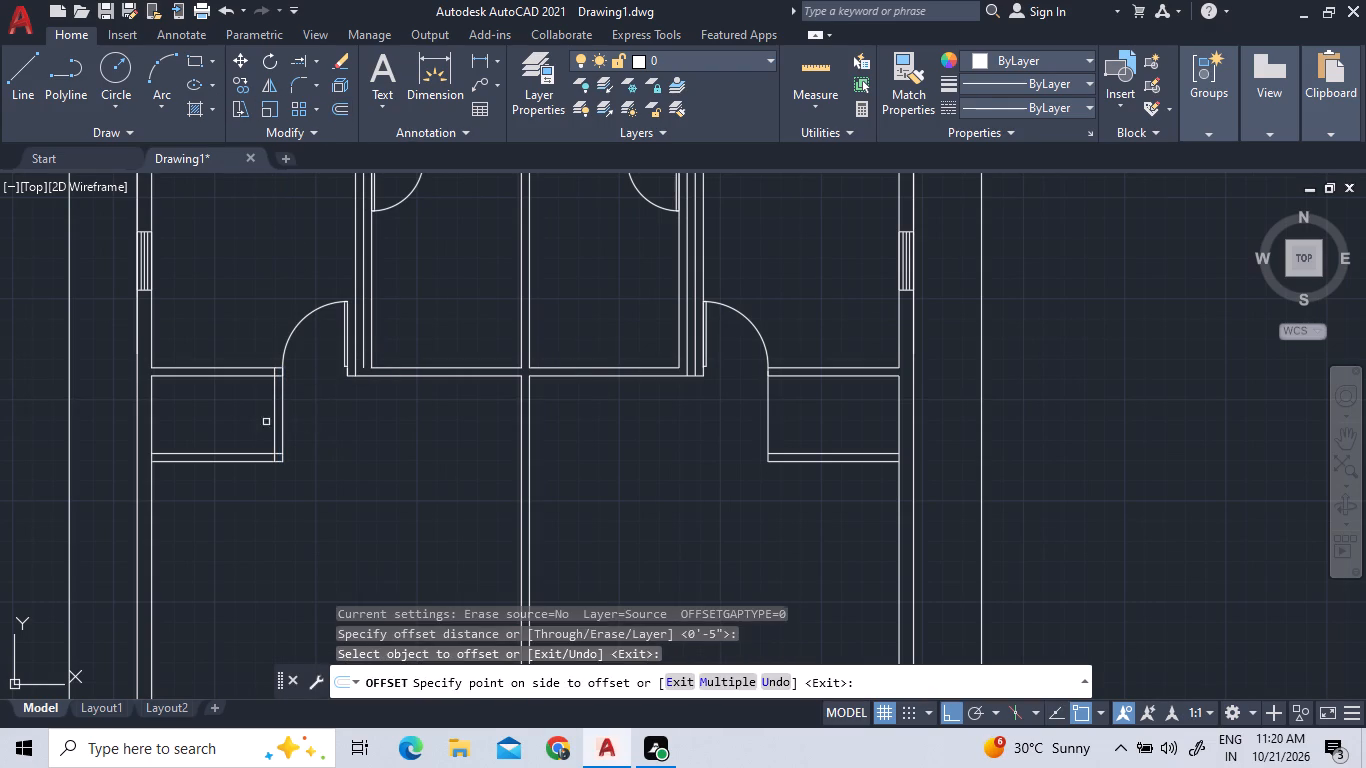
left_click(766, 412)
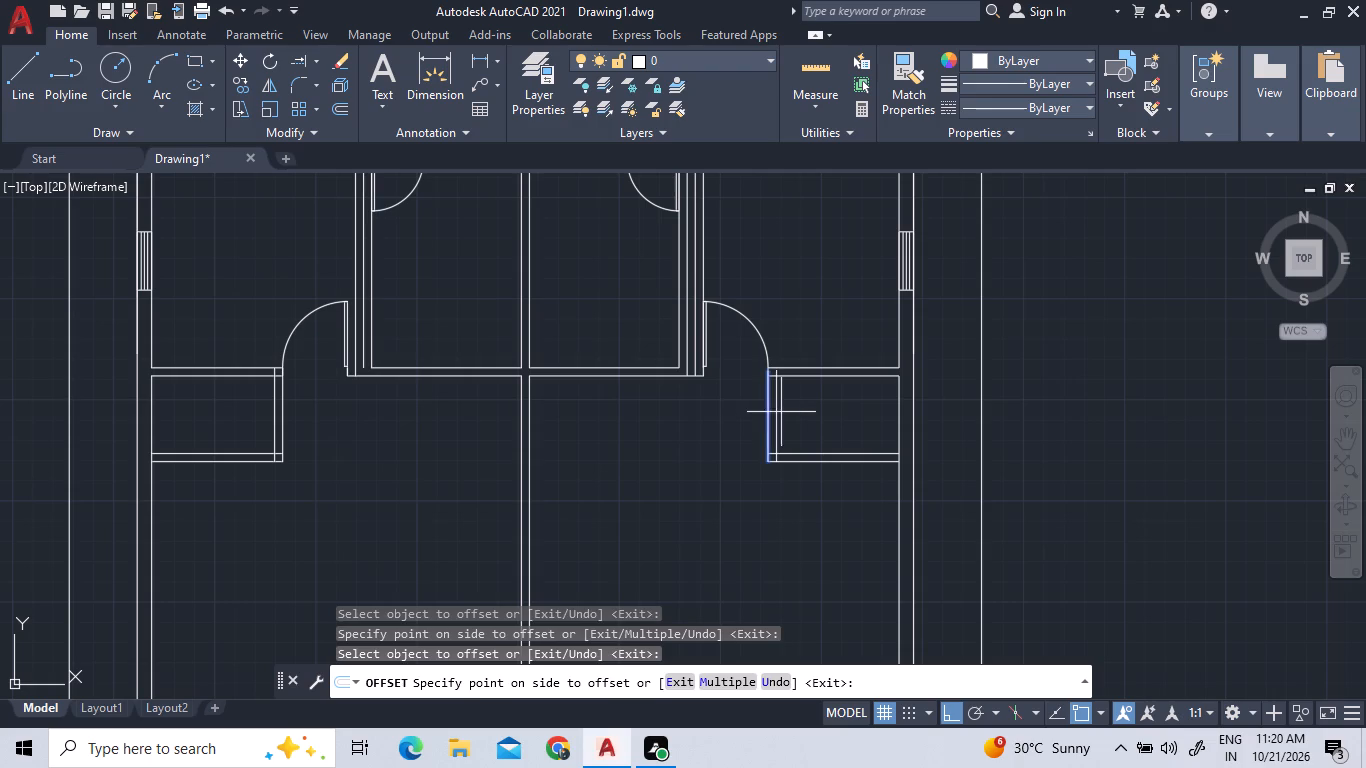
left_click(791, 412)
scroll(768, 347, "up", 2)
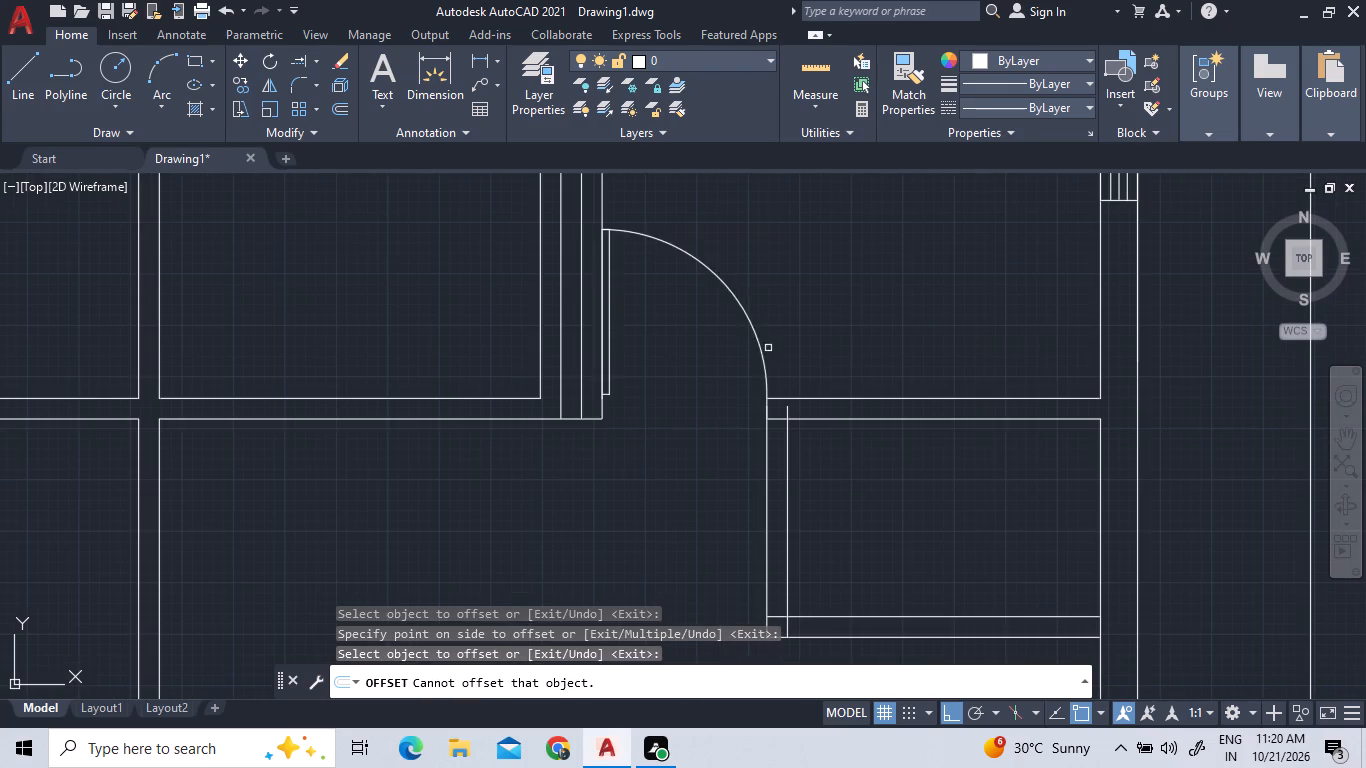
right_click(802, 324)
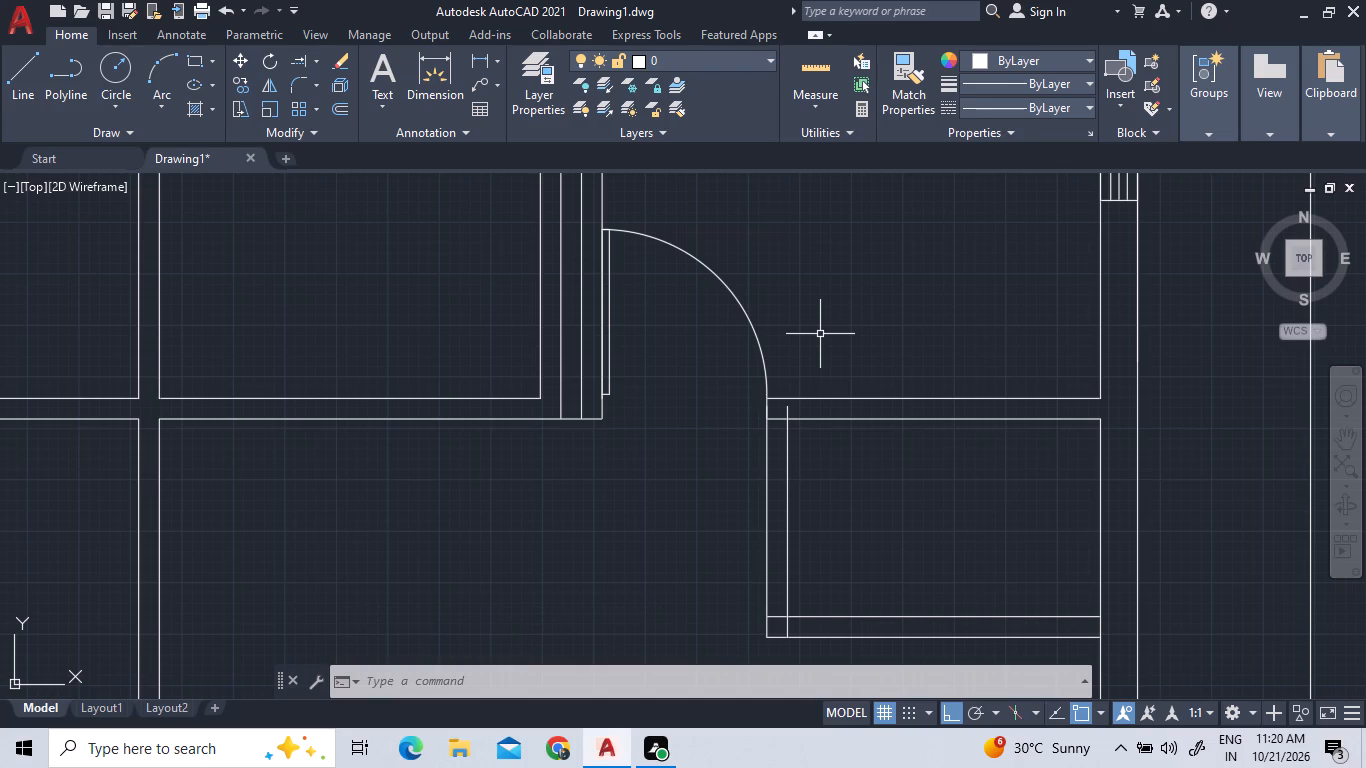
Trim the surplus line ends where the 5" partitions meet at the right small space's upper and lower door-side corners.
left_click(311, 62)
left_click(315, 97)
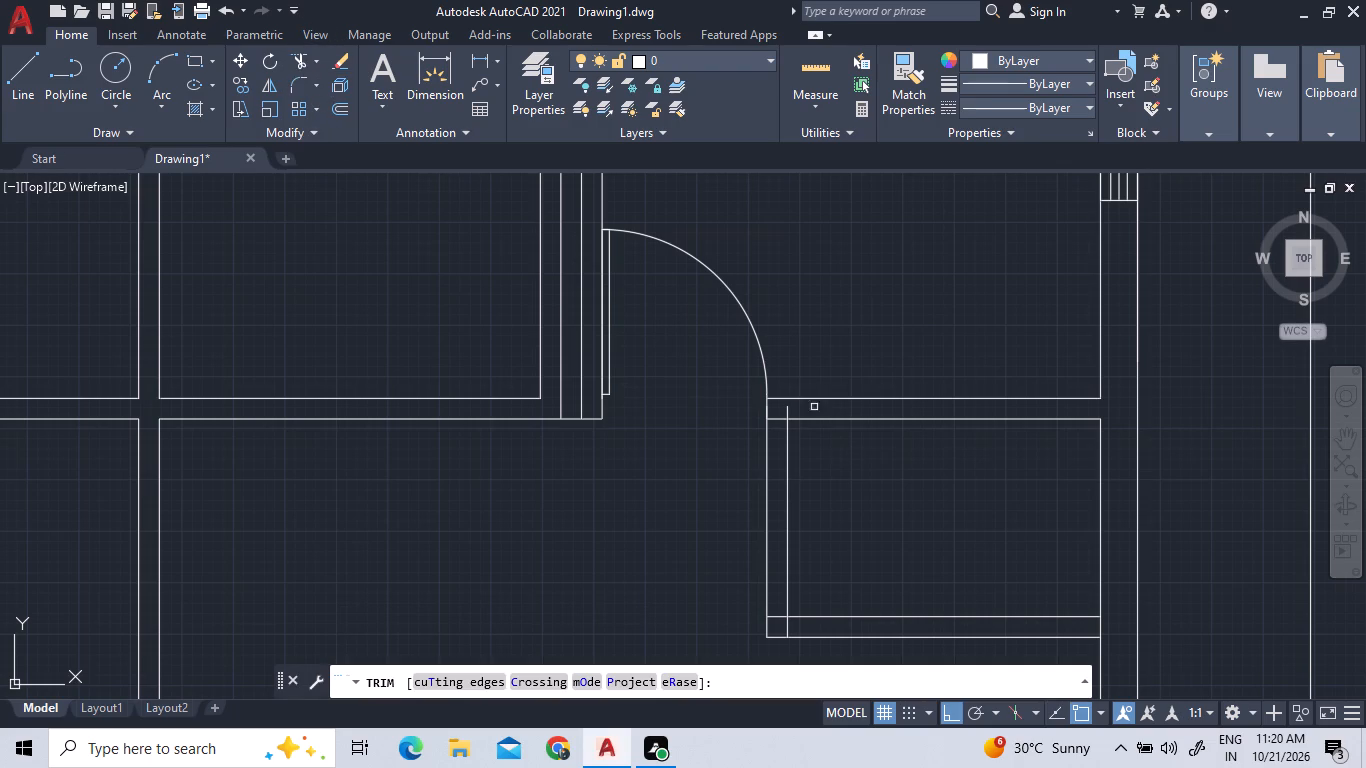
left_click(788, 410)
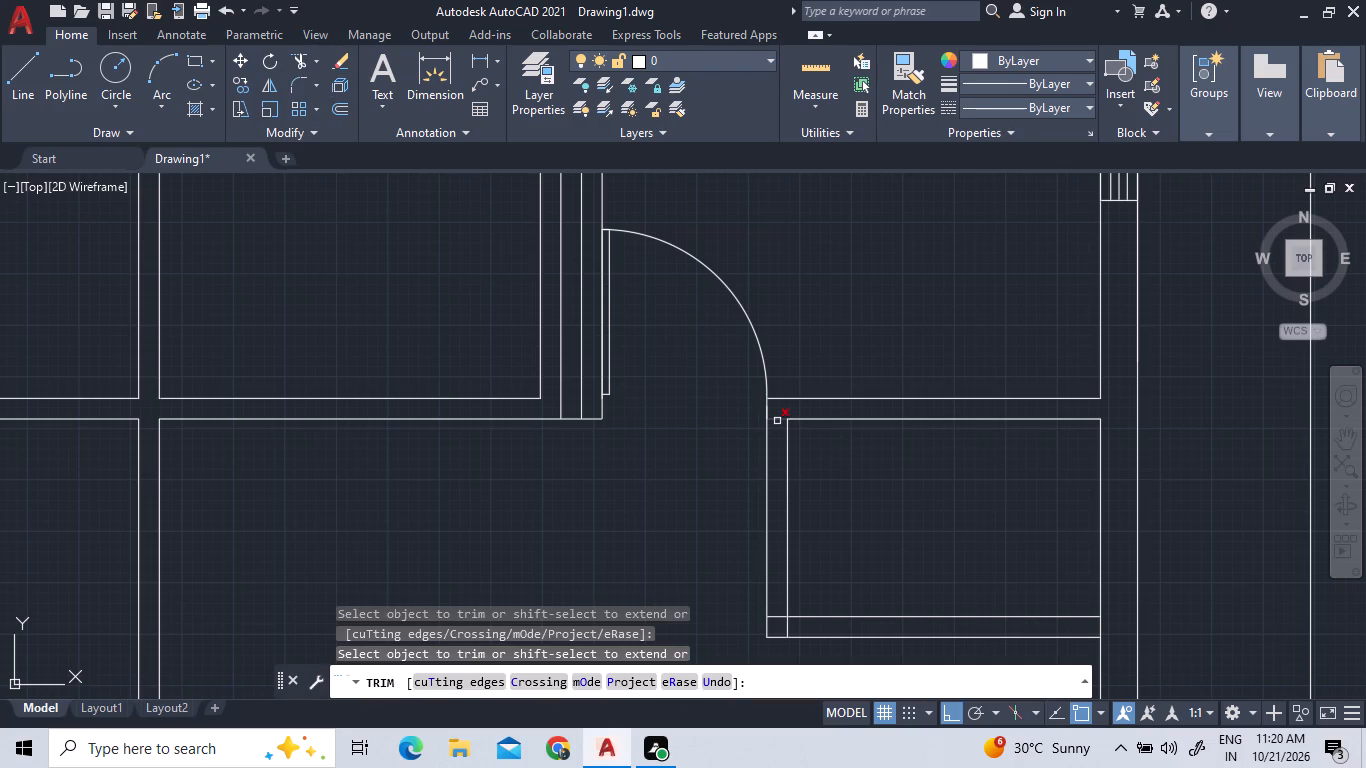
left_click(777, 418)
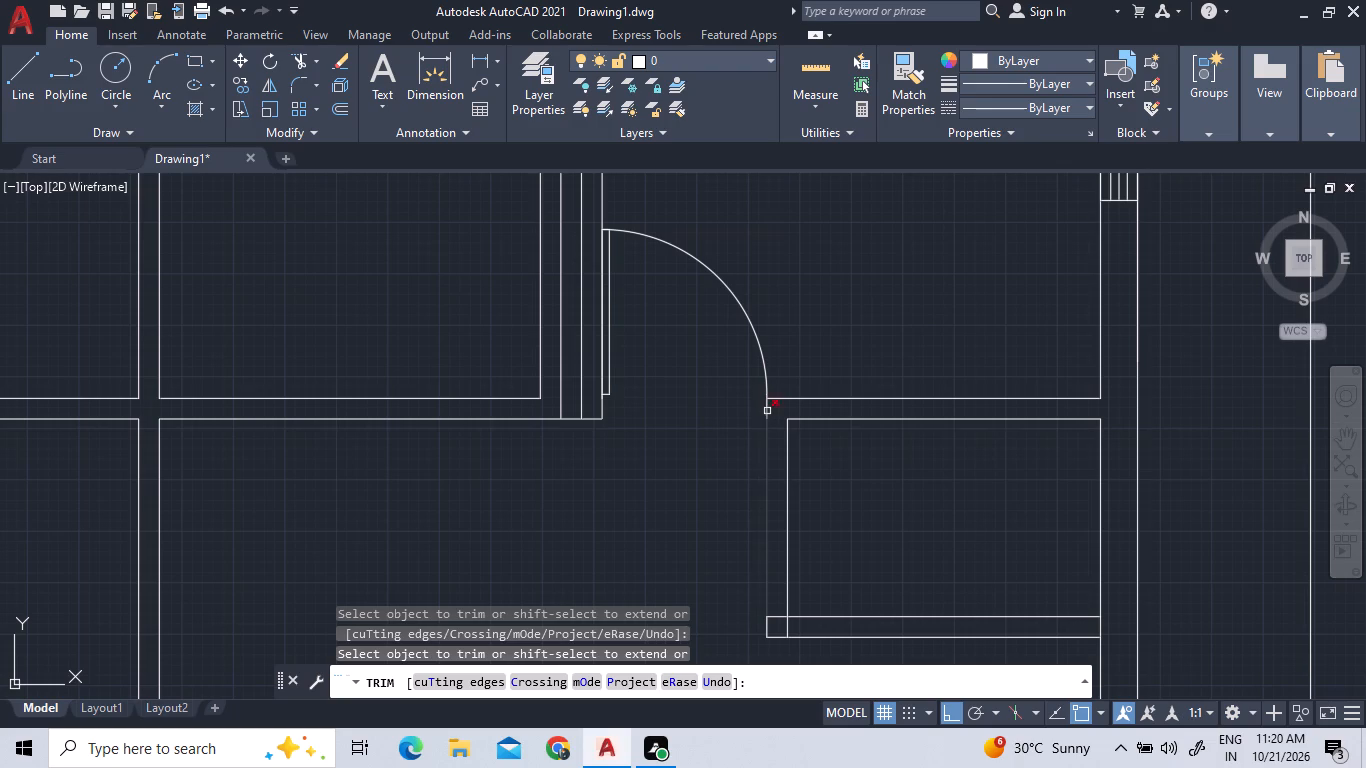
left_click(775, 615)
Trim the matching surplus line ends at the left small space's upper and lower door-side corners.
scroll(350, 495, "down", 2)
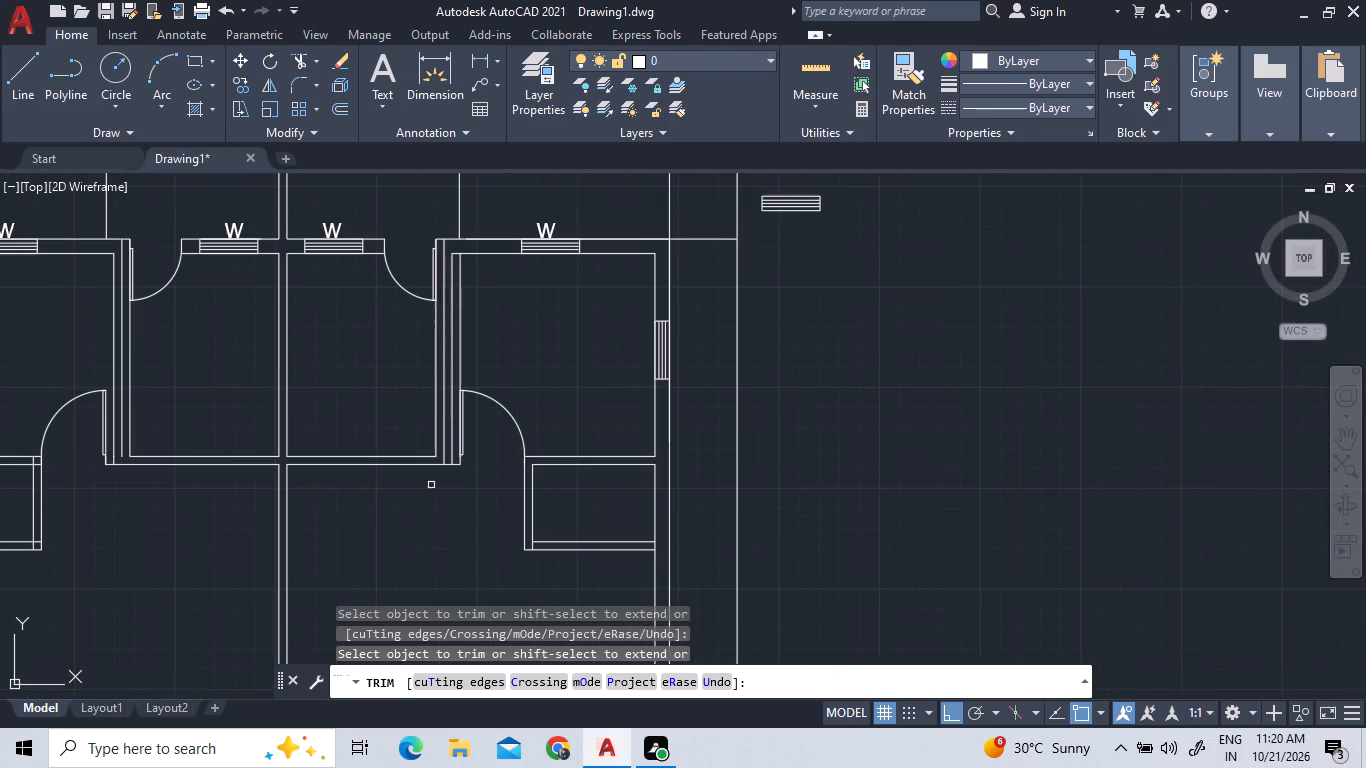
scroll(18, 469, "up", 3)
left_click(65, 443)
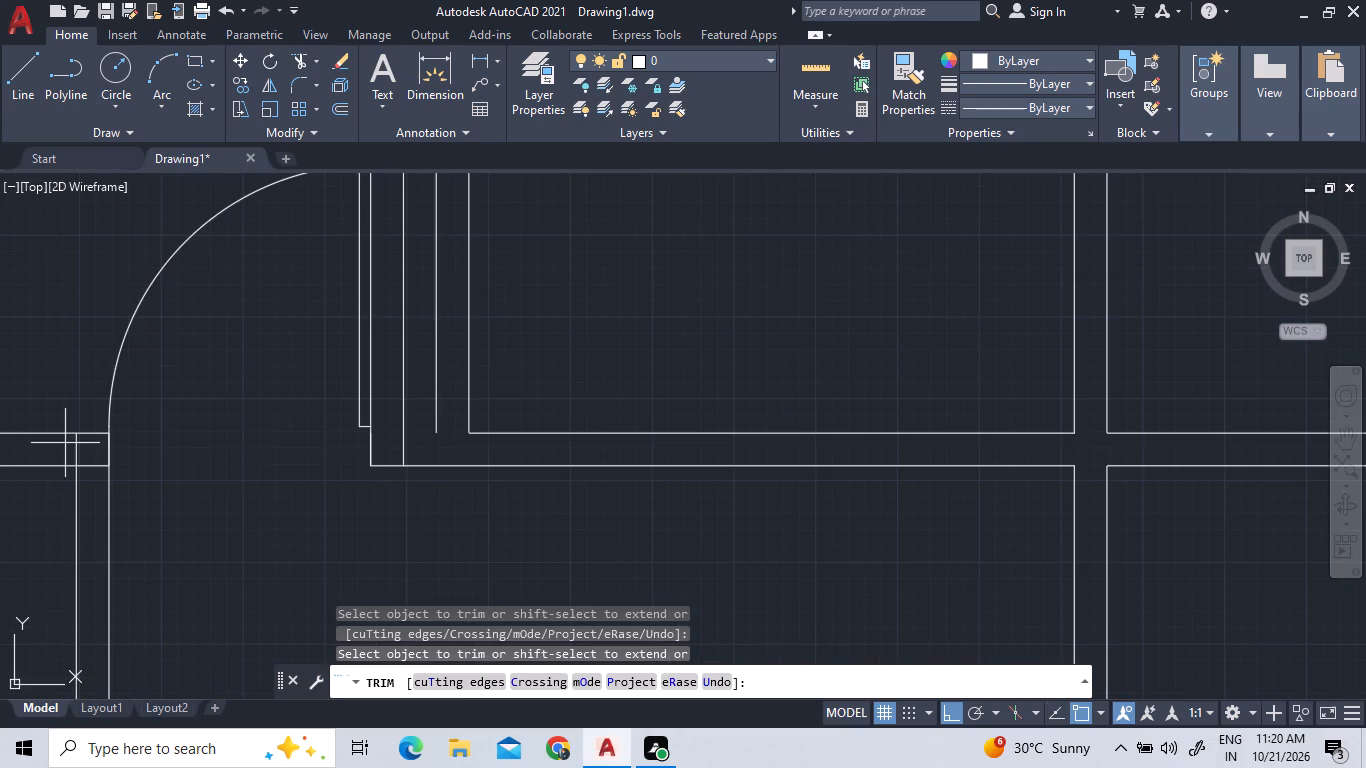
left_click(95, 472)
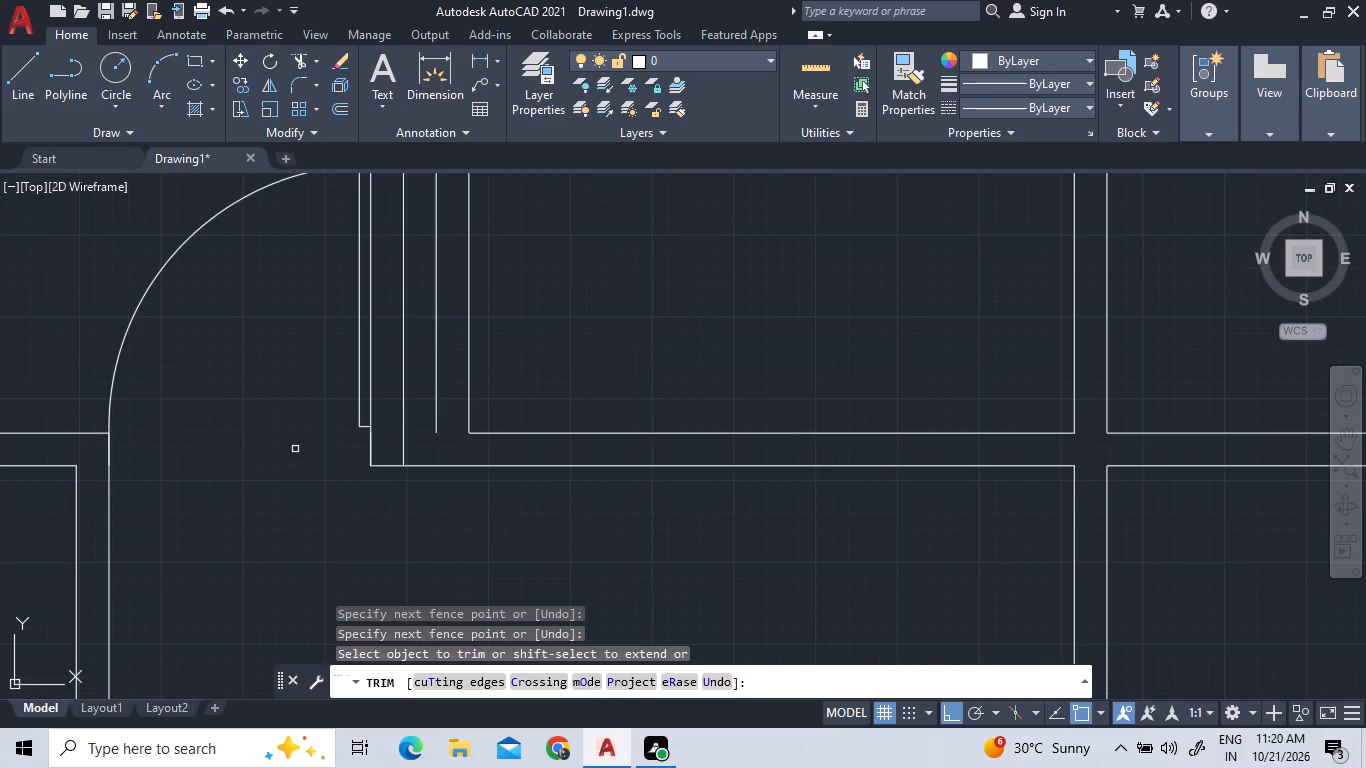
scroll(297, 444, "down", 3)
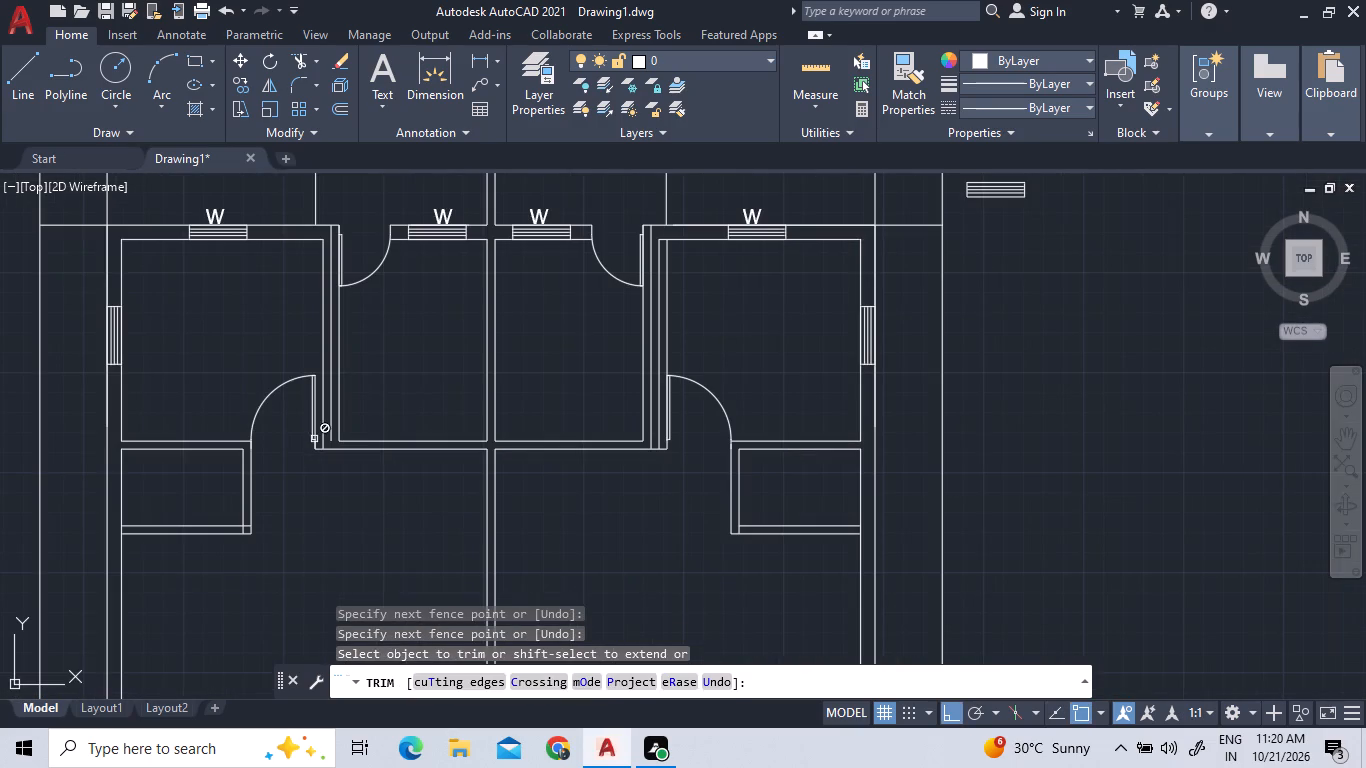
scroll(245, 534, "up", 2)
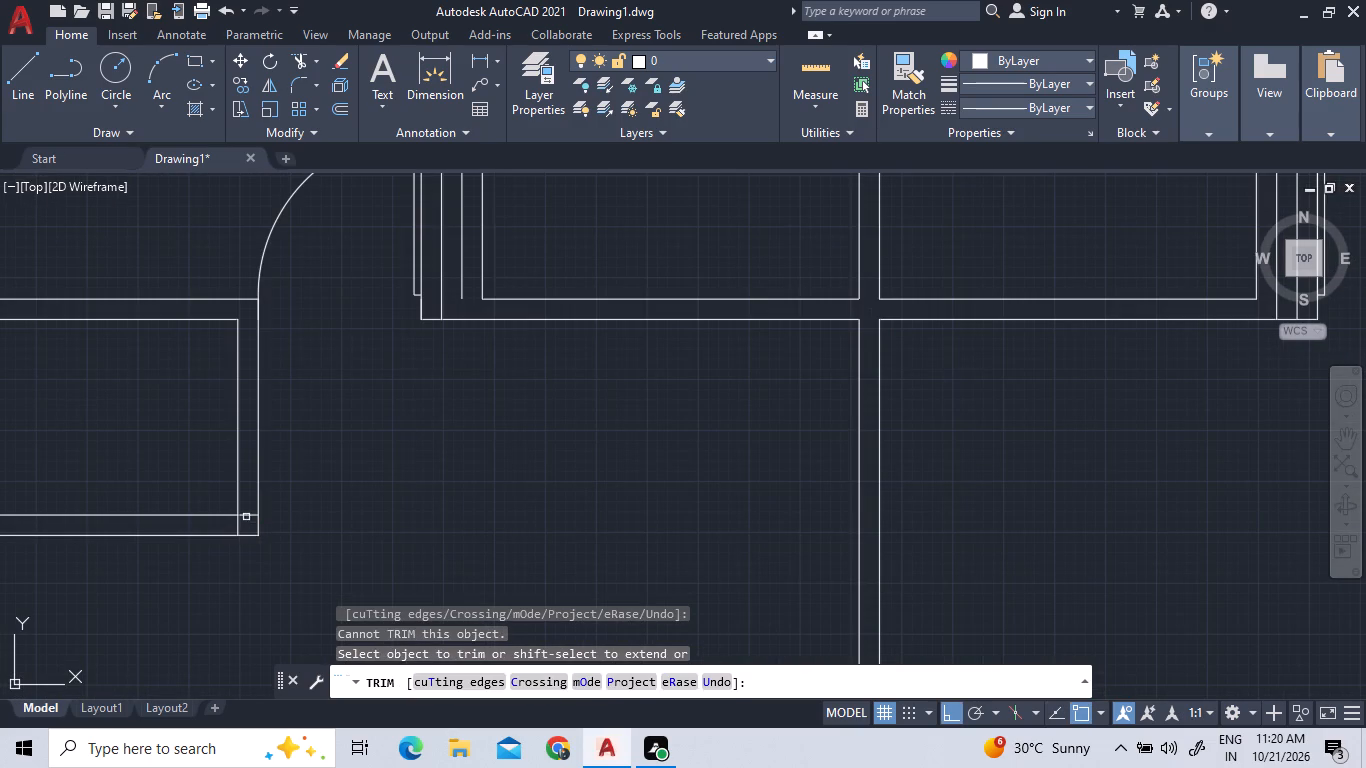
left_click(247, 515)
Trim both outer walls' inner face lines where the lower partitions of the two small spaces meet them.
scroll(314, 533, "down", 2)
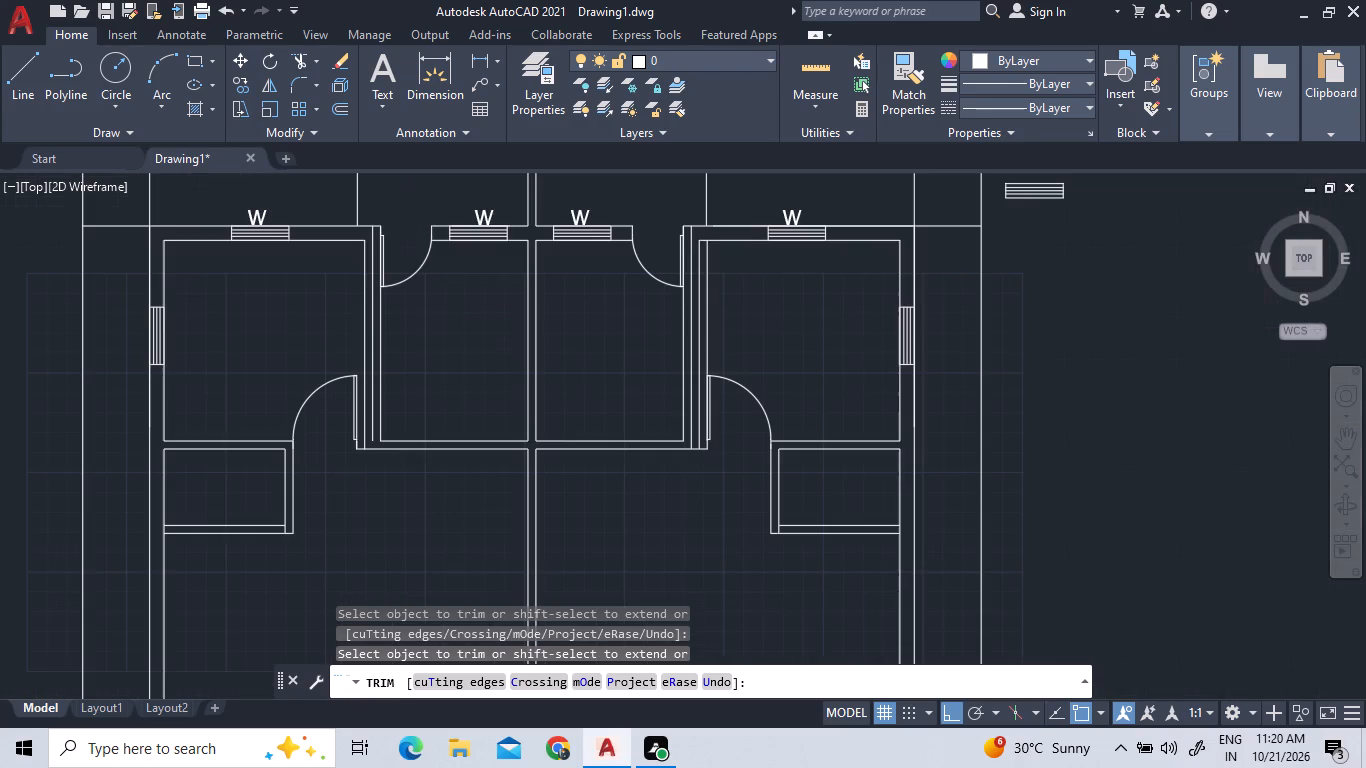
left_click(163, 529)
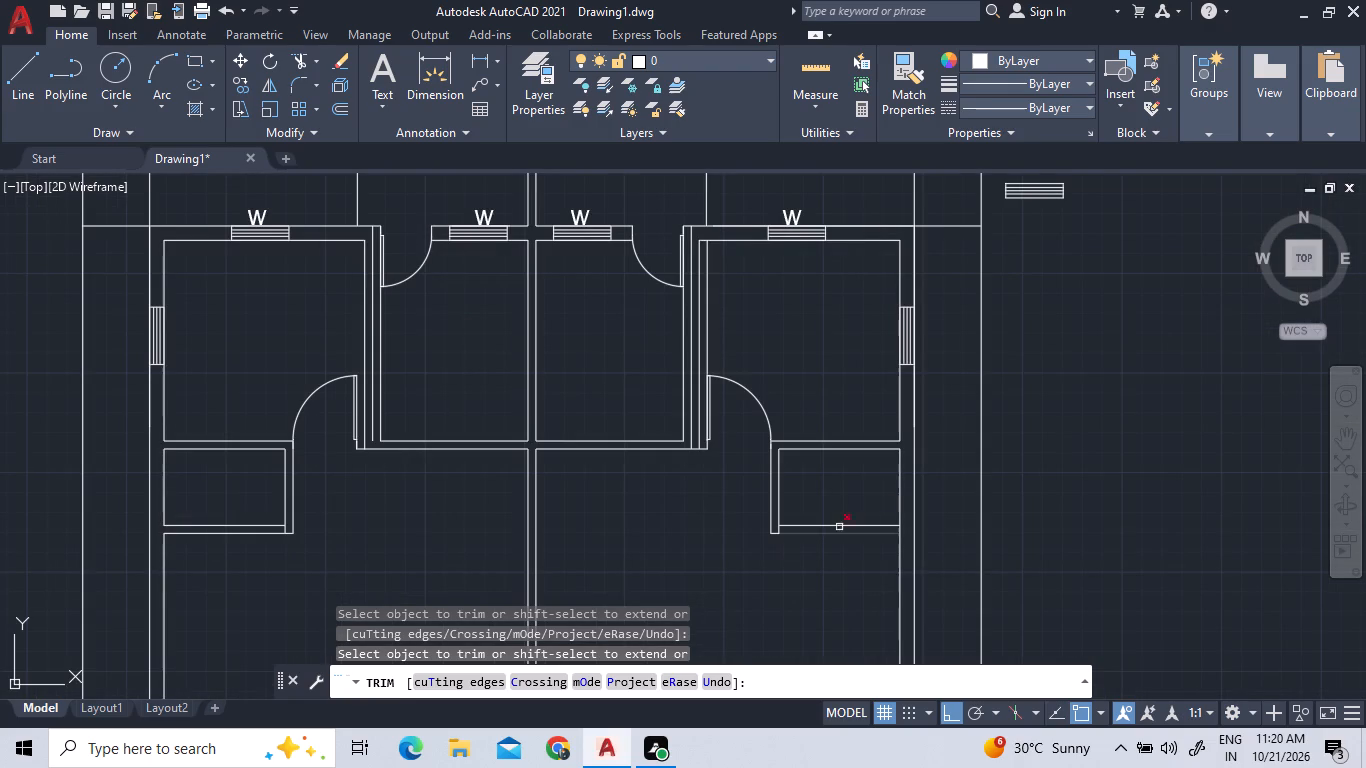
left_click(899, 529)
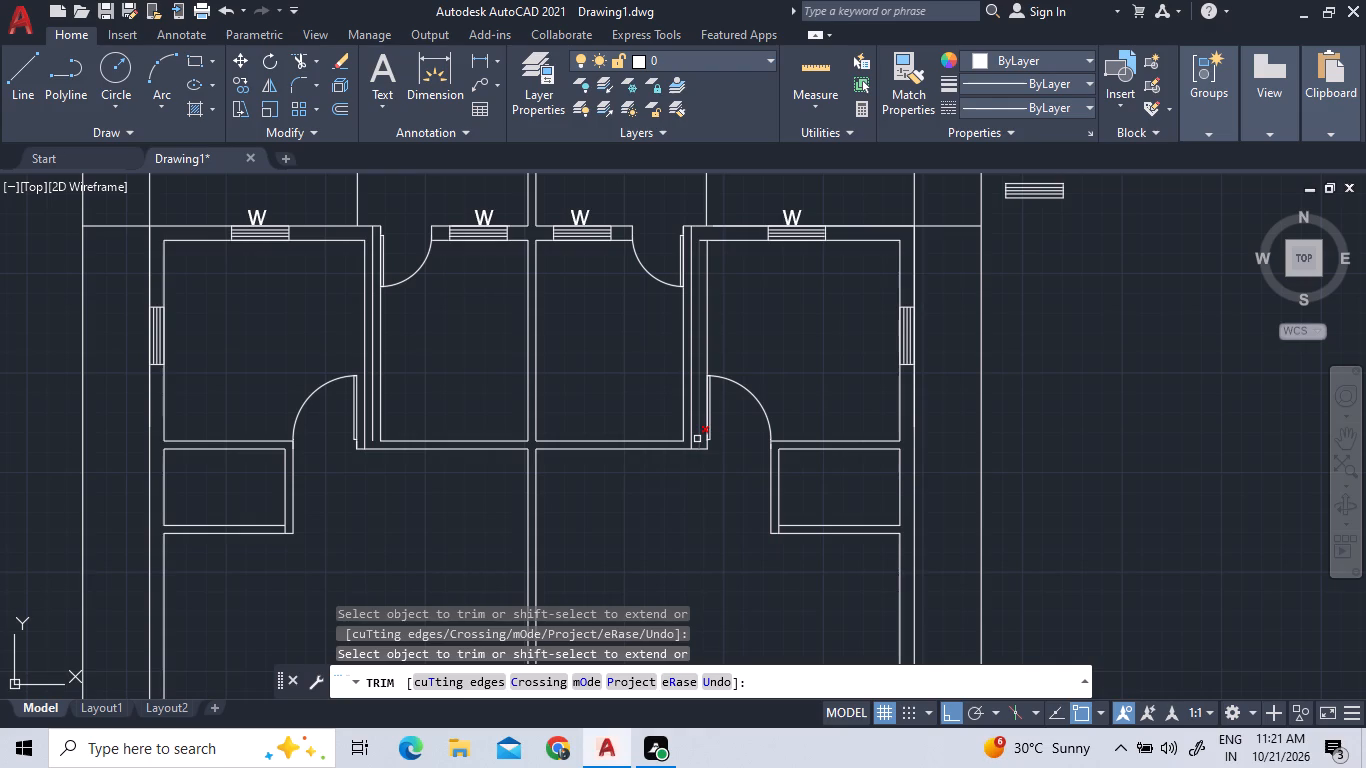
scroll(702, 433, "down", 2)
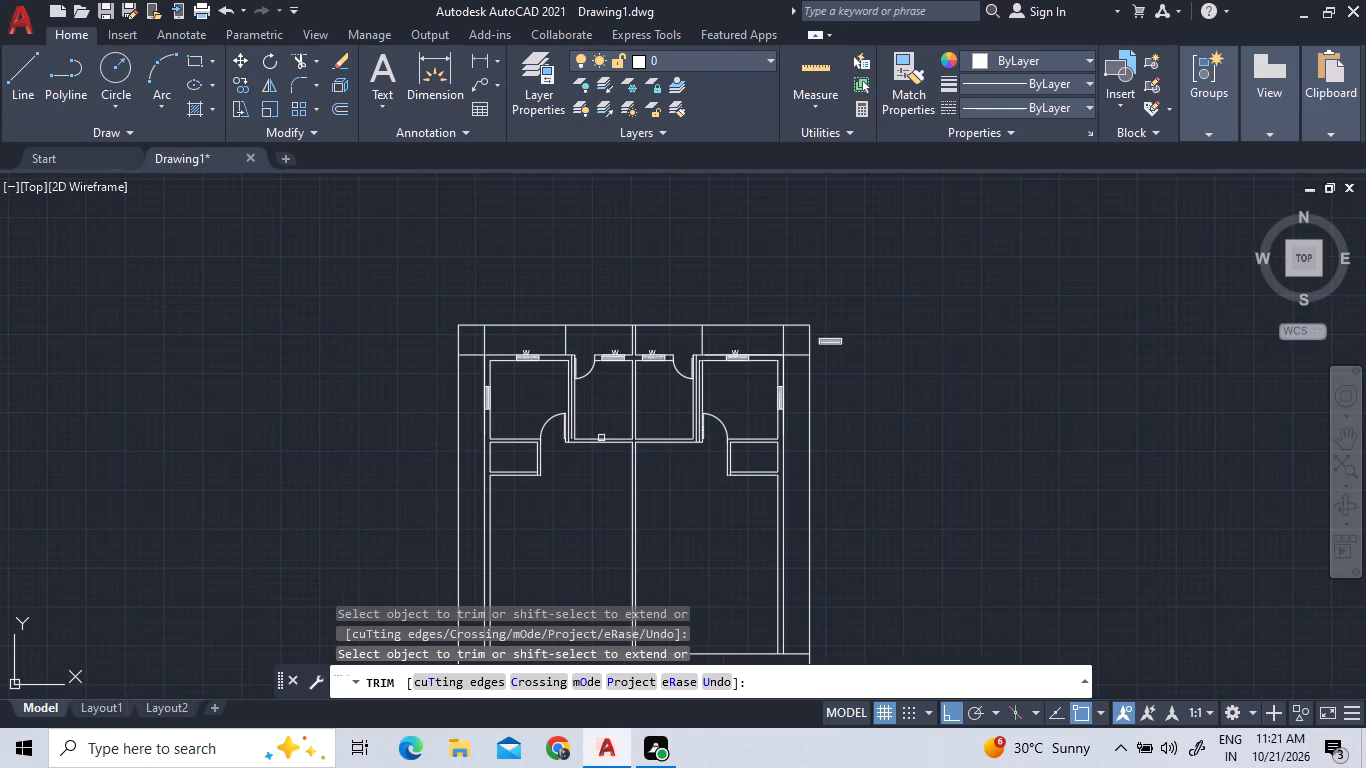
right_click(354, 303)
left_click(366, 323)
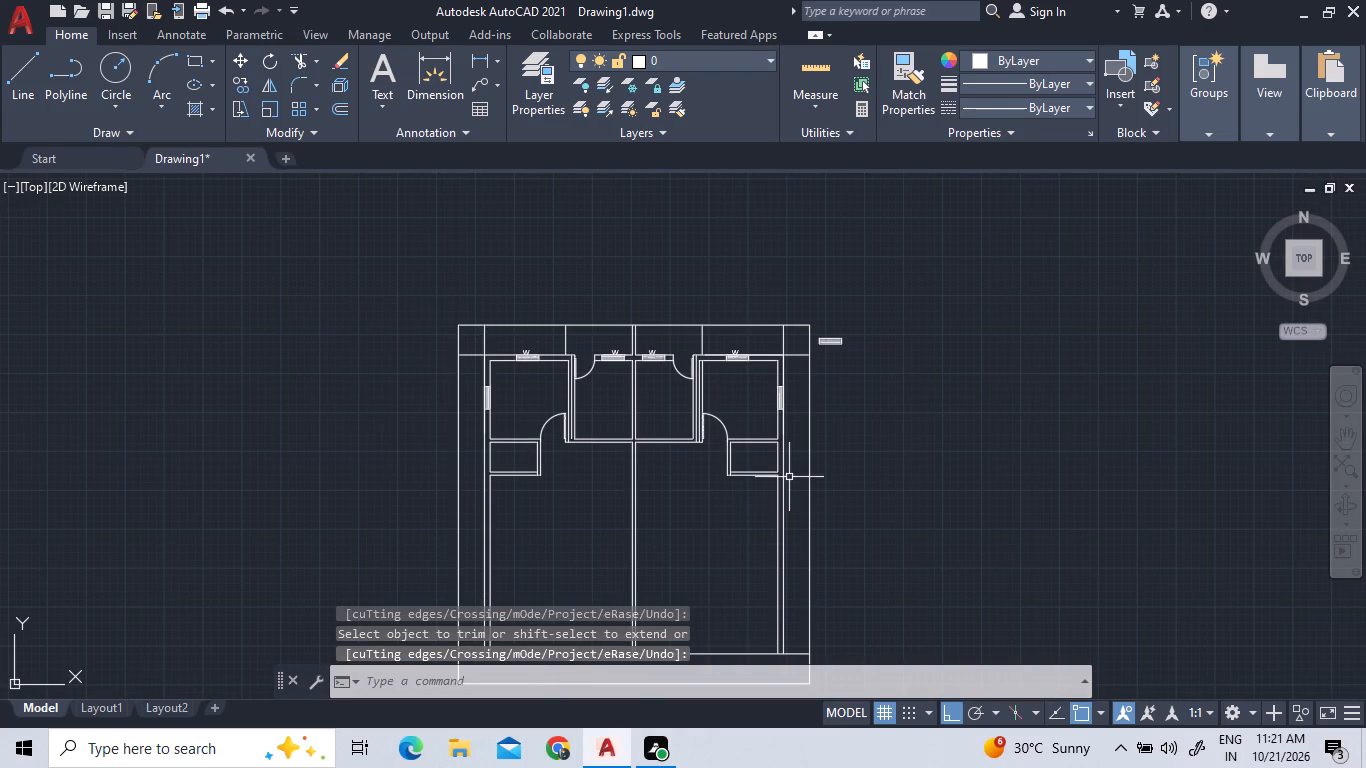
Insert an imperial Door sample block in the open area beside the left small space.
scroll(789, 478, "up", 2)
scroll(488, 400, "up", 1)
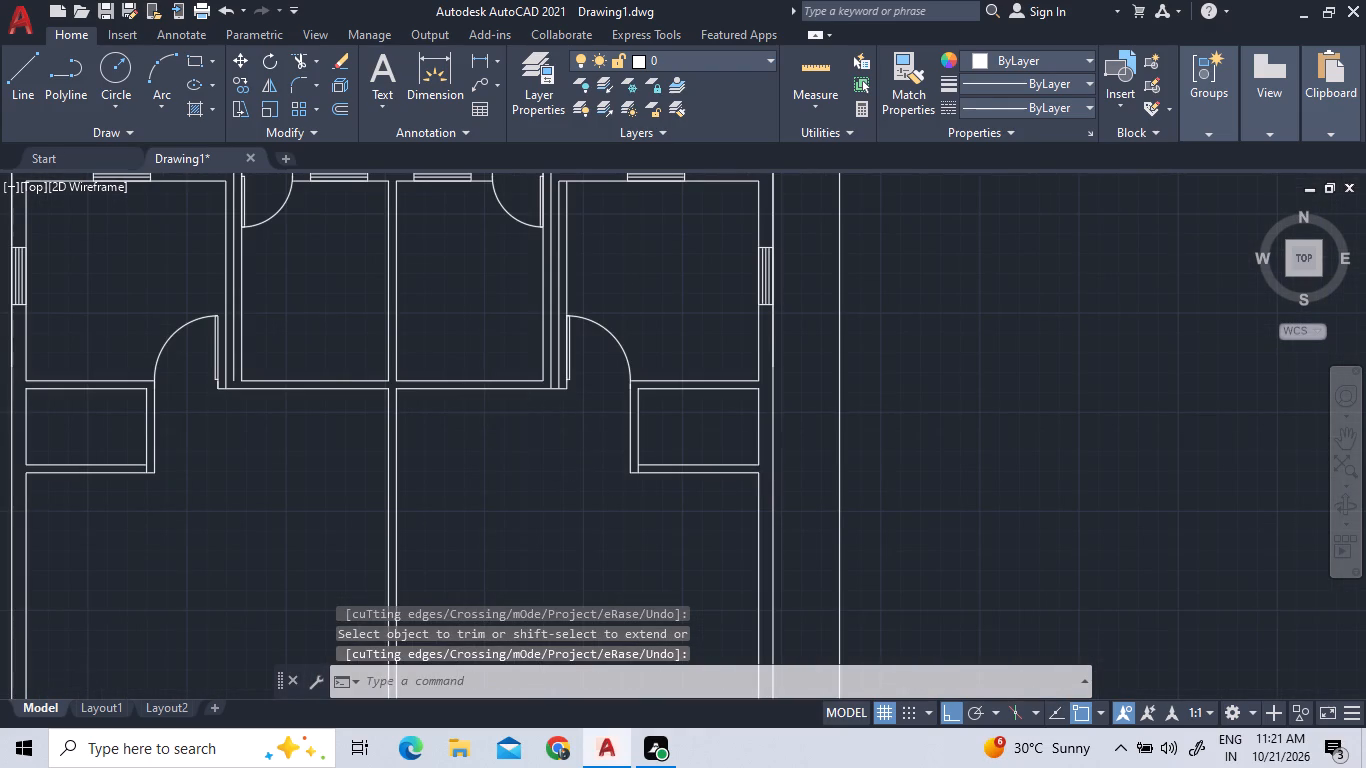
scroll(428, 449, "down", 2)
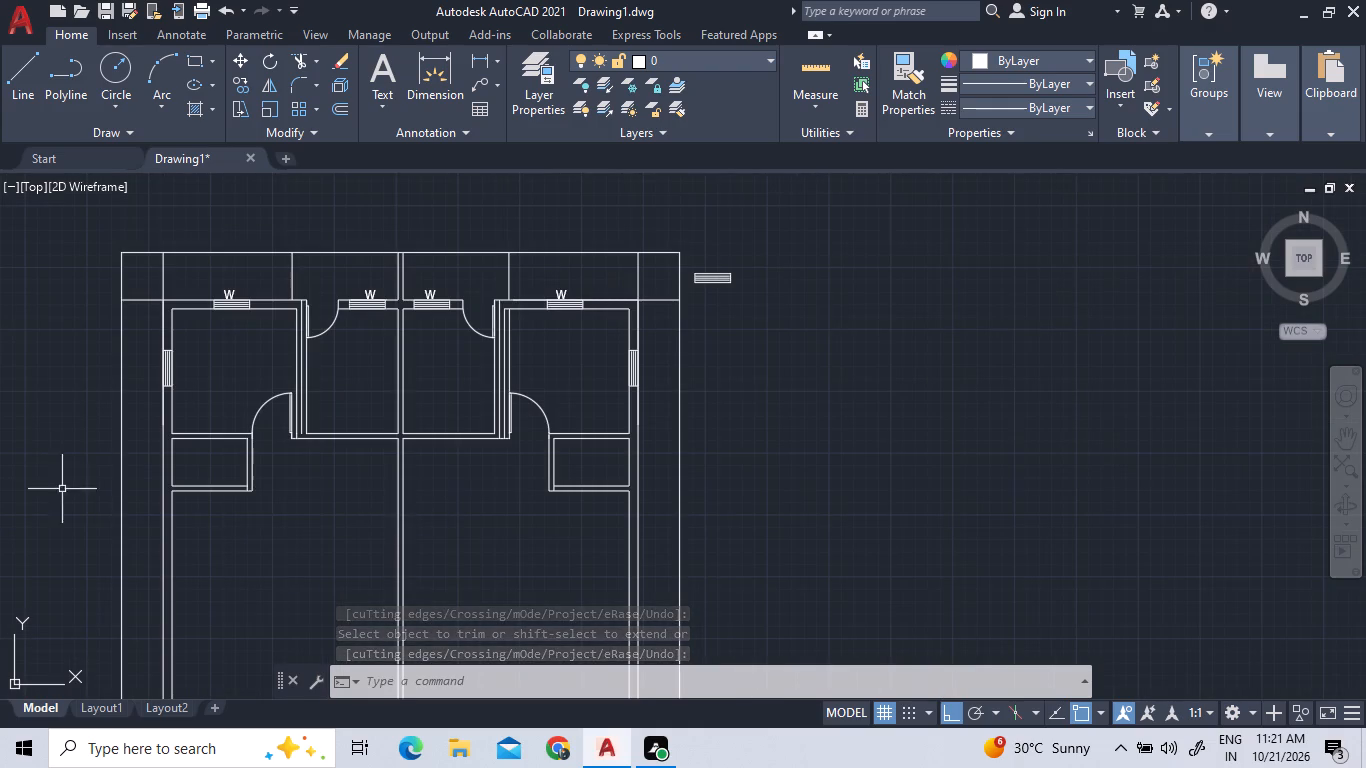
scroll(230, 491, "up", 3)
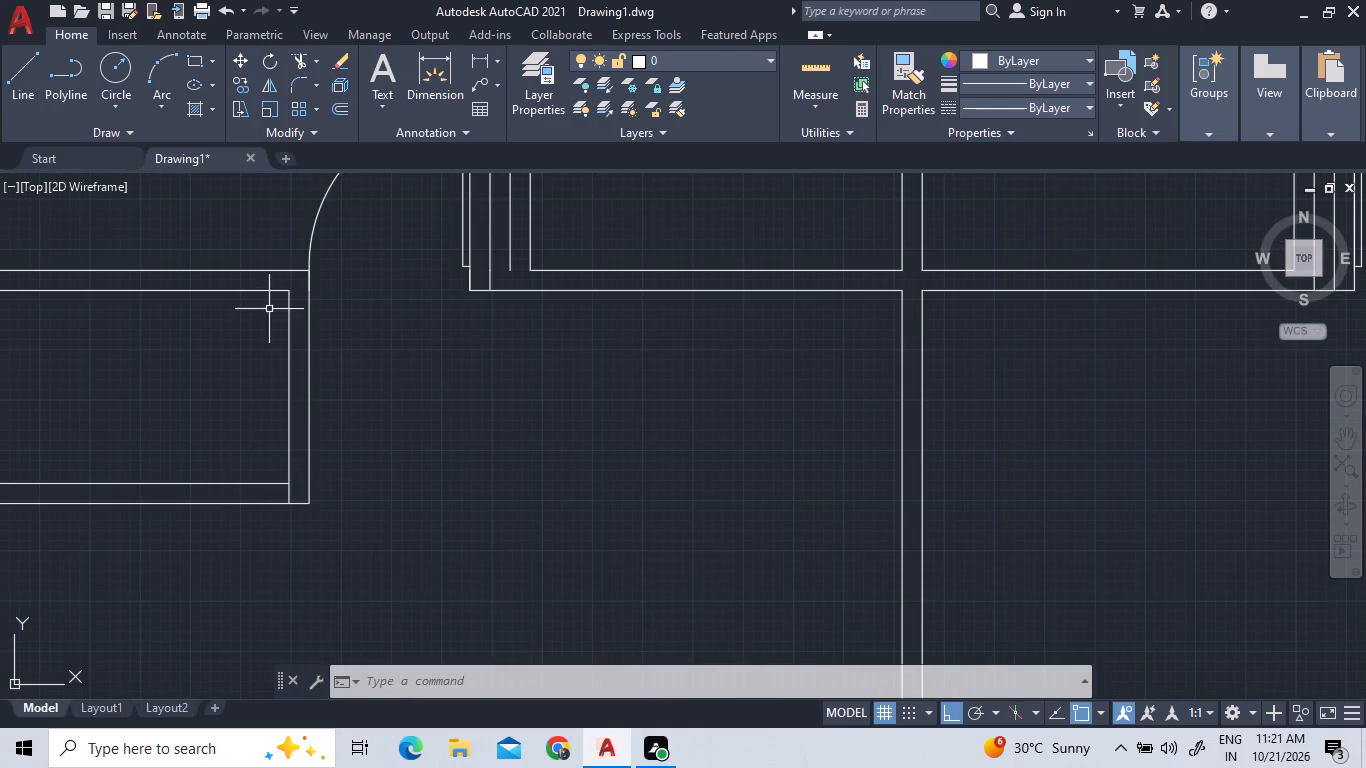
right_click(465, 417)
left_click(691, 86)
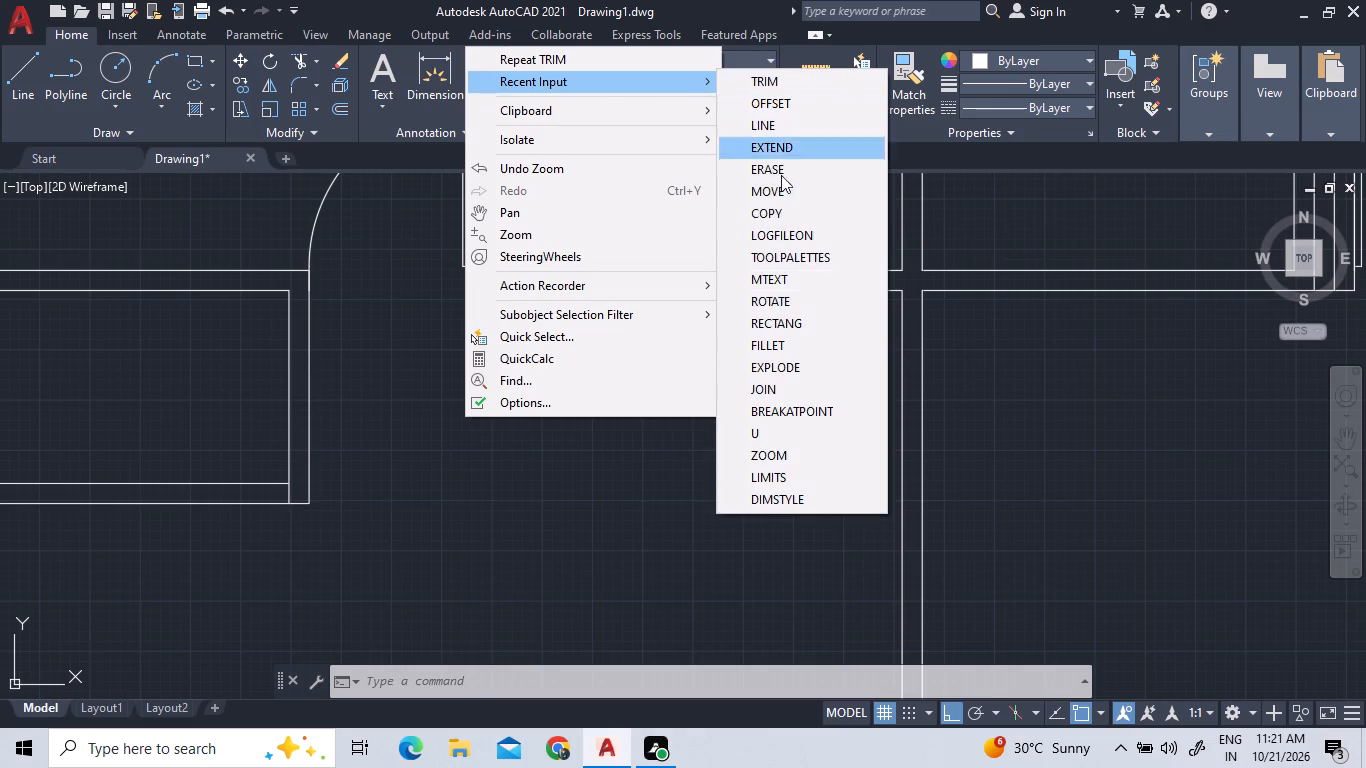
left_click(782, 251)
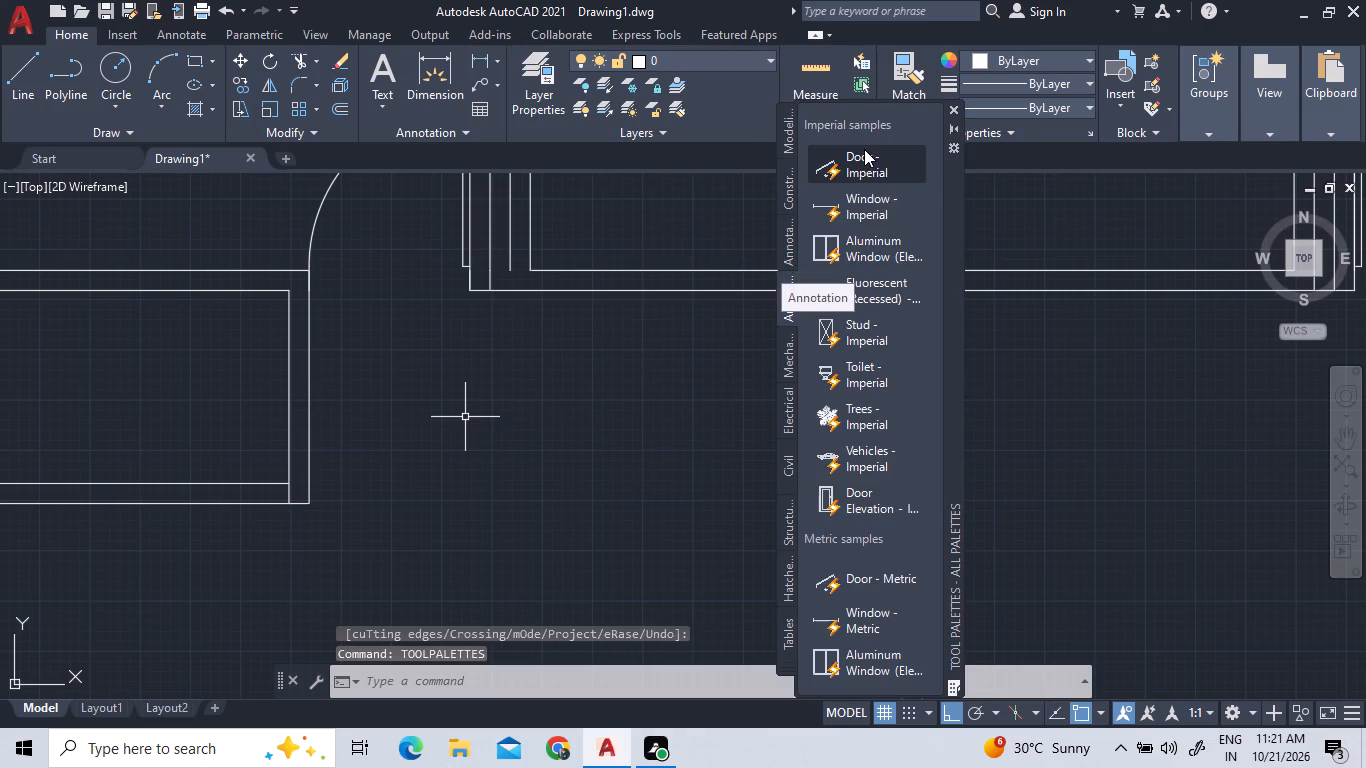
left_click_drag(860, 156, 548, 430)
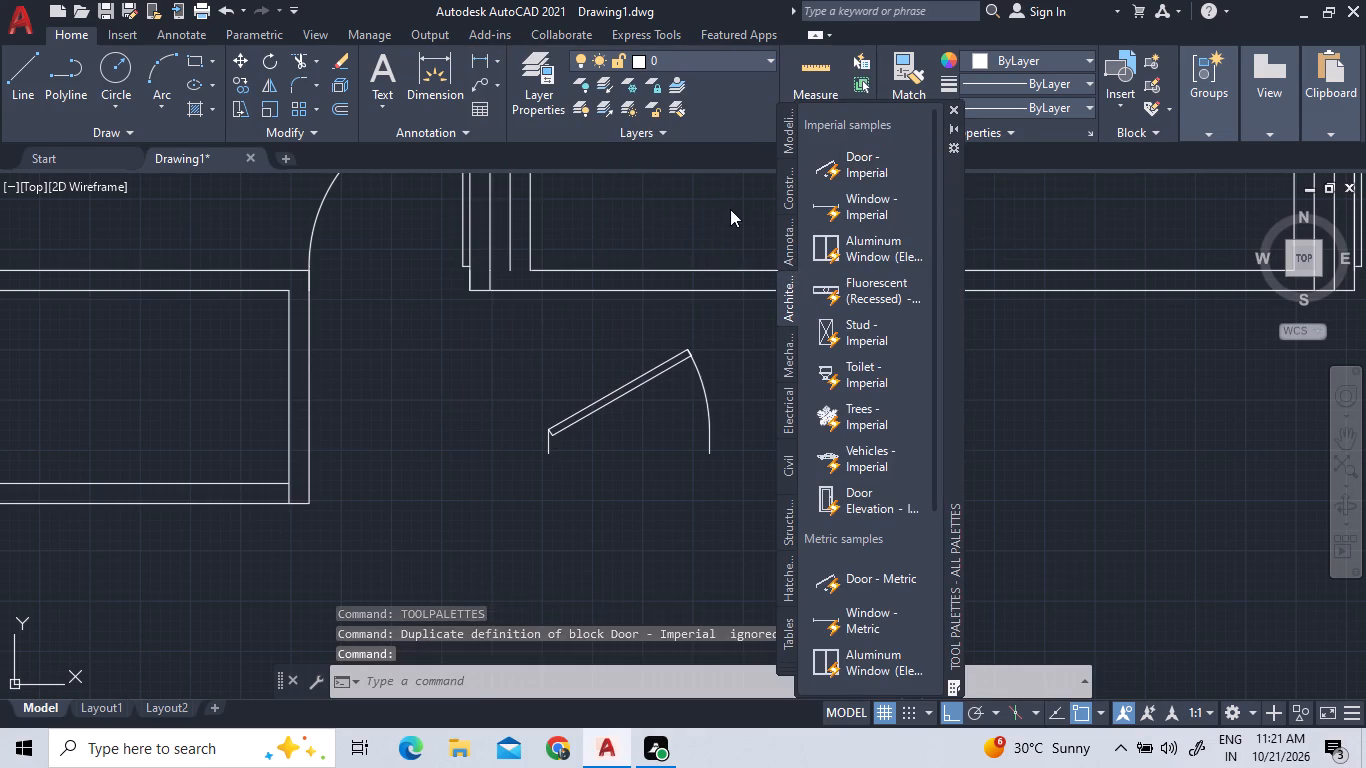
left_click(952, 107)
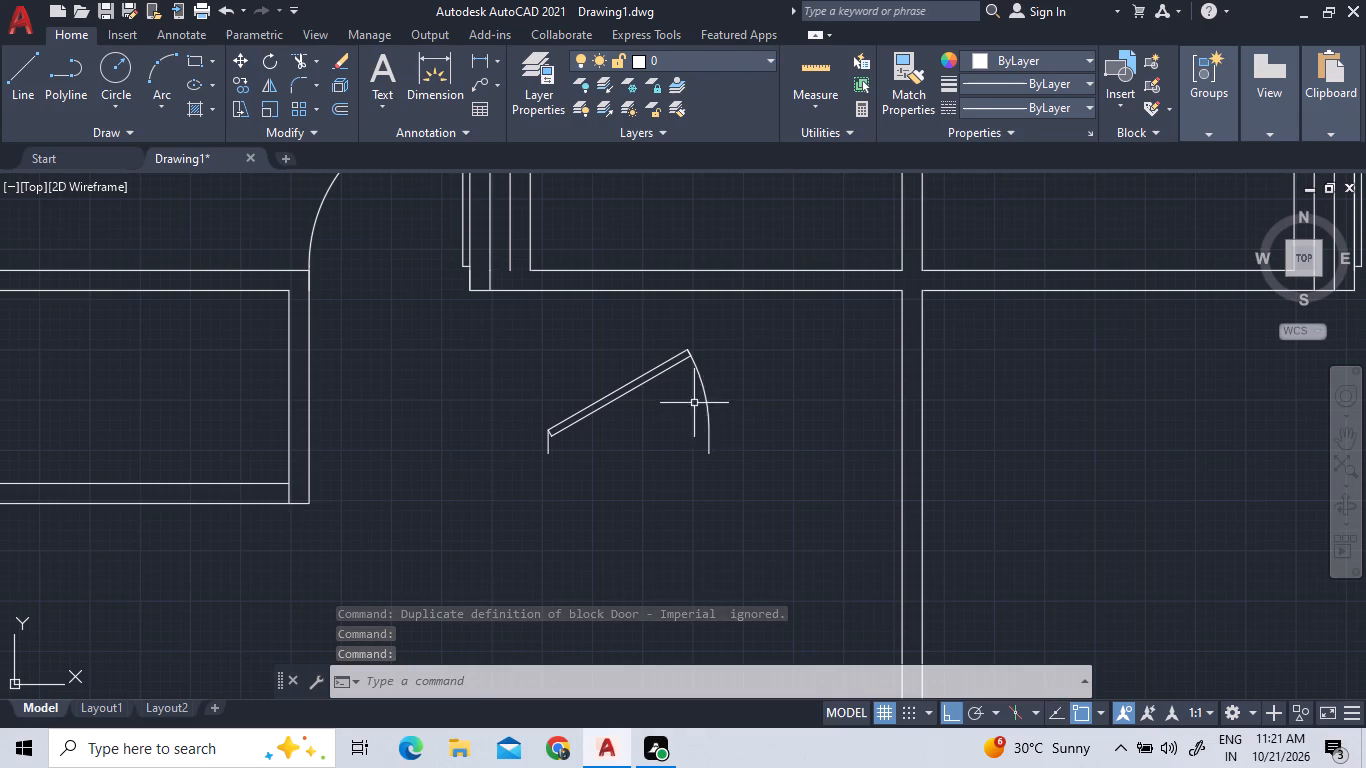
Stretch the new door block's opening narrower, keeping its hinge point fixed.
left_click(625, 370)
left_click(625, 399)
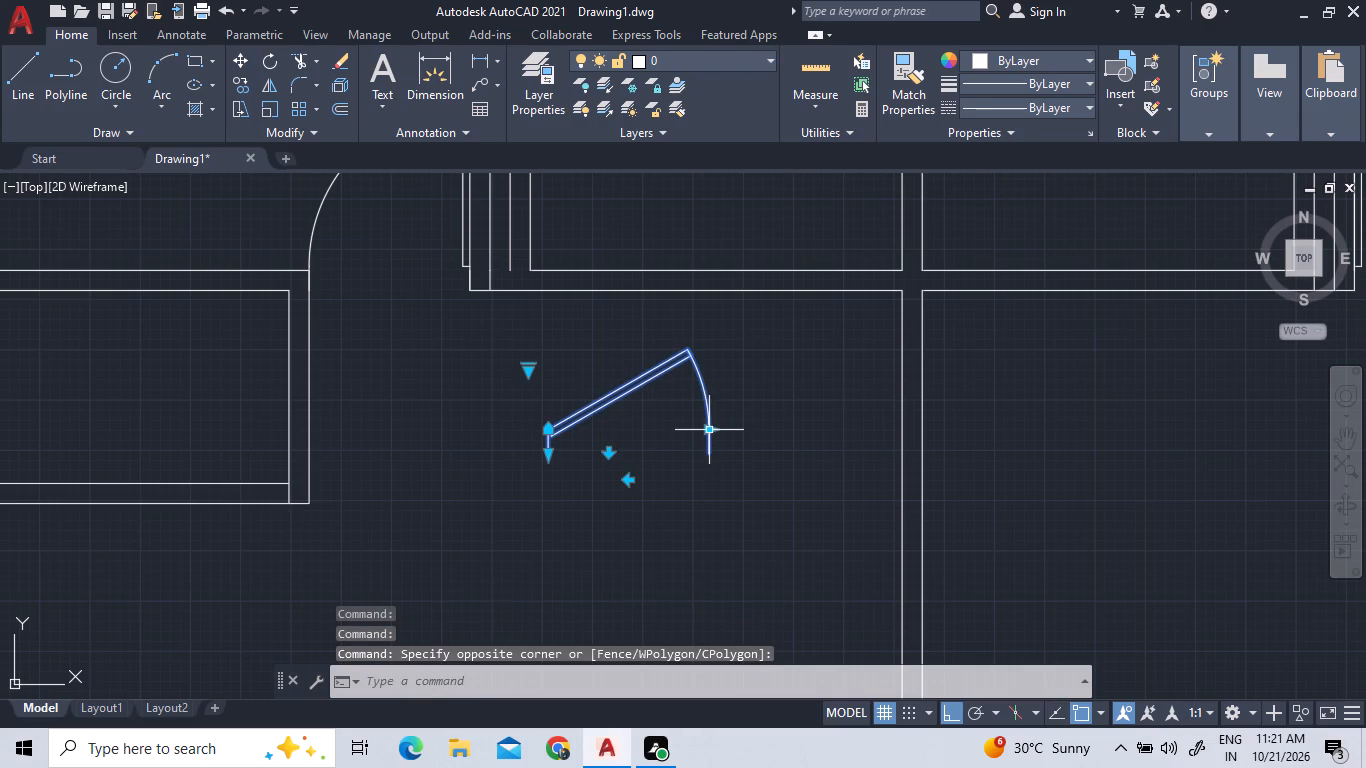
left_click(709, 432)
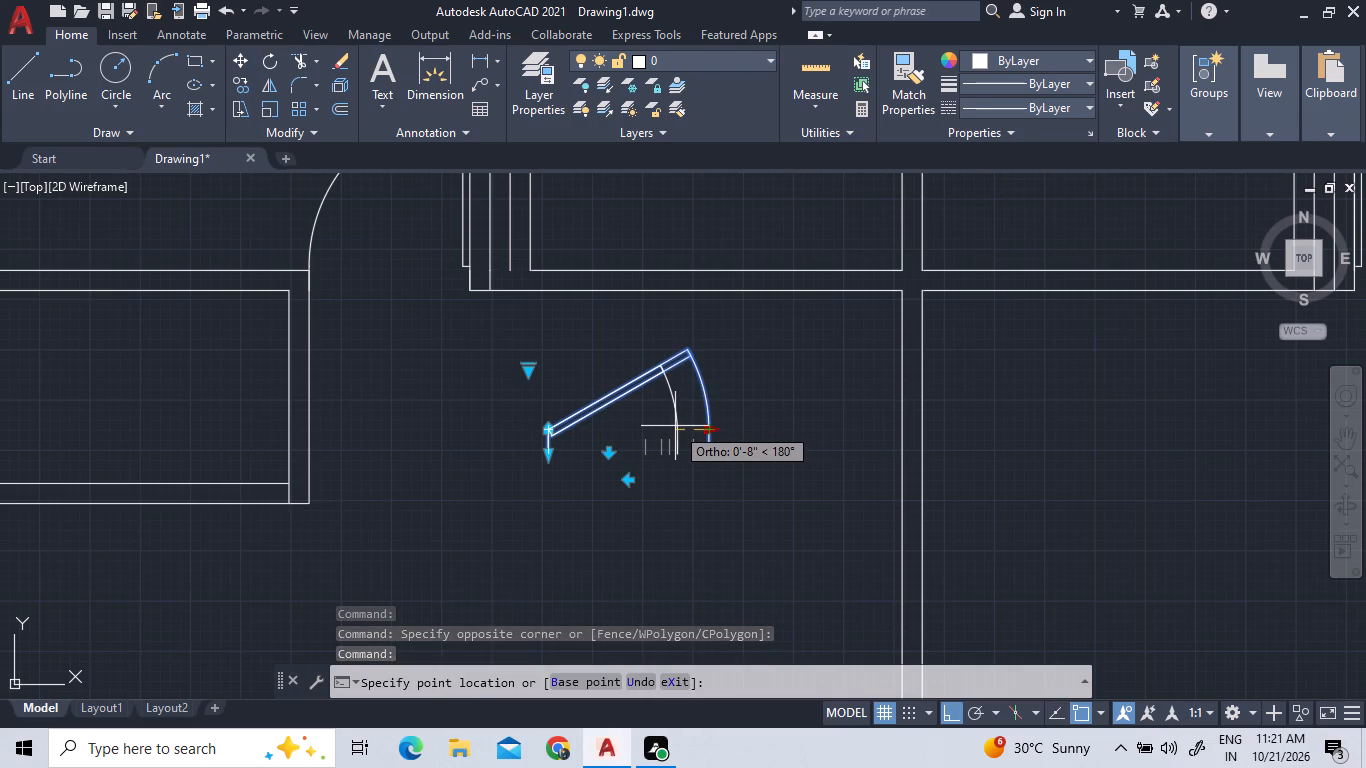
left_click(661, 425)
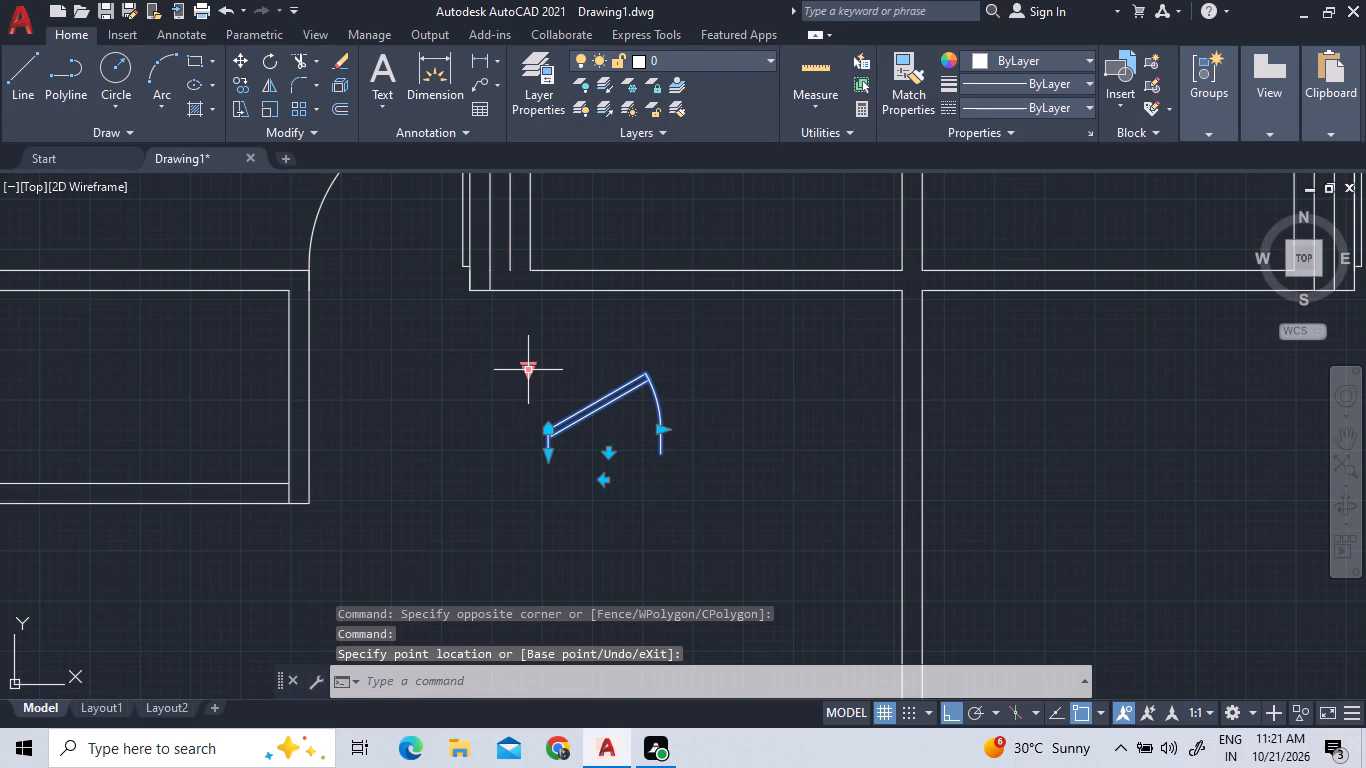
Set the door block's swing to fully open at 90° and flip its hinge to the opposite side.
left_click(531, 366)
left_click(560, 436)
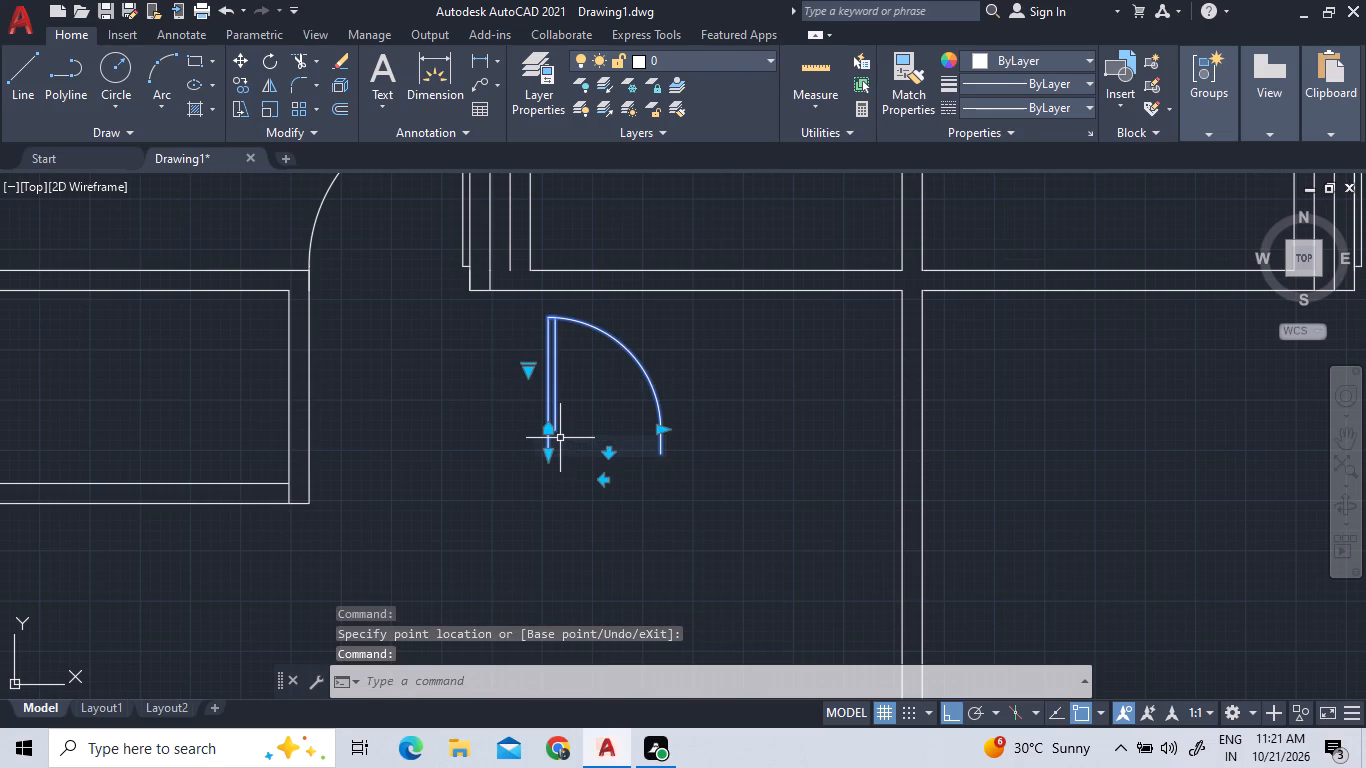
left_click(605, 479)
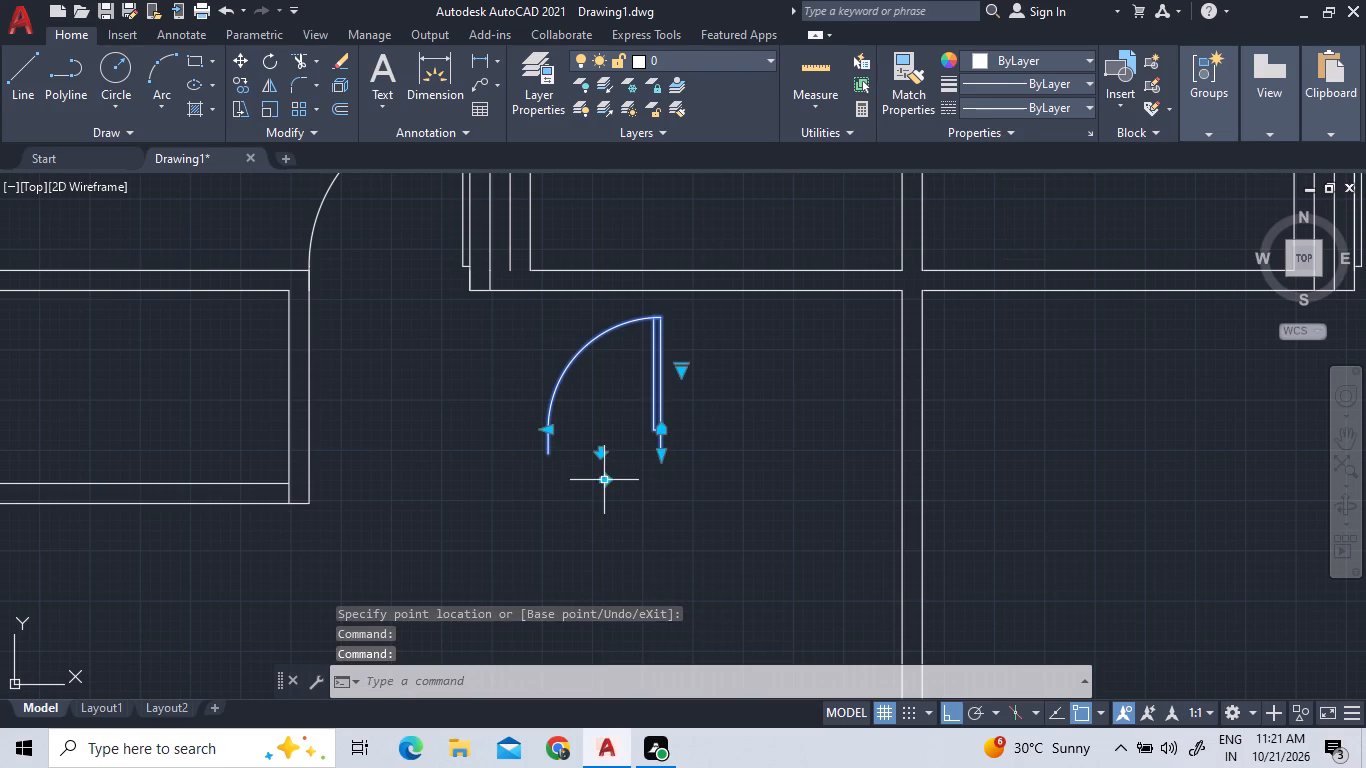
Move the door block by its hinge-side jamb end to the left small space's lower wall, against the side partition's inner face.
right_click(726, 432)
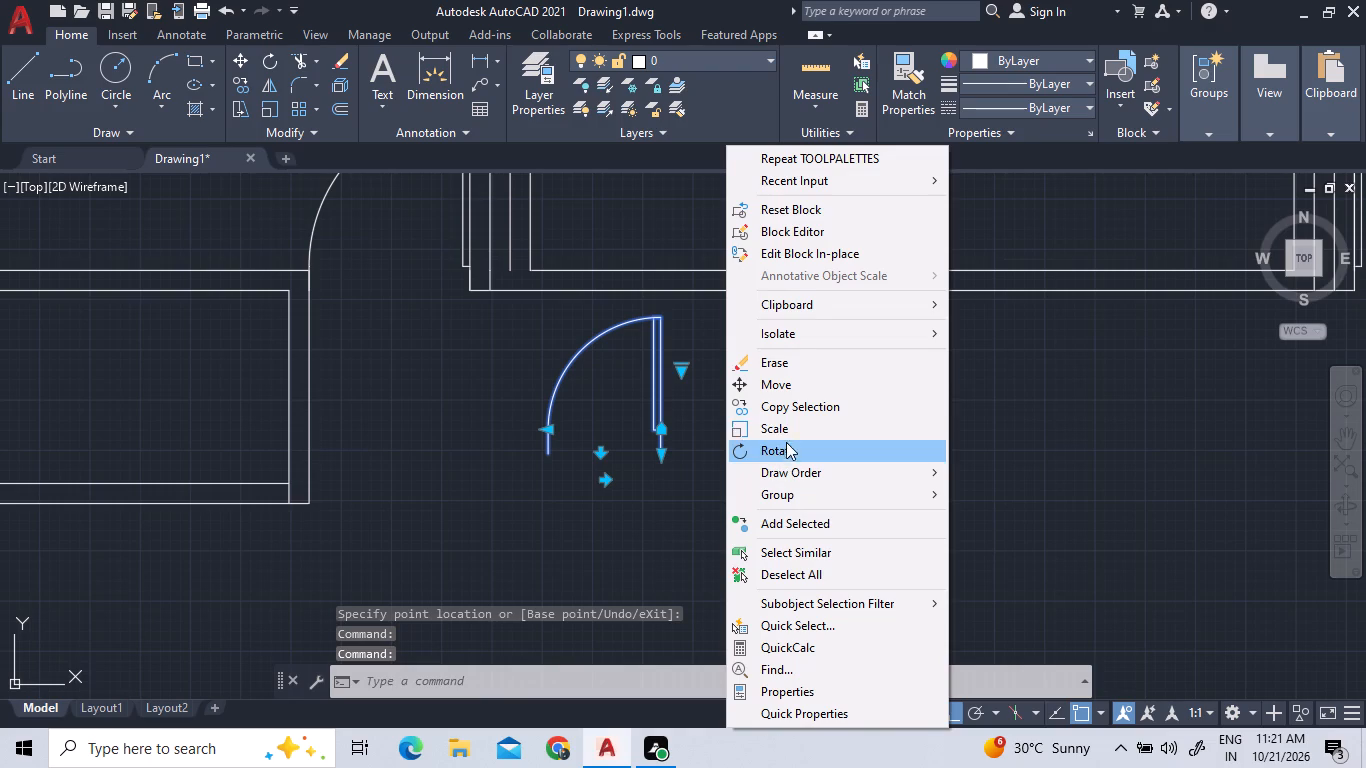
left_click(782, 384)
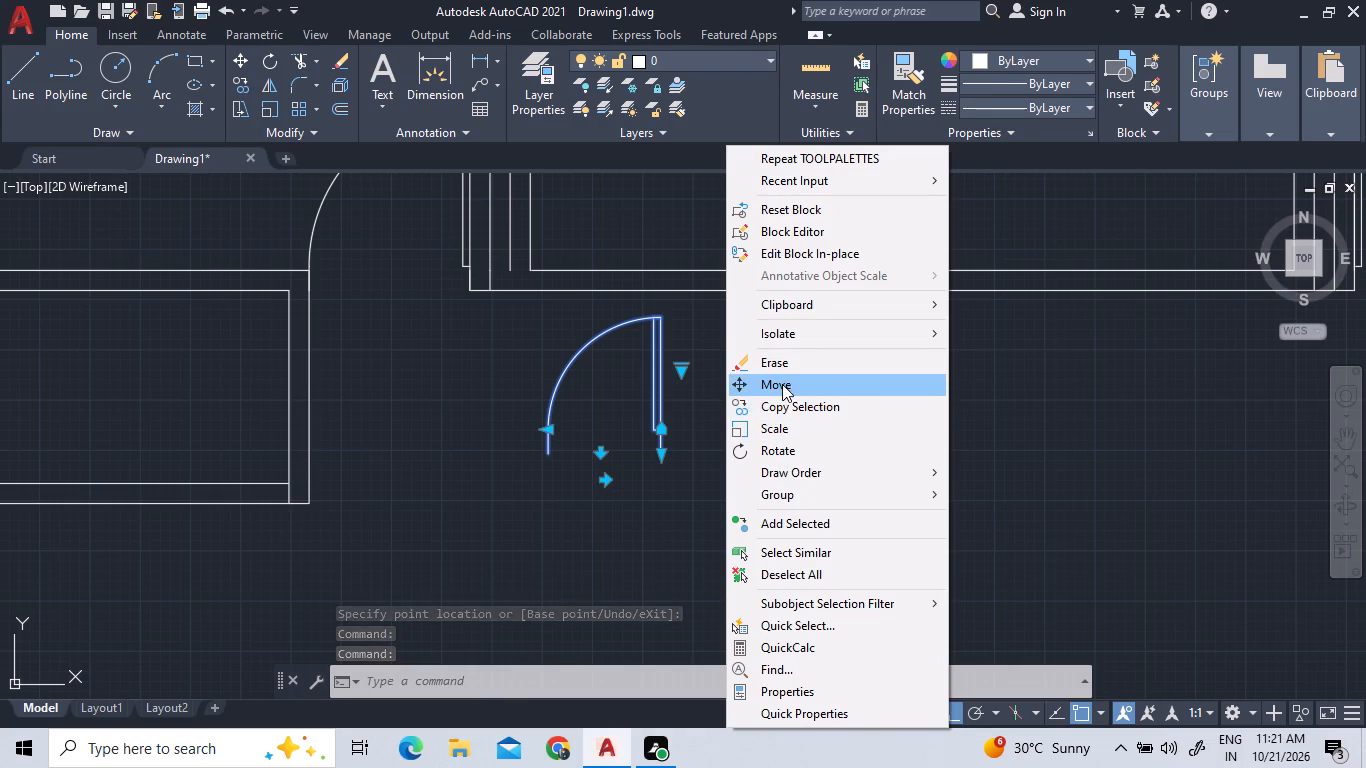
left_click(664, 451)
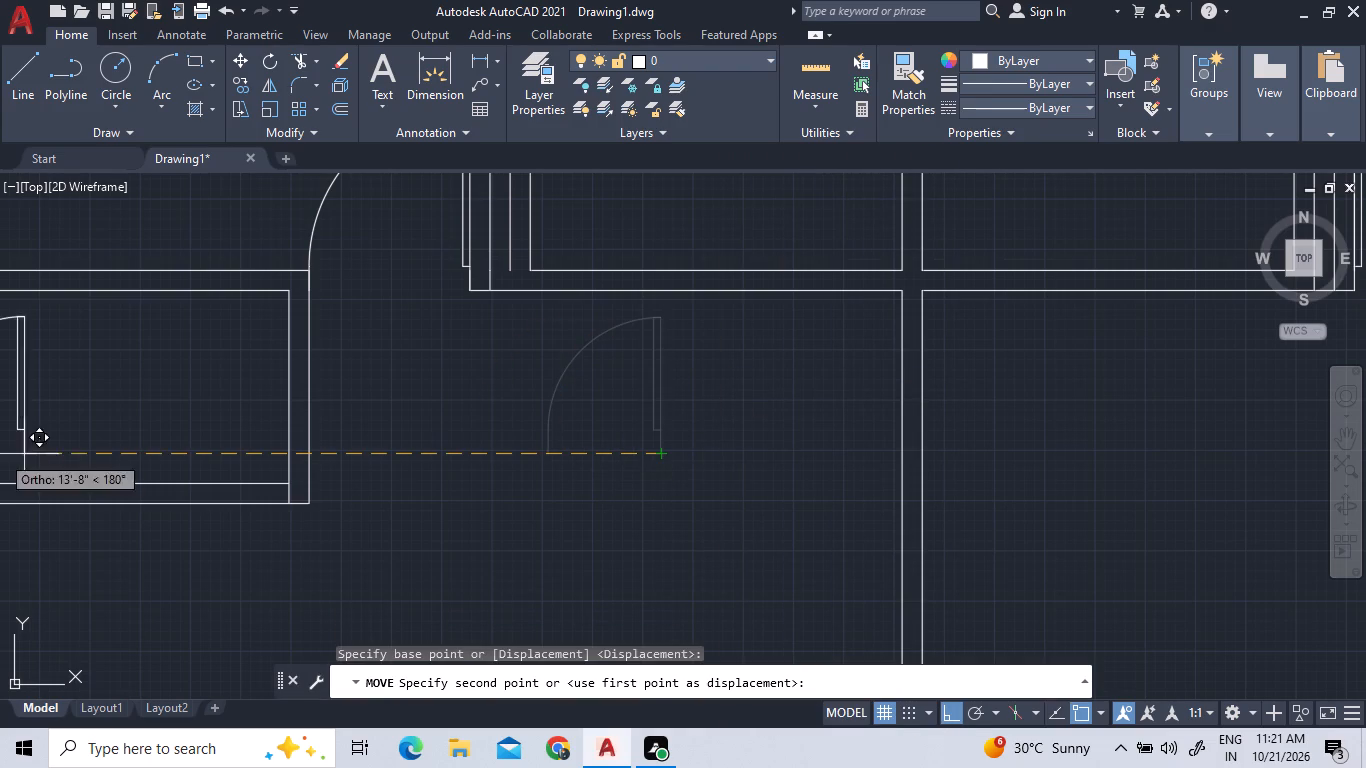
scroll(260, 537, "up", 3)
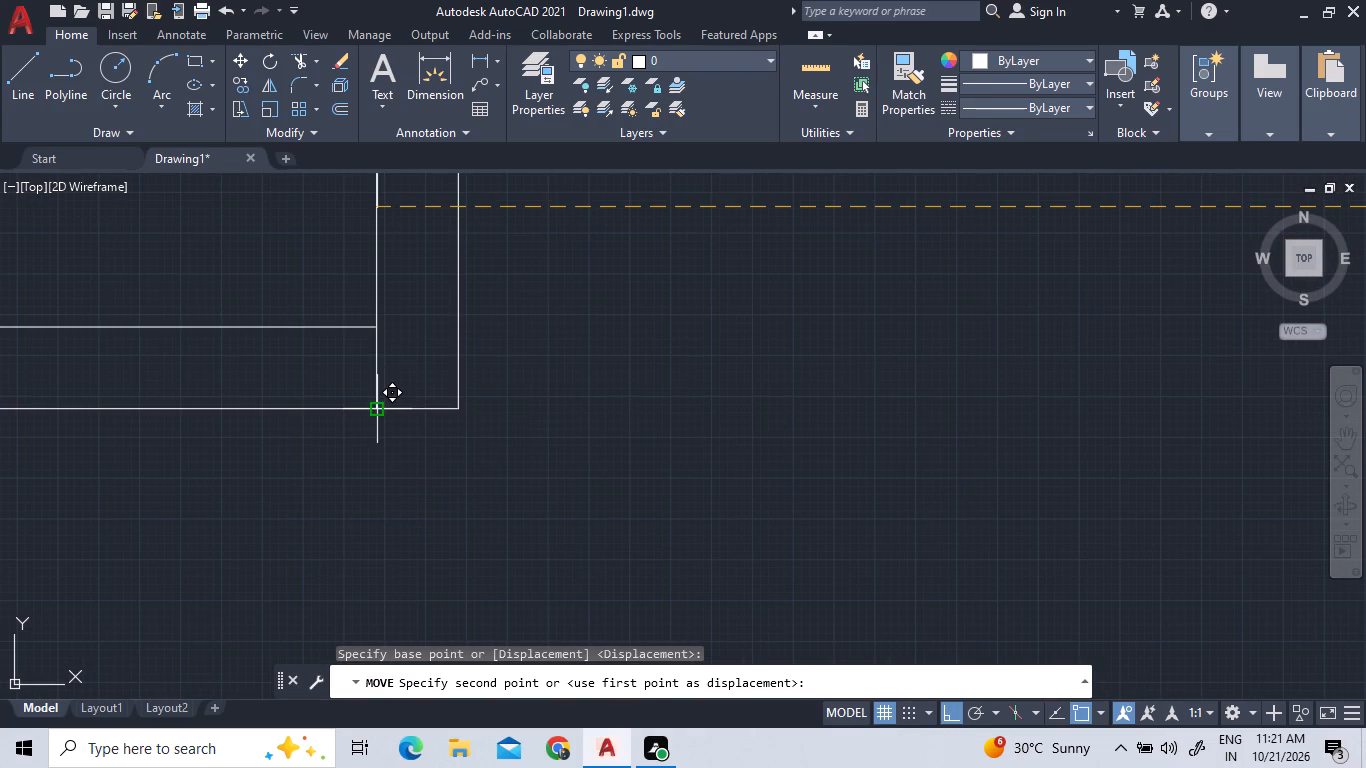
left_click(370, 411)
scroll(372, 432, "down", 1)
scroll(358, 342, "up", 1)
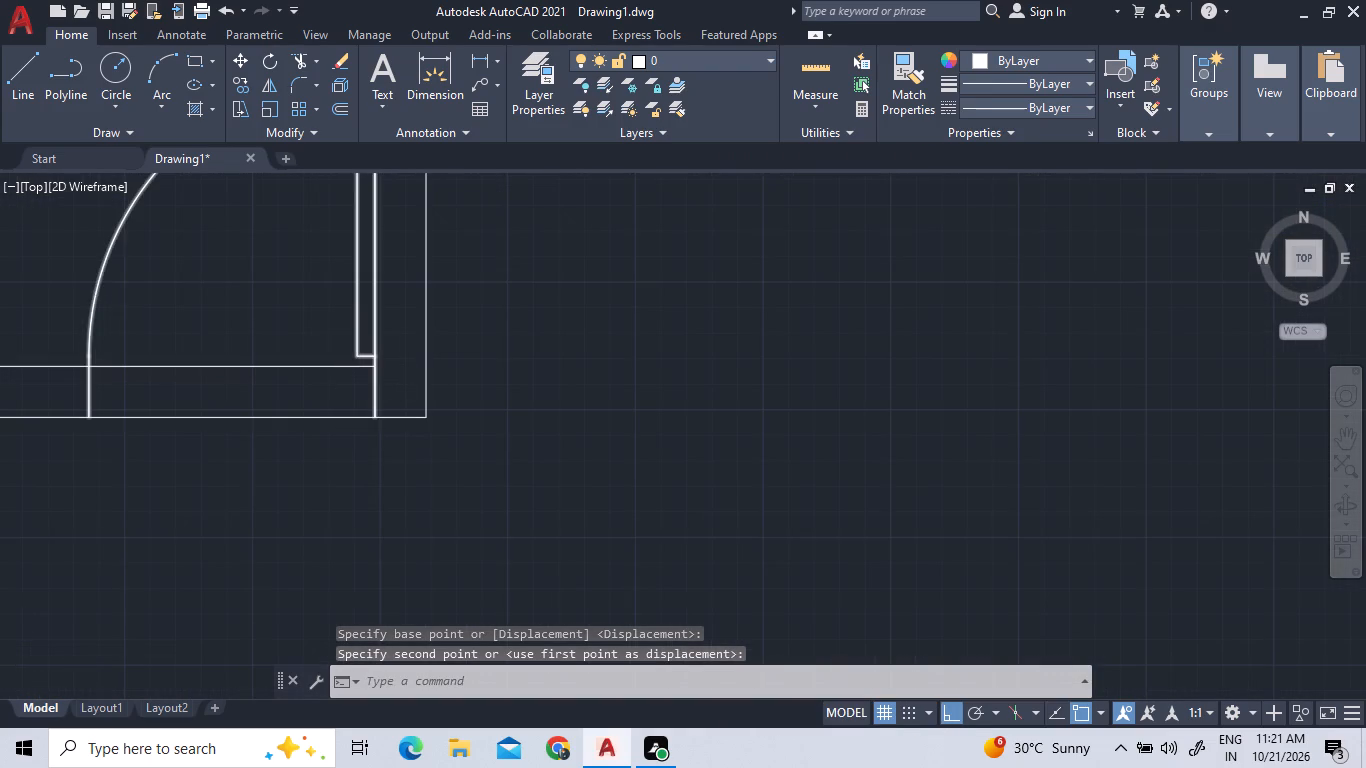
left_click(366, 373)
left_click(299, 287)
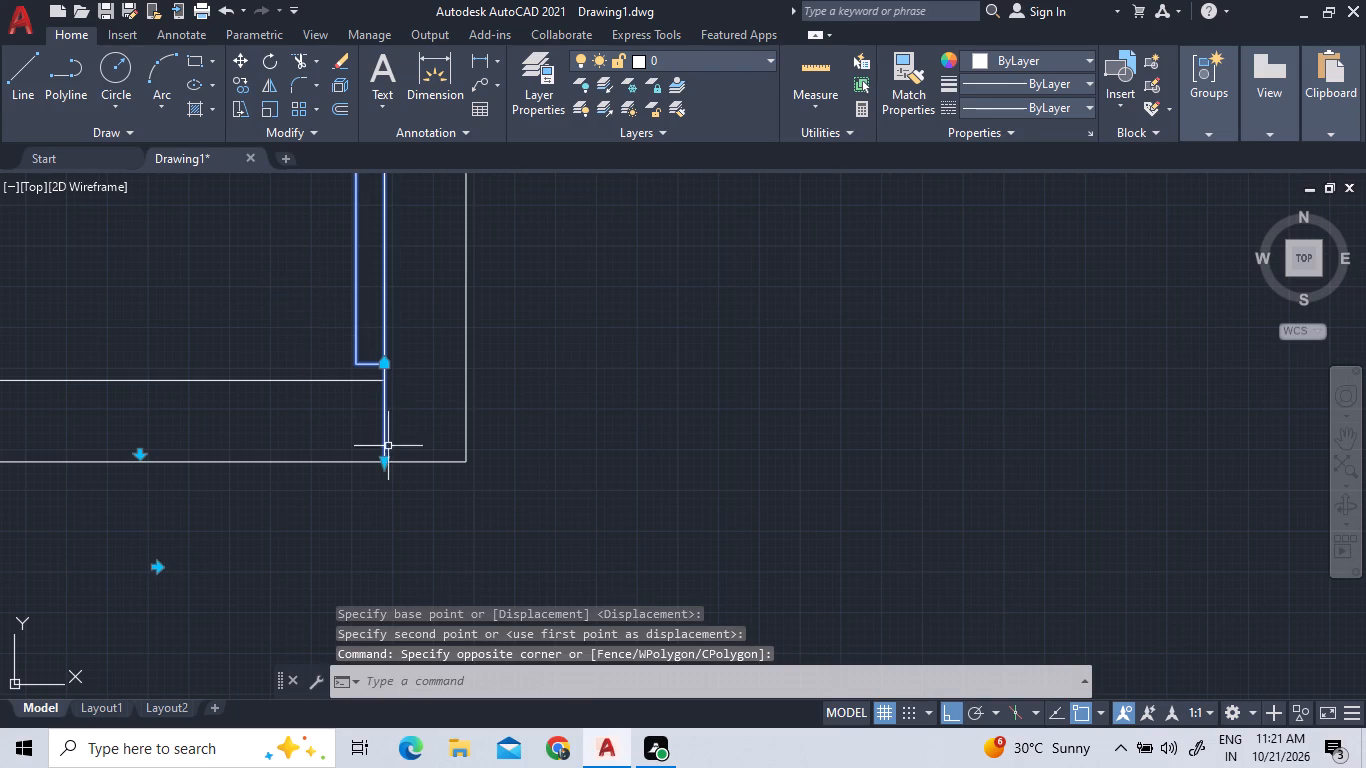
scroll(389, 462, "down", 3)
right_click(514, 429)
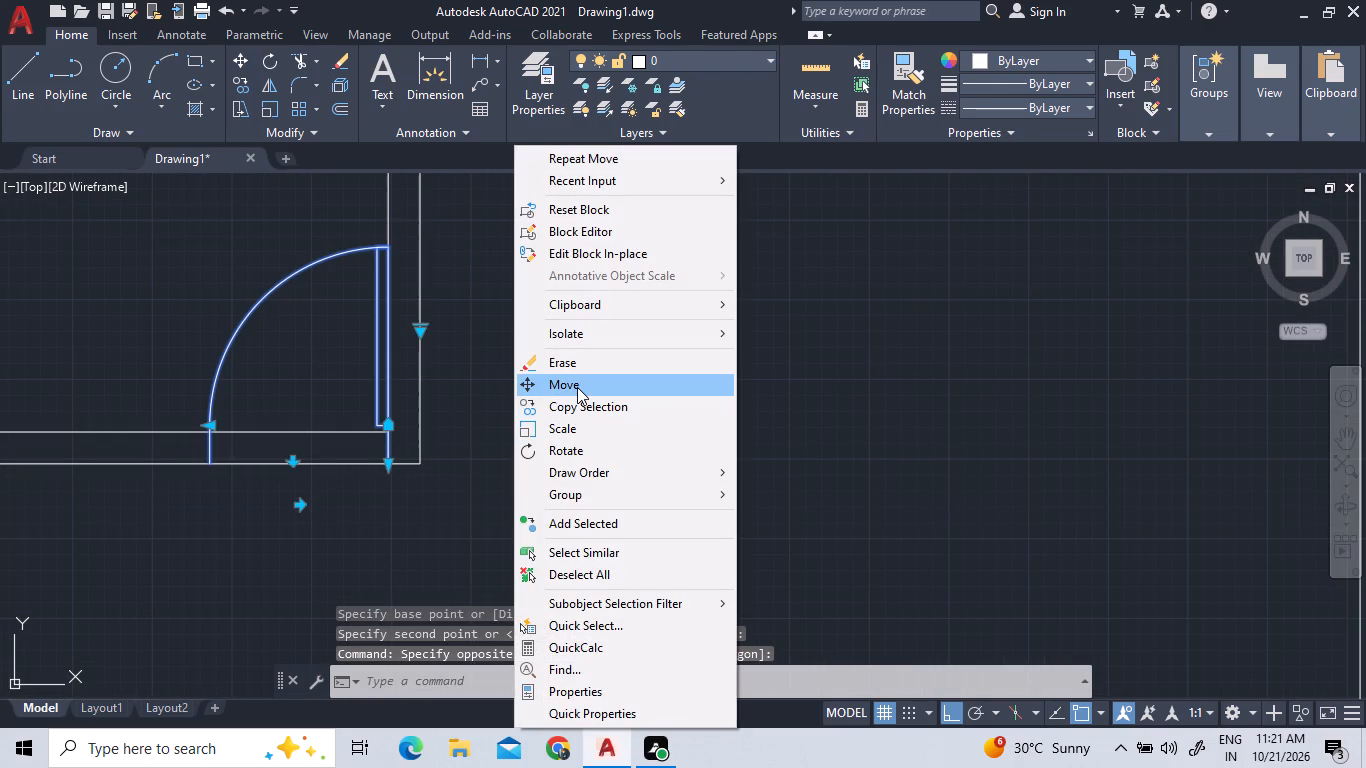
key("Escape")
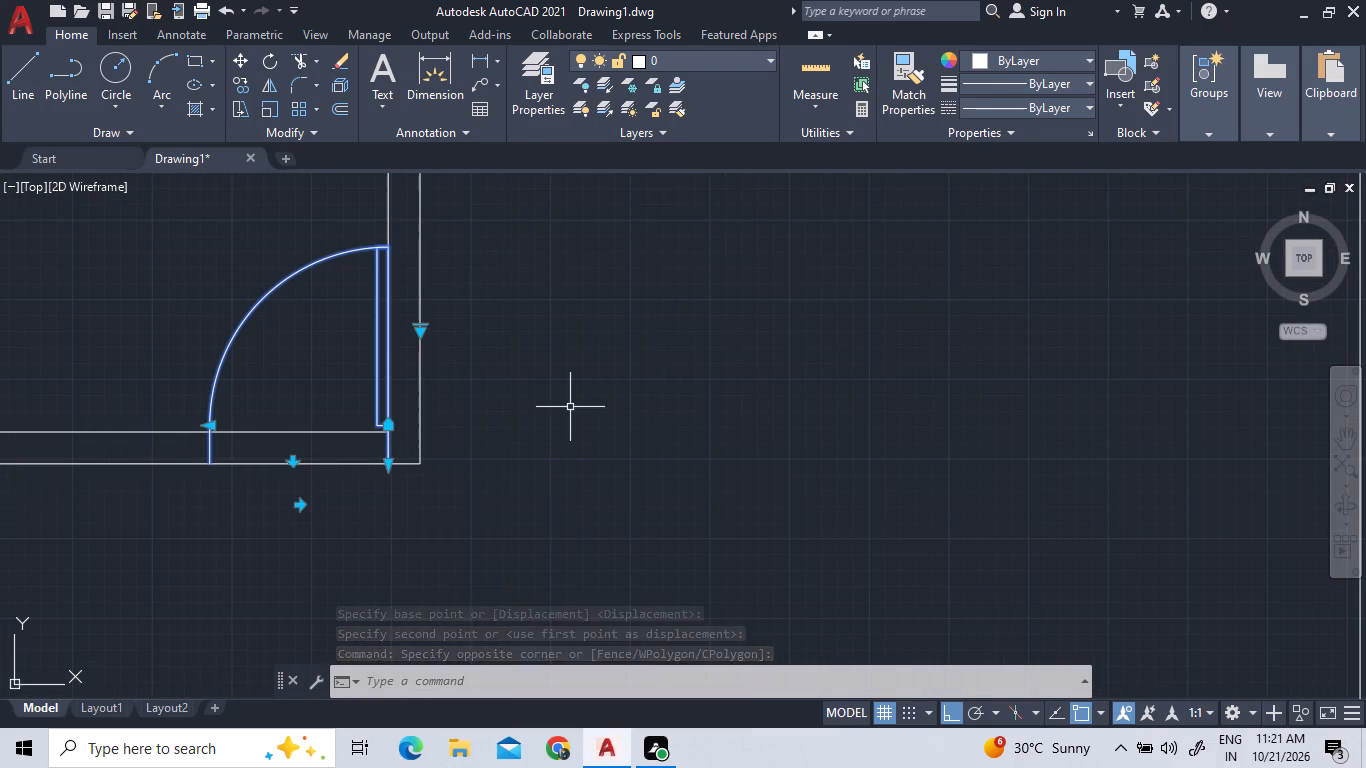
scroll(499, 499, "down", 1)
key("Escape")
Mirror the left small space's door across a vertical line through the right small space's outer lower corner, keeping the source door.
scroll(456, 544, "down", 2)
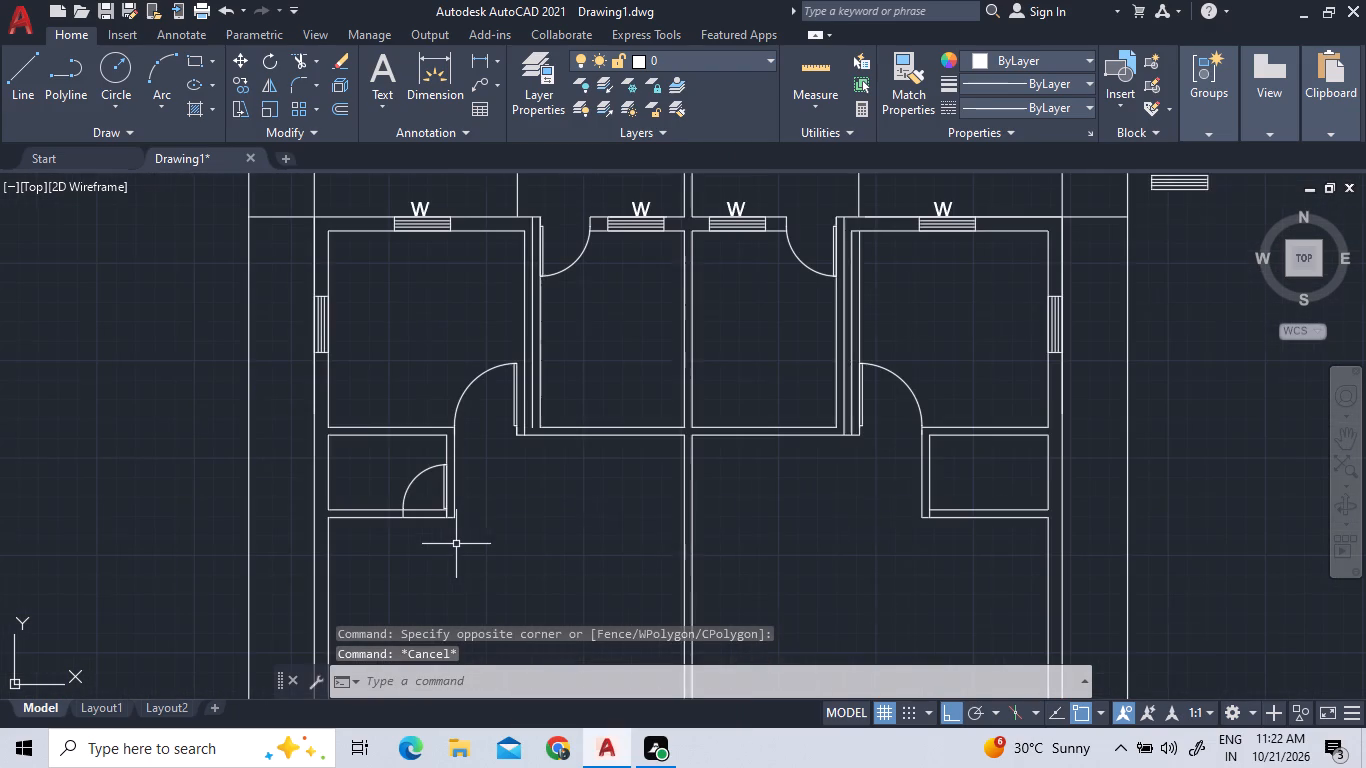
scroll(1076, 493, "up", 2)
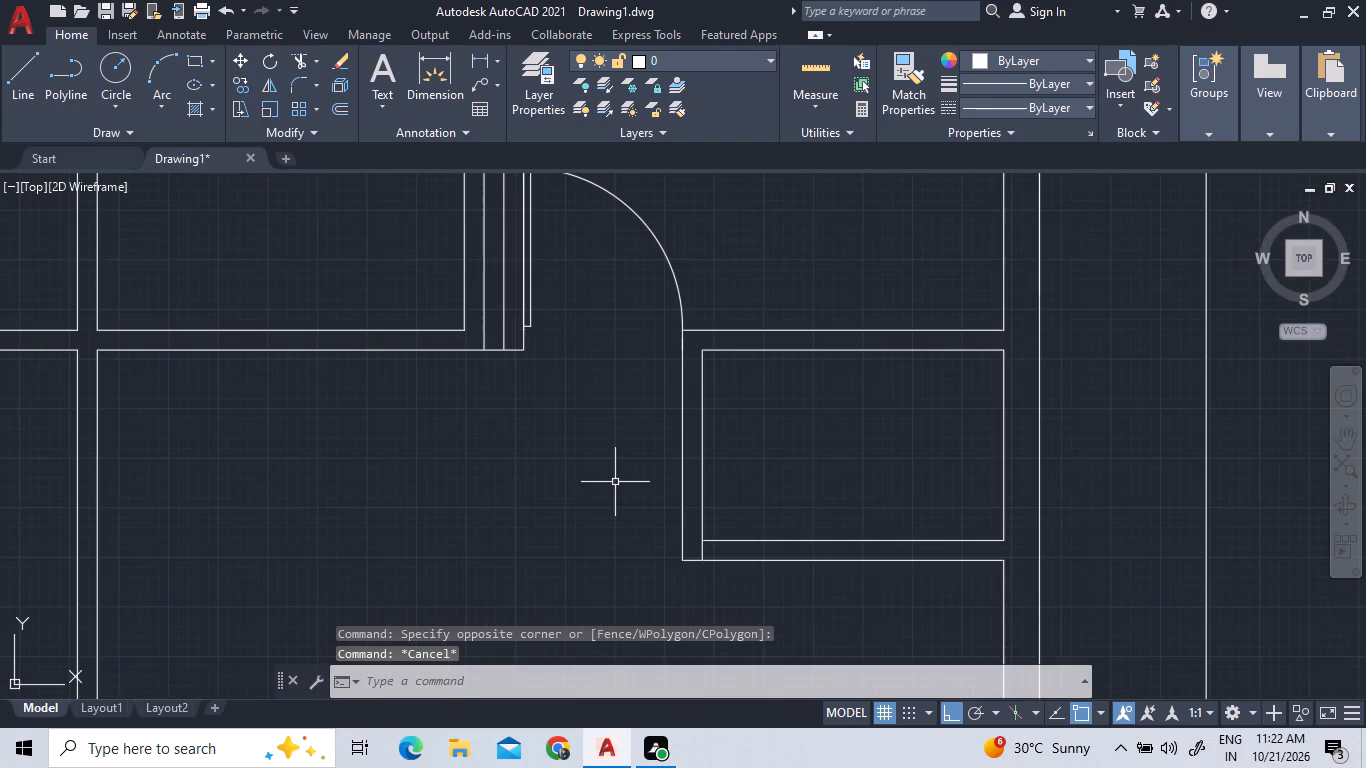
scroll(613, 492, "down", 1)
scroll(202, 555, "down", 2)
scroll(60, 544, "up", 2)
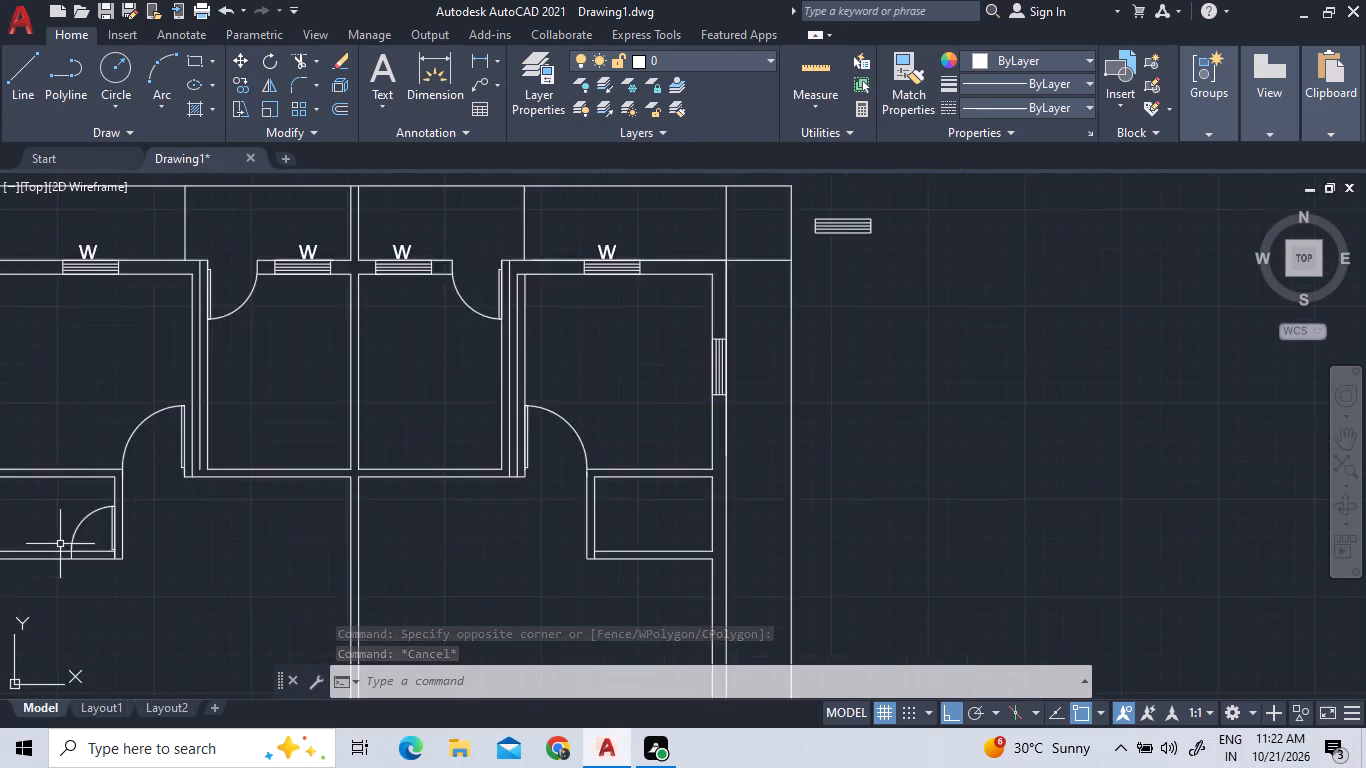
left_click(127, 529)
left_click(93, 466)
right_click(93, 466)
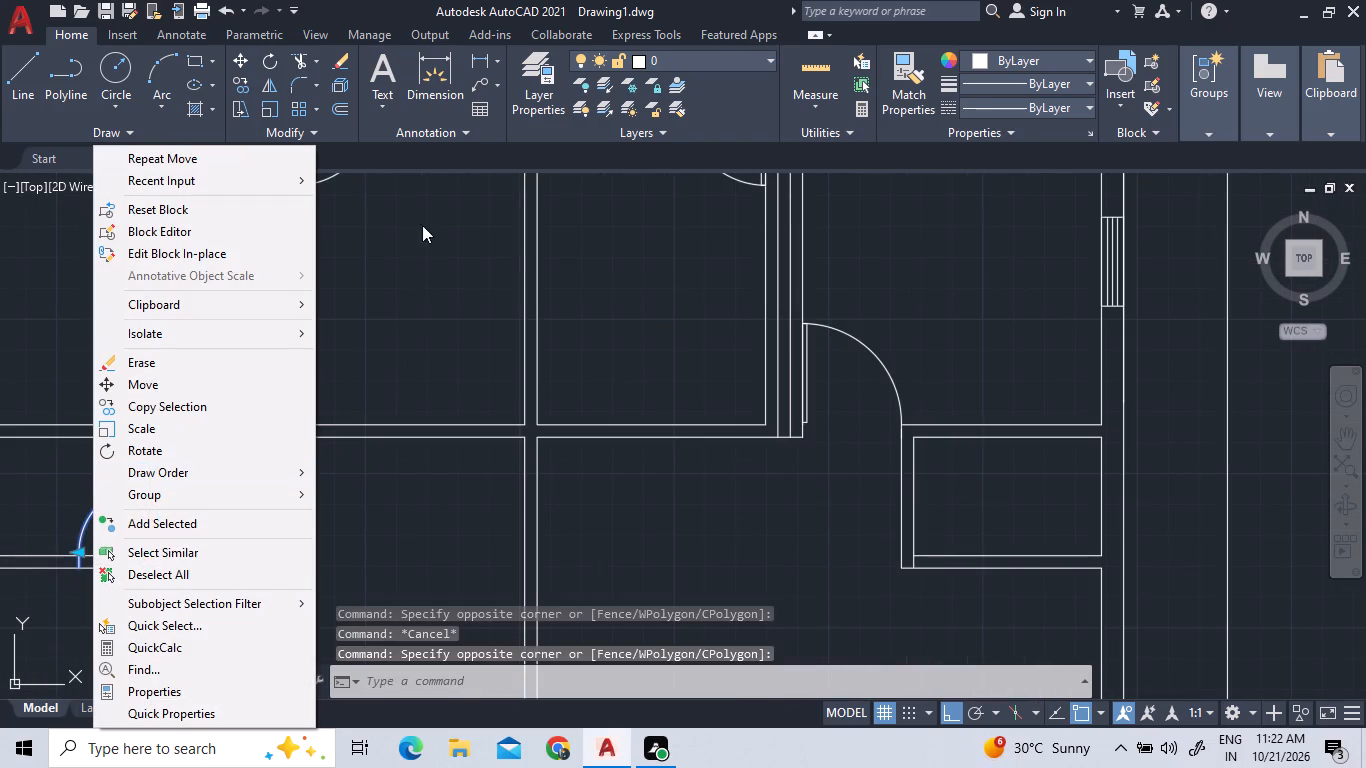
left_click(264, 75)
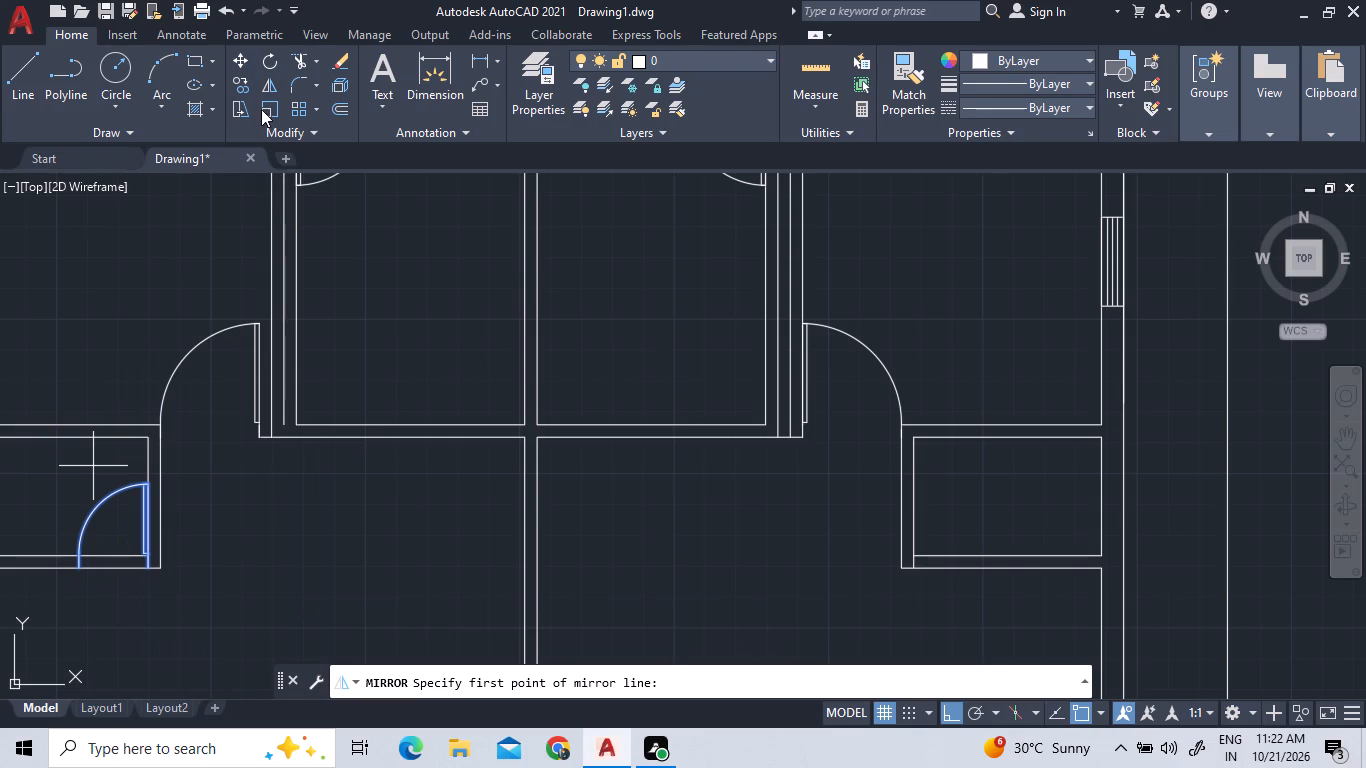
scroll(263, 109, "down", 1)
scroll(983, 589, "up", 2)
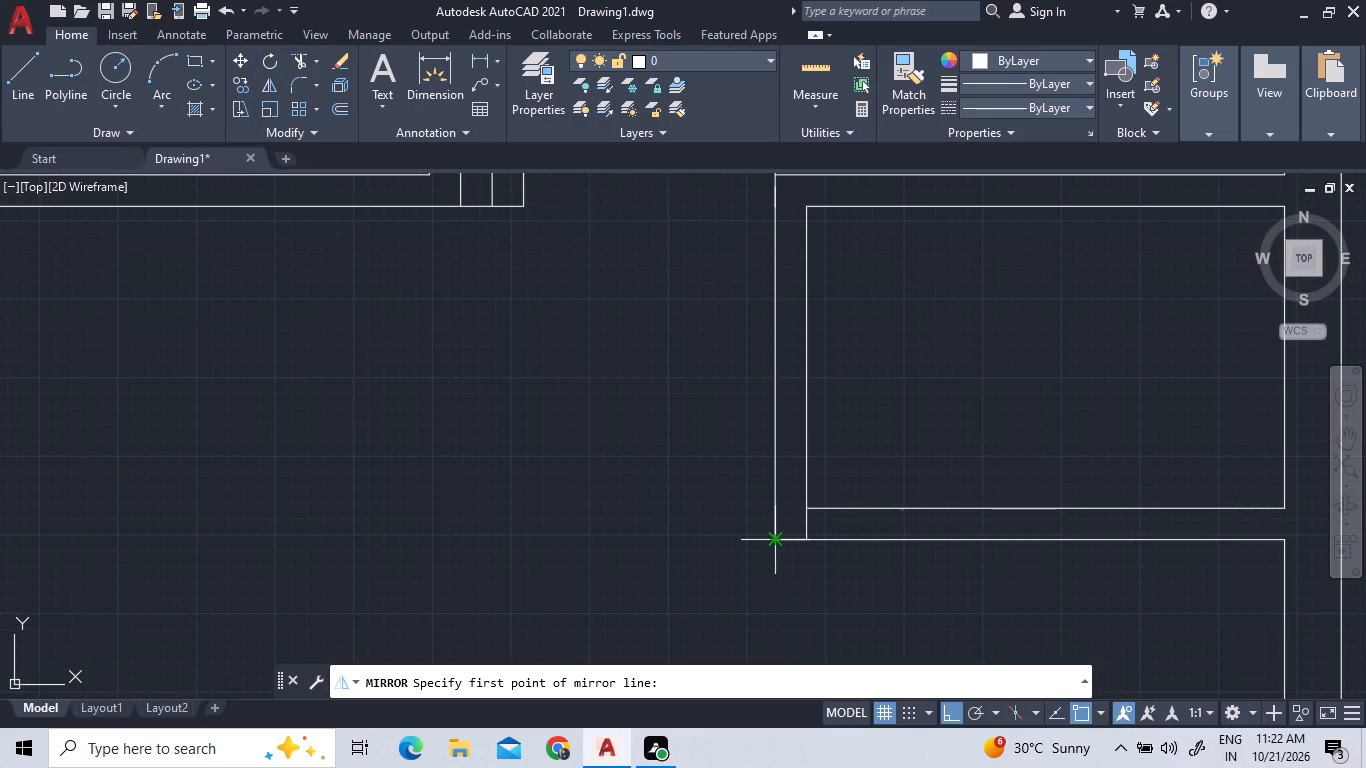
left_click(777, 540)
scroll(772, 486, "down", 2)
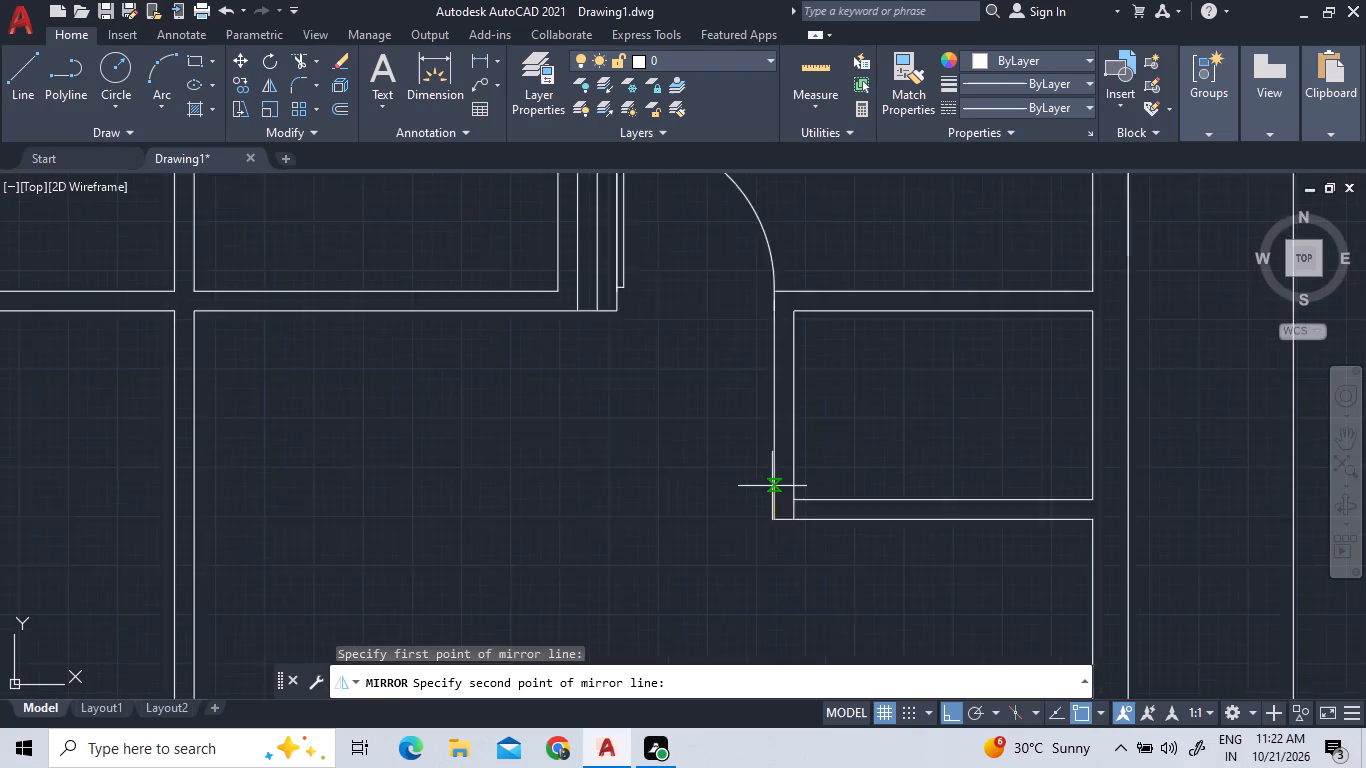
scroll(772, 486, "down", 3)
scroll(774, 486, "up", 3)
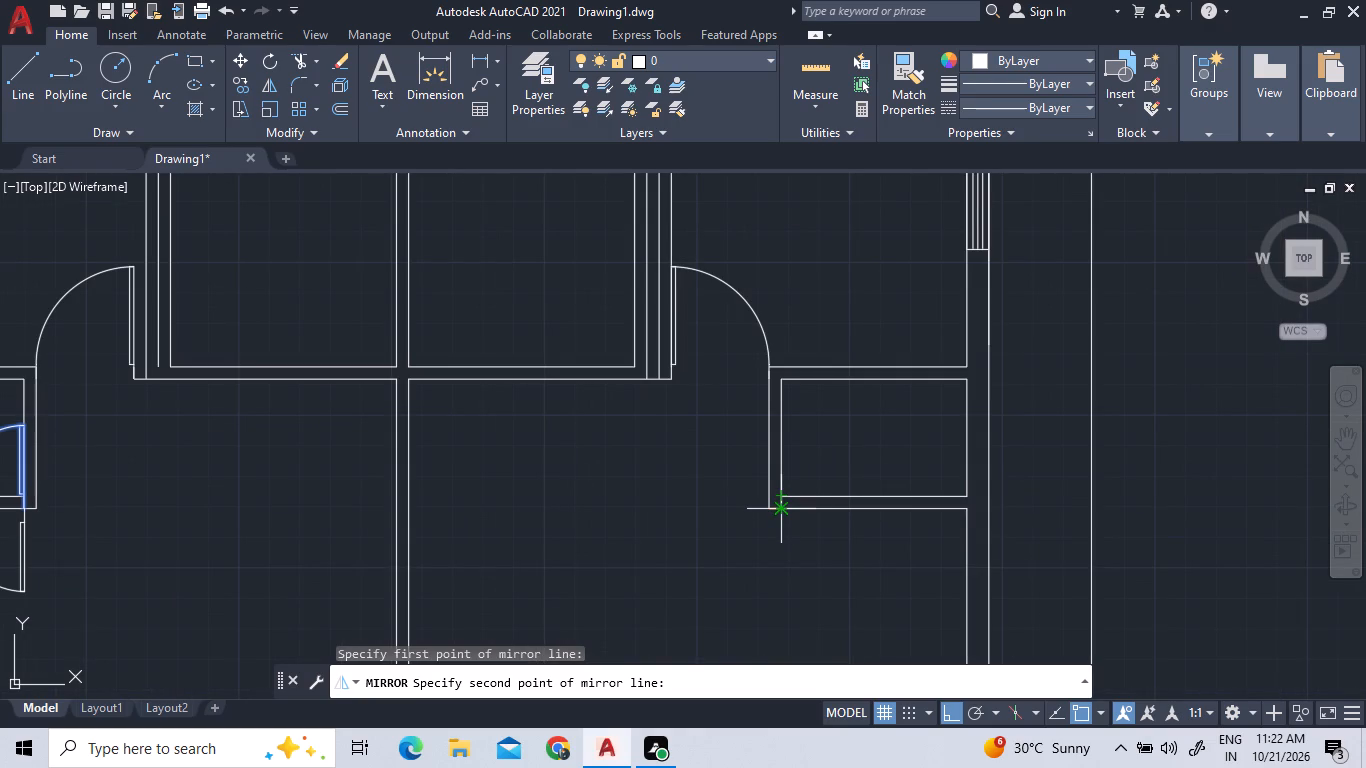
left_click(759, 442)
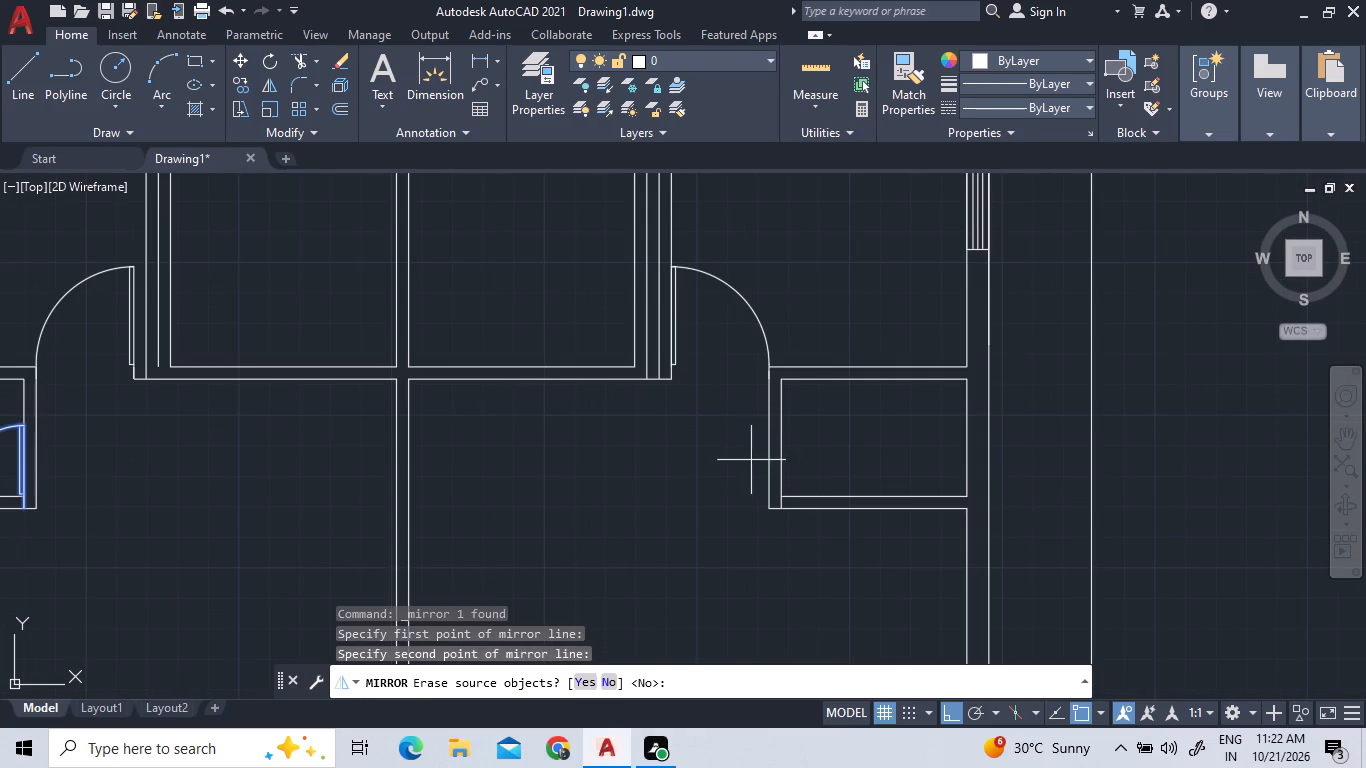
right_click(639, 460)
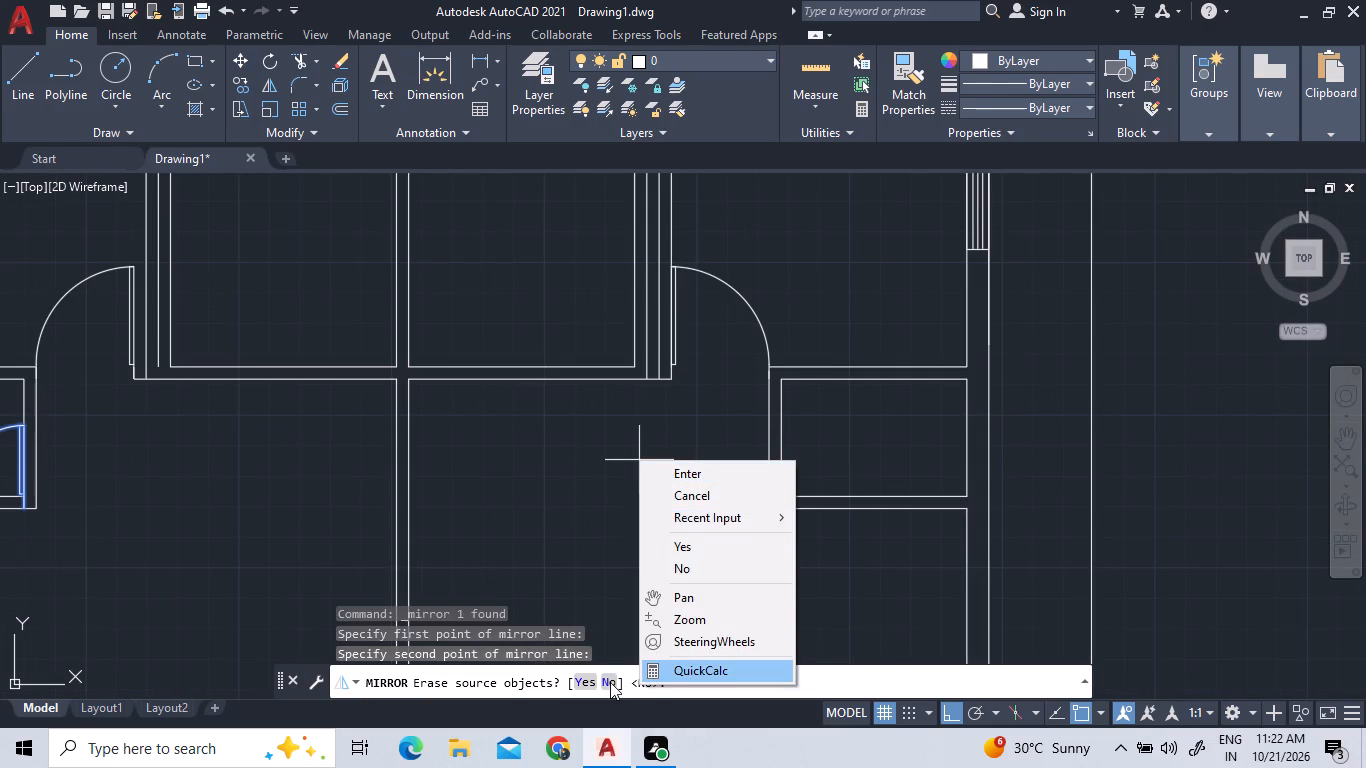
left_click(610, 682)
Move the mirrored door by its hinge-side jamb end to the right small space's lower wall, against the side partition's inner face.
scroll(612, 621, "down", 3)
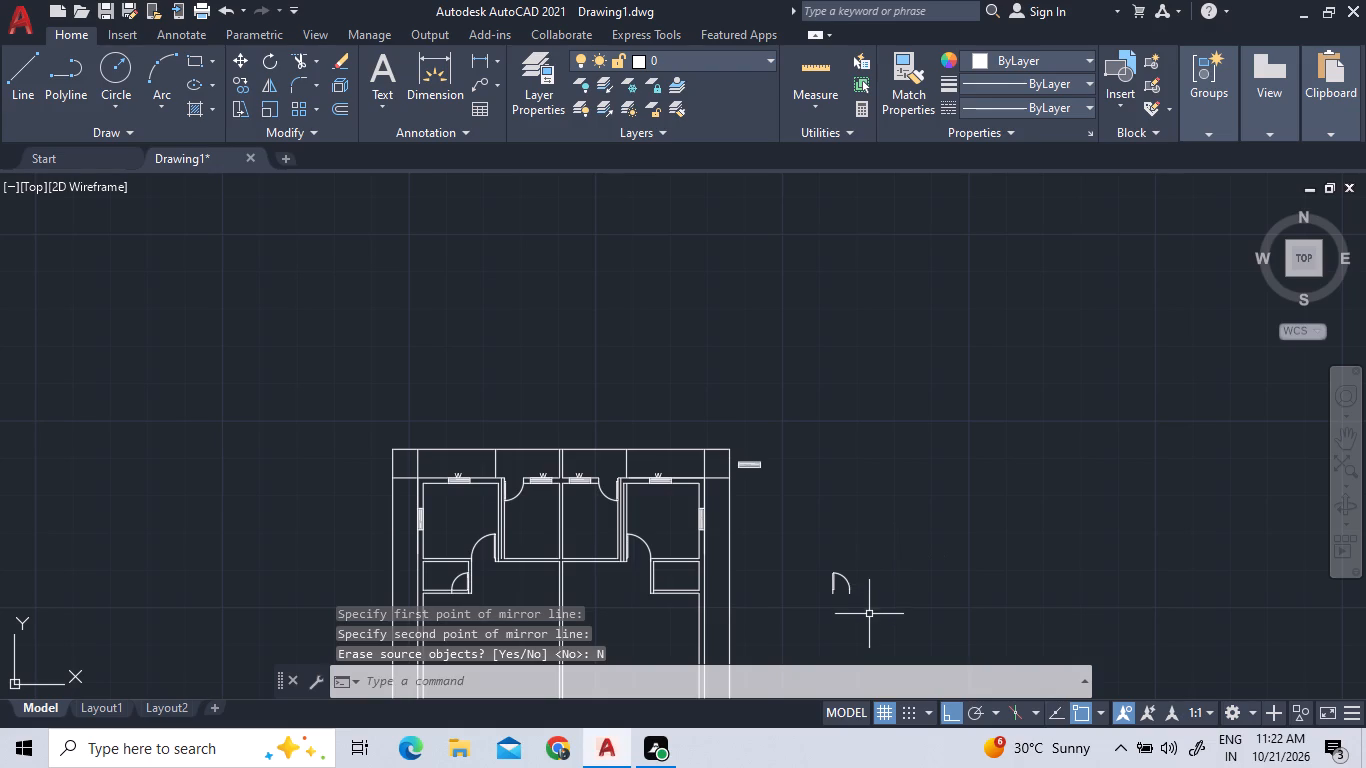
left_click(868, 611)
left_click(851, 566)
left_click(860, 595)
left_click(826, 567)
right_click(823, 561)
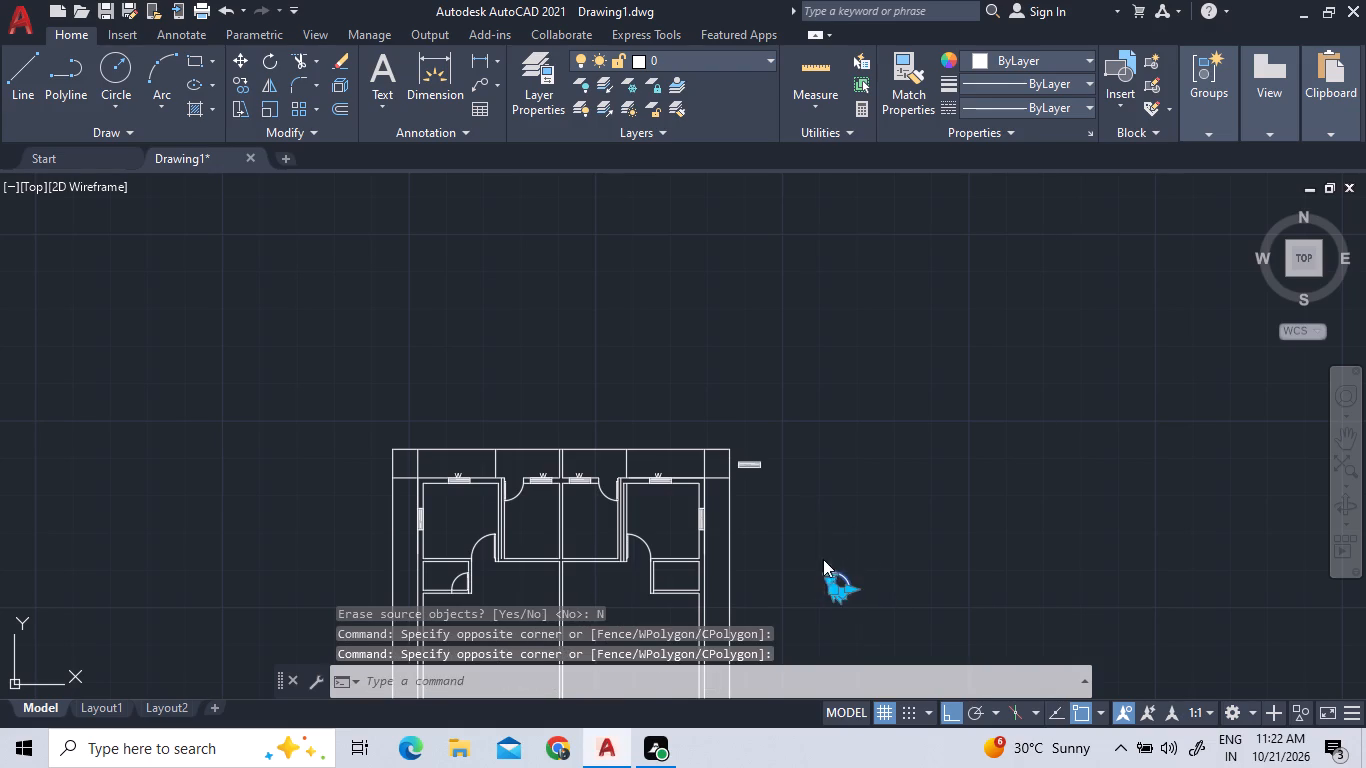
left_click(876, 387)
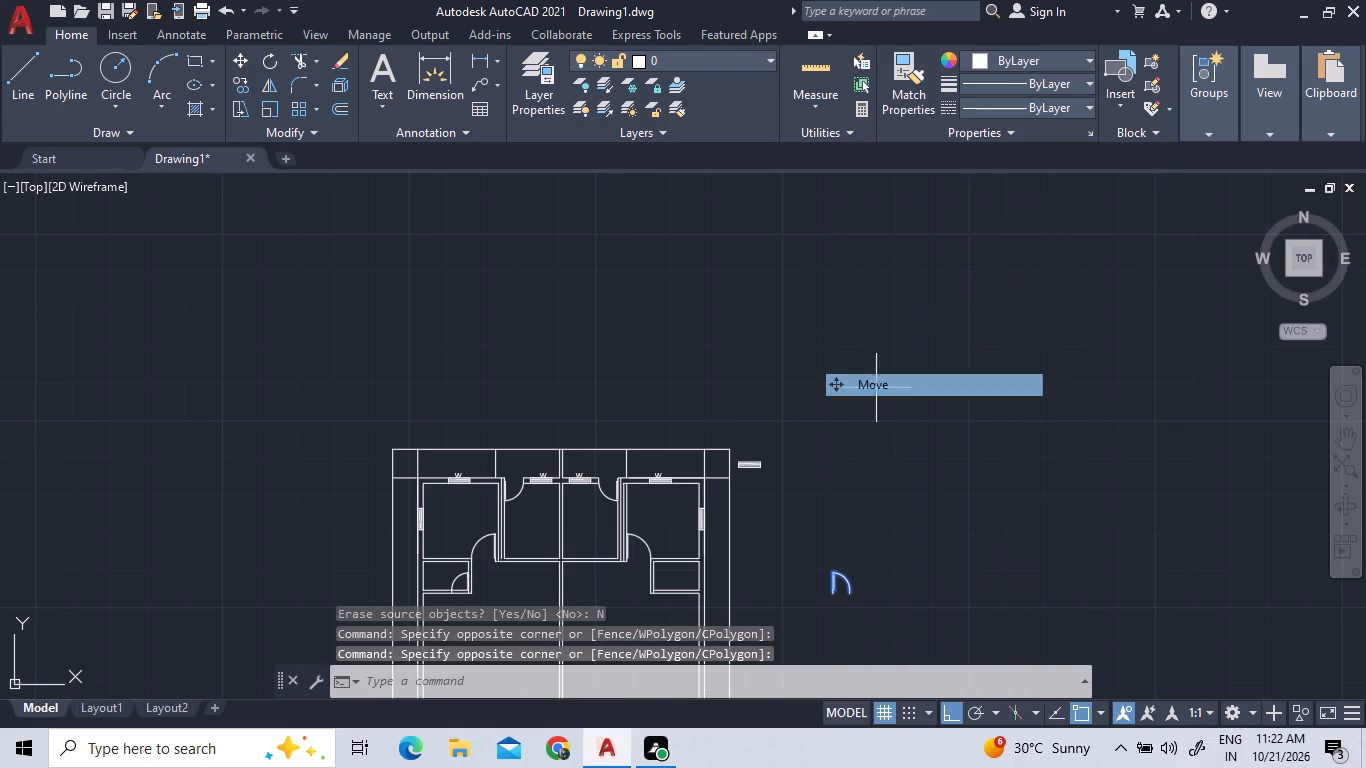
scroll(692, 632, "up", 3)
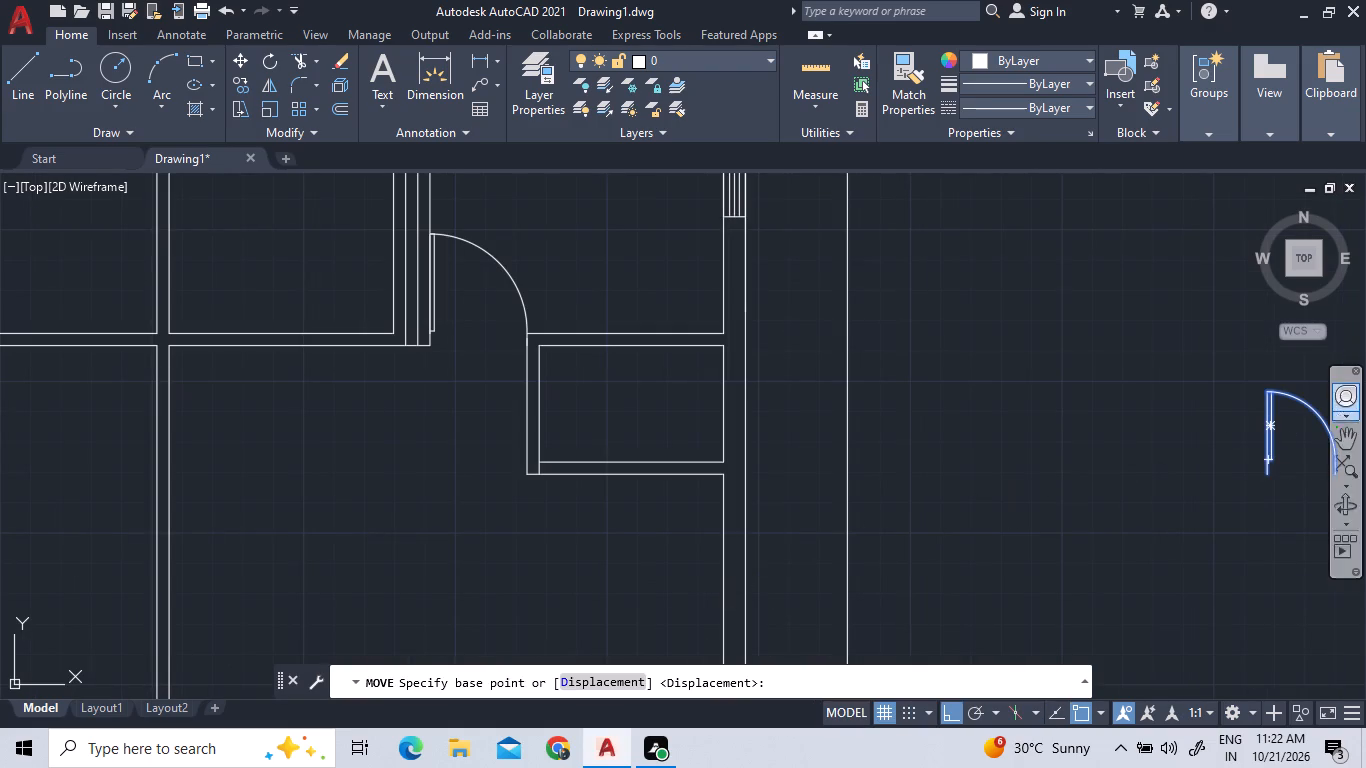
left_click(1270, 475)
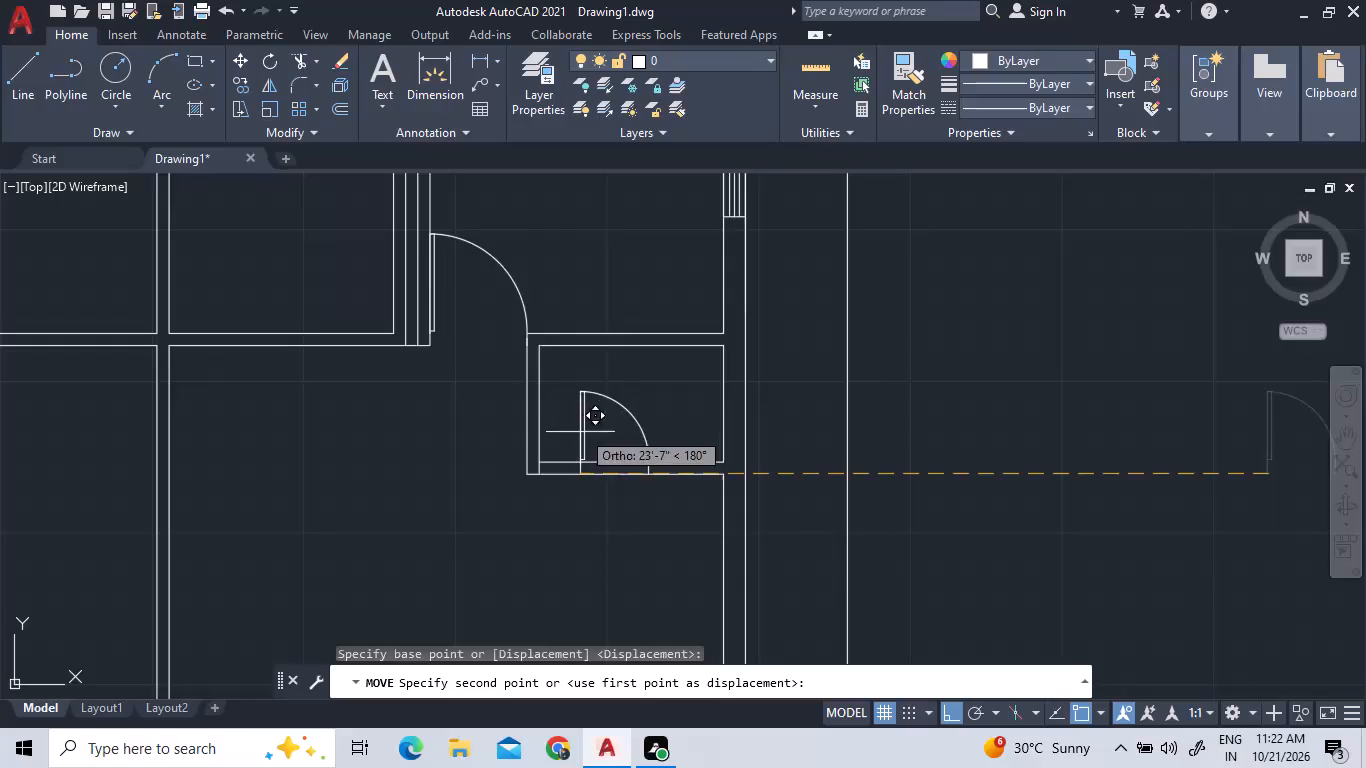
scroll(469, 435, "up", 3)
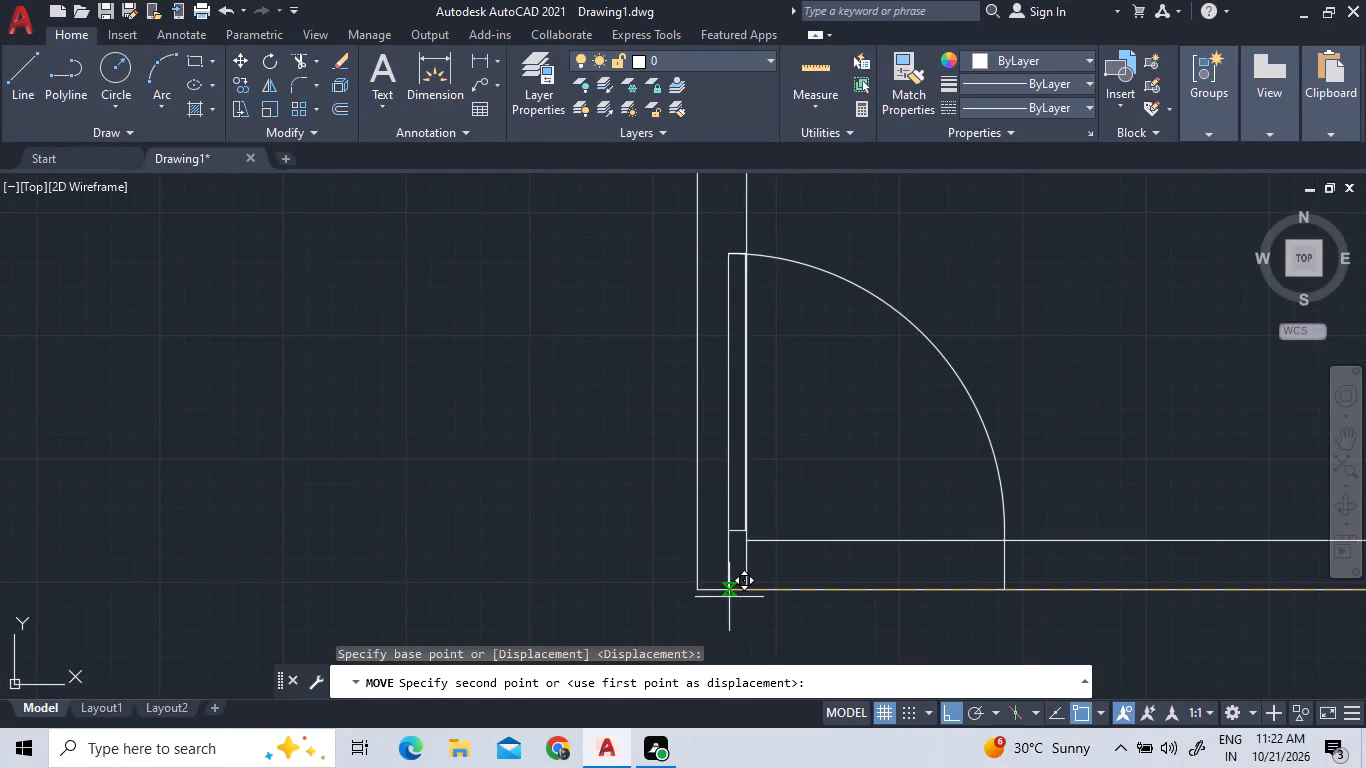
scroll(747, 589, "up", 4)
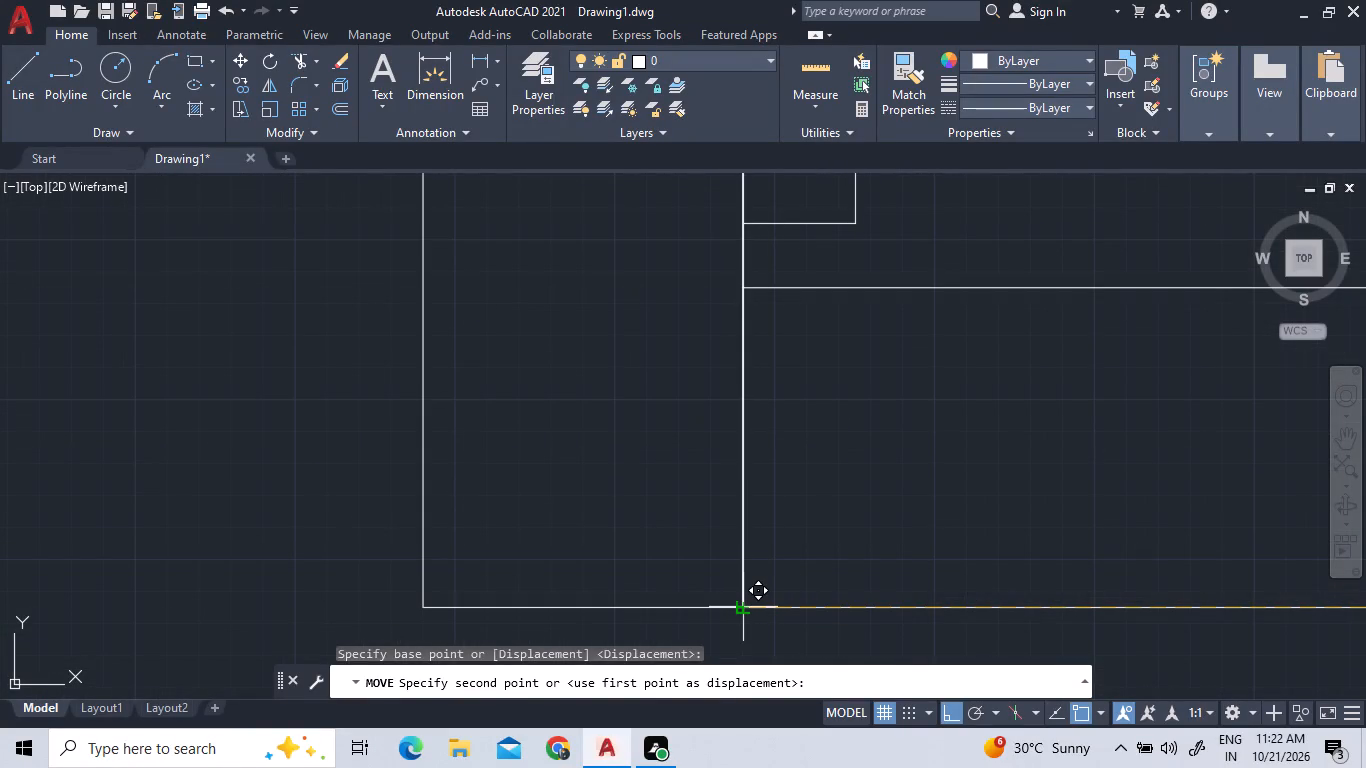
left_click(741, 613)
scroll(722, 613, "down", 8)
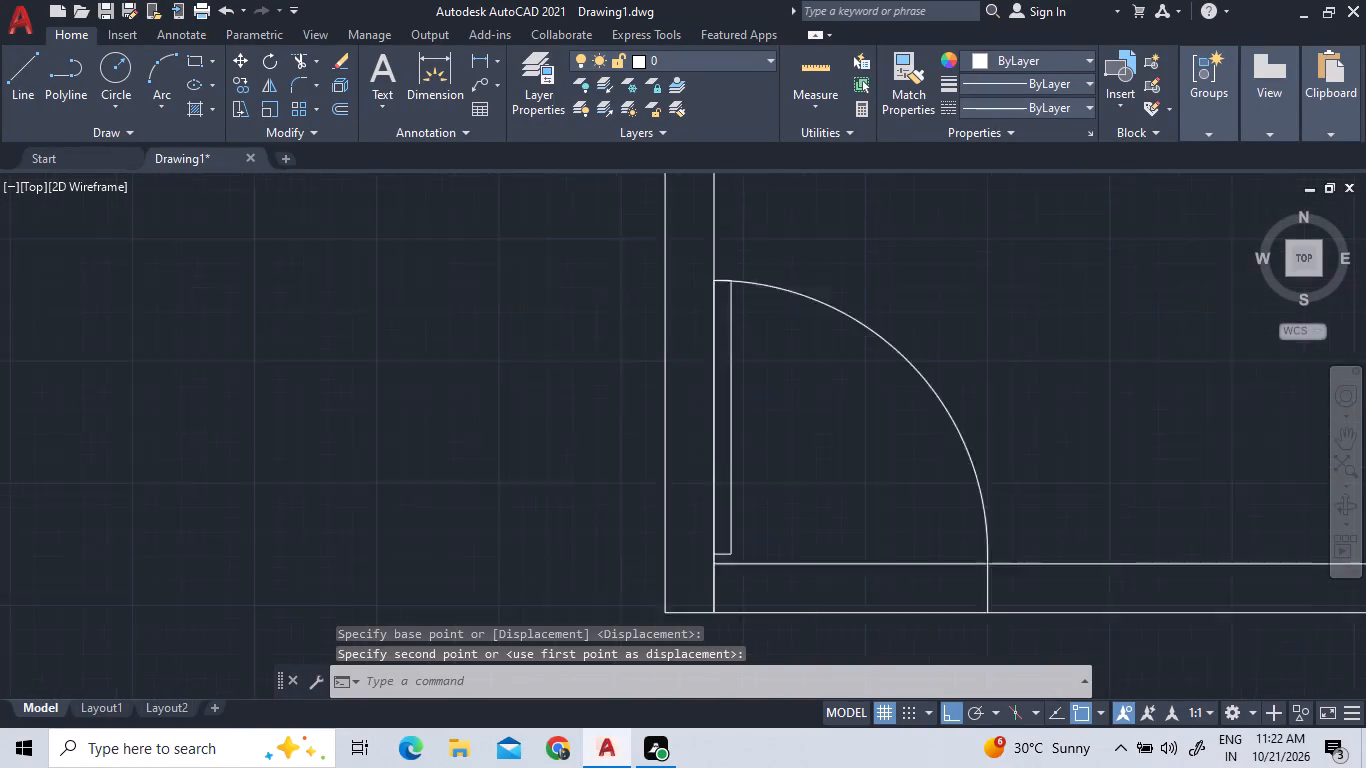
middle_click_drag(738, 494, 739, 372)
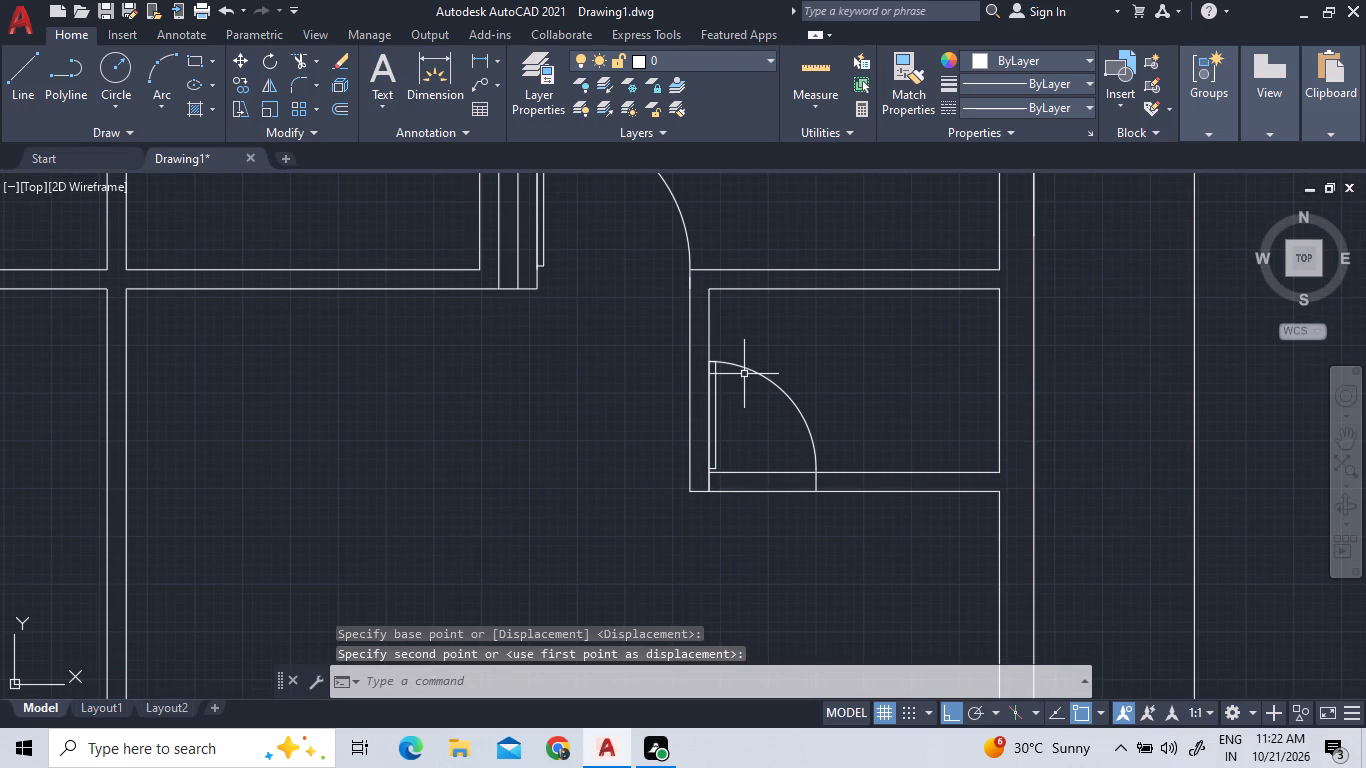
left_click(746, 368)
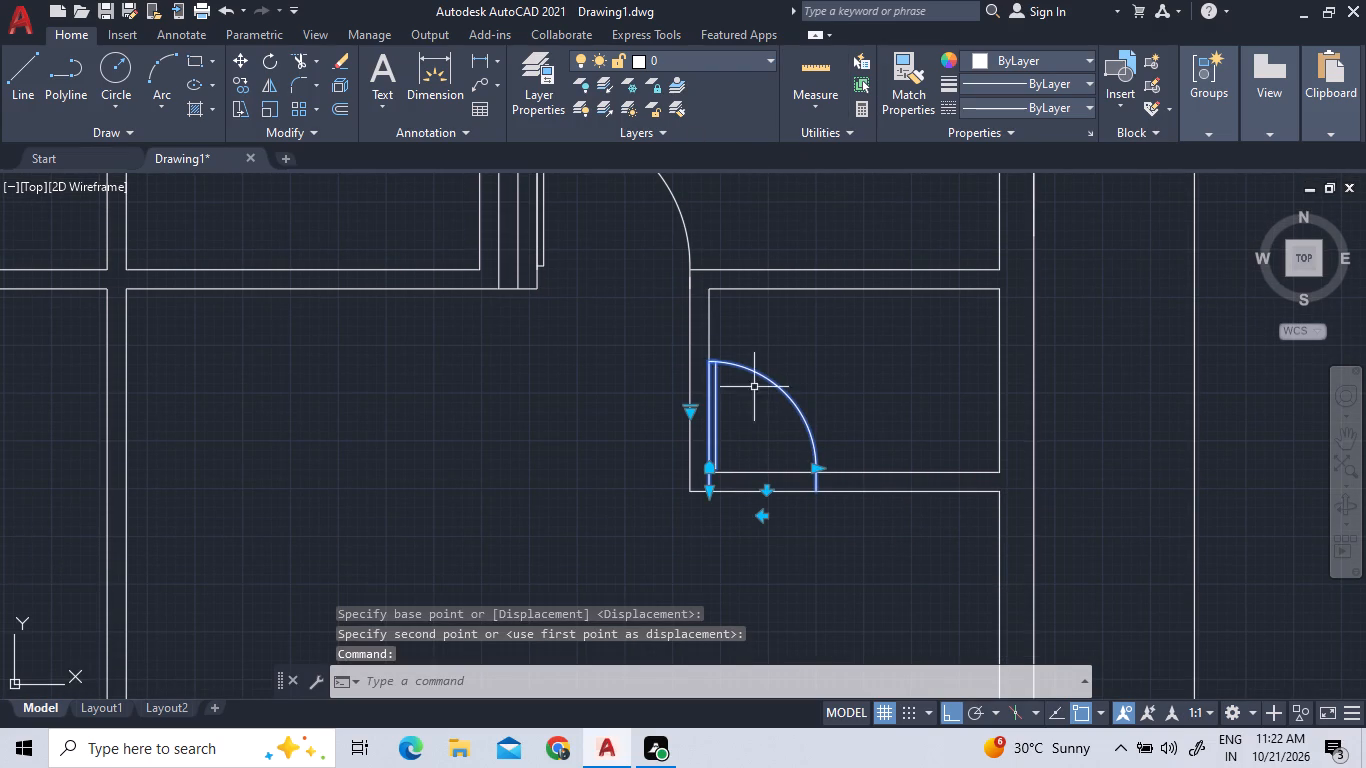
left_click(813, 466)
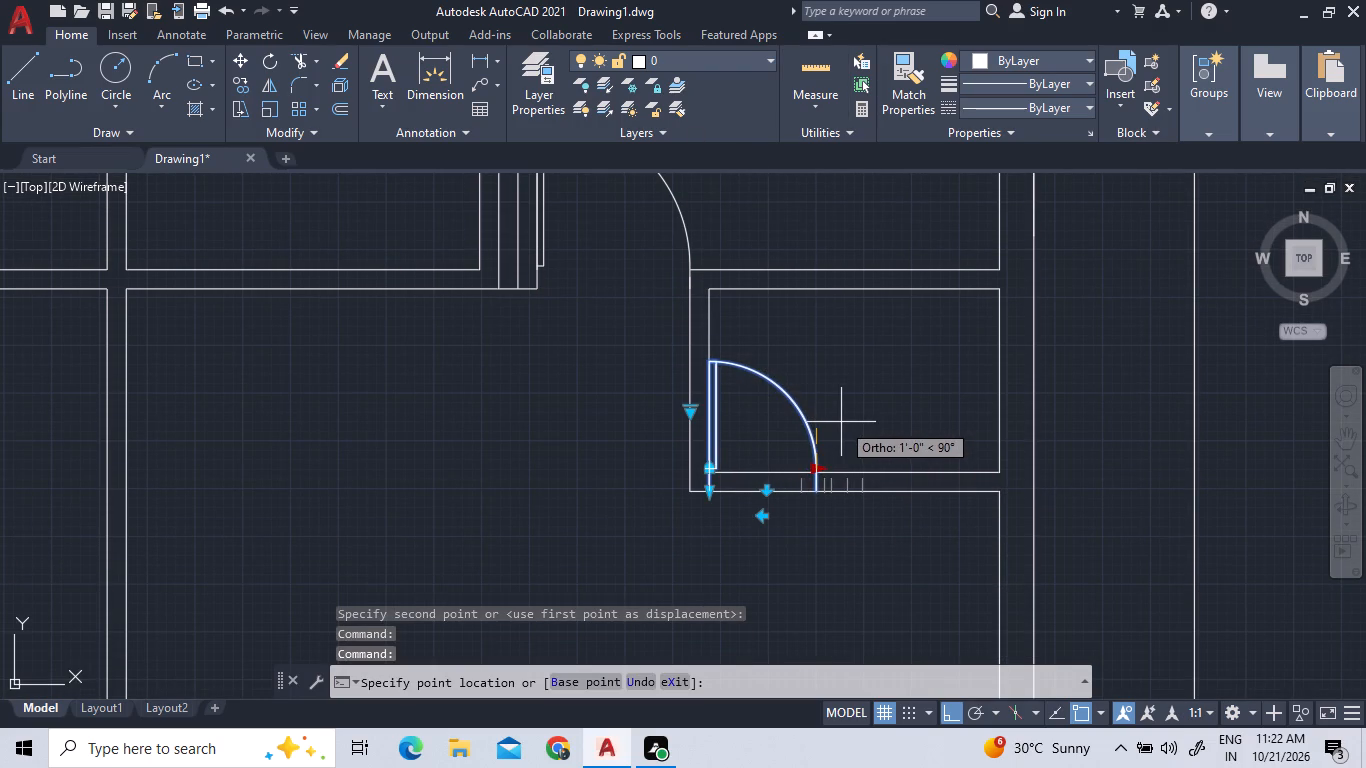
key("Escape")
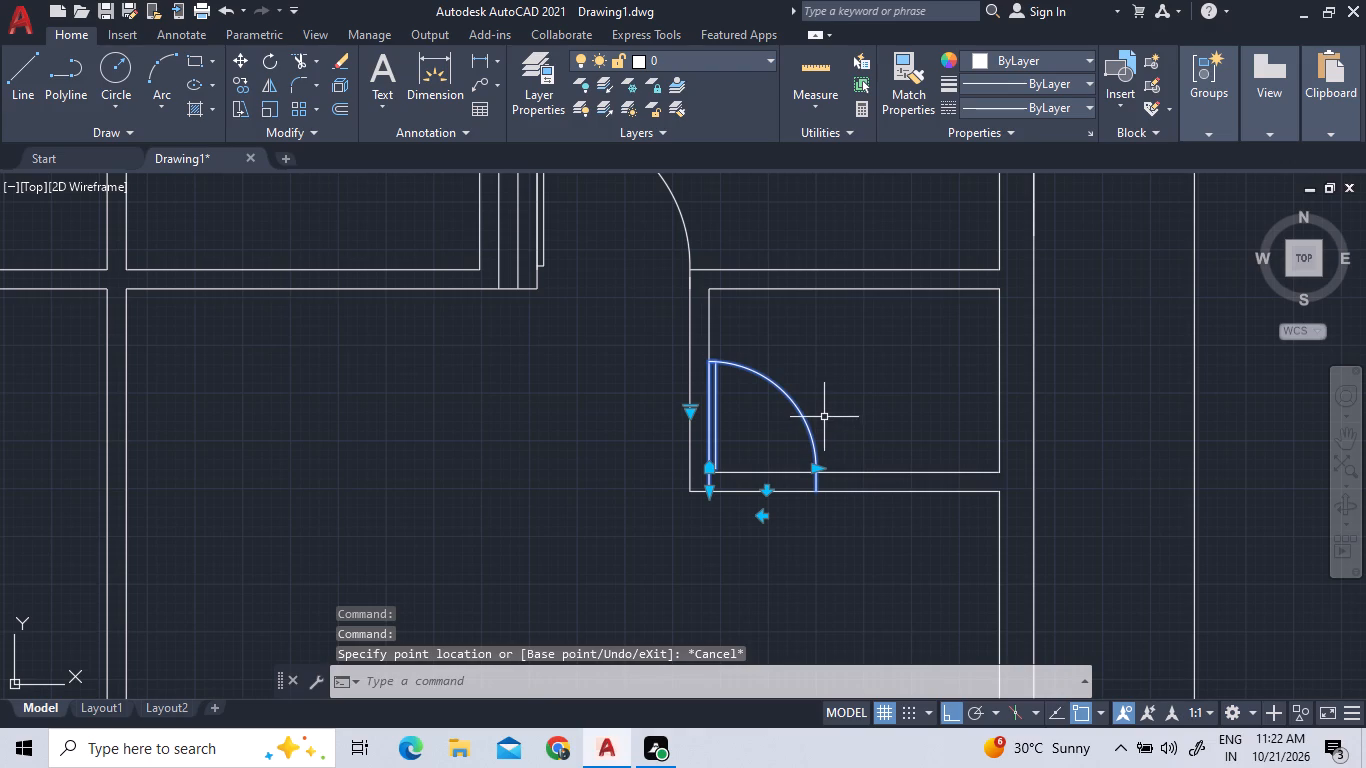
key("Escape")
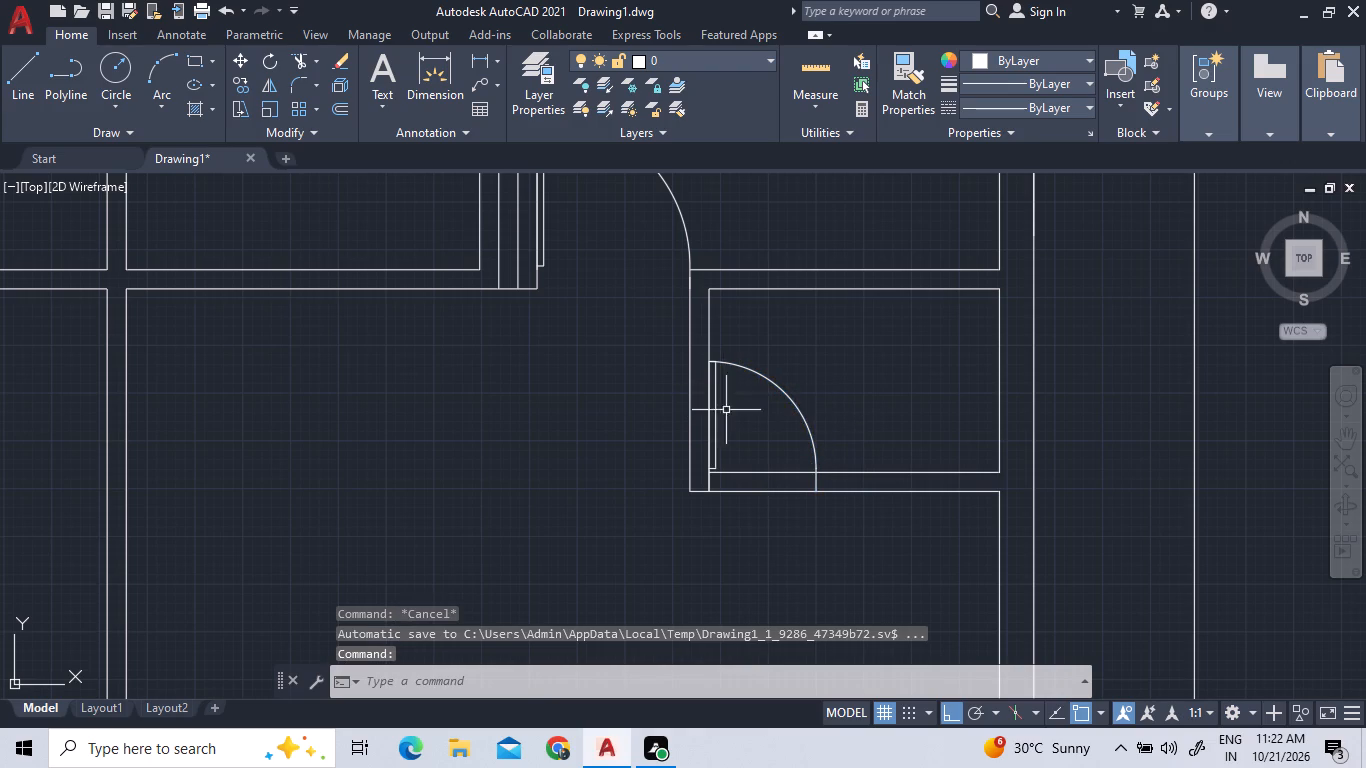
Trim both lower wall lines out of the door openings in the left and right small spaces.
scroll(792, 436, "down", 2)
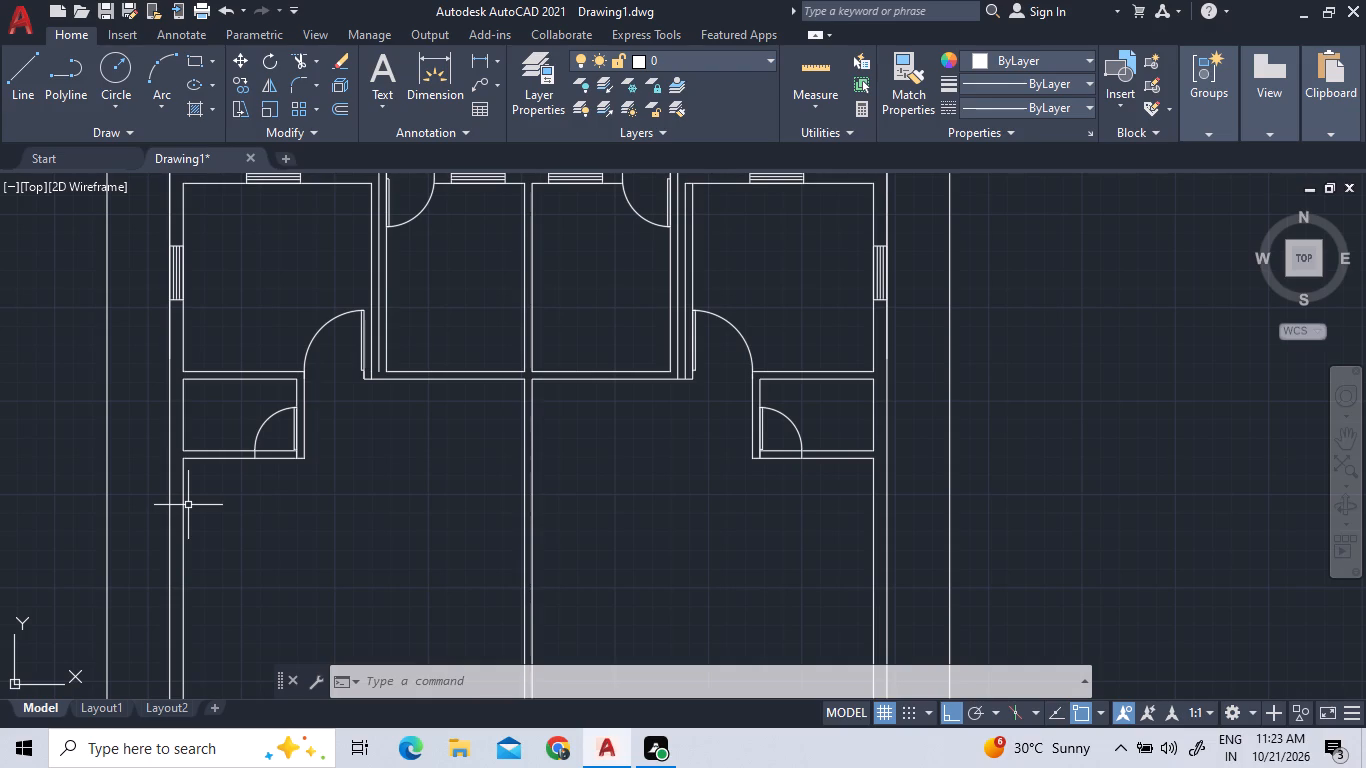
scroll(280, 455, "up", 2)
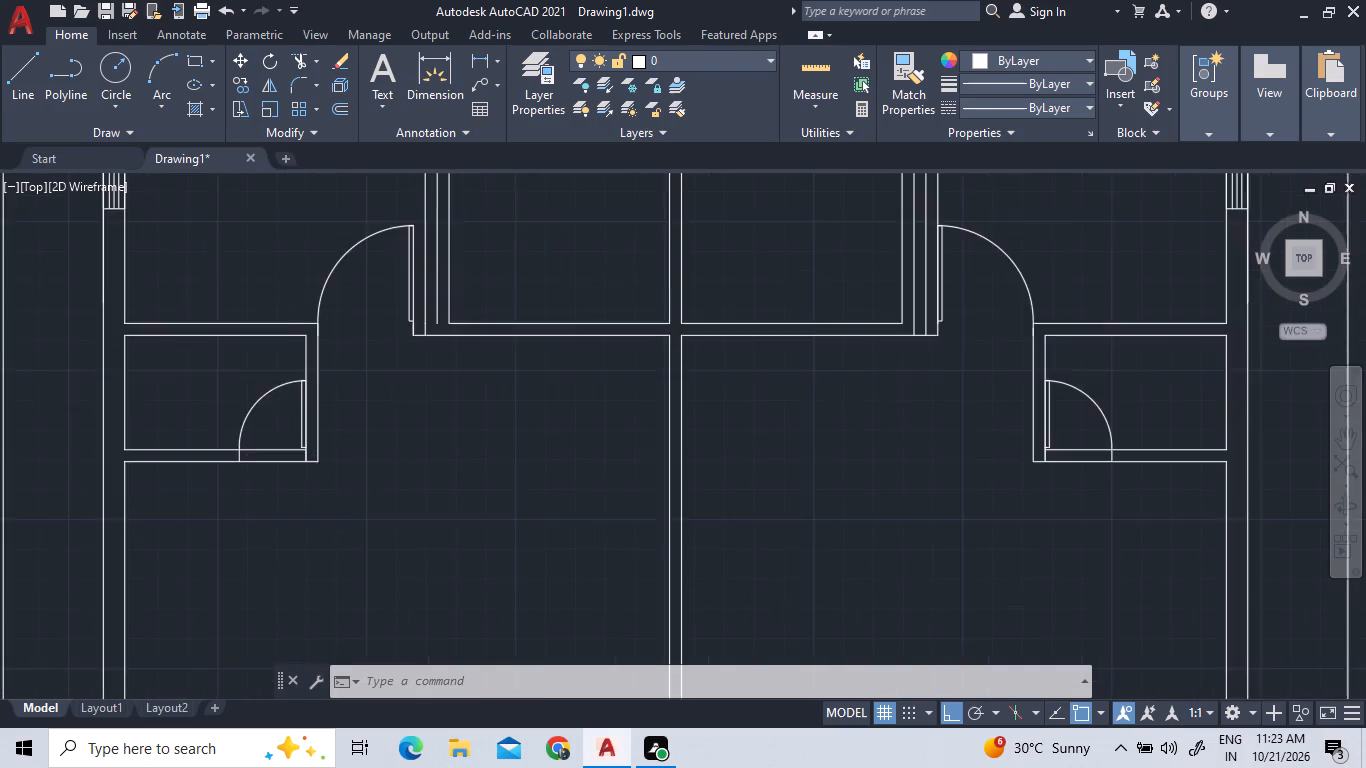
left_click(302, 56)
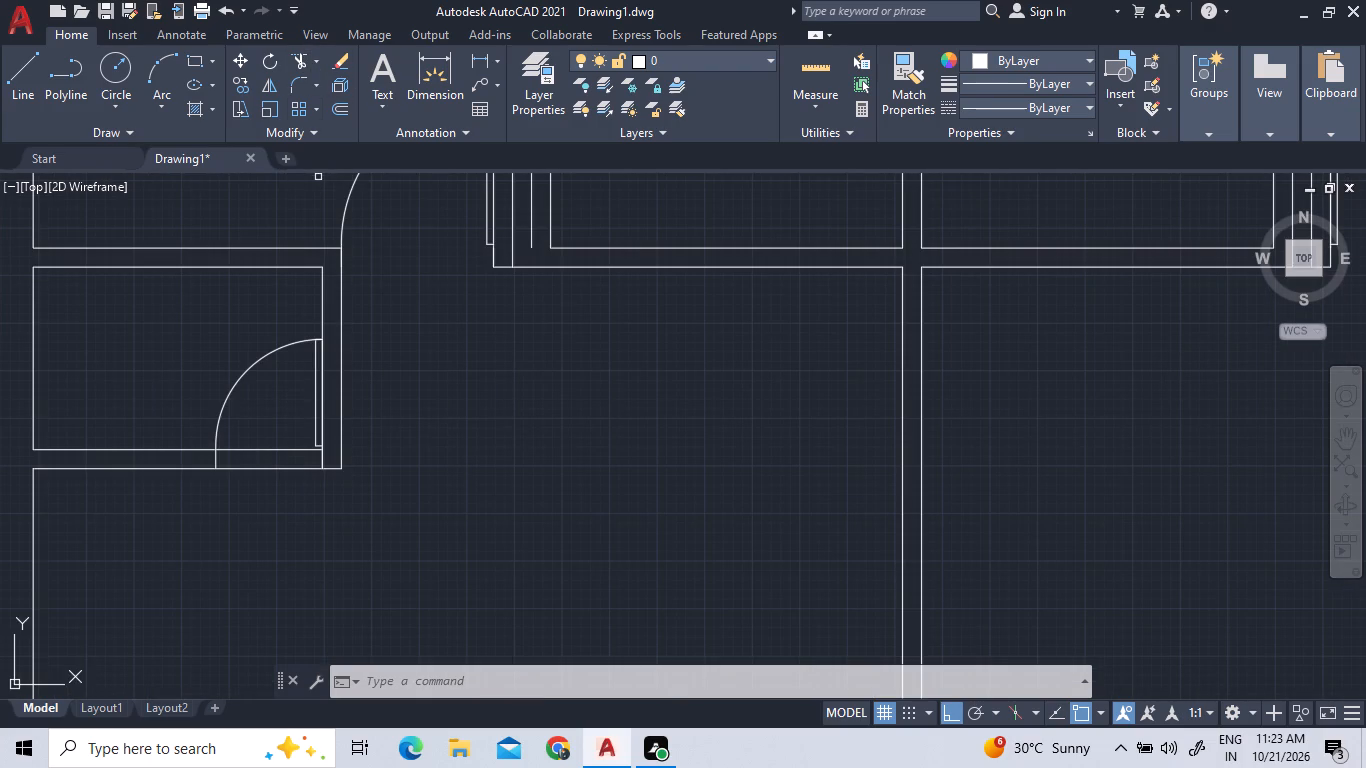
left_click(286, 450)
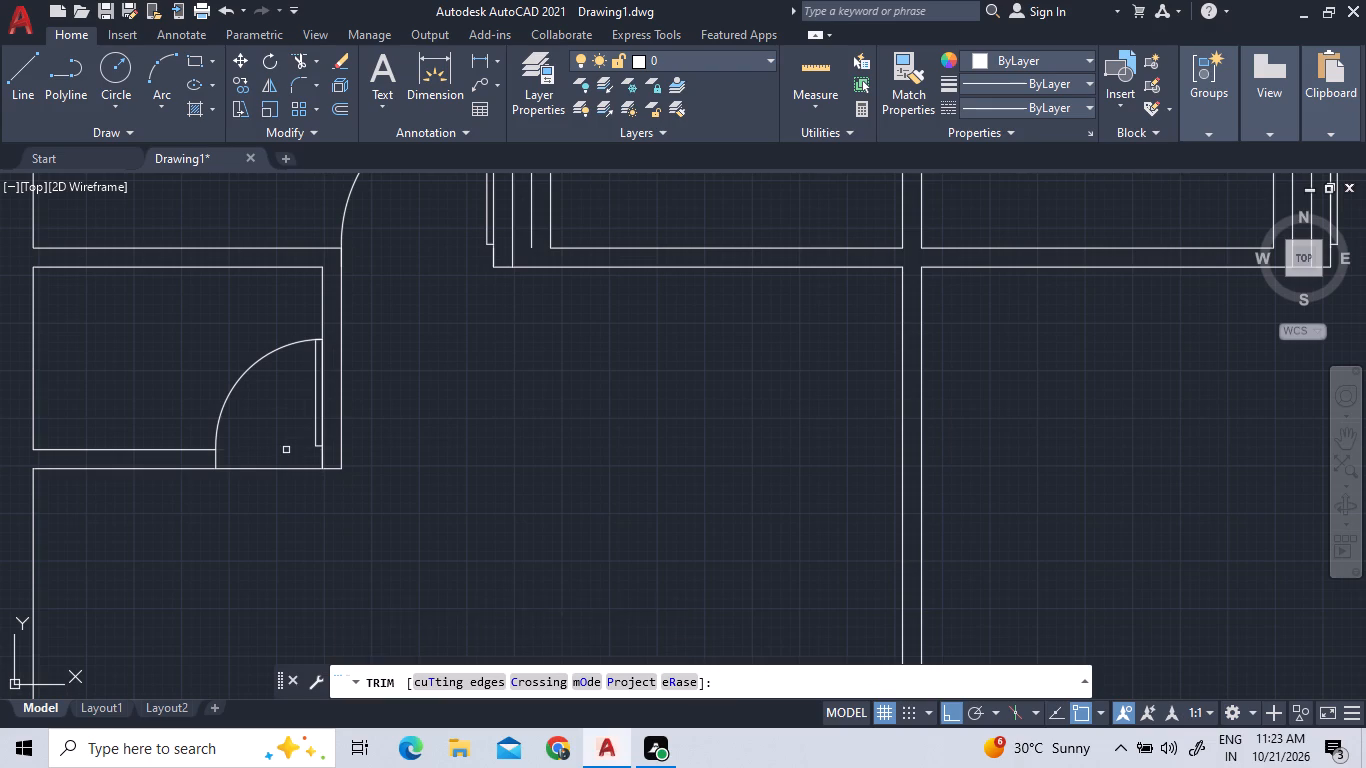
left_click(287, 468)
scroll(250, 565, "down", 2)
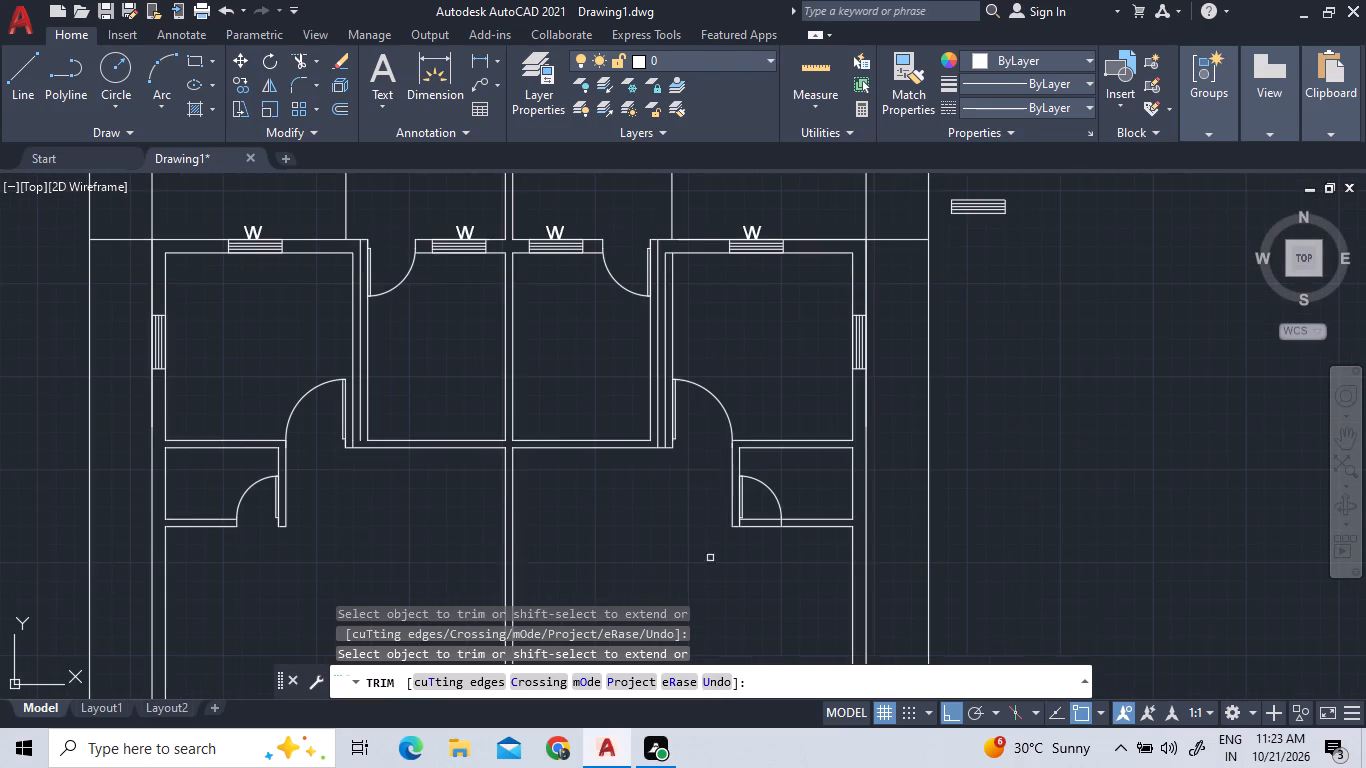
scroll(796, 537, "up", 2)
left_click(699, 523)
left_click(694, 448)
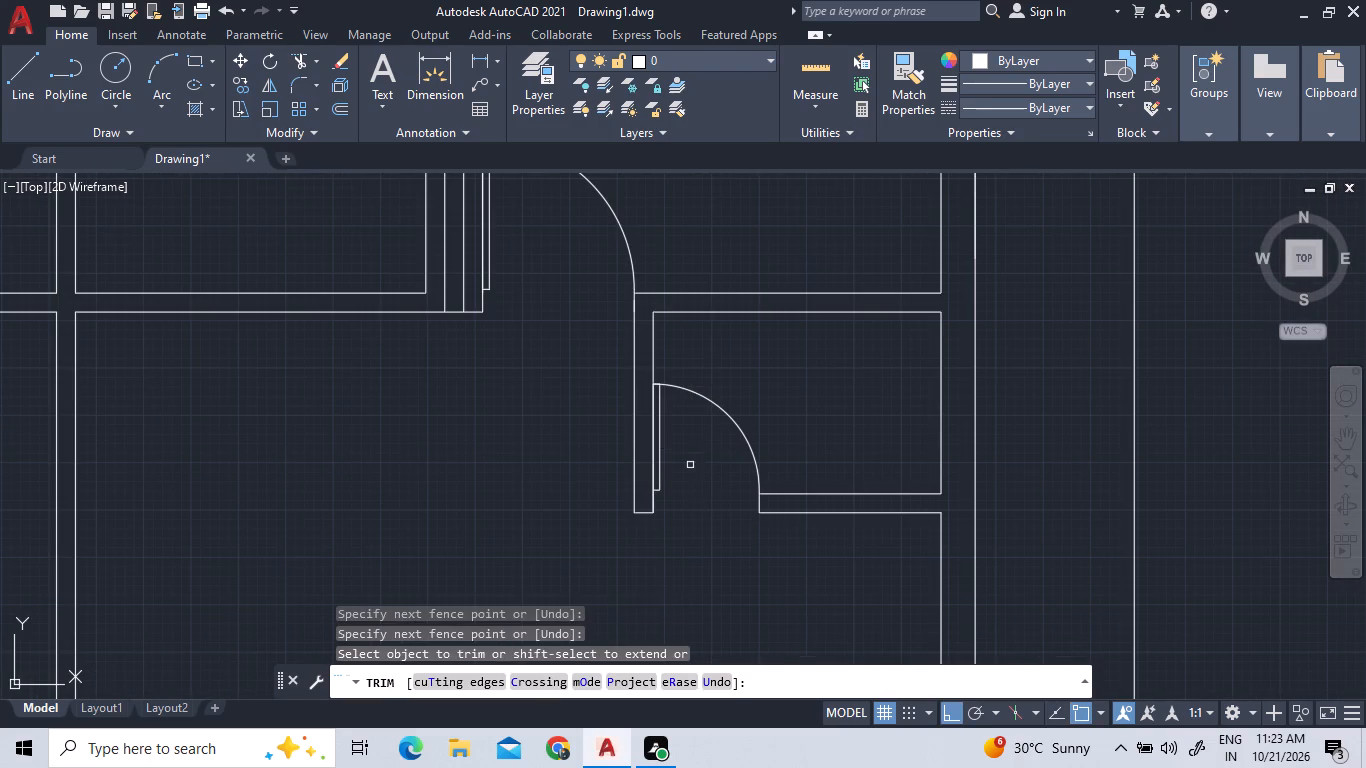
scroll(690, 465, "down", 2)
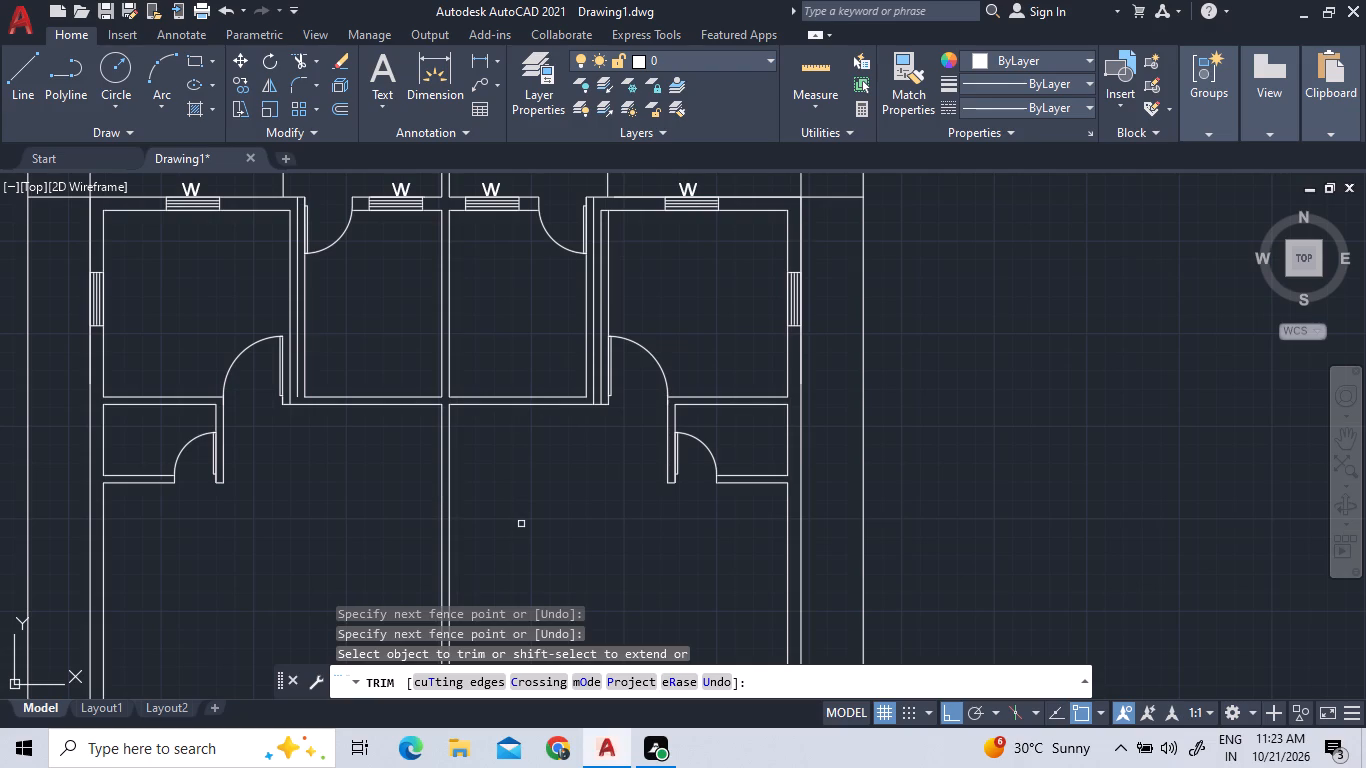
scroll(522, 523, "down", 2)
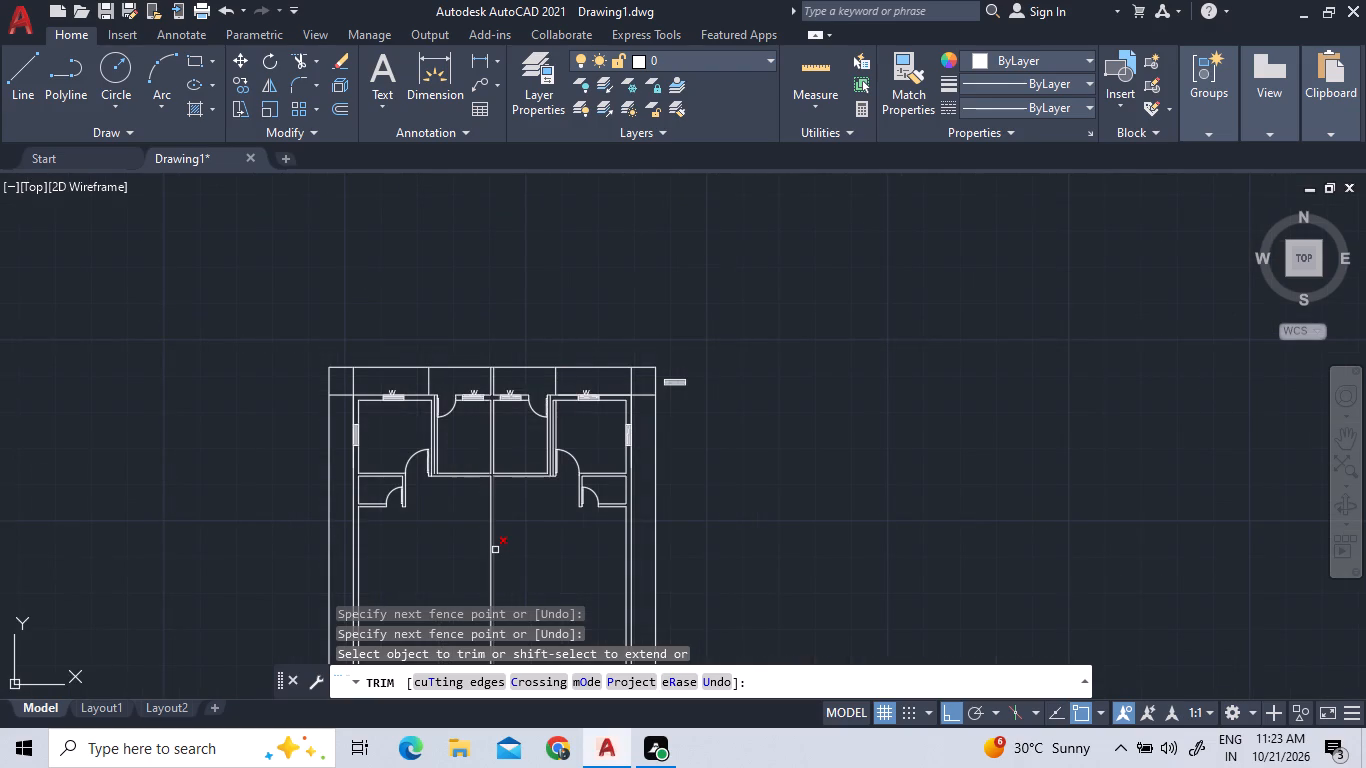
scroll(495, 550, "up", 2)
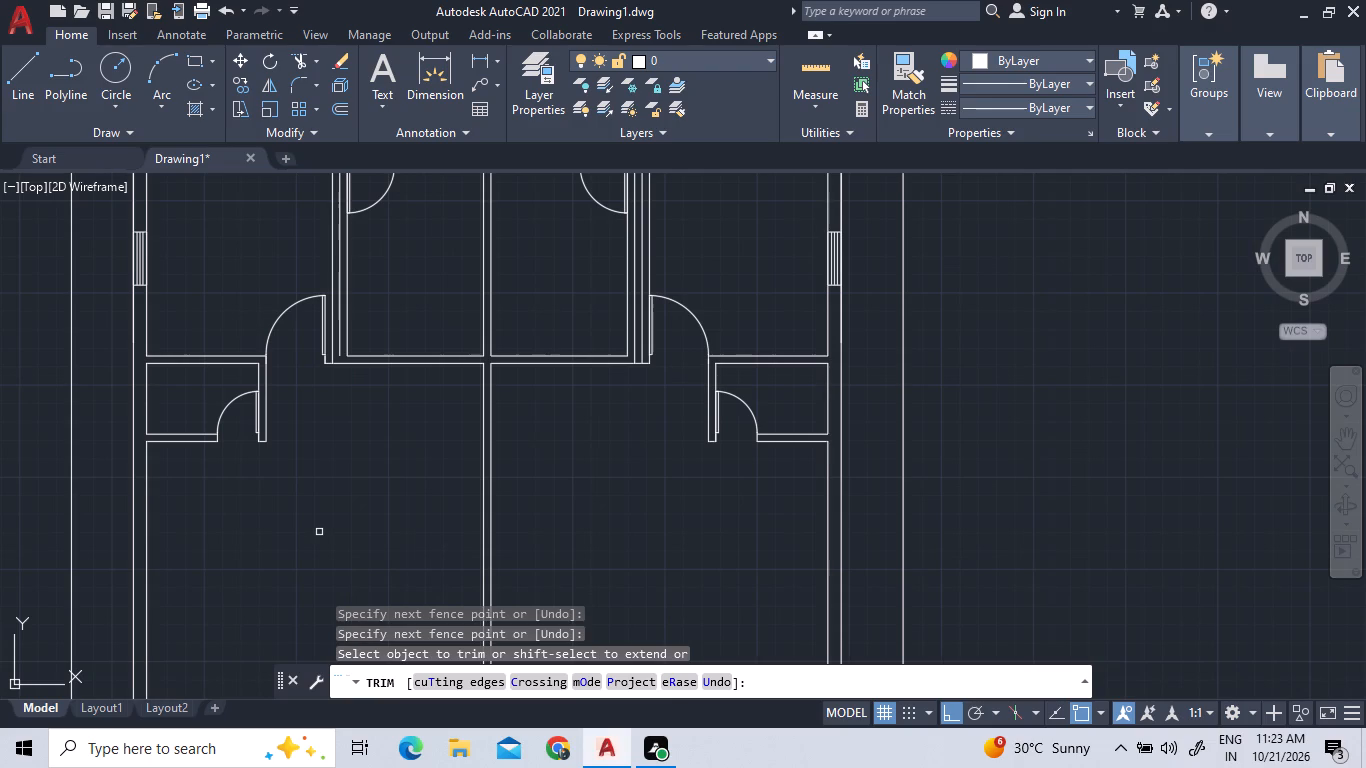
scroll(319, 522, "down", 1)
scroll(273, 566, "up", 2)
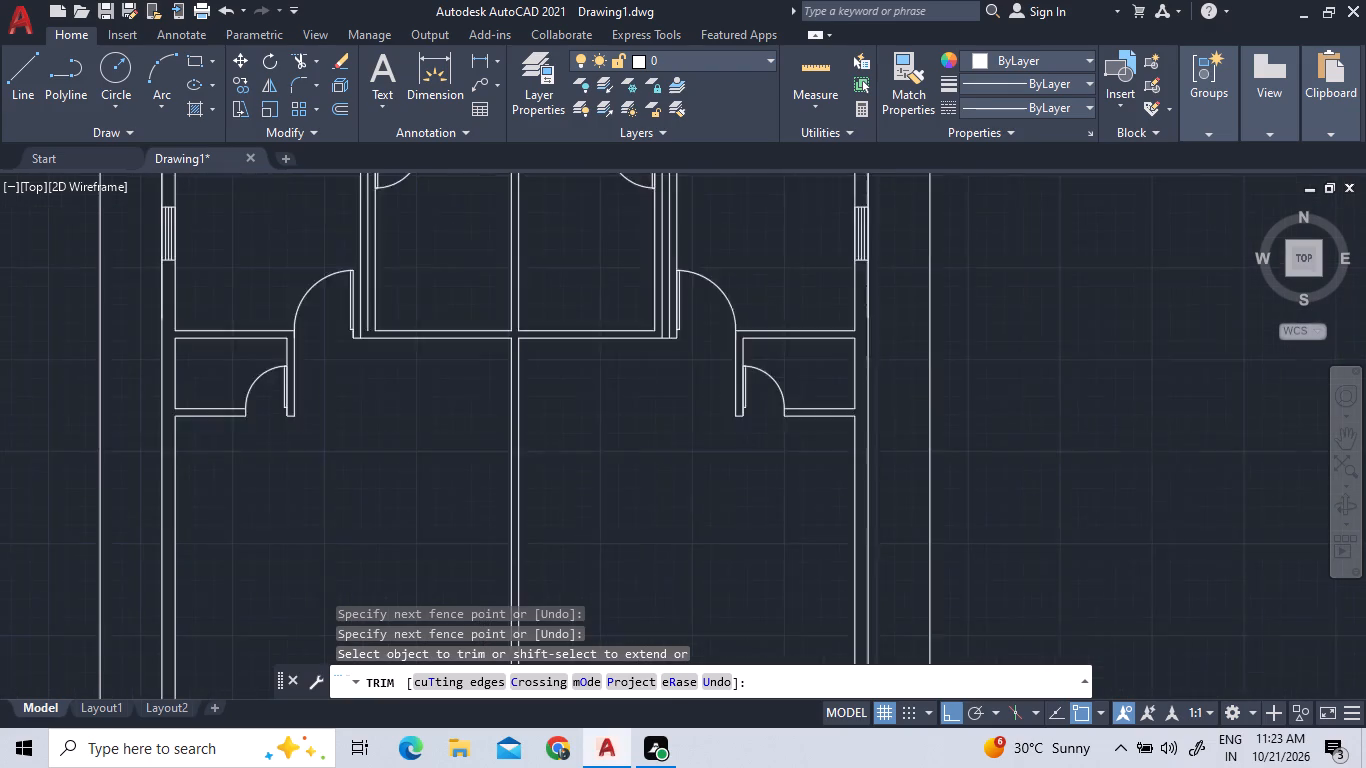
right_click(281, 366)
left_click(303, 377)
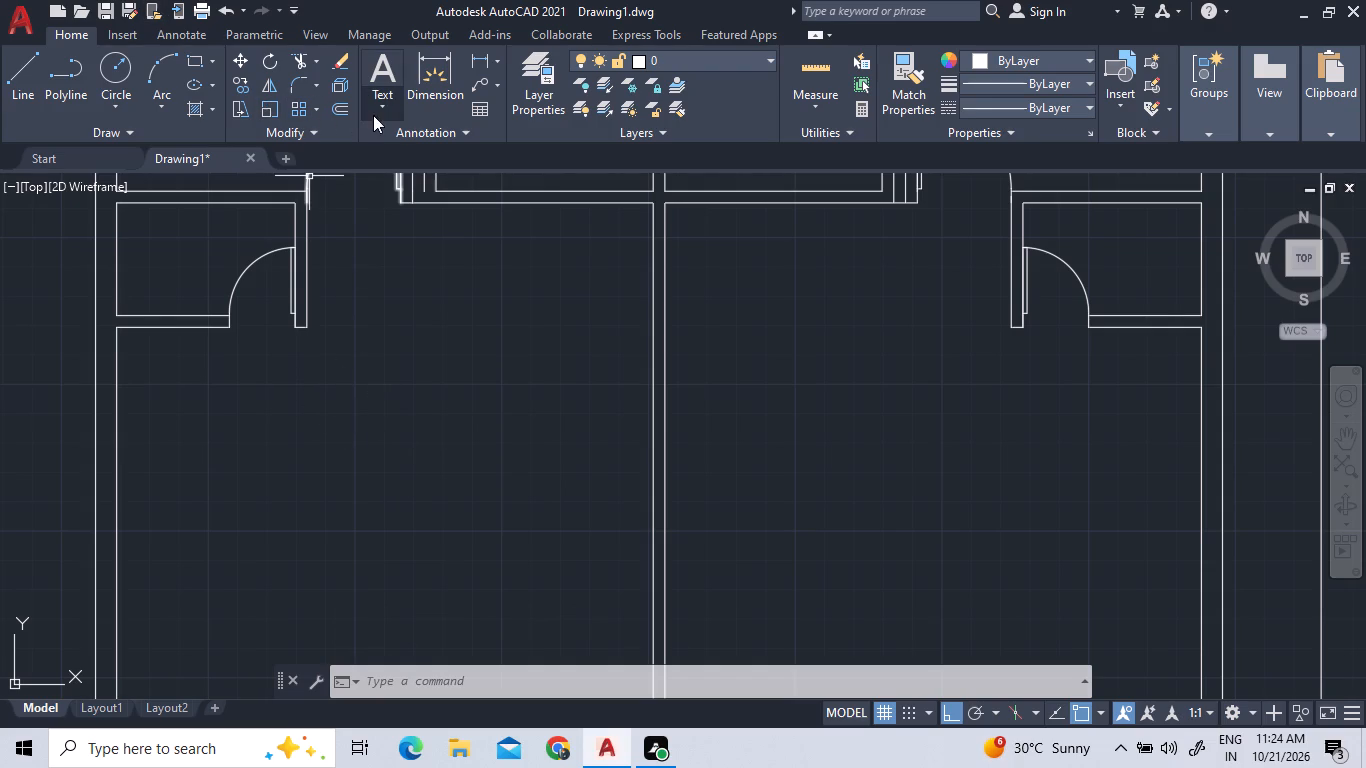
Measure the left small space's lower wall segment from the outer wall's inner face to the door opening.
left_click(346, 114)
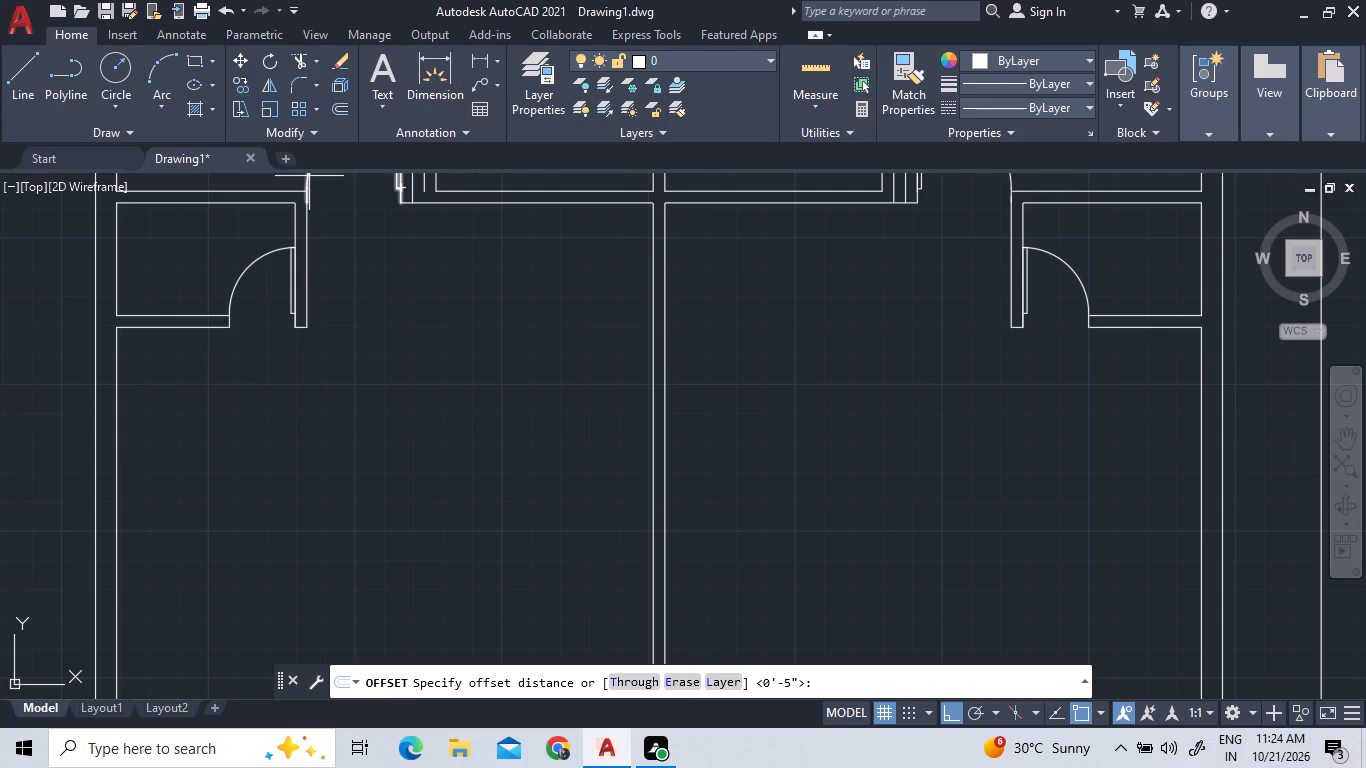
left_click(820, 67)
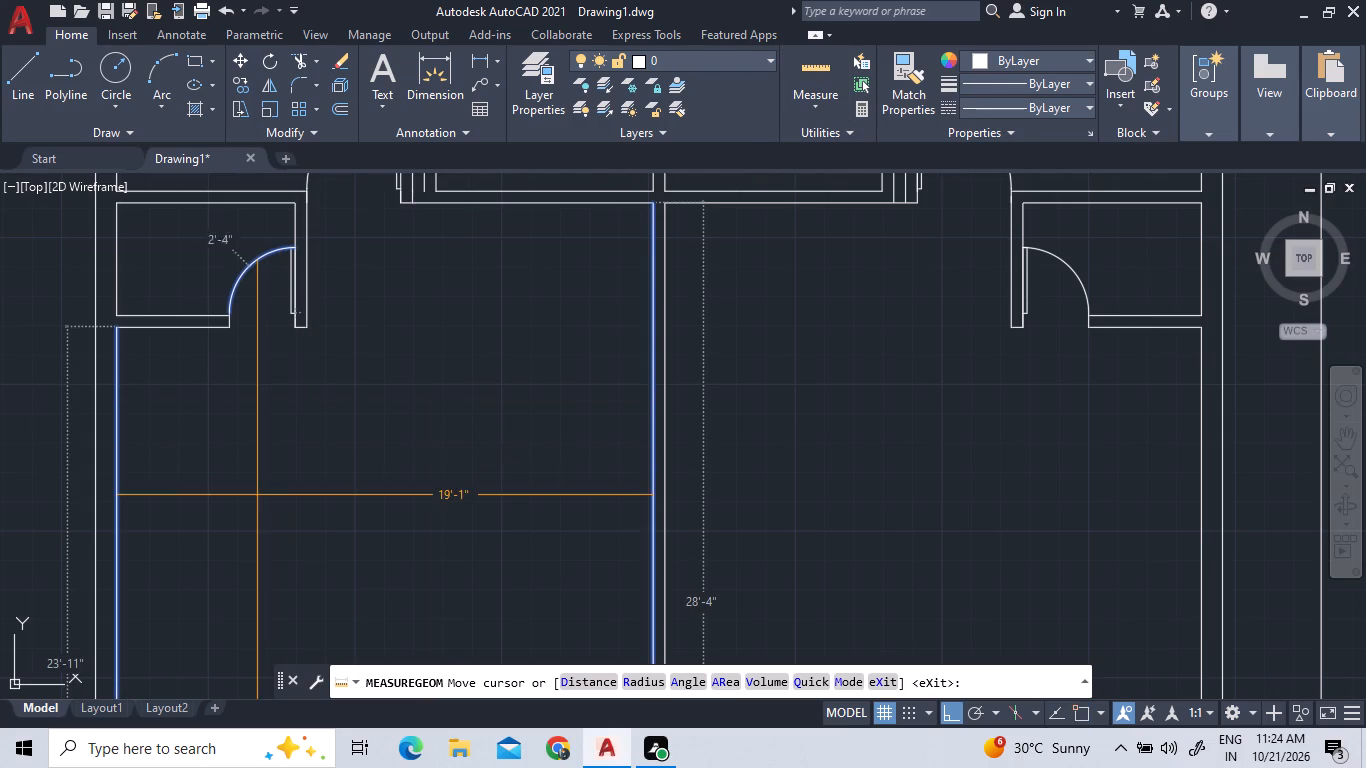
scroll(152, 343, "up", 2)
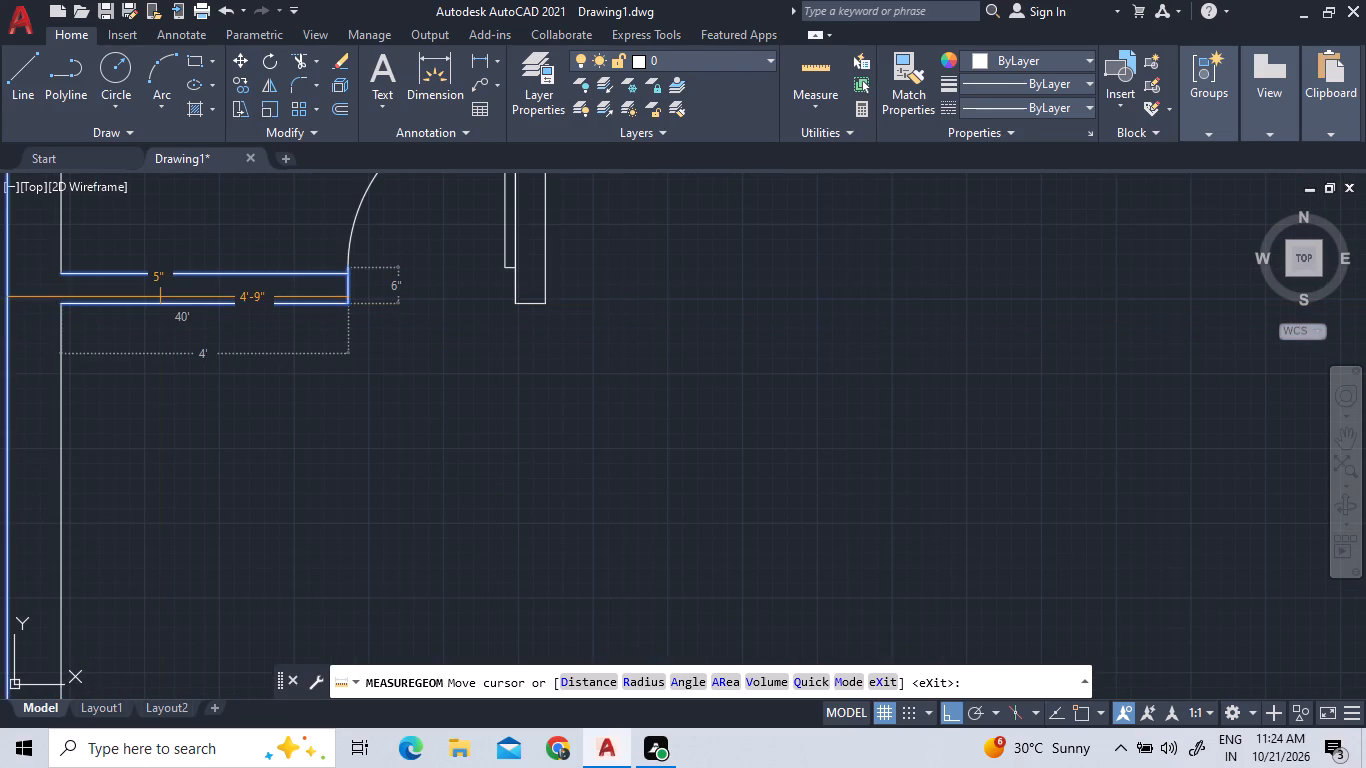
scroll(157, 305, "down", 2)
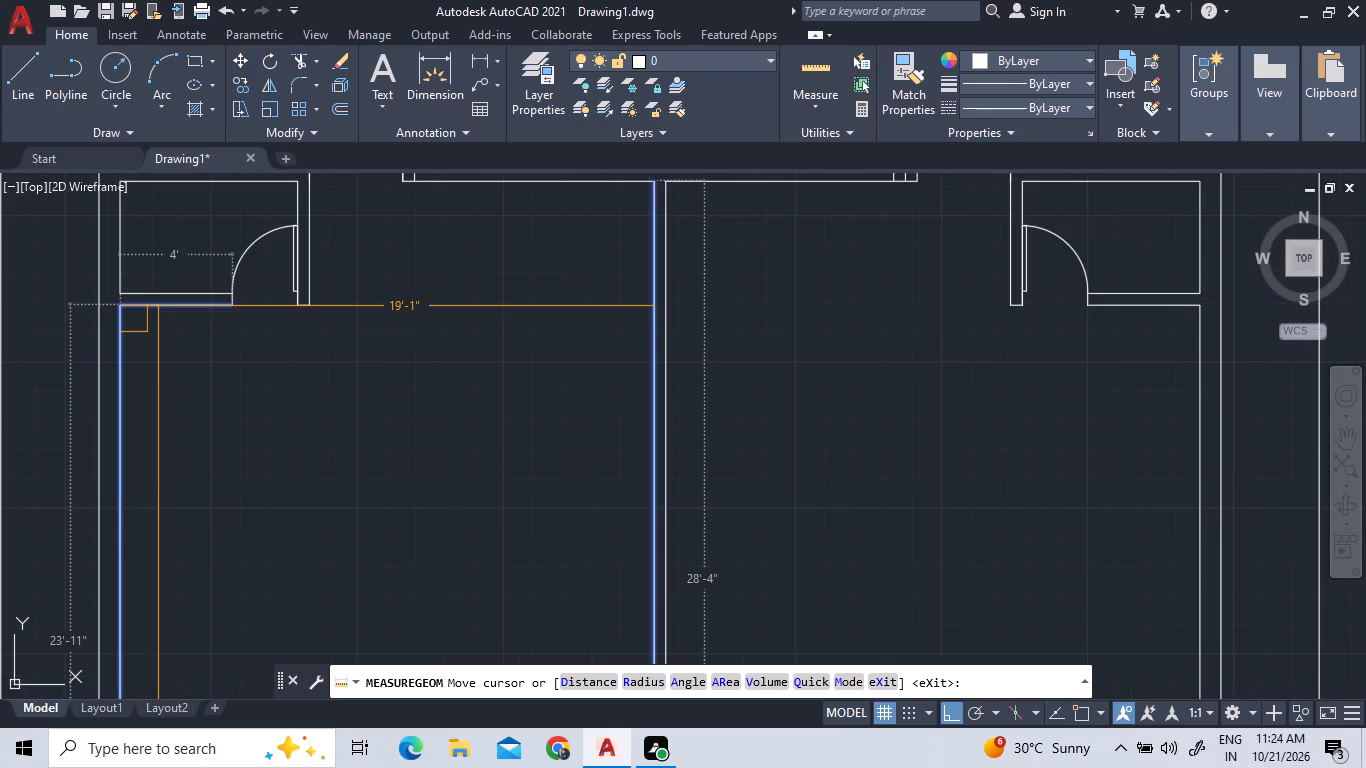
scroll(141, 307, "up", 2)
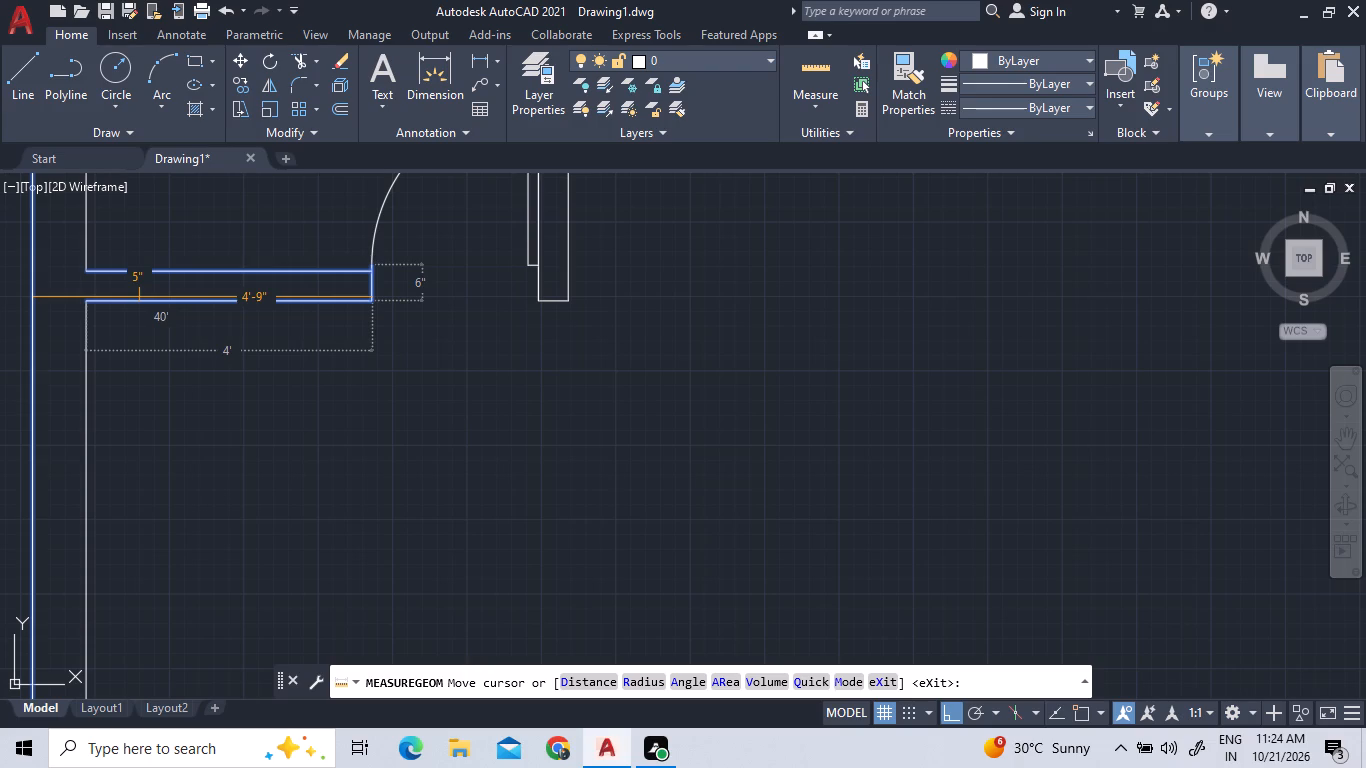
left_click(484, 60)
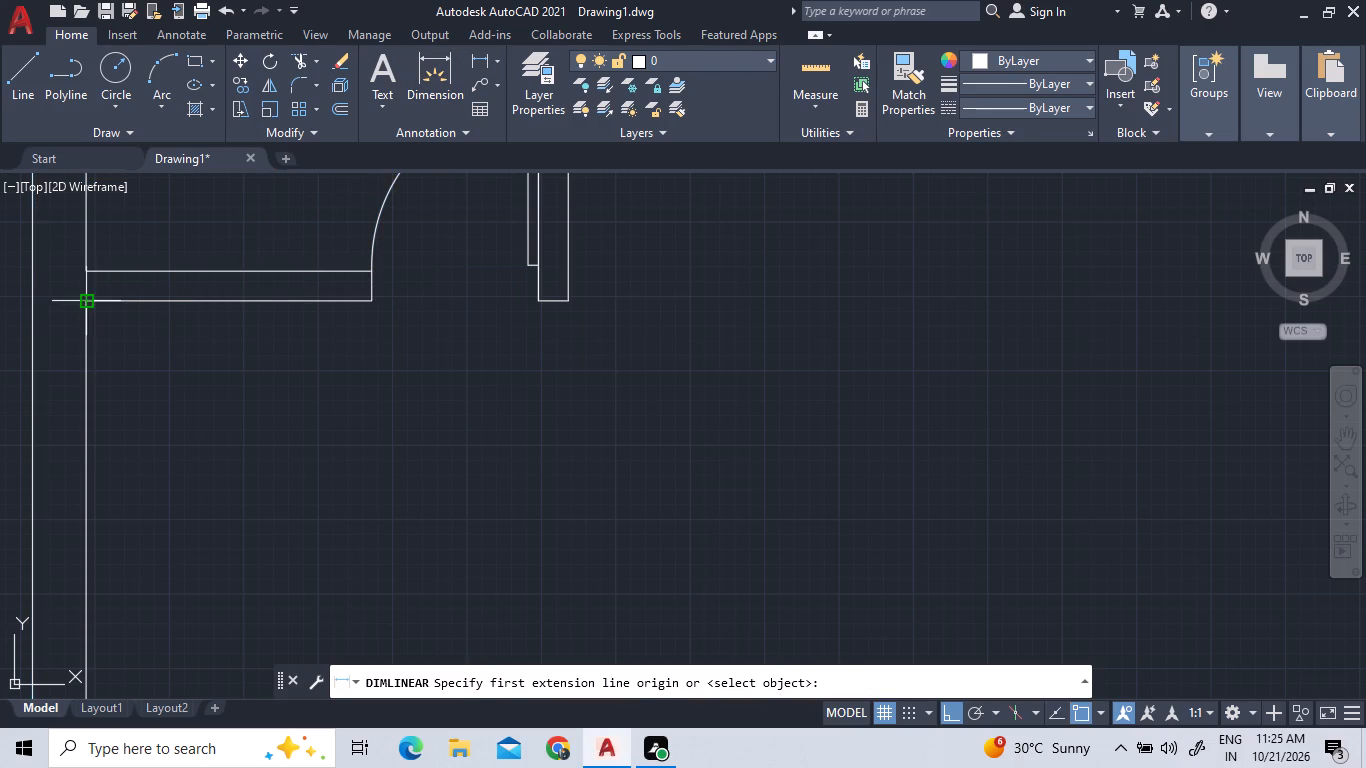
left_click(89, 304)
left_click(377, 296)
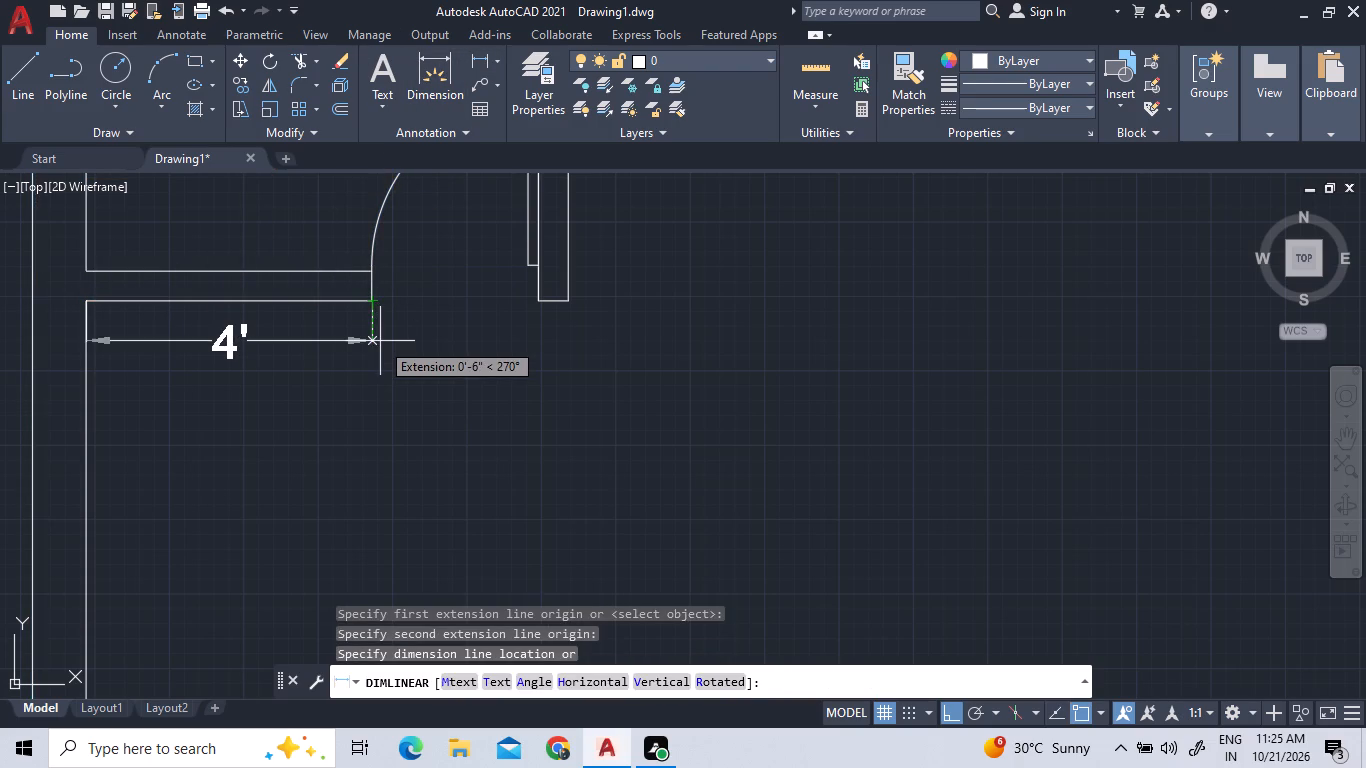
right_click(381, 341)
left_click(412, 346)
scroll(418, 342, "down", 3)
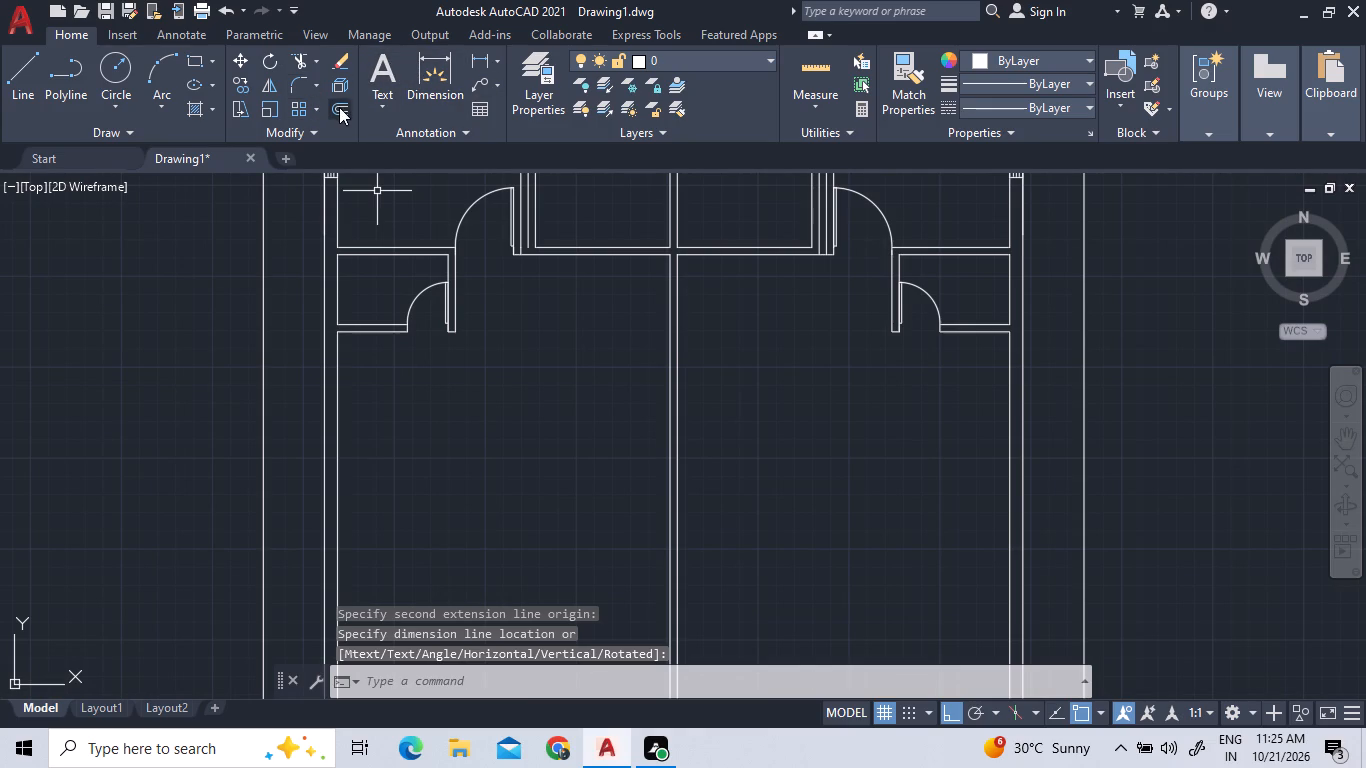
Offset both small spaces' lower wall lines downward and the outer walls' inner faces inward by 4' in each unit.
left_click(340, 107)
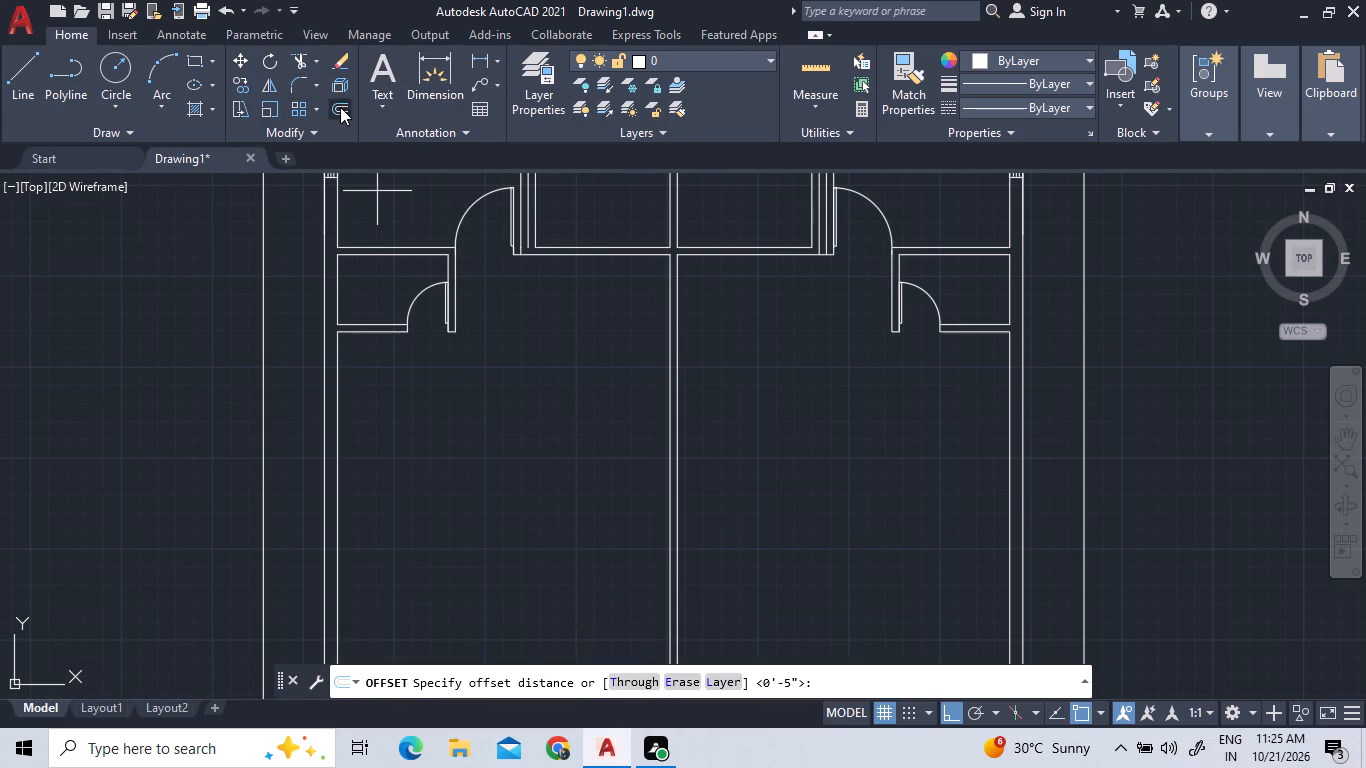
type("4'")
key("Return")
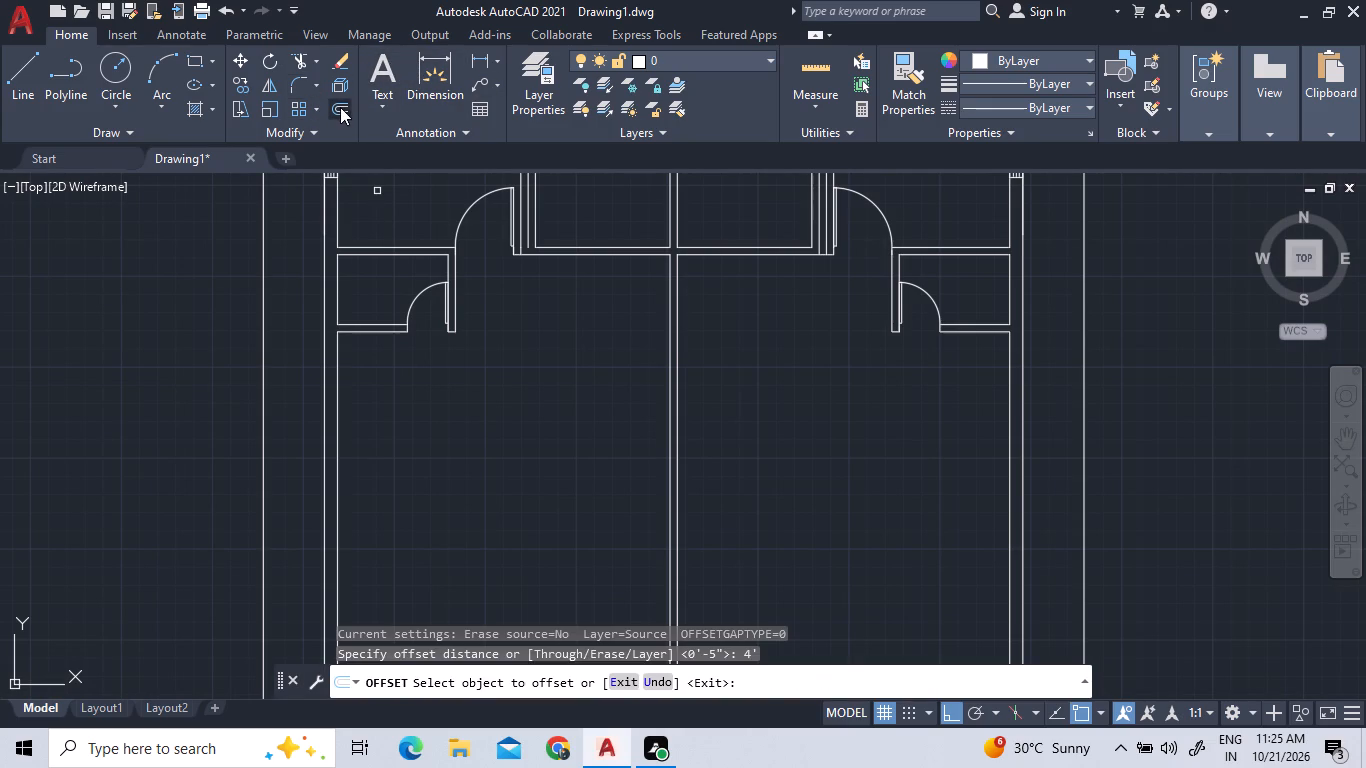
left_click(382, 332)
left_click(380, 362)
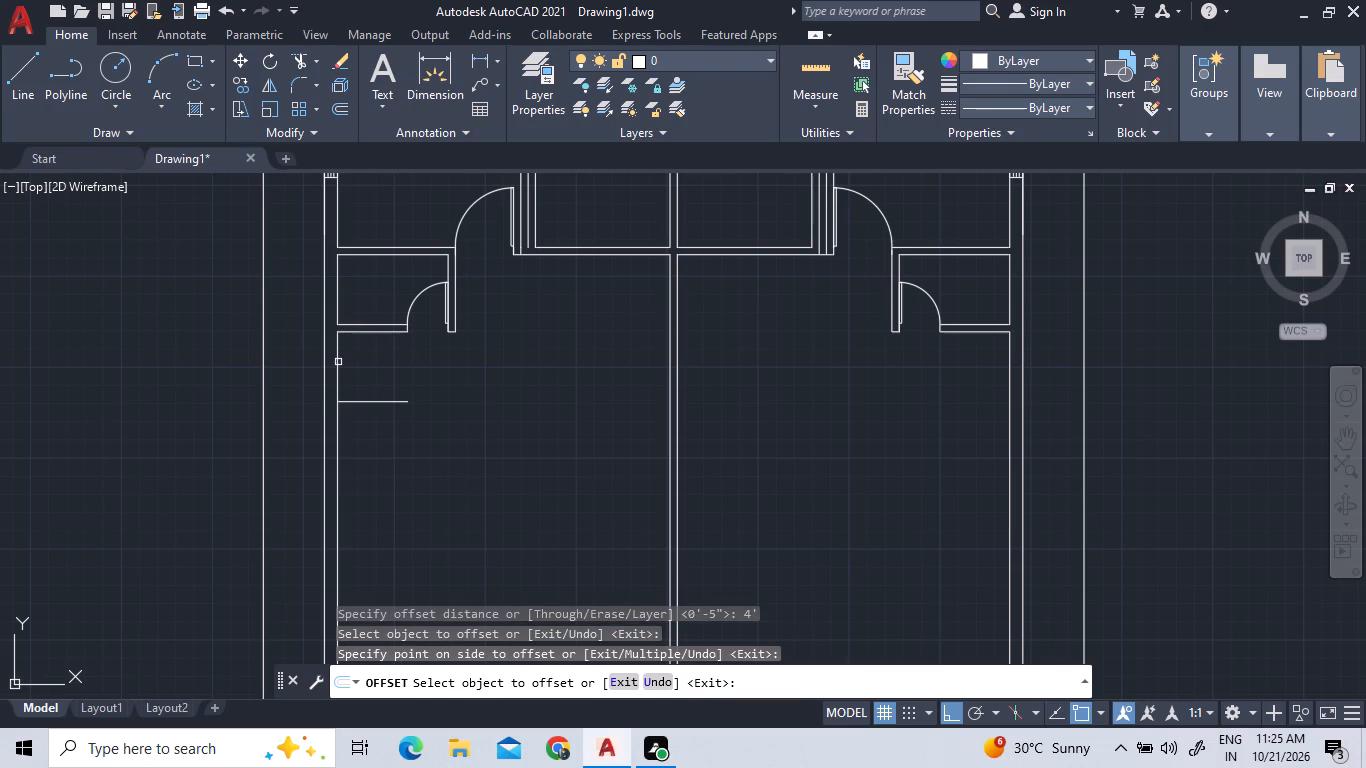
left_click(972, 330)
left_click(977, 390)
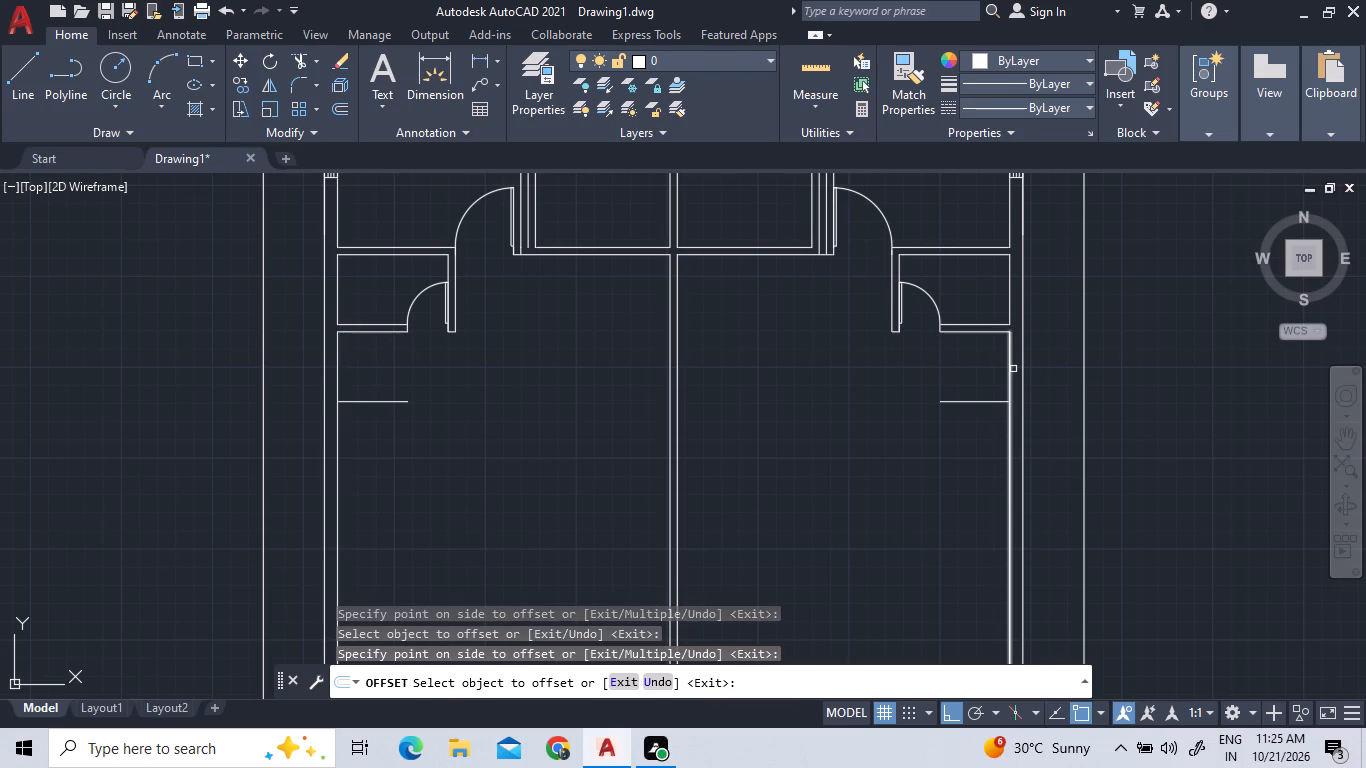
left_click(1011, 370)
left_click(937, 390)
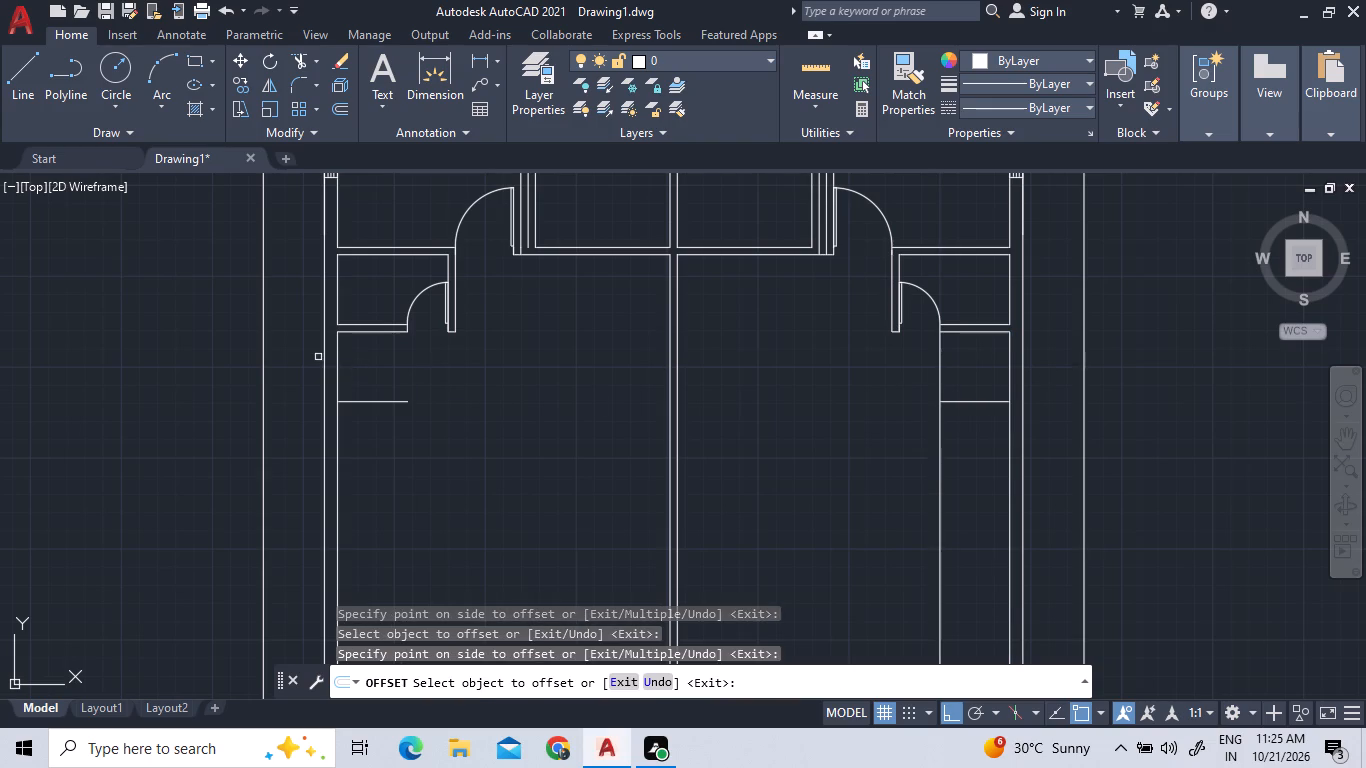
left_click(336, 360)
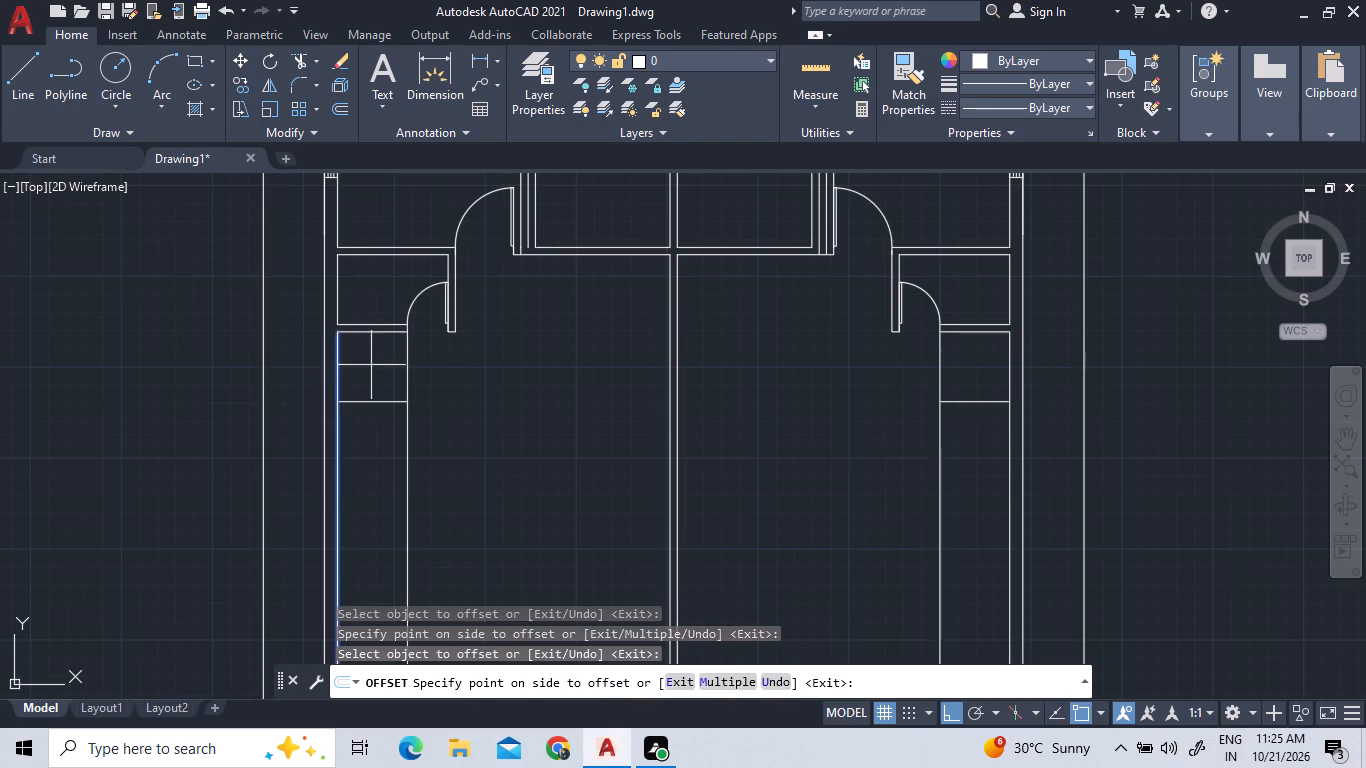
left_click(371, 365)
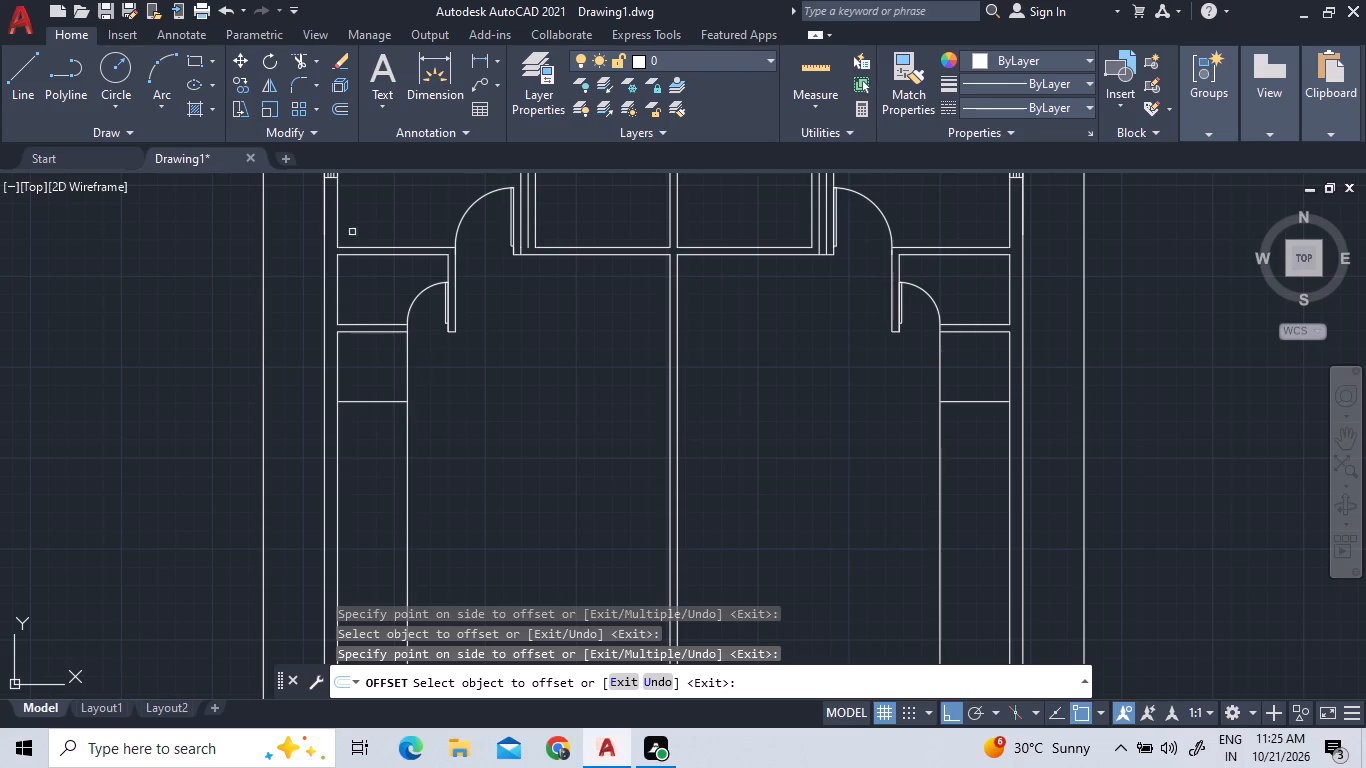
In the left unit, offset the new vertical line toward the outer wall and the new horizontal line downward by 5".
left_click(341, 108)
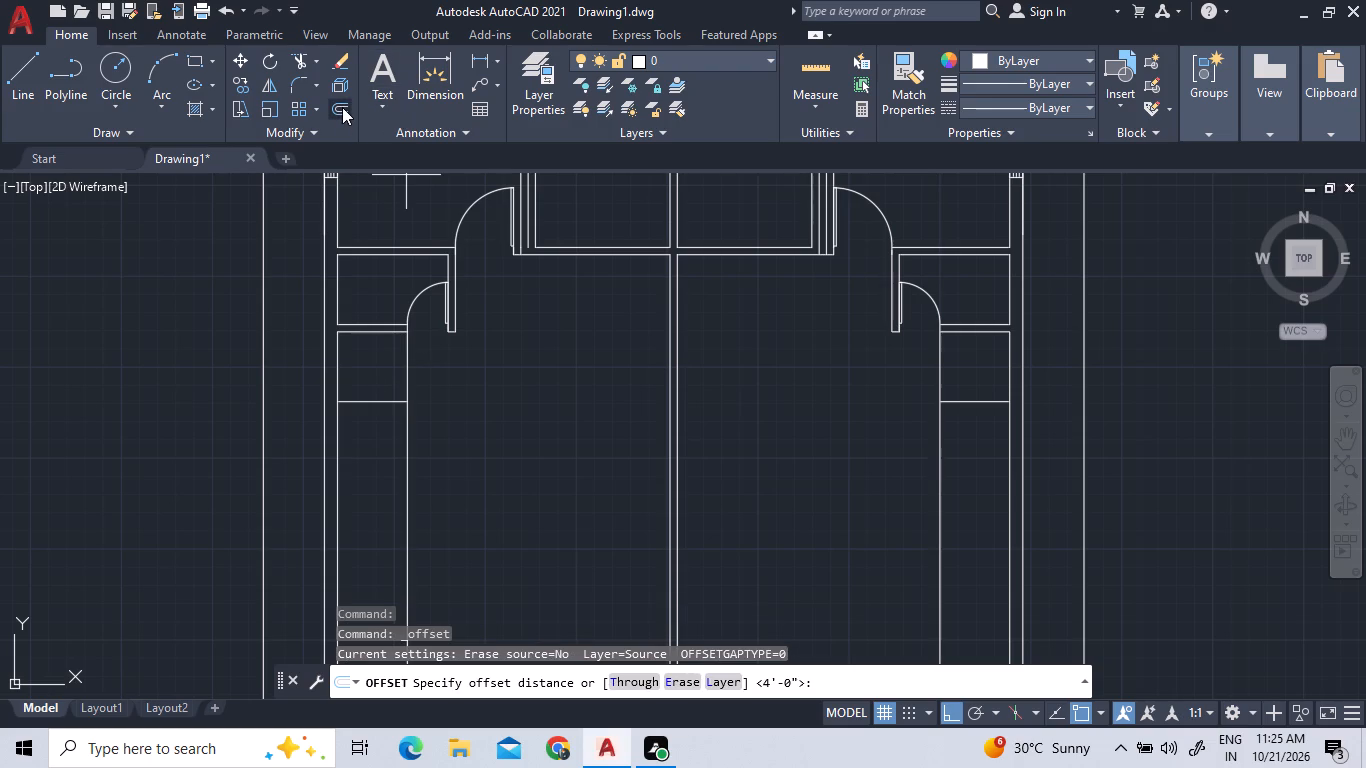
key("5")
key("shift+quotedbl")
key("Return")
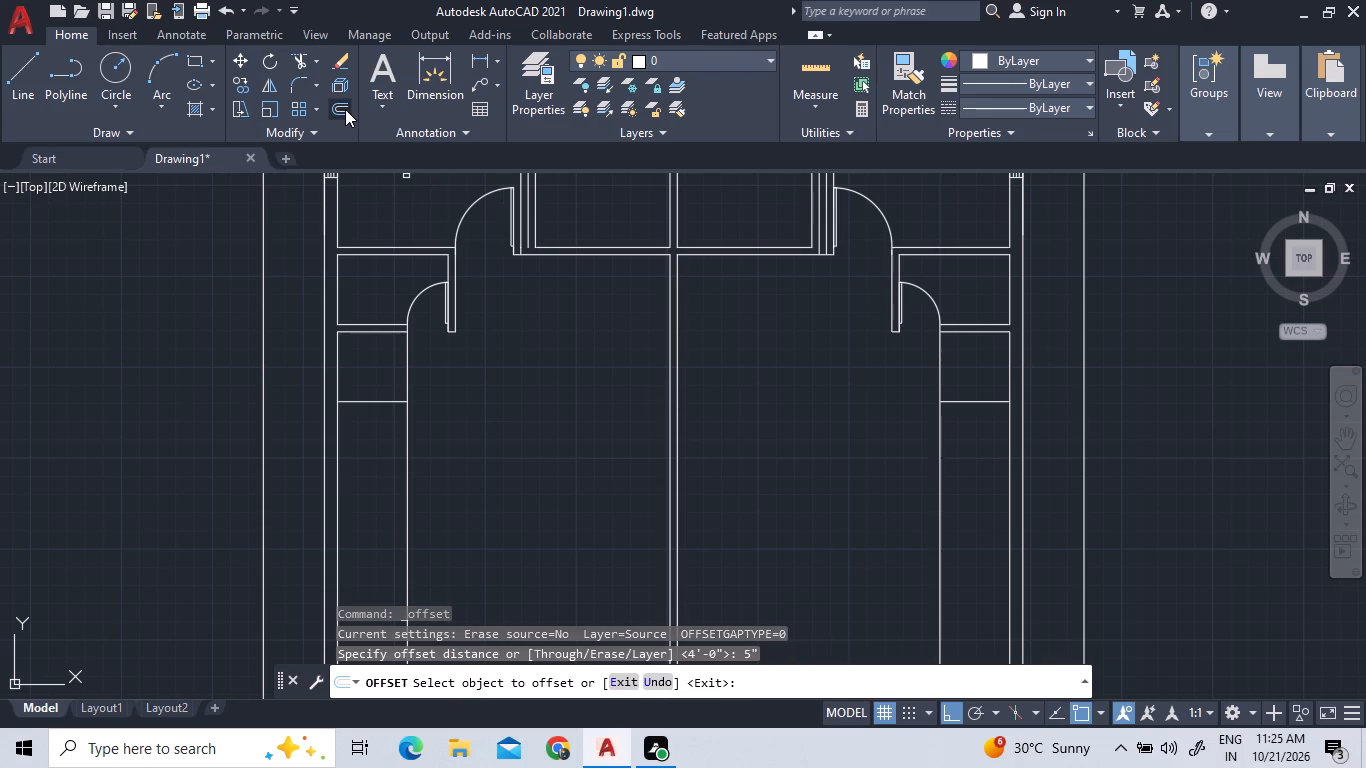
key("Return")
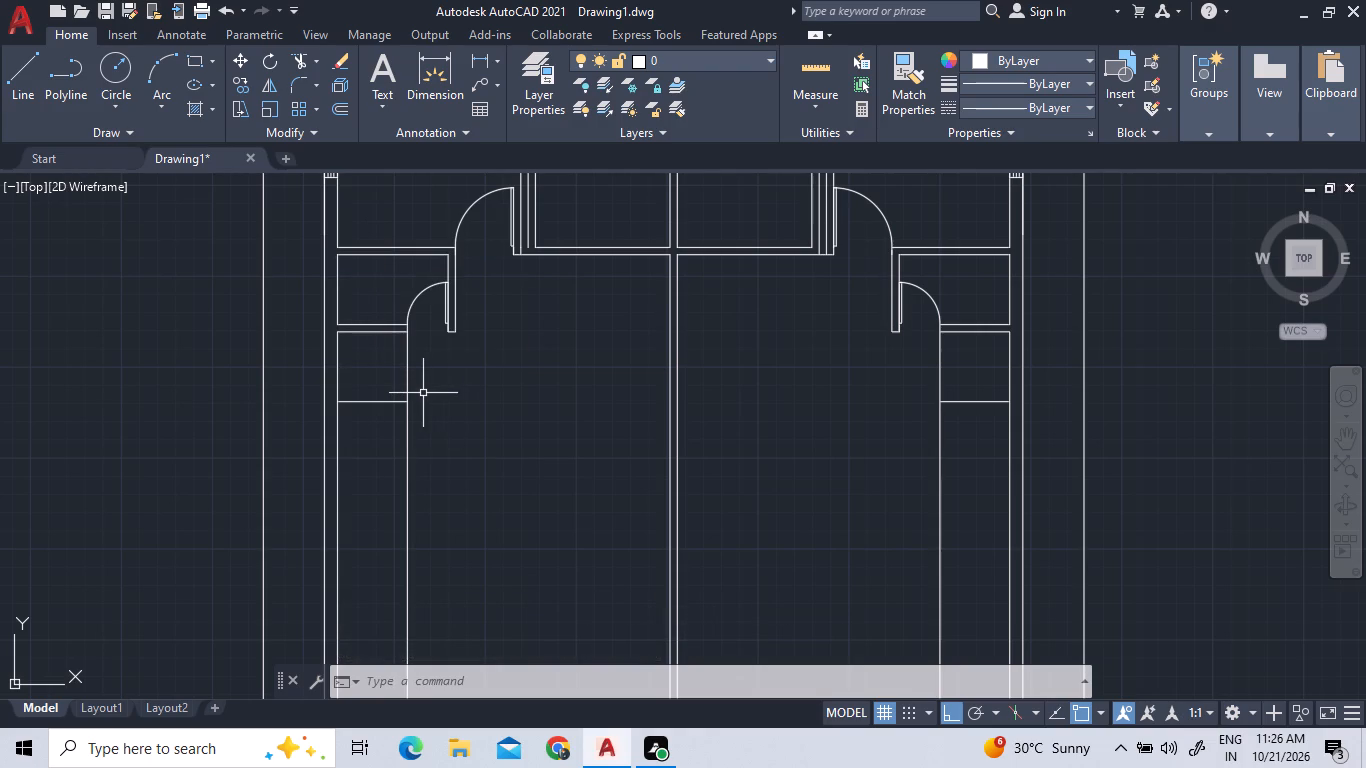
left_click(341, 110)
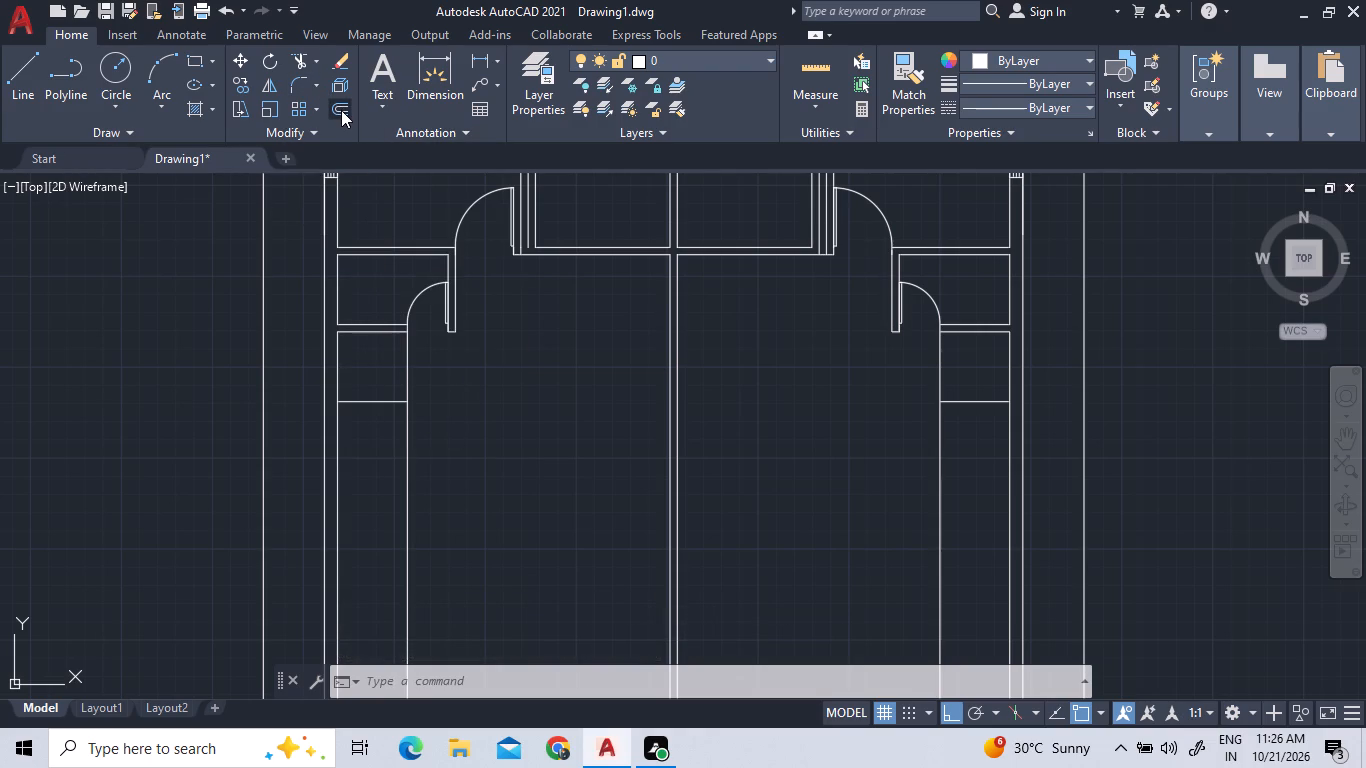
left_click(341, 109)
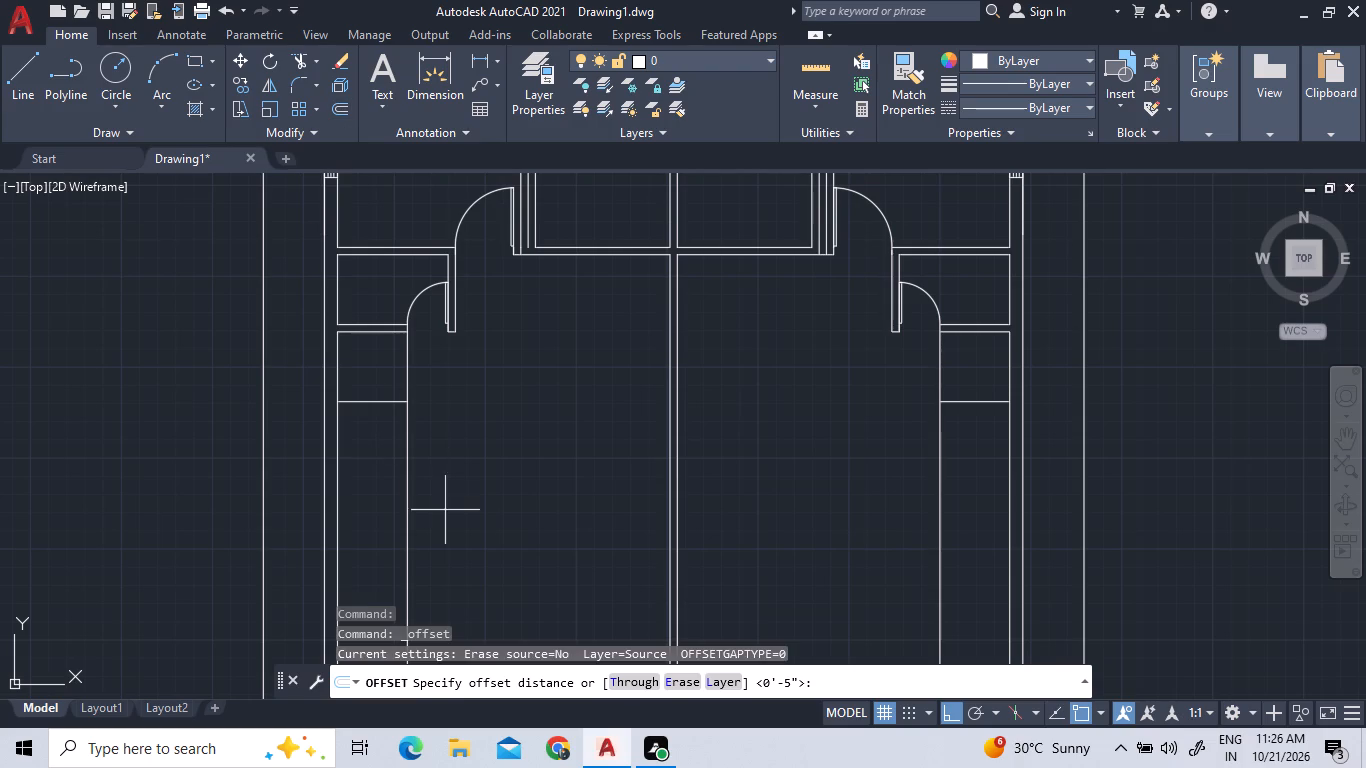
right_click(524, 522)
left_click(615, 254)
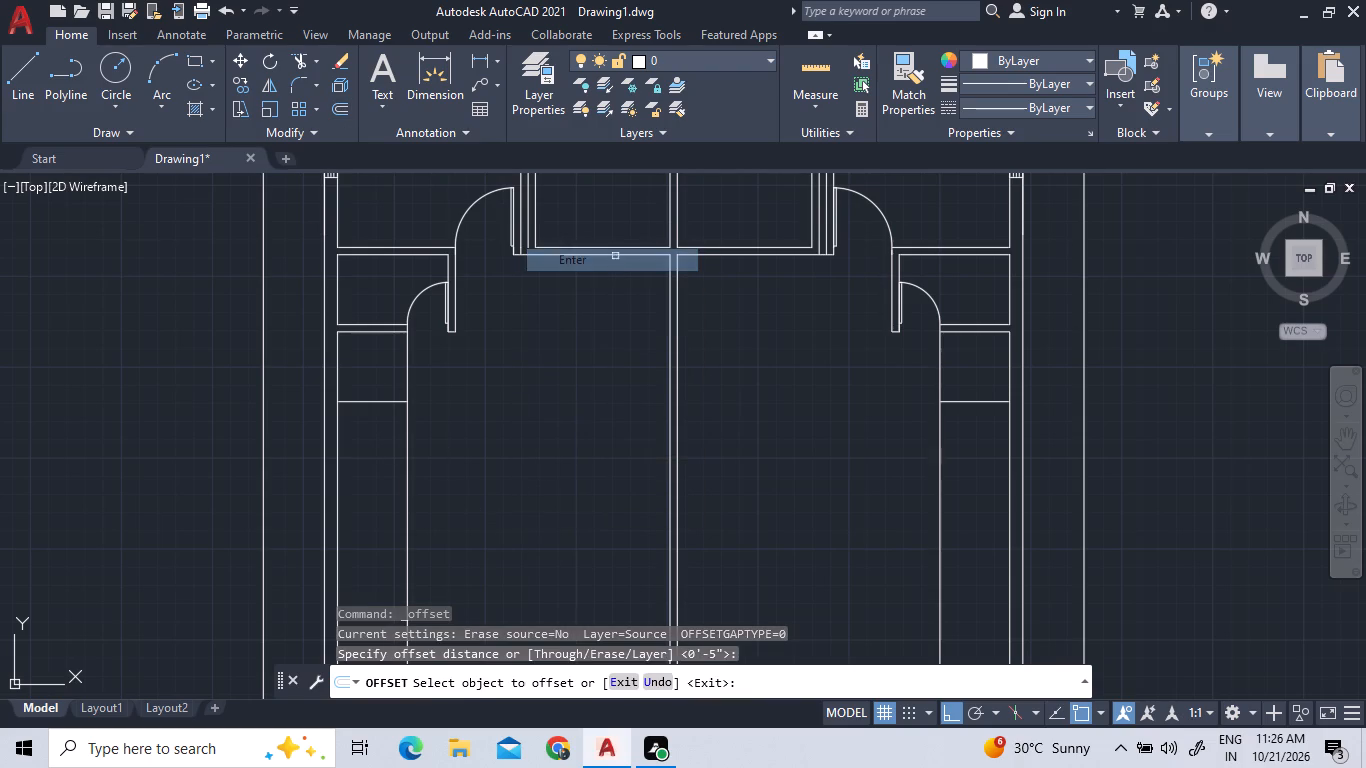
left_click(406, 370)
left_click(384, 372)
left_click(377, 402)
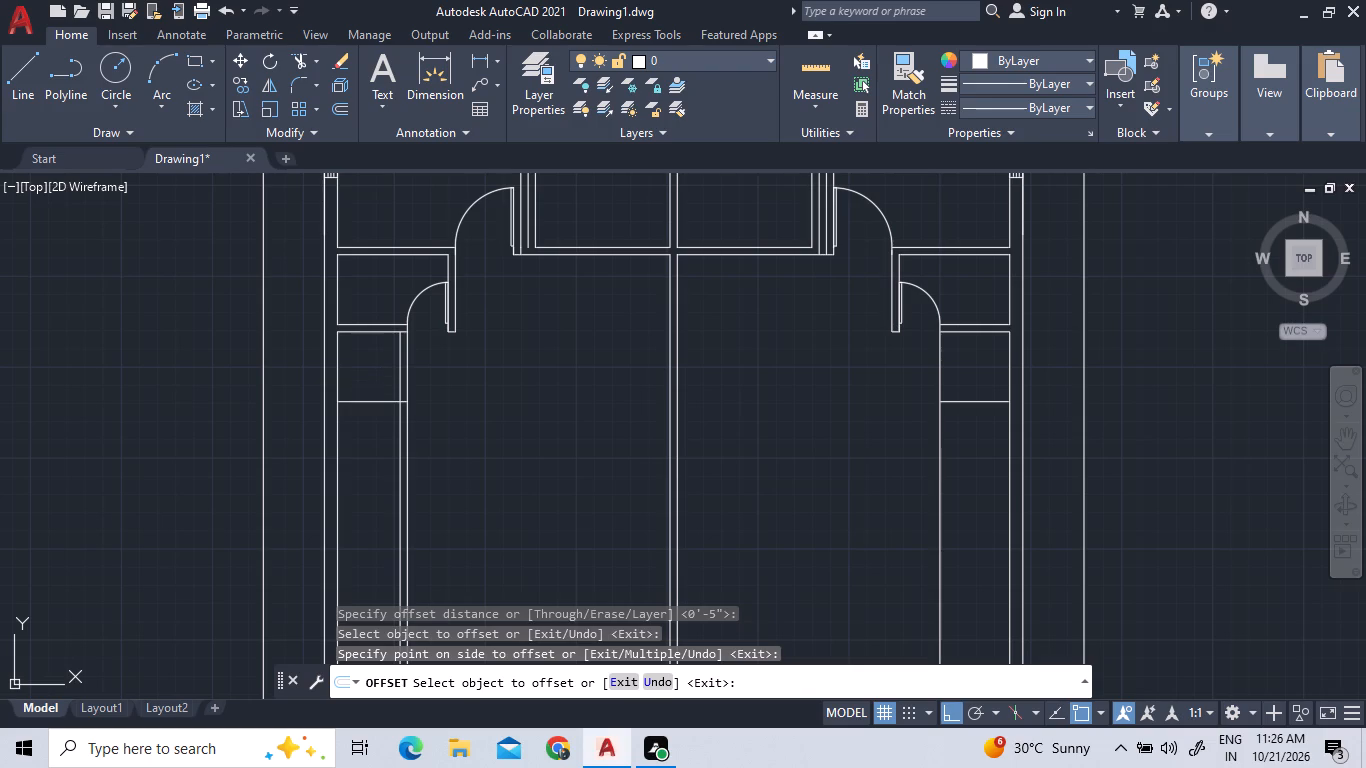
left_click(374, 416)
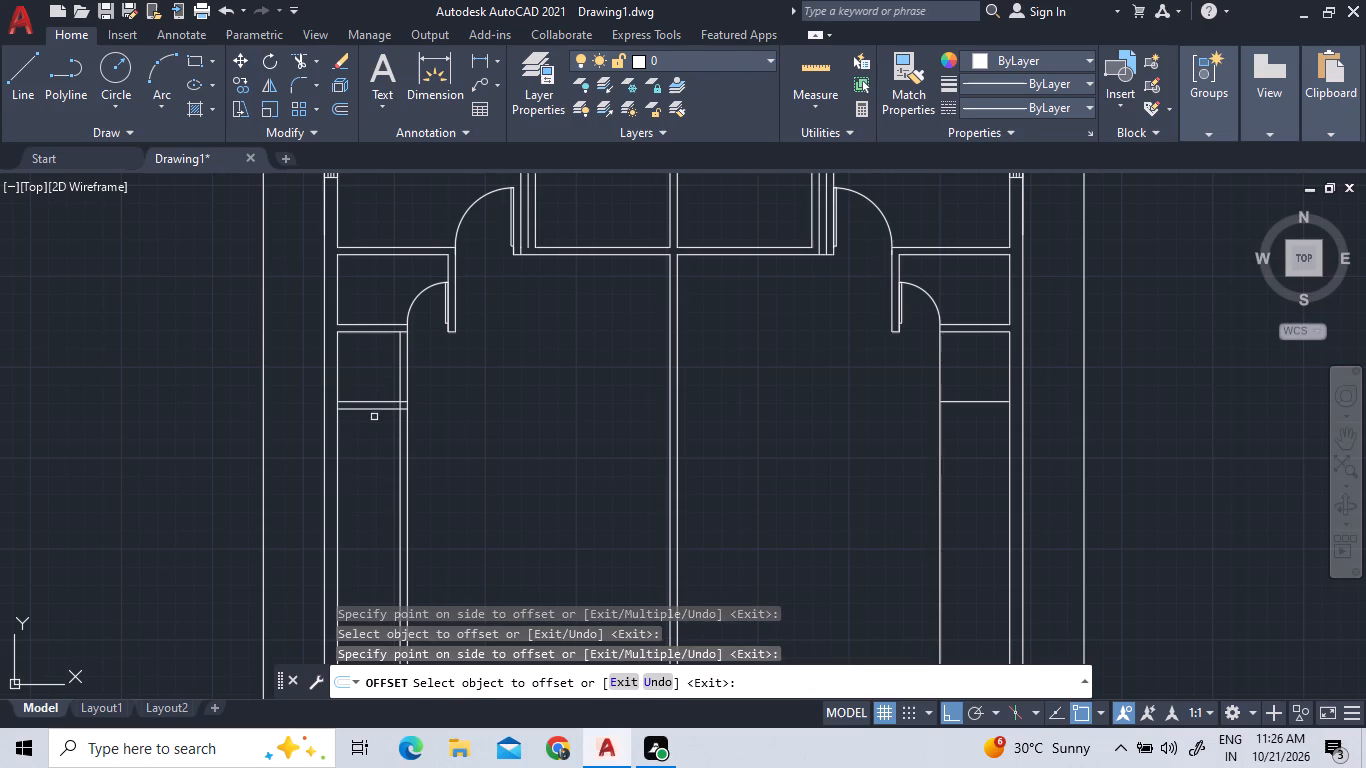
In the right unit, offset the new vertical line toward the outer wall and the new horizontal line downward by 5".
left_click(940, 375)
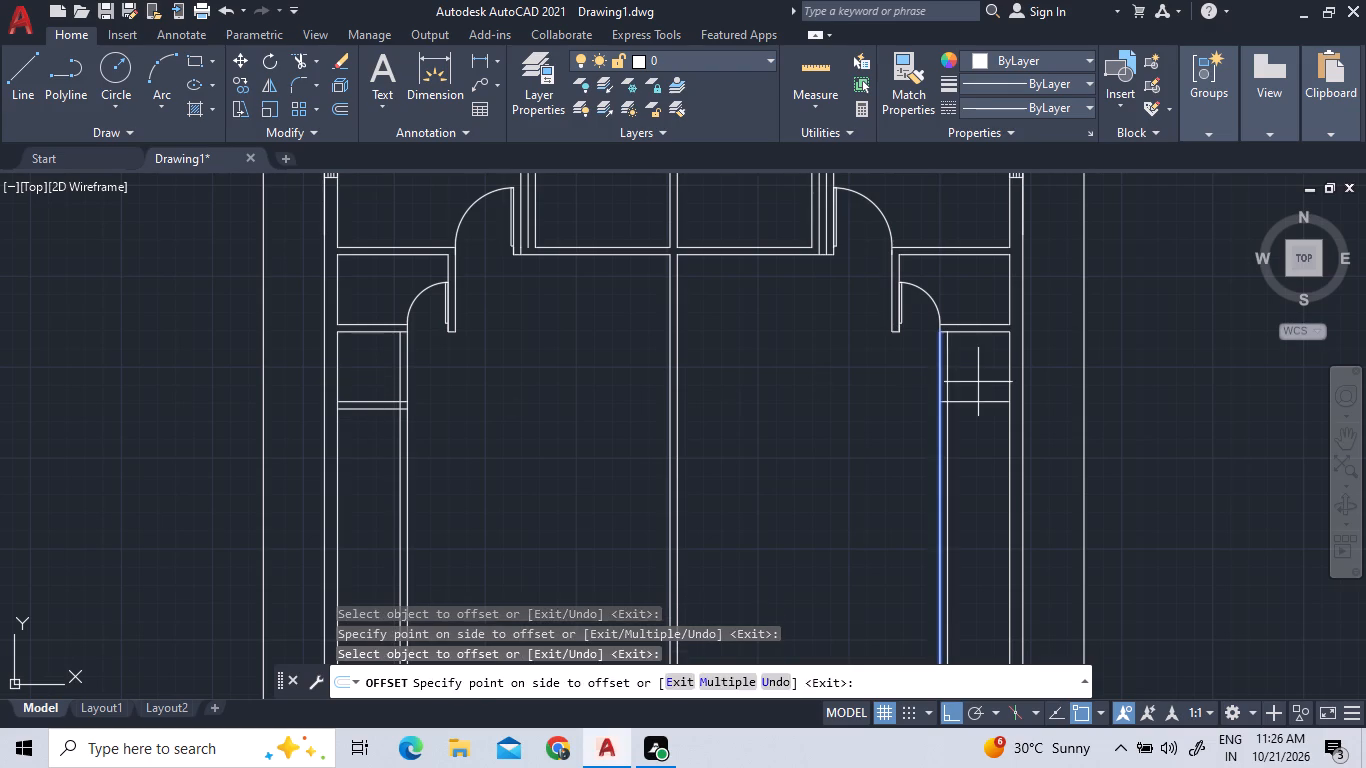
left_click(978, 382)
left_click(967, 402)
left_click(966, 421)
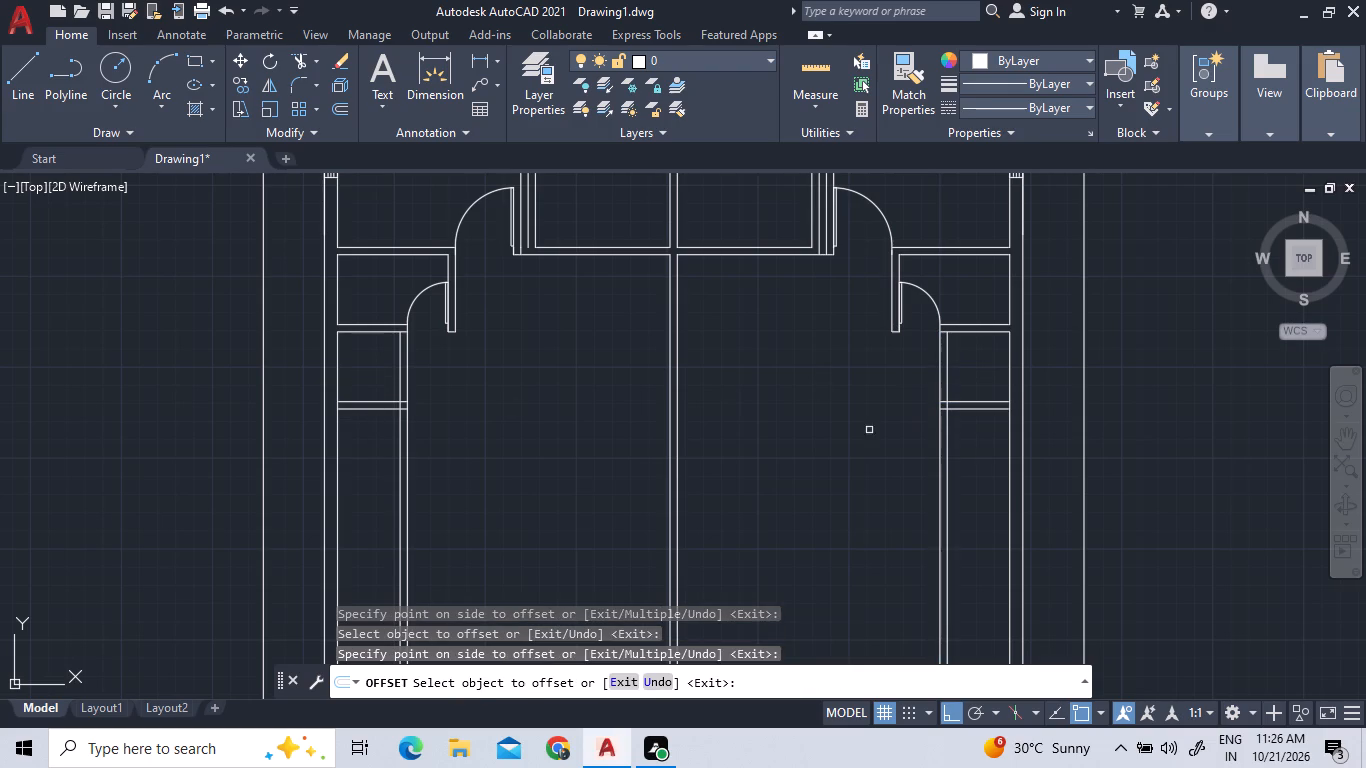
right_click(433, 519)
left_click(527, 314)
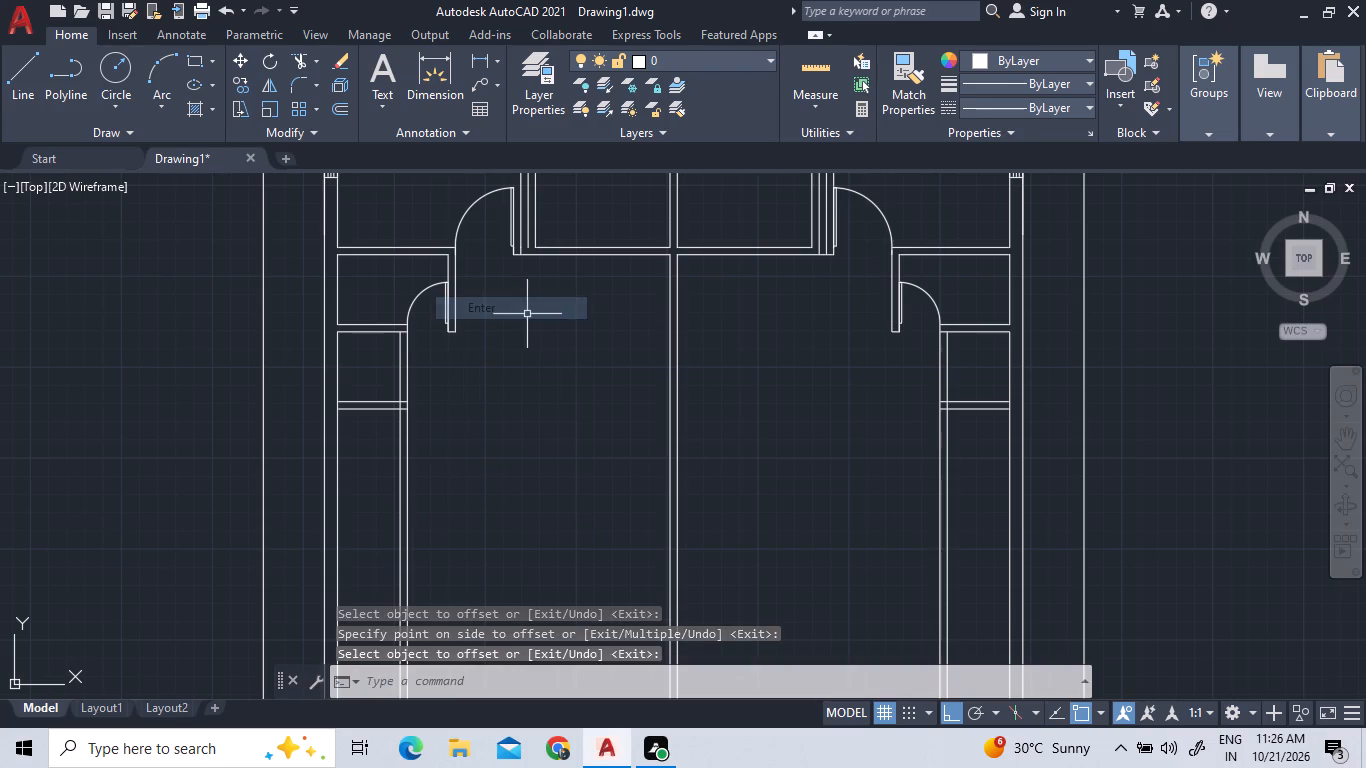
Trim both vertical wall lines below the new compartments' lower walls in the left and right units.
left_click(298, 61)
left_click(448, 499)
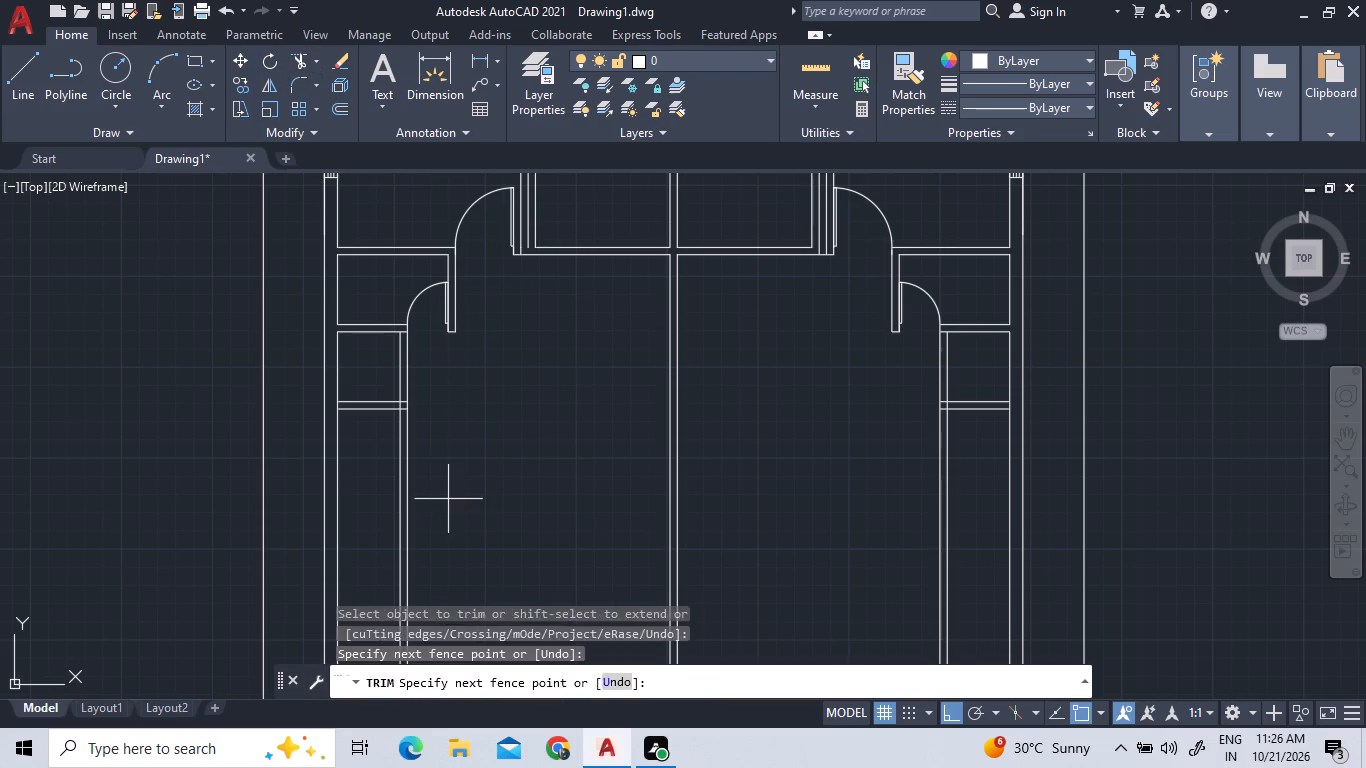
left_click(383, 483)
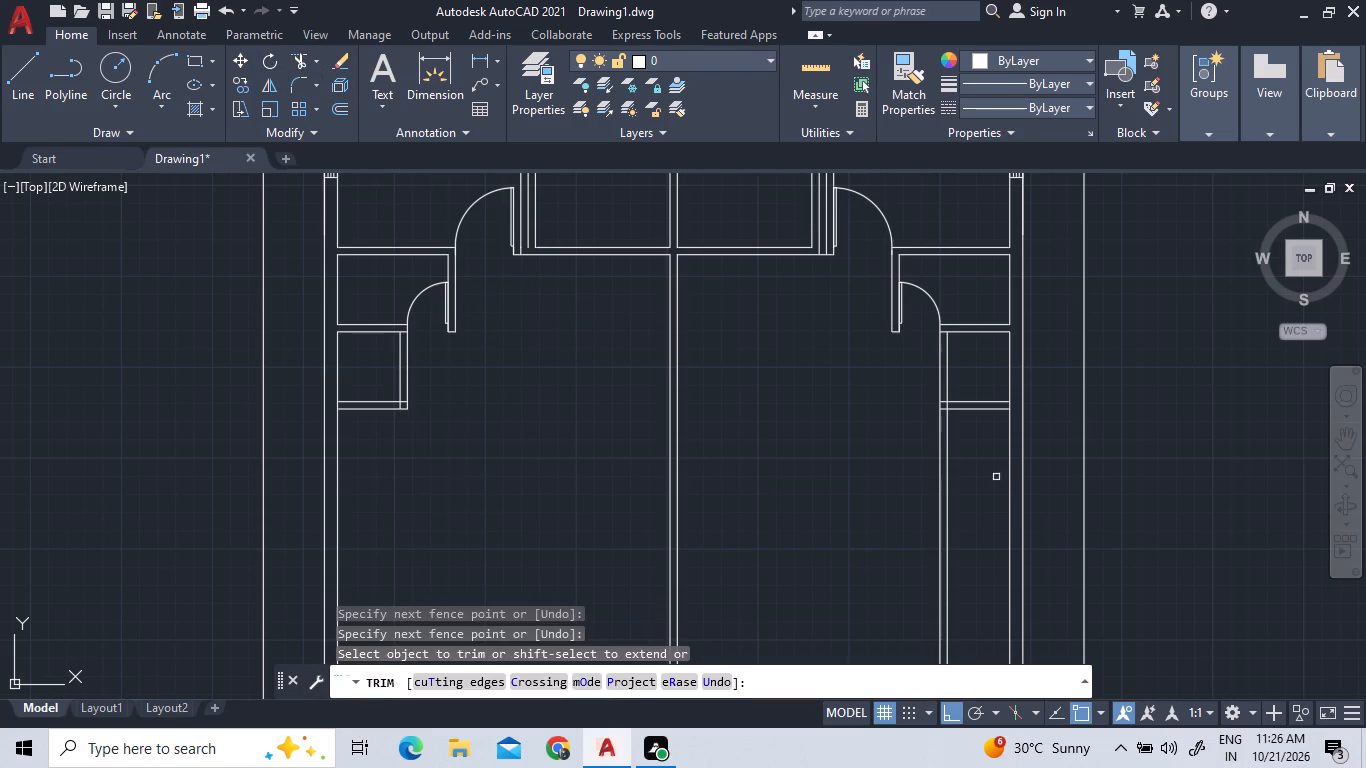
left_click(986, 473)
left_click(908, 482)
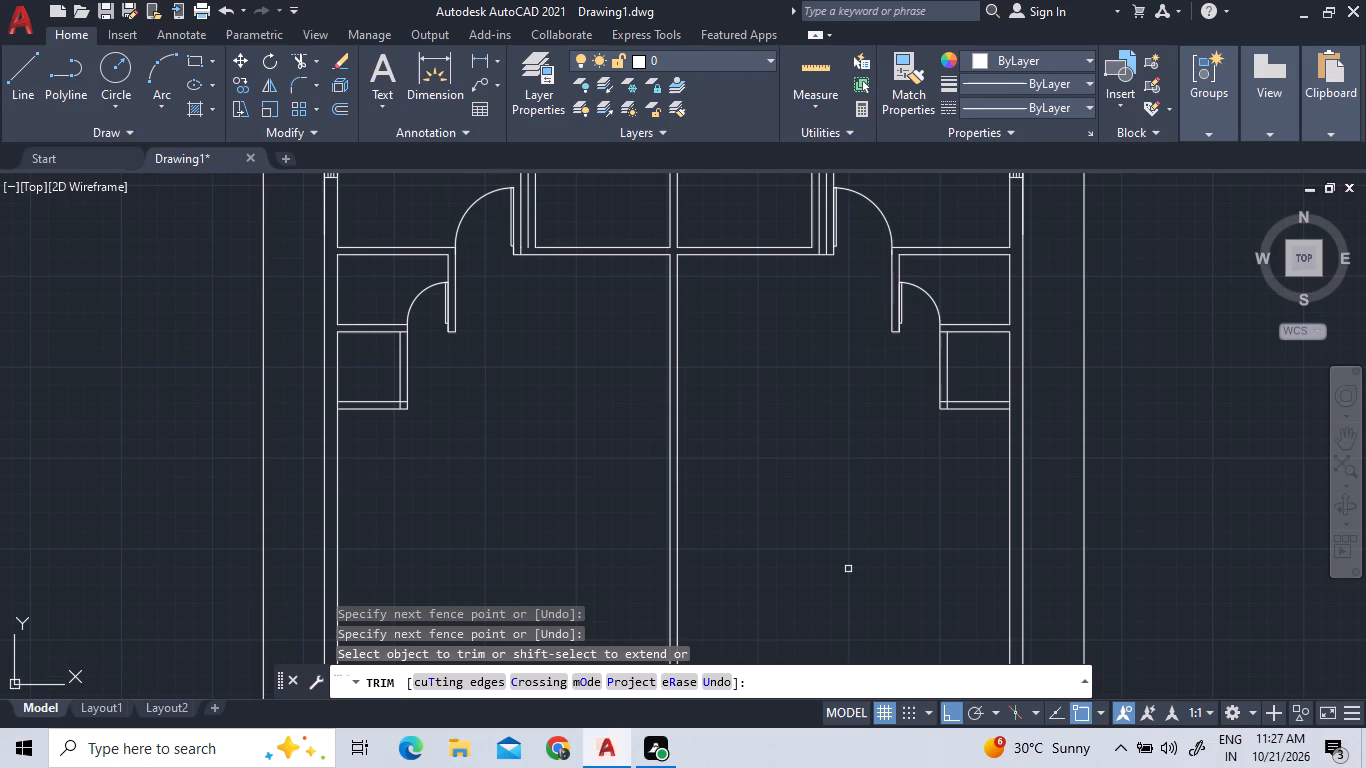
scroll(406, 413, "up", 2)
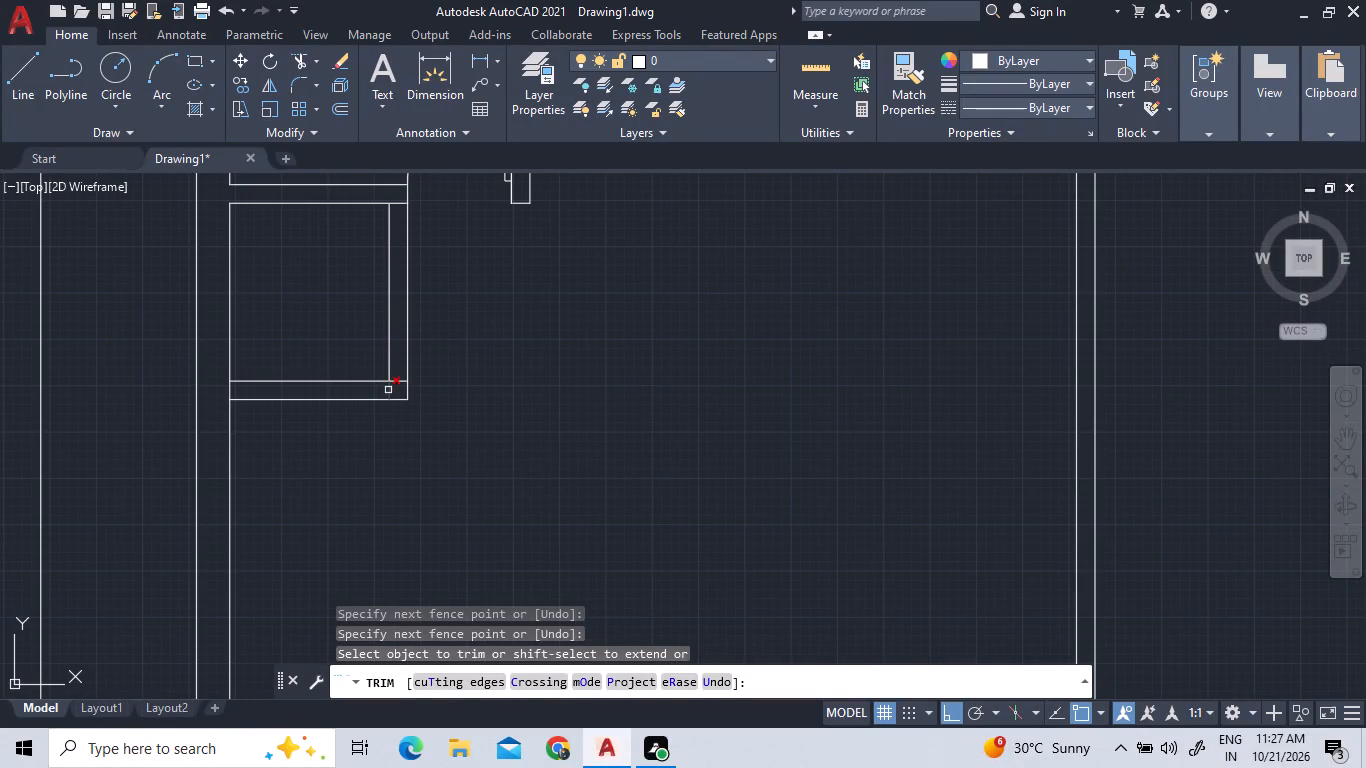
Trim the overlapping wall-line stubs at the corners and outer-wall junctions of the new compartments in both units.
left_click(388, 390)
left_click(398, 378)
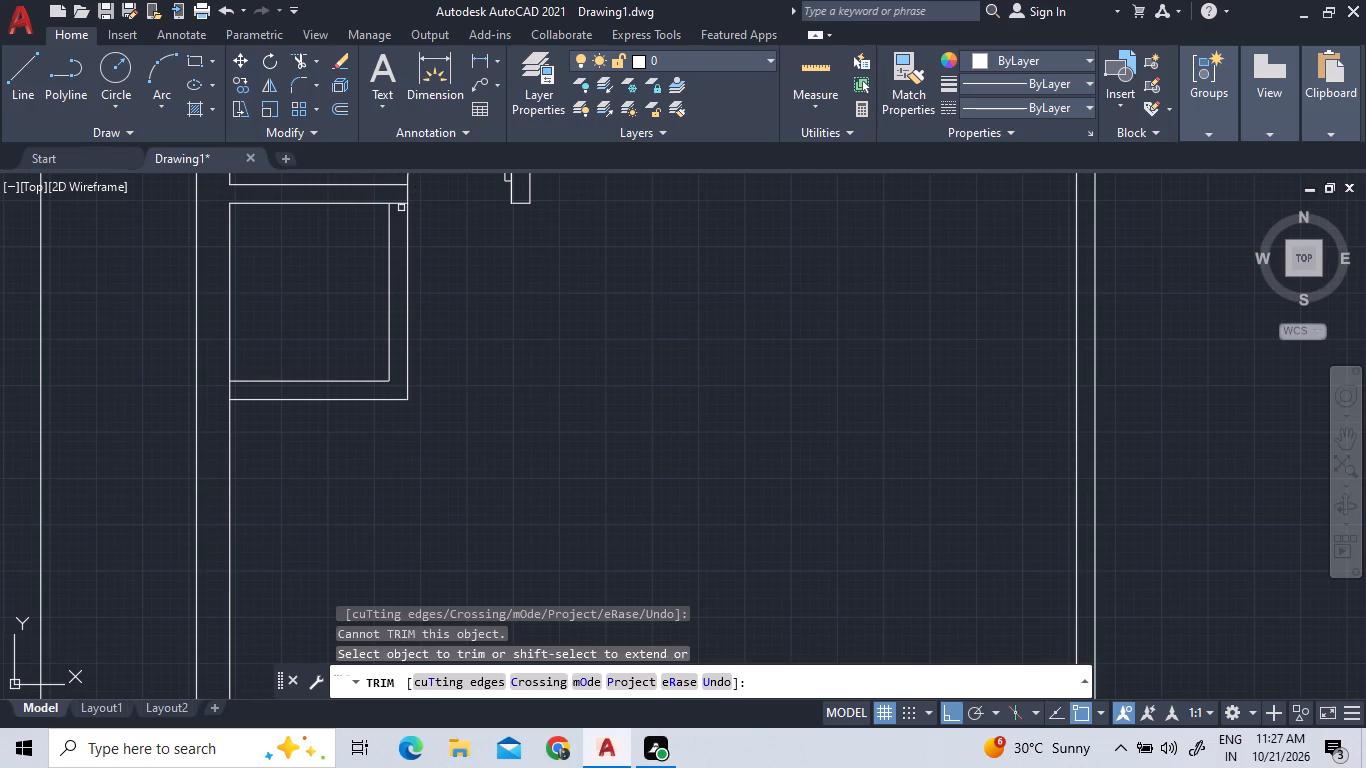
left_click(232, 390)
scroll(596, 484, "down", 2)
scroll(1188, 459, "up", 1)
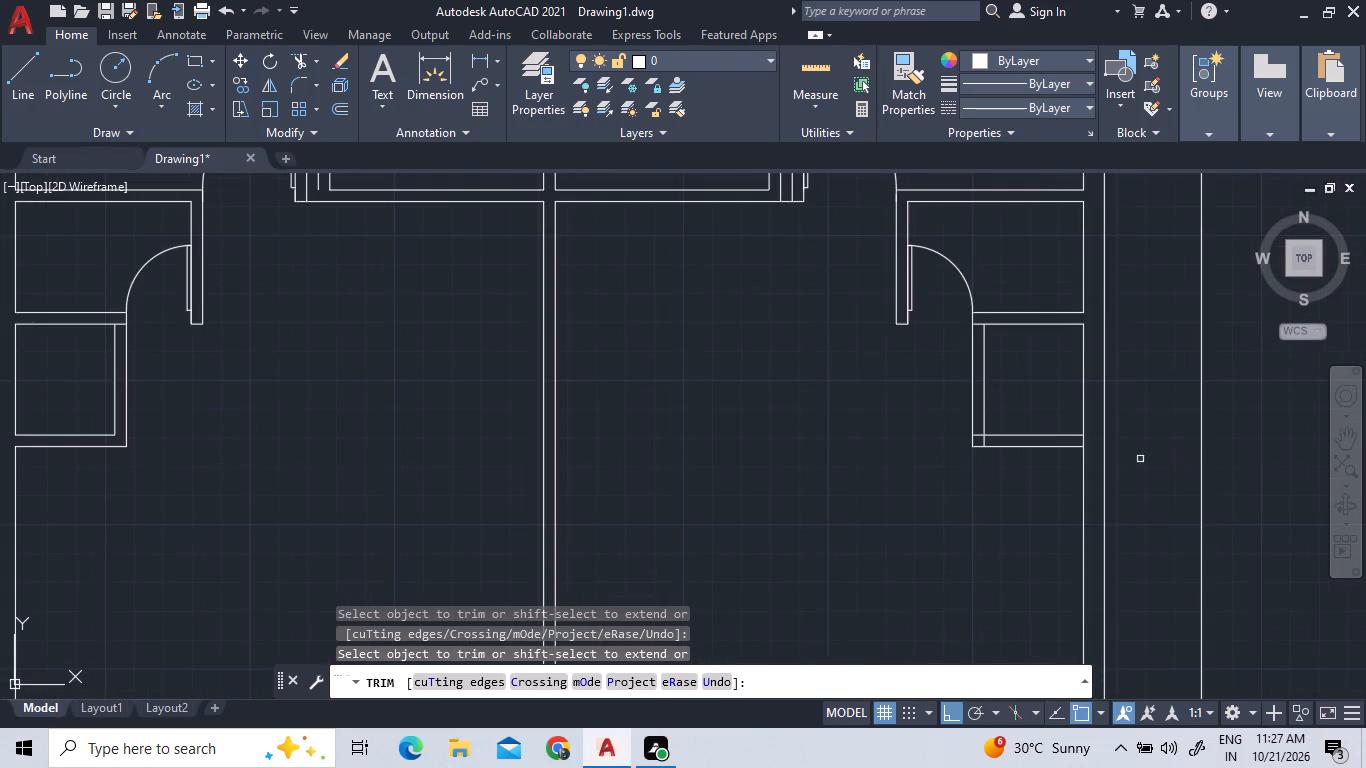
scroll(1099, 457, "up", 1)
left_click(1069, 433)
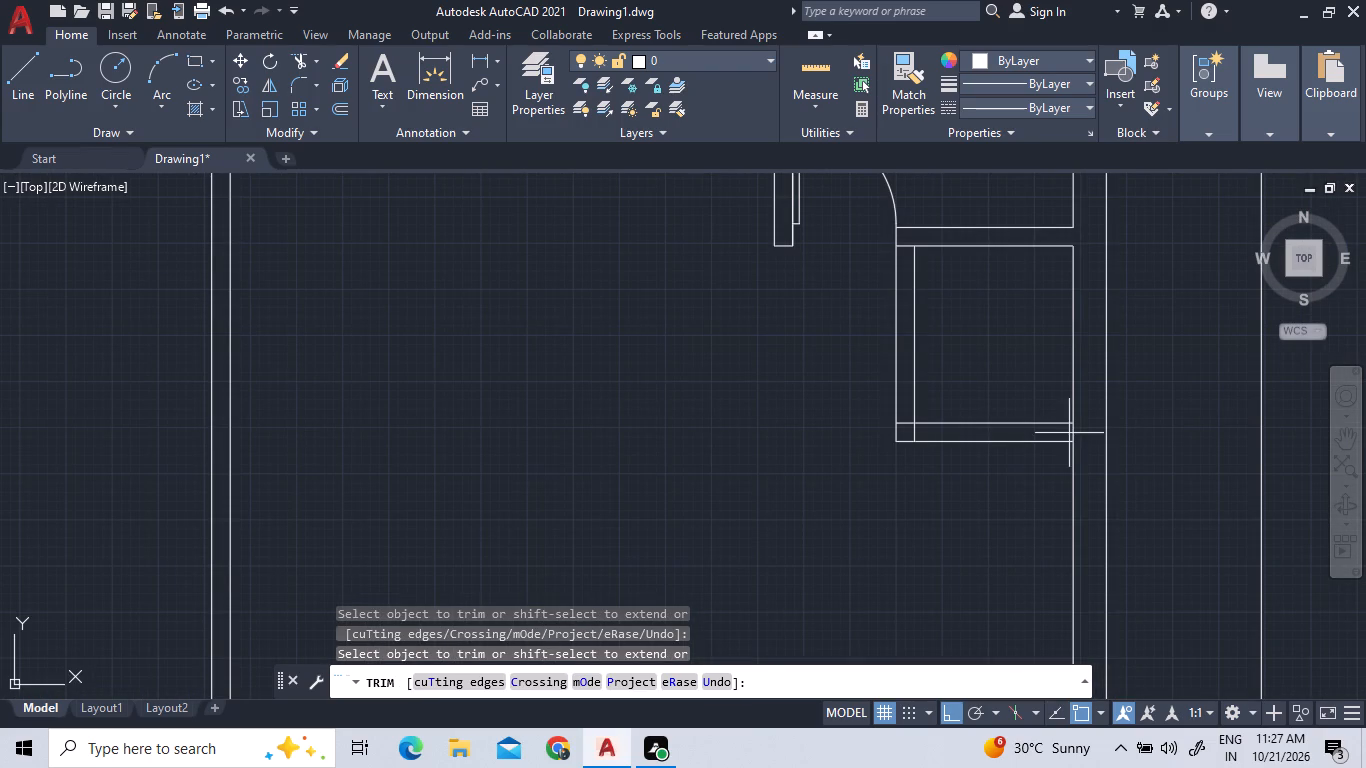
left_click(909, 435)
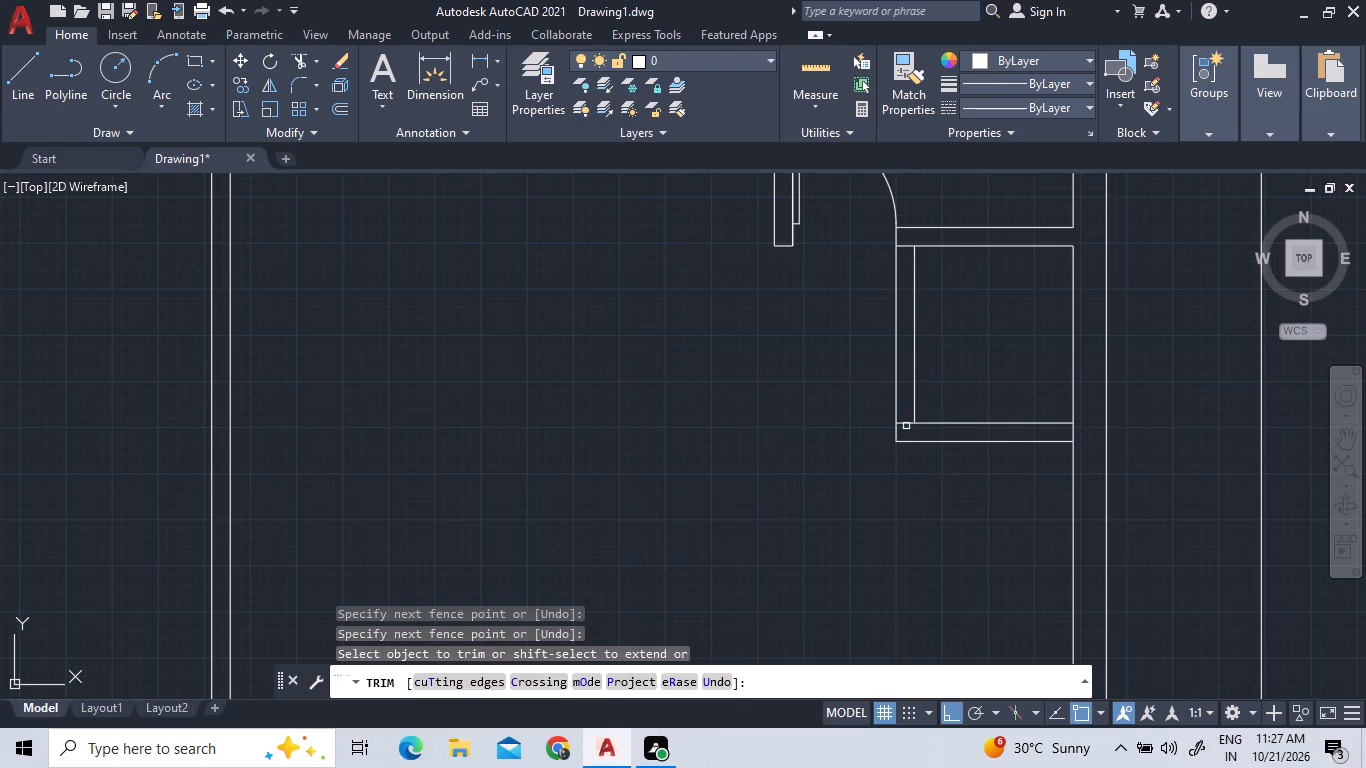
left_click(904, 425)
left_click(1076, 431)
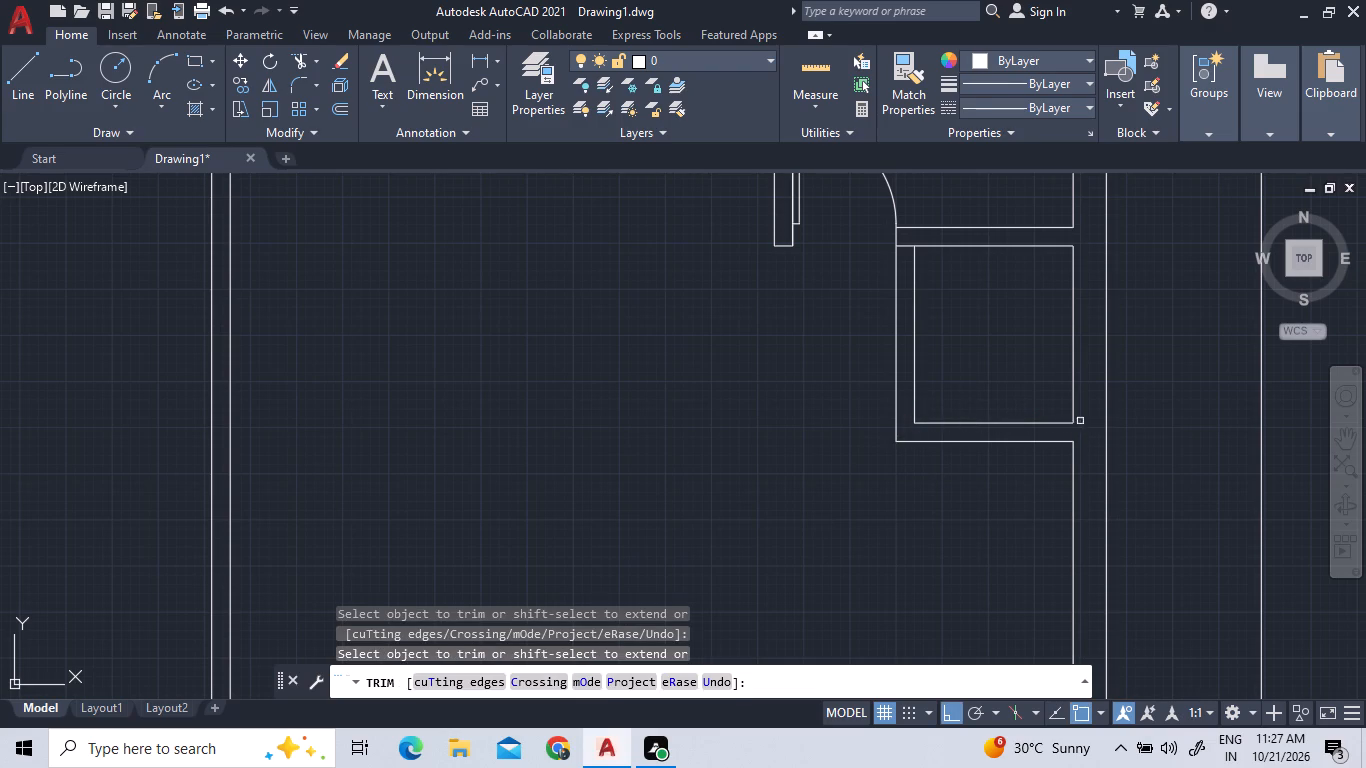
right_click(957, 384)
left_click(984, 398)
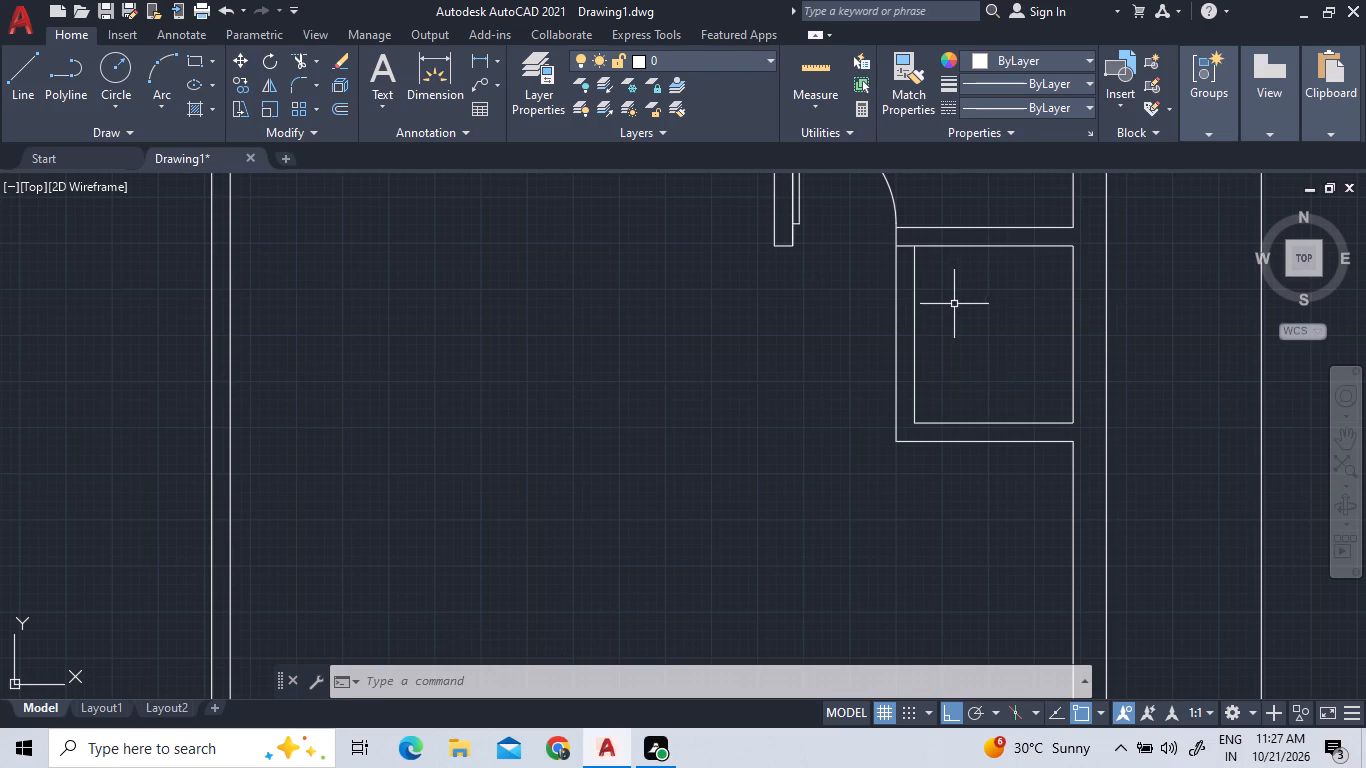
Insert a Door - Imperial block from the Architectural tool palette into the right unit's new compartment.
scroll(841, 423, "down", 3)
scroll(480, 310, "up", 1)
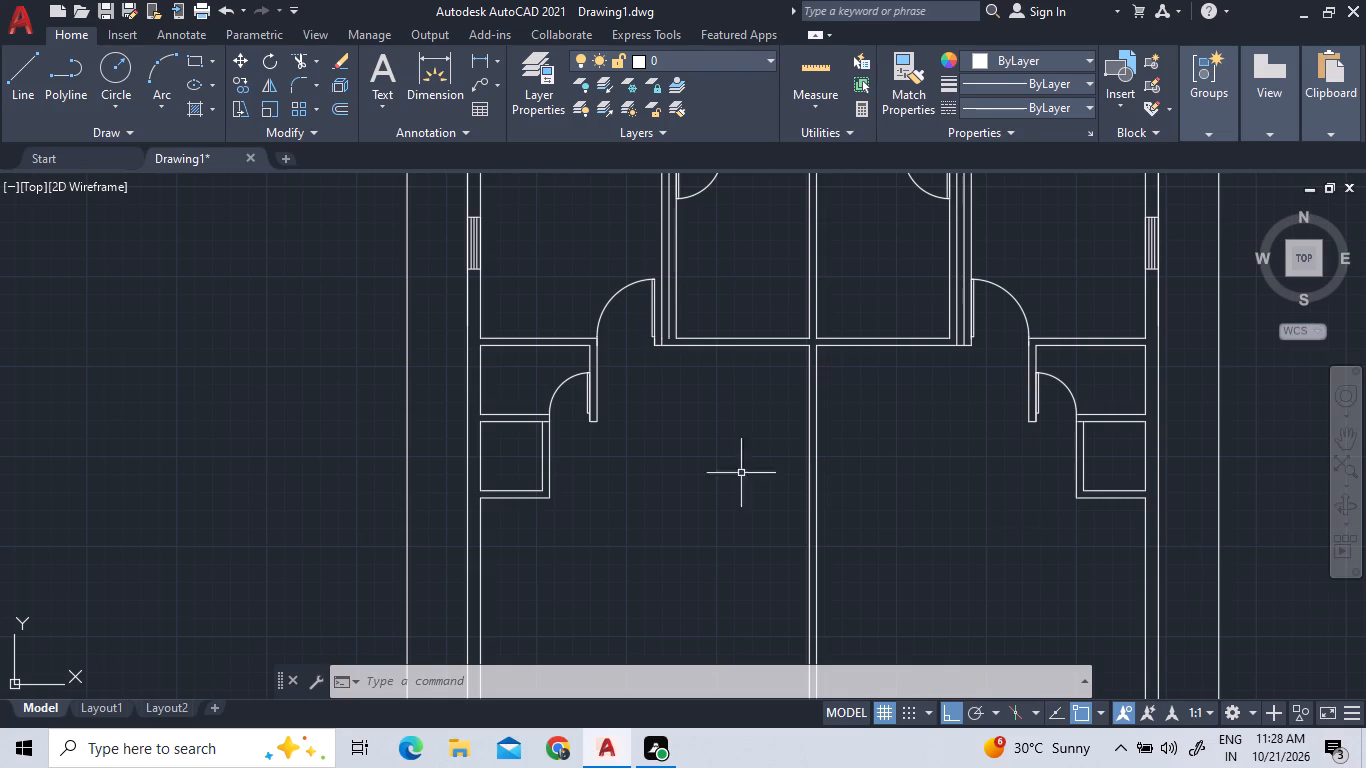
scroll(1218, 489, "up", 2)
scroll(1030, 429, "down", 2)
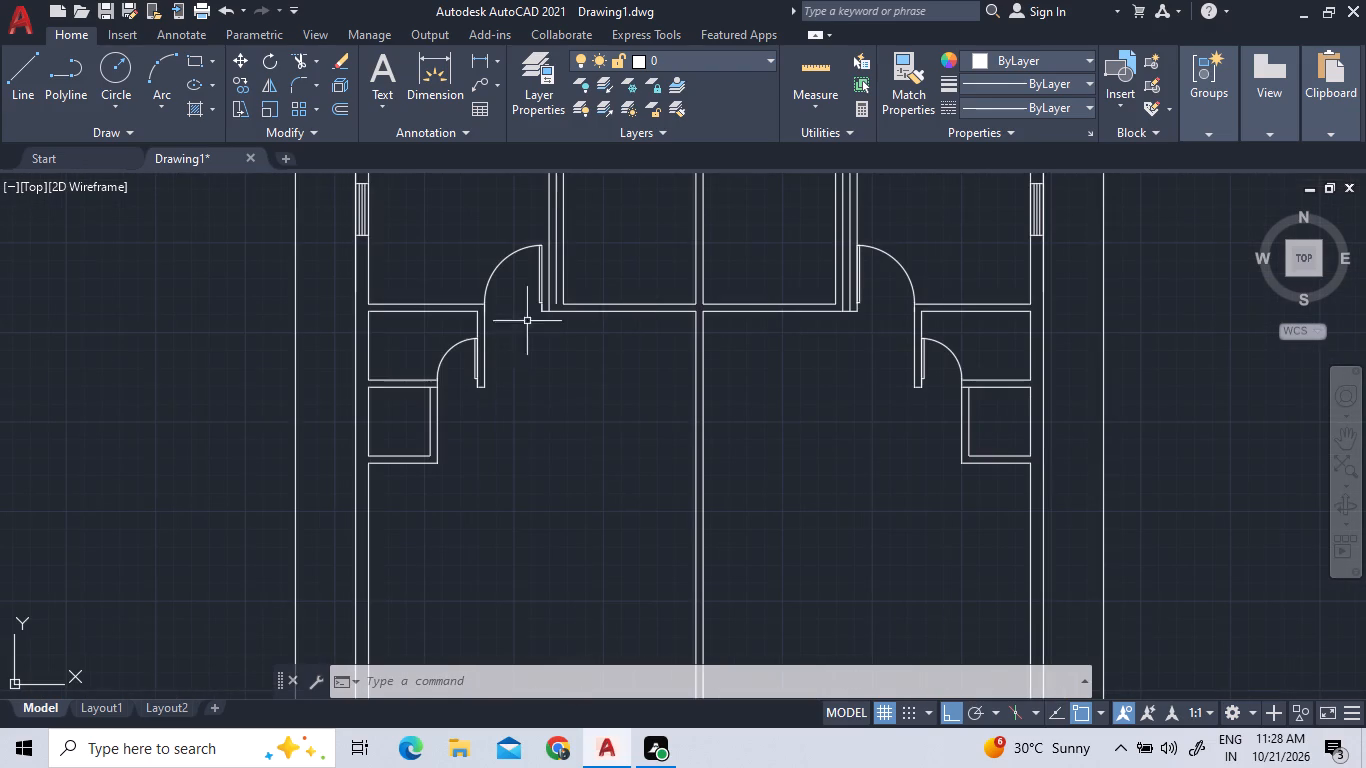
right_click(578, 388)
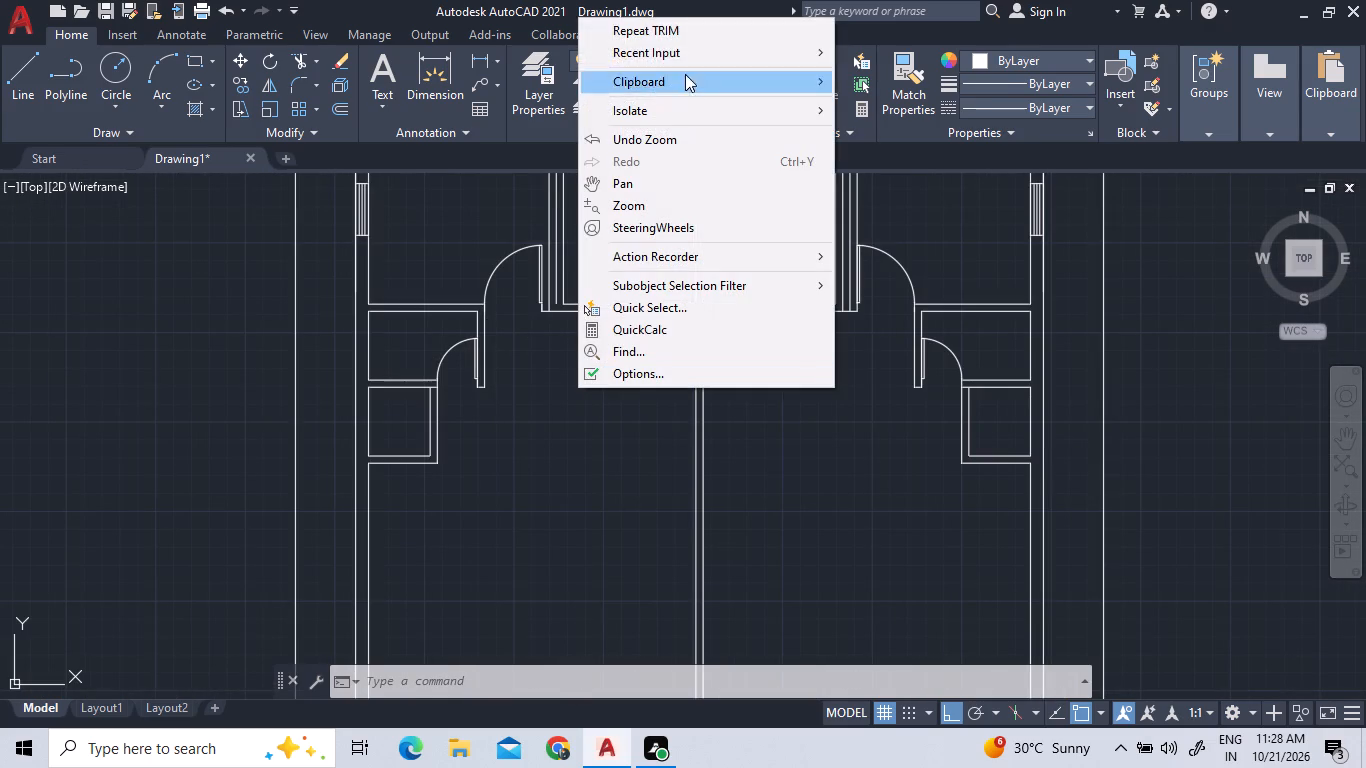
left_click(666, 55)
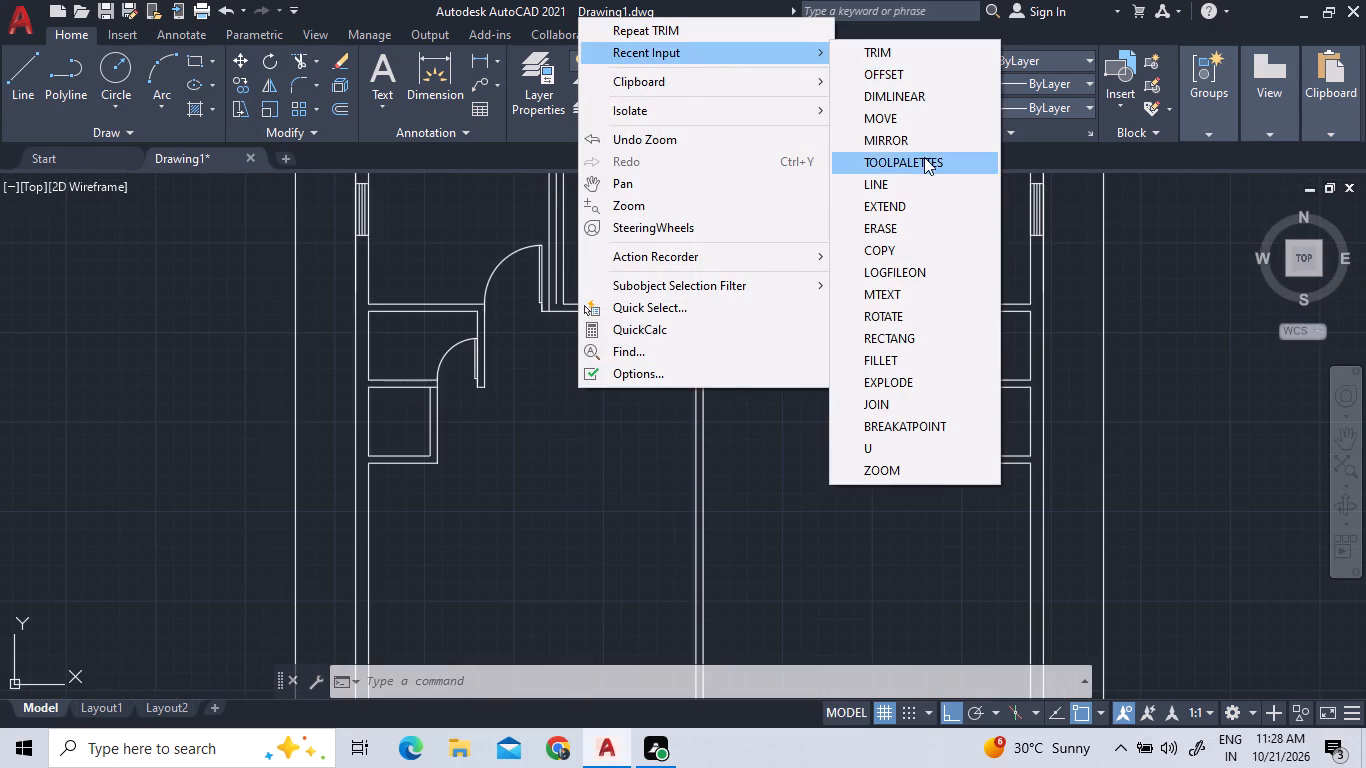
left_click(924, 159)
left_click_drag(875, 164, 566, 425)
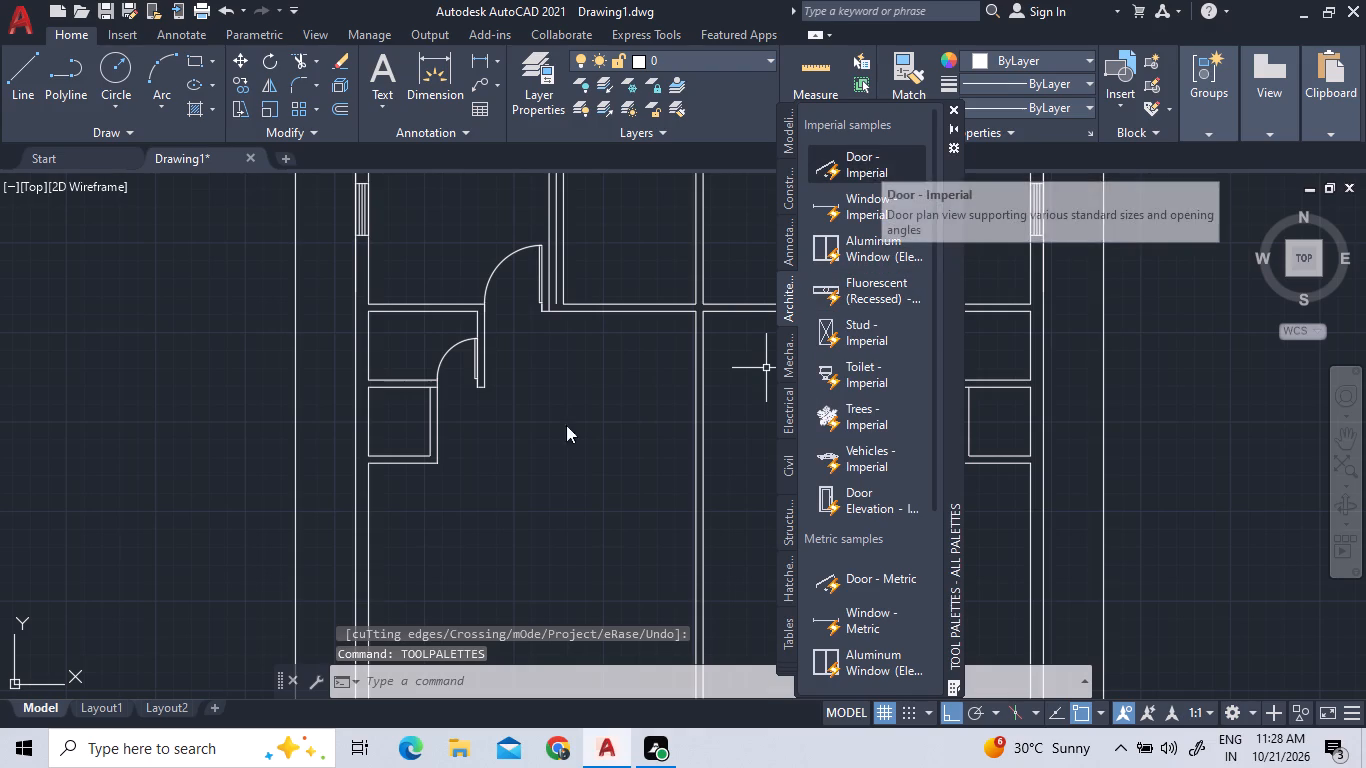
left_click_drag(566, 425, 540, 456)
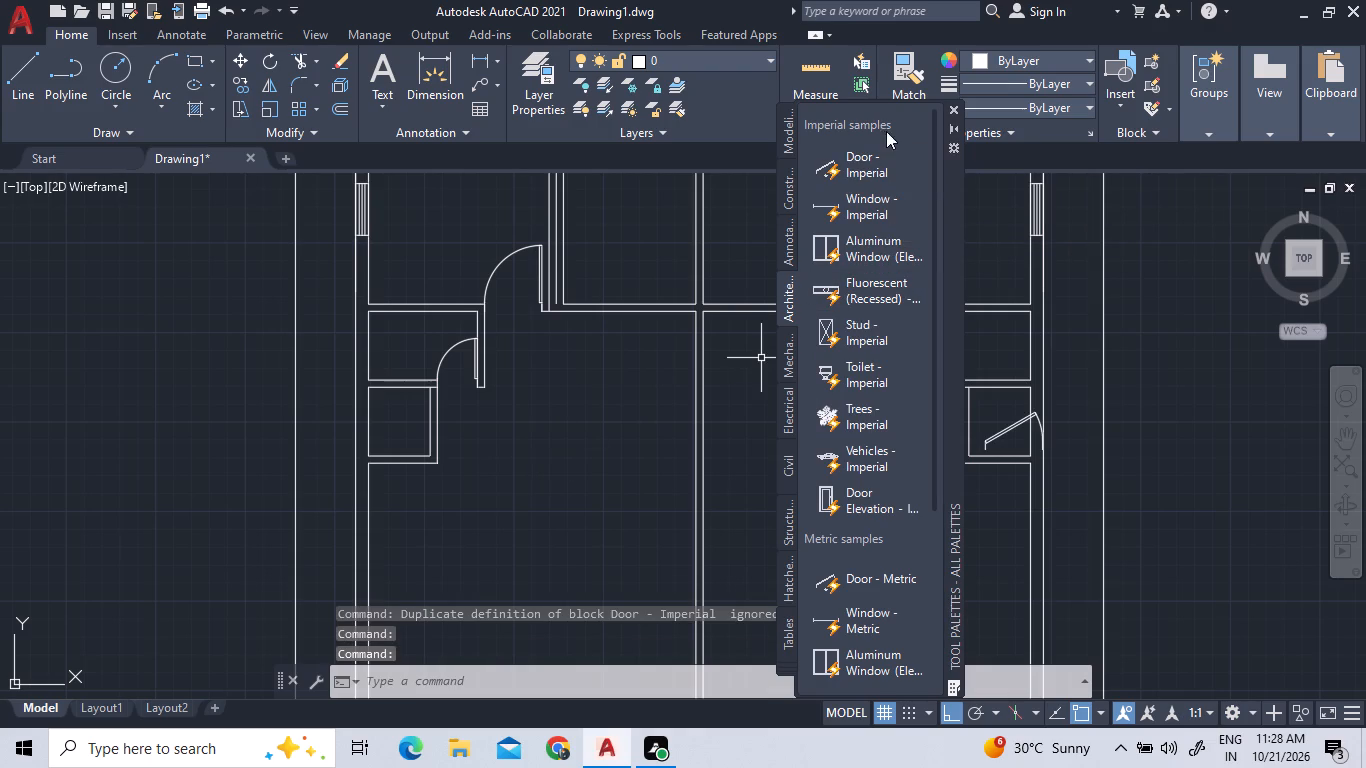
left_click(956, 109)
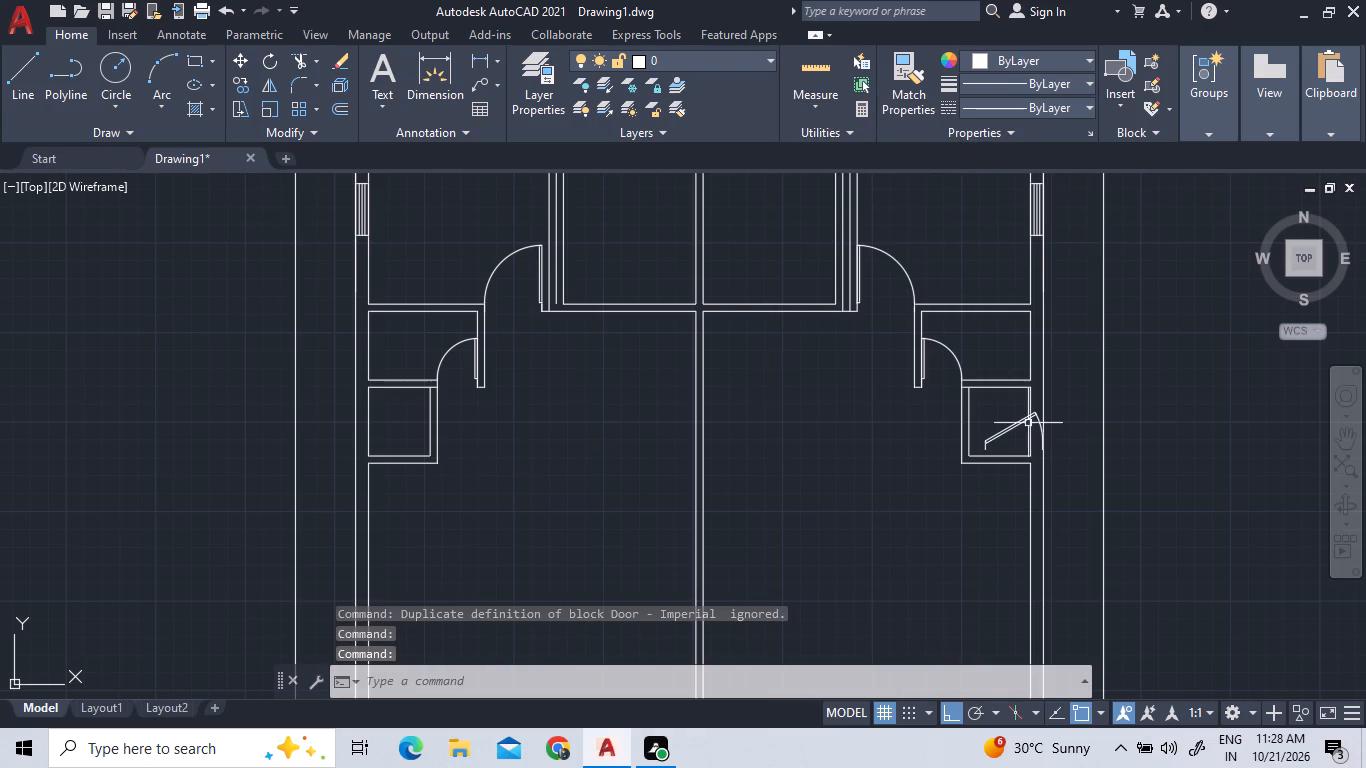
Shrink the inserted door's width to fit inside the right compartment and set its swing to Open 90º.
left_click(1013, 428)
scroll(1017, 437, "up", 3)
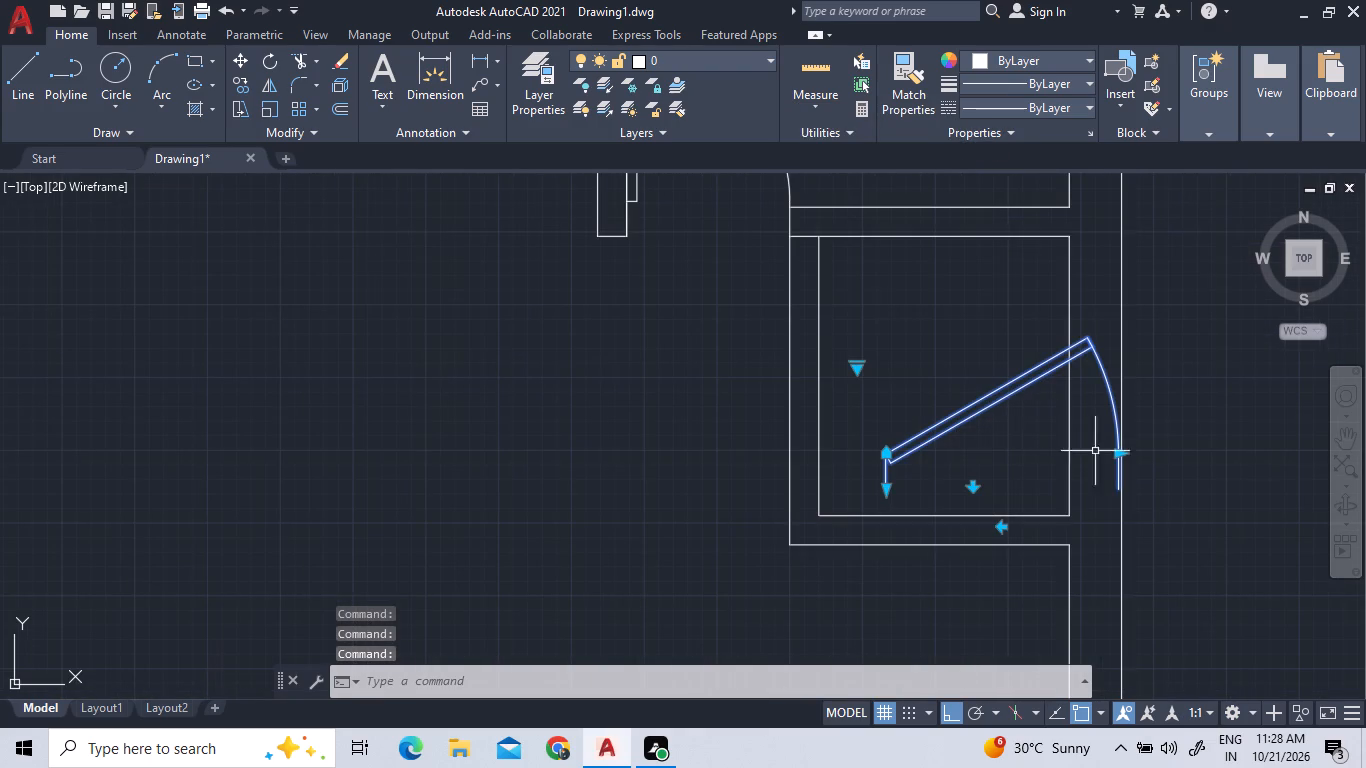
left_click(1121, 456)
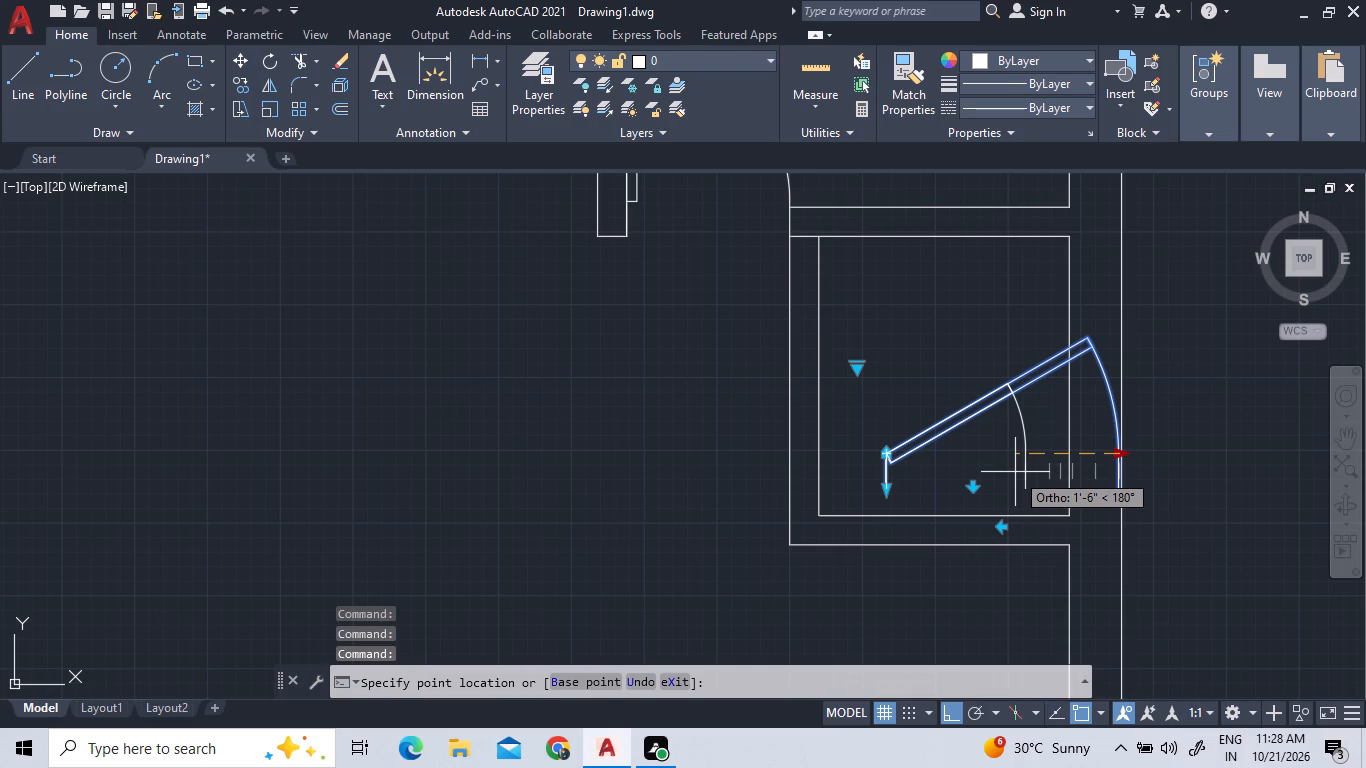
left_click(1015, 472)
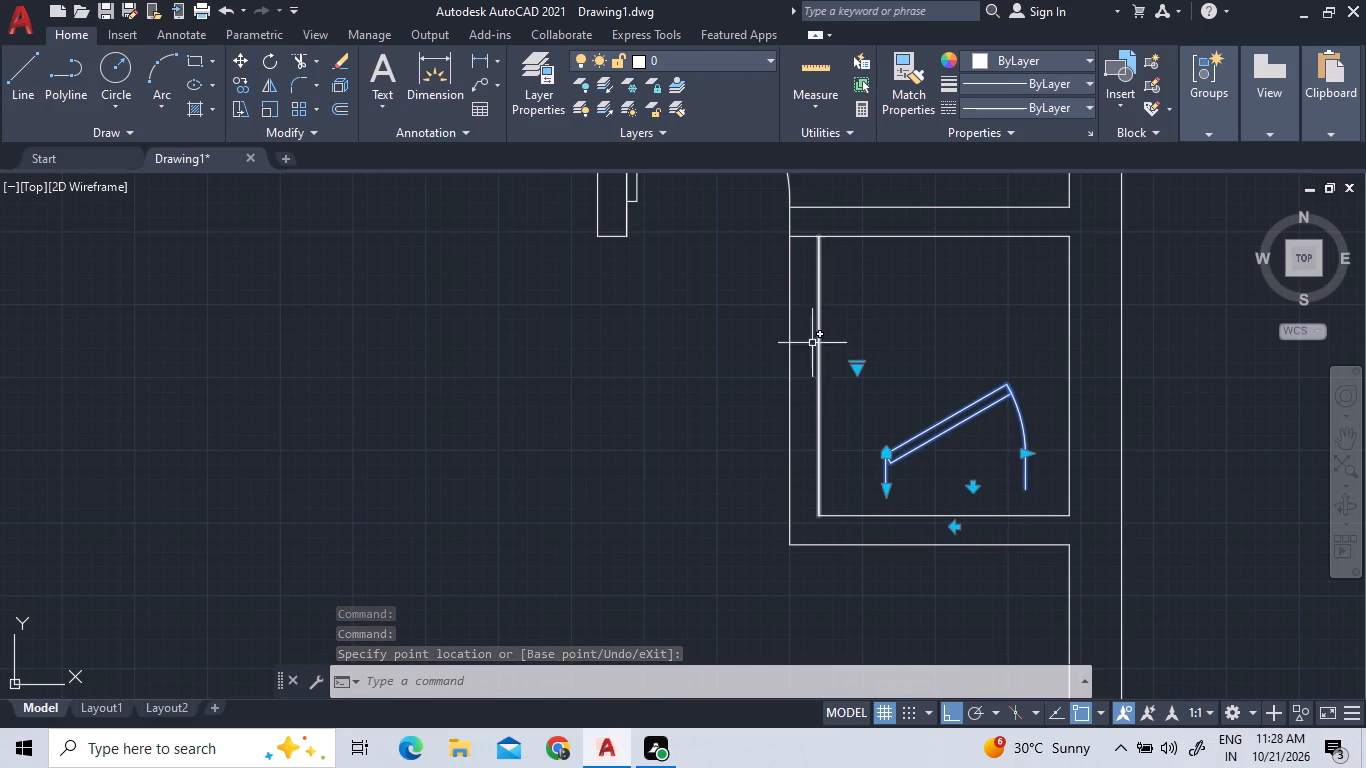
left_click(861, 371)
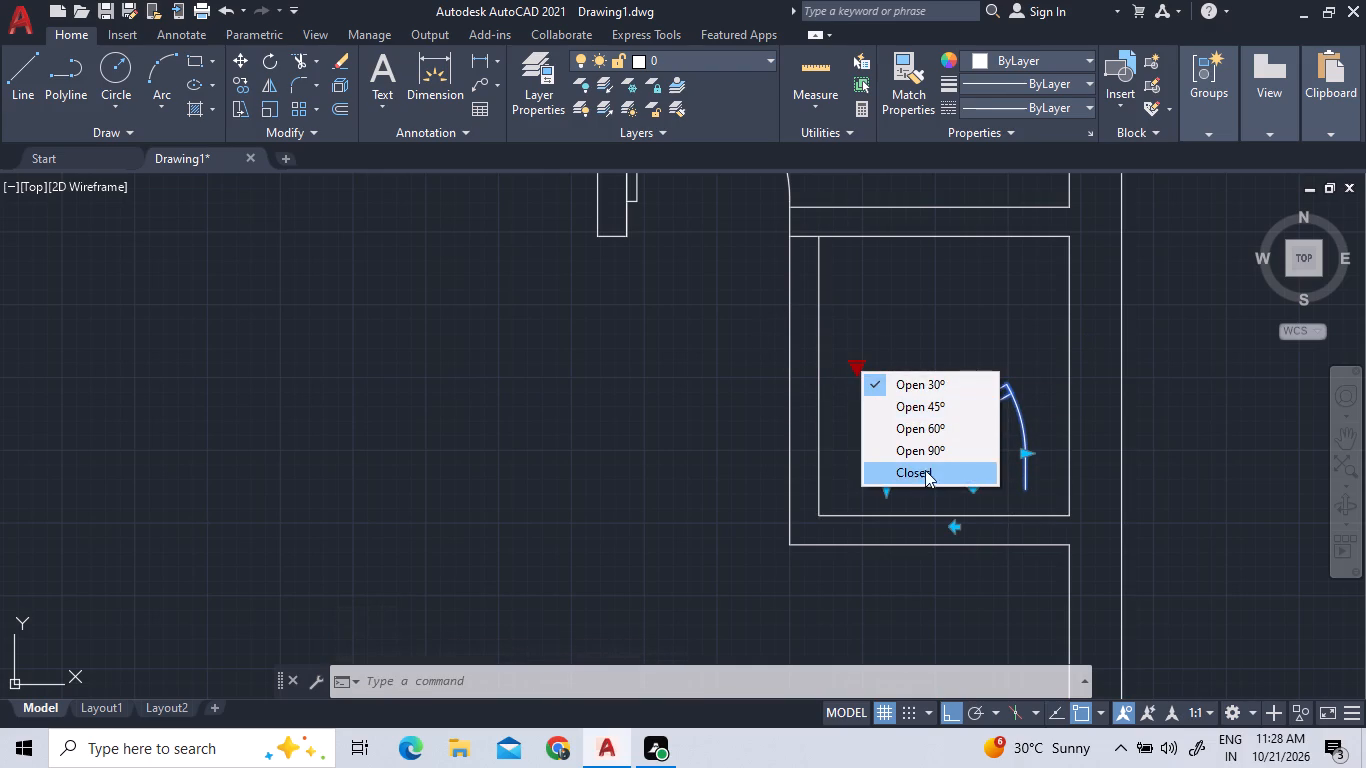
left_click(918, 444)
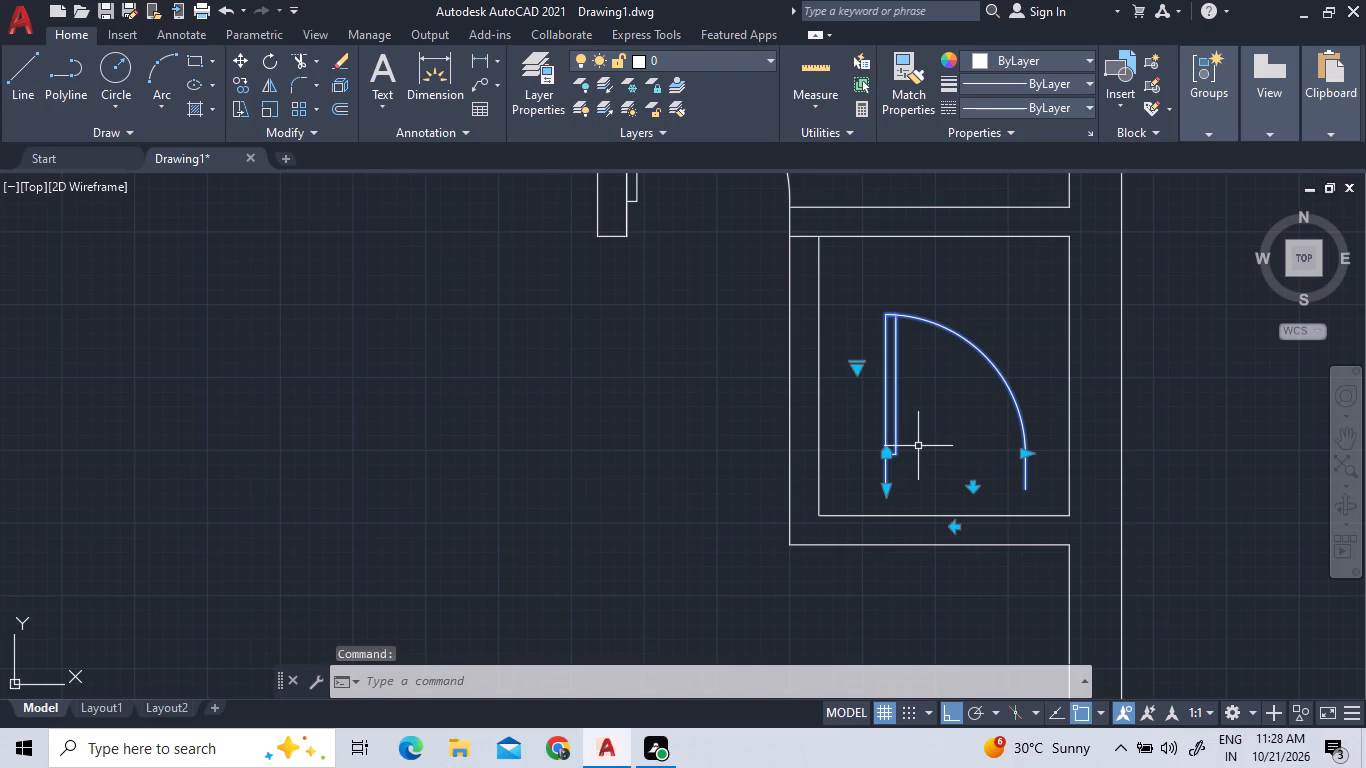
left_click(1028, 454)
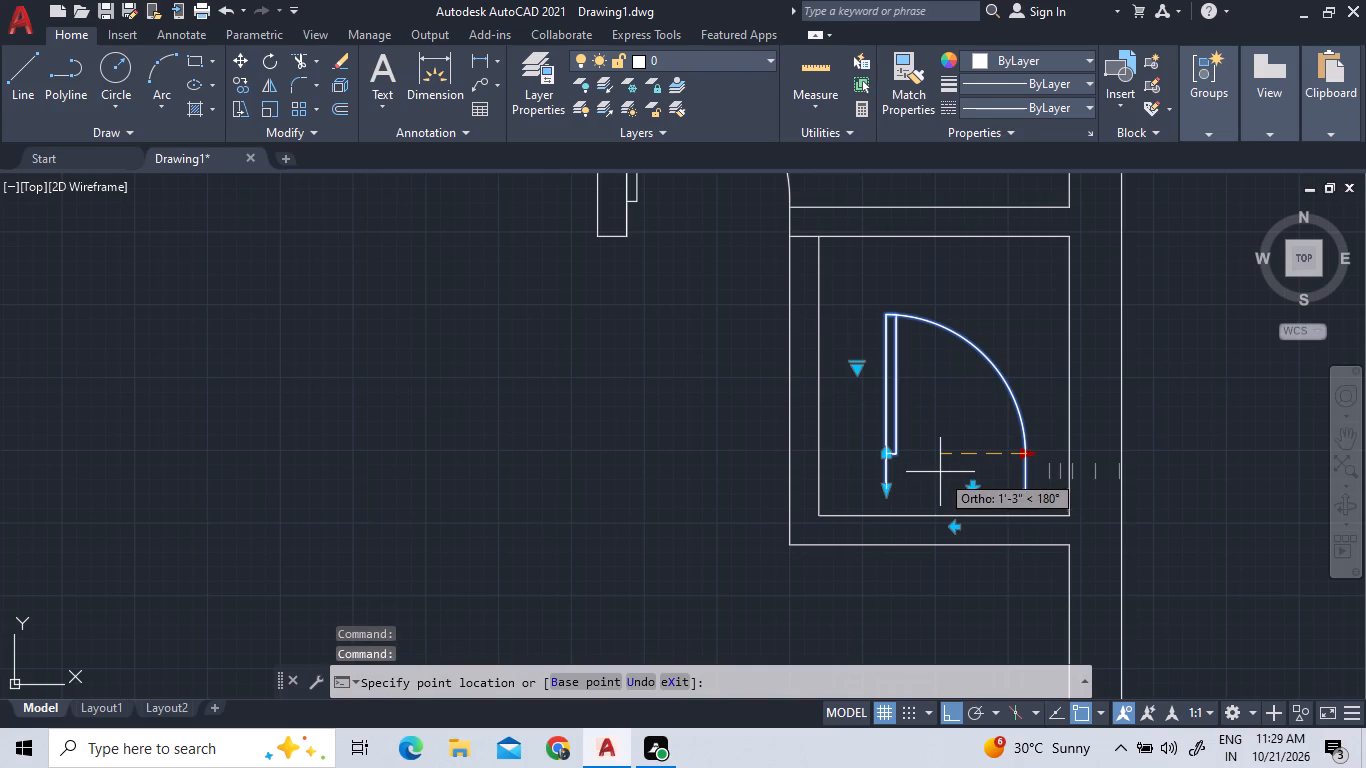
left_click(940, 472)
Rotate the door block by 270° about the free end of its hinge-side jamb line.
right_click(910, 480)
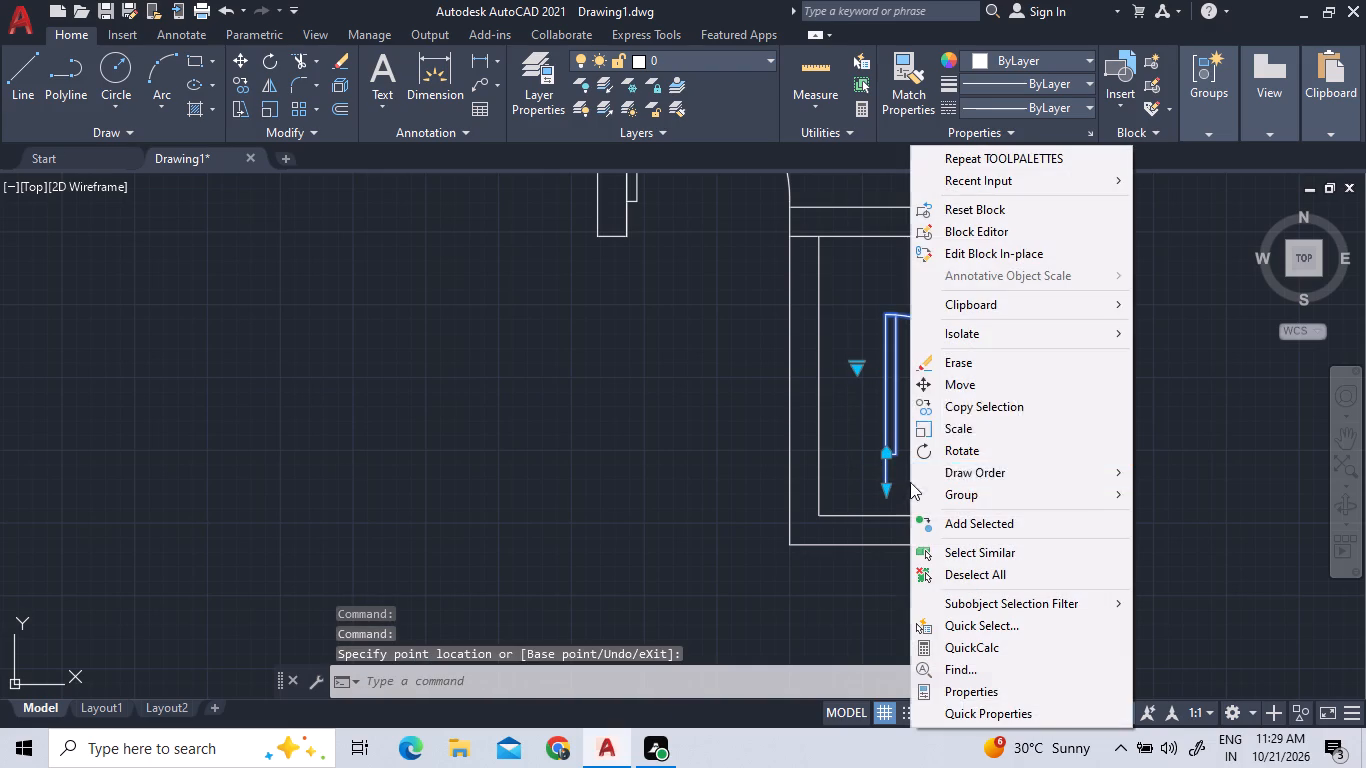
left_click(943, 453)
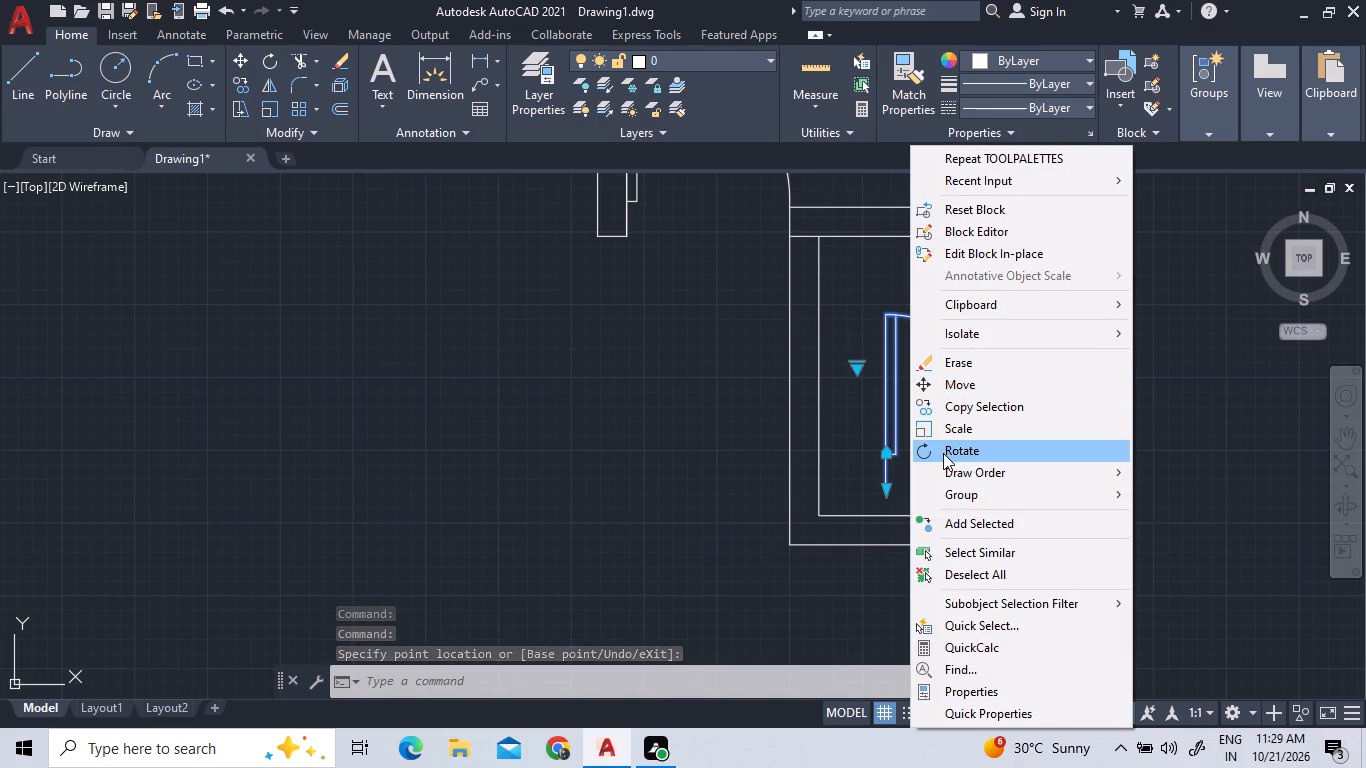
left_click(887, 485)
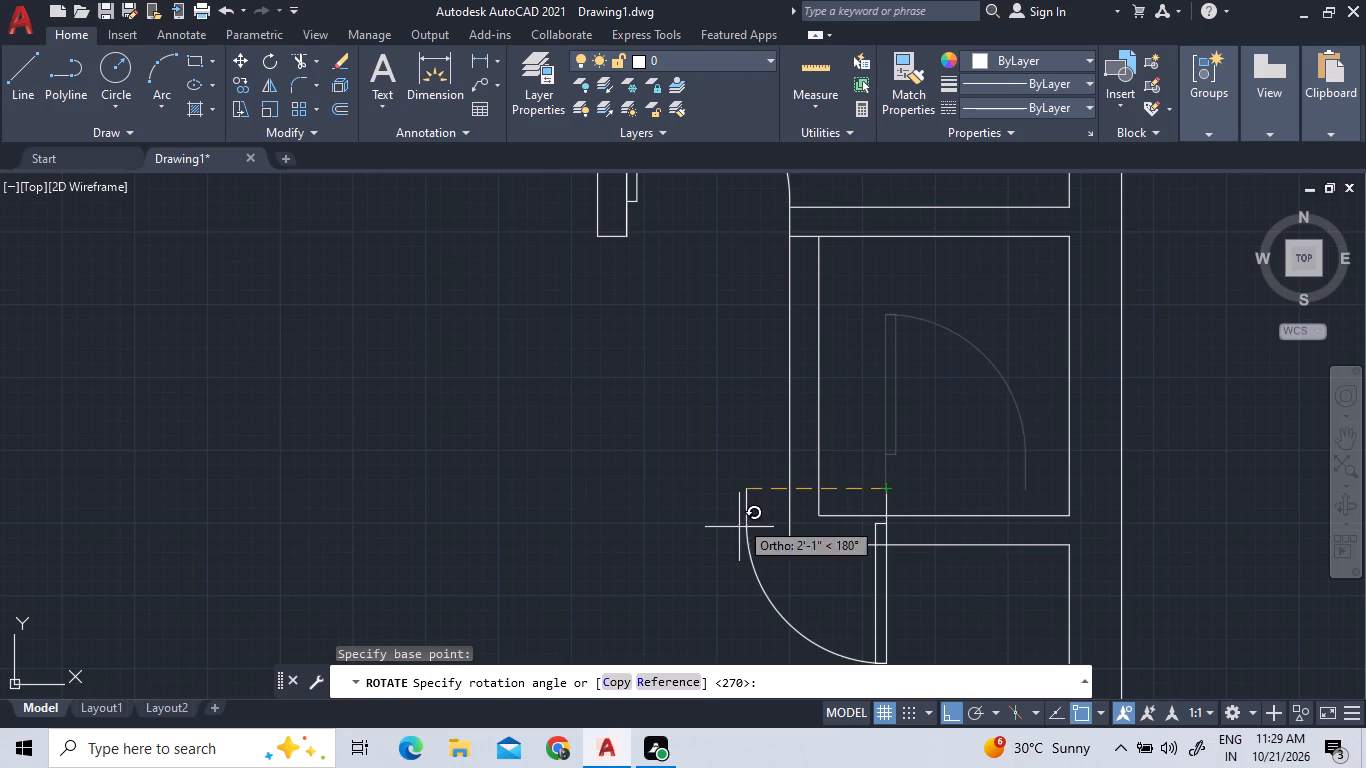
left_click(846, 579)
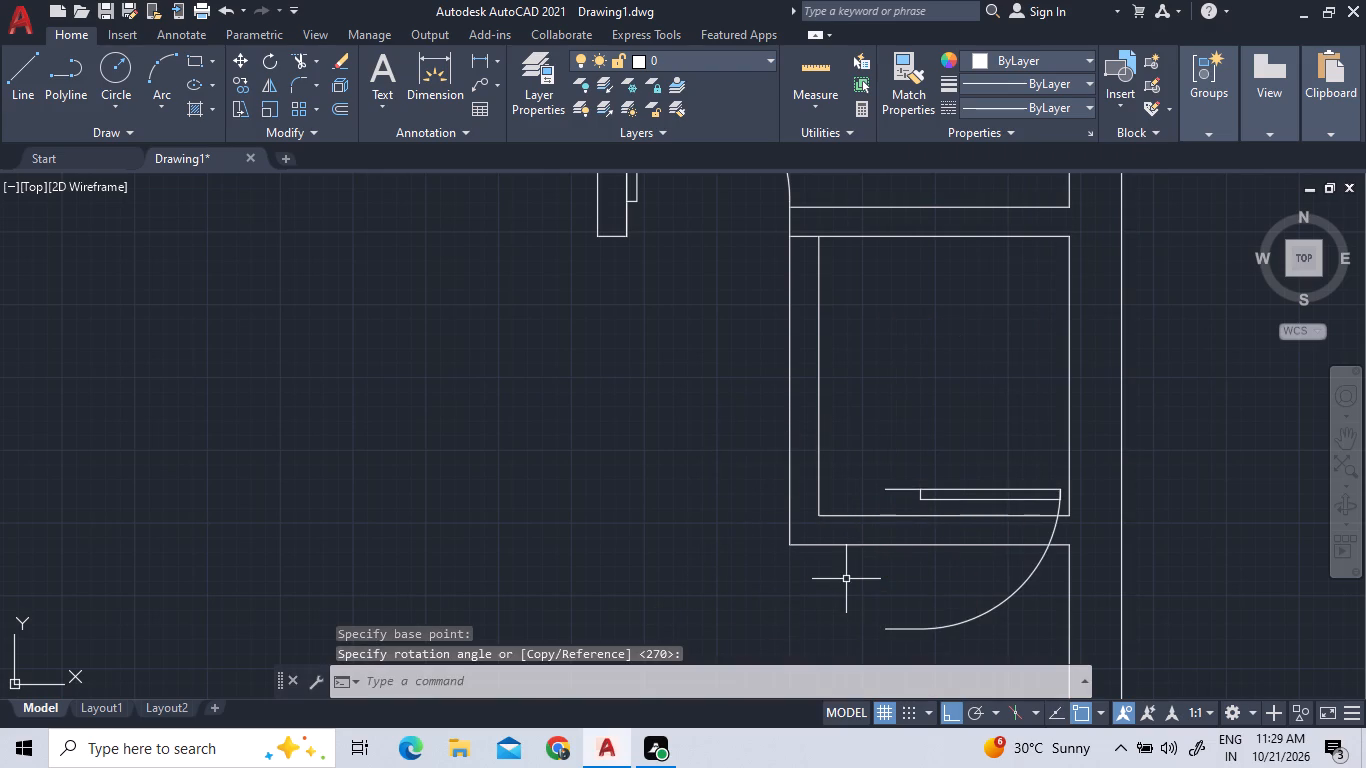
Move the door by its hinge-side jamb end to the upper inward corner of the right unit's new compartment.
left_click(922, 481)
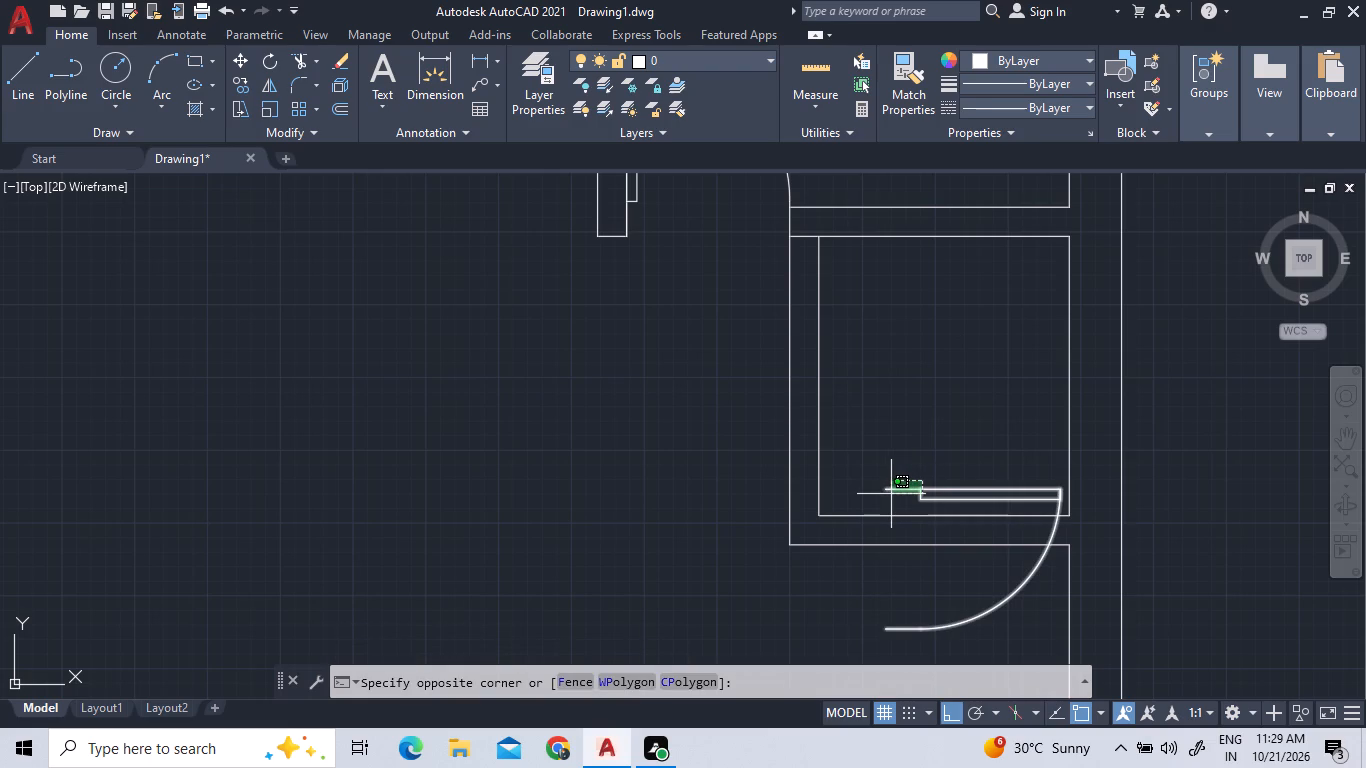
left_click(891, 494)
right_click(853, 446)
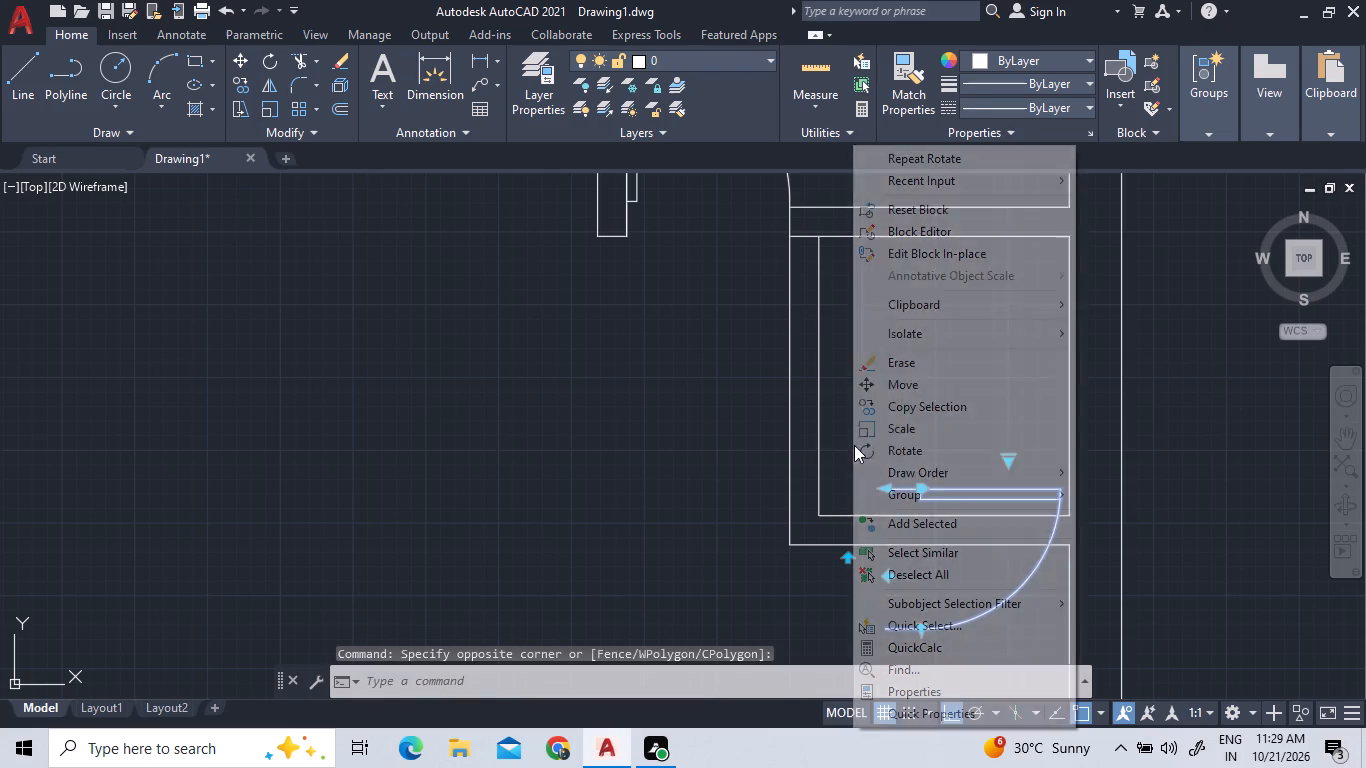
left_click(894, 388)
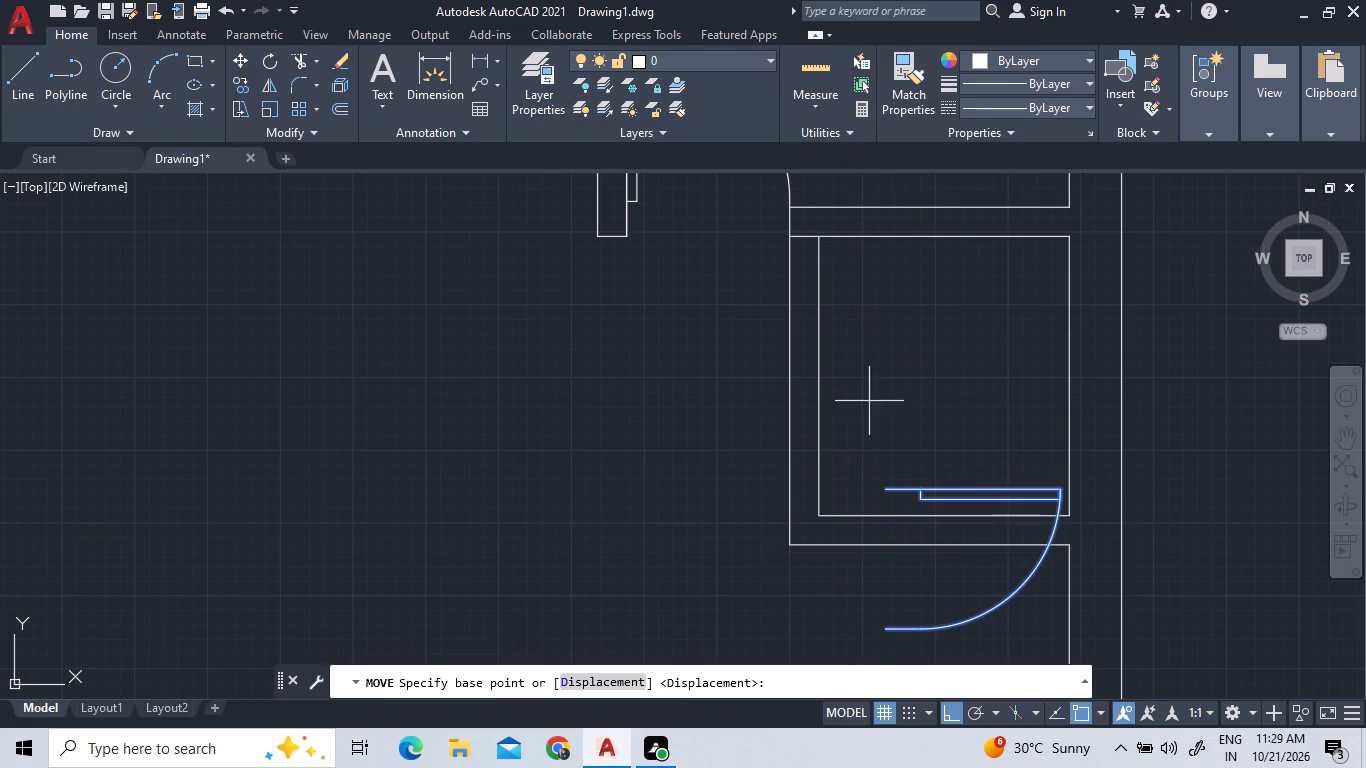
left_click(883, 494)
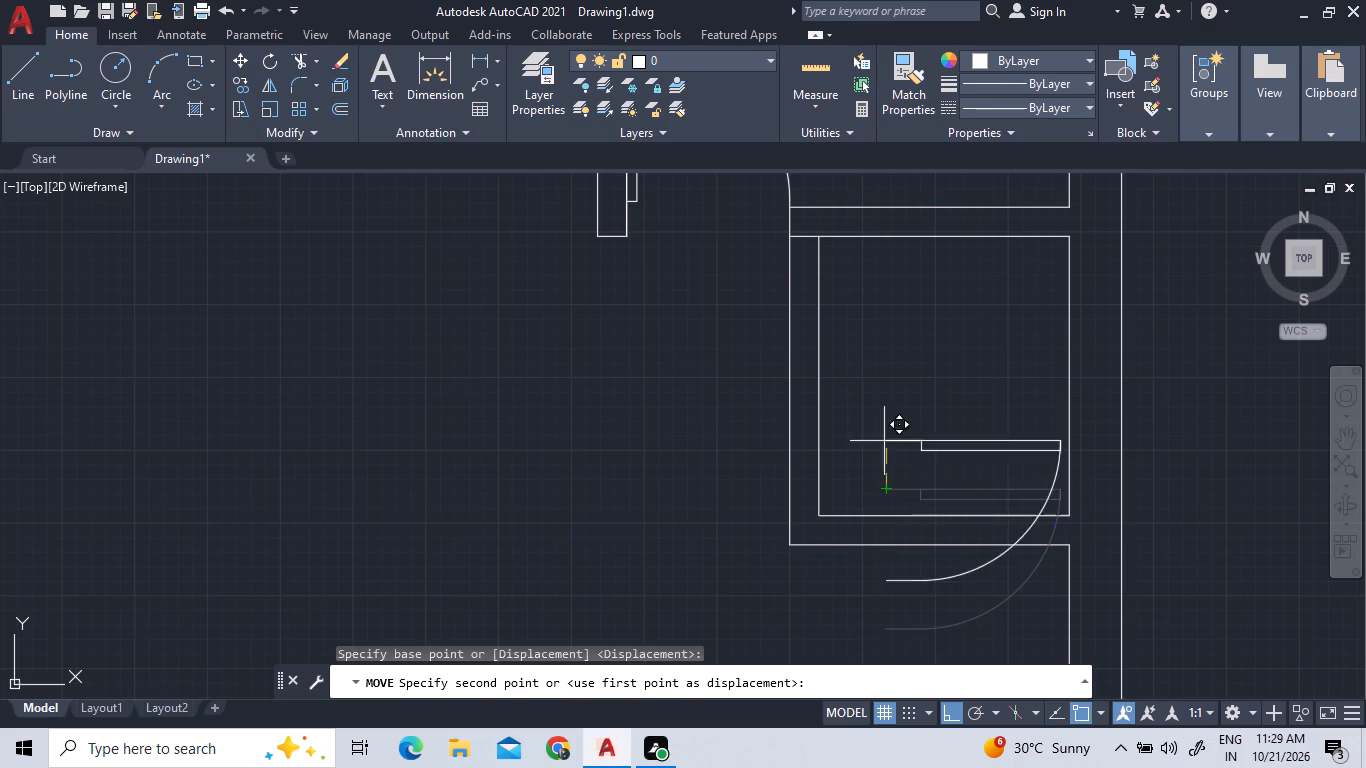
scroll(807, 239, "up", 3)
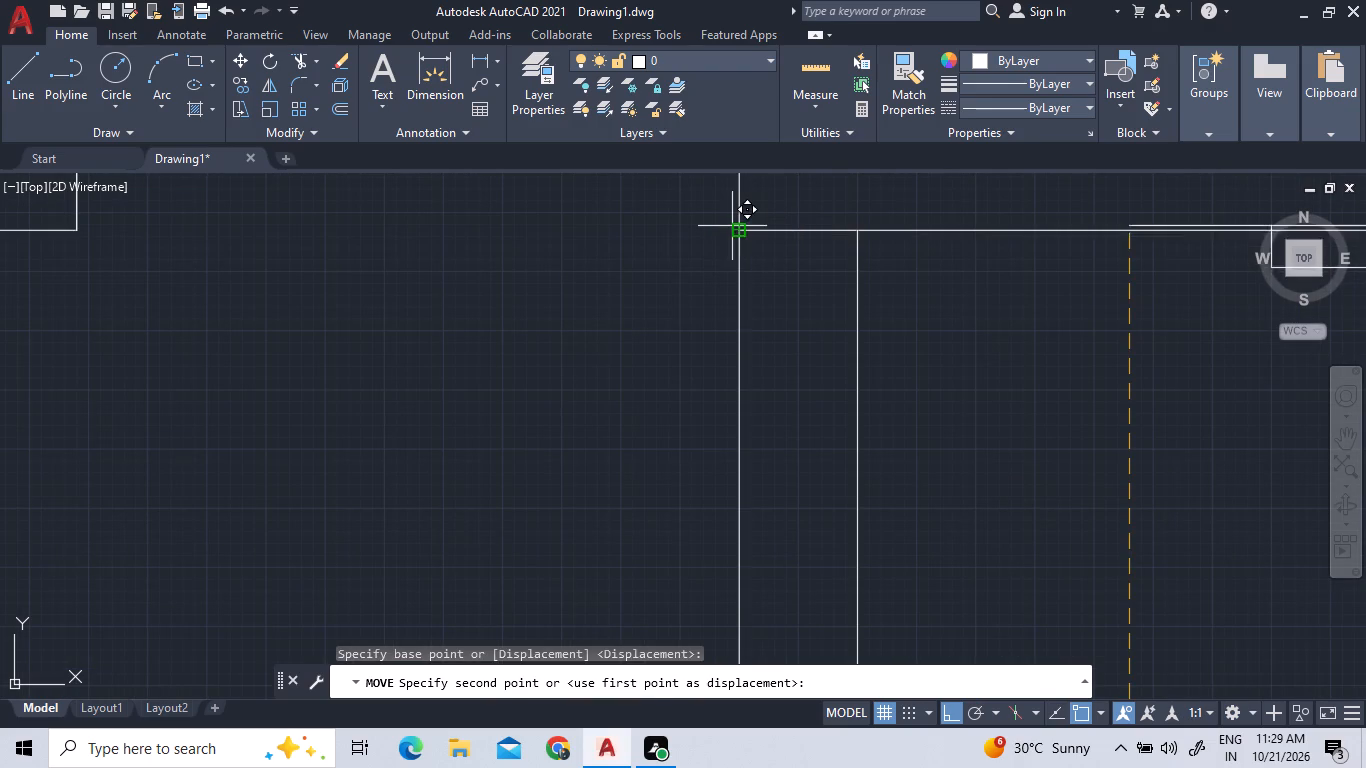
left_click(736, 234)
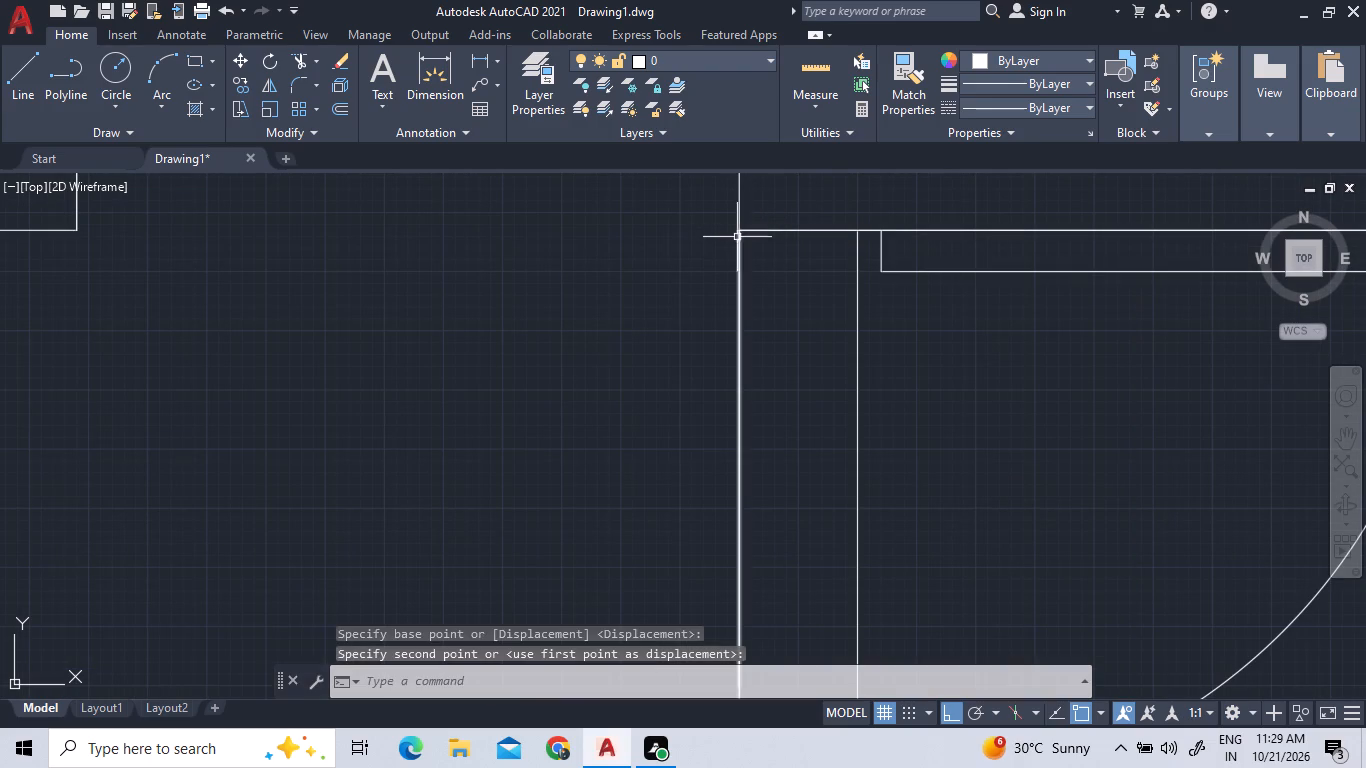
left_click(873, 266)
double_click(894, 259)
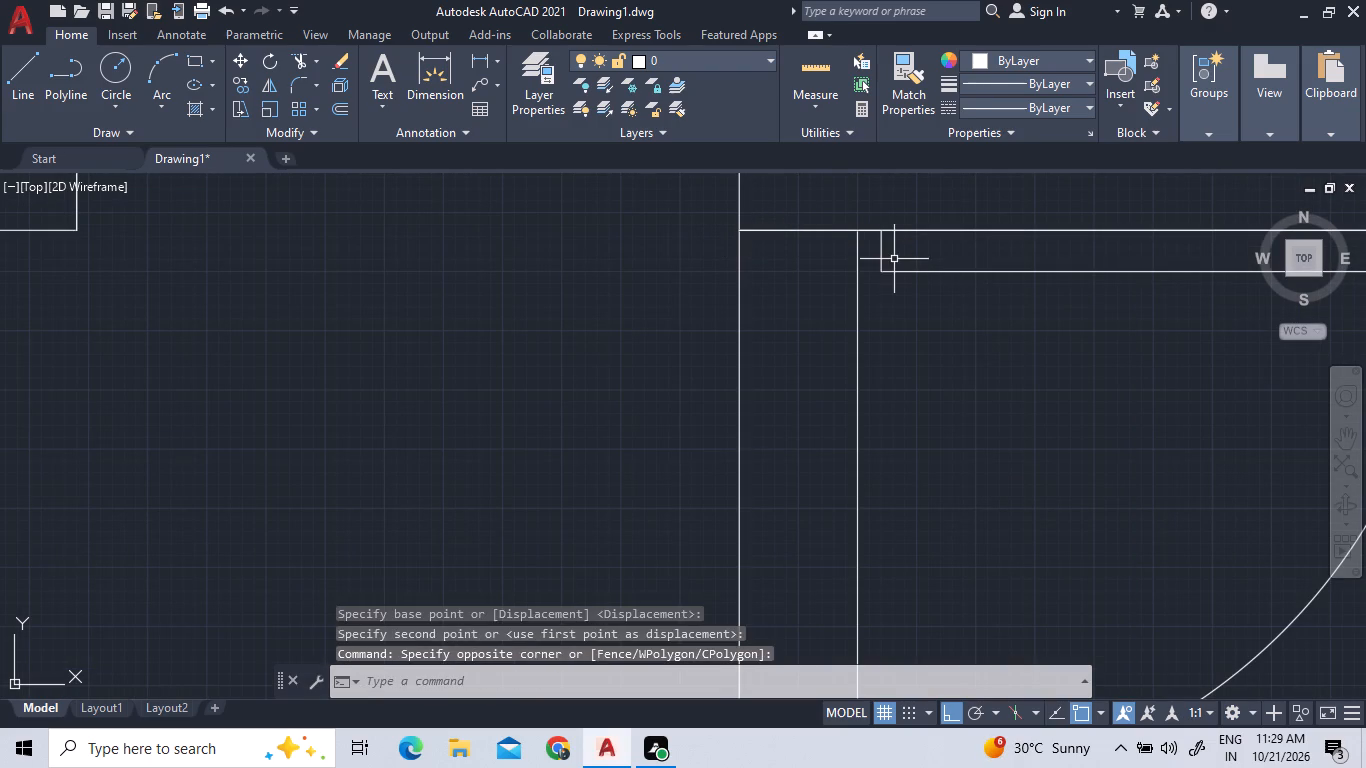
left_click(879, 252)
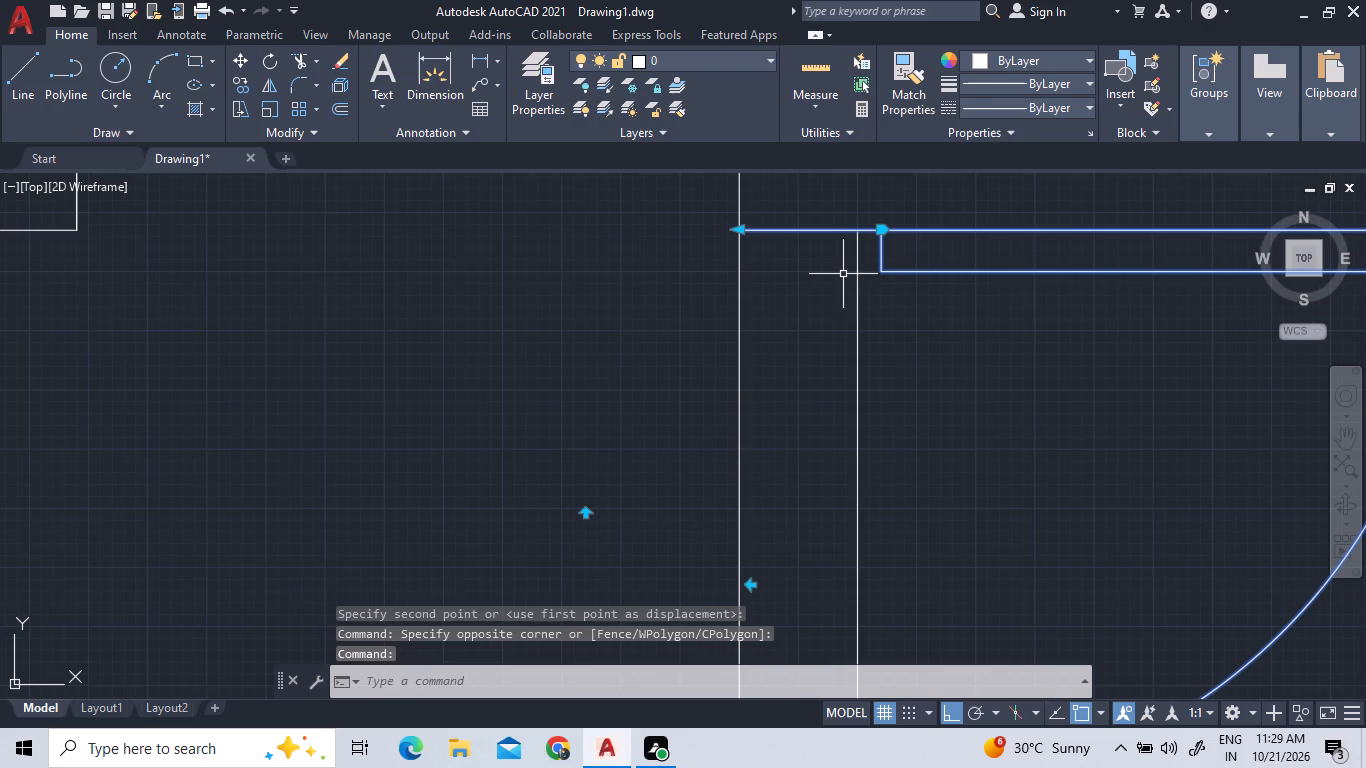
key("Escape")
Trim both faces of the right compartment's vertical wall across the door opening.
scroll(849, 267, "down", 2)
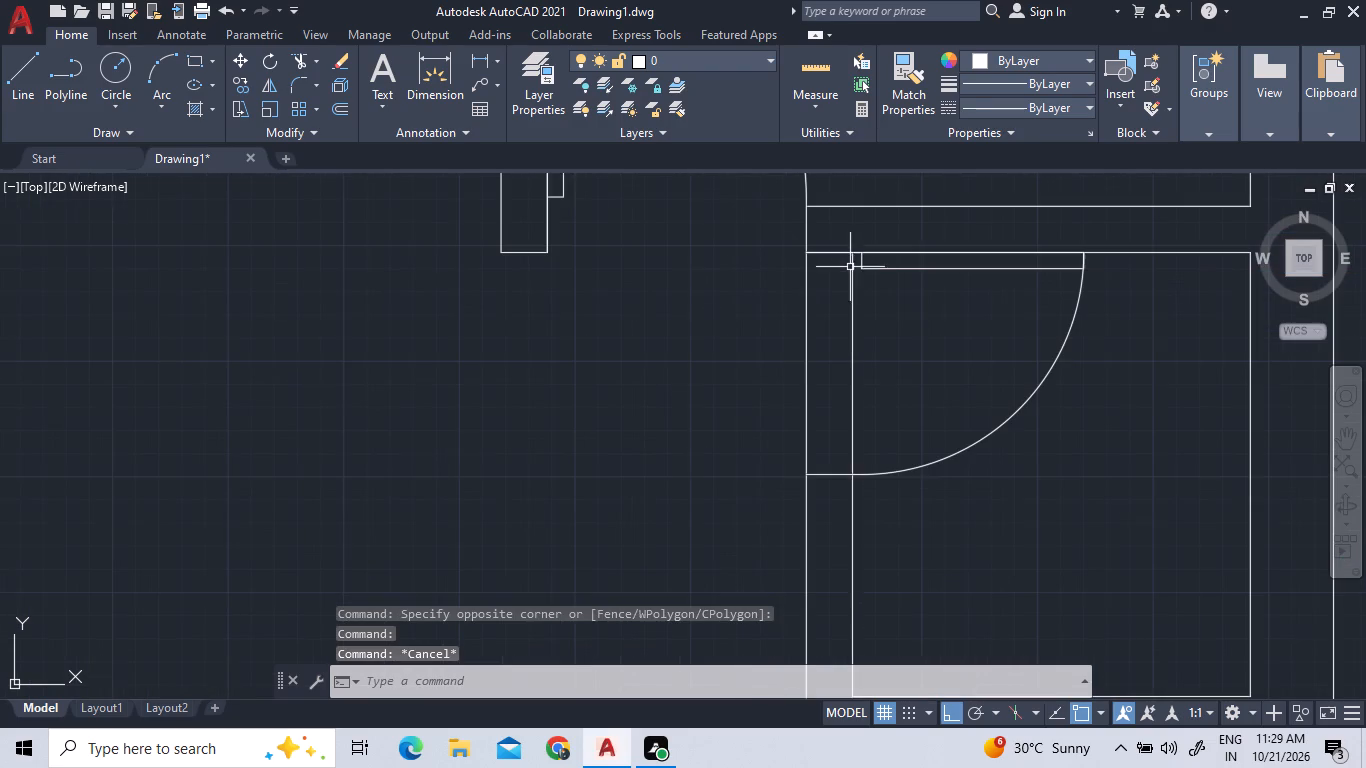
left_click(304, 61)
left_click(881, 372)
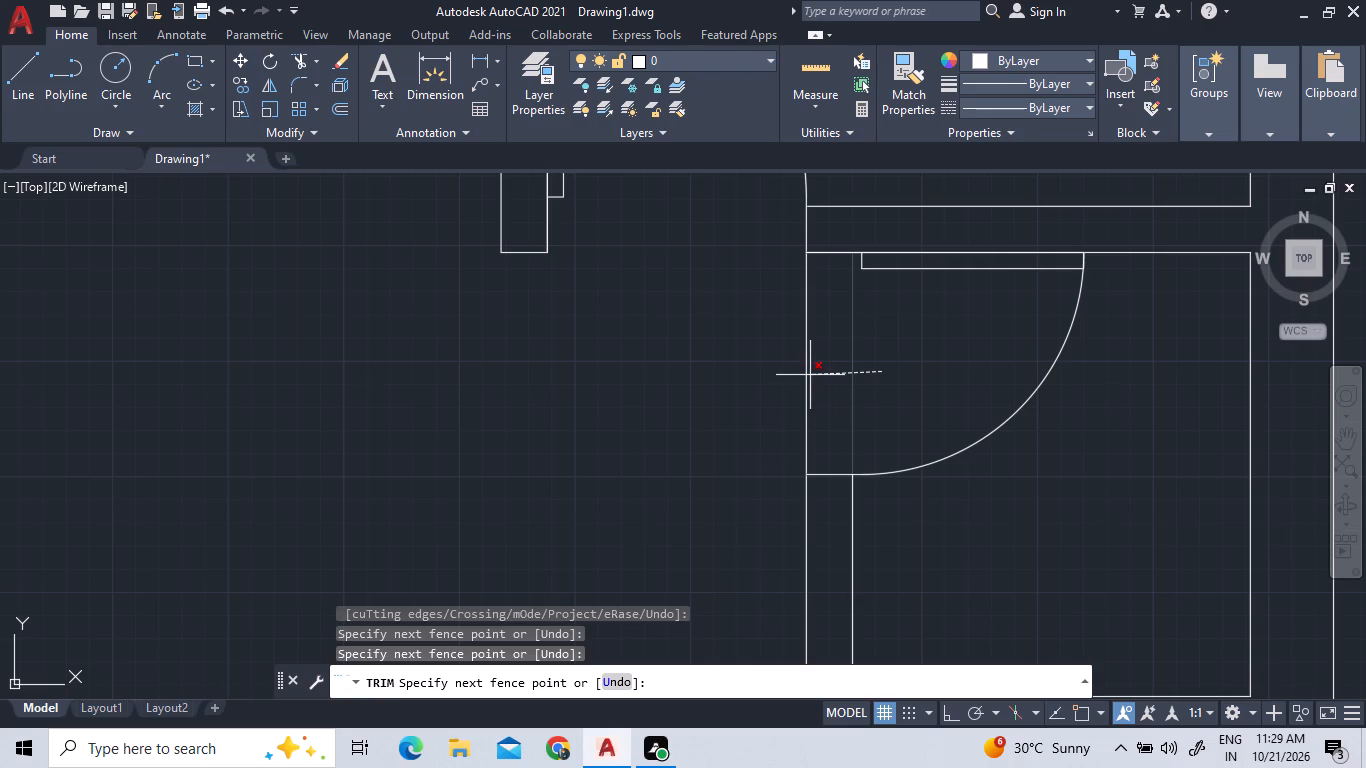
left_click(795, 377)
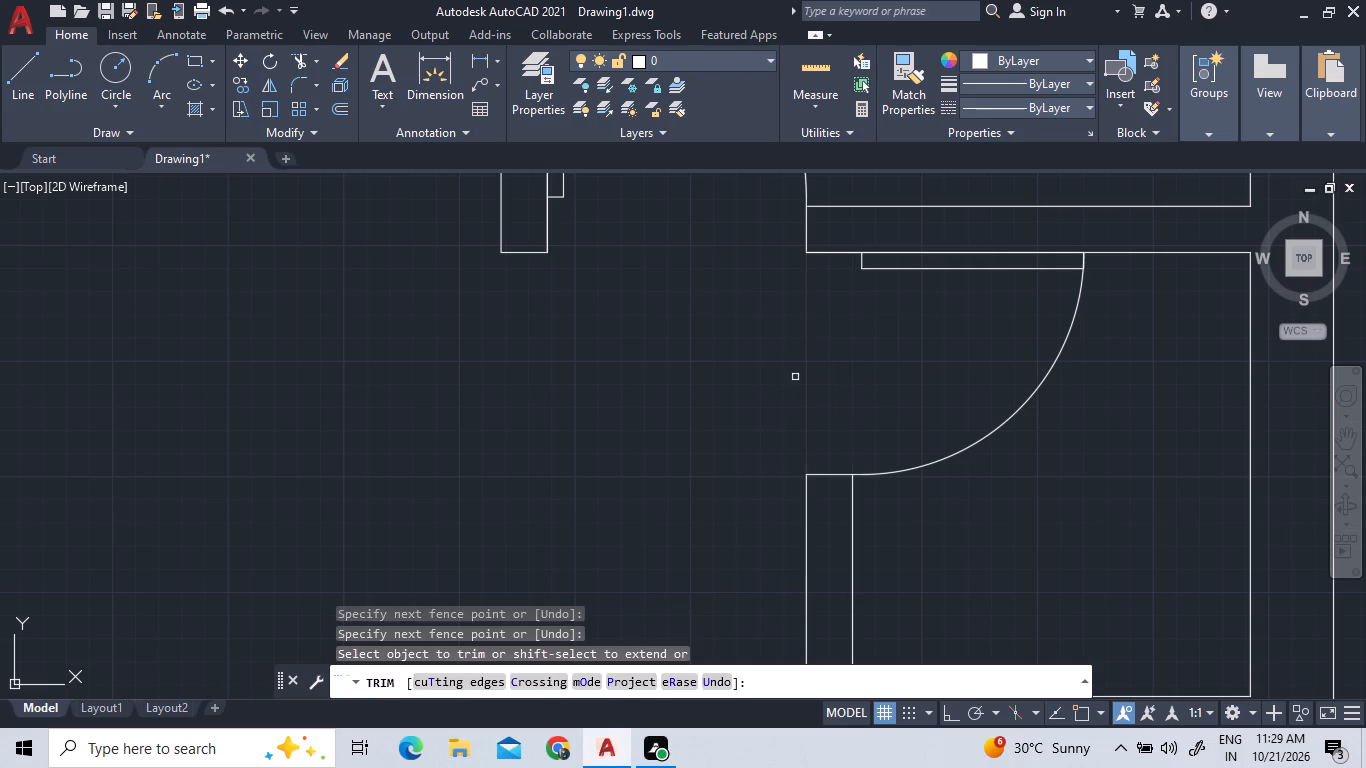
scroll(806, 377, "down", 3)
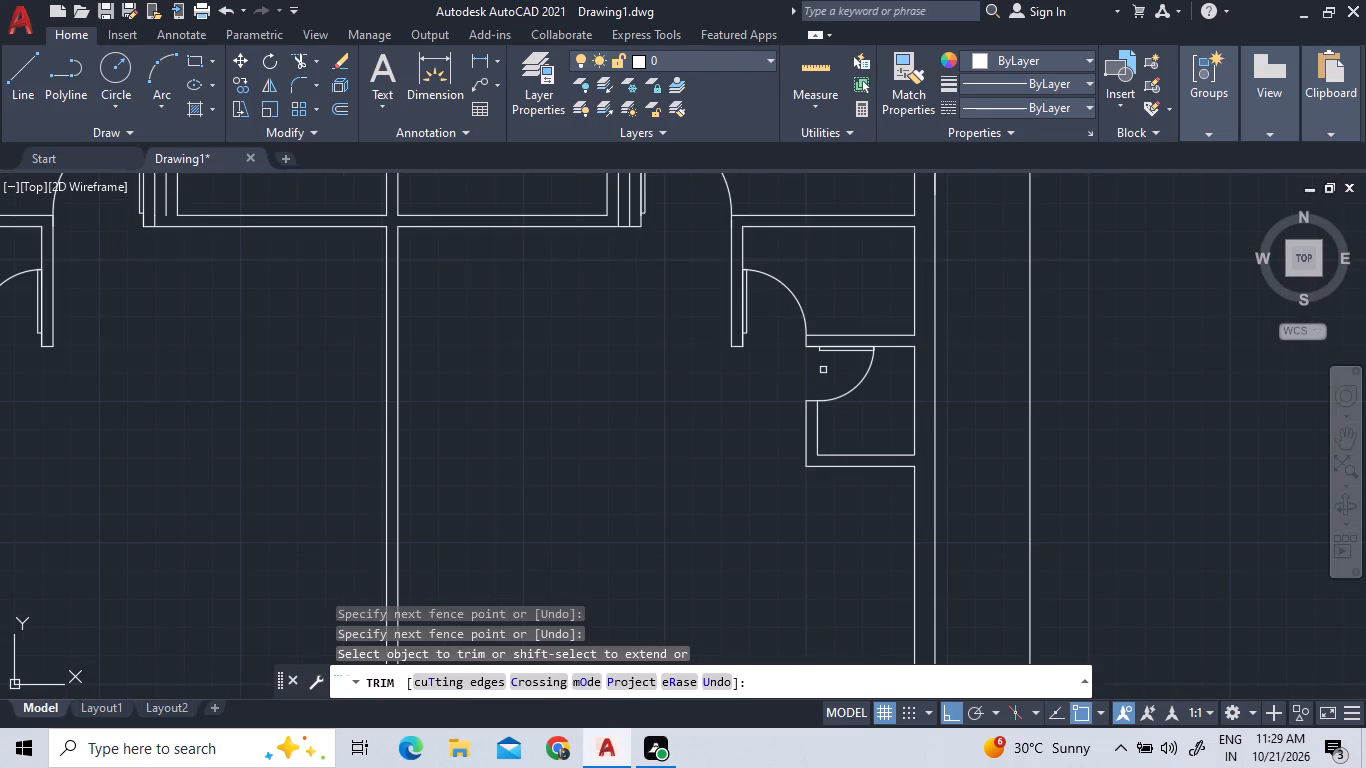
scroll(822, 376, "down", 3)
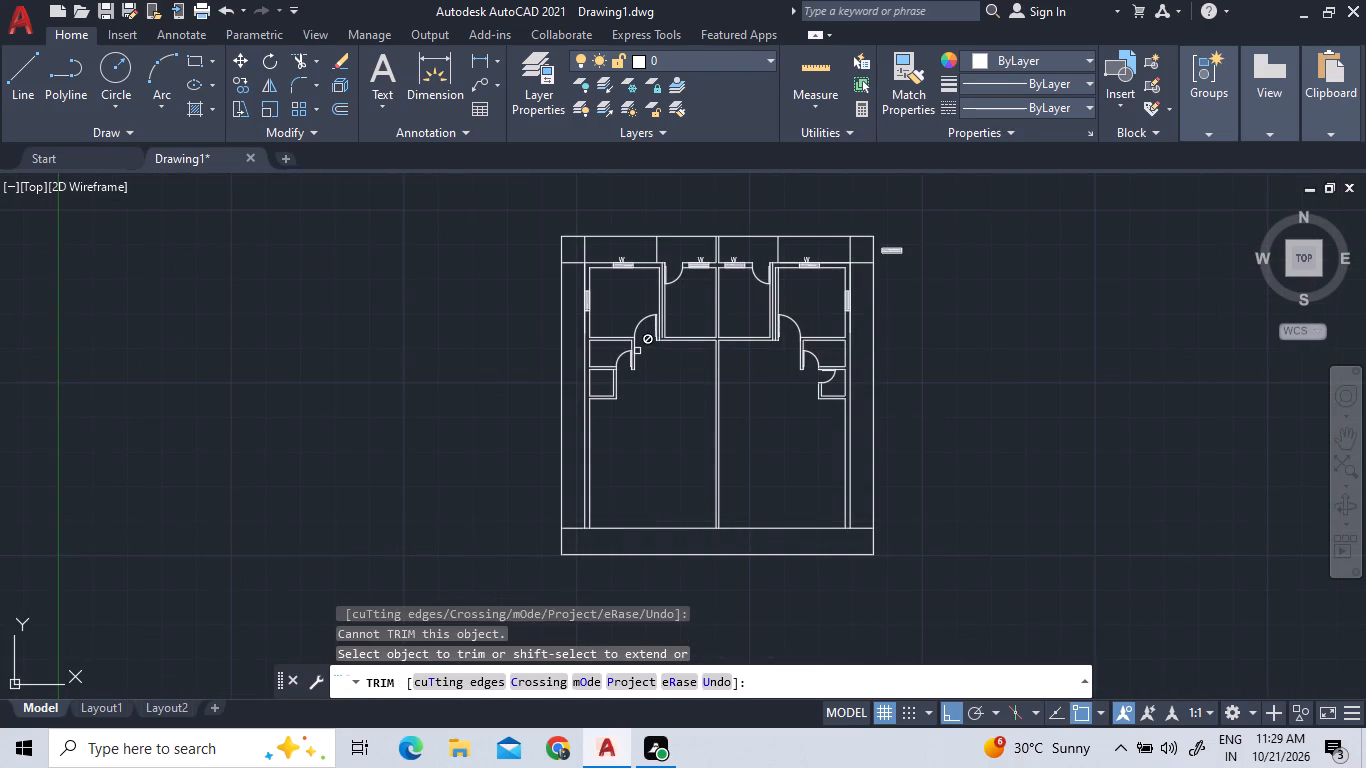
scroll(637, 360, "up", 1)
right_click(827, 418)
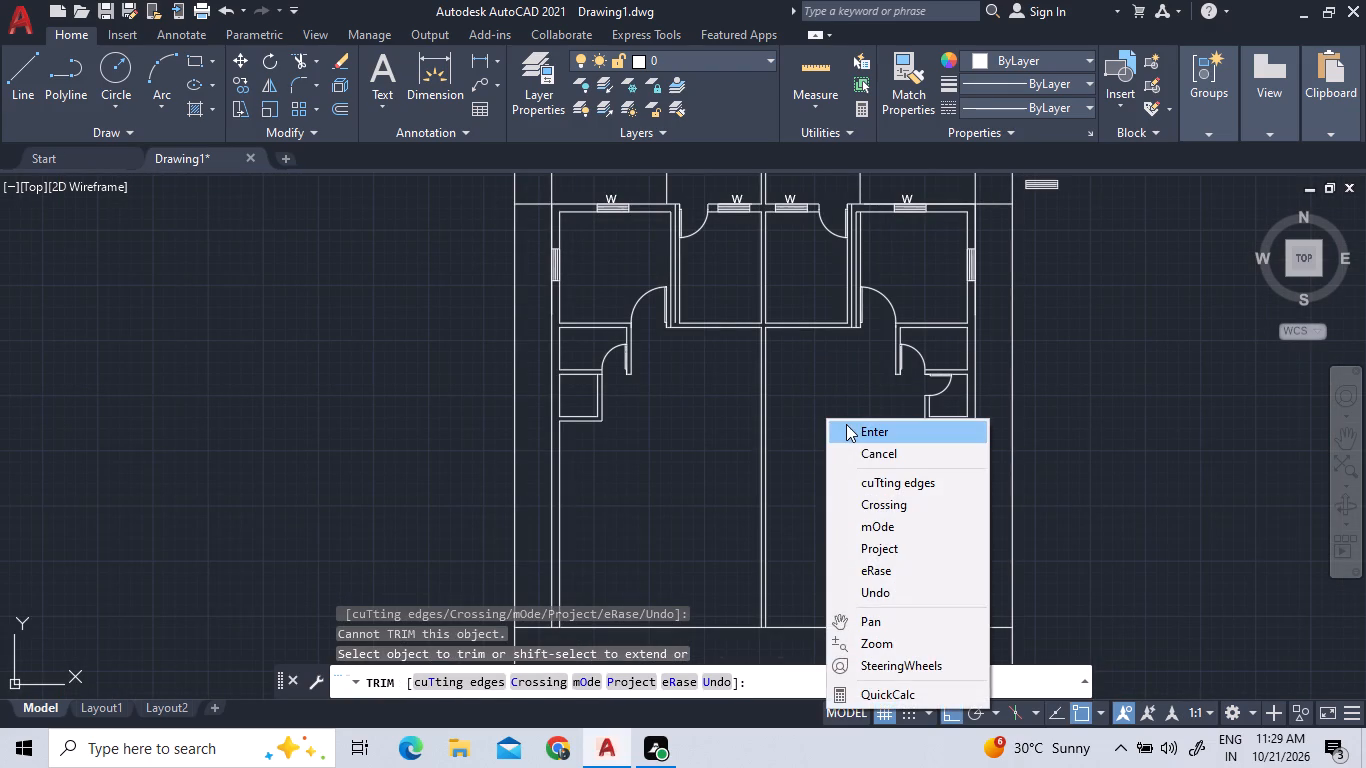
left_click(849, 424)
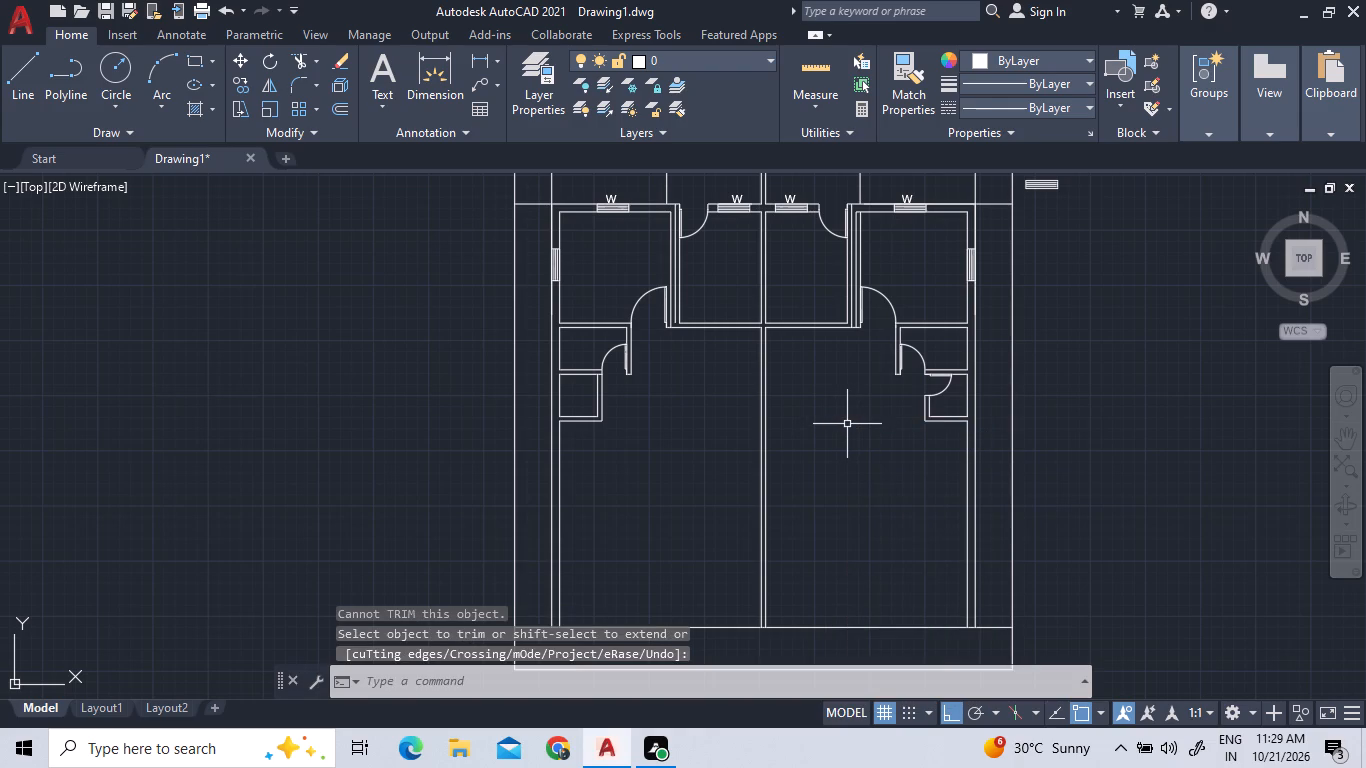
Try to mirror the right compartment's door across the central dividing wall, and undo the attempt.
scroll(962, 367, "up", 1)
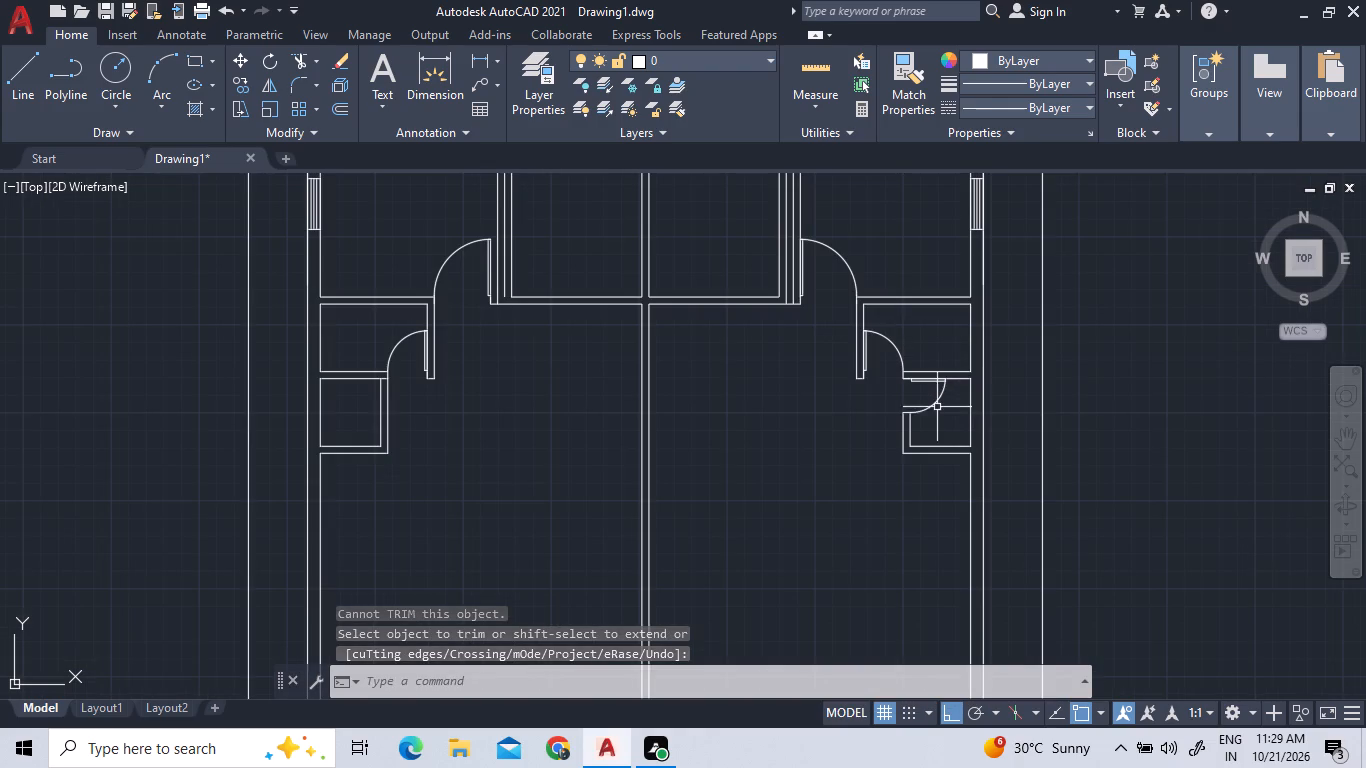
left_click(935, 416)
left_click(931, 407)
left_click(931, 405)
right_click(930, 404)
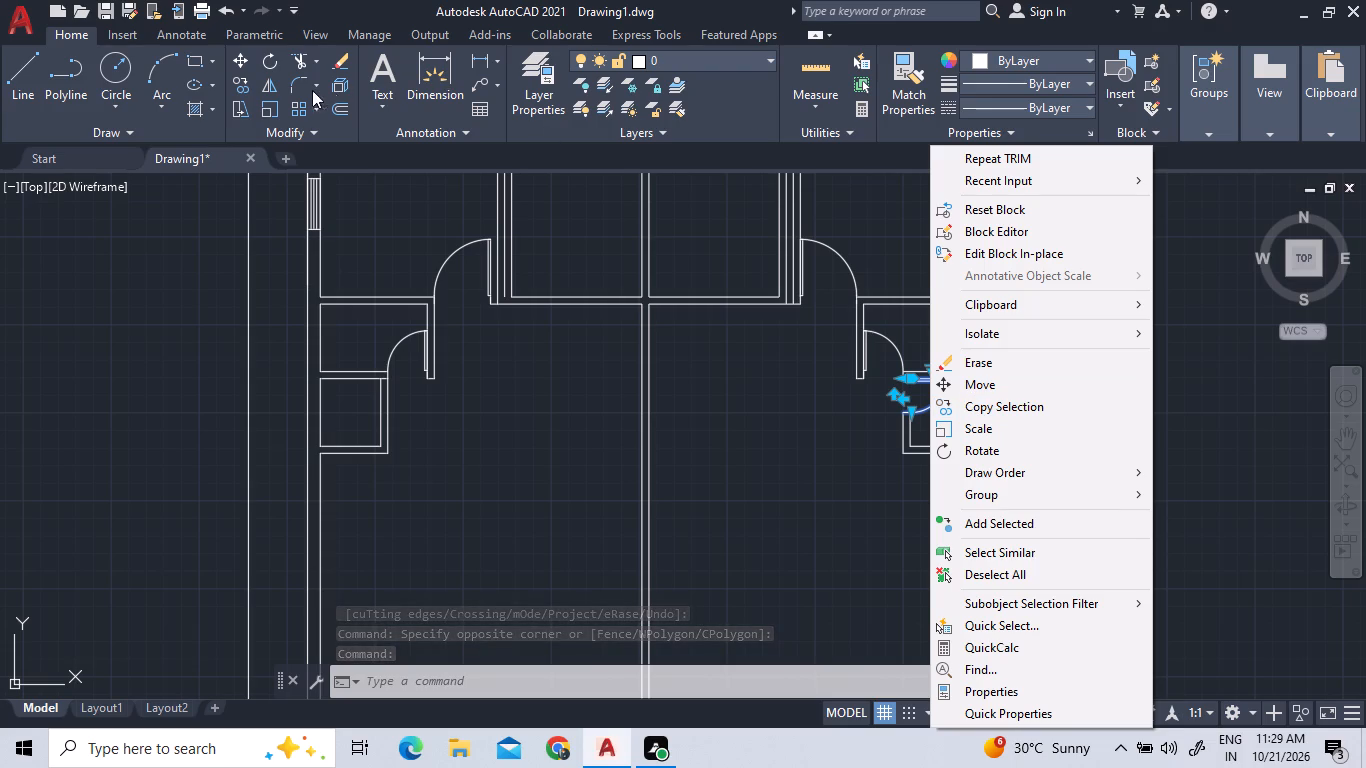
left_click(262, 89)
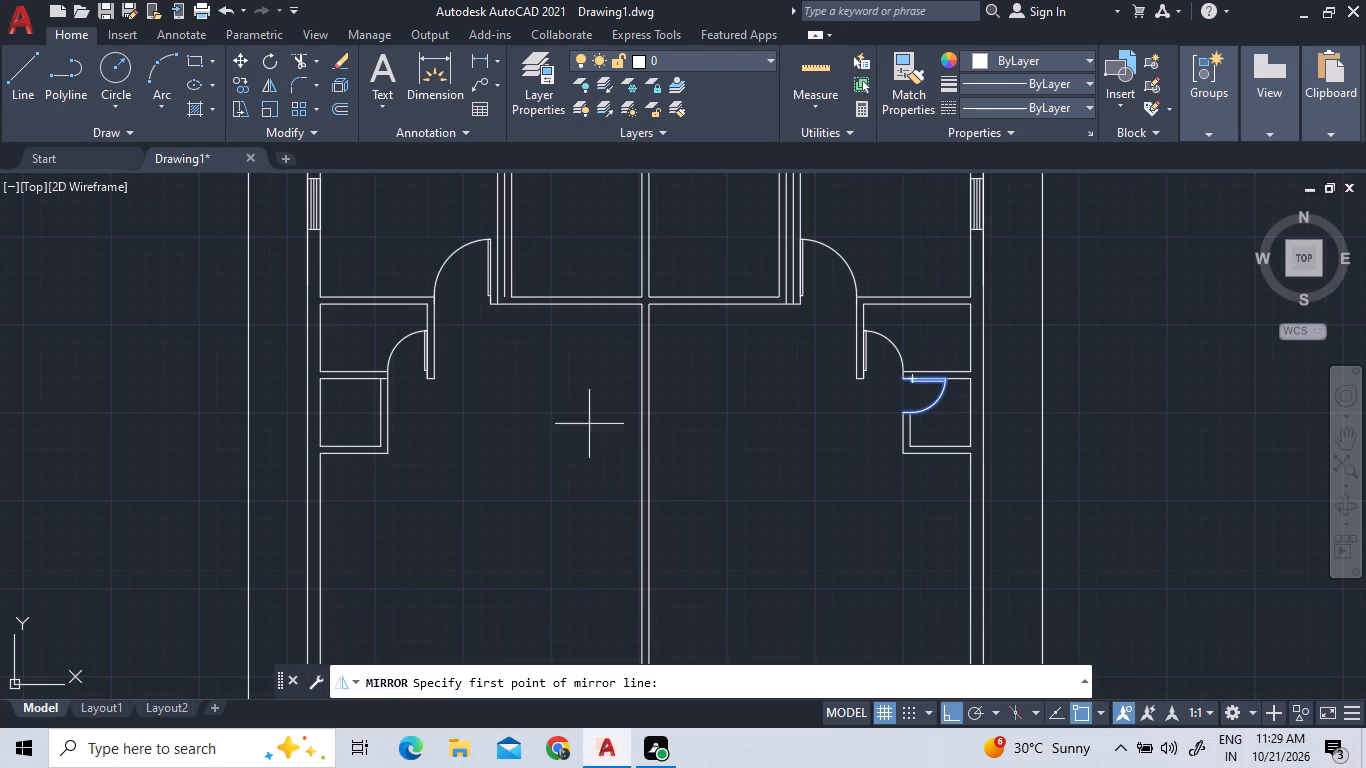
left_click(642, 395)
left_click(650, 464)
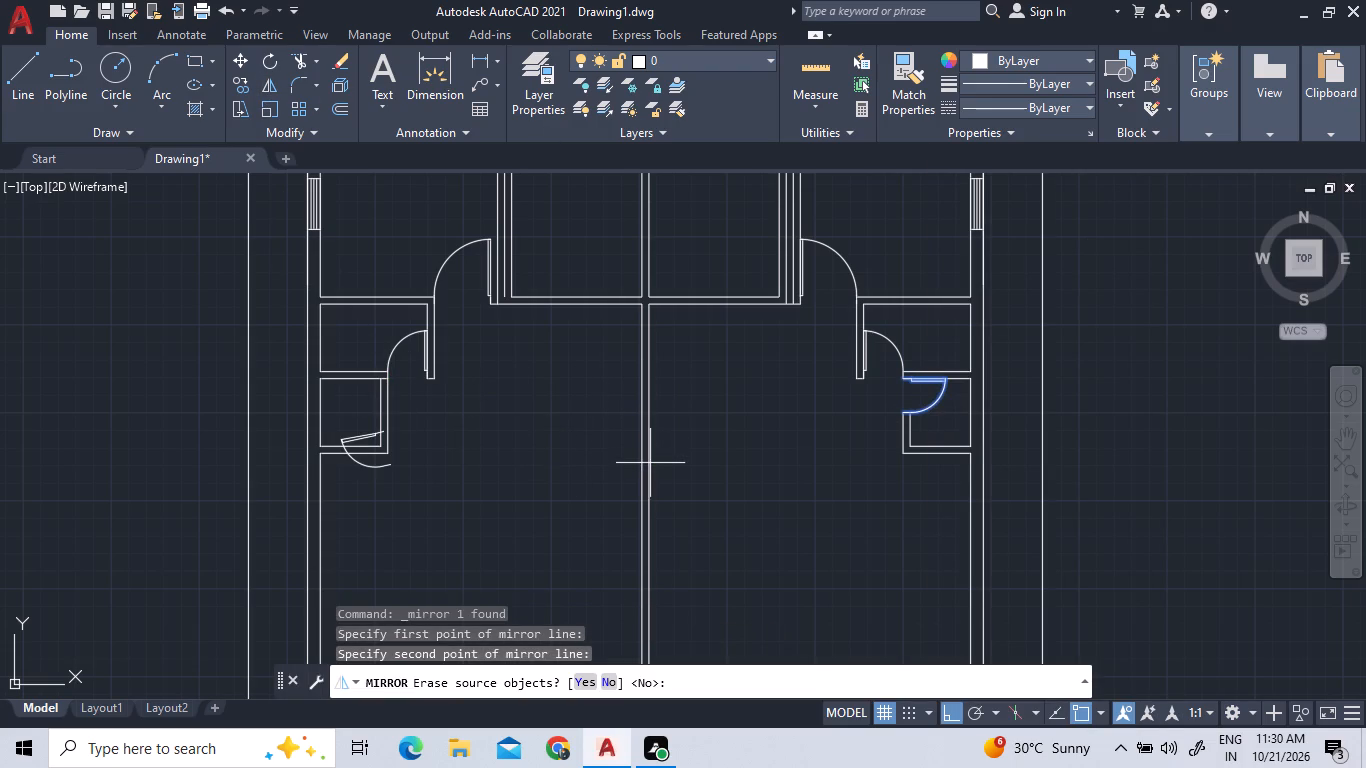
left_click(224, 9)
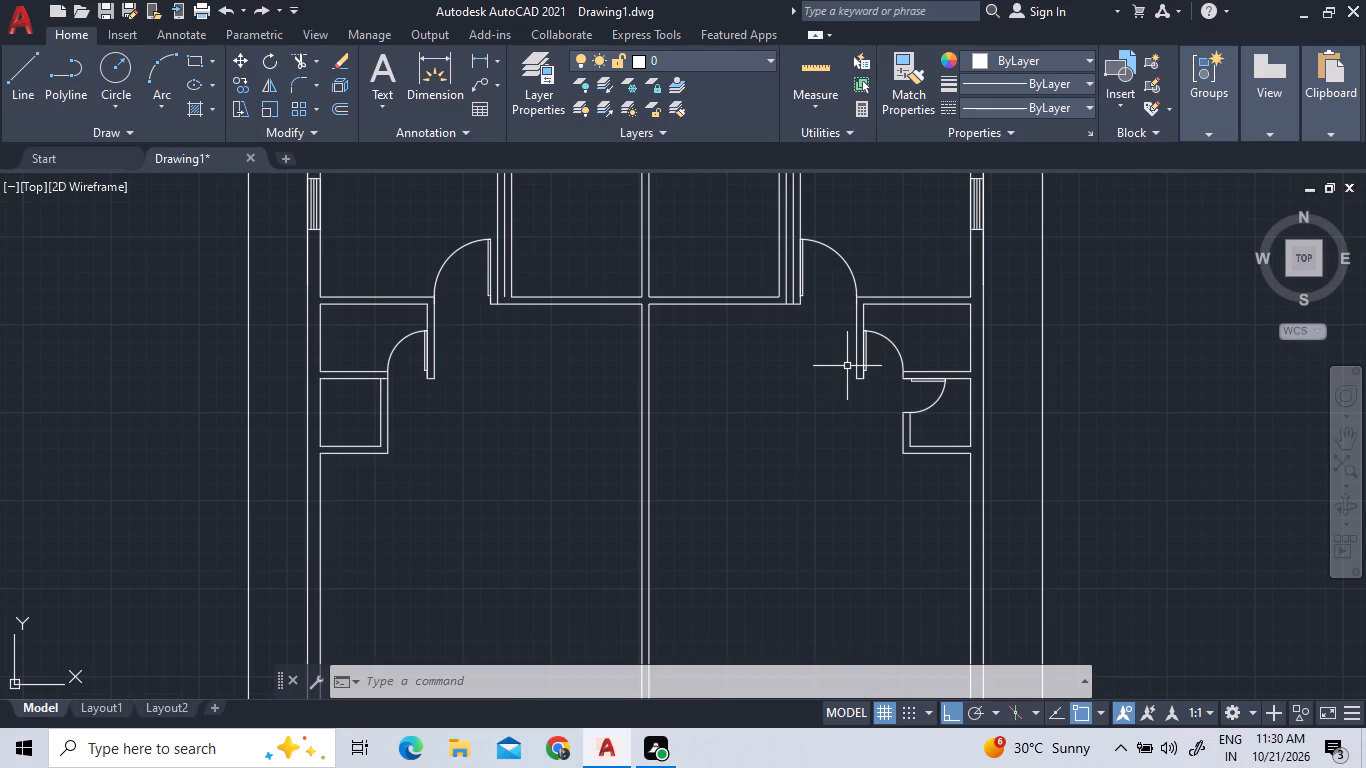
Mirror the right compartment's door about a vertical line along the central dividing wall's left face, keeping the source door.
left_click(934, 405)
right_click(909, 391)
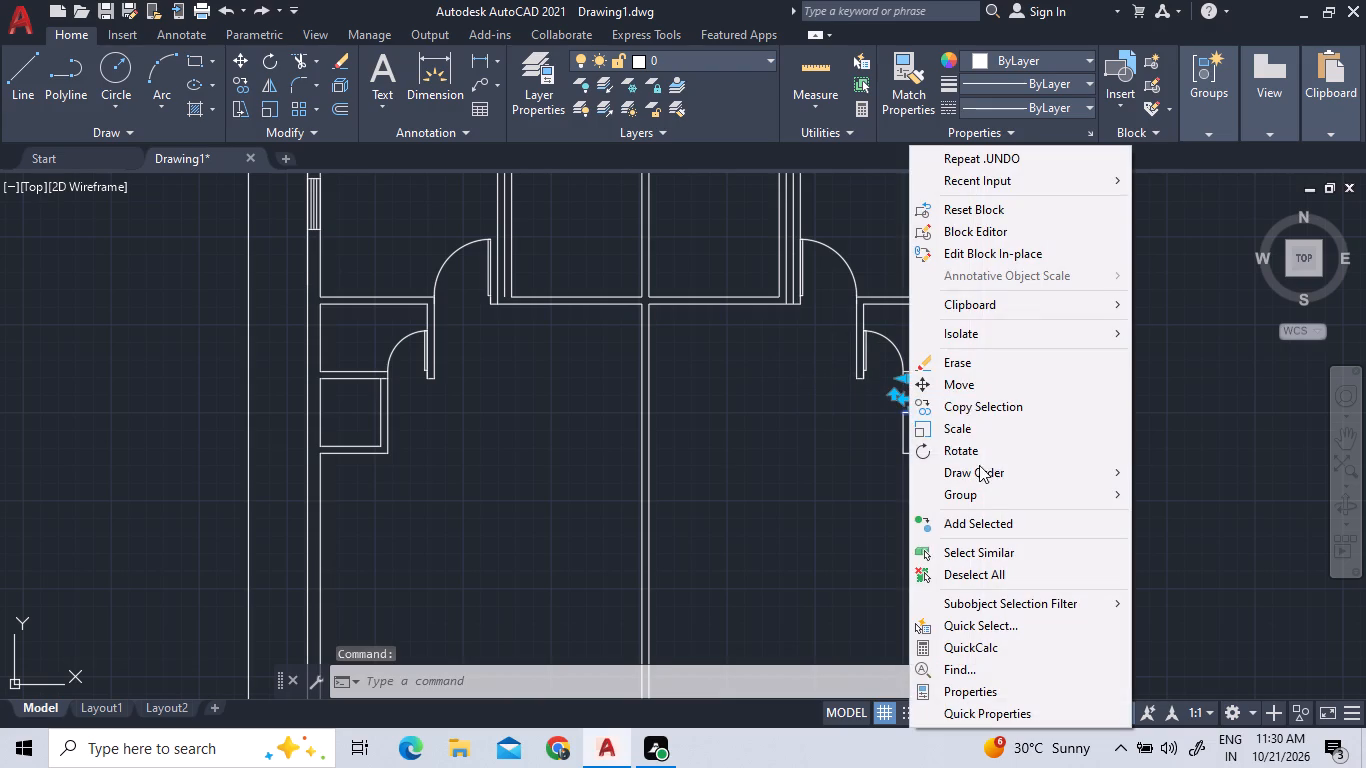
left_click(275, 80)
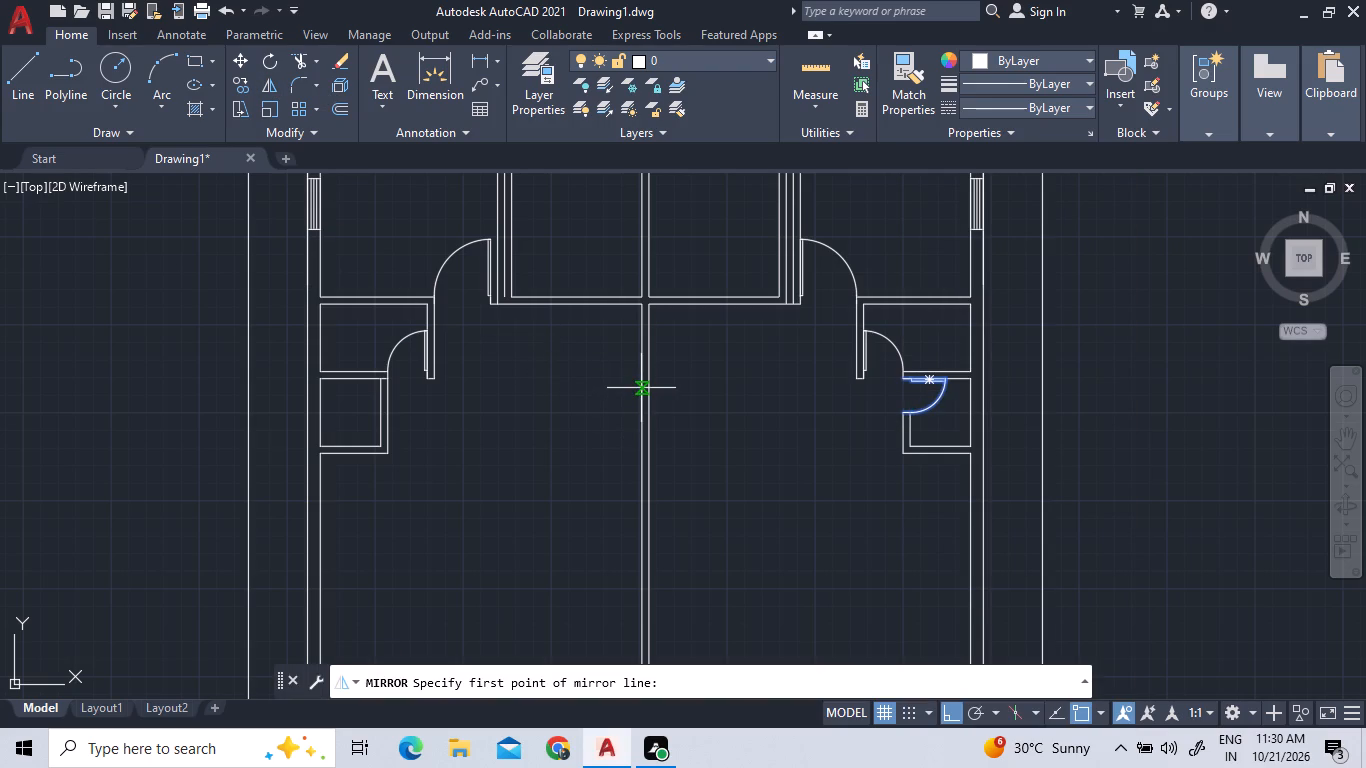
left_click_drag(641, 388, 646, 403)
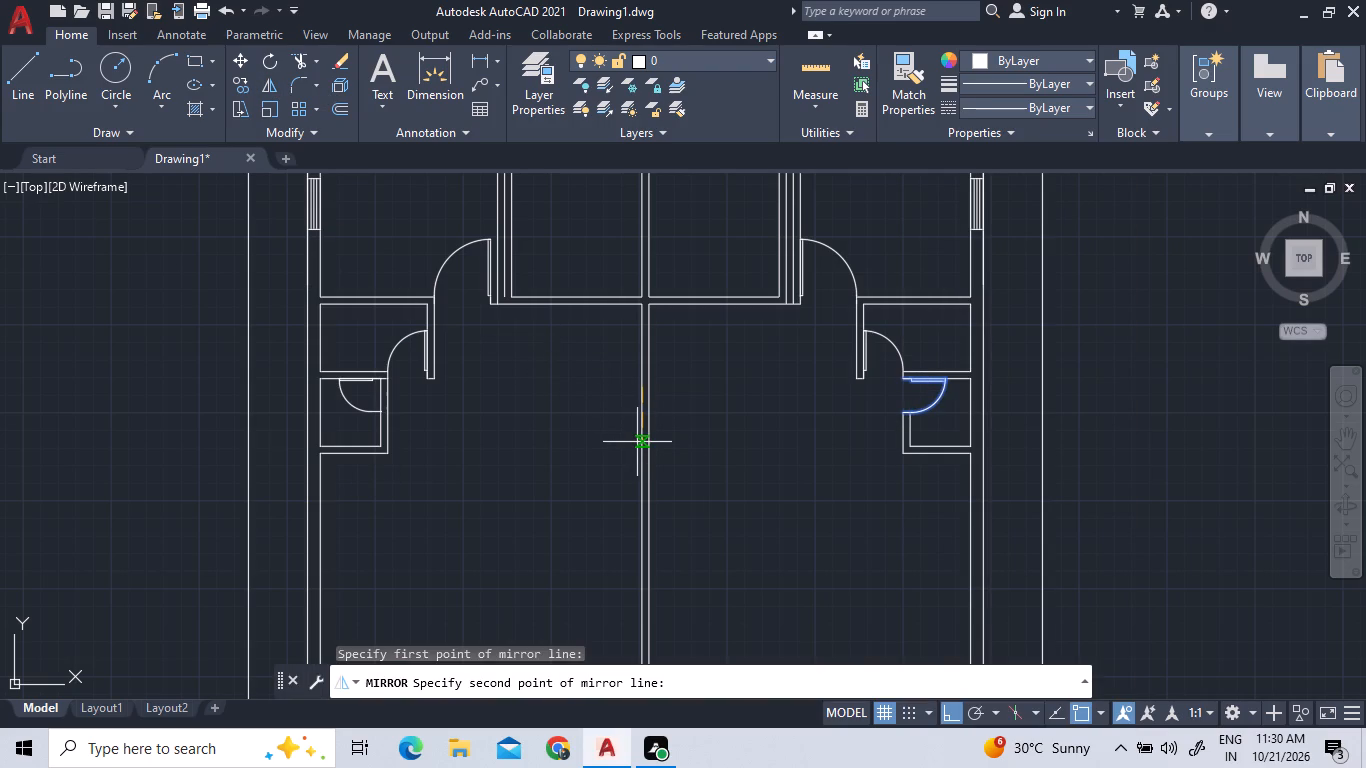
left_click(642, 441)
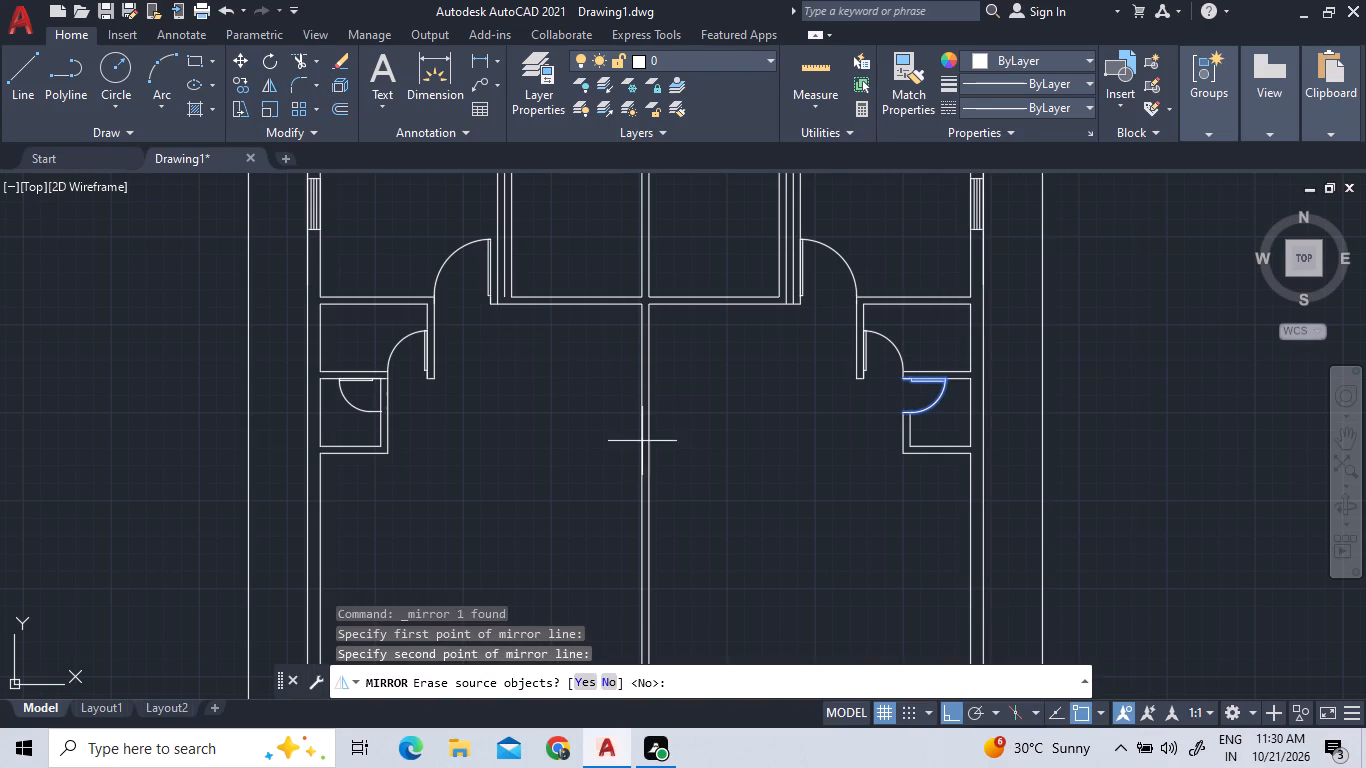
right_click(446, 439)
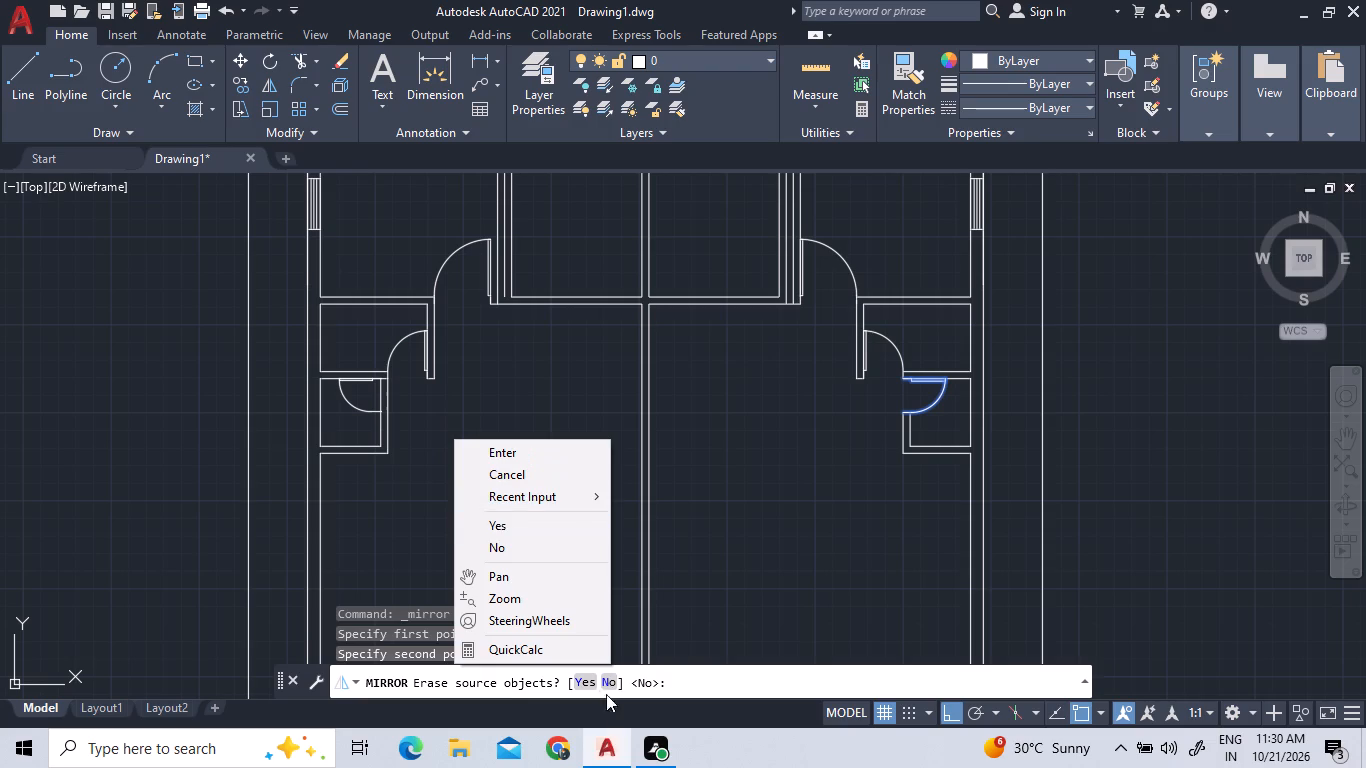
left_click(618, 681)
left_click(611, 677)
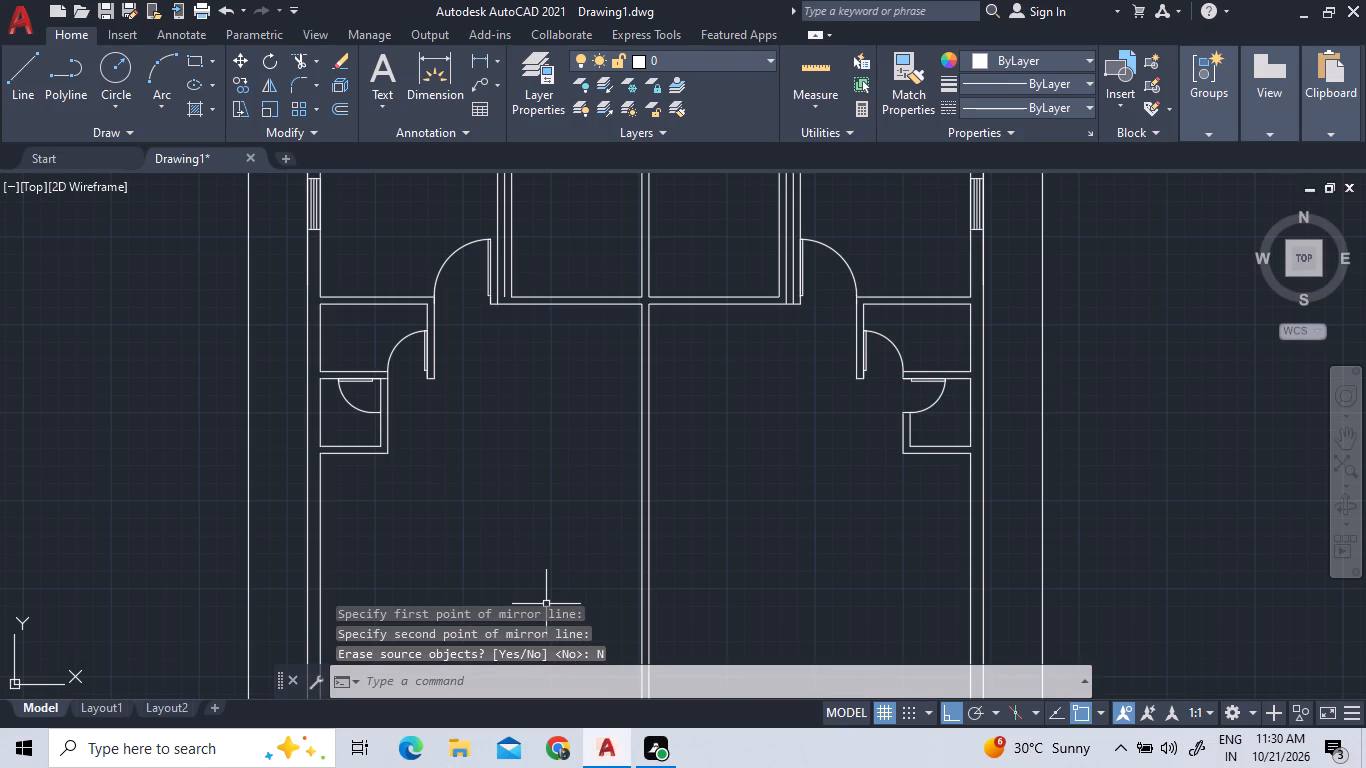
Move the mirrored door by its hinge-side jamb end from the left compartment's upper inner corner to the wall's outer face.
scroll(355, 373, "up", 2)
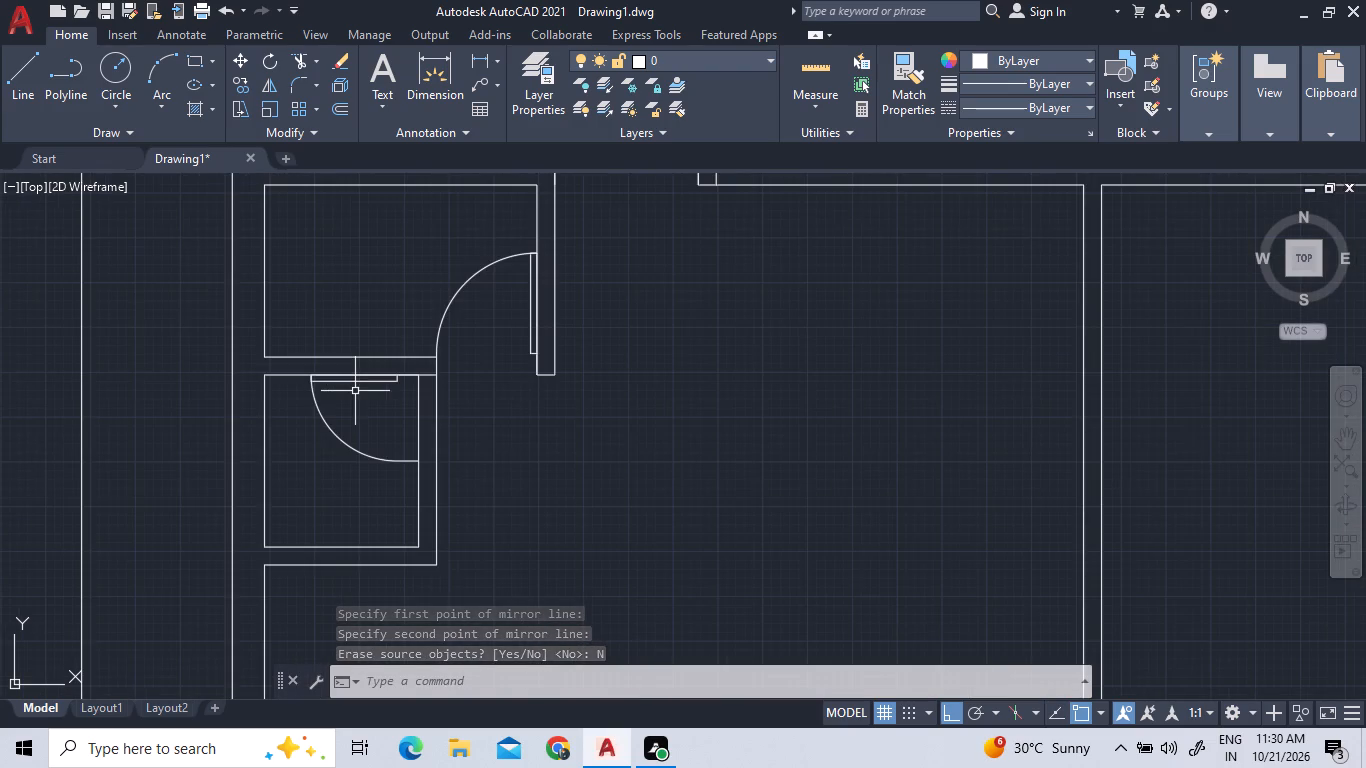
scroll(355, 391, "down", 3)
scroll(369, 385, "up", 2)
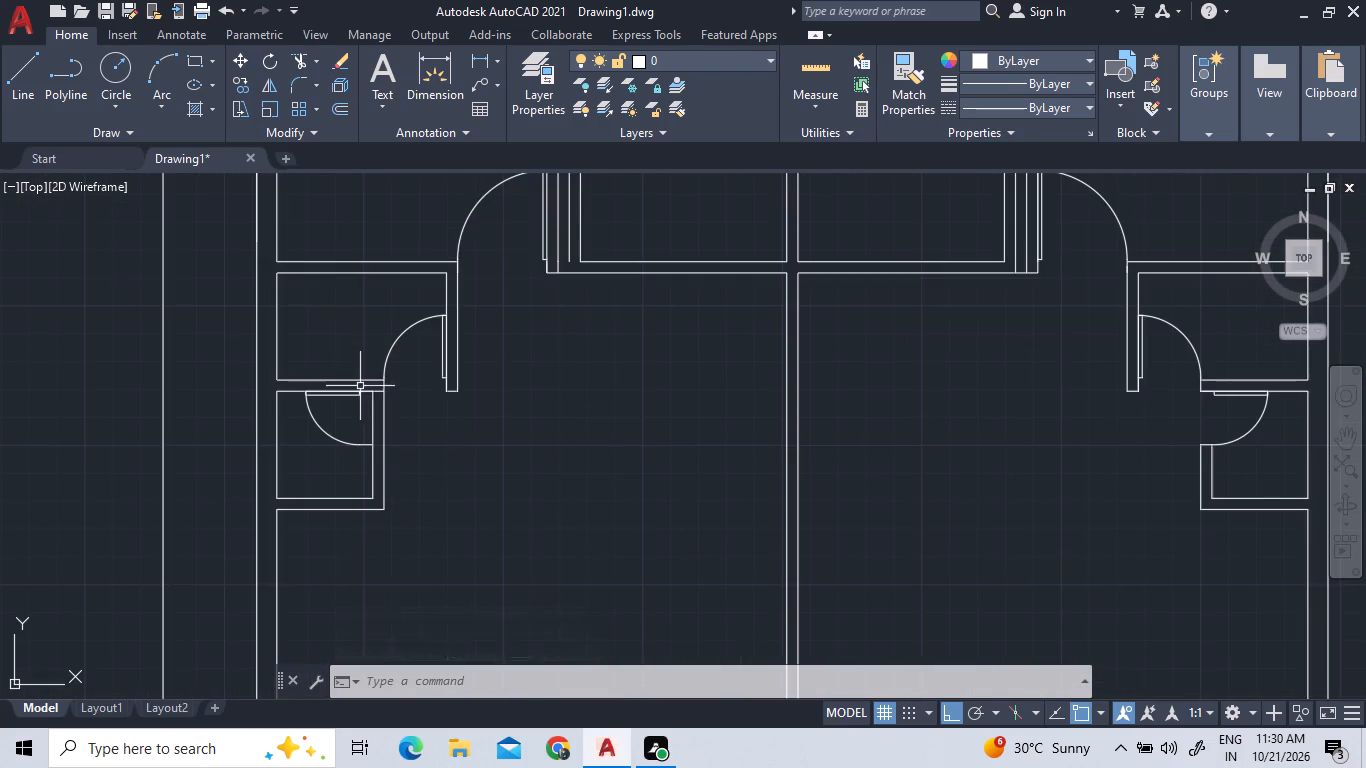
scroll(359, 388, "up", 2)
left_click(357, 454)
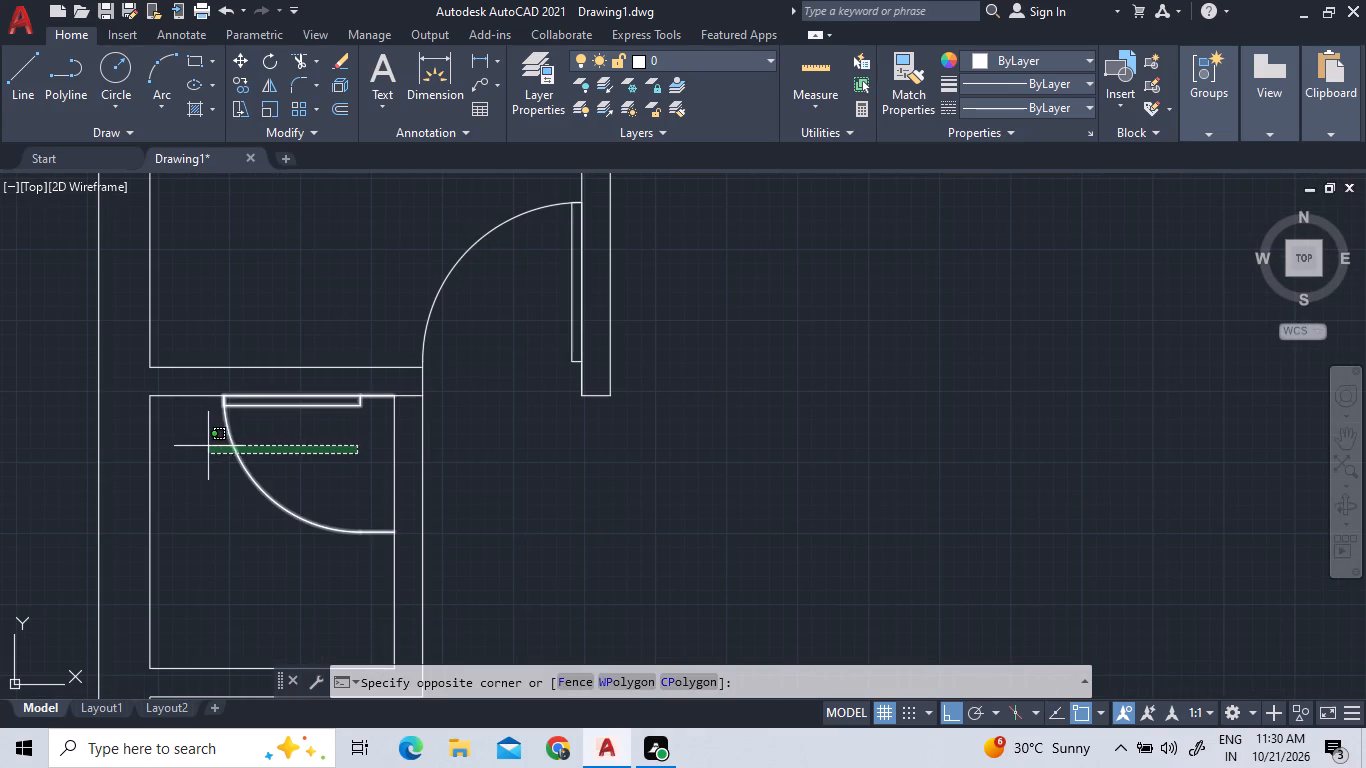
left_click(205, 447)
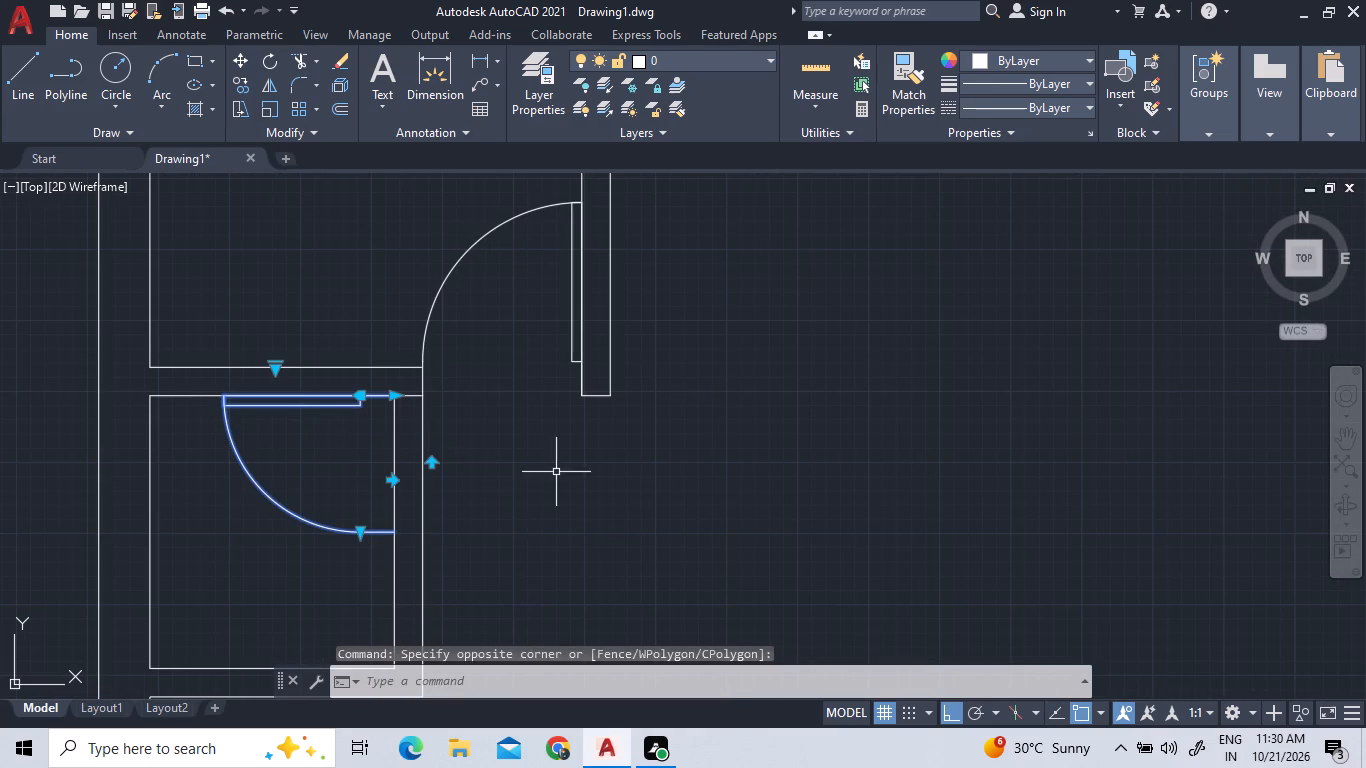
right_click(514, 476)
left_click(601, 381)
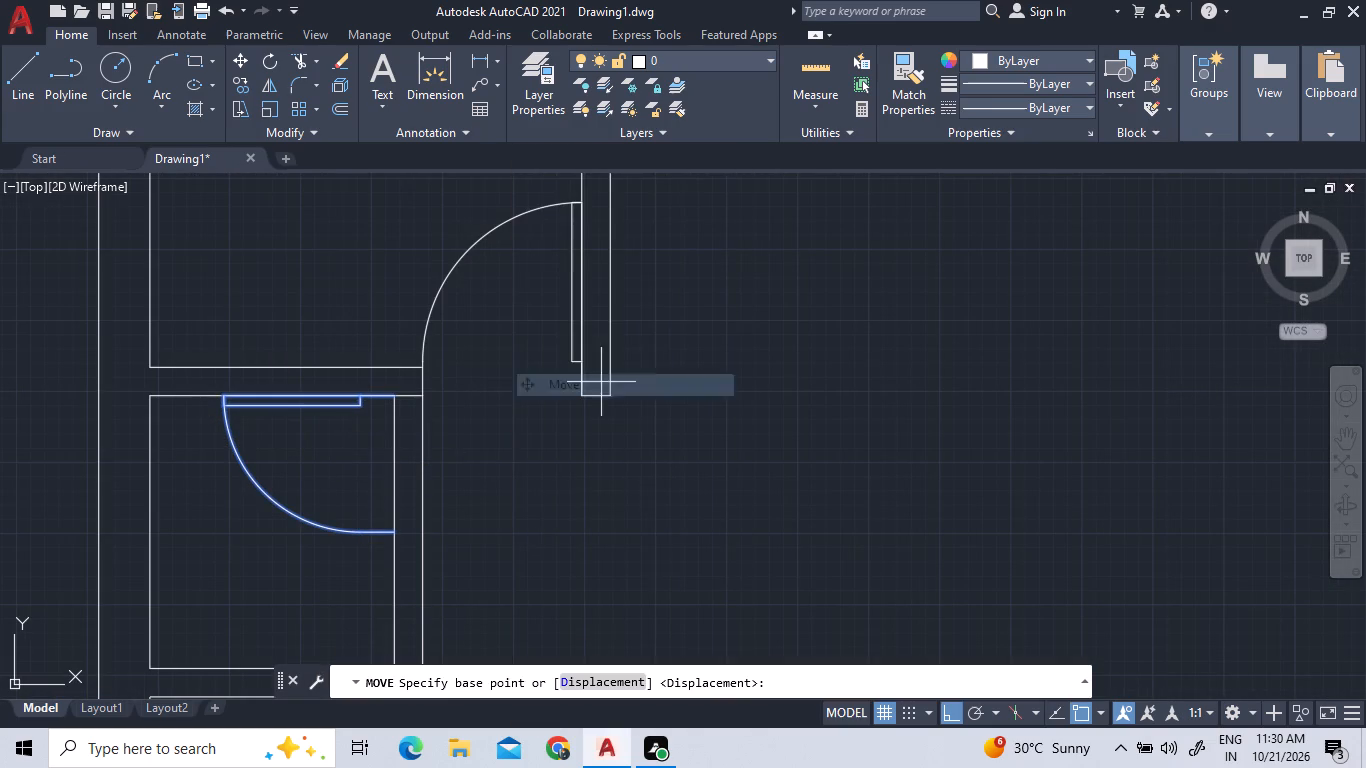
scroll(370, 382, "up", 2)
left_click(424, 420)
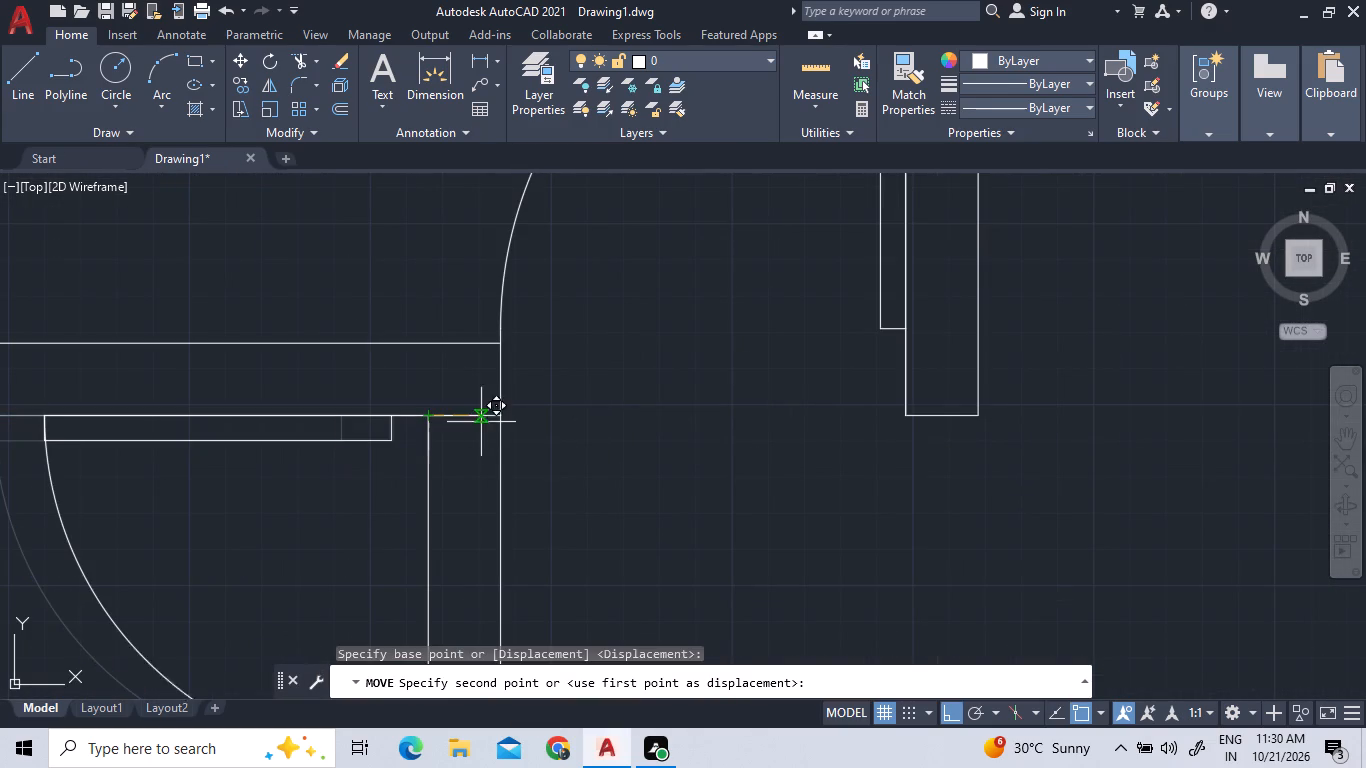
left_click(499, 420)
Trim both faces of the left compartment's vertical wall across the door opening.
scroll(510, 419, "down", 4)
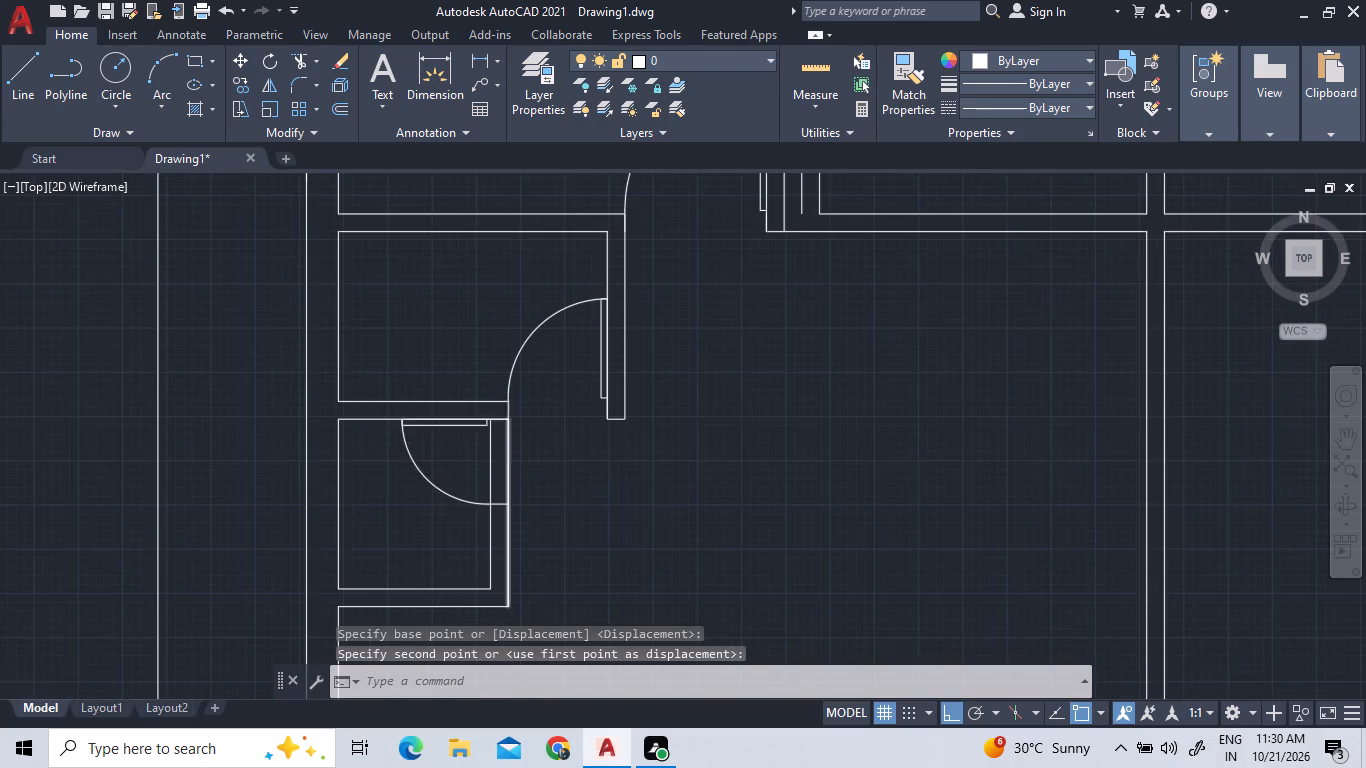
scroll(505, 428, "down", 1)
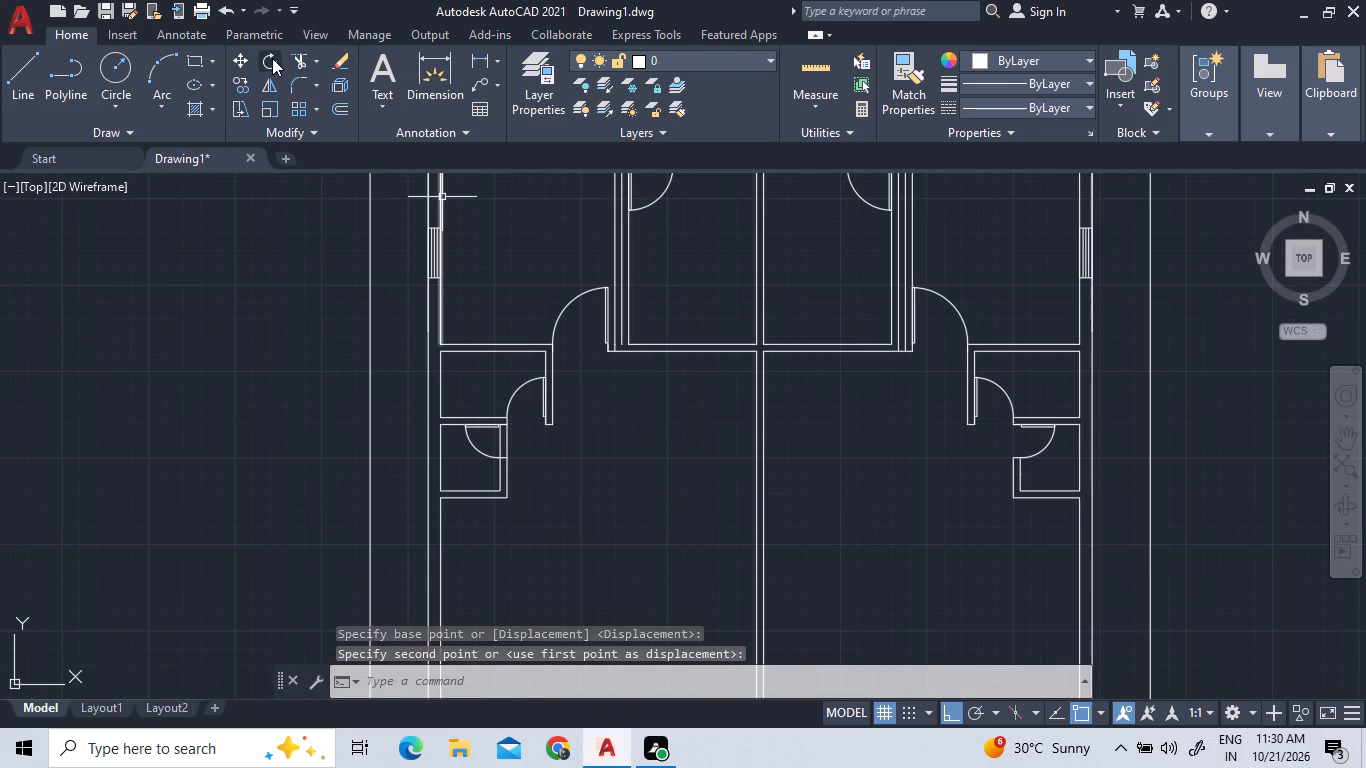
left_click(297, 59)
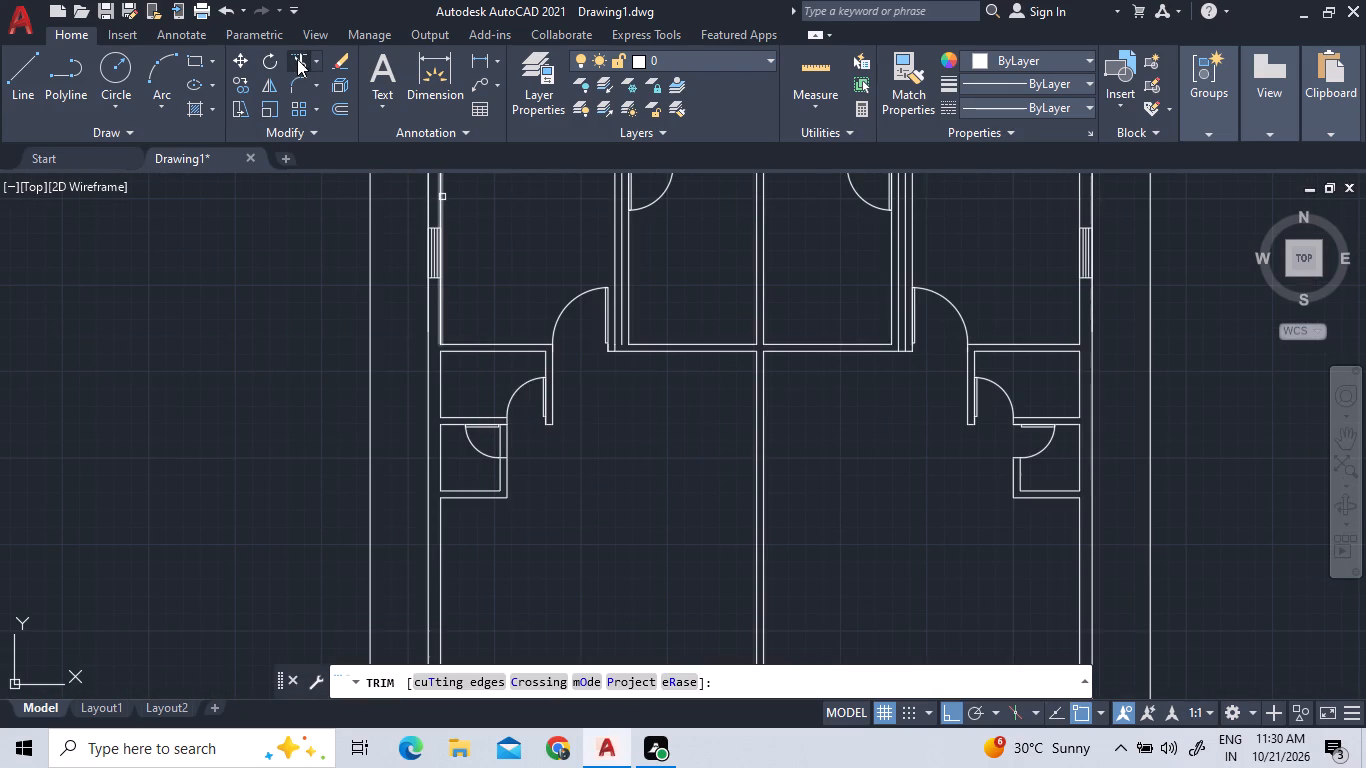
left_click(505, 439)
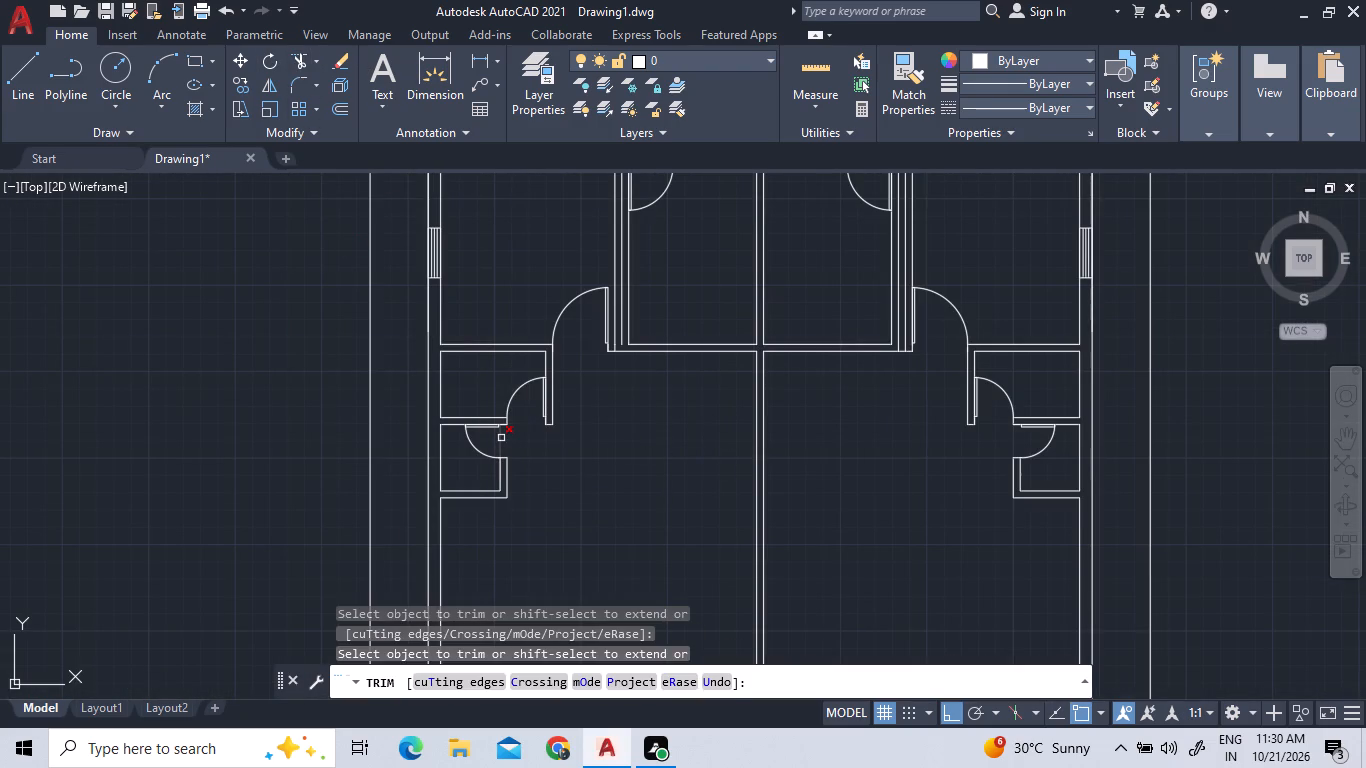
left_click(501, 438)
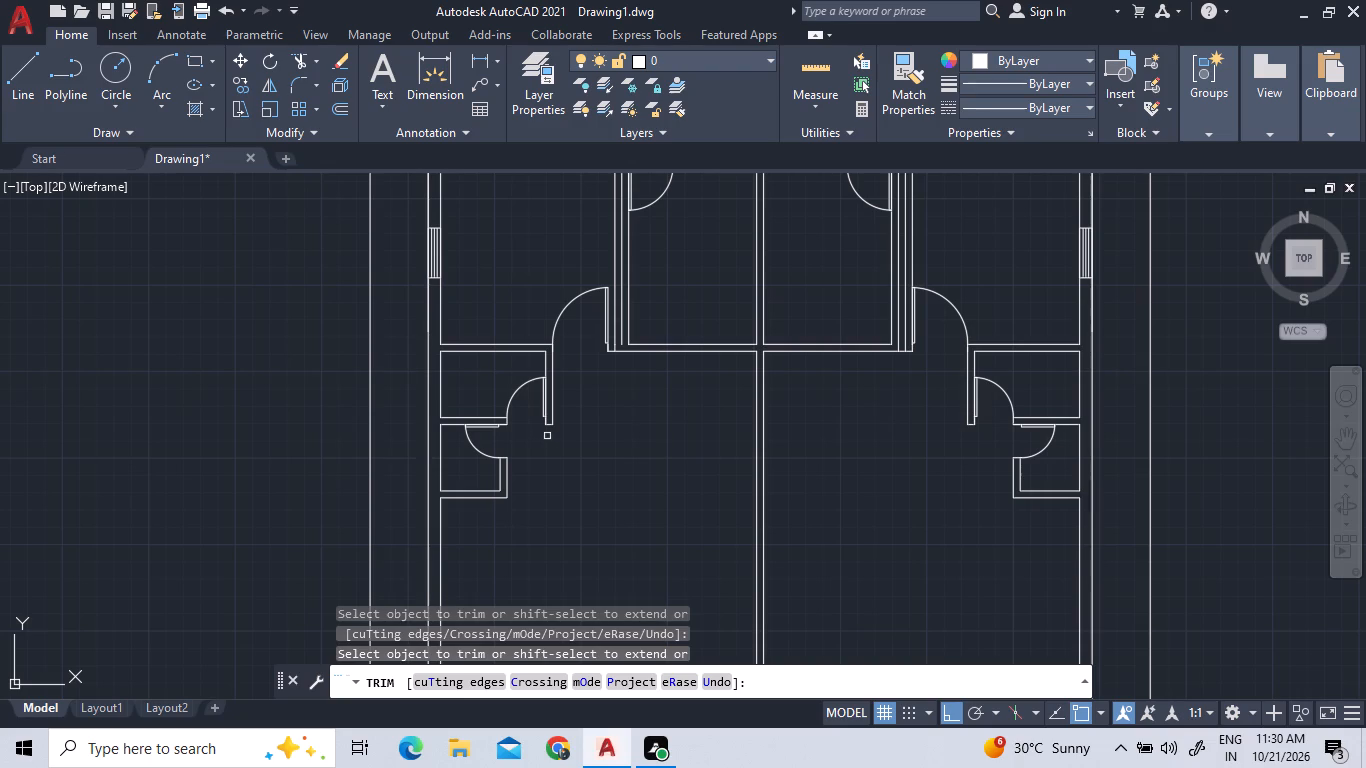
right_click(522, 477)
left_click(570, 212)
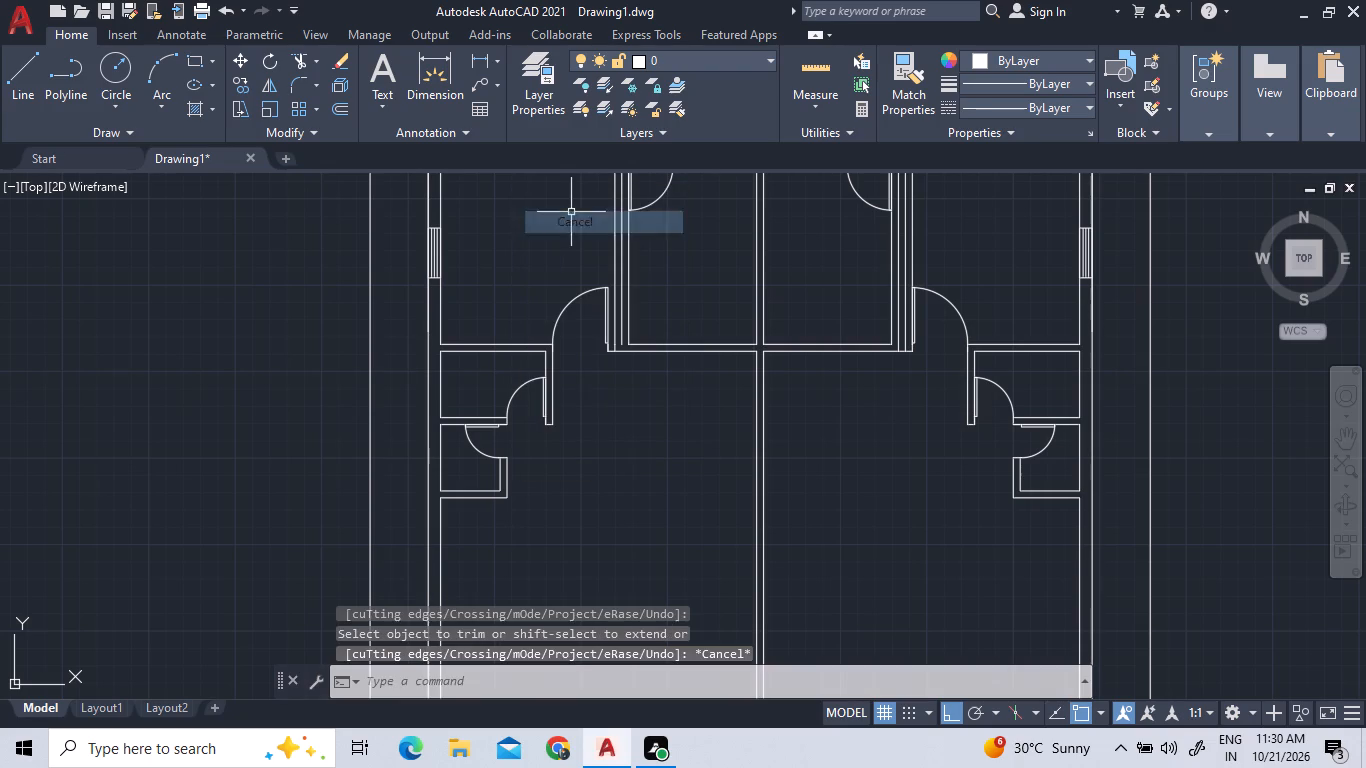
Offset the lower outer wall line of the left and right door-fitted compartments 11' downward into each unit's open area.
scroll(579, 499, "down", 3)
scroll(709, 583, "up", 1)
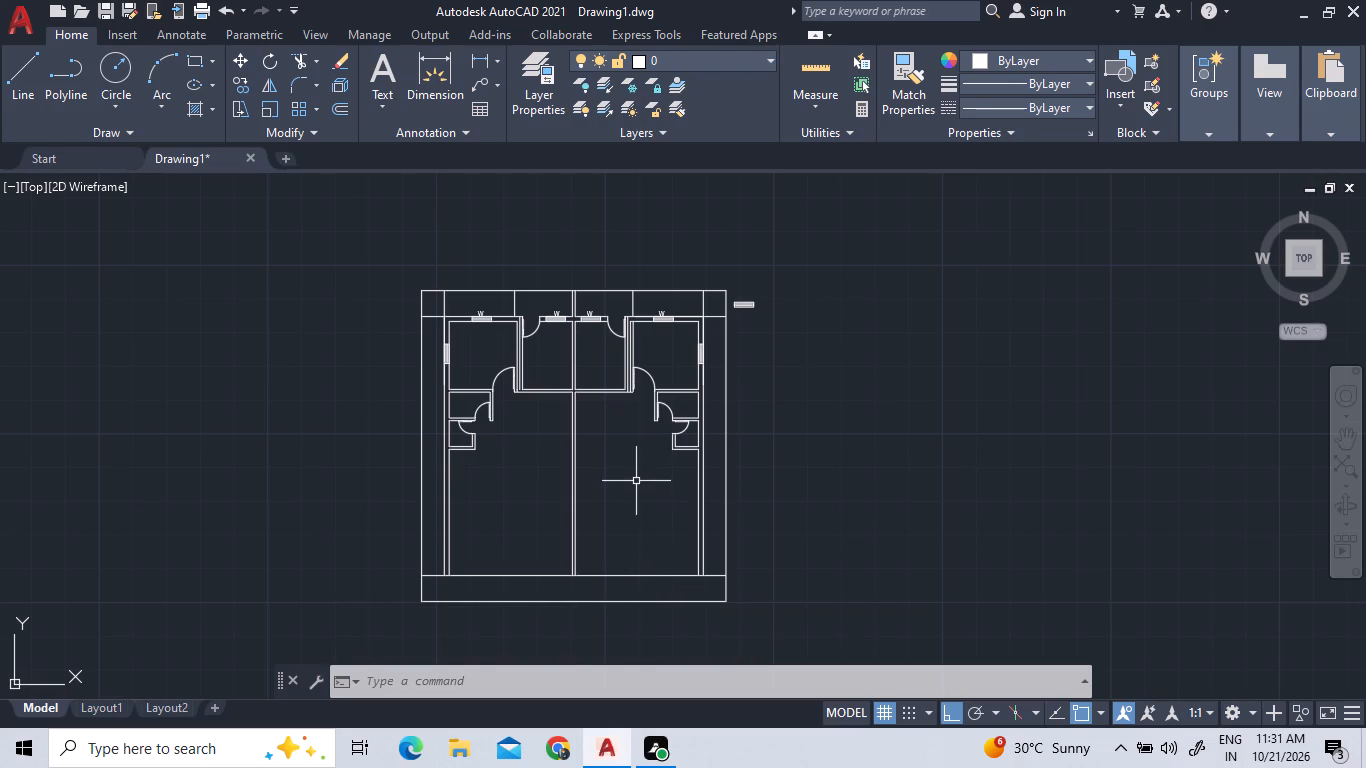
scroll(634, 441, "up", 1)
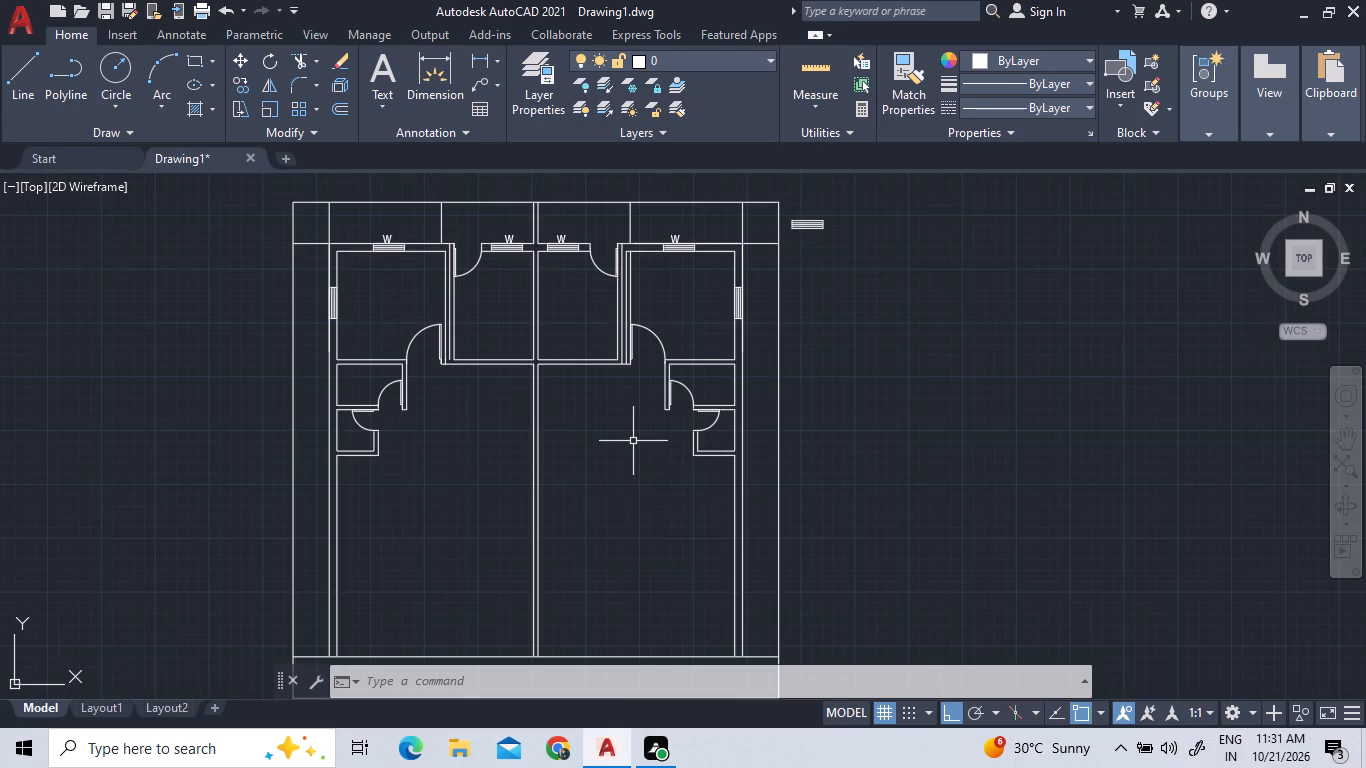
scroll(607, 438, "down", 1)
scroll(502, 548, "up", 1)
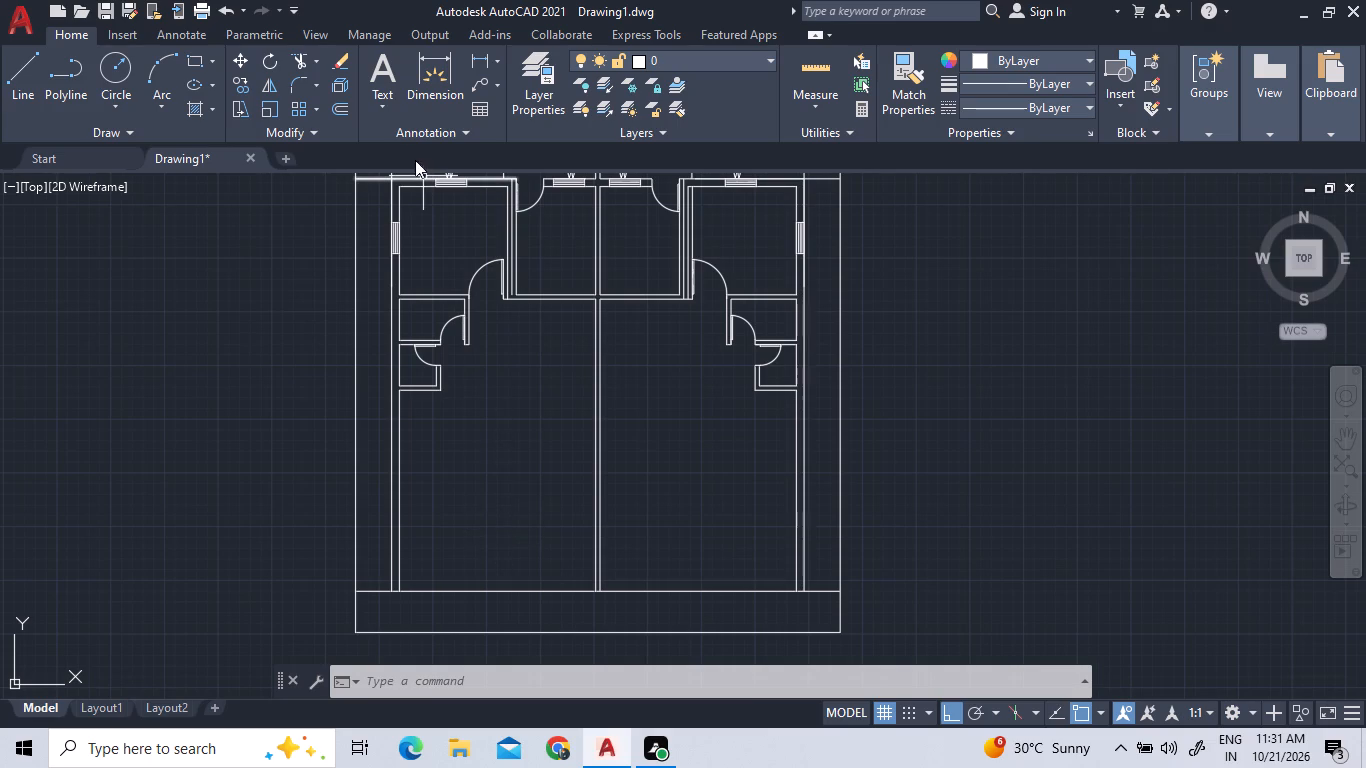
left_click(337, 106)
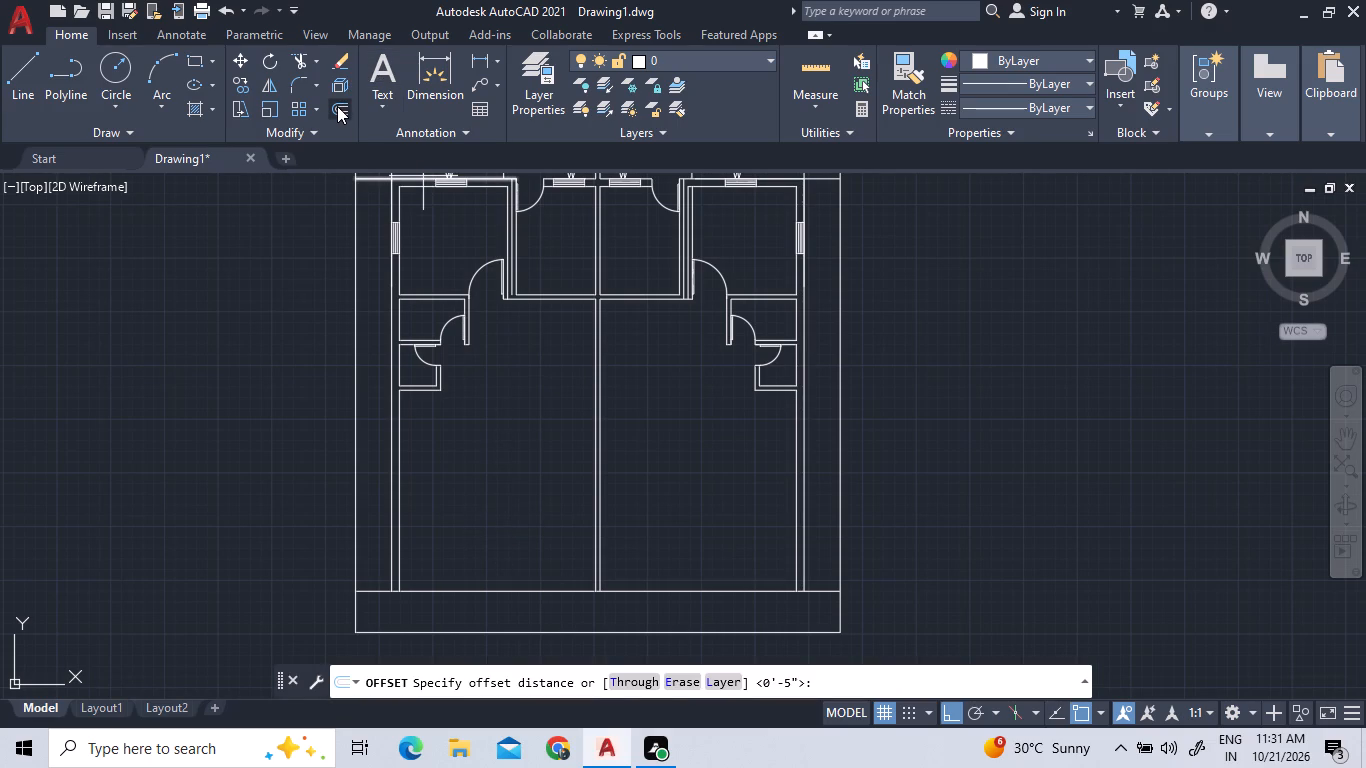
type("11")
key("apostrophe")
key("Return")
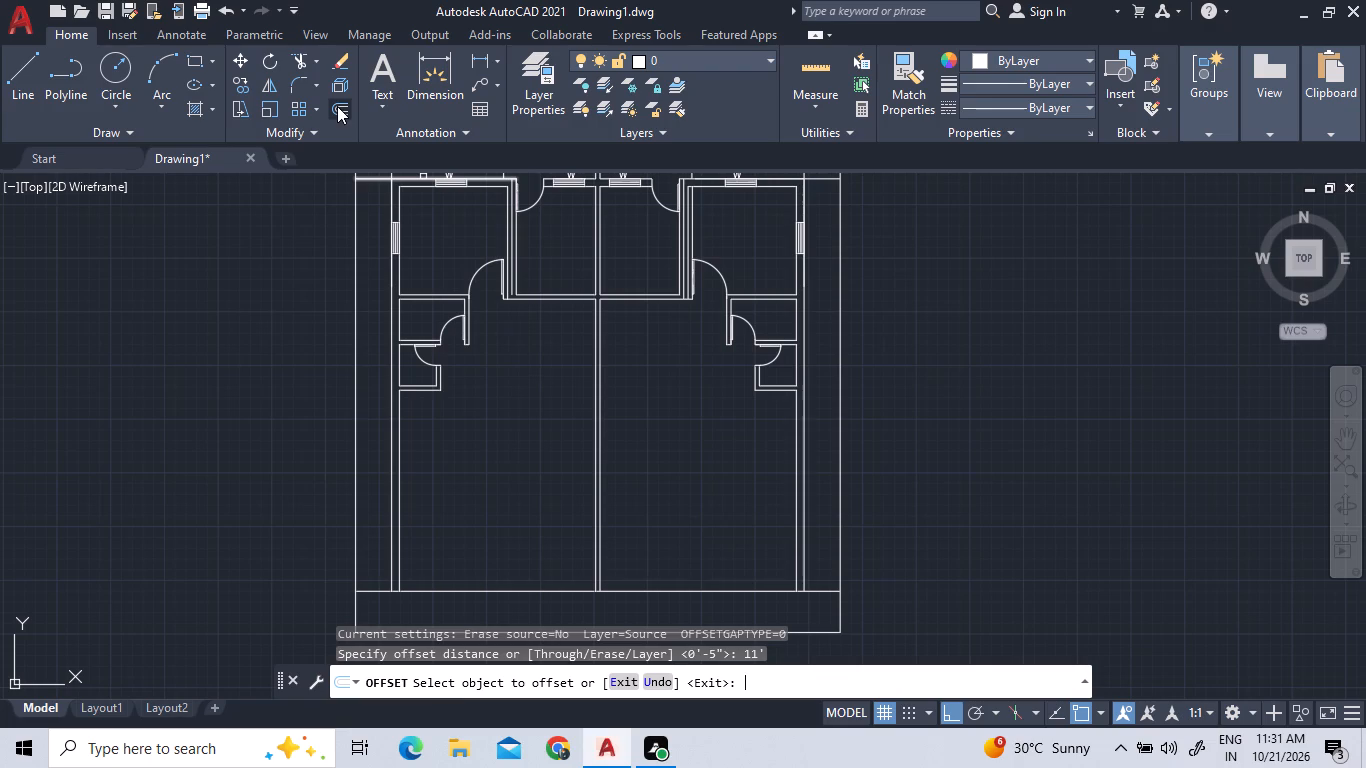
left_click(430, 389)
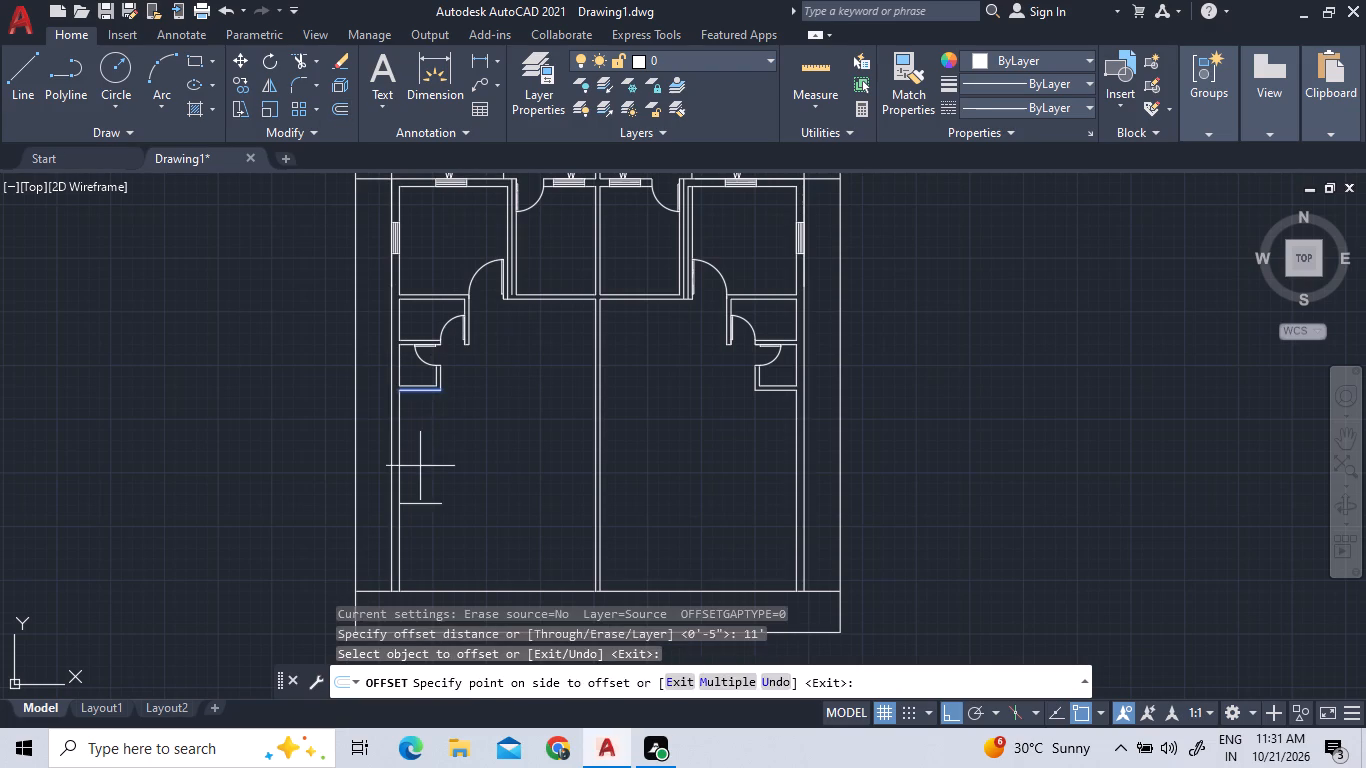
left_click(420, 466)
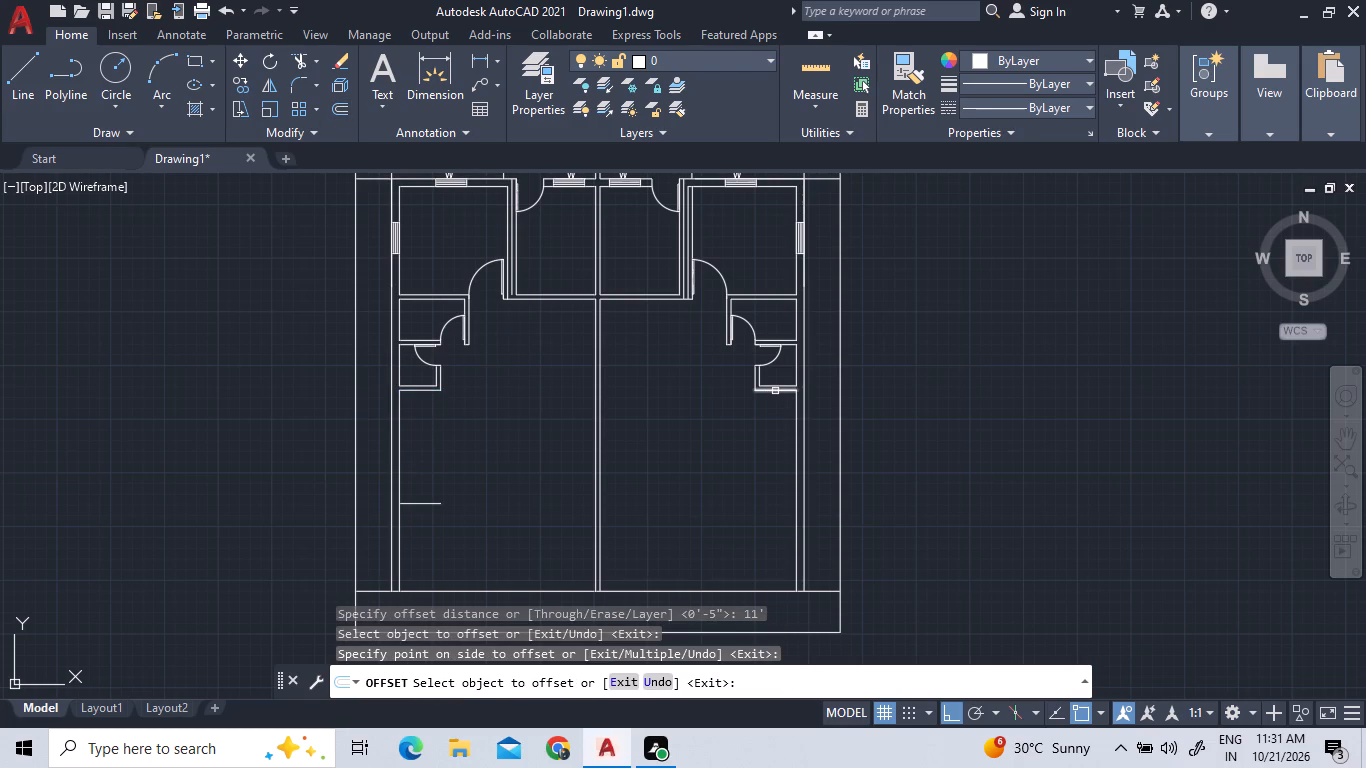
left_click(783, 389)
left_click(762, 446)
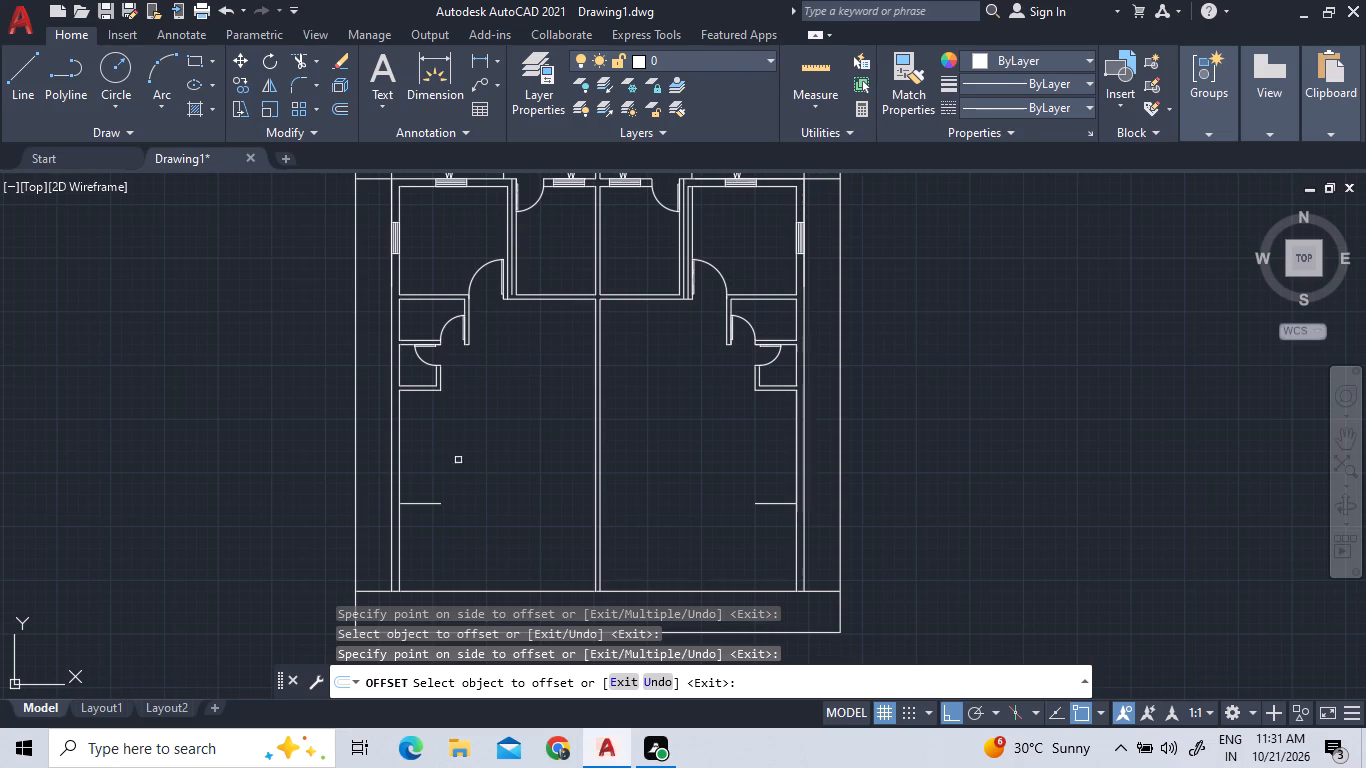
Offset the short horizontal lines below the left and right compartments 5" downward to give both walls thickness.
left_click(338, 101)
key("5")
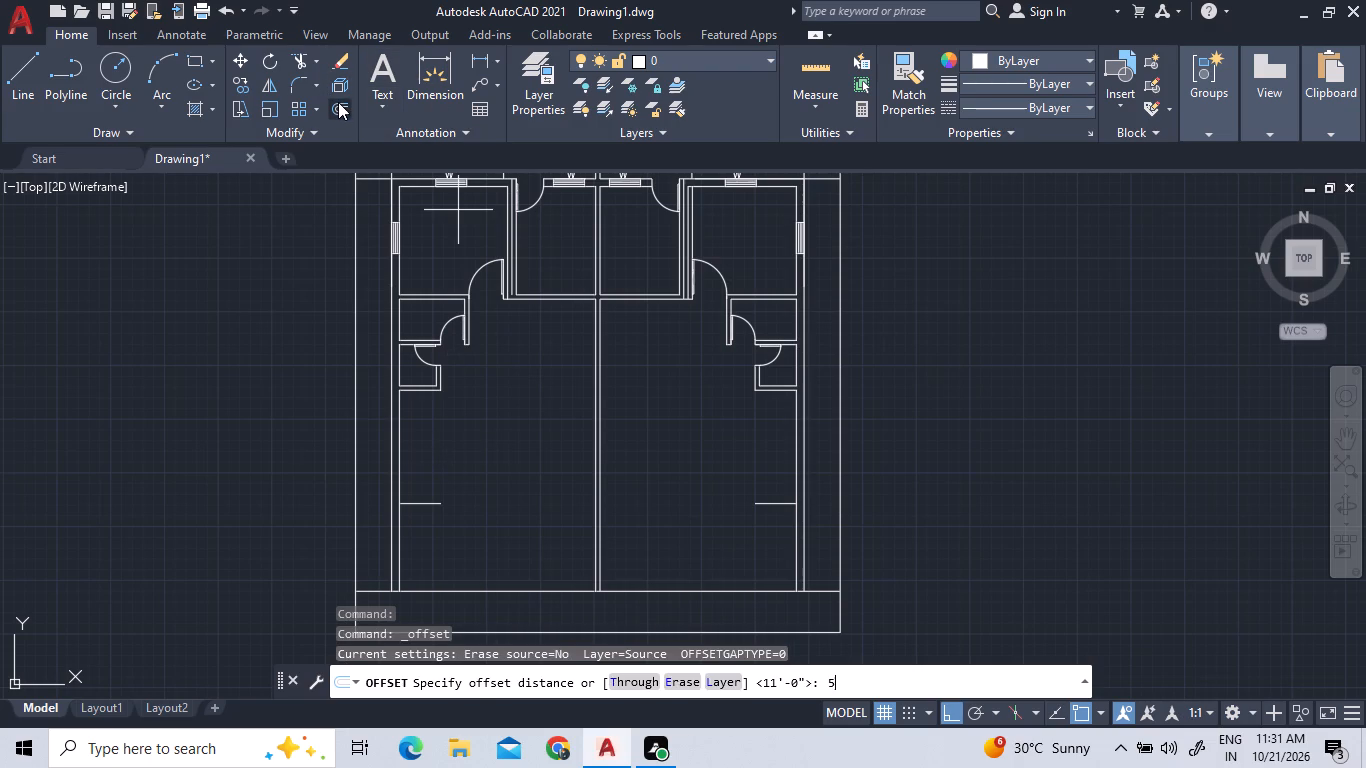
key("Return")
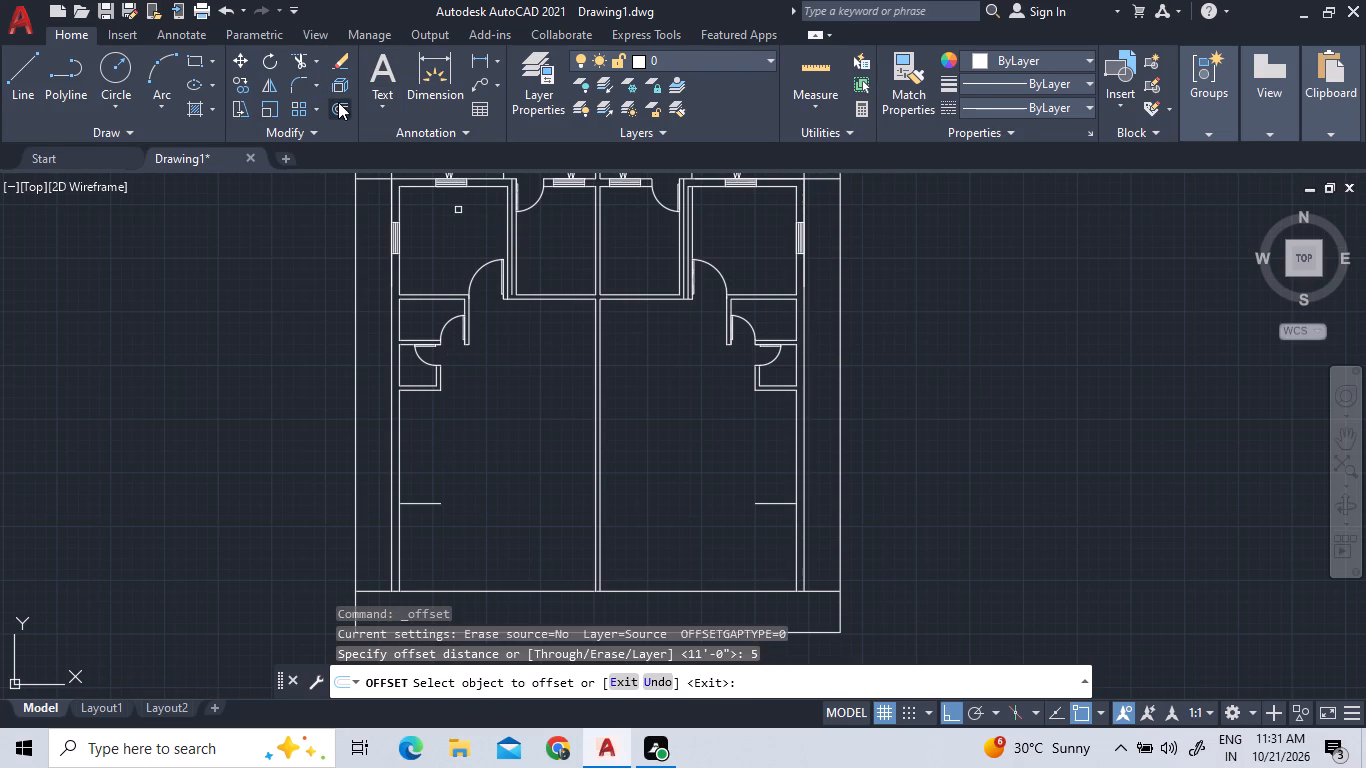
type("5\"")
key("Return")
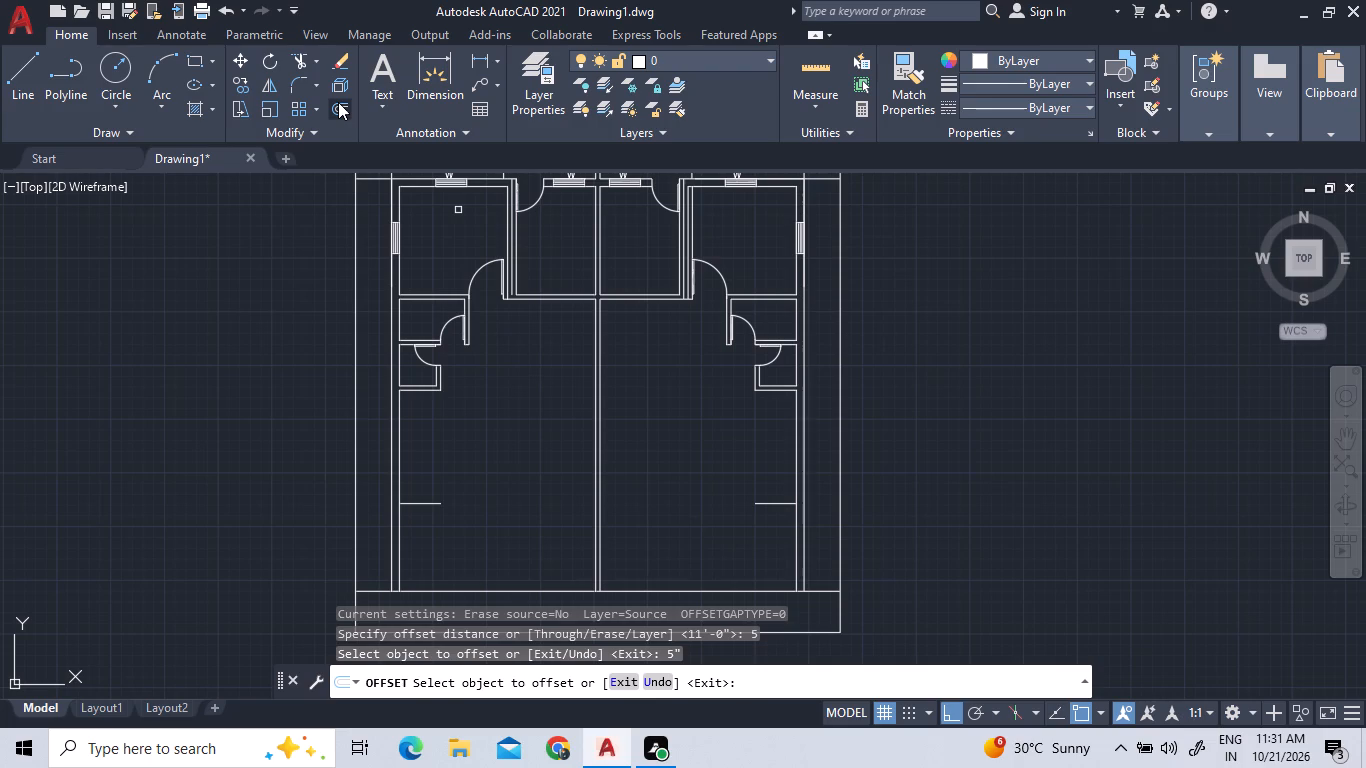
left_click(429, 501)
left_click(427, 517)
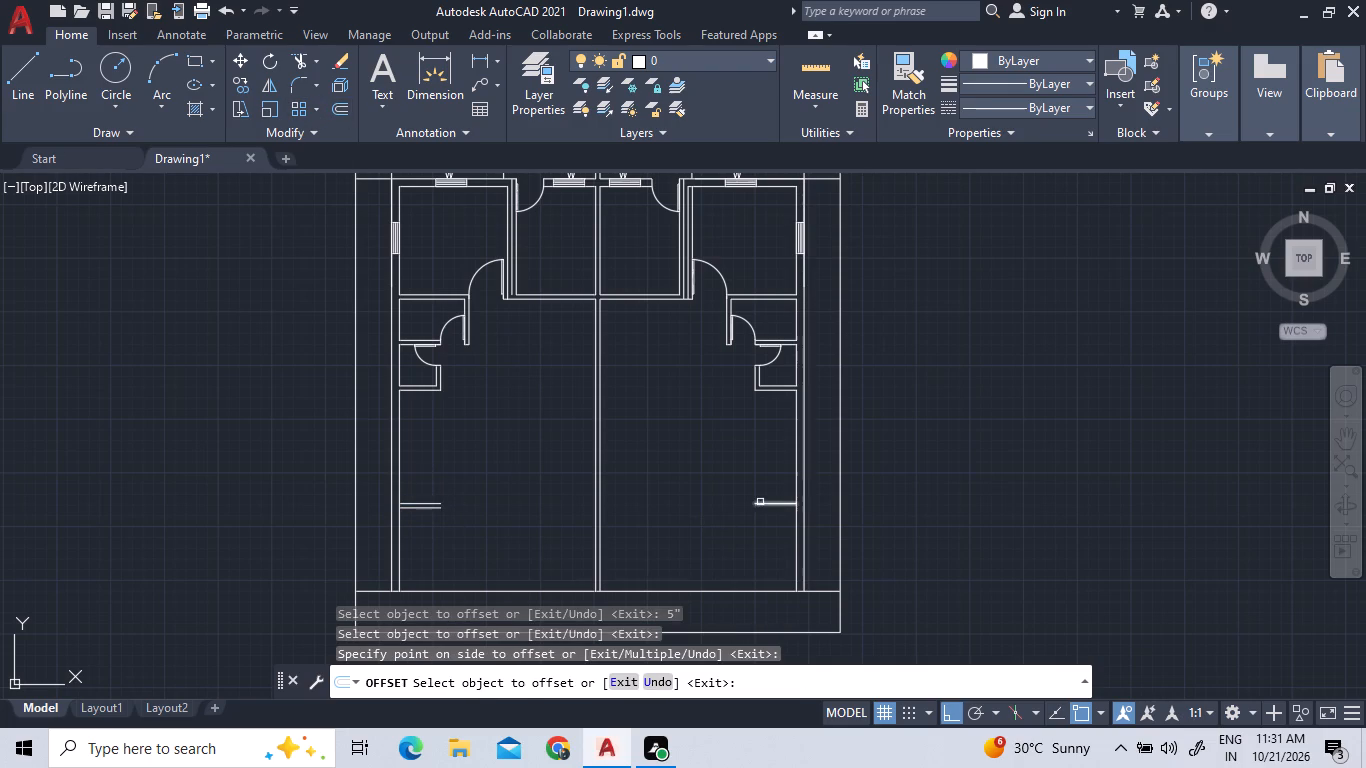
left_click(761, 503)
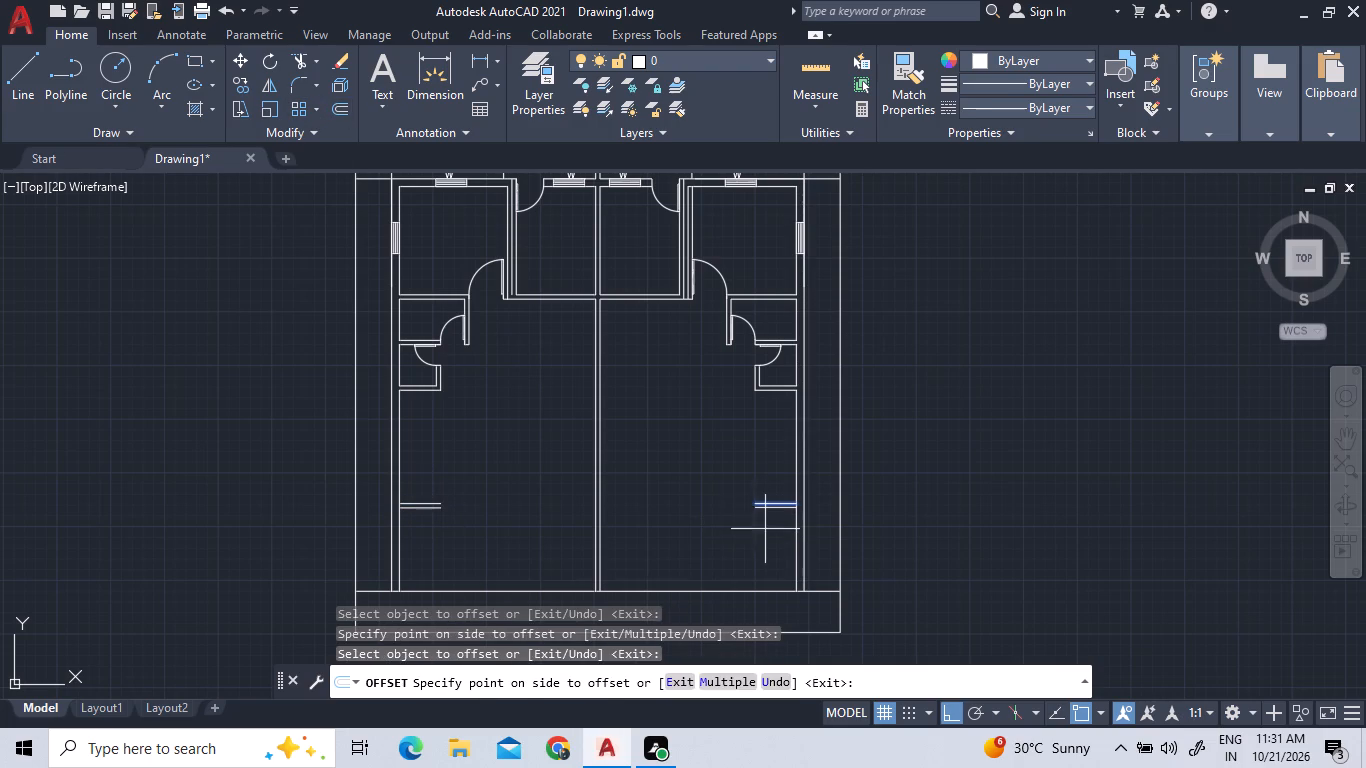
left_click(766, 530)
right_click(719, 434)
left_click(734, 443)
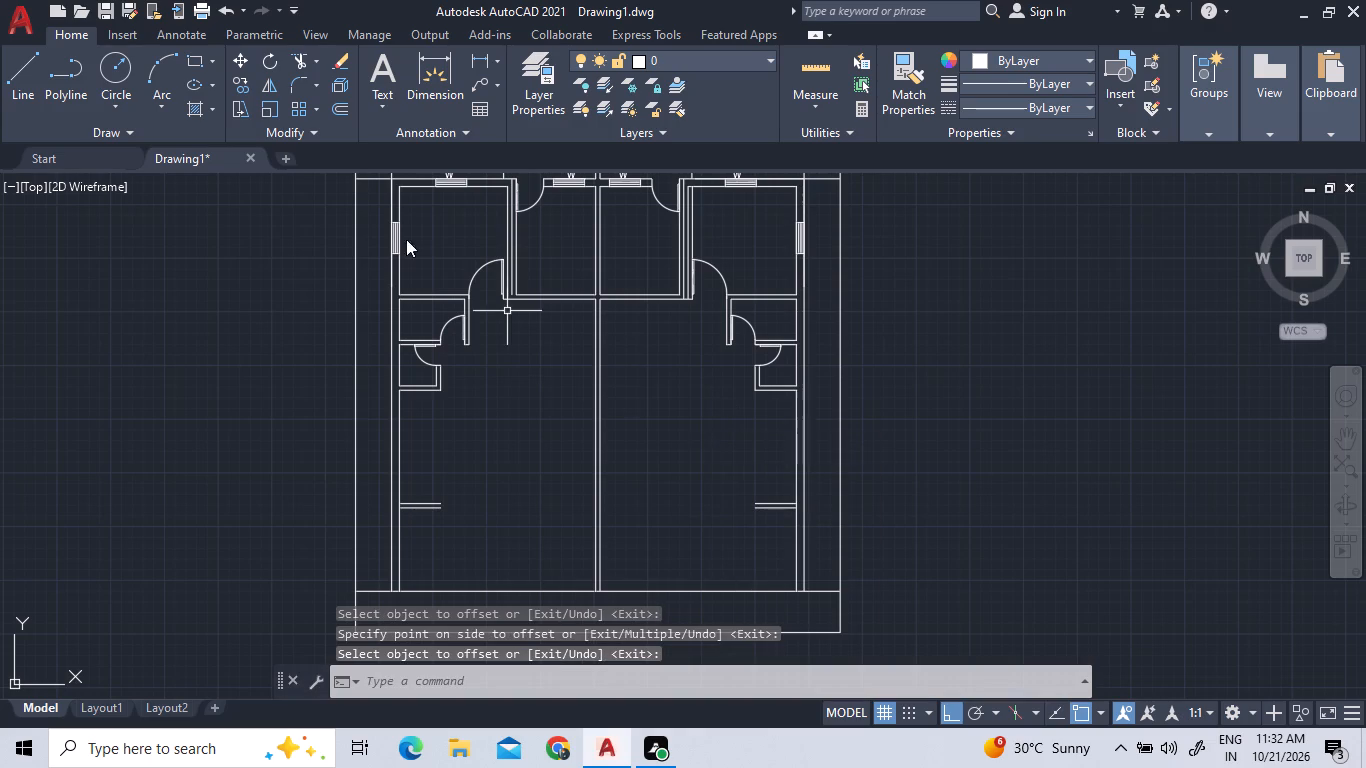
Offset the inner face of each unit's outer side wall 9' inward, toward the central dividing wall.
left_click(341, 109)
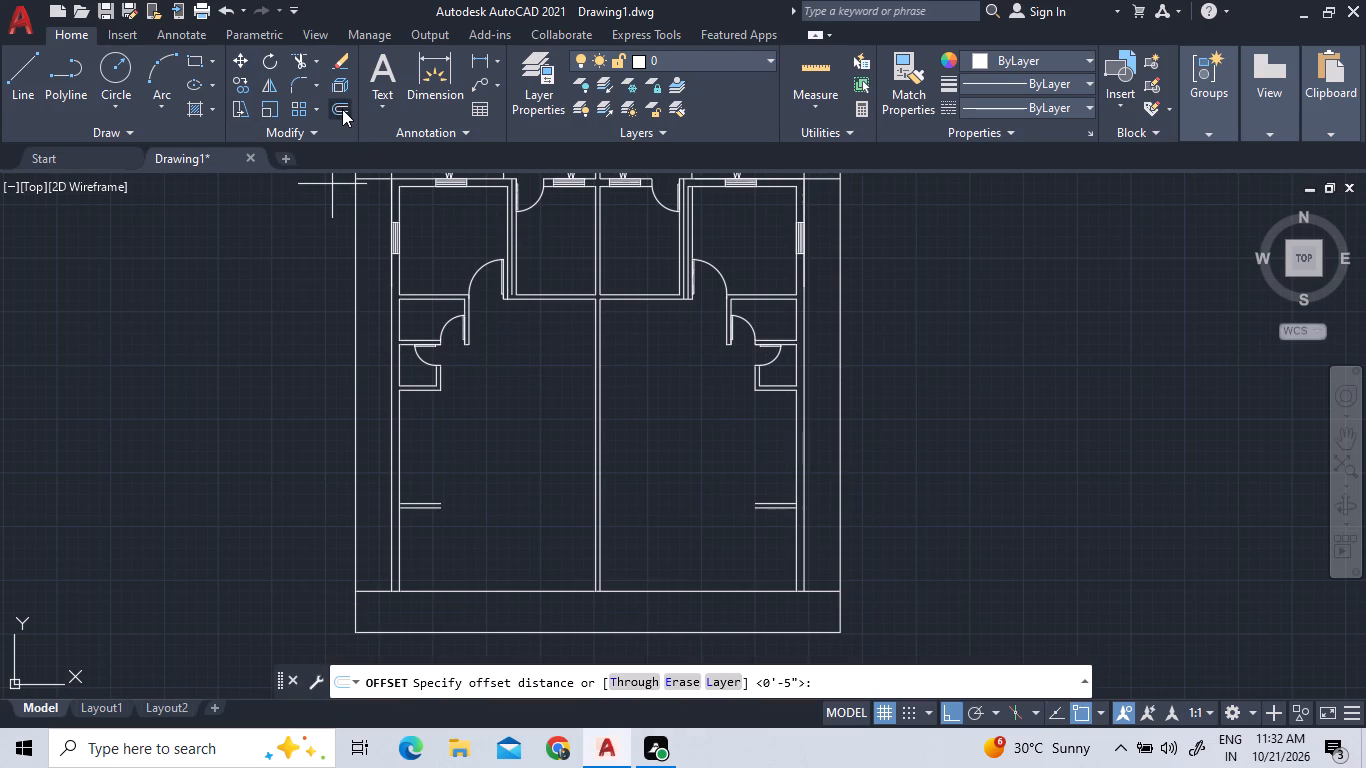
key("9")
key("apostrophe")
key("Return")
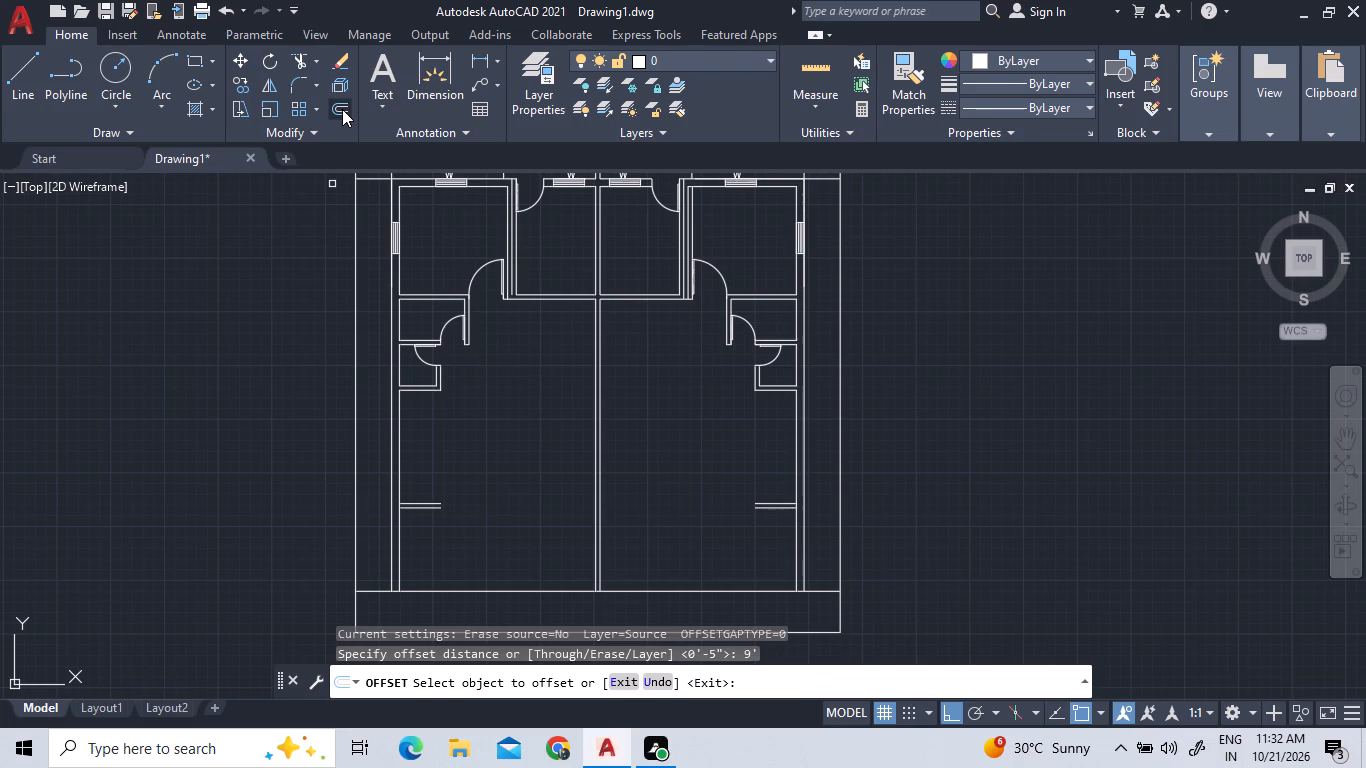
scroll(803, 512, "up", 2)
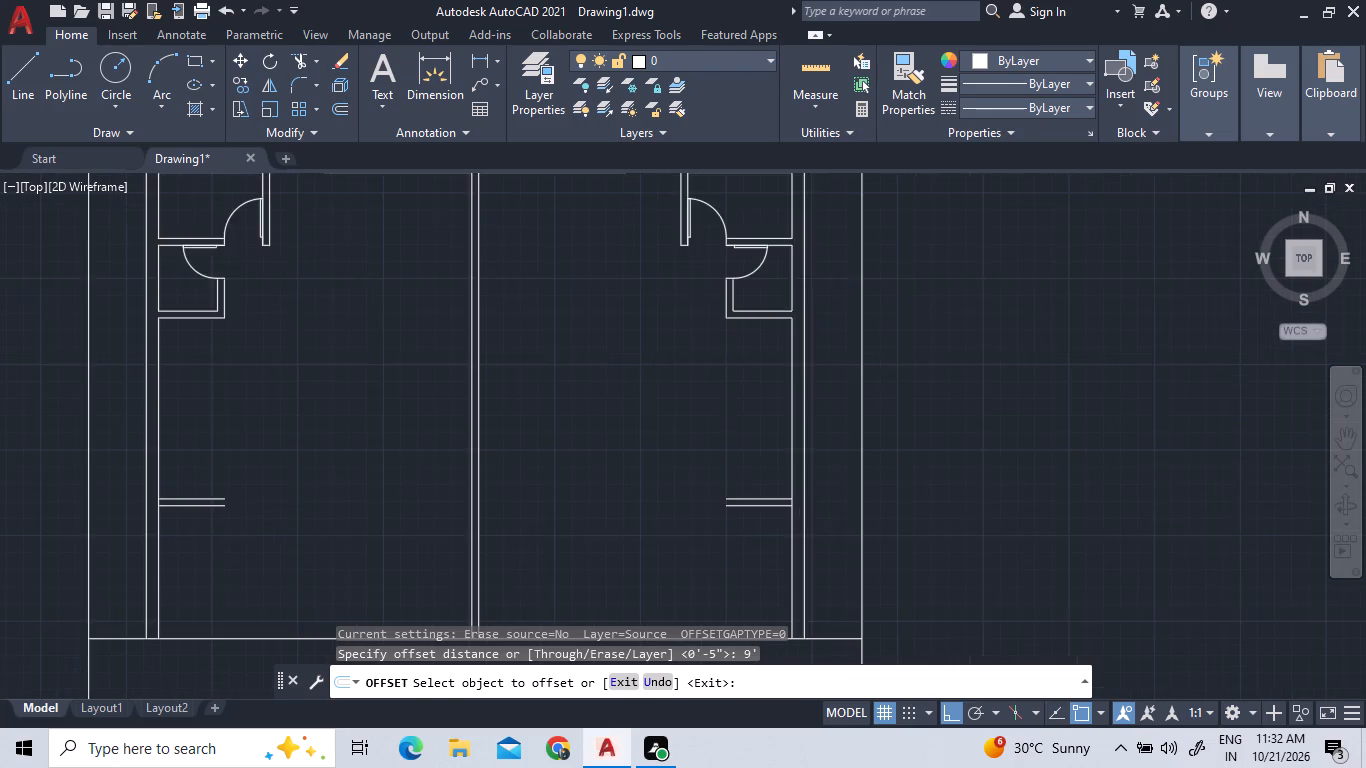
left_click(785, 474)
left_click(697, 472)
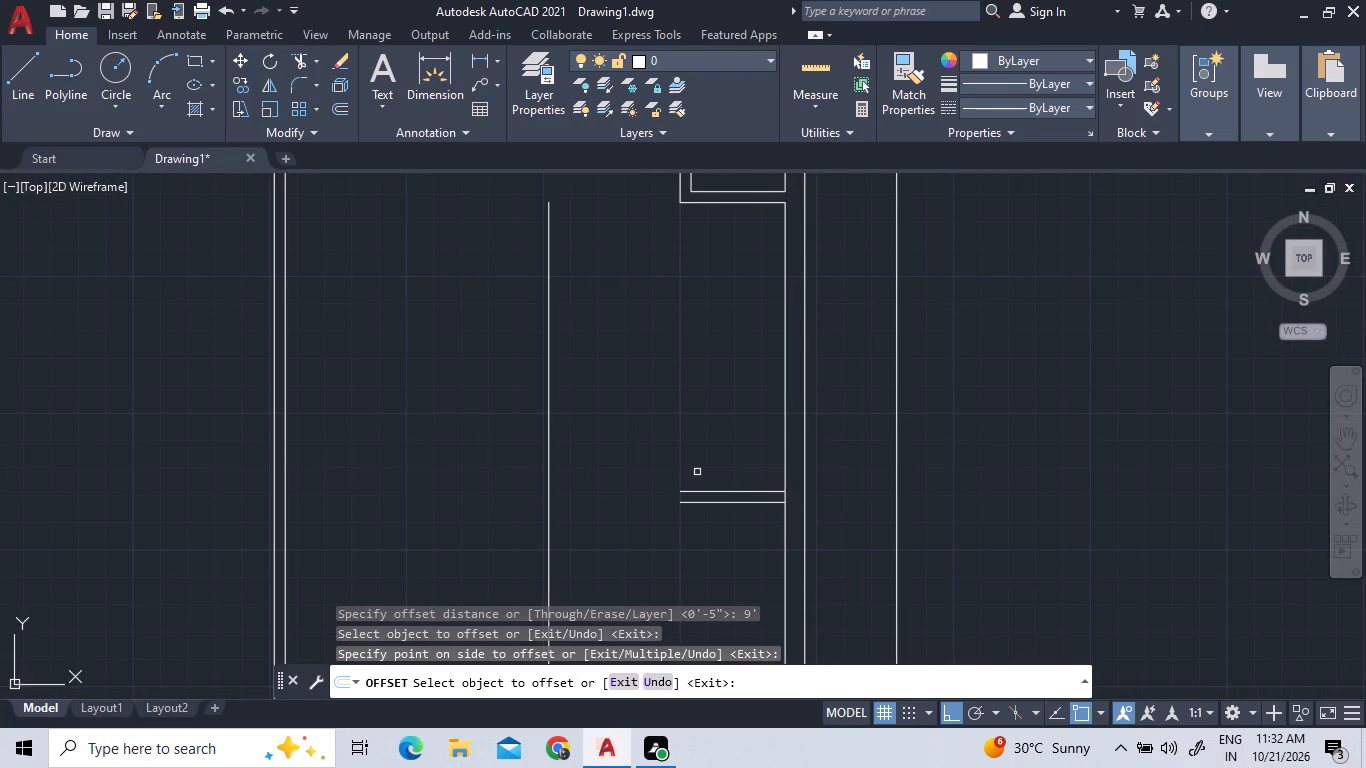
scroll(697, 472, "down", 2)
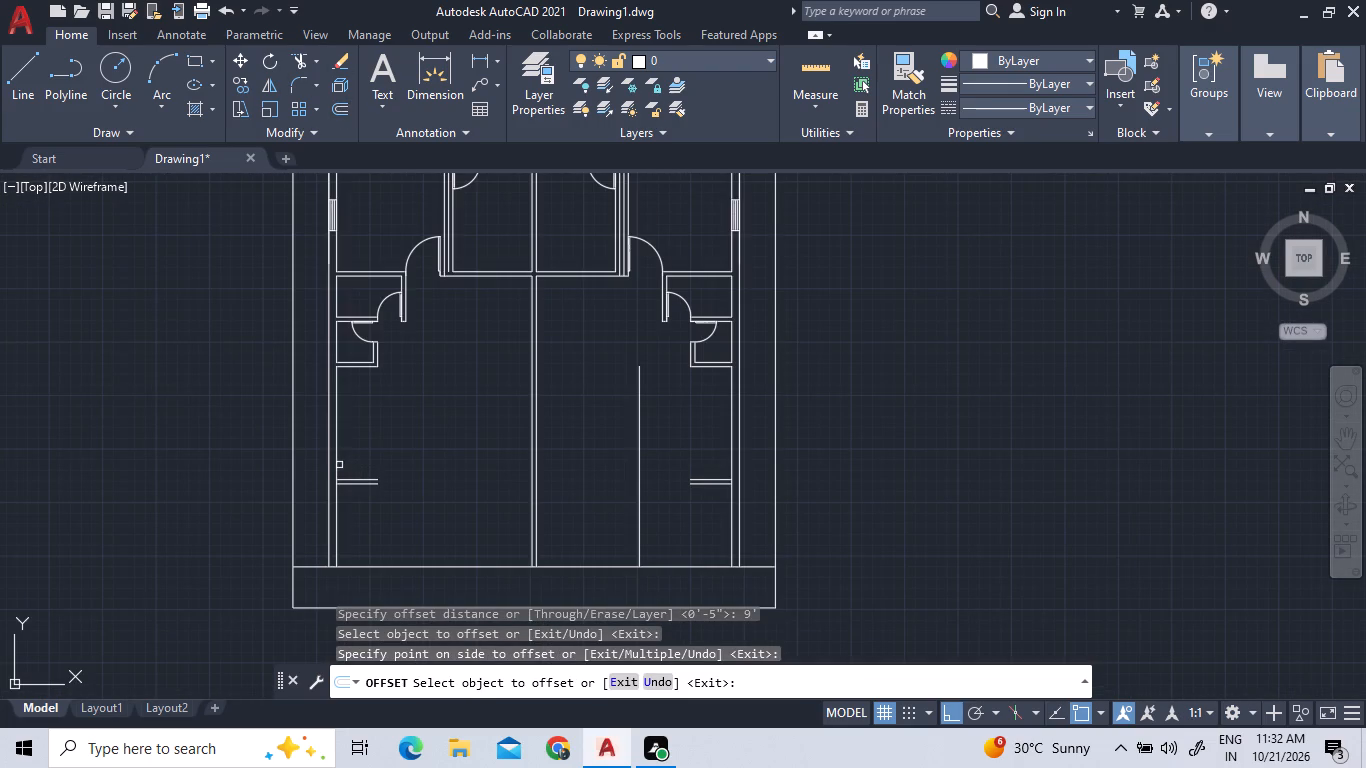
left_click(336, 464)
left_click(449, 476)
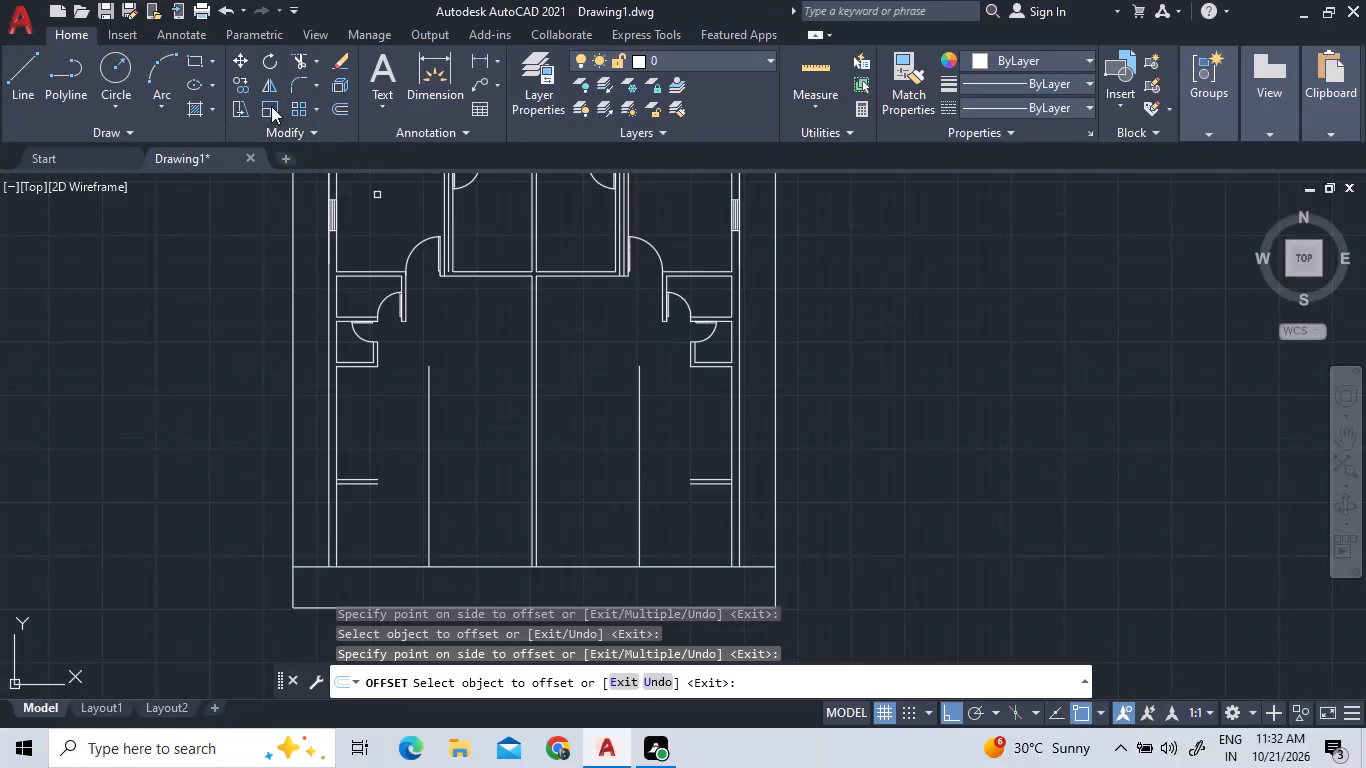
Offset the new vertical line in each unit 5" toward the central dividing wall to form the partition walls.
left_click(336, 106)
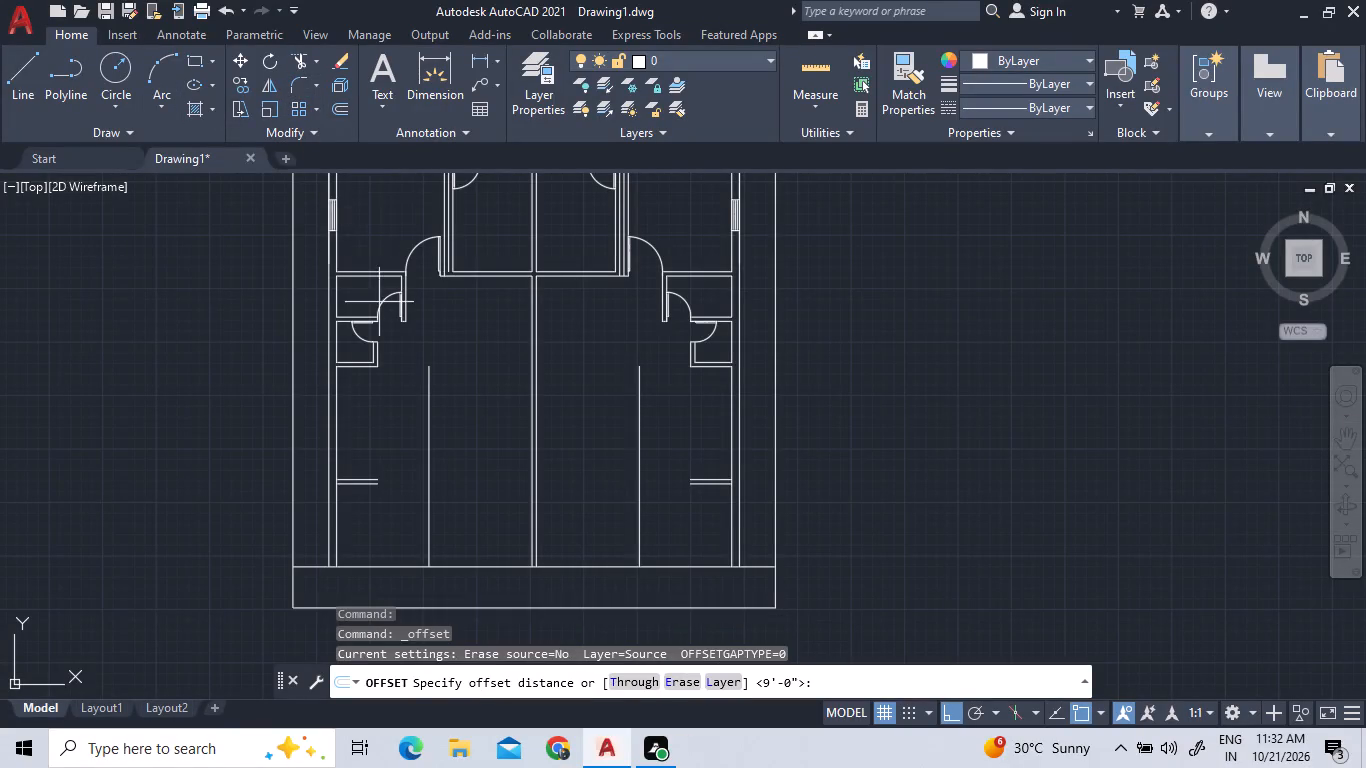
key("5")
key("Return")
left_click(429, 477)
left_click(445, 477)
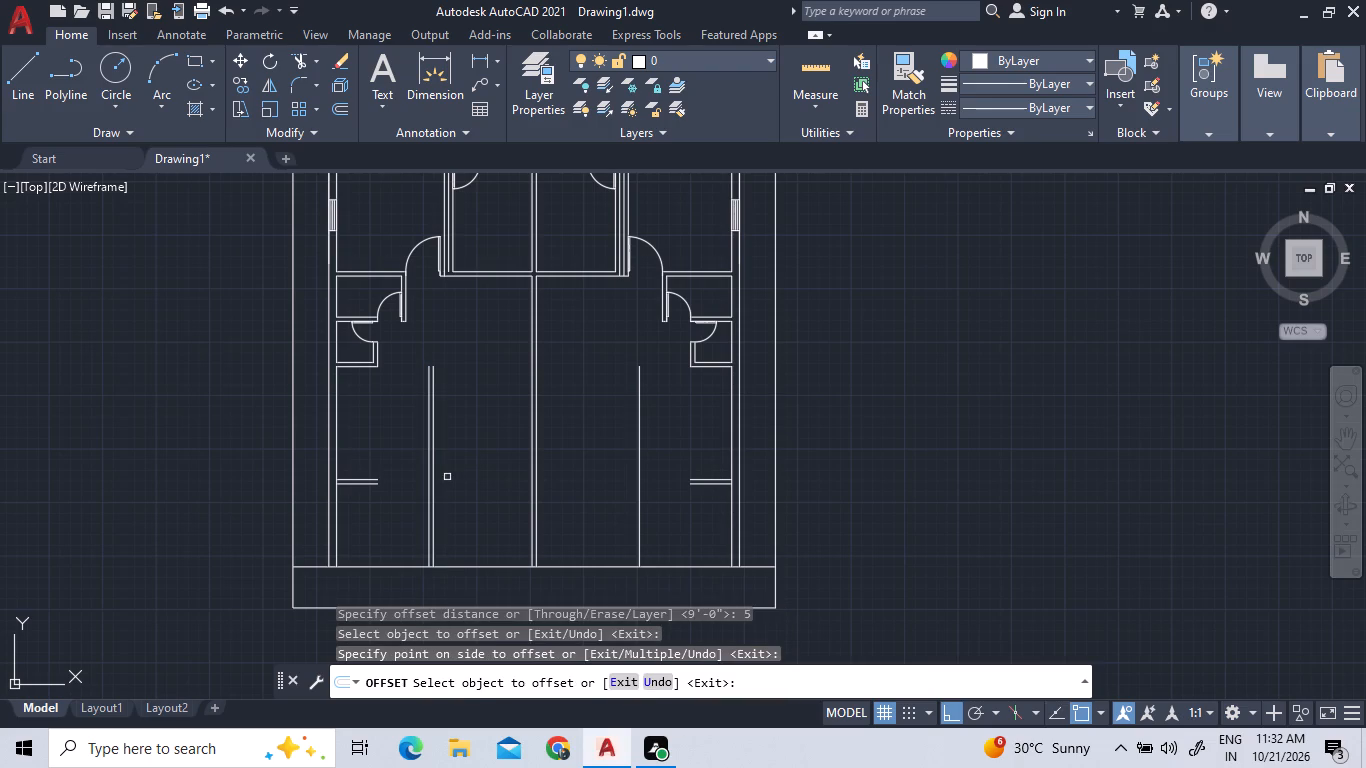
left_click(639, 484)
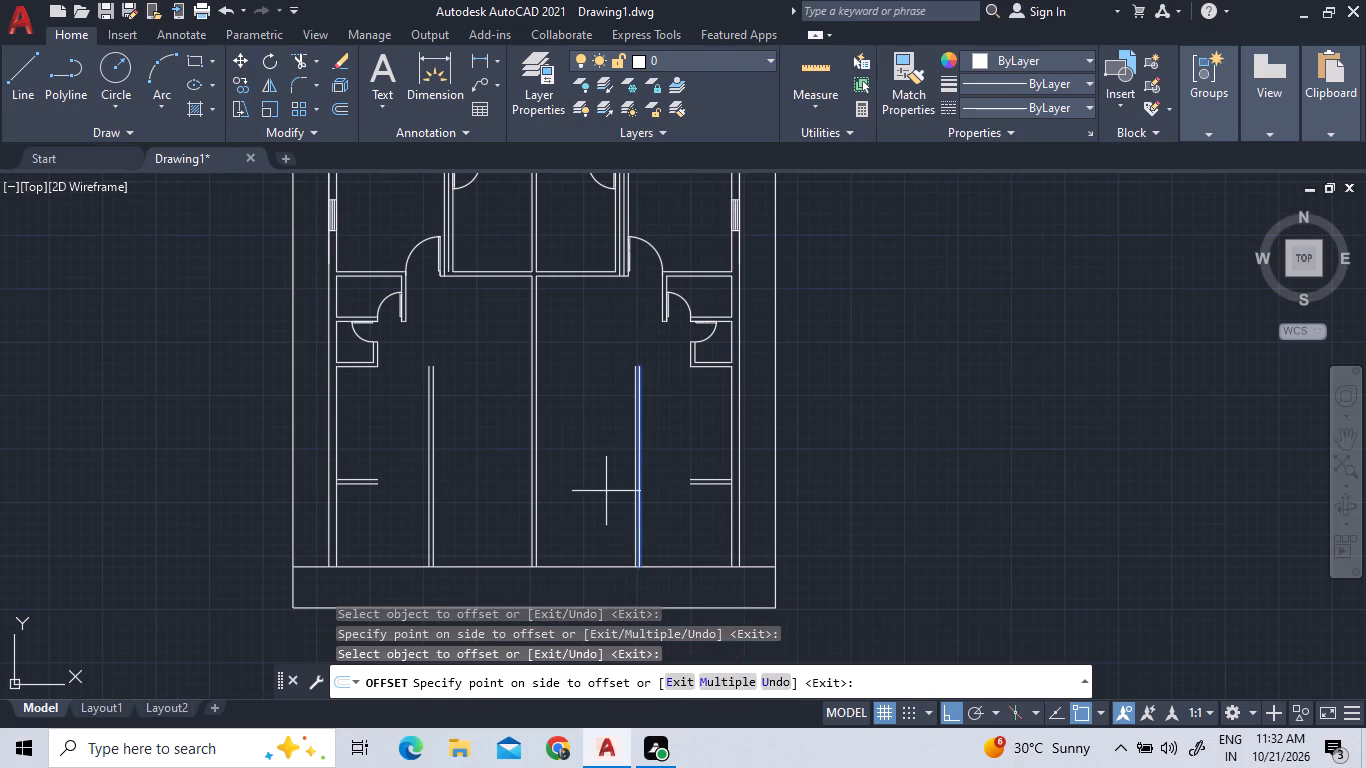
left_click(605, 491)
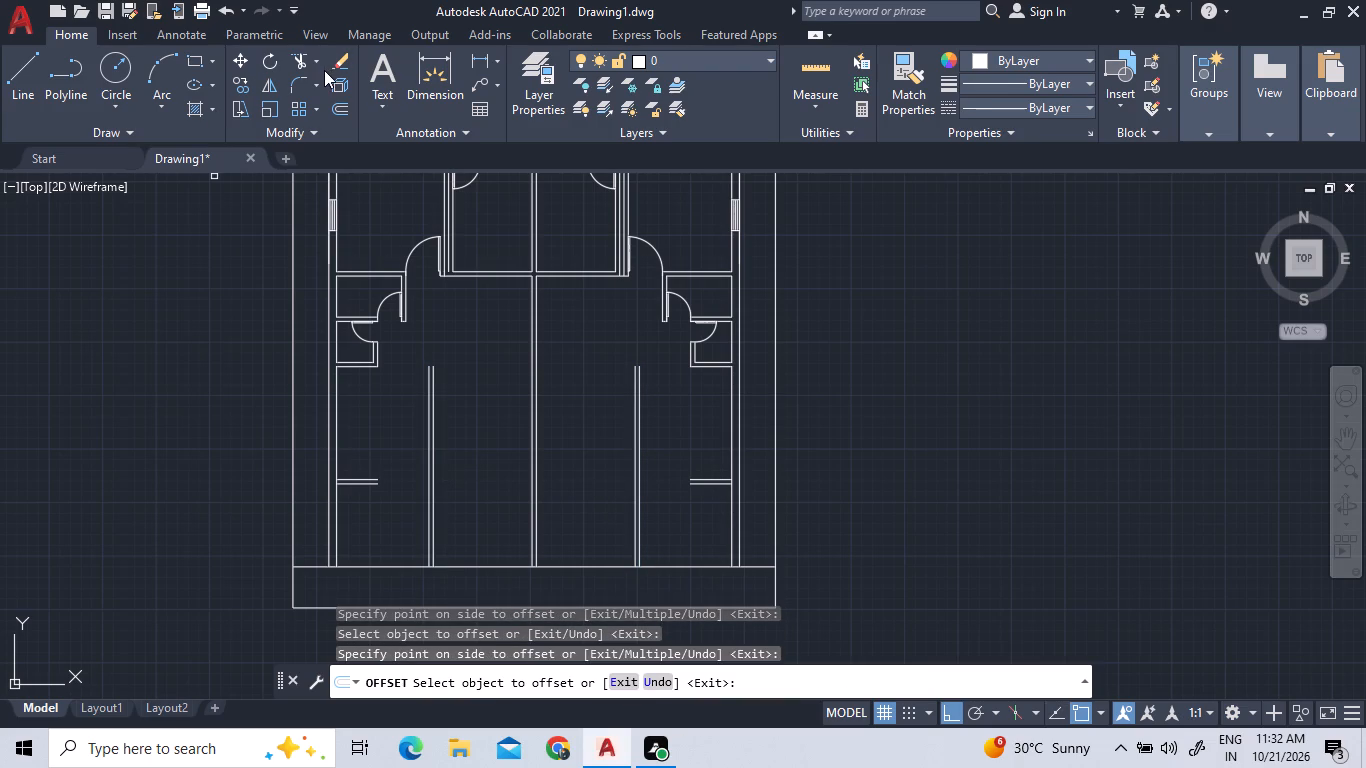
Extend both faces of the short horizontal walls in the two units to the far faces of the new vertical partitions.
left_click(319, 61)
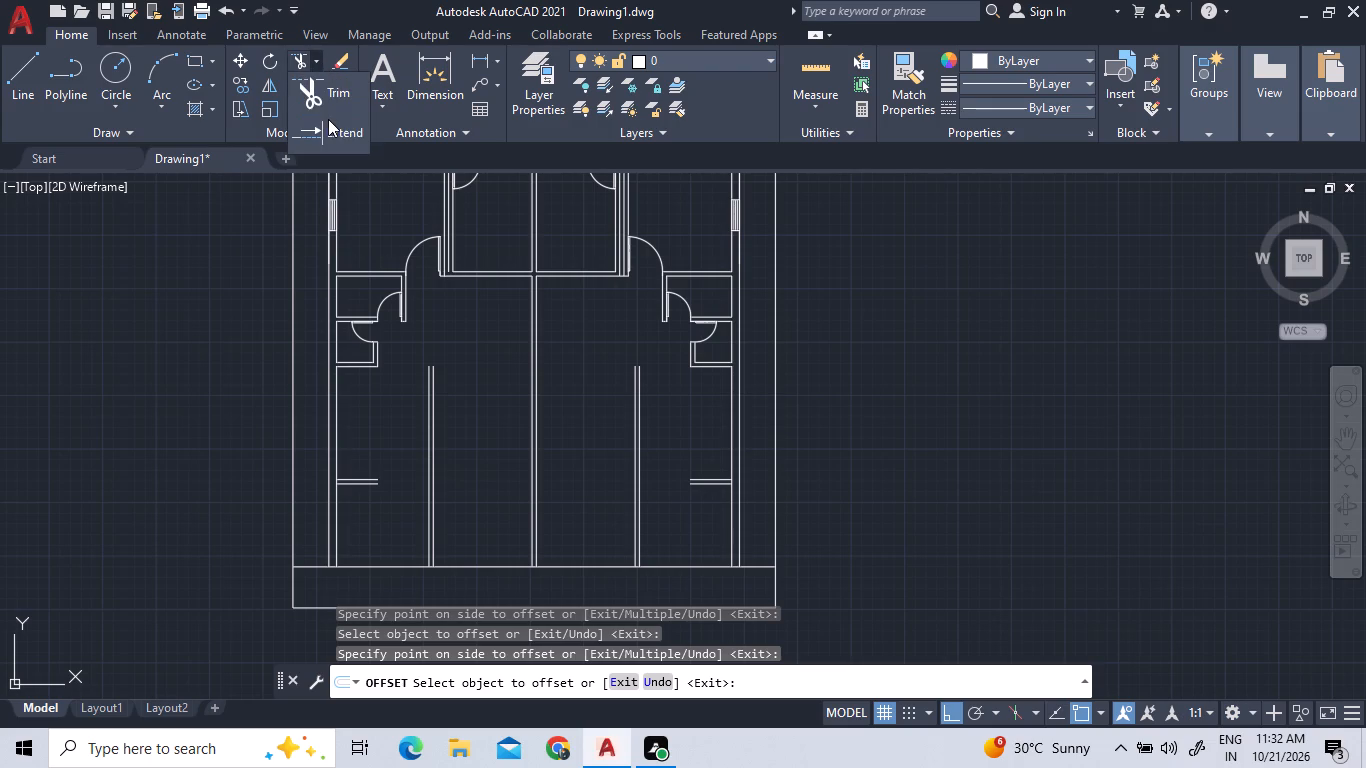
left_click(328, 120)
left_click(374, 506)
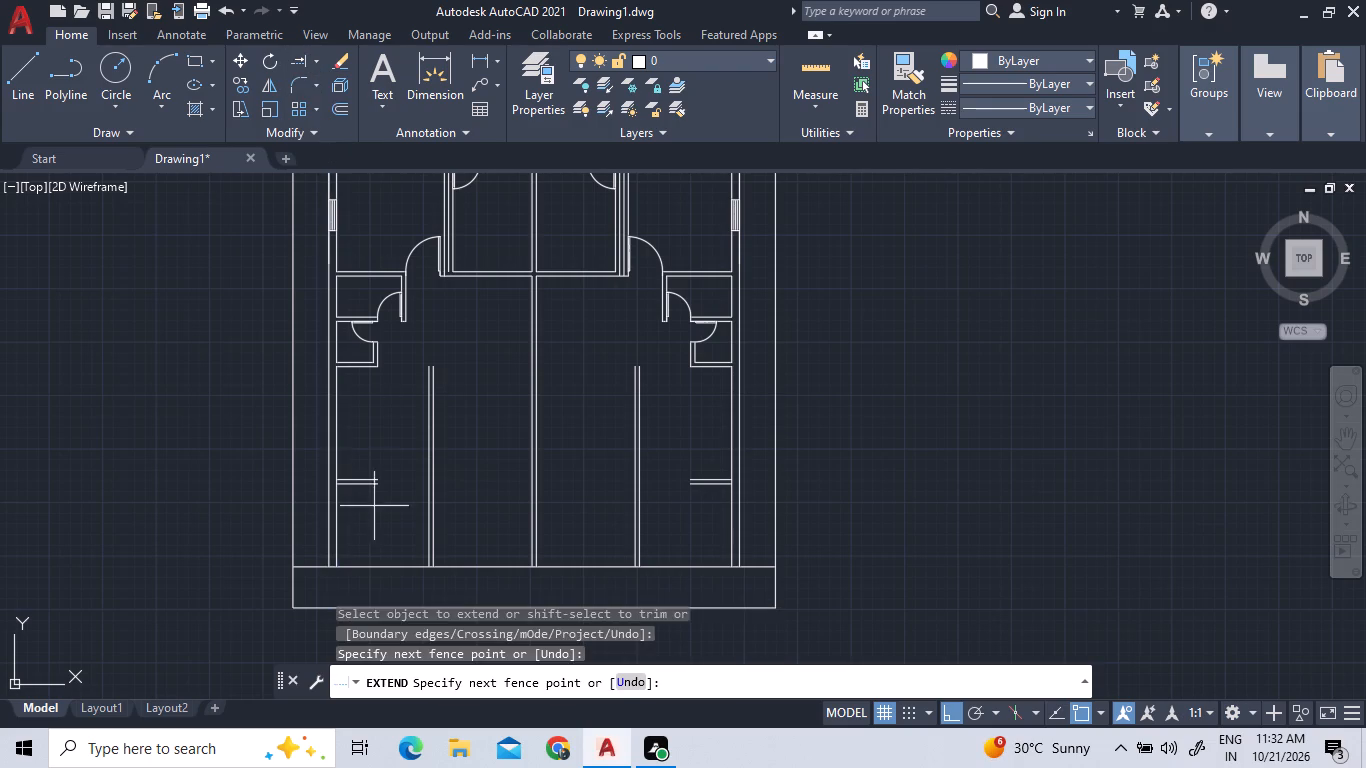
left_click(358, 424)
left_click(738, 521)
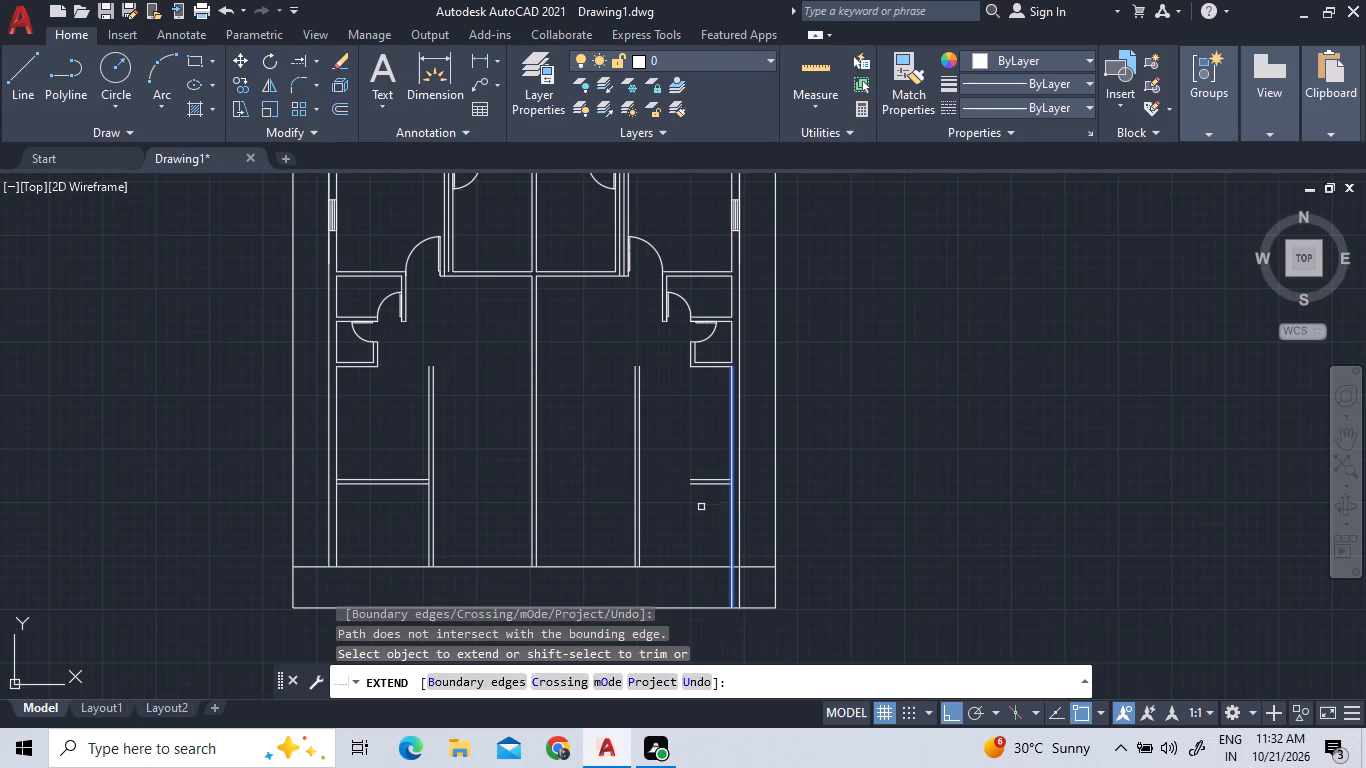
left_click(699, 504)
left_click(707, 451)
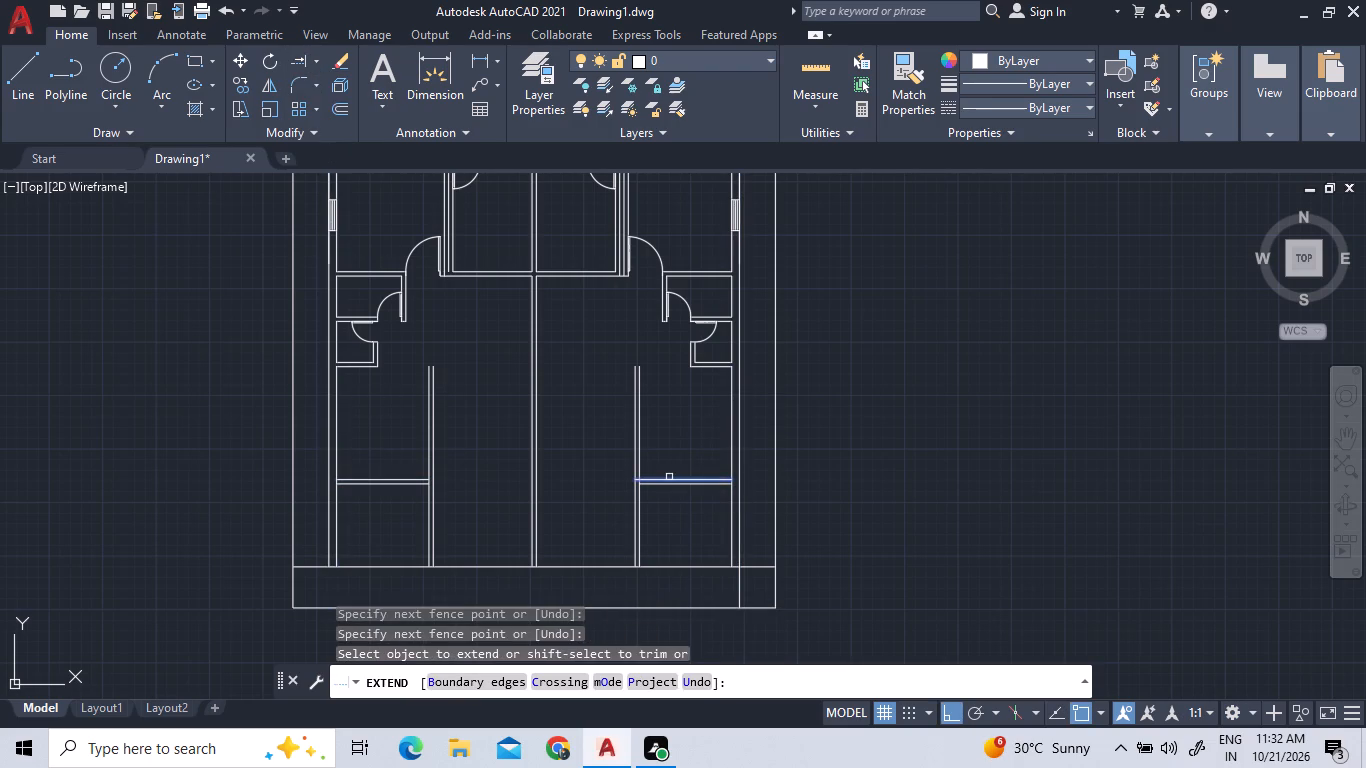
left_click(669, 477)
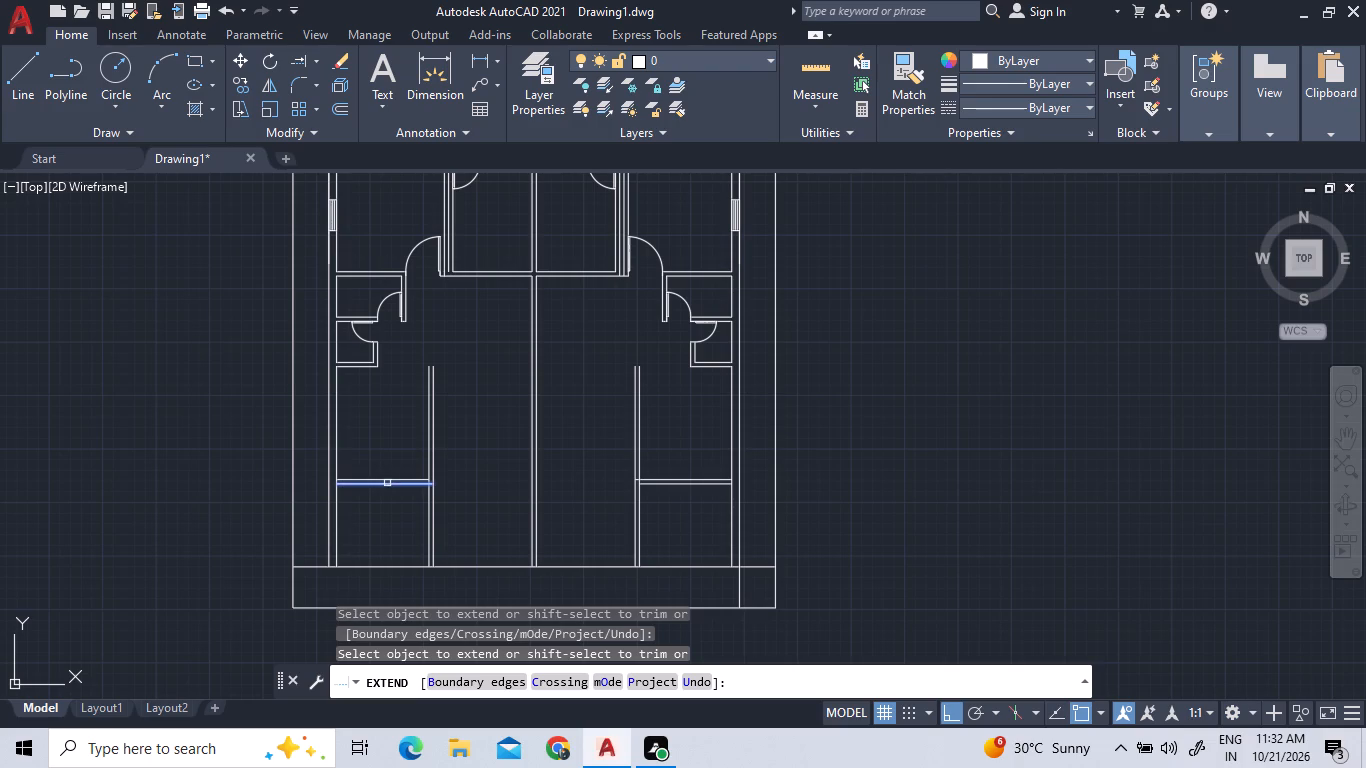
left_click(387, 483)
scroll(442, 481, "up", 2)
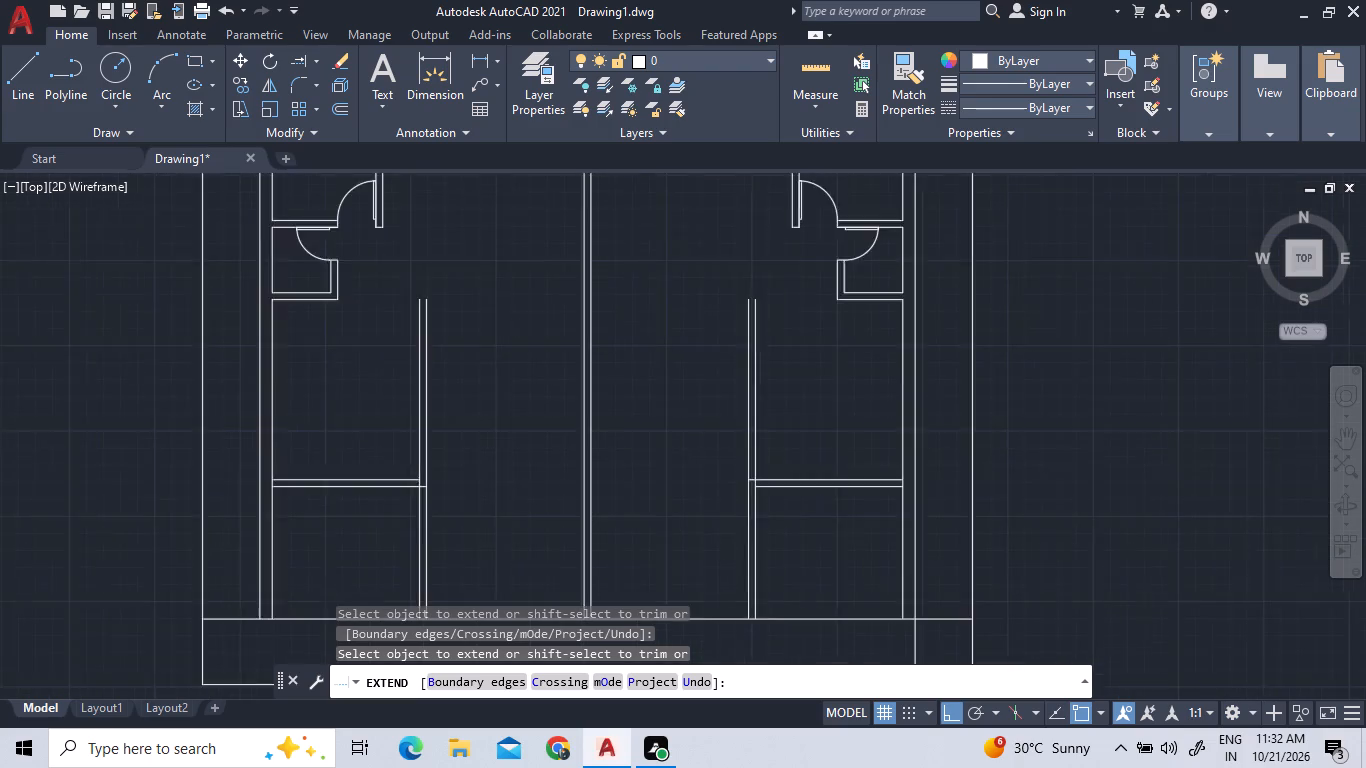
left_click(368, 483)
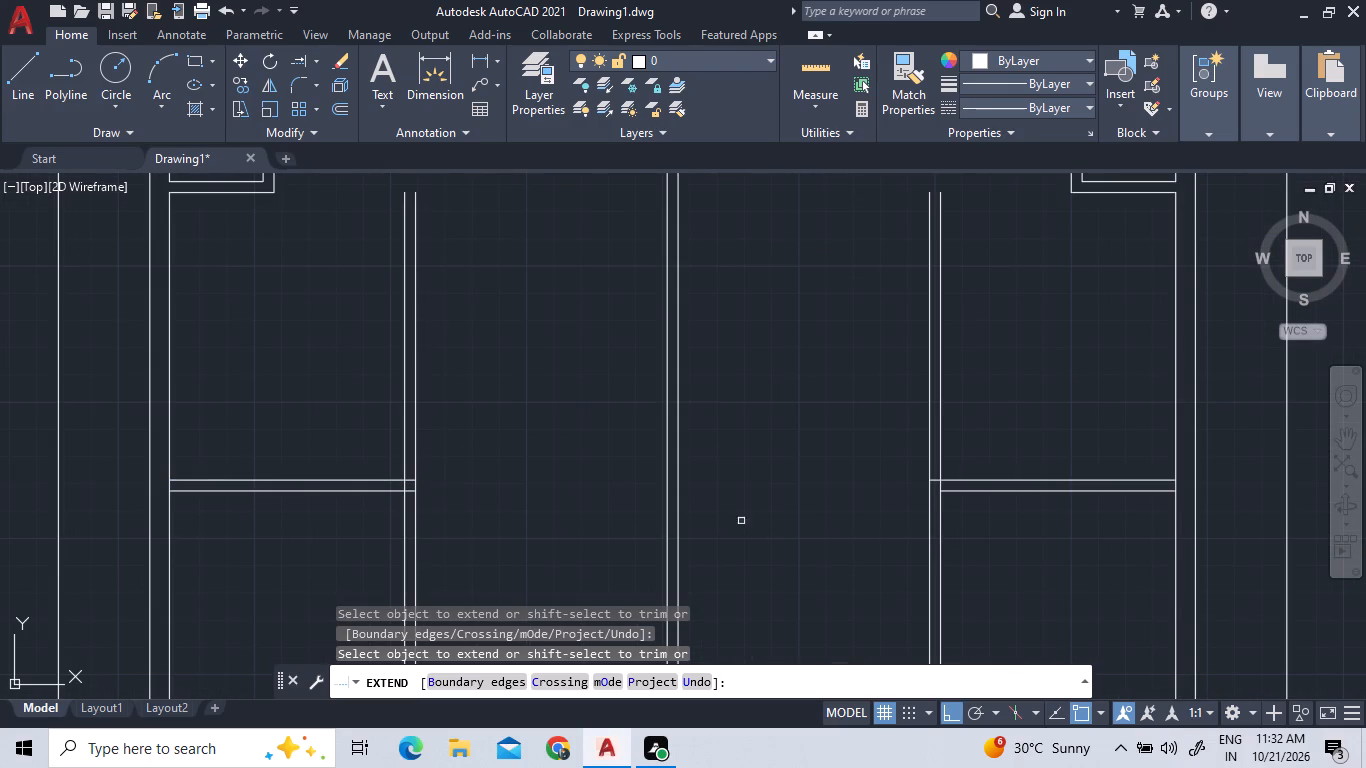
left_click(954, 489)
Extend the left compartment's lower wall lines to the partition's far face and the central dividing wall, and the partition's faces up to meet them.
scroll(734, 581, "down", 2)
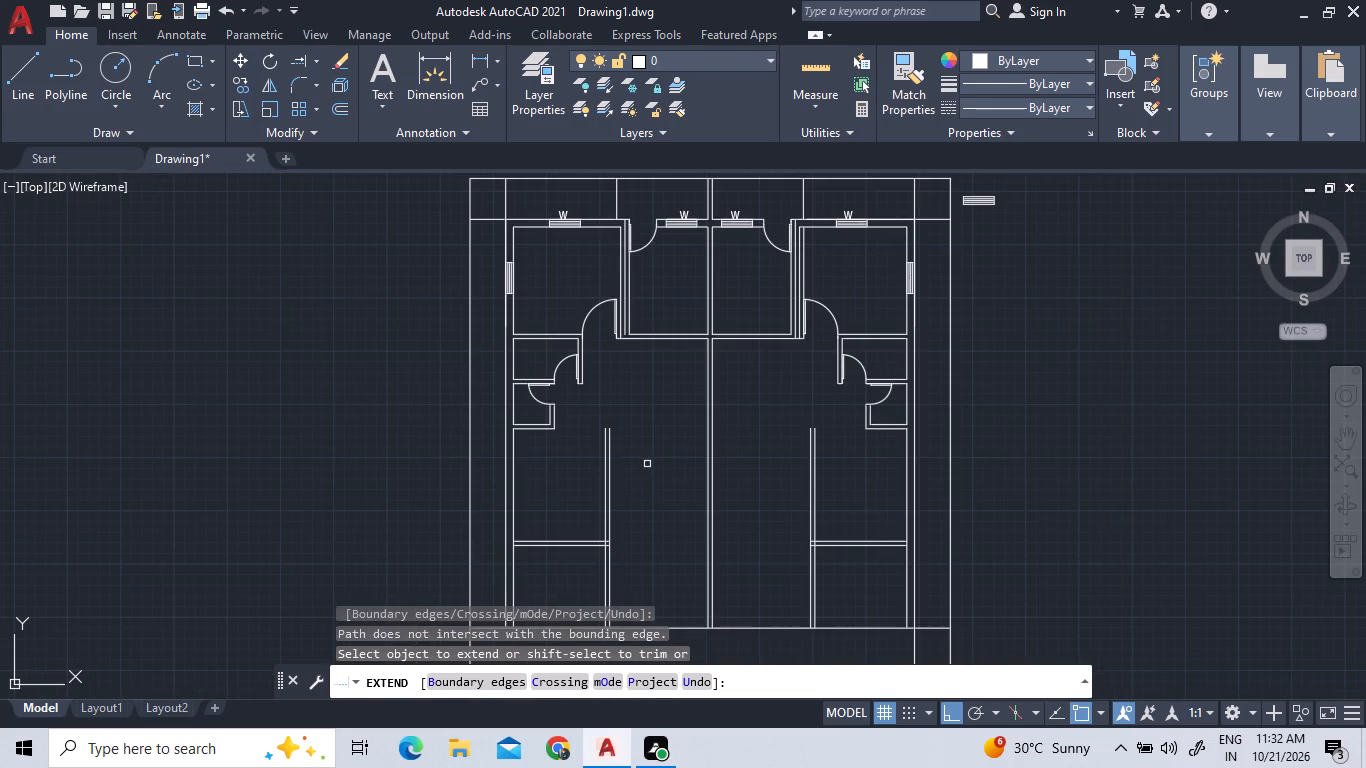
scroll(555, 431, "up", 2)
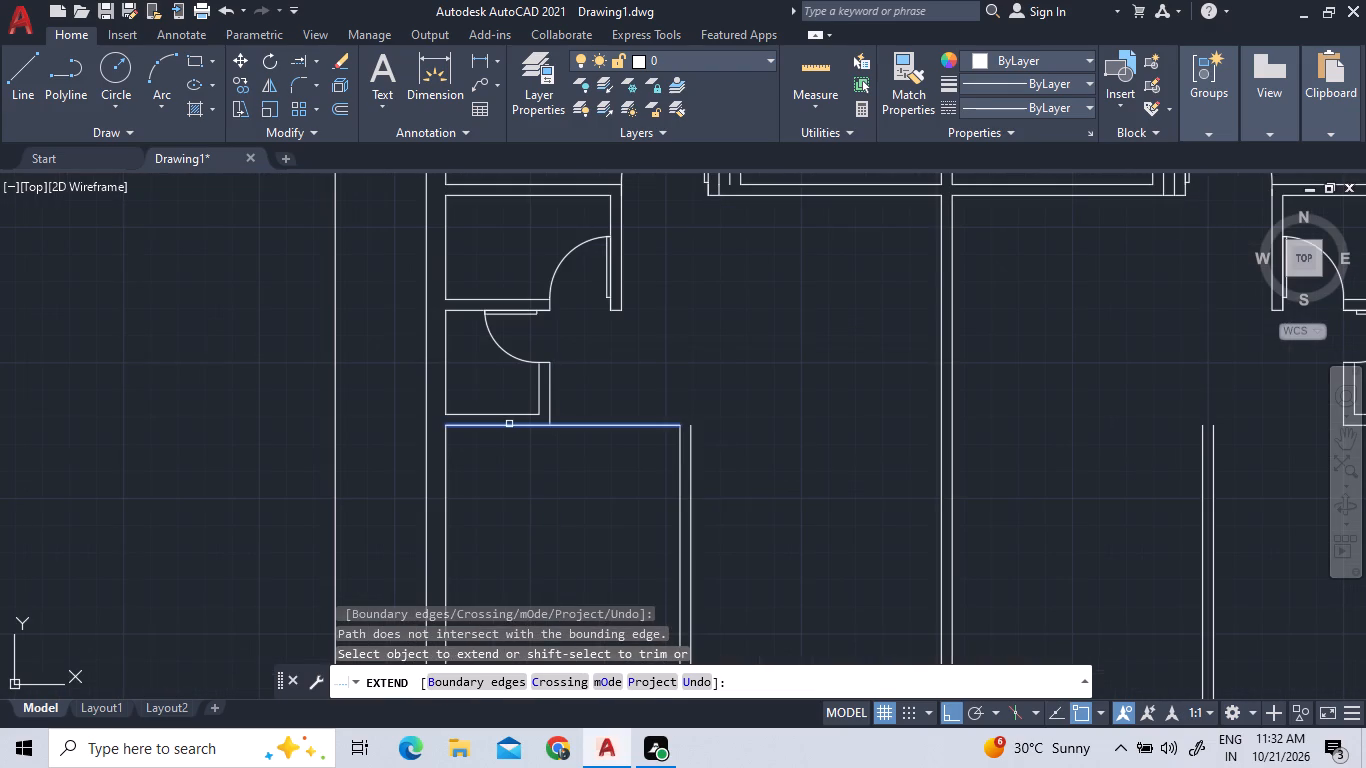
left_click(509, 424)
left_click(509, 424)
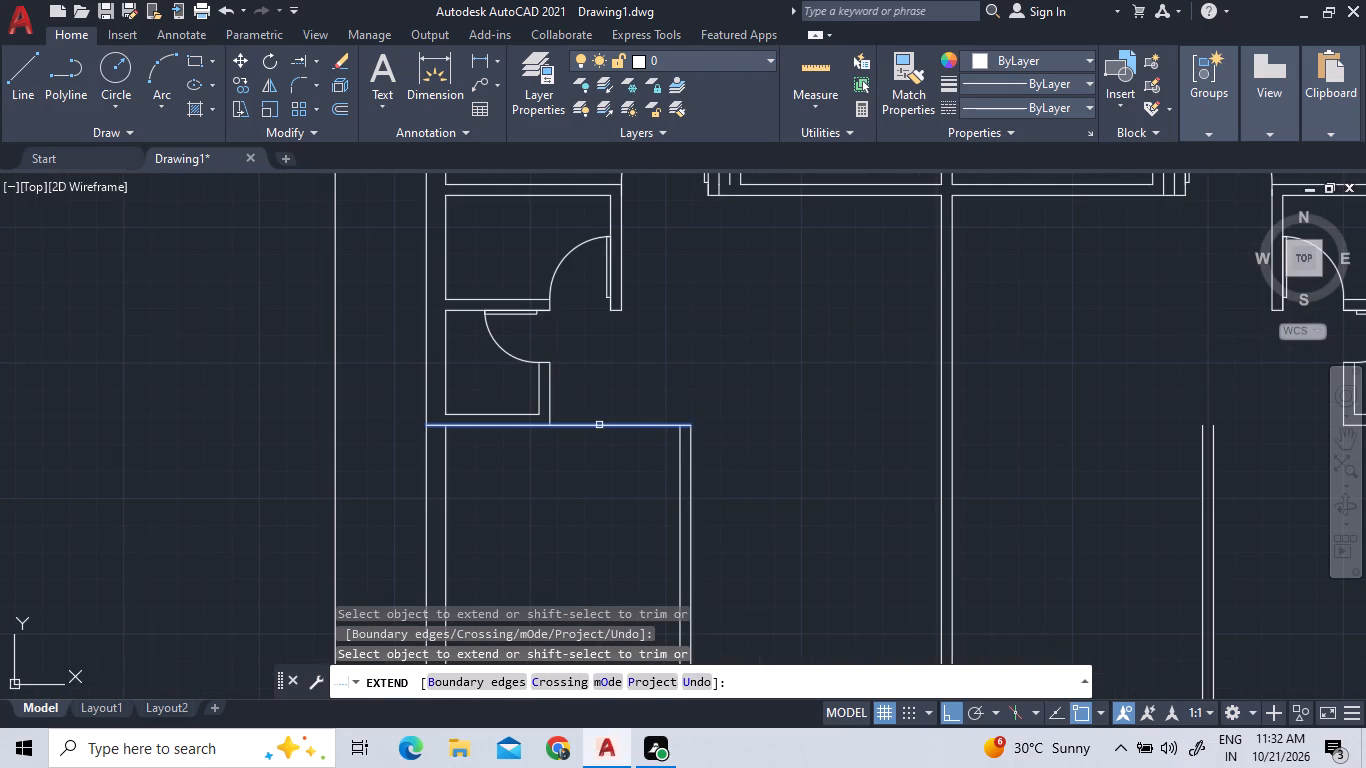
left_click(599, 425)
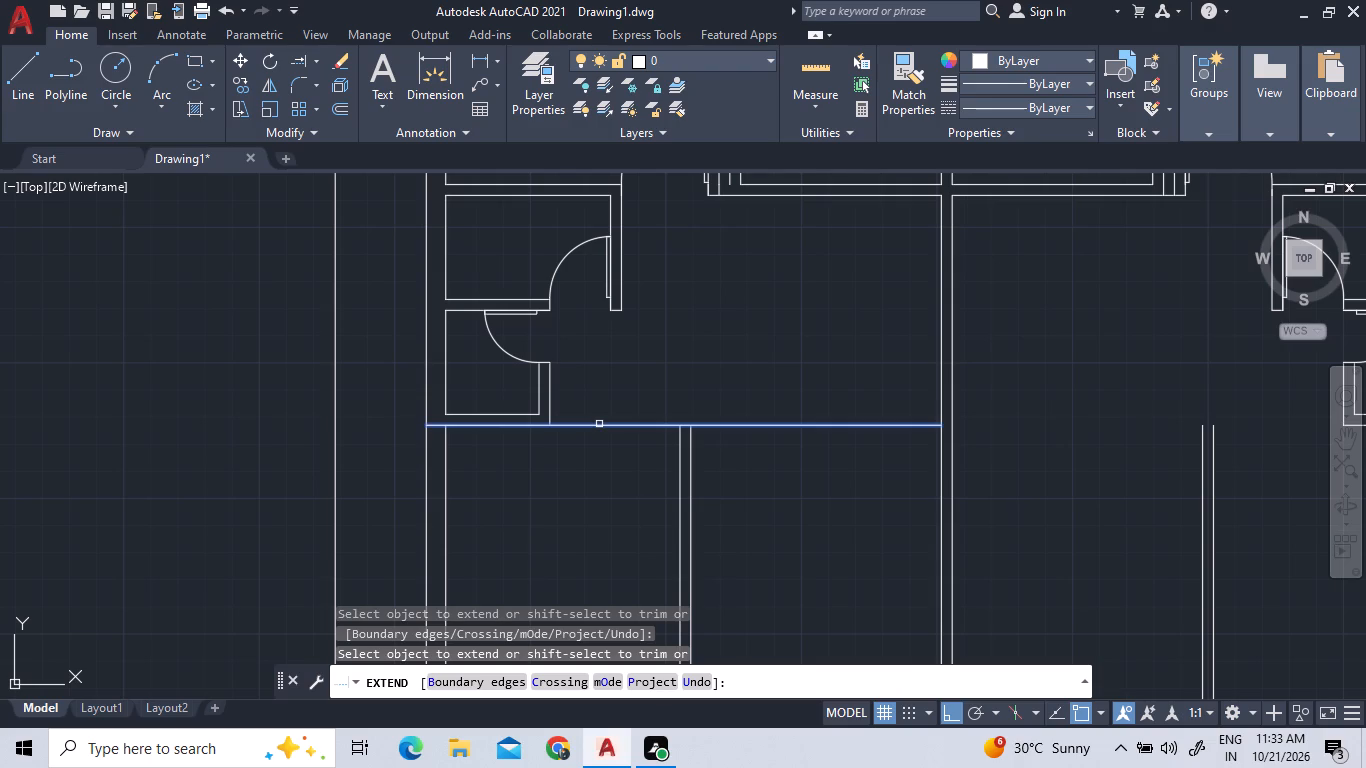
triple_click(516, 416)
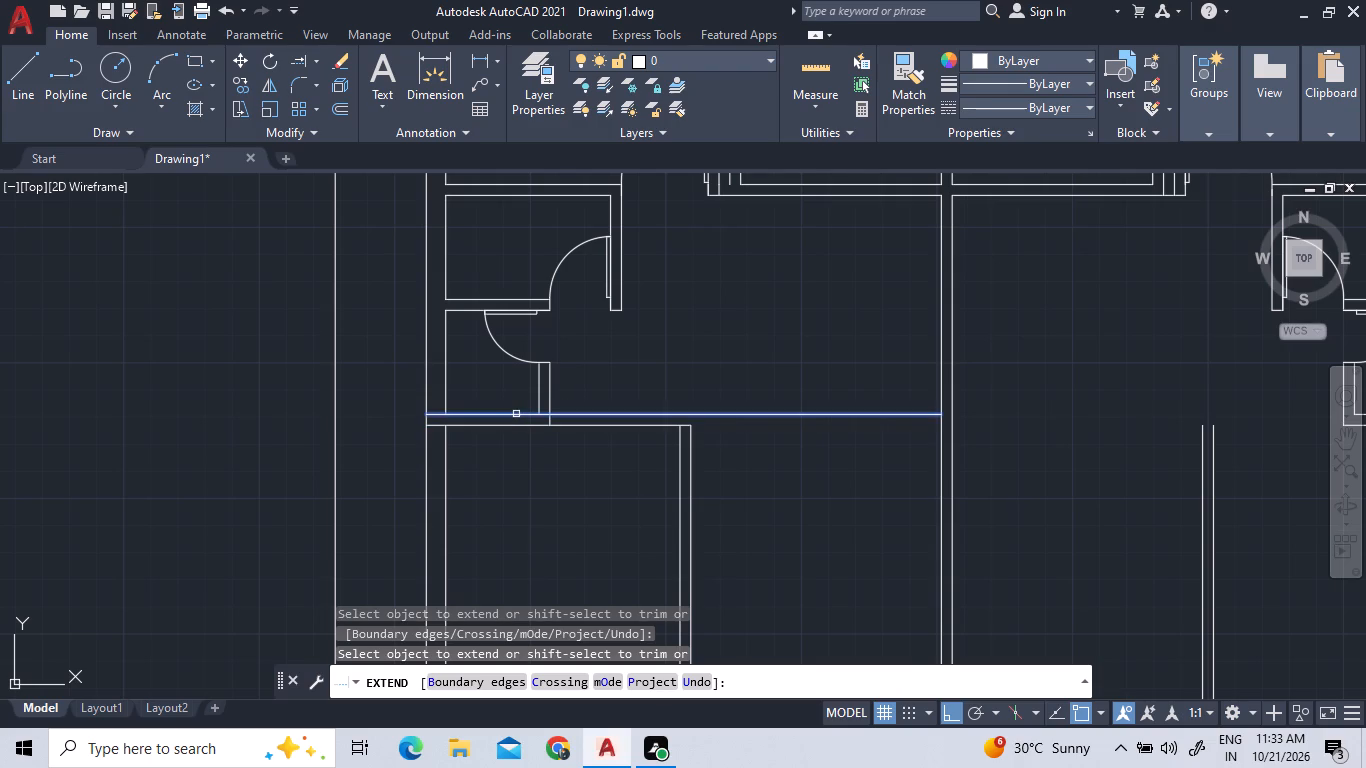
left_click(691, 465)
left_click(681, 459)
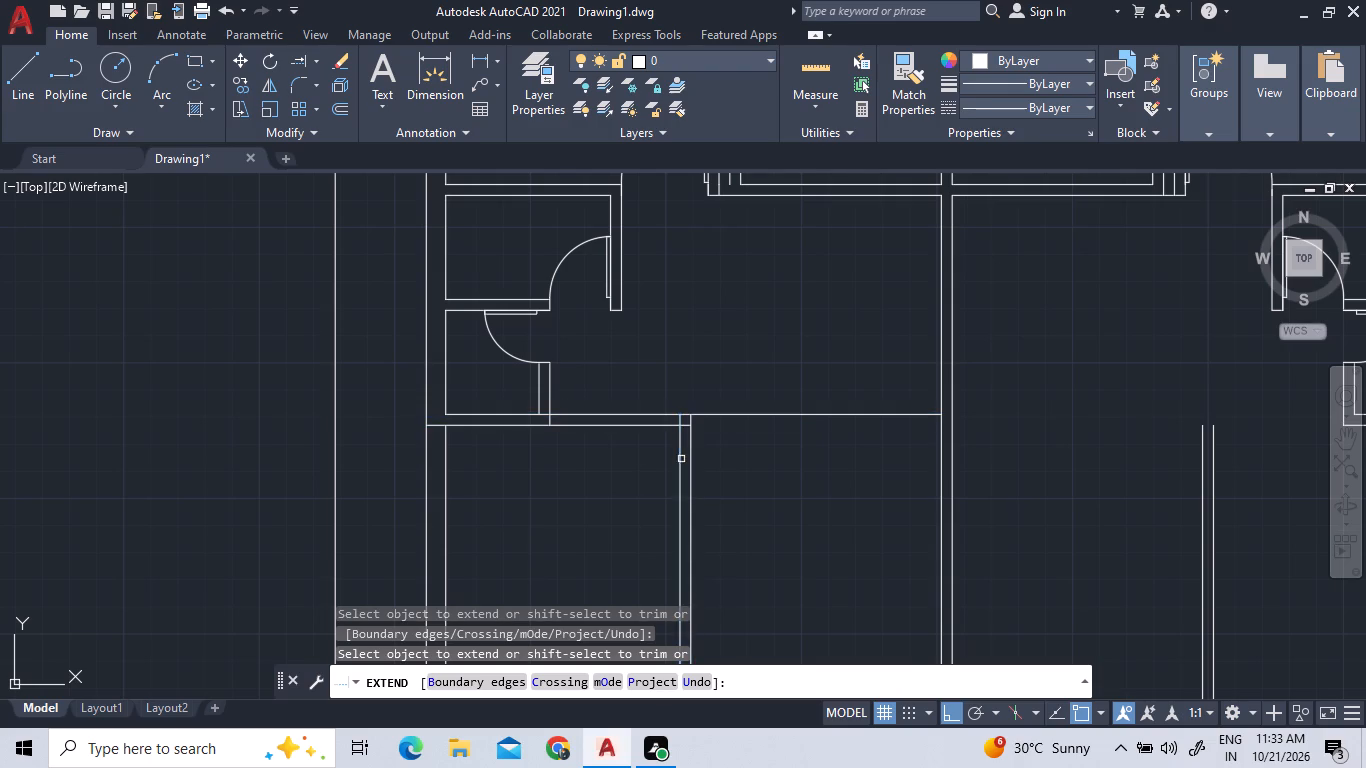
Extend the right compartment's lower wall lines to the central dividing wall and outer wall, and the right partition's faces up to the upper line.
scroll(575, 439, "down", 2)
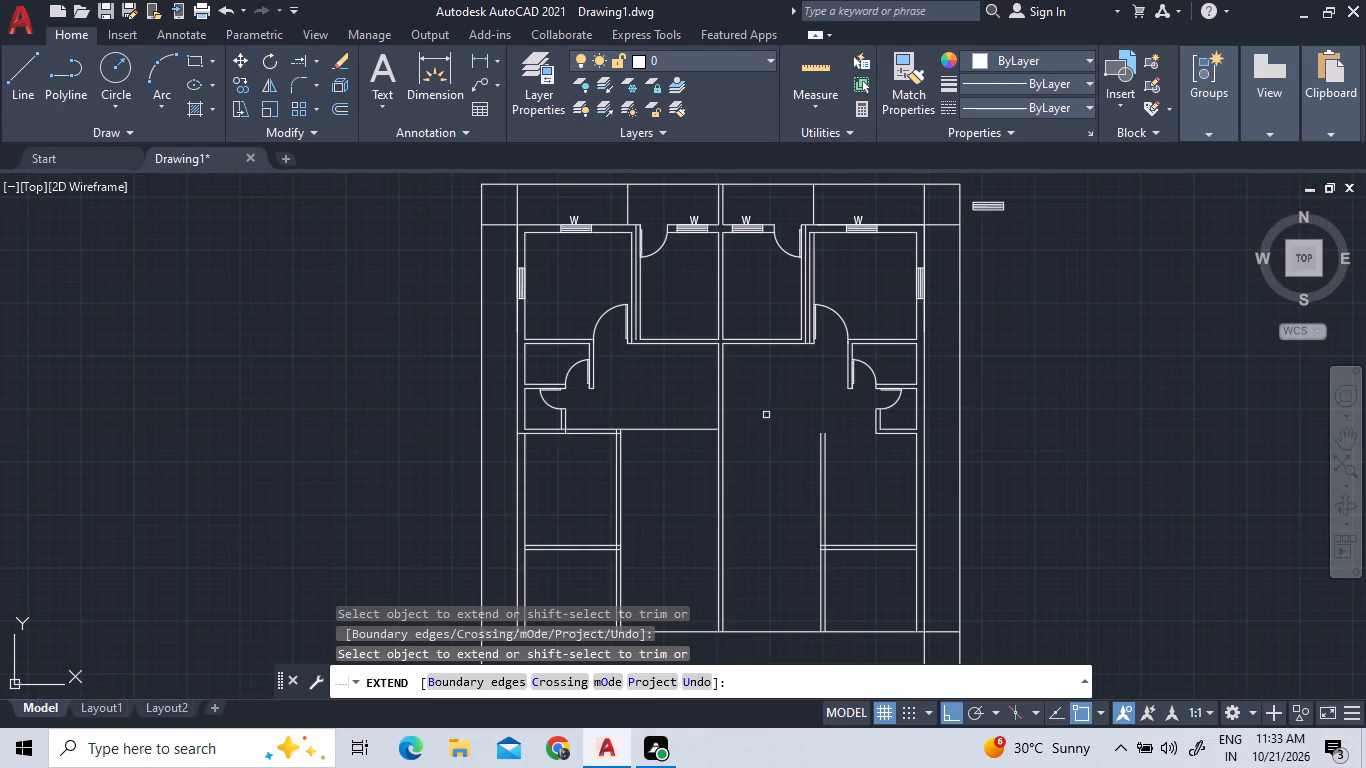
scroll(902, 426, "up", 2)
left_click(887, 474)
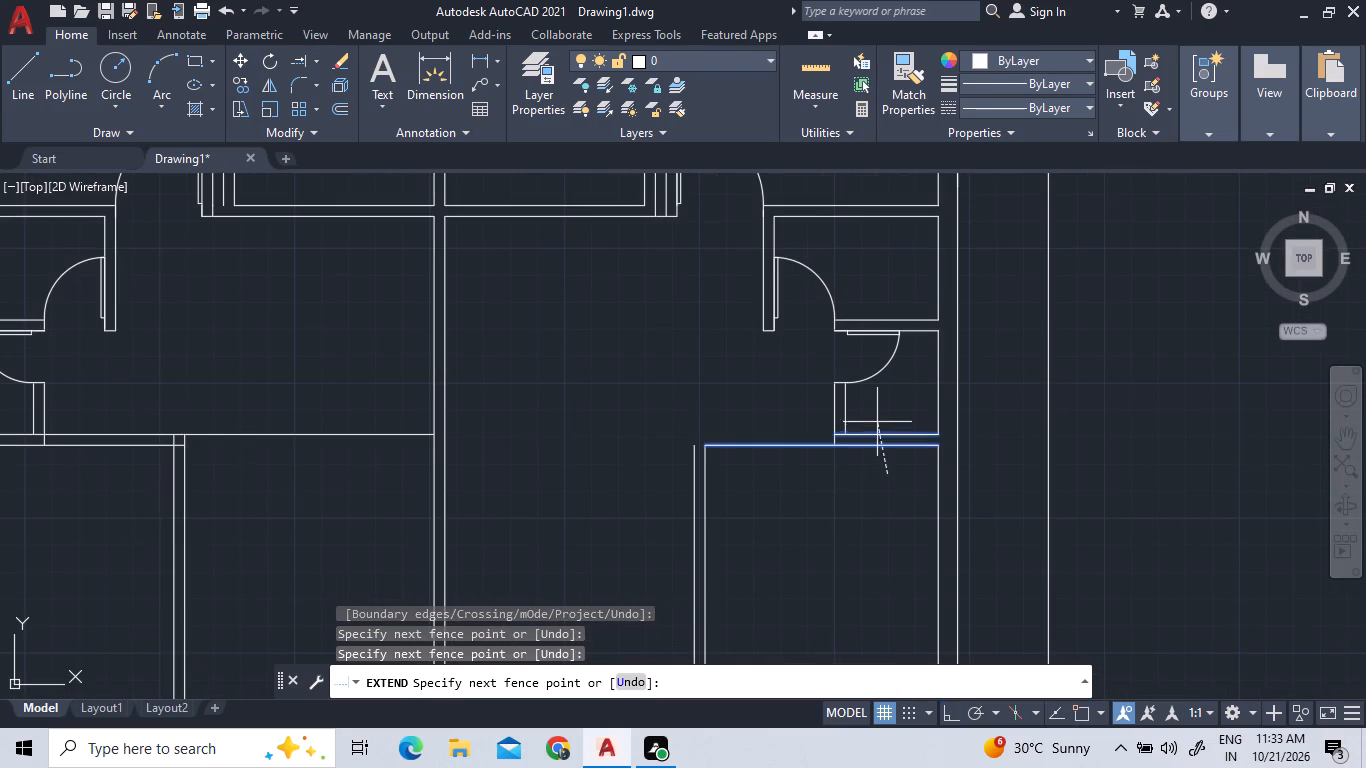
left_click(877, 422)
left_click(860, 473)
left_click(859, 415)
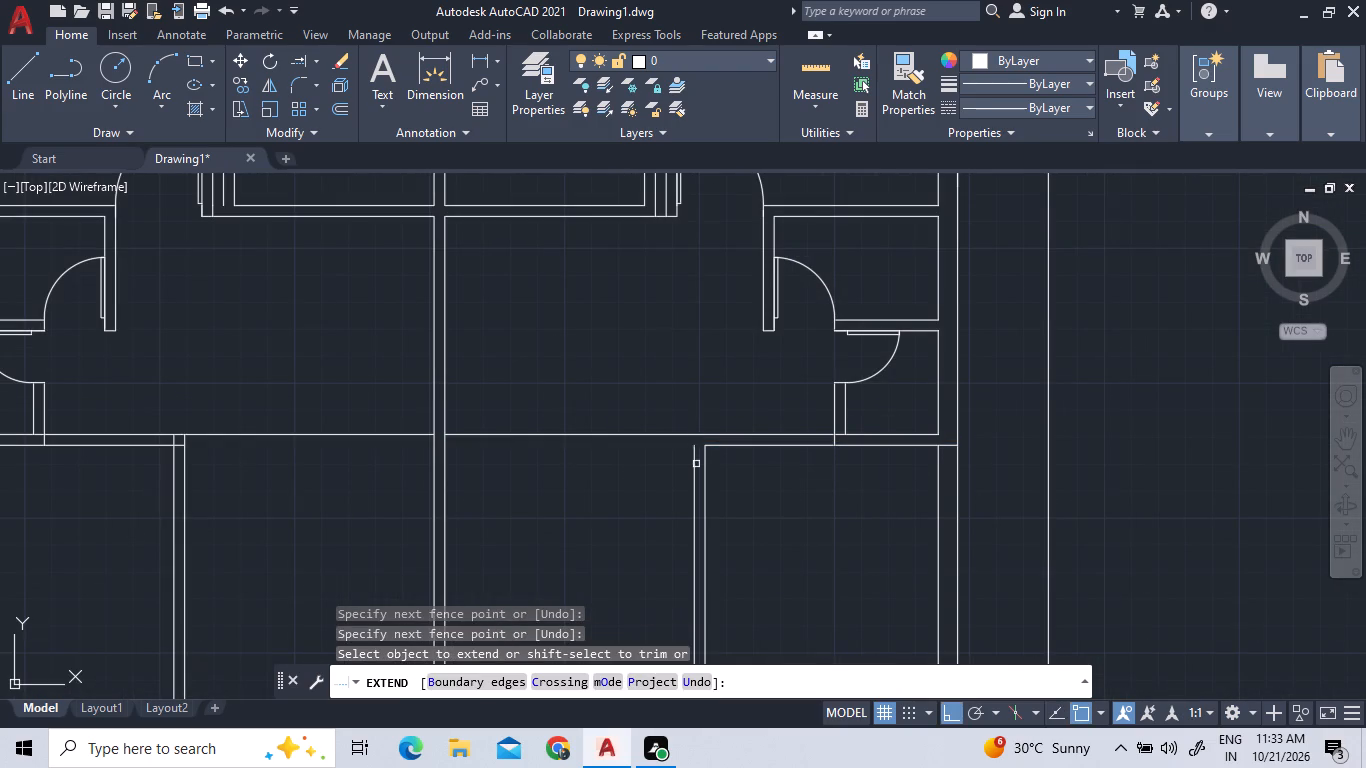
left_click(691, 465)
left_click(719, 472)
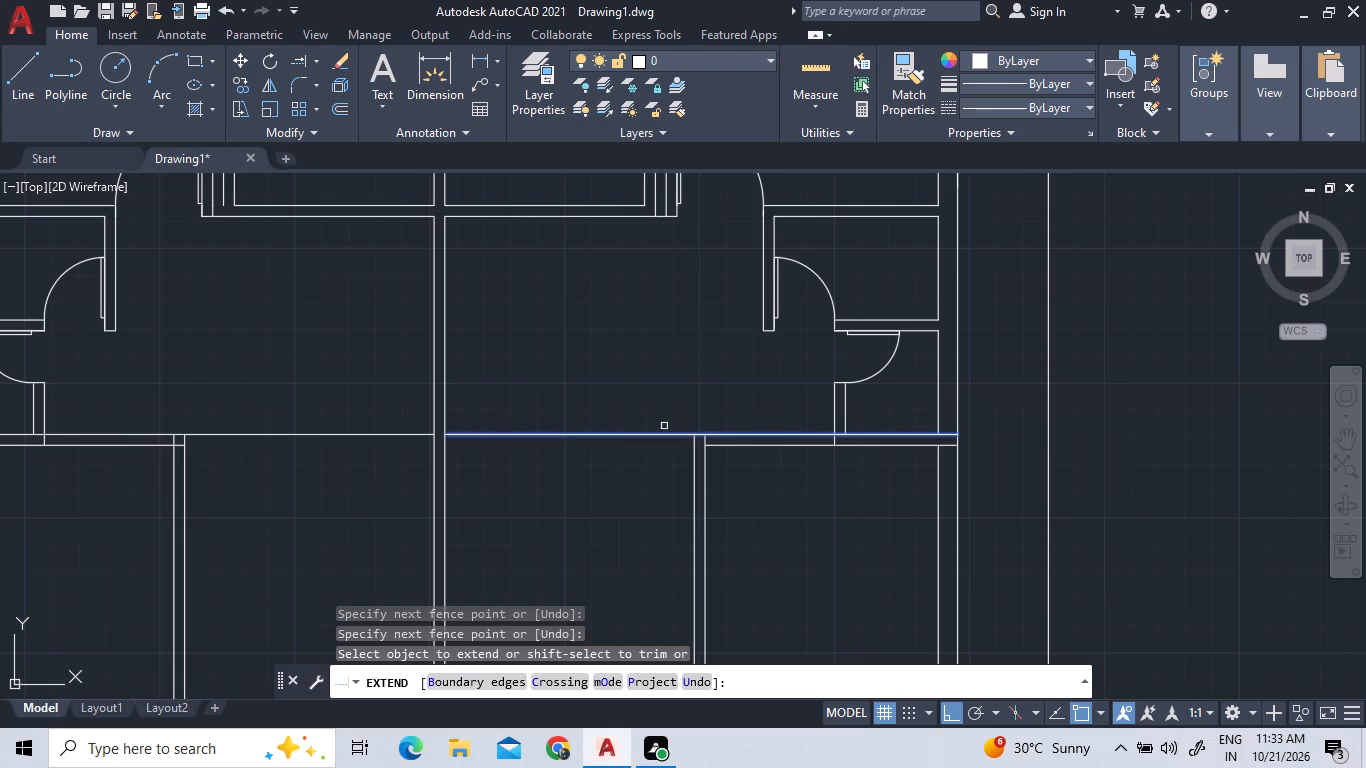
scroll(611, 384, "down", 1)
right_click(611, 384)
left_click(636, 397)
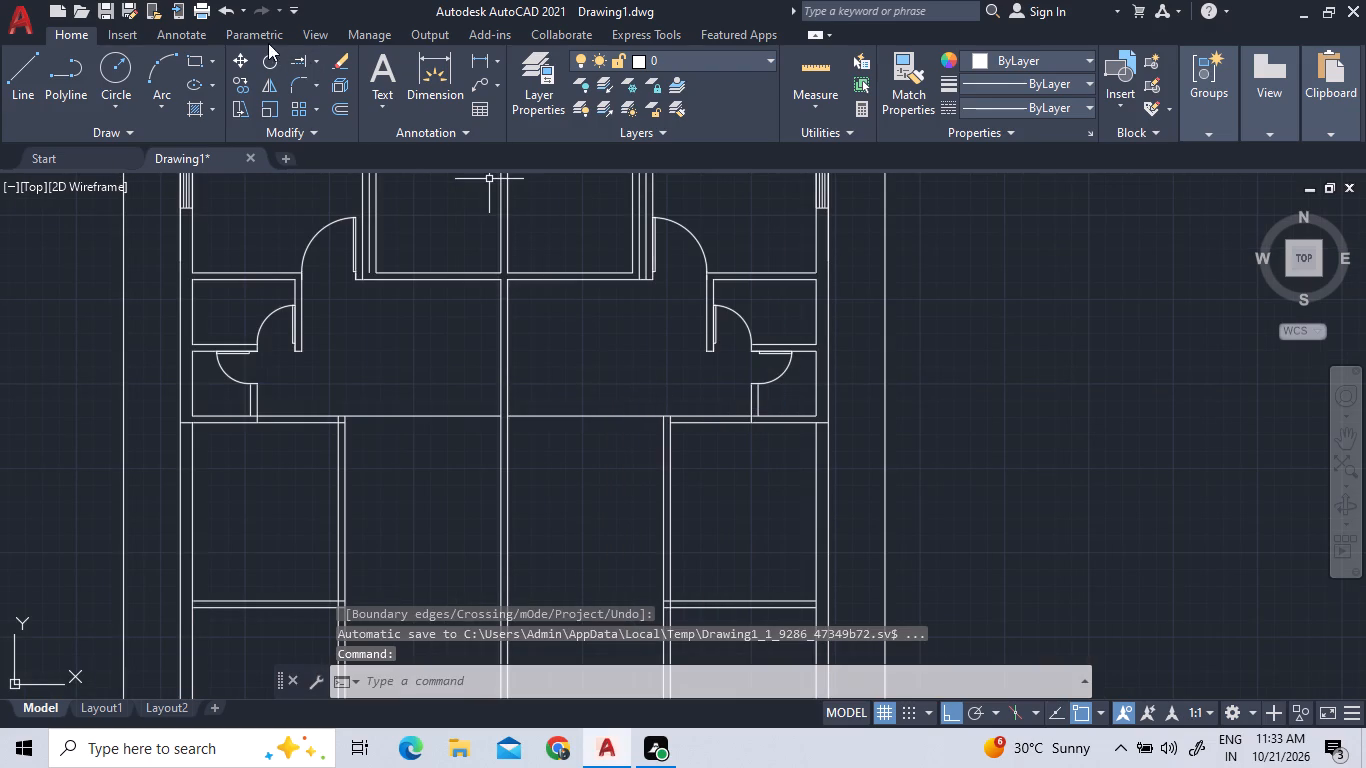
Trim the left unit's wall junctions along the lower room's top wall and remove the surplus line running to the central dividing wall.
left_click(316, 63)
left_click(316, 83)
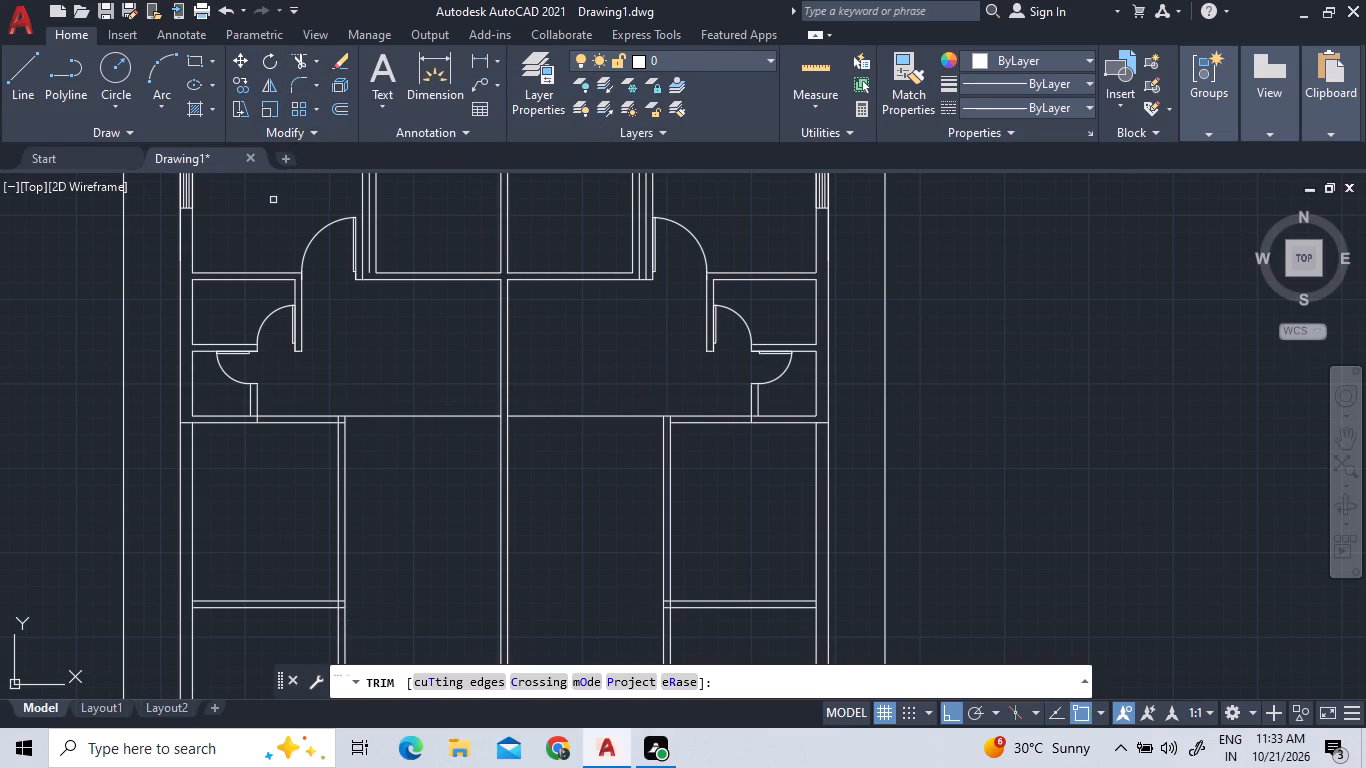
left_click(188, 423)
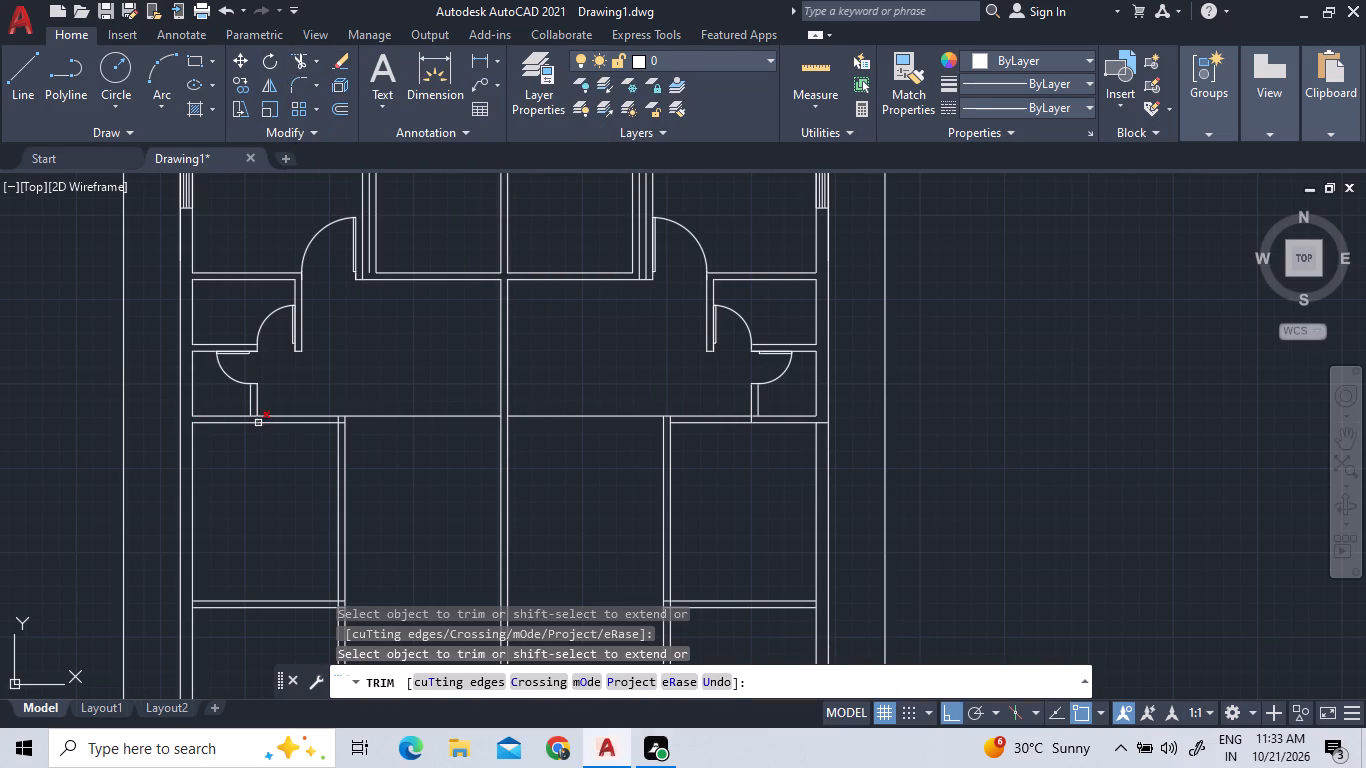
scroll(257, 417, "up", 2)
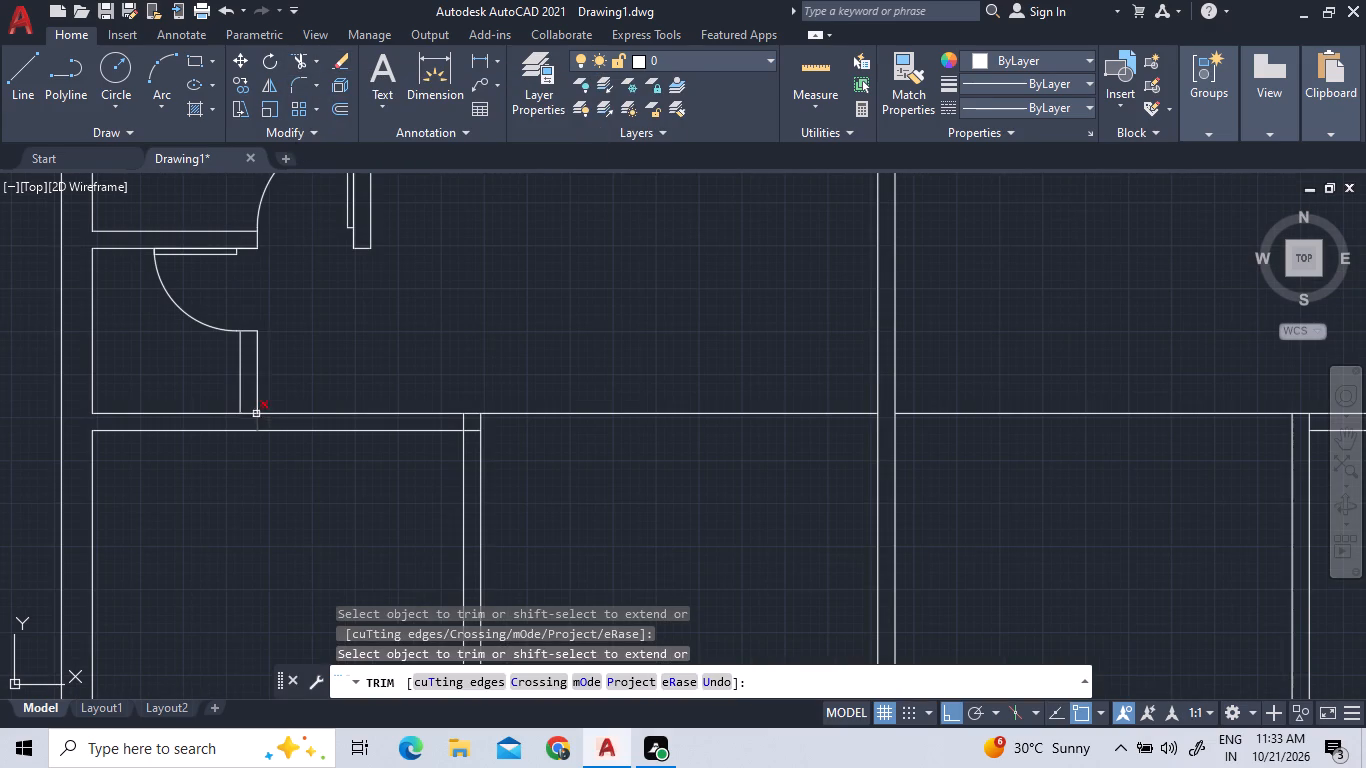
left_click(250, 413)
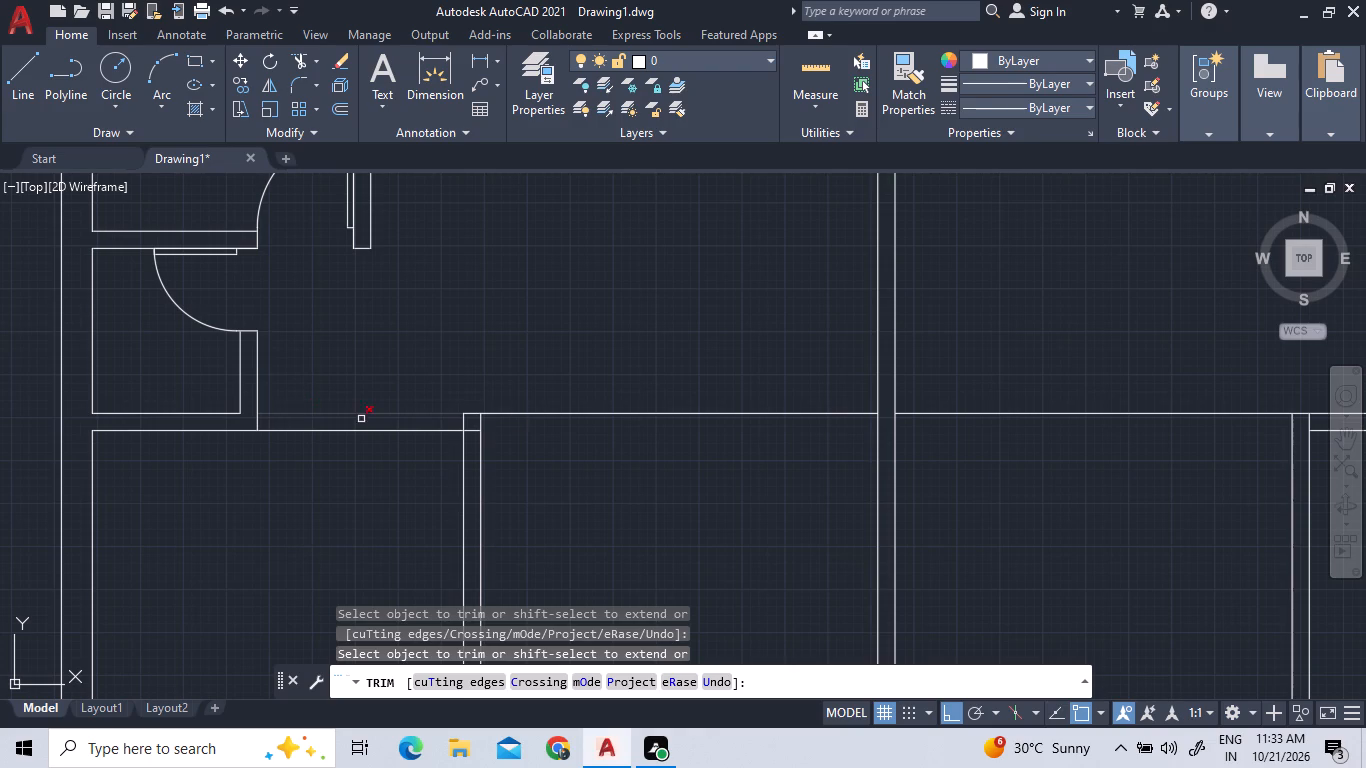
left_click(466, 420)
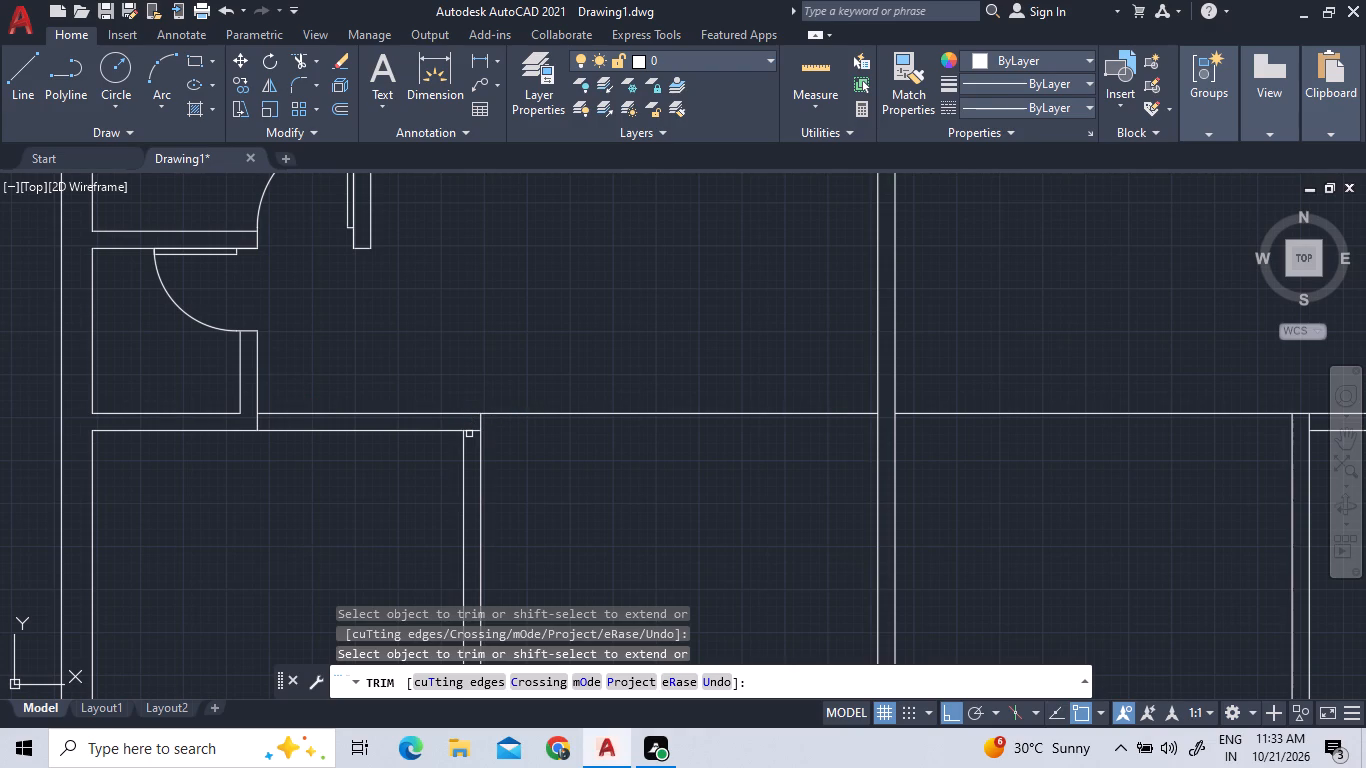
left_click(469, 430)
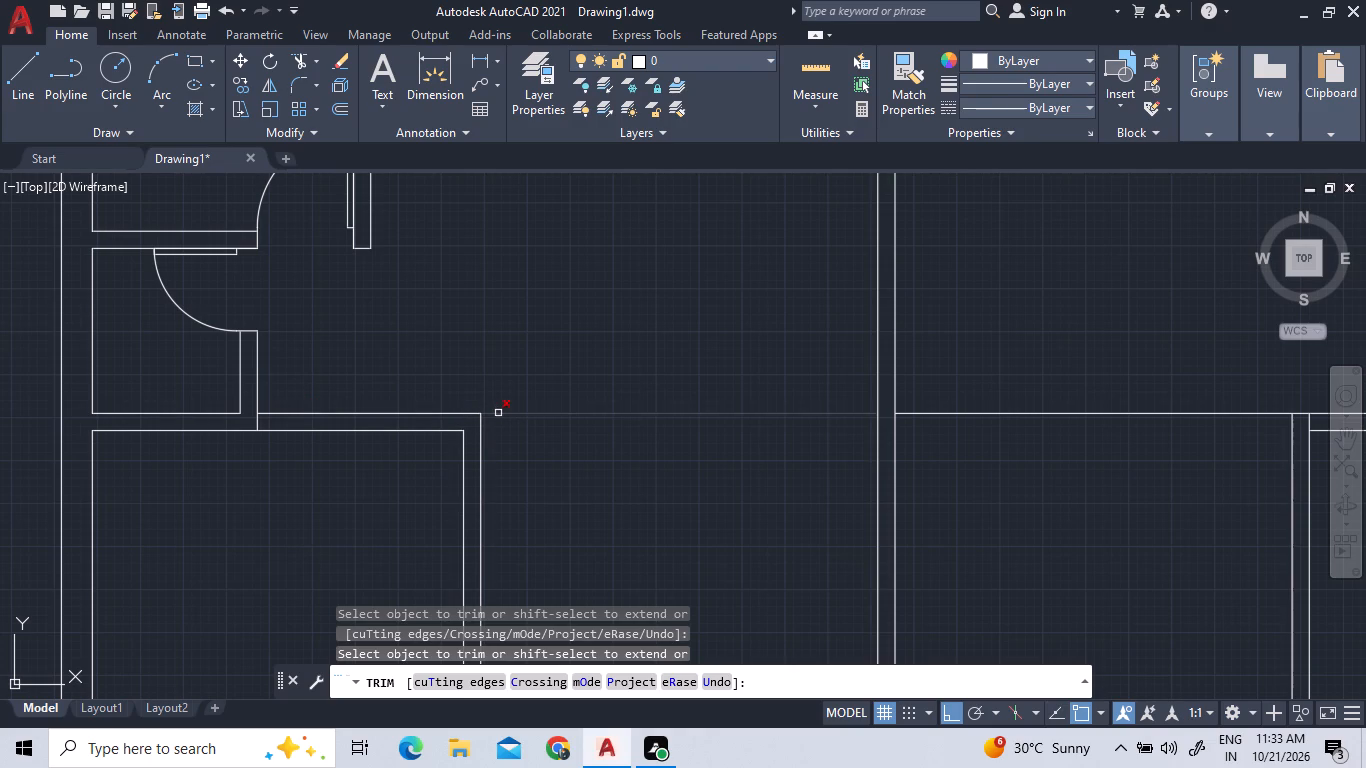
left_click(498, 413)
Trim the right lower room's top wall: the surplus line to the central wall, the partition corner, the door-jamb junction and the outer-wall stub.
scroll(523, 398, "down", 3)
scroll(754, 426, "up", 2)
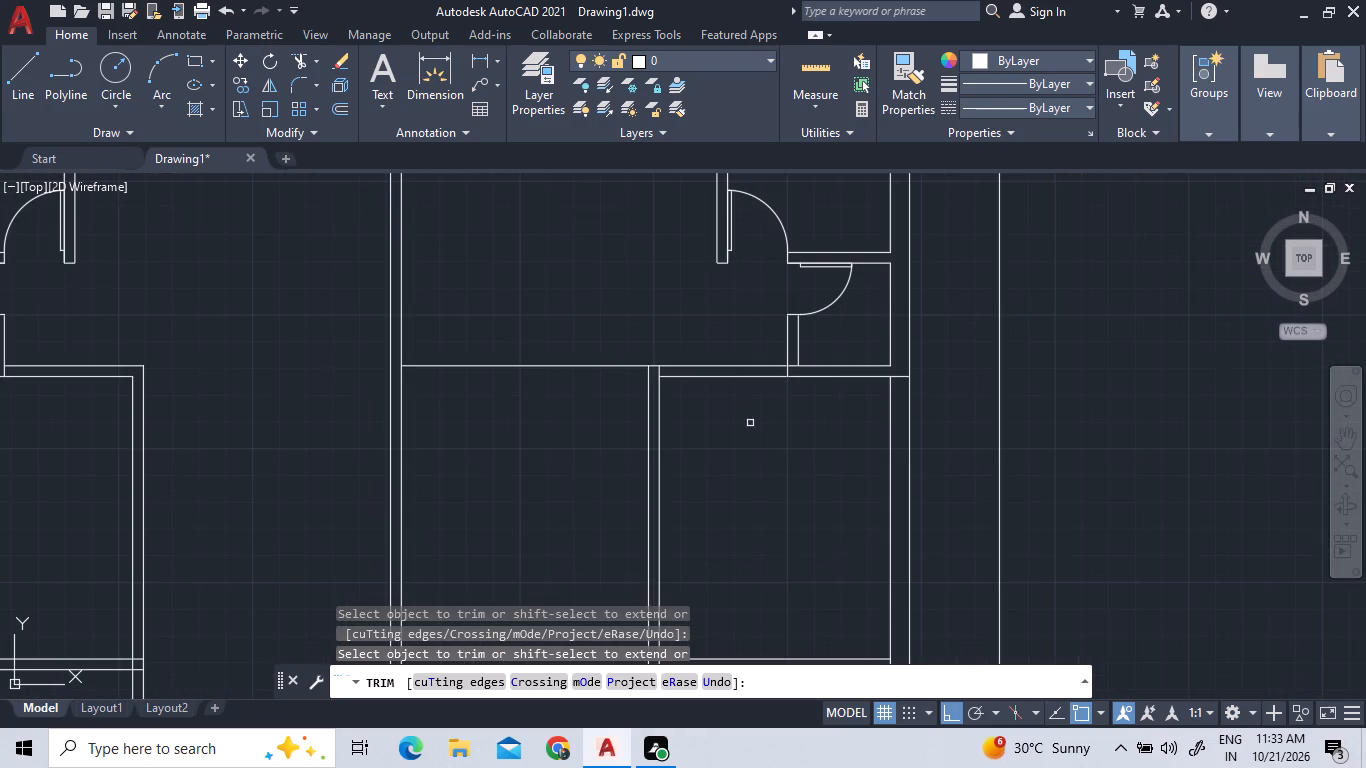
left_click(529, 377)
left_click(522, 312)
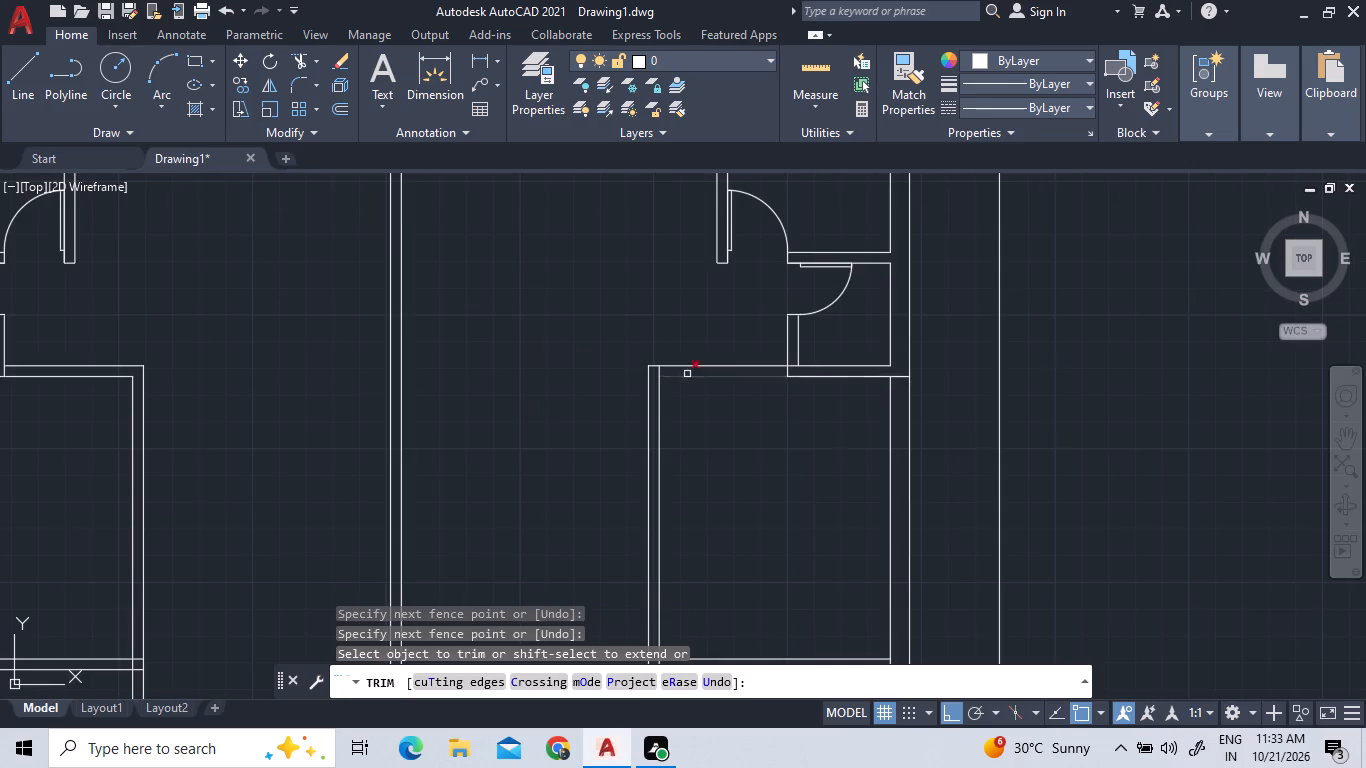
scroll(687, 374, "up", 4)
left_click(513, 357)
scroll(529, 485, "down", 3)
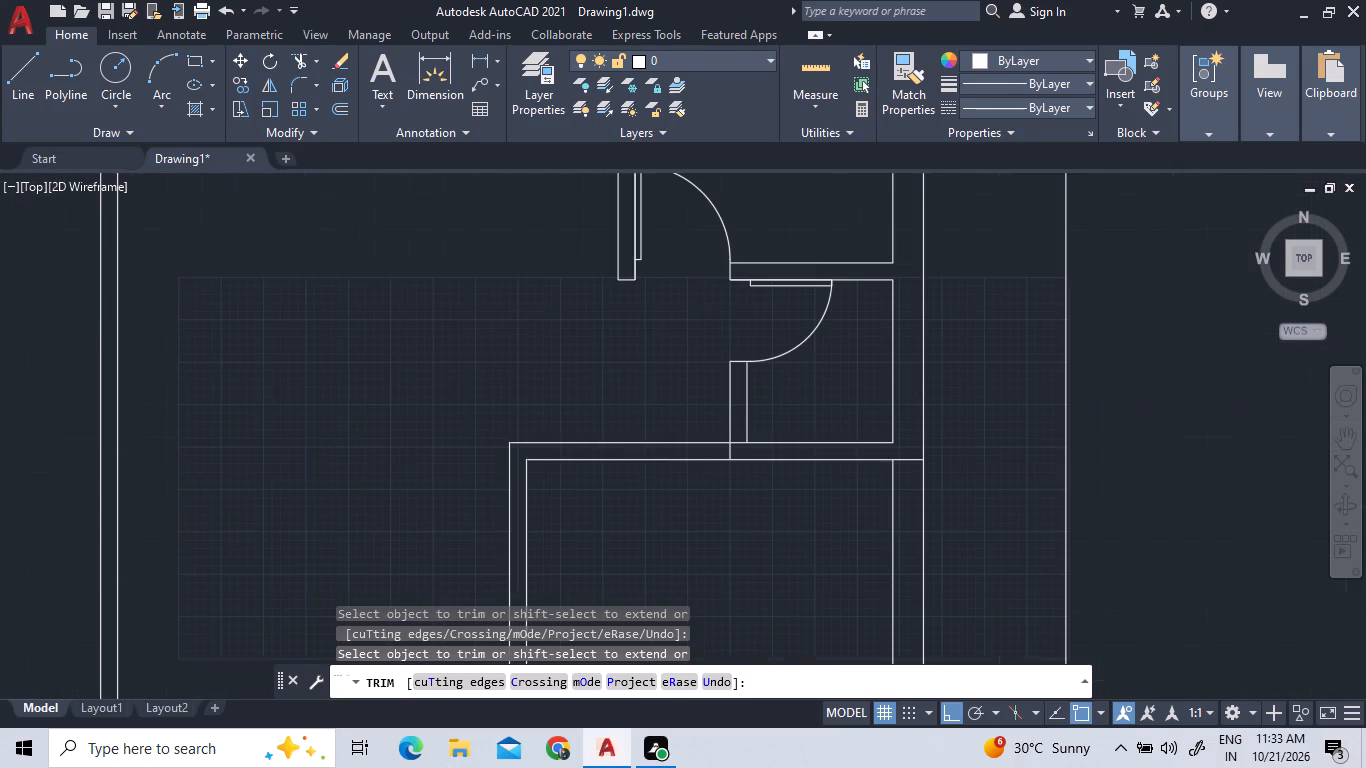
scroll(861, 439, "up", 2)
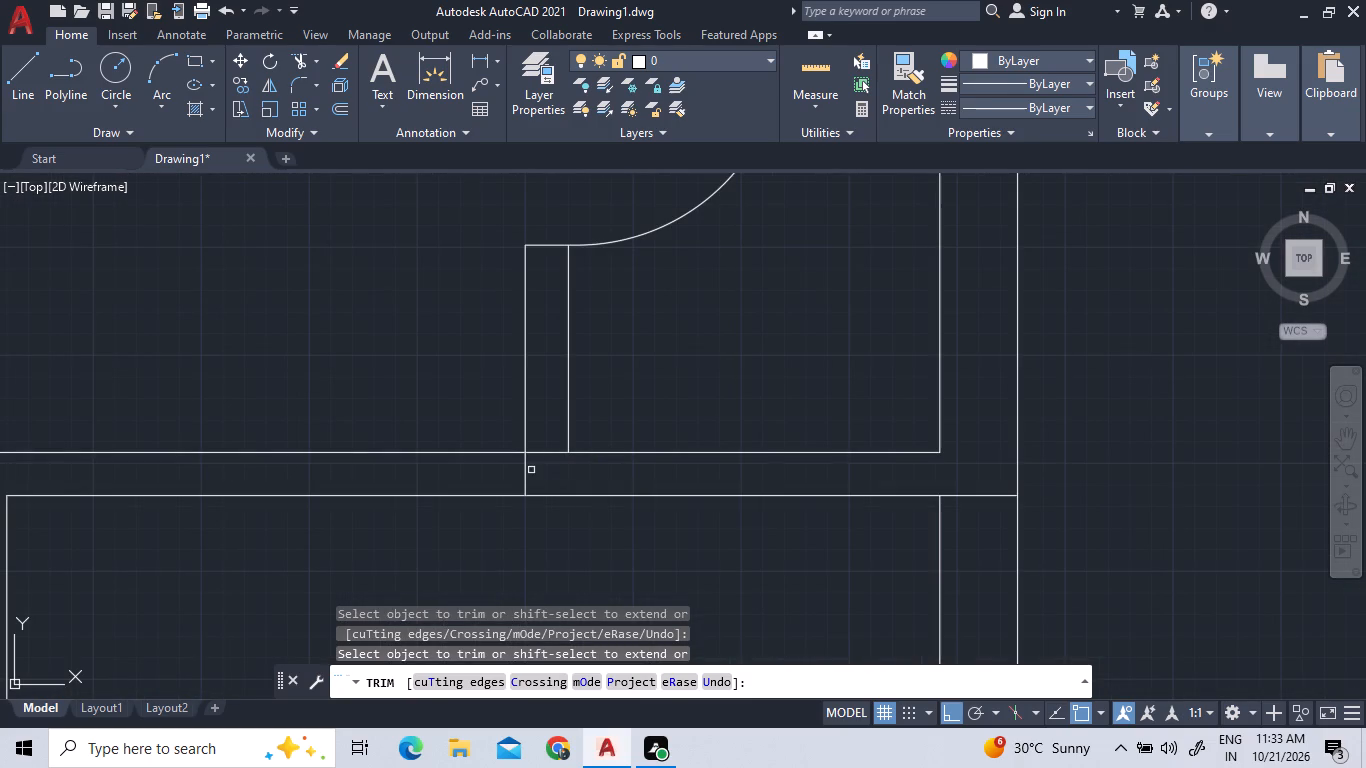
left_click(530, 470)
left_click(506, 470)
left_click(539, 449)
left_click(551, 464)
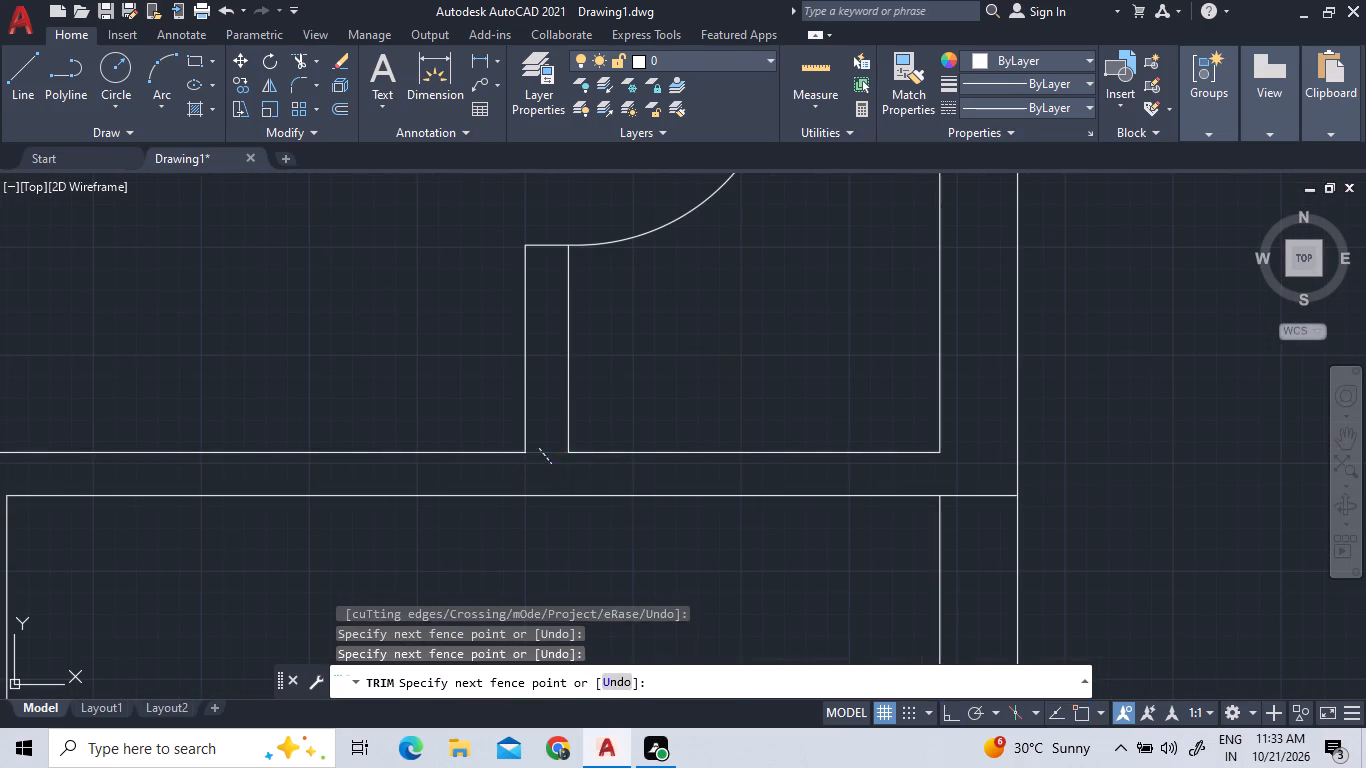
scroll(558, 466, "down", 3)
scroll(686, 481, "up", 3)
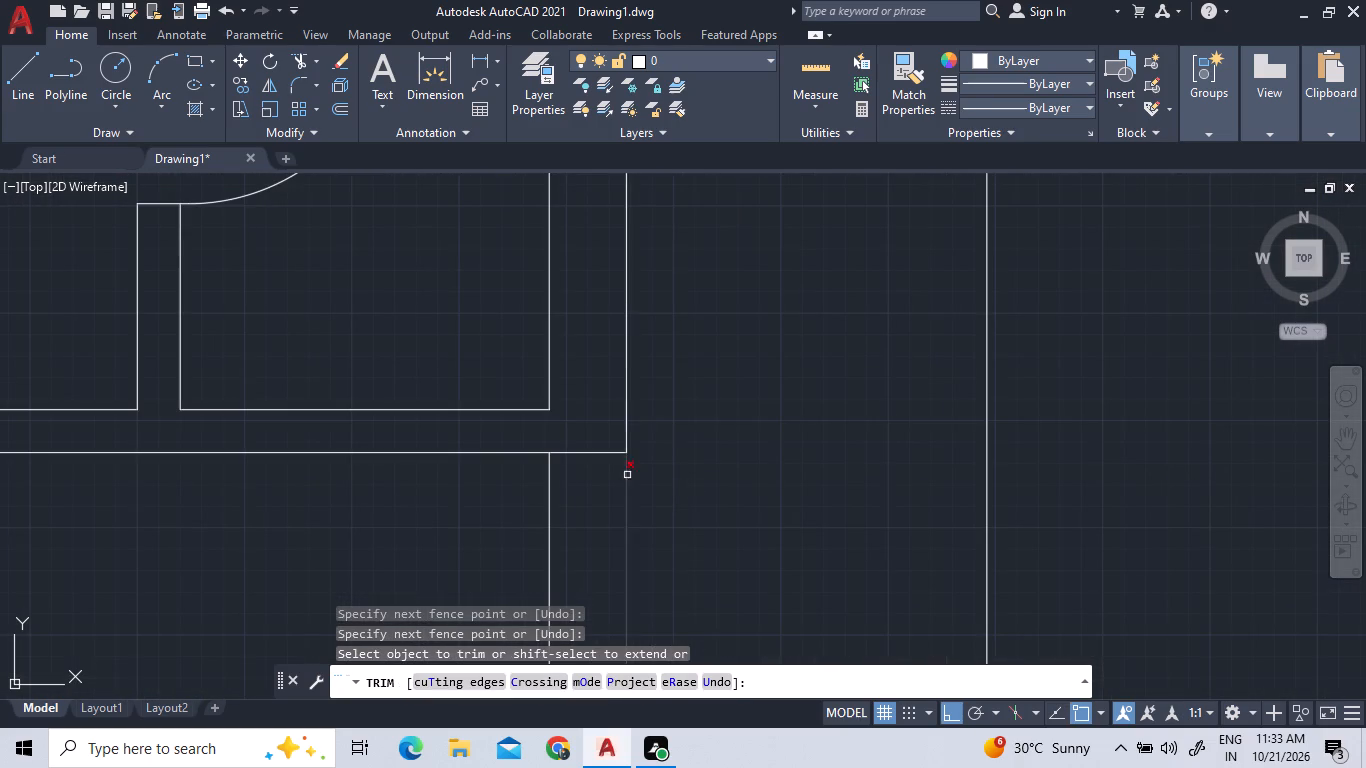
left_click(596, 457)
left_click(591, 446)
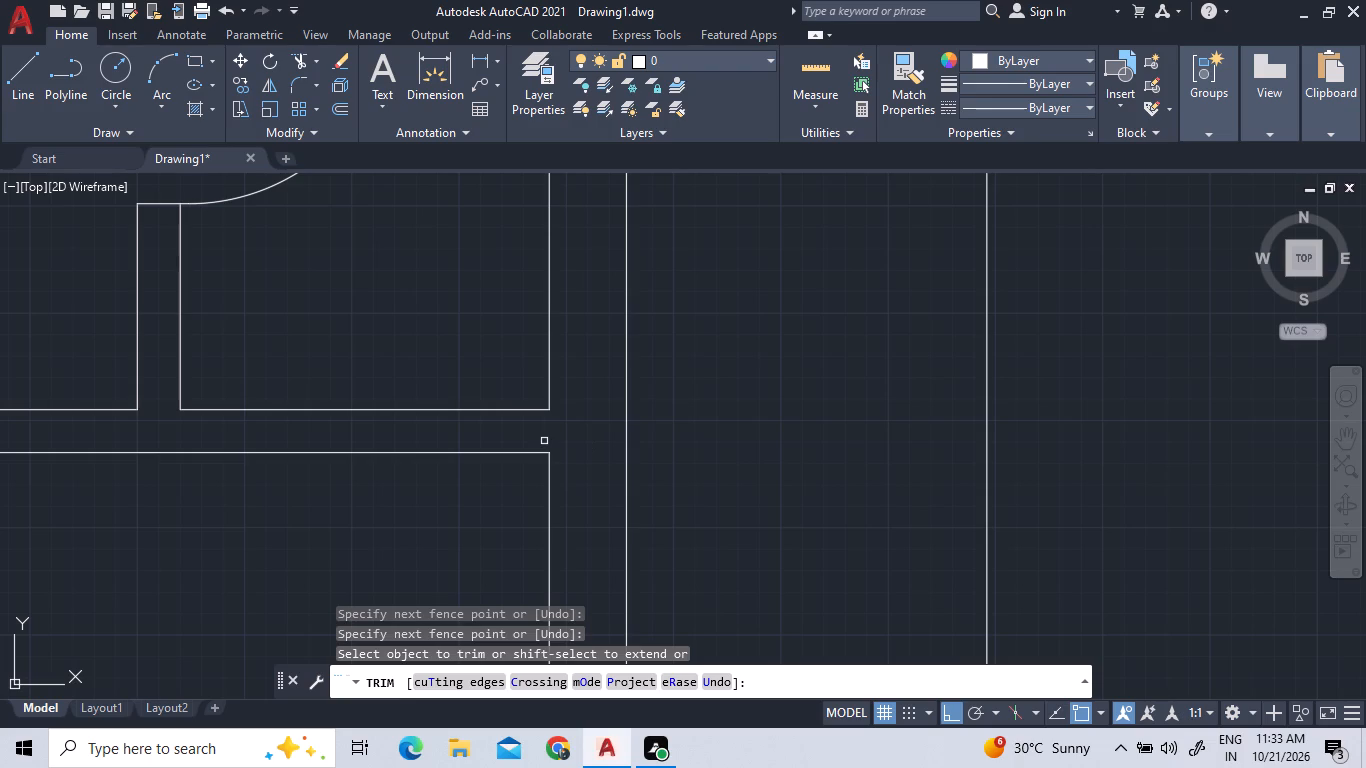
Trim the left unit's partition below the lower room's bottom wall, clean their corner, and open the junction with the outer wall.
scroll(513, 466, "down", 3)
scroll(539, 333, "down", 1)
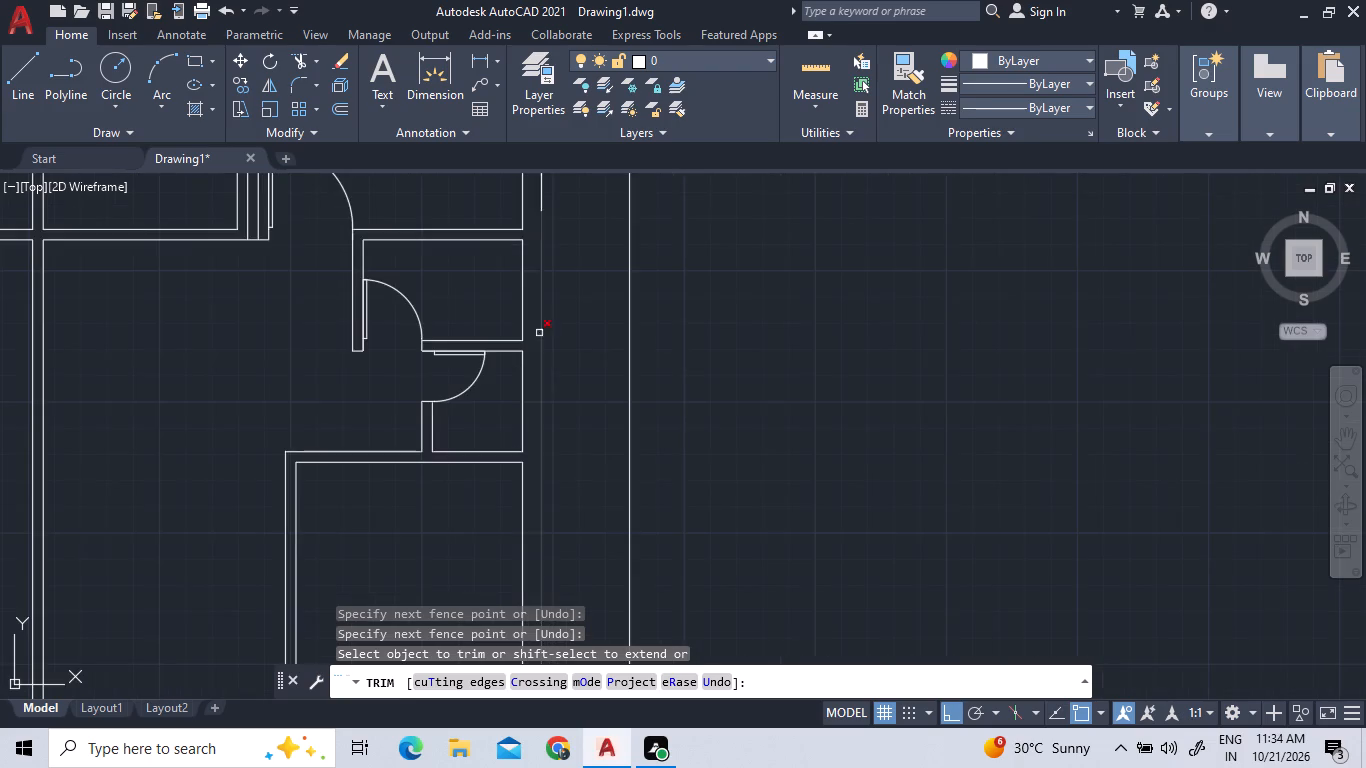
scroll(539, 333, "down", 2)
scroll(355, 436, "up", 4)
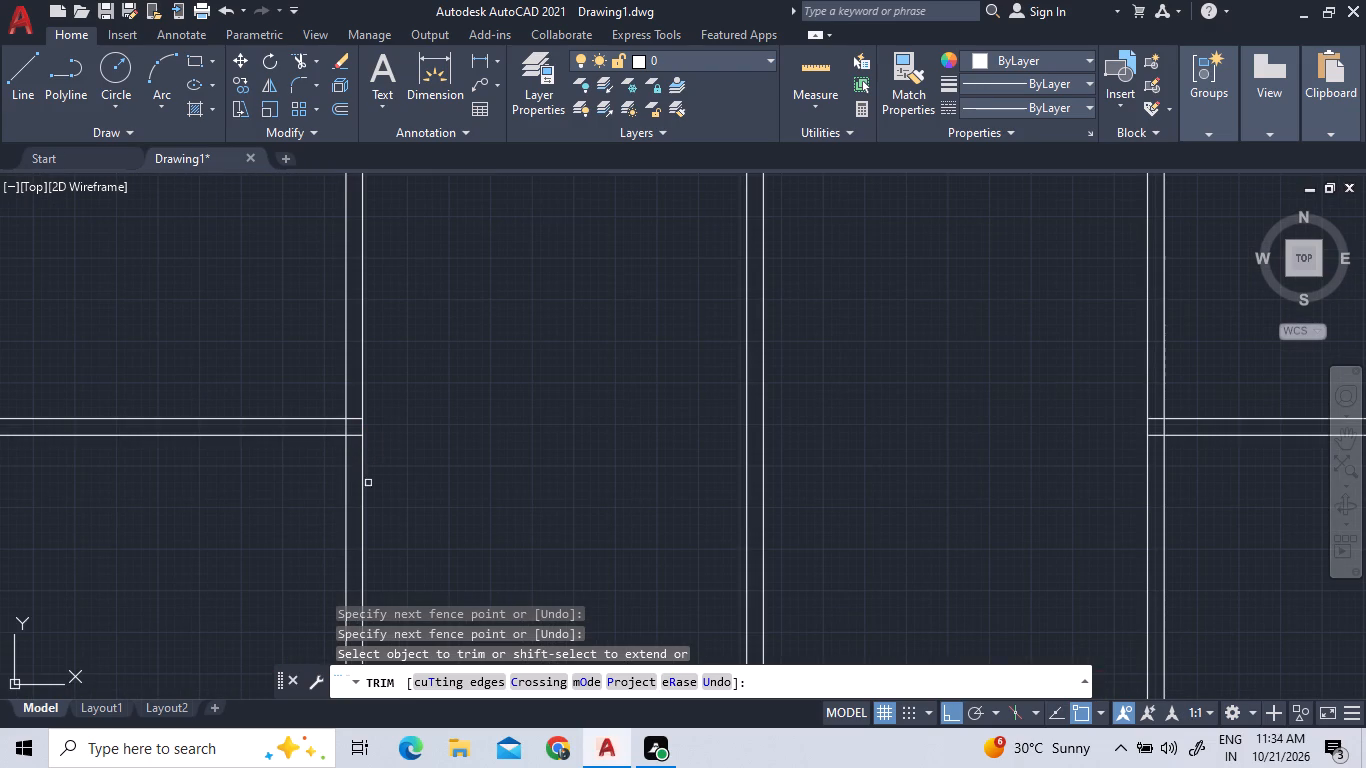
left_click(373, 498)
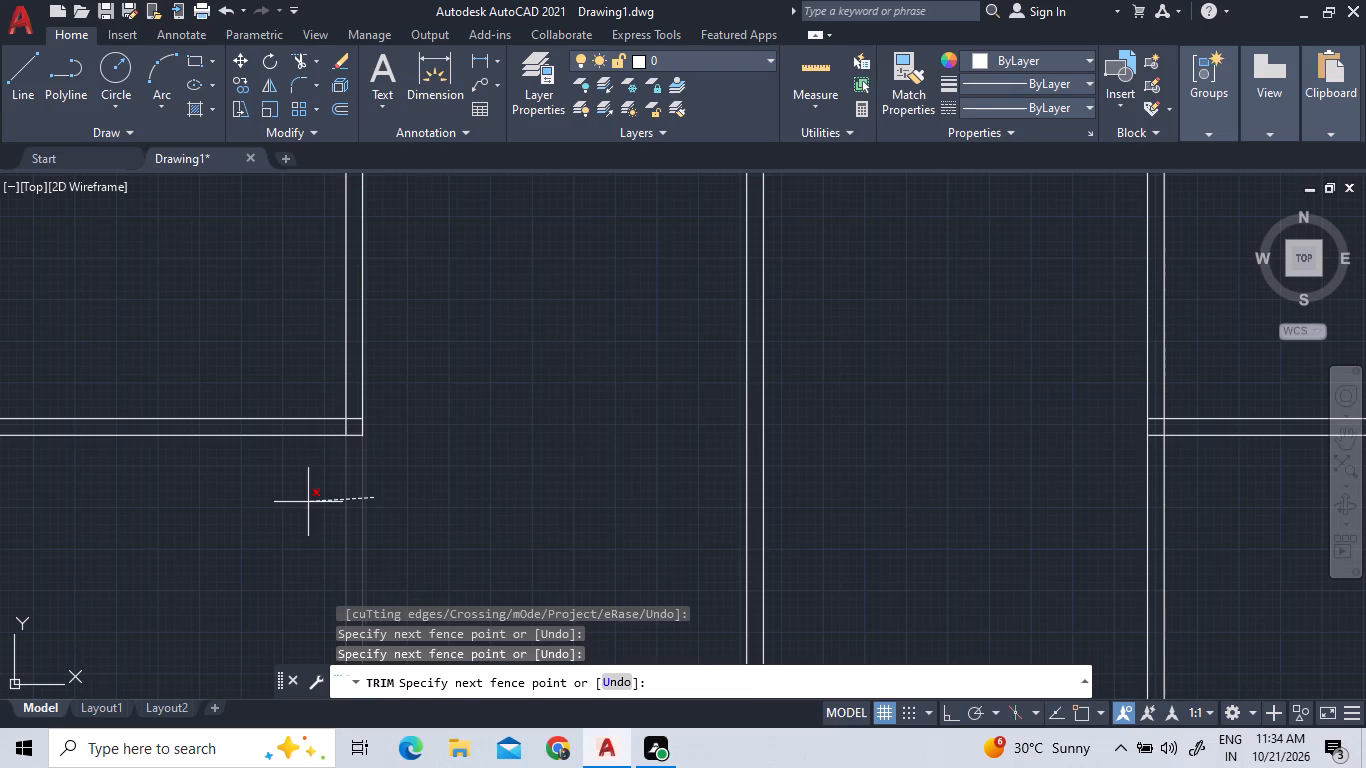
left_click(266, 530)
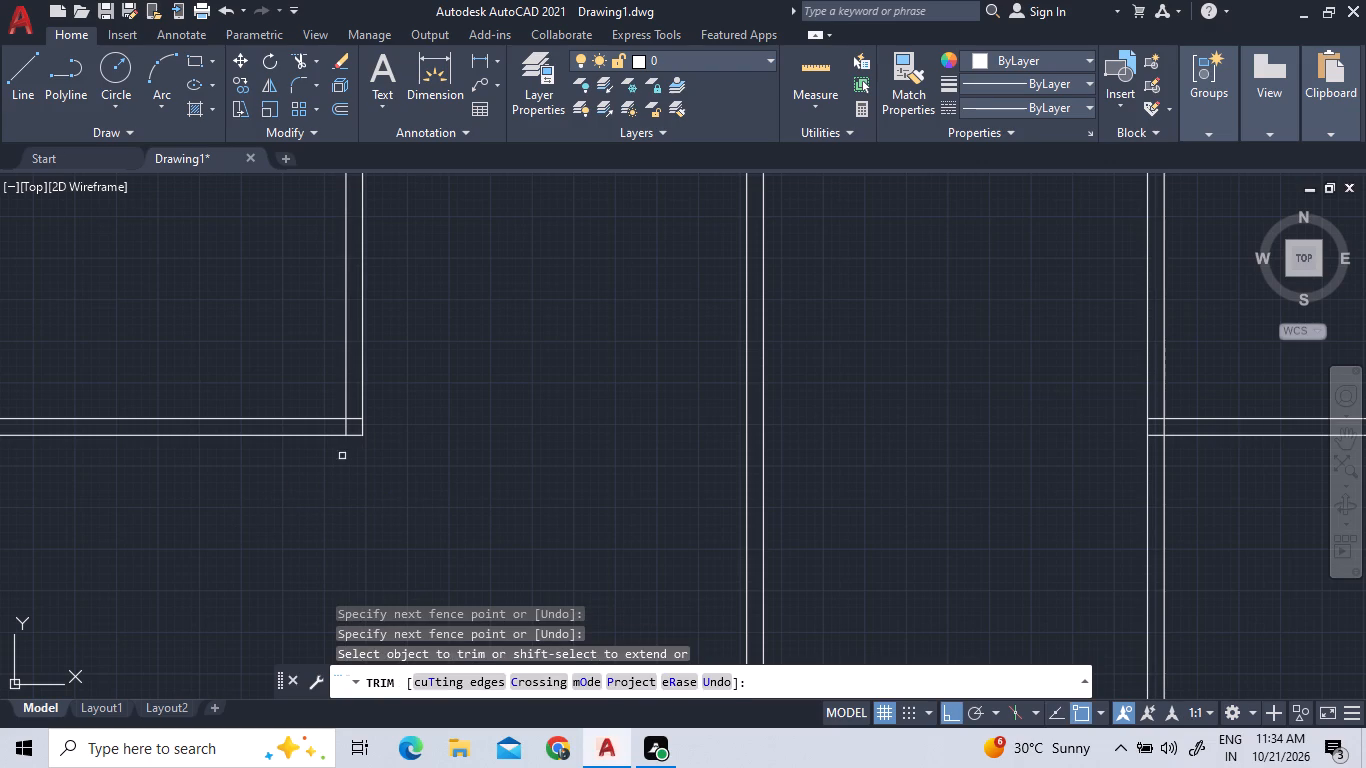
left_click(343, 428)
left_click(356, 421)
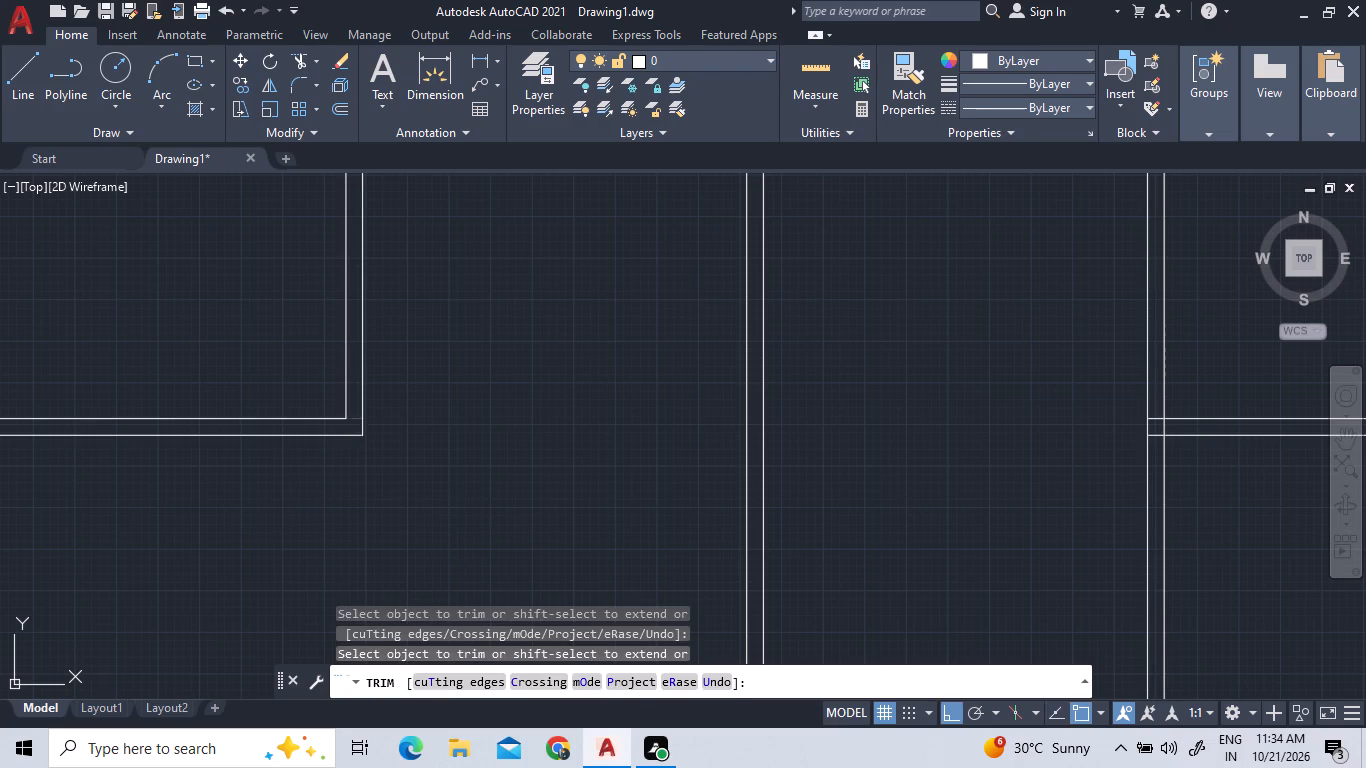
scroll(594, 576, "down", 3)
scroll(465, 554, "up", 3)
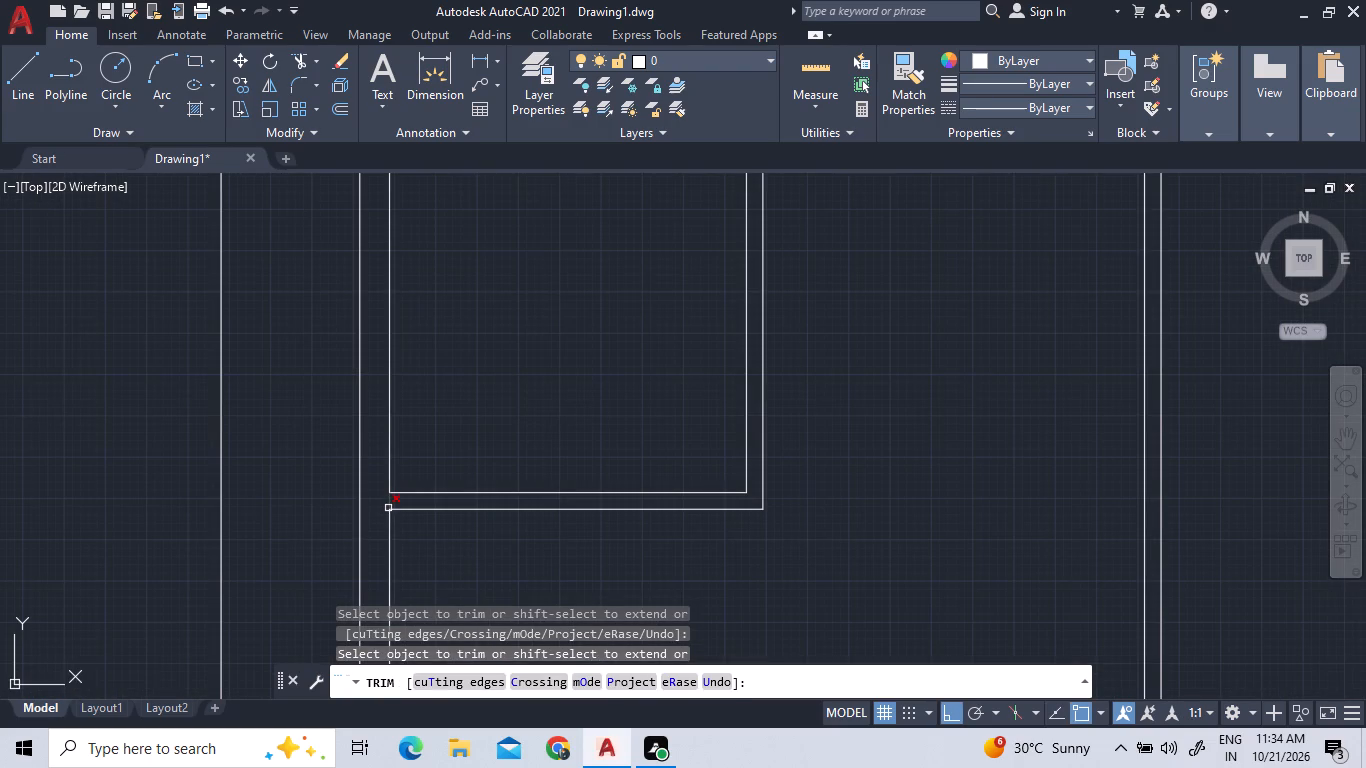
left_click(388, 506)
Trim the right unit's partition below the lower room's bottom wall, clean their corner, and open the junction with the outer wall.
scroll(496, 555, "down", 3)
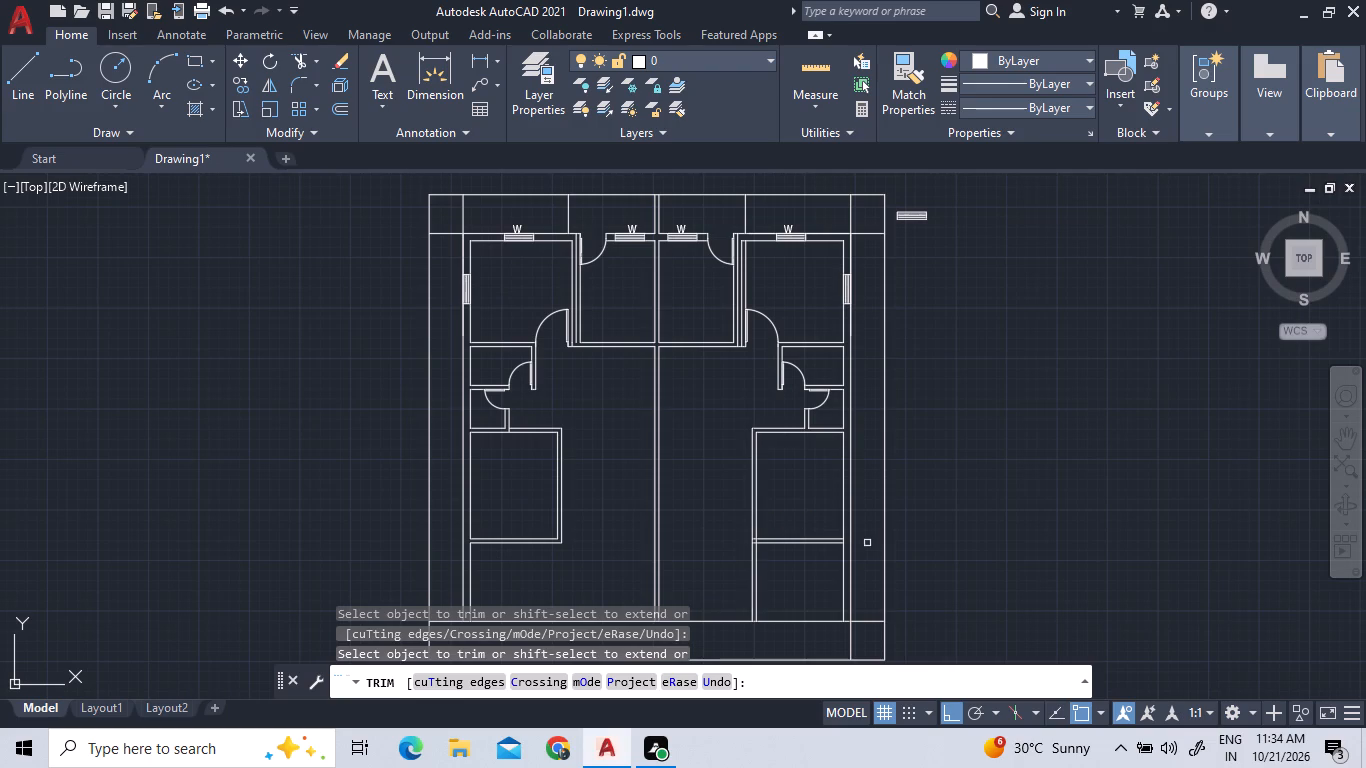
left_click(779, 586)
left_click(728, 577)
scroll(794, 548, "up", 3)
left_click(997, 524)
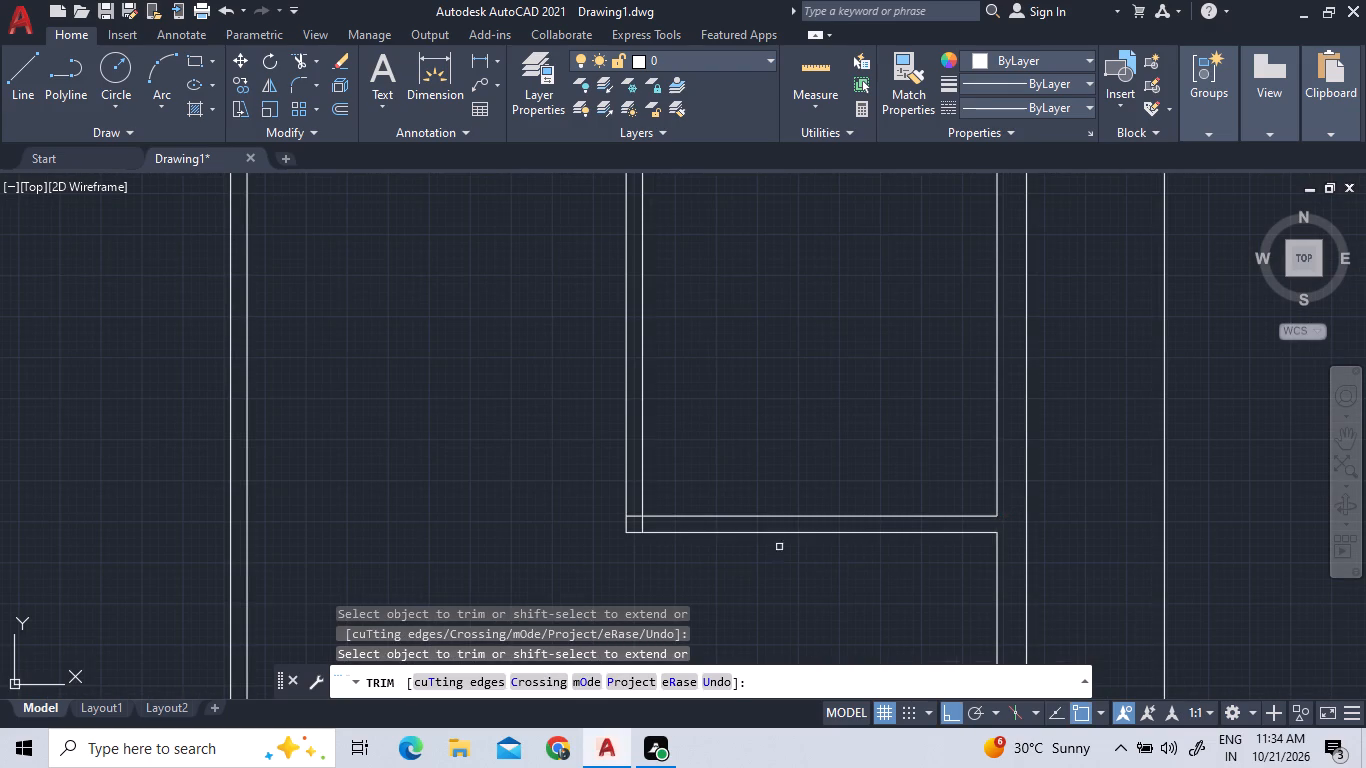
left_click(633, 517)
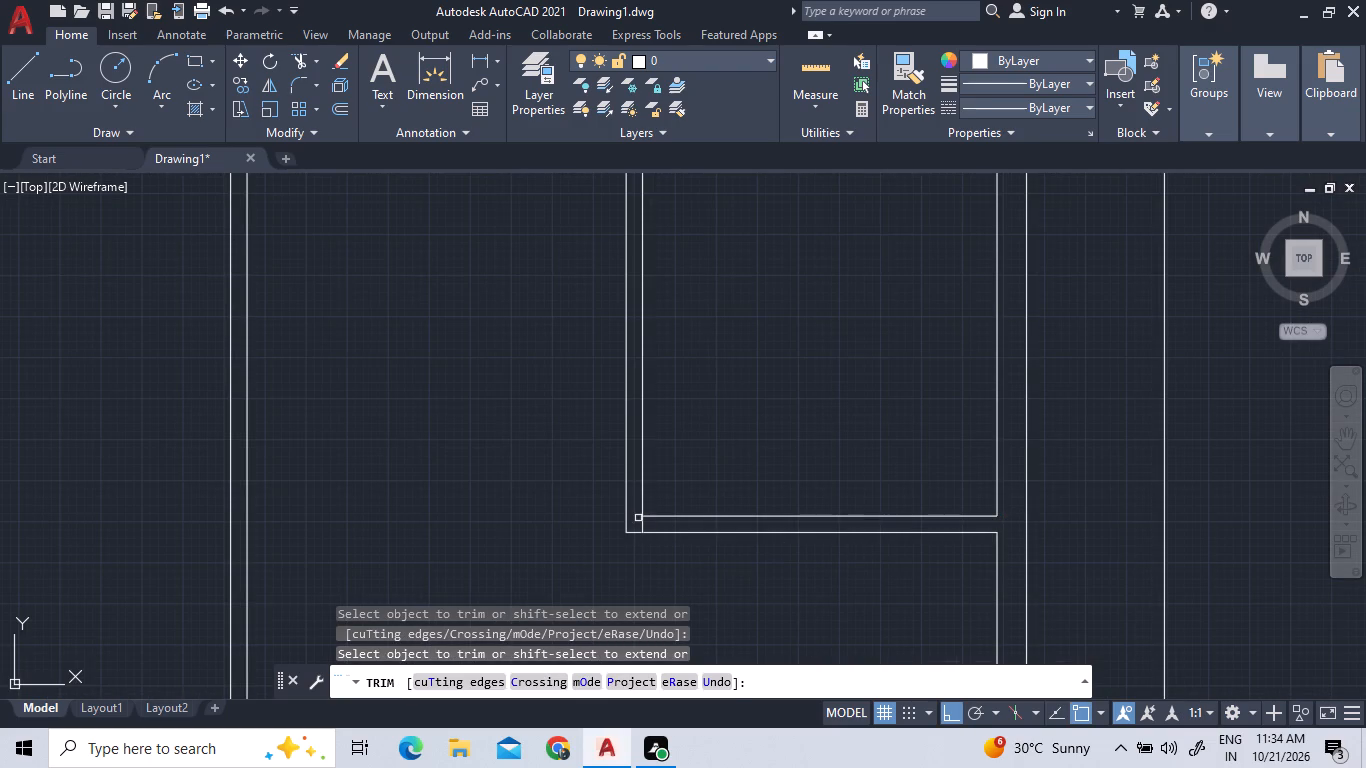
left_click(640, 523)
scroll(673, 598, "down", 3)
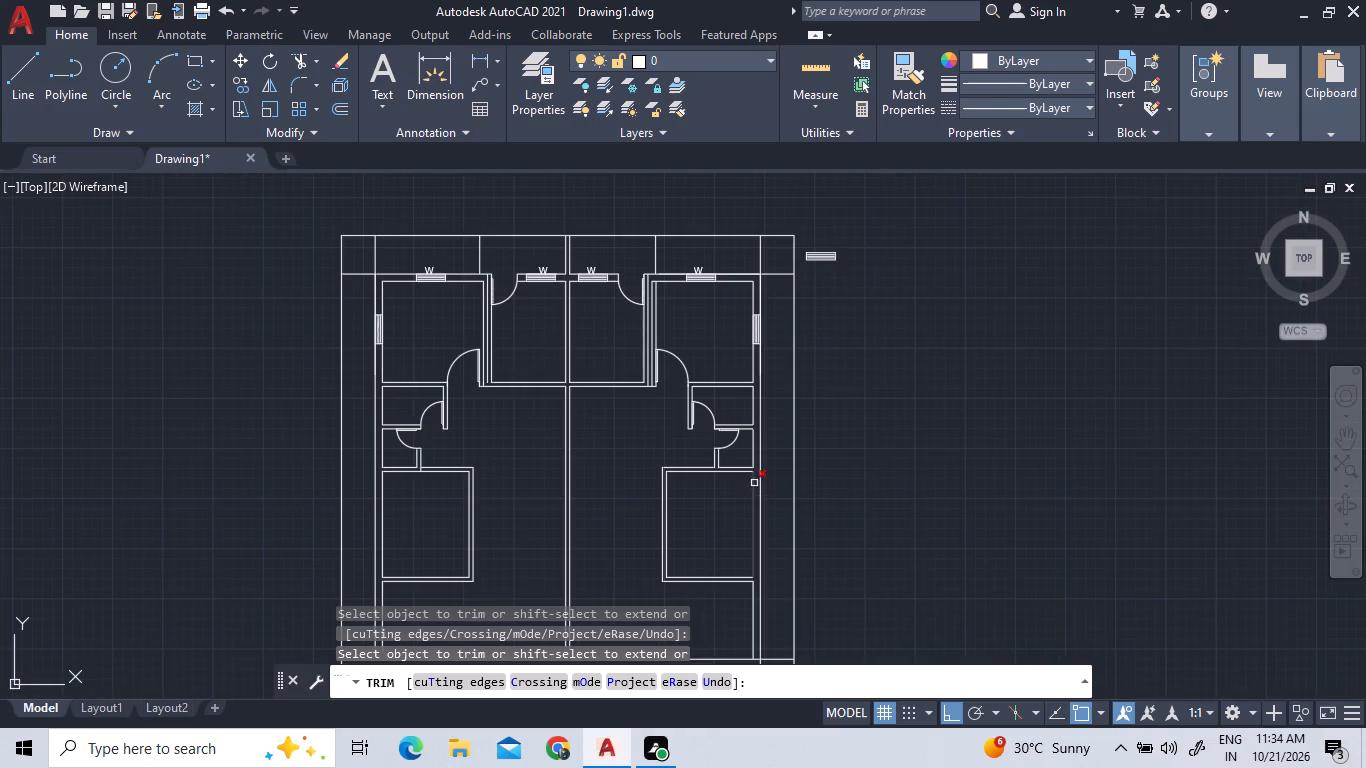
scroll(754, 483, "up", 3)
scroll(751, 482, "down", 2)
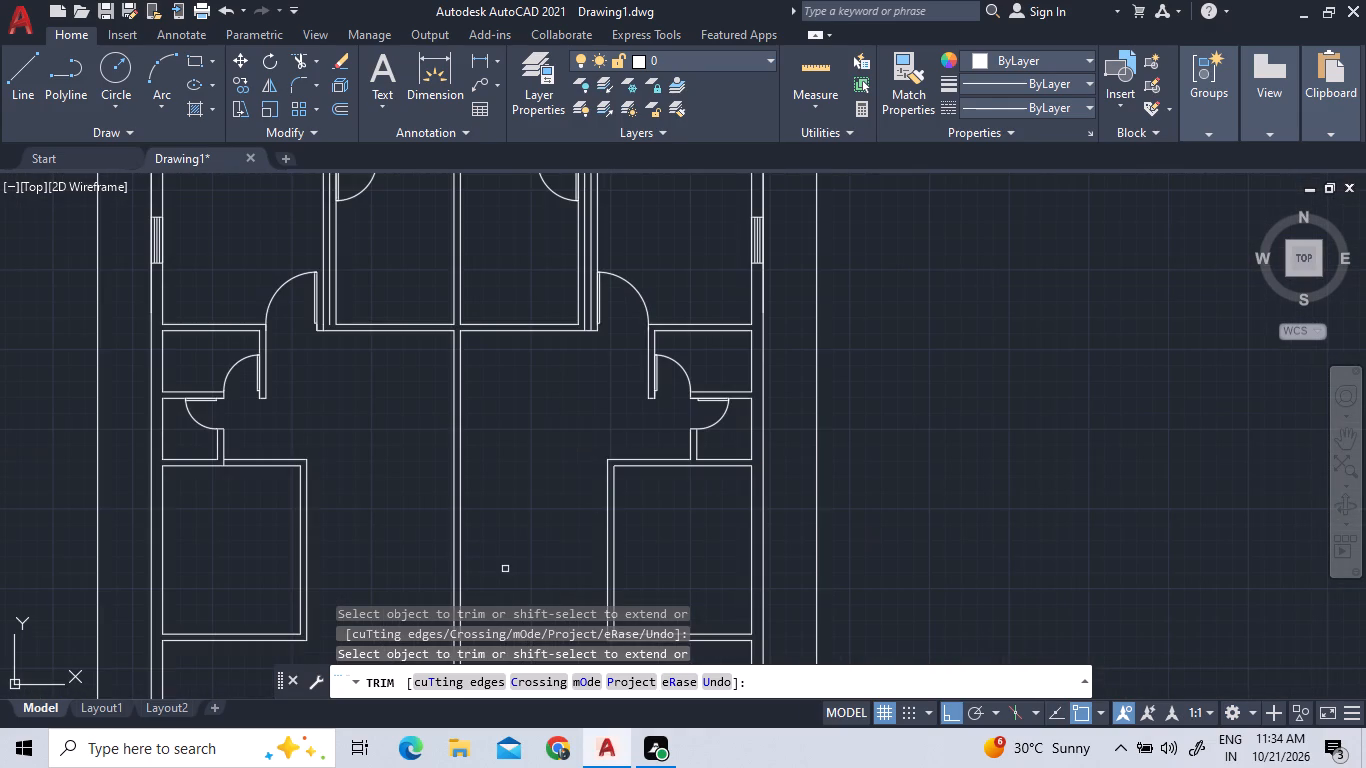
key("Escape")
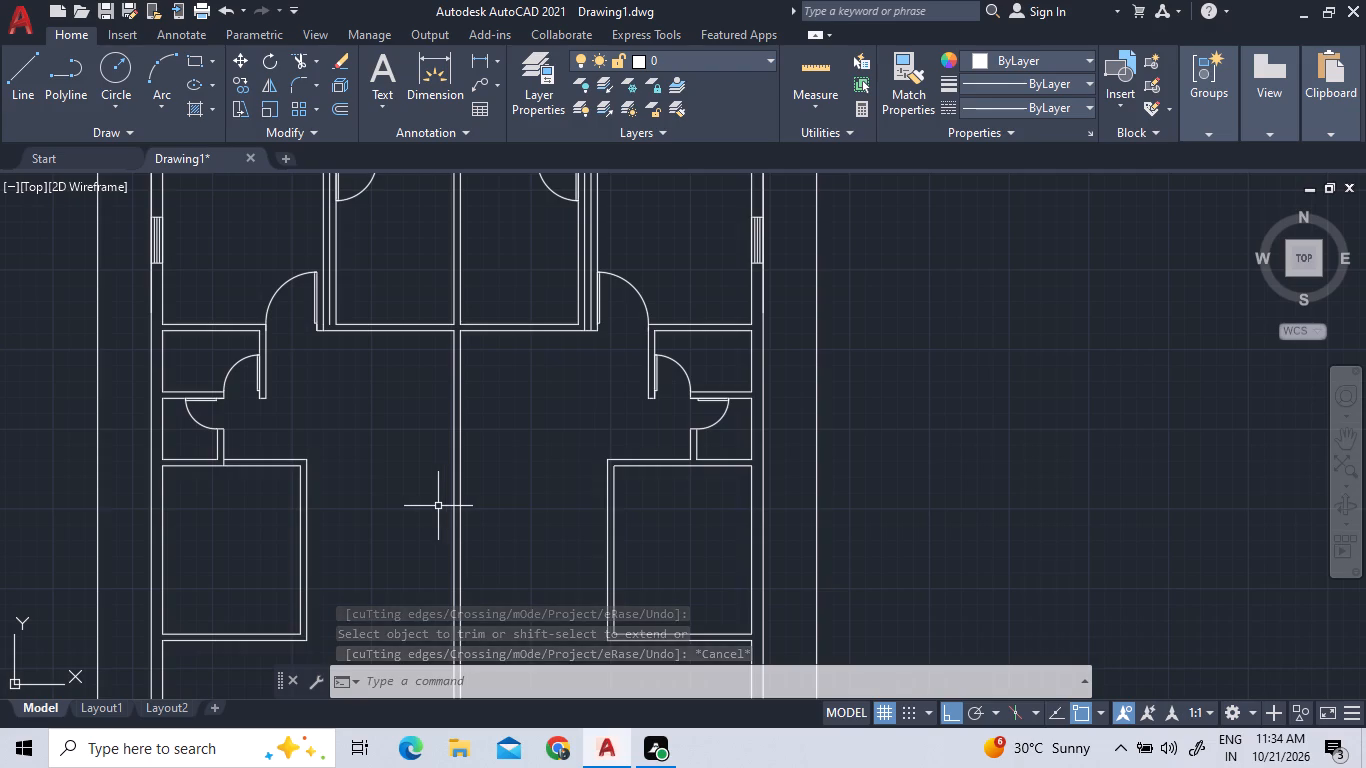
Copy the left unit's upper-room swing door straight down to just above the lower room's top wall.
scroll(451, 399, "down", 2)
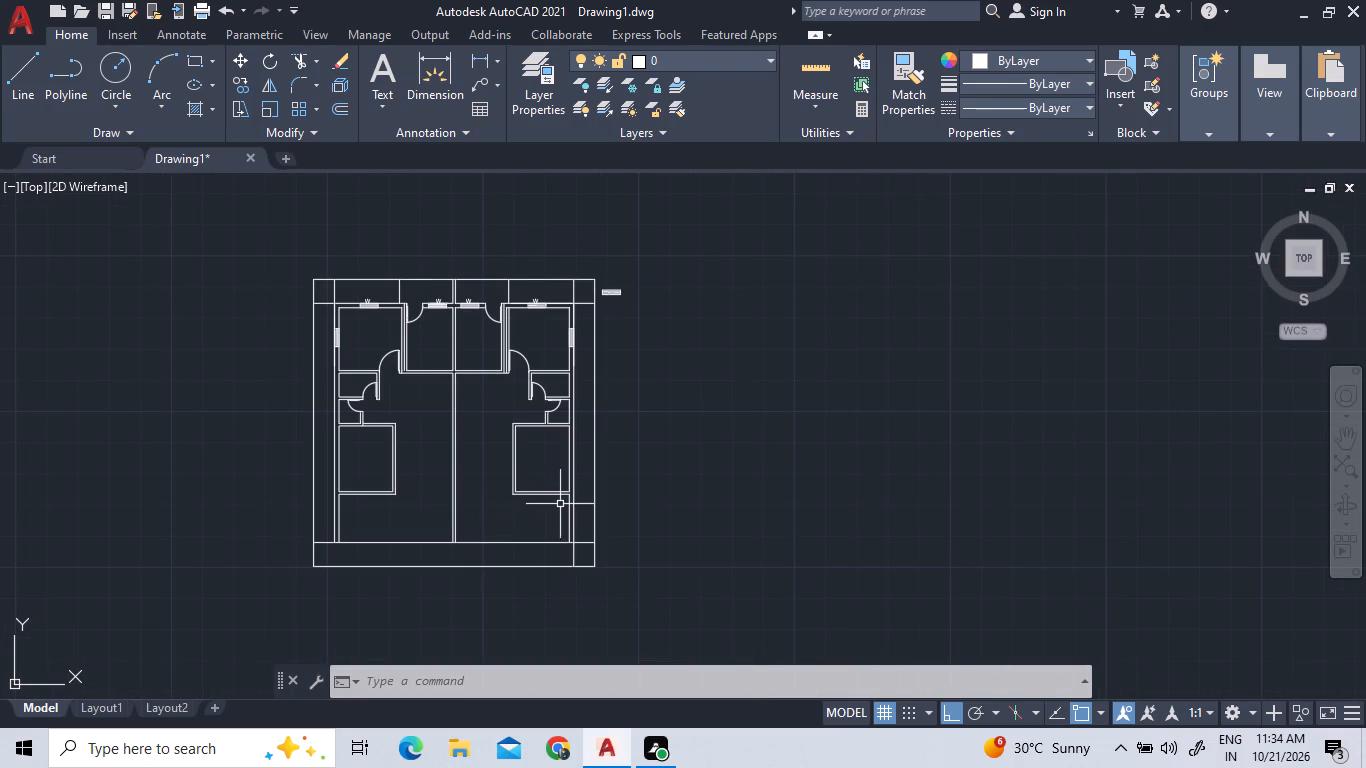
scroll(556, 460, "up", 1)
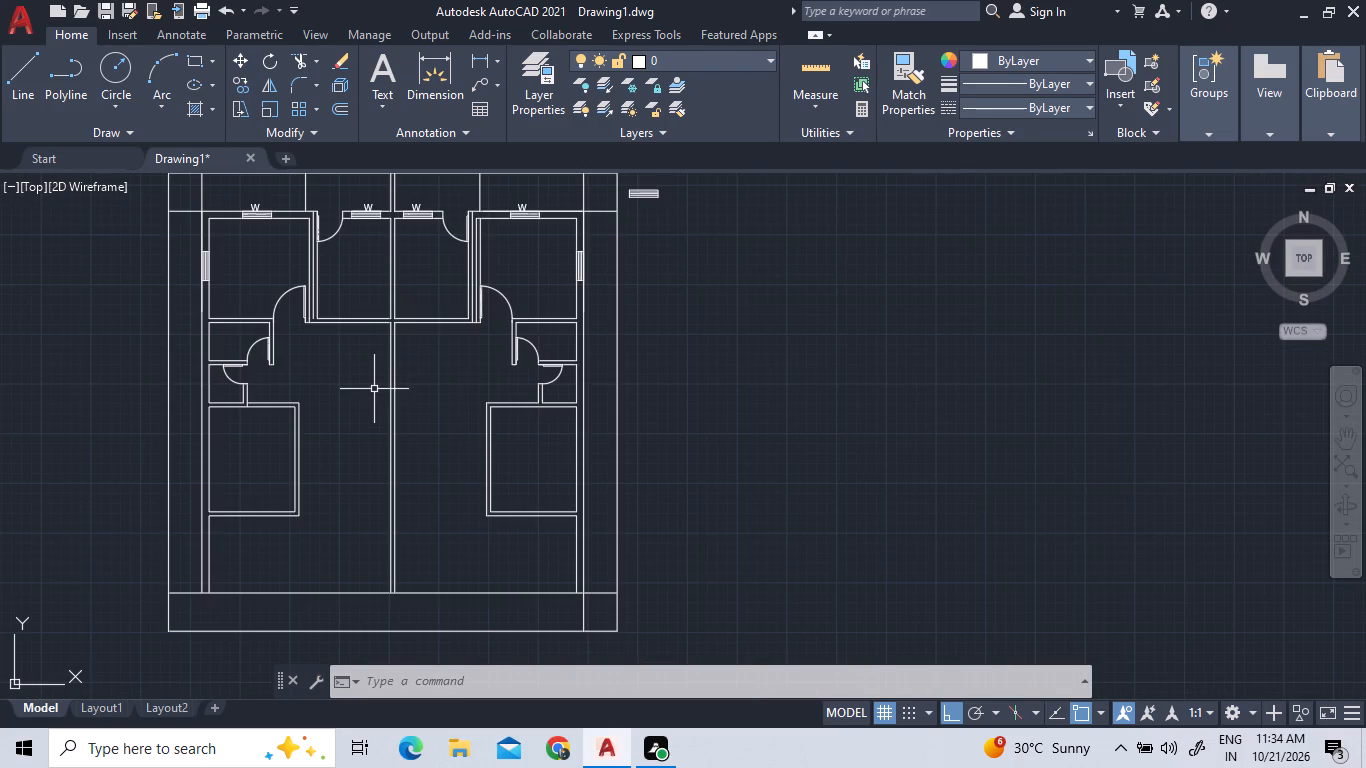
scroll(371, 394, "up", 1)
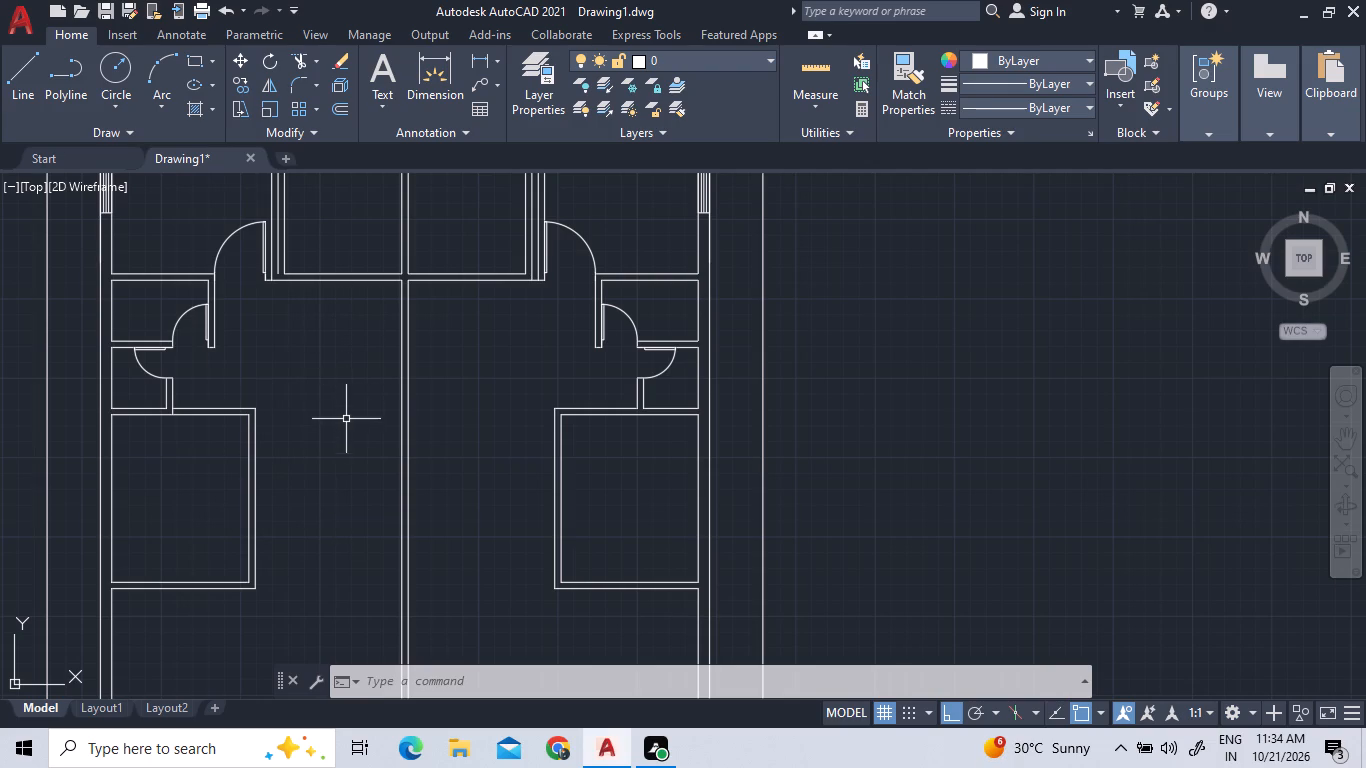
left_click(239, 231)
right_click(259, 380)
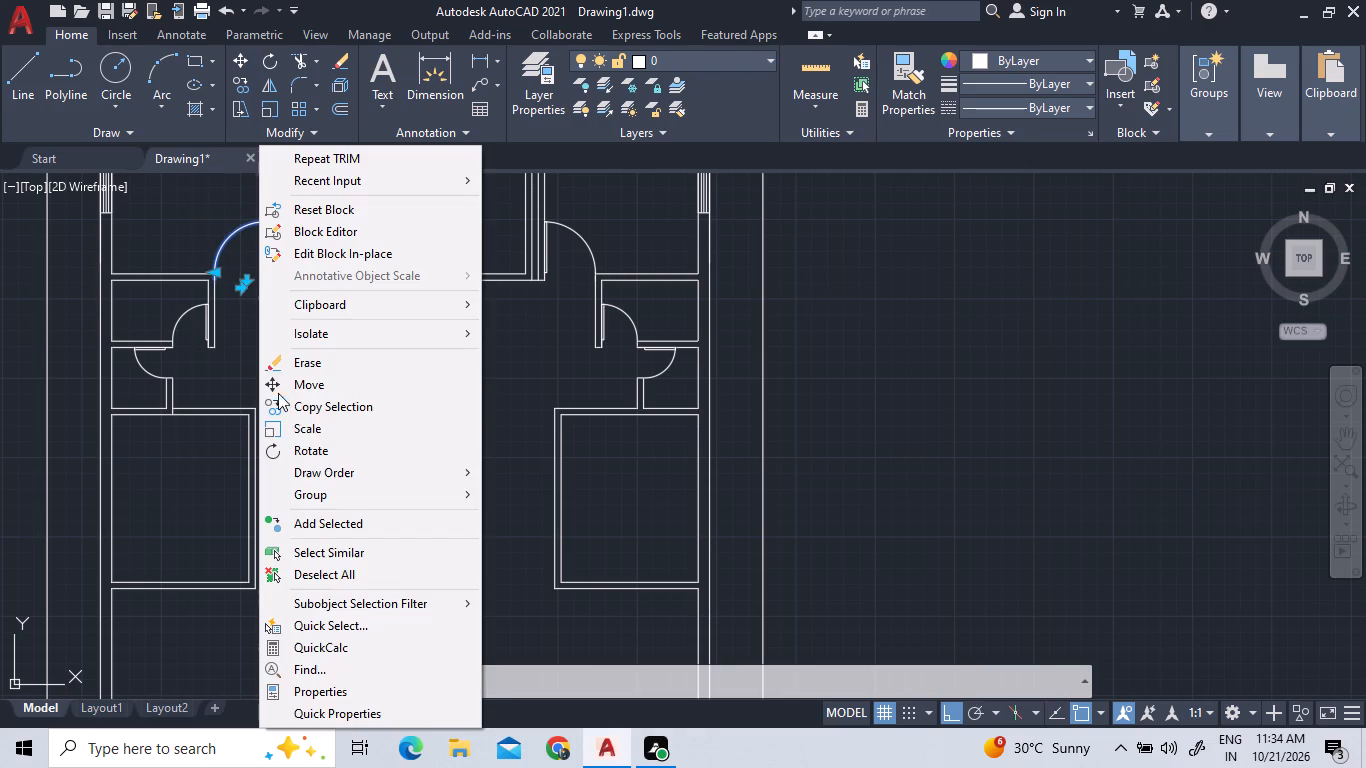
left_click(320, 417)
left_click_drag(320, 417, 323, 427)
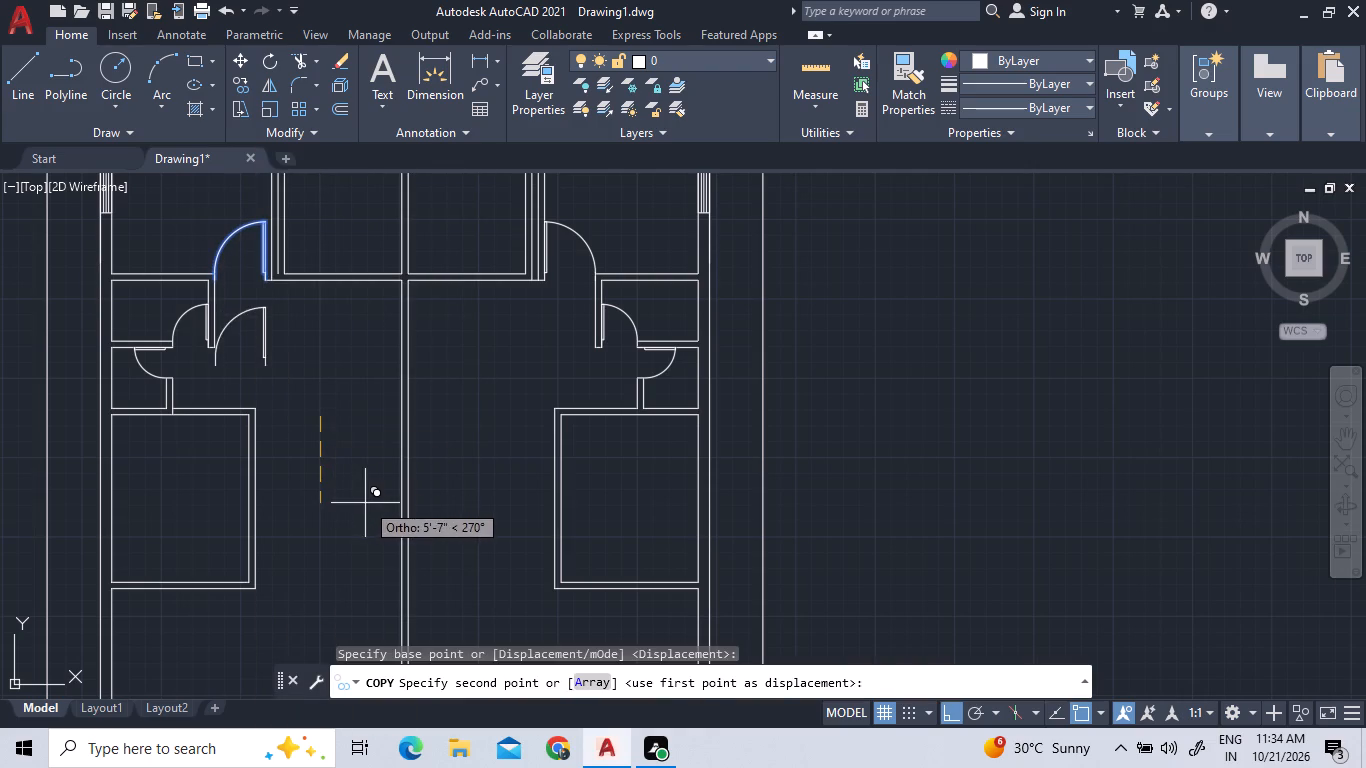
left_click(336, 532)
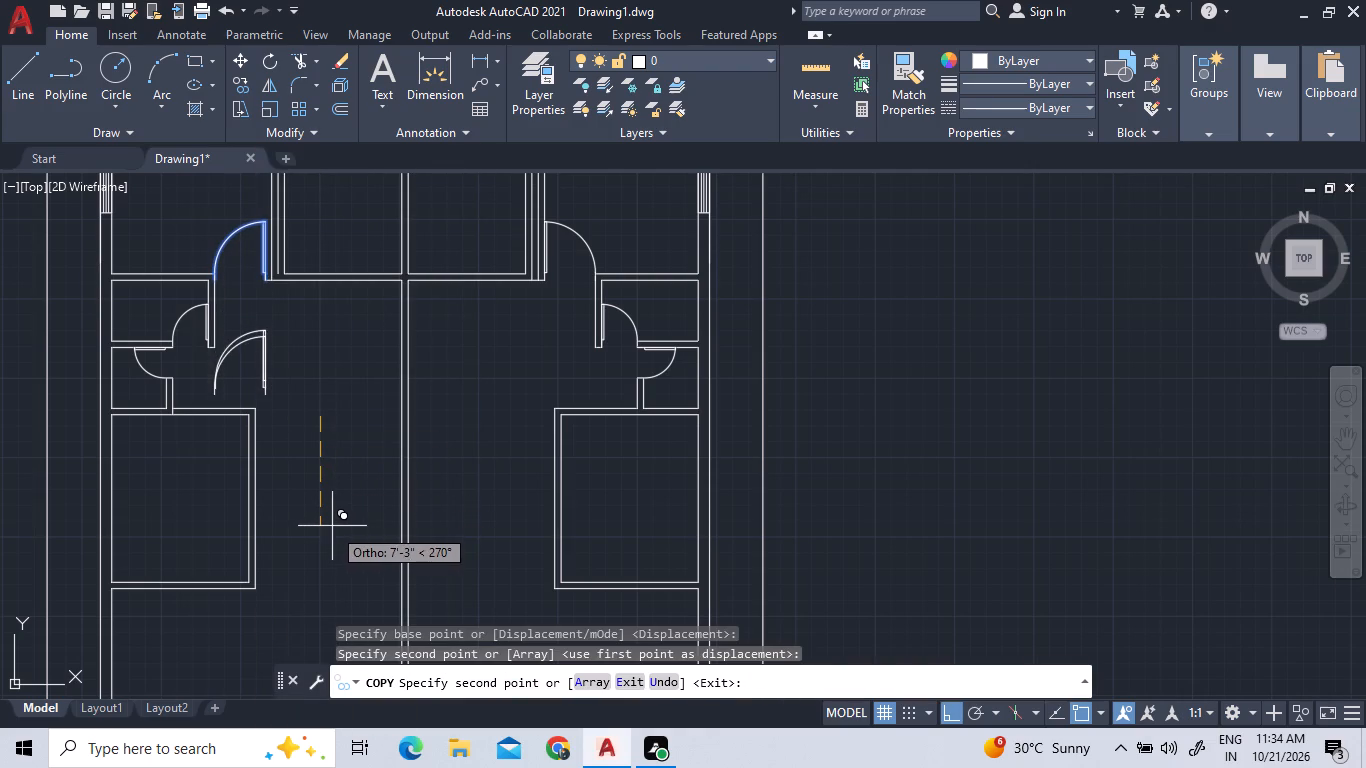
right_click(333, 523)
left_click(414, 276)
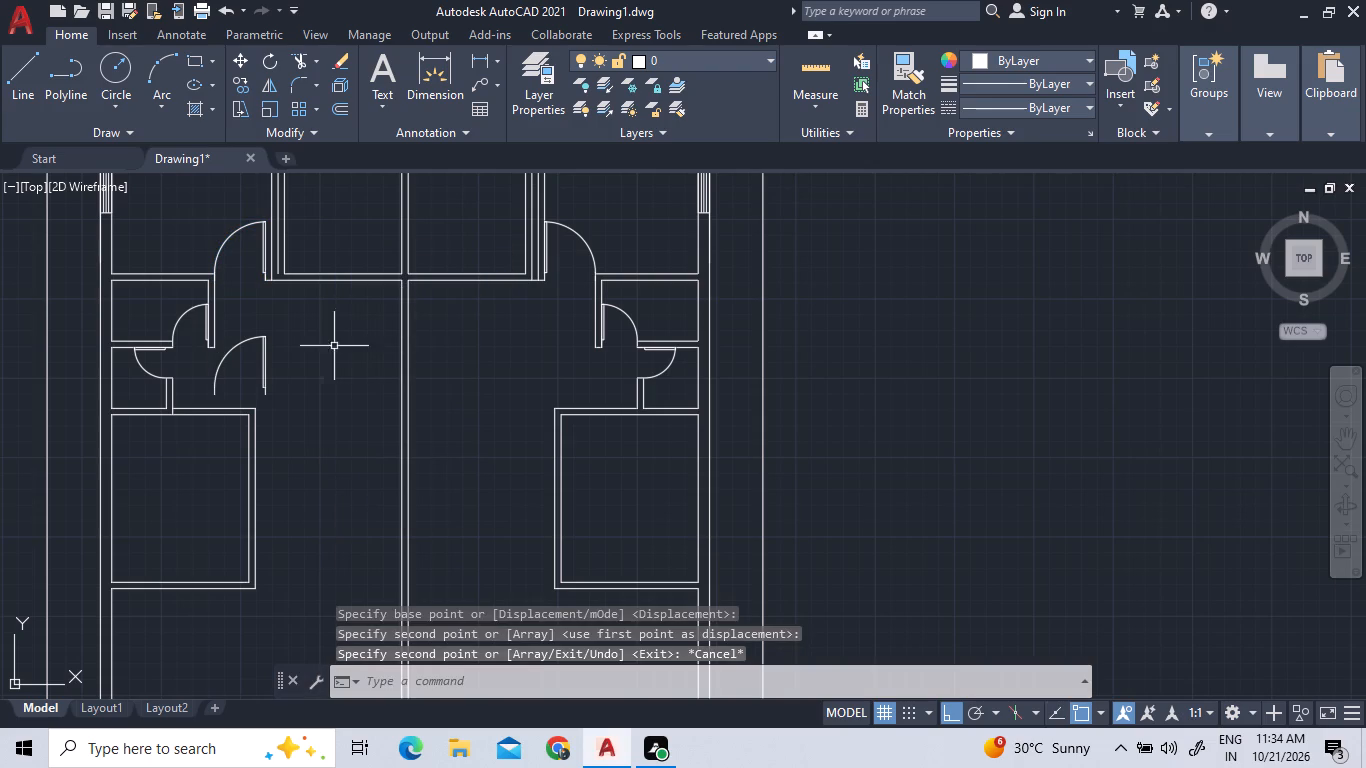
Flip the copied left door to swing downward and move it onto the lower room's top wall, near the inner corner.
left_click(230, 351)
left_click(246, 393)
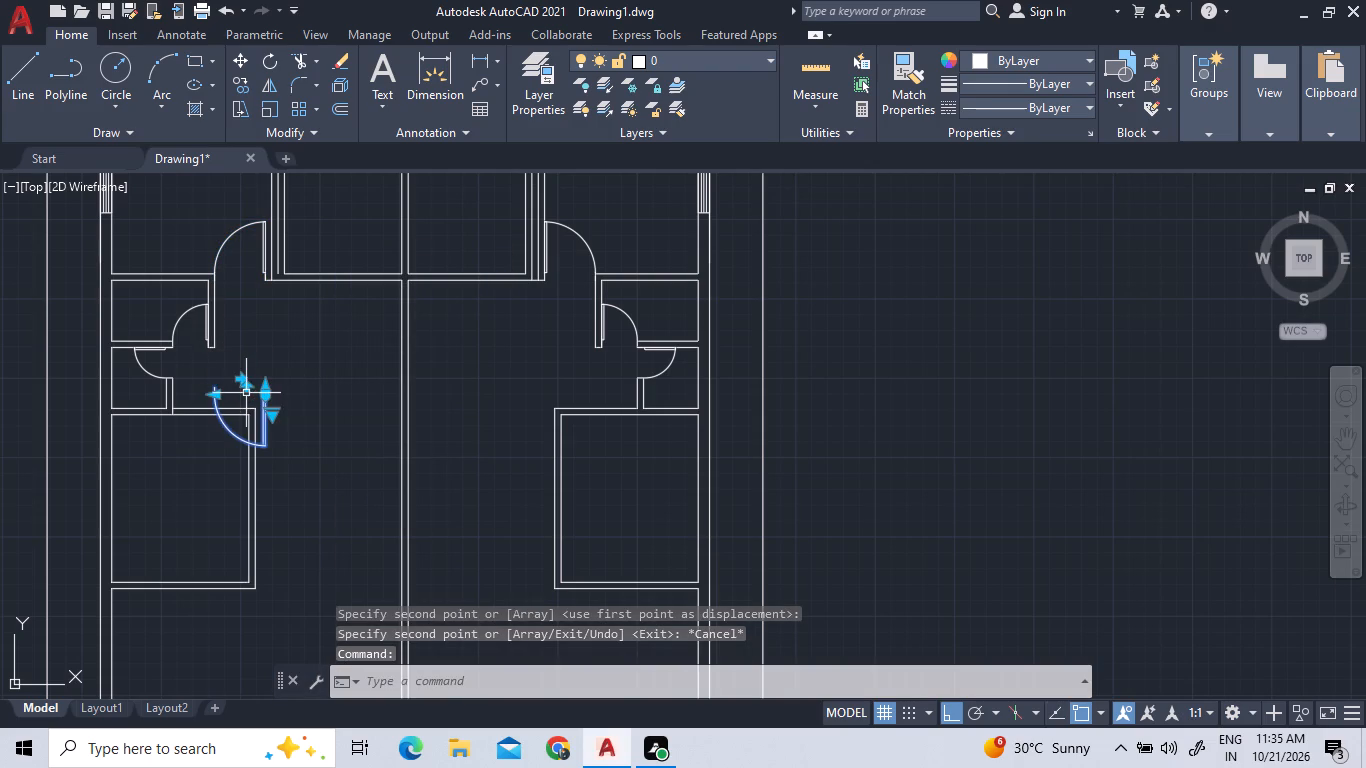
right_click(293, 393)
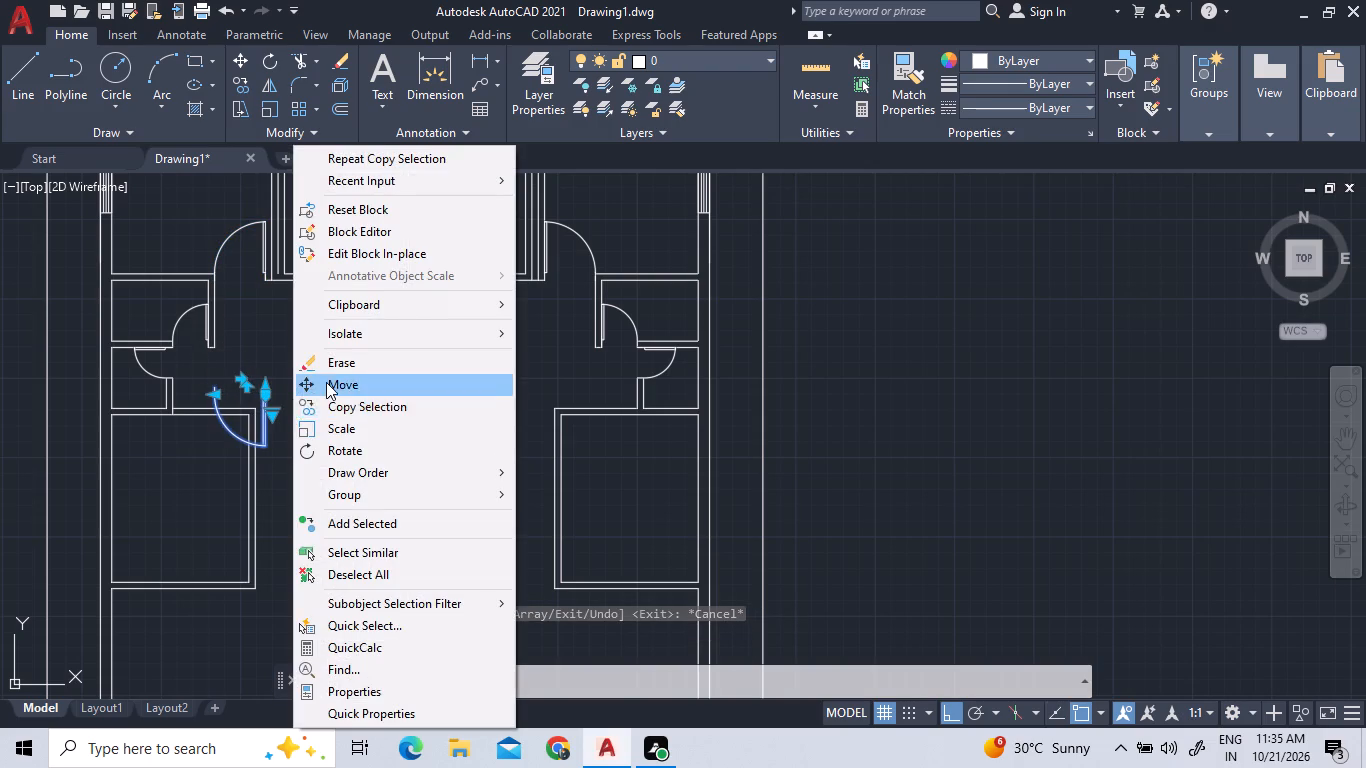
left_click(326, 382)
left_click(265, 384)
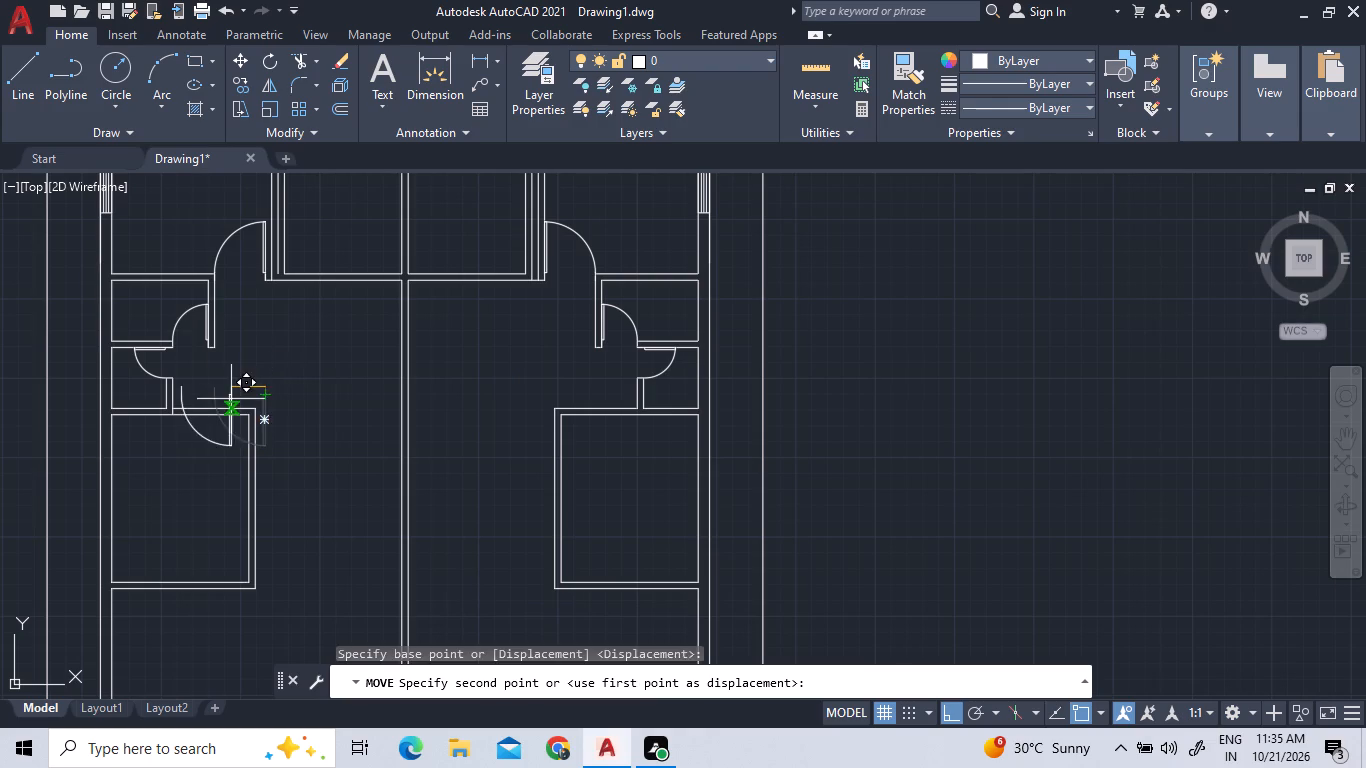
scroll(230, 400, "up", 4)
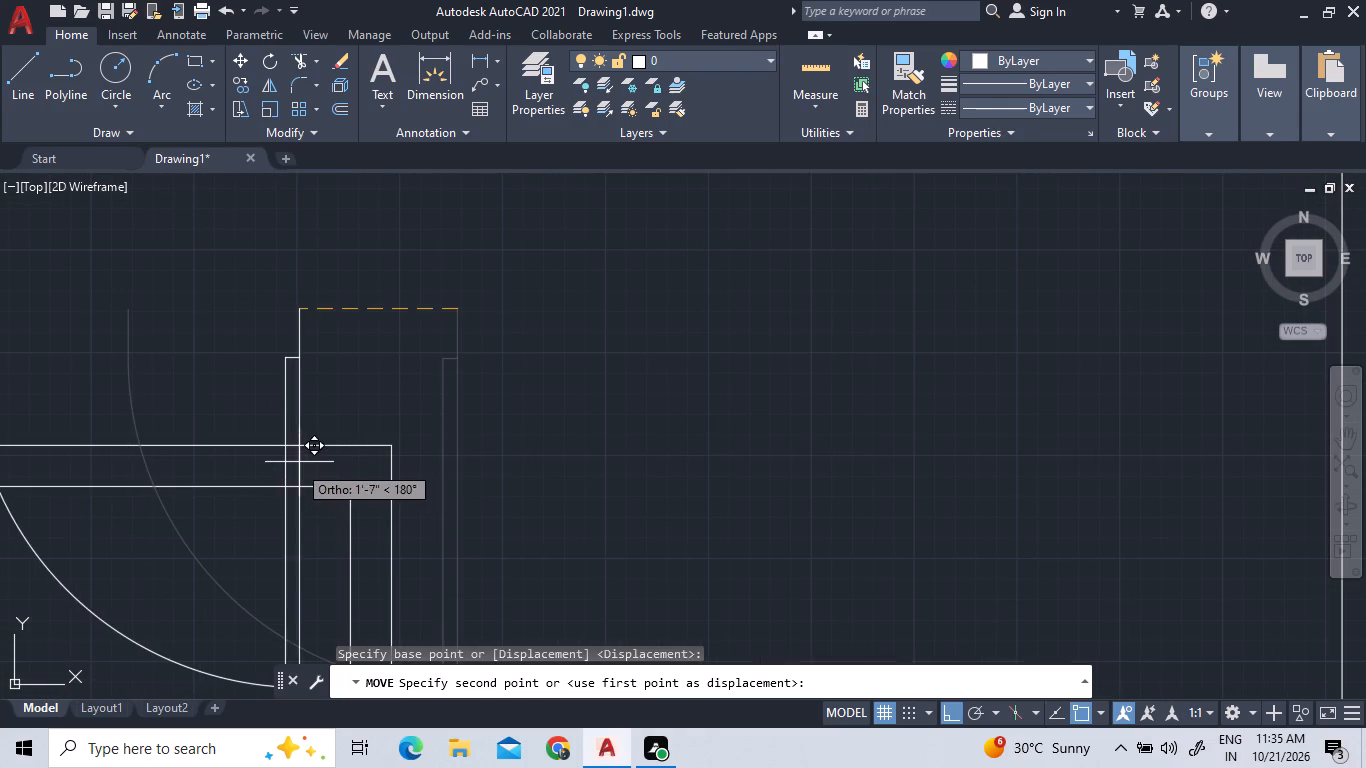
left_click(342, 448)
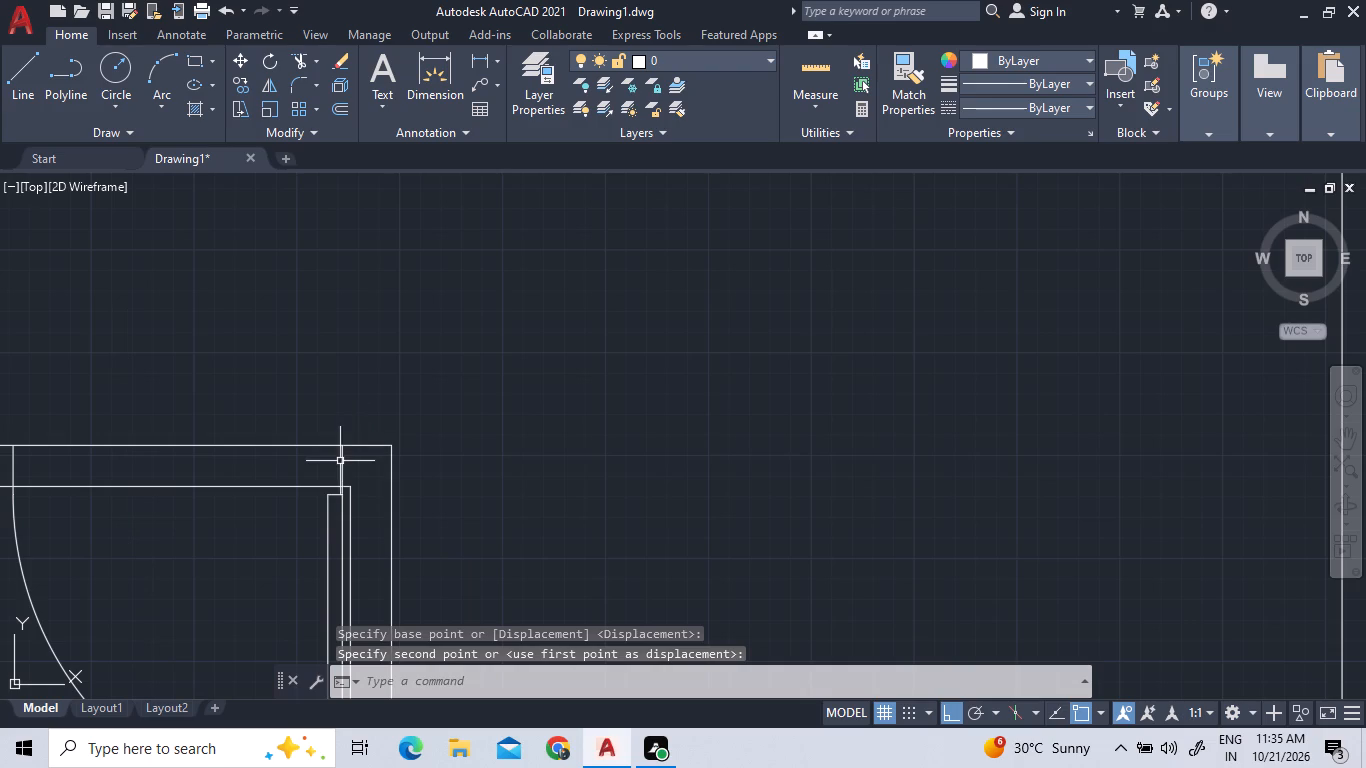
Move the left lower-room door sideways so its hinge-side edge meets the inner corner of the room's walls.
left_click(350, 465)
left_click(330, 462)
right_click(329, 459)
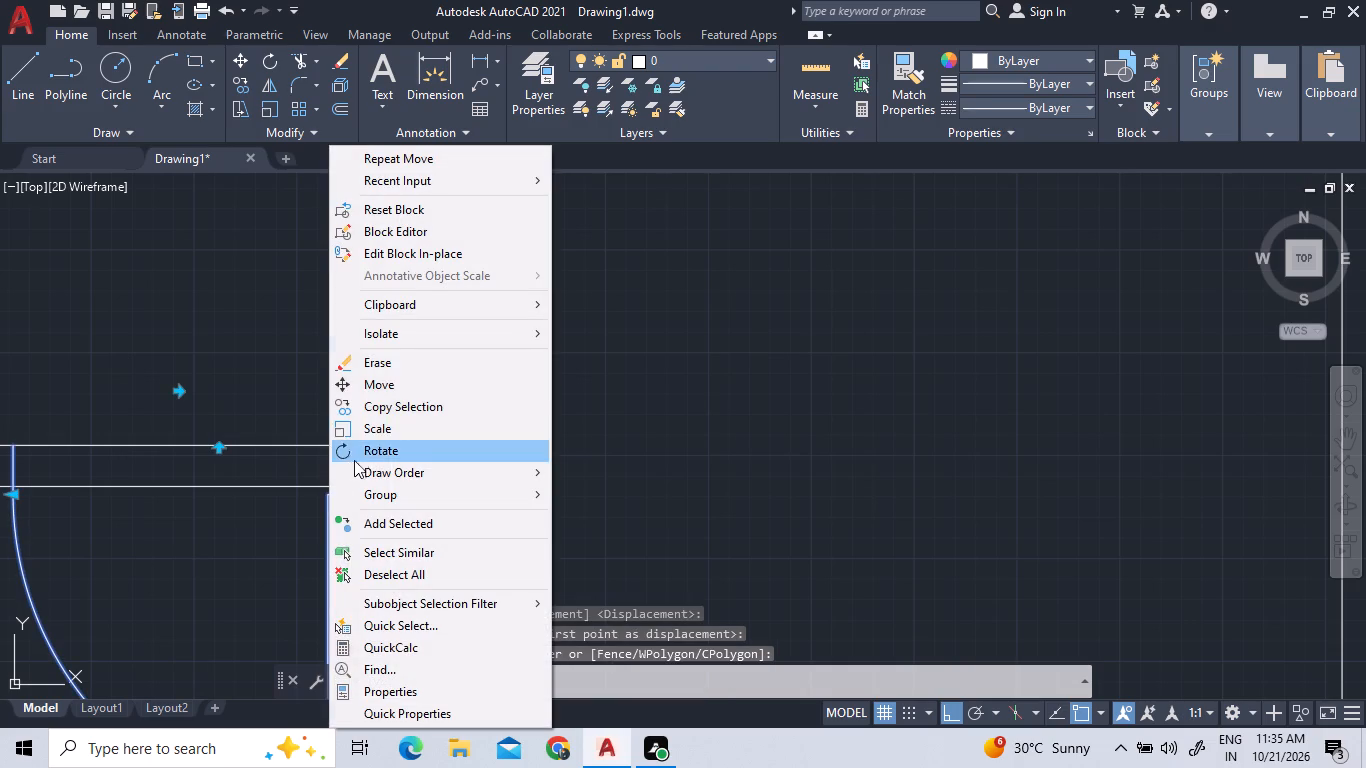
left_click(389, 386)
scroll(339, 511, "up", 4)
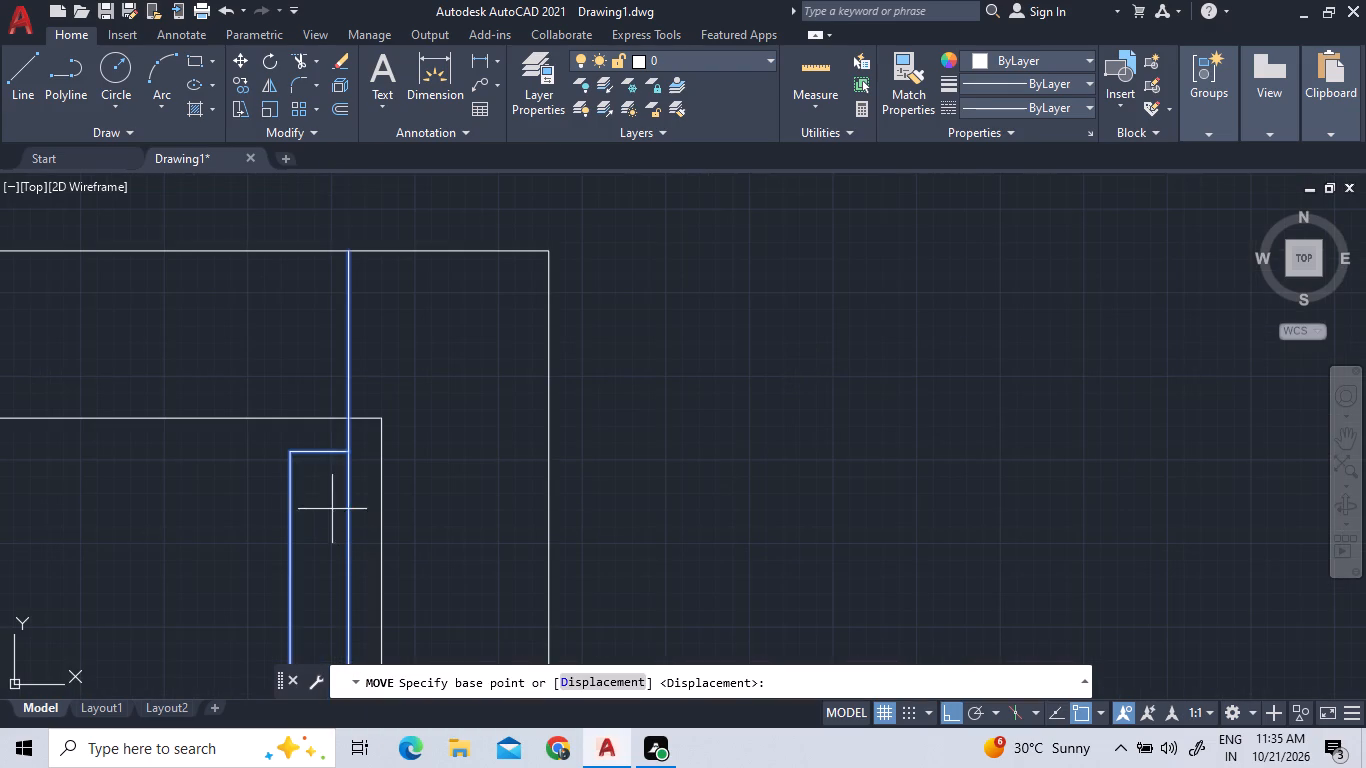
left_click(347, 417)
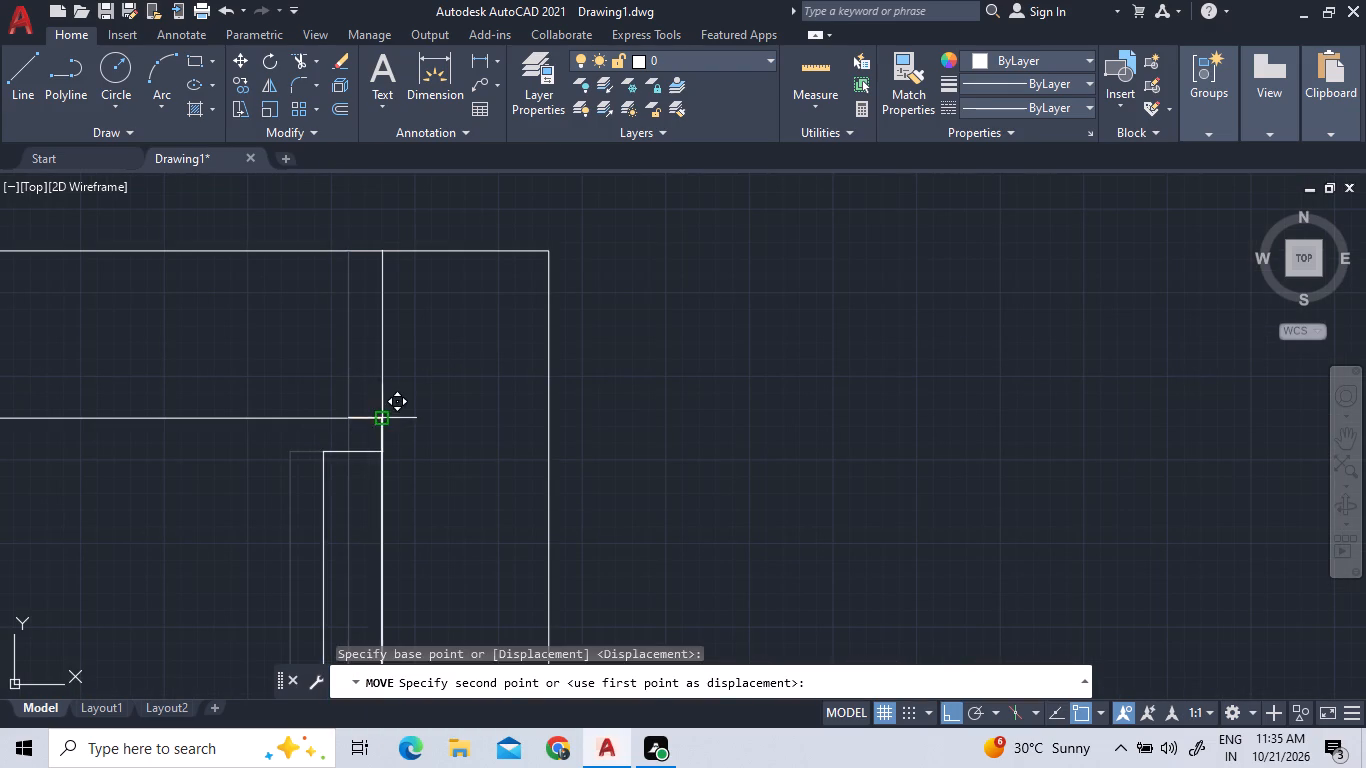
left_click(377, 415)
Copy the right unit's upper-room swing door straight down to just above the lower room's top wall.
scroll(377, 415, "down", 3)
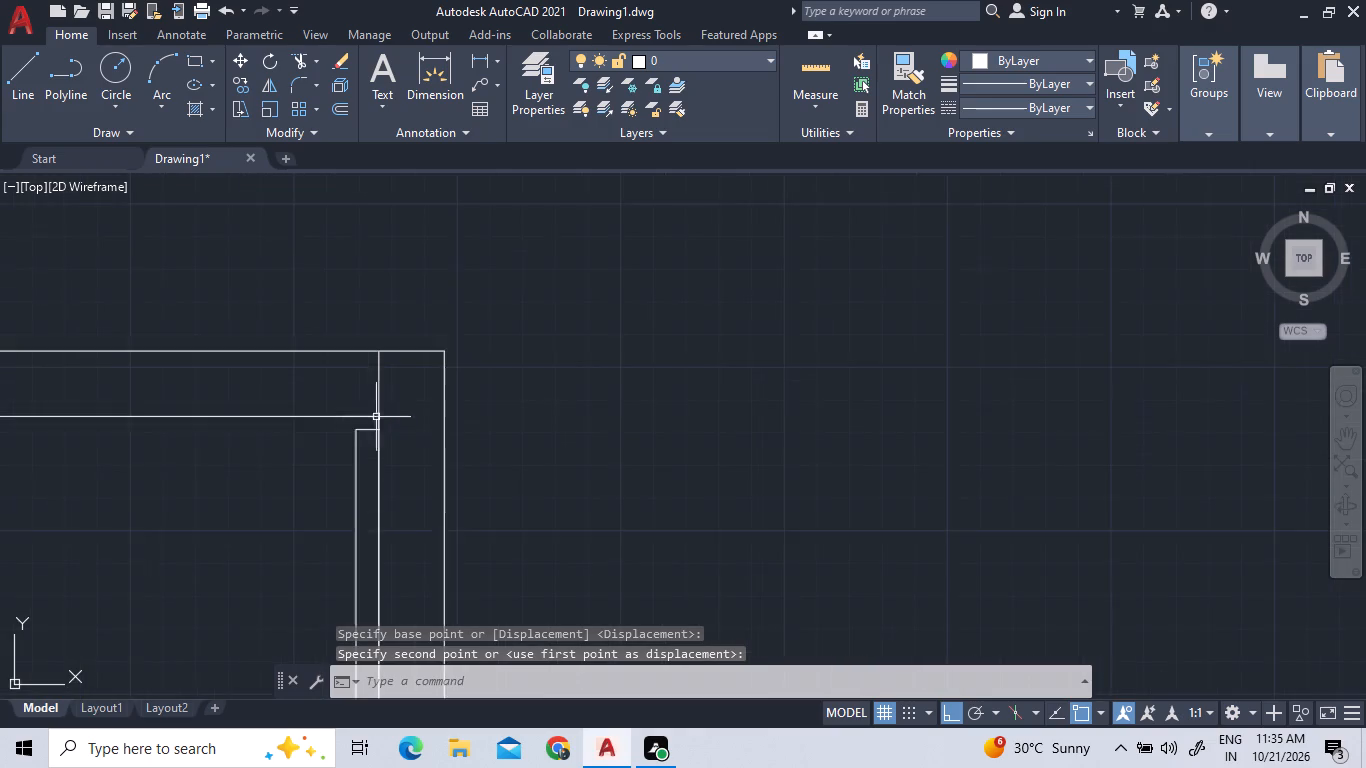
scroll(359, 431, "down", 6)
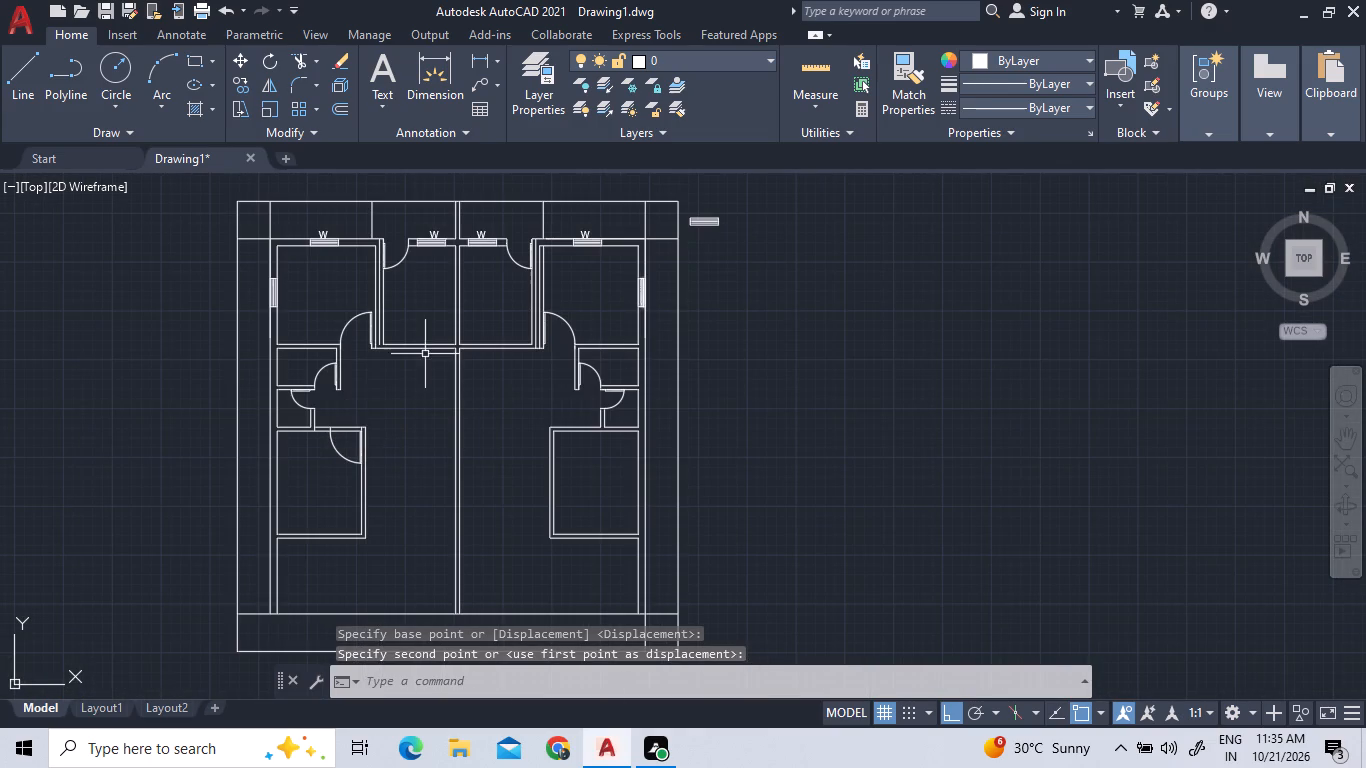
scroll(402, 358, "up", 1)
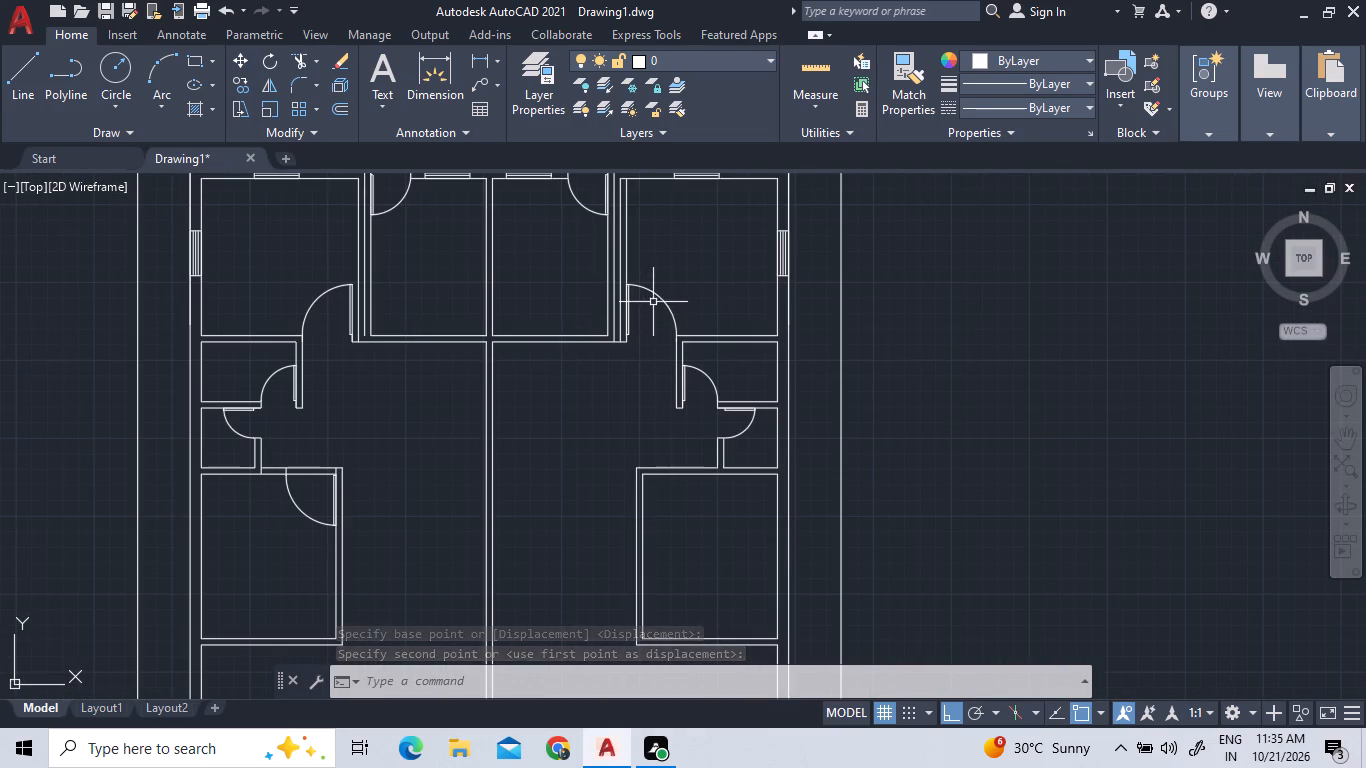
left_click(653, 288)
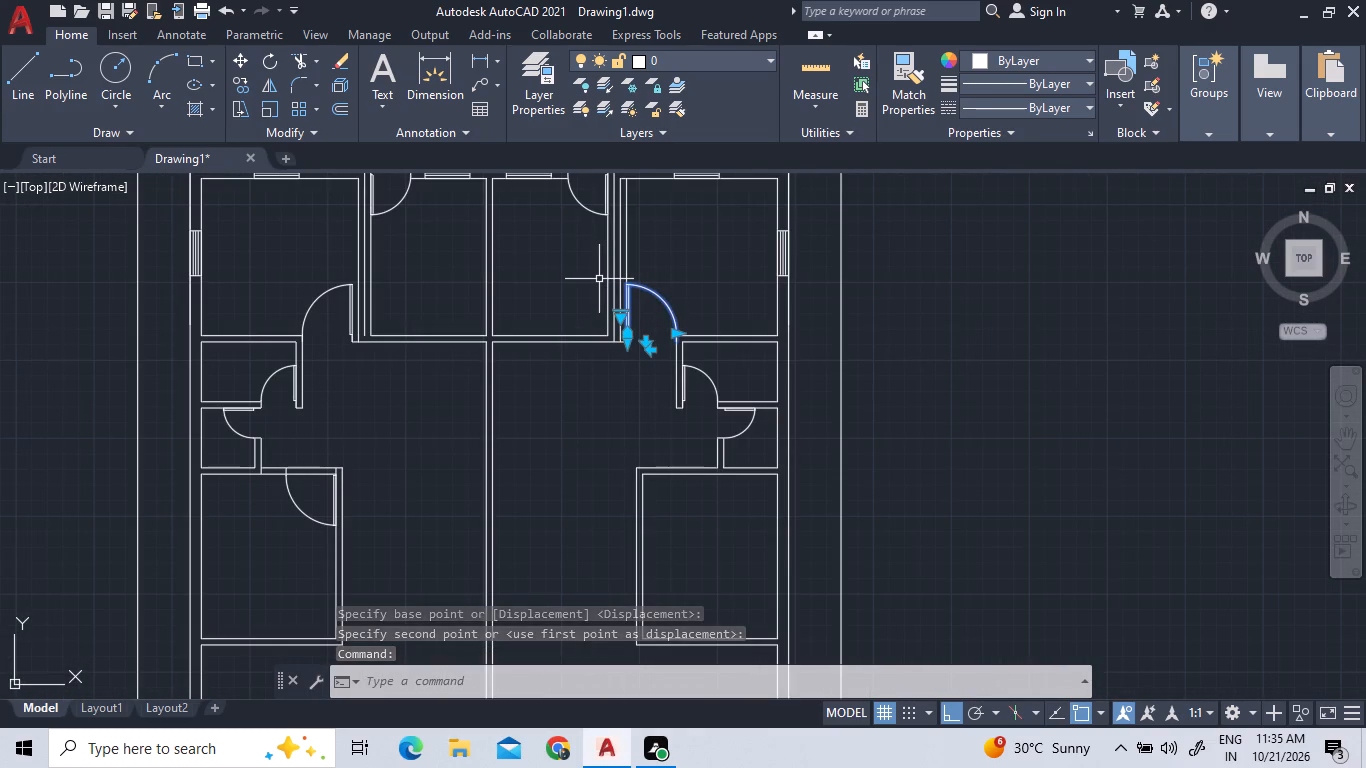
right_click(649, 402)
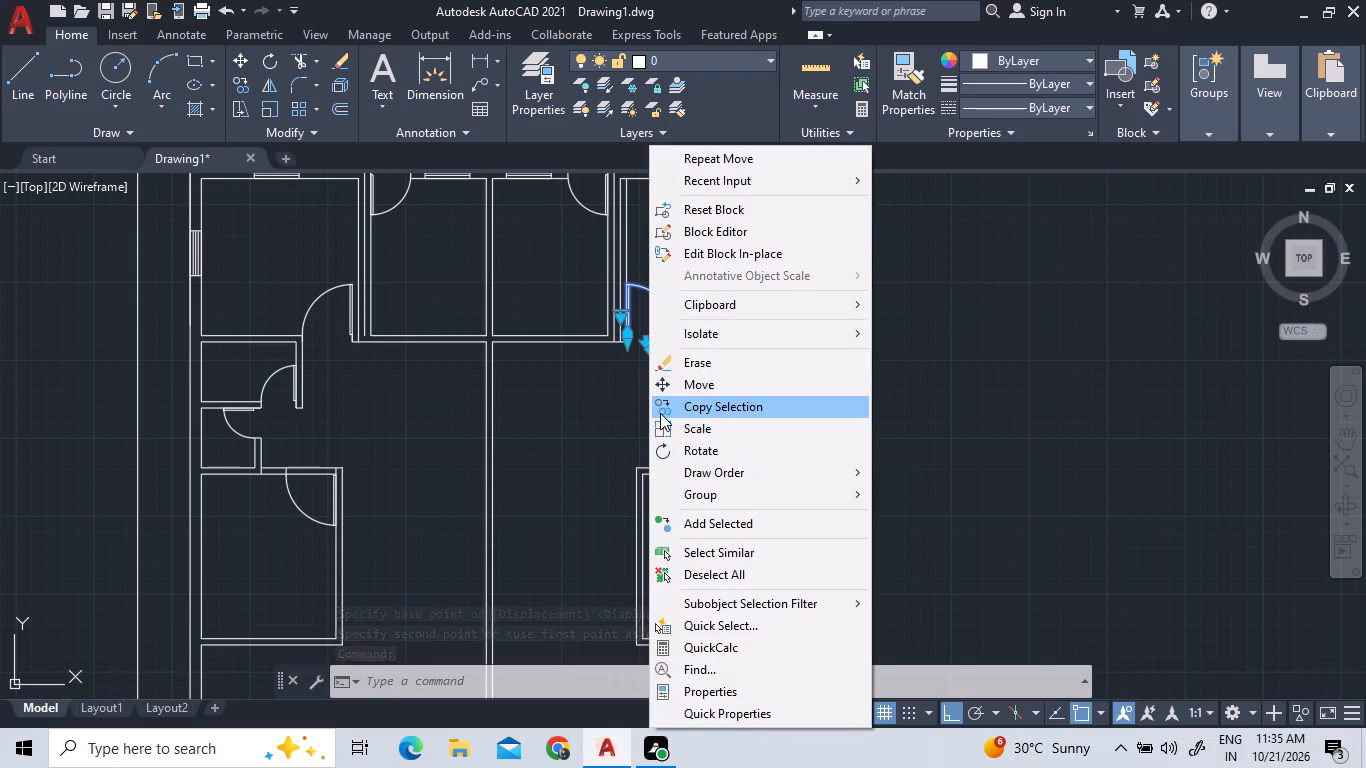
left_click(662, 413)
left_click(653, 418)
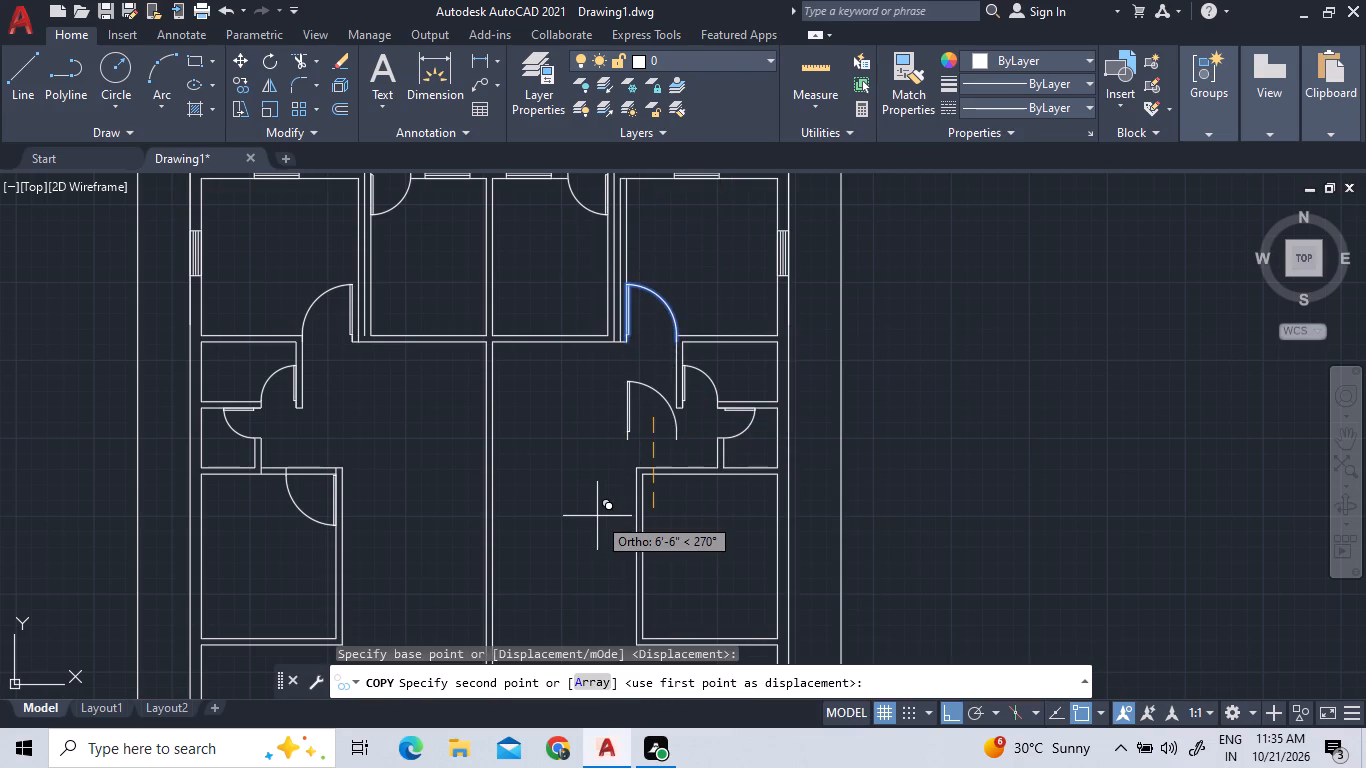
left_click(594, 530)
right_click(480, 488)
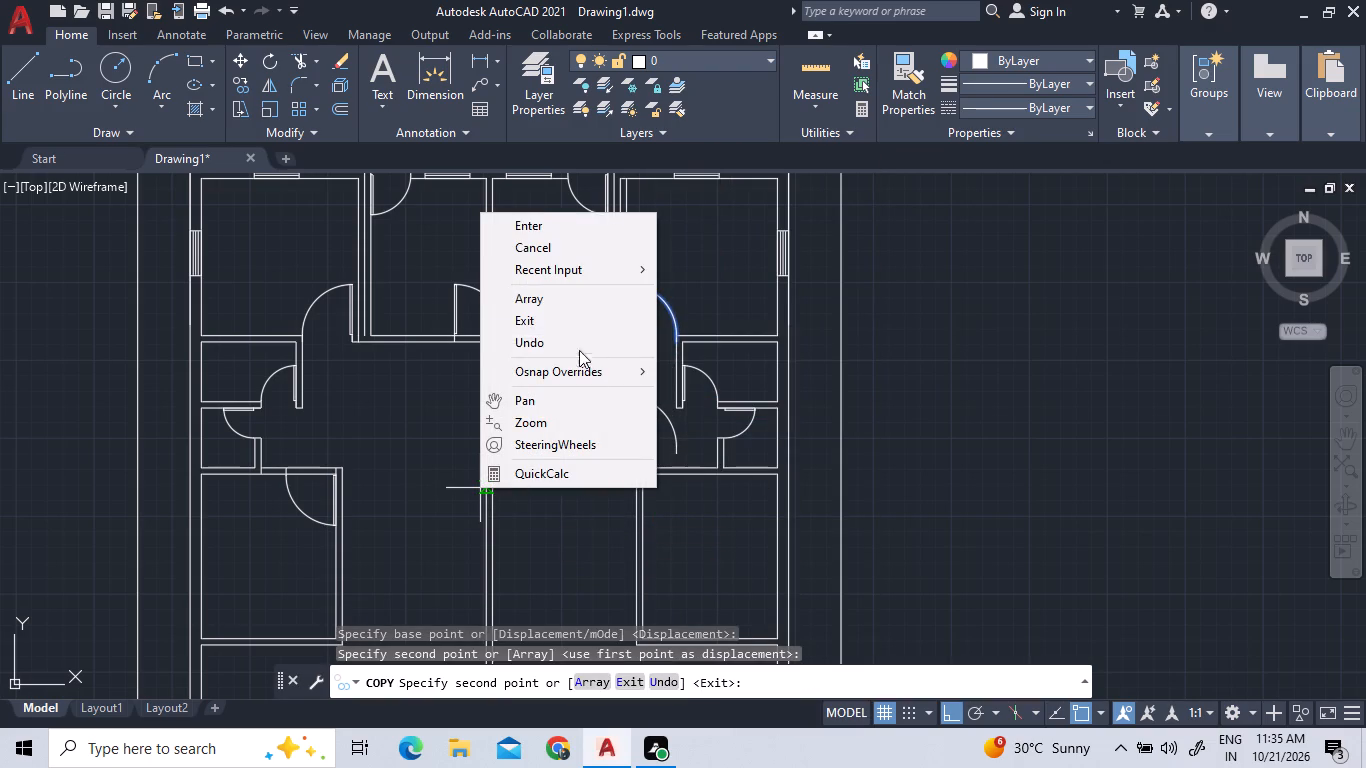
left_click(542, 240)
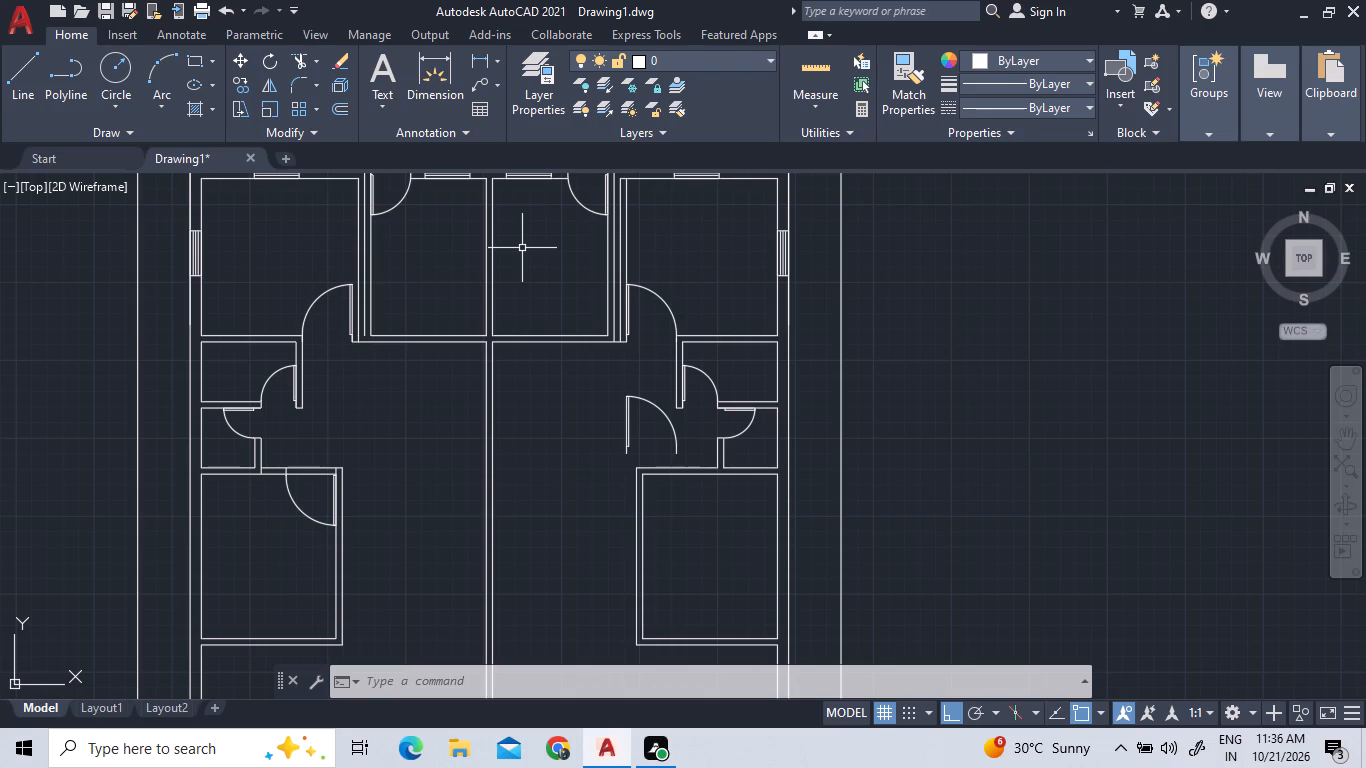
Flip the copied right door to swing downward and move it onto the lower room's top wall, near the inner corner.
left_click(635, 424)
left_click(603, 423)
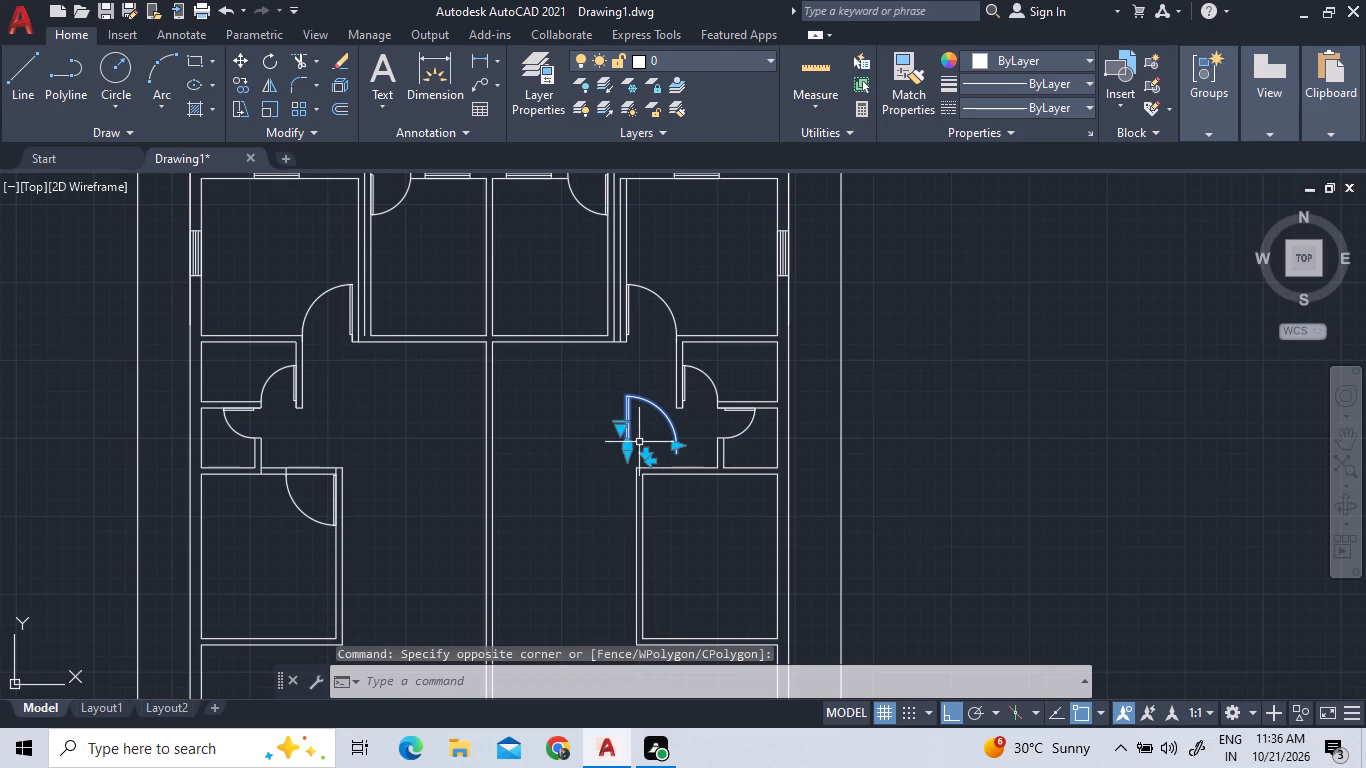
left_click(650, 451)
scroll(647, 454, "up", 3)
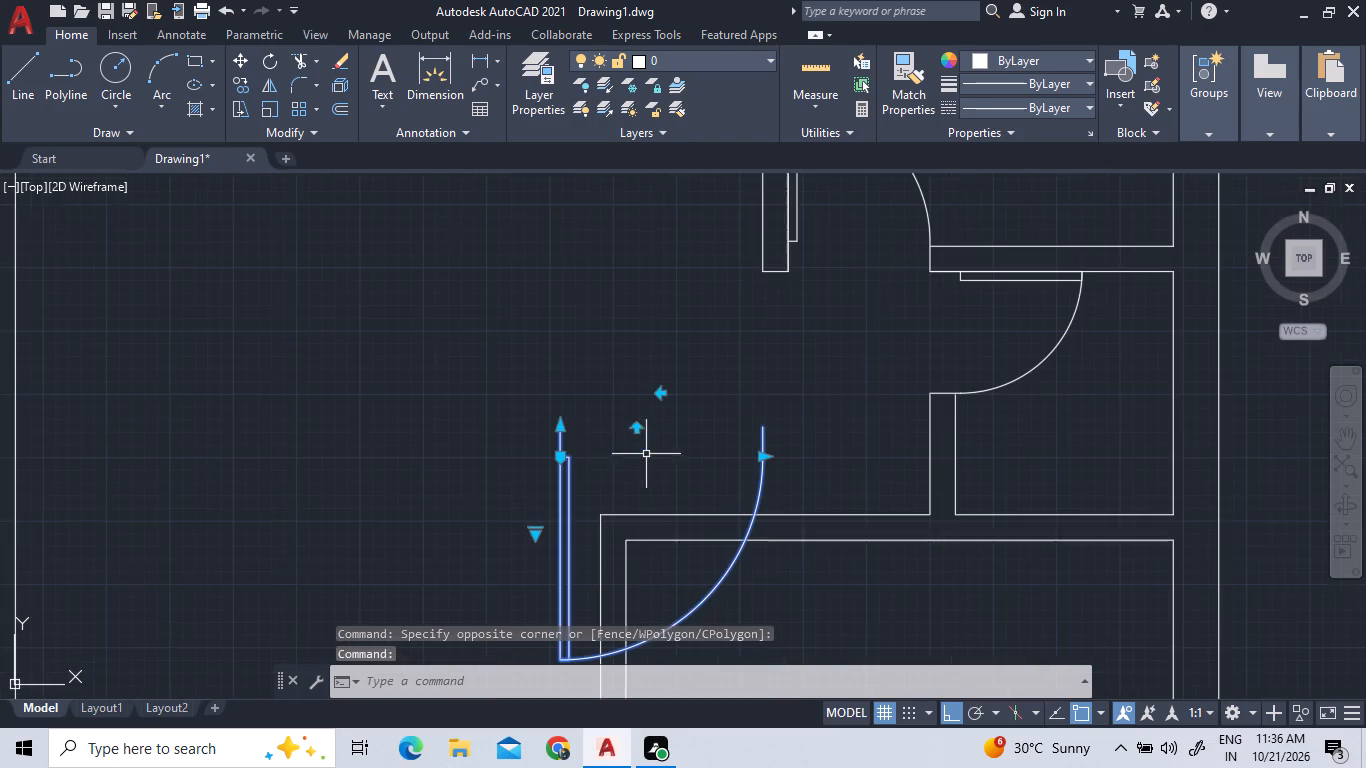
right_click(544, 388)
left_click(579, 390)
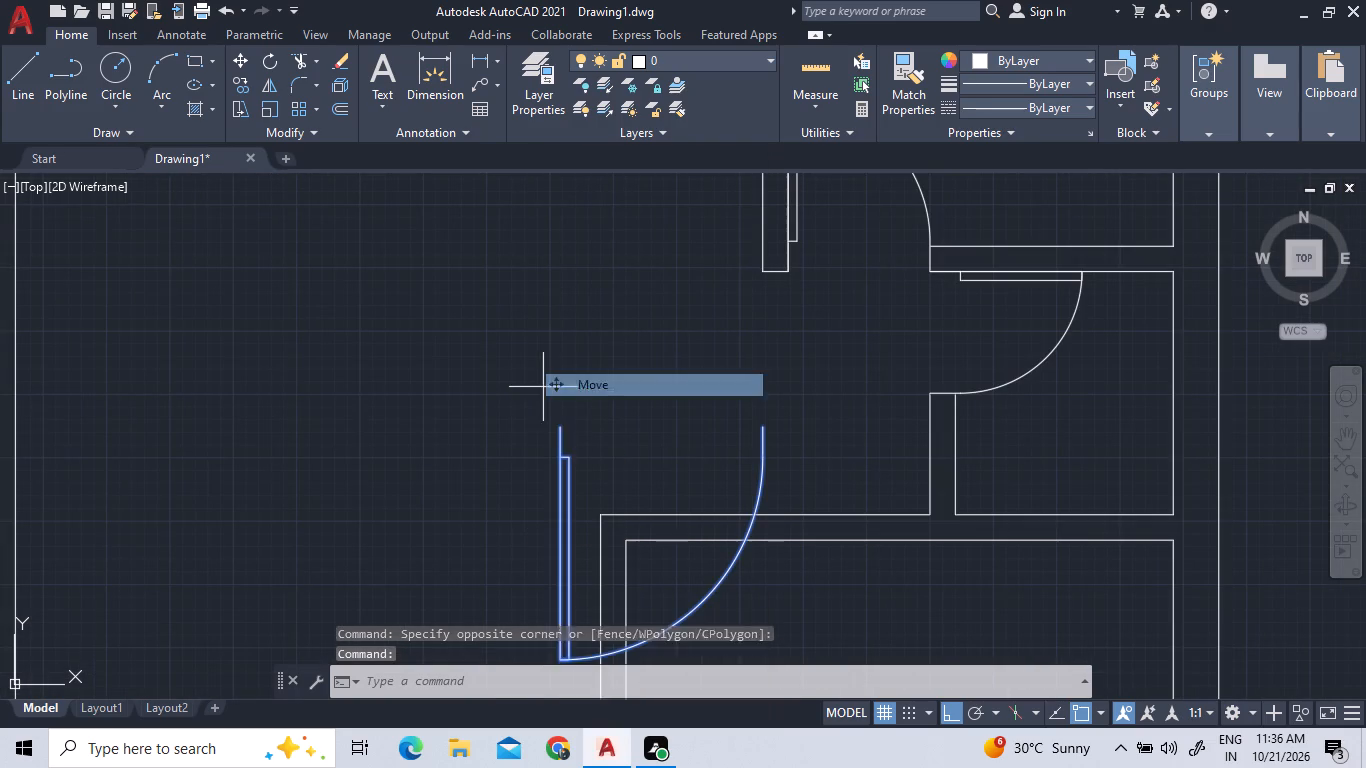
left_click(558, 429)
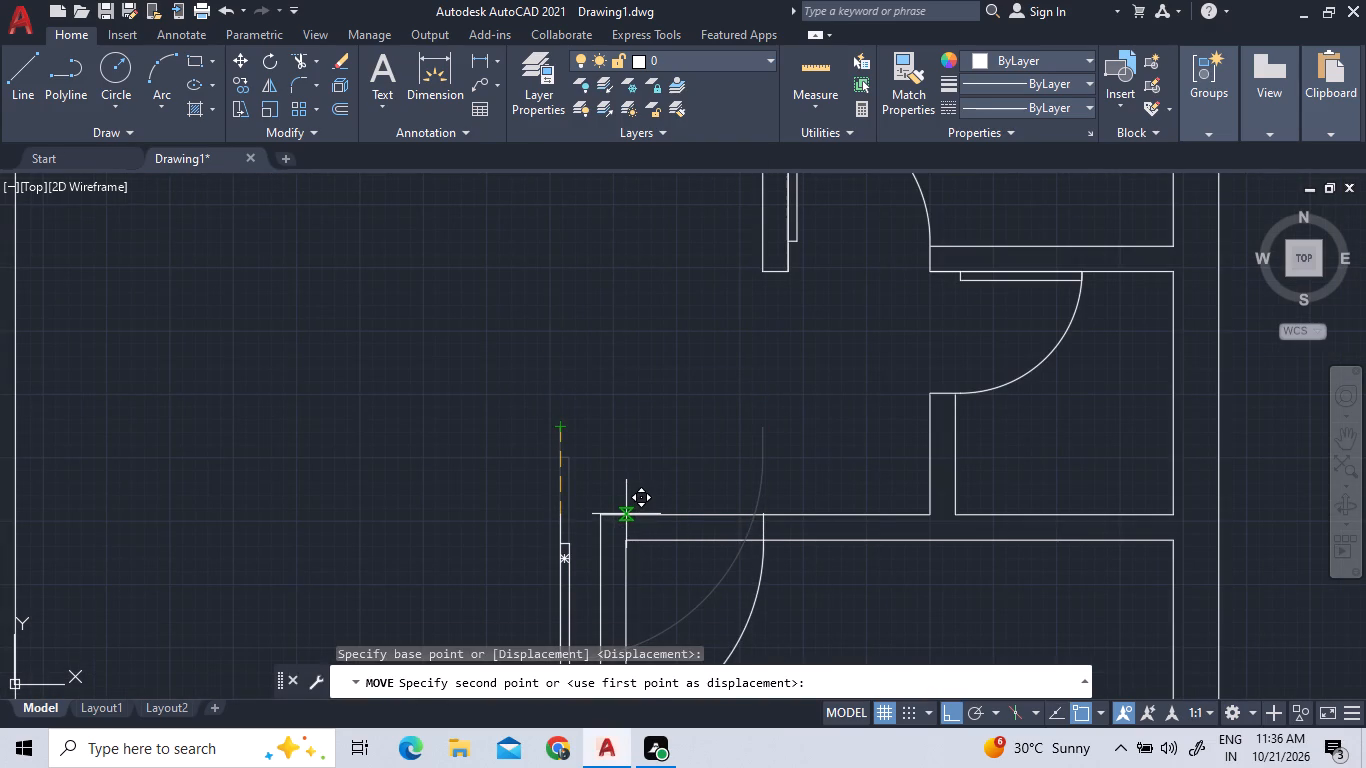
left_click(626, 514)
Move the right lower-room door sideways so its hinge-side edge aligns exactly with the room's inner wall corner.
scroll(631, 523, "up", 4)
scroll(619, 516, "down", 2)
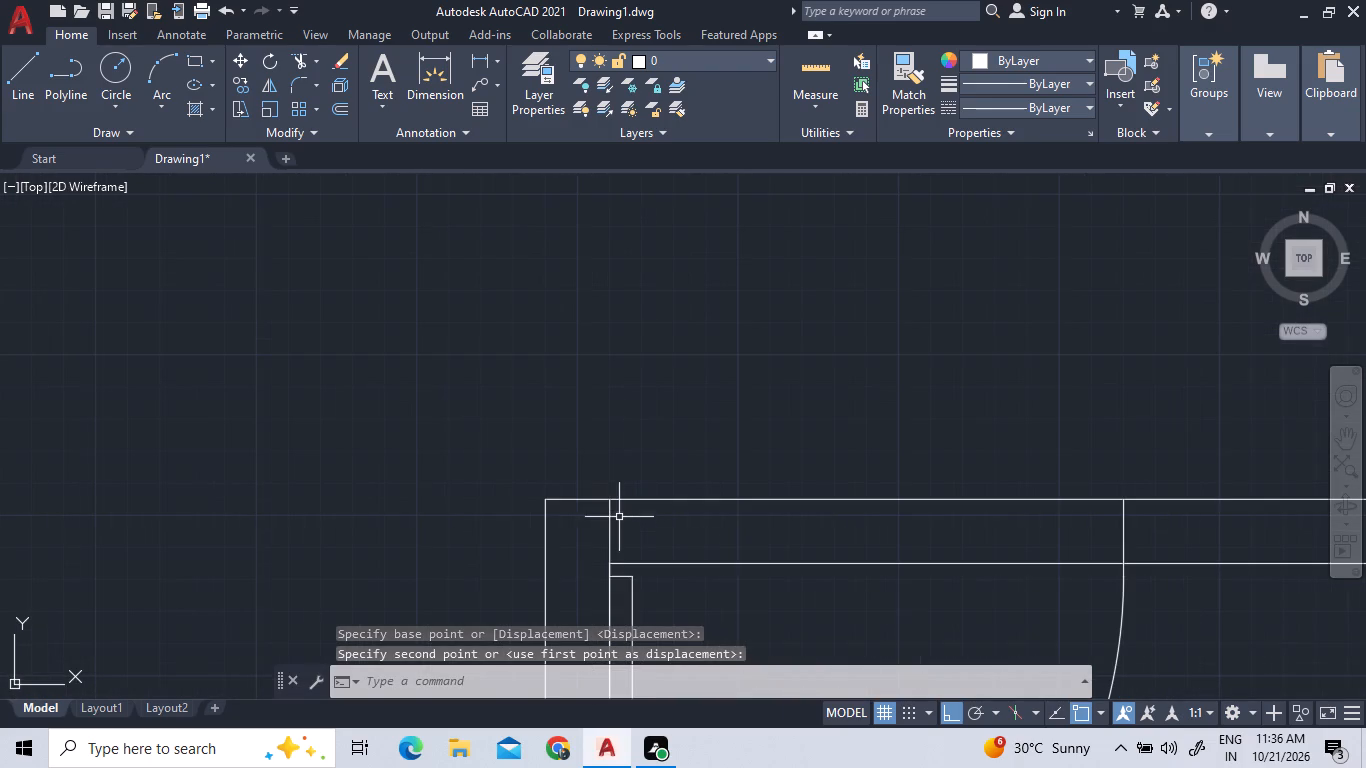
left_click(648, 597)
left_click(614, 584)
scroll(608, 583, "up", 4)
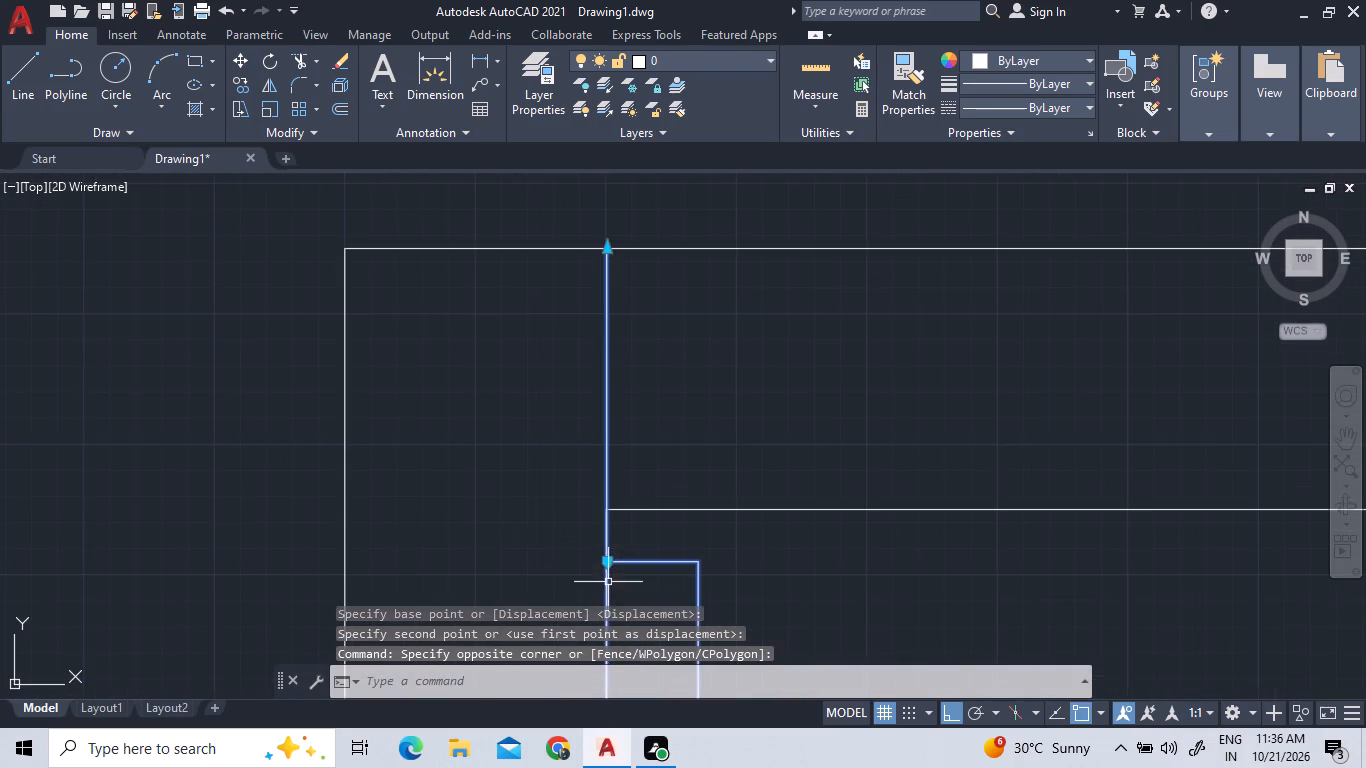
scroll(622, 496, "up", 6)
scroll(573, 511, "down", 3)
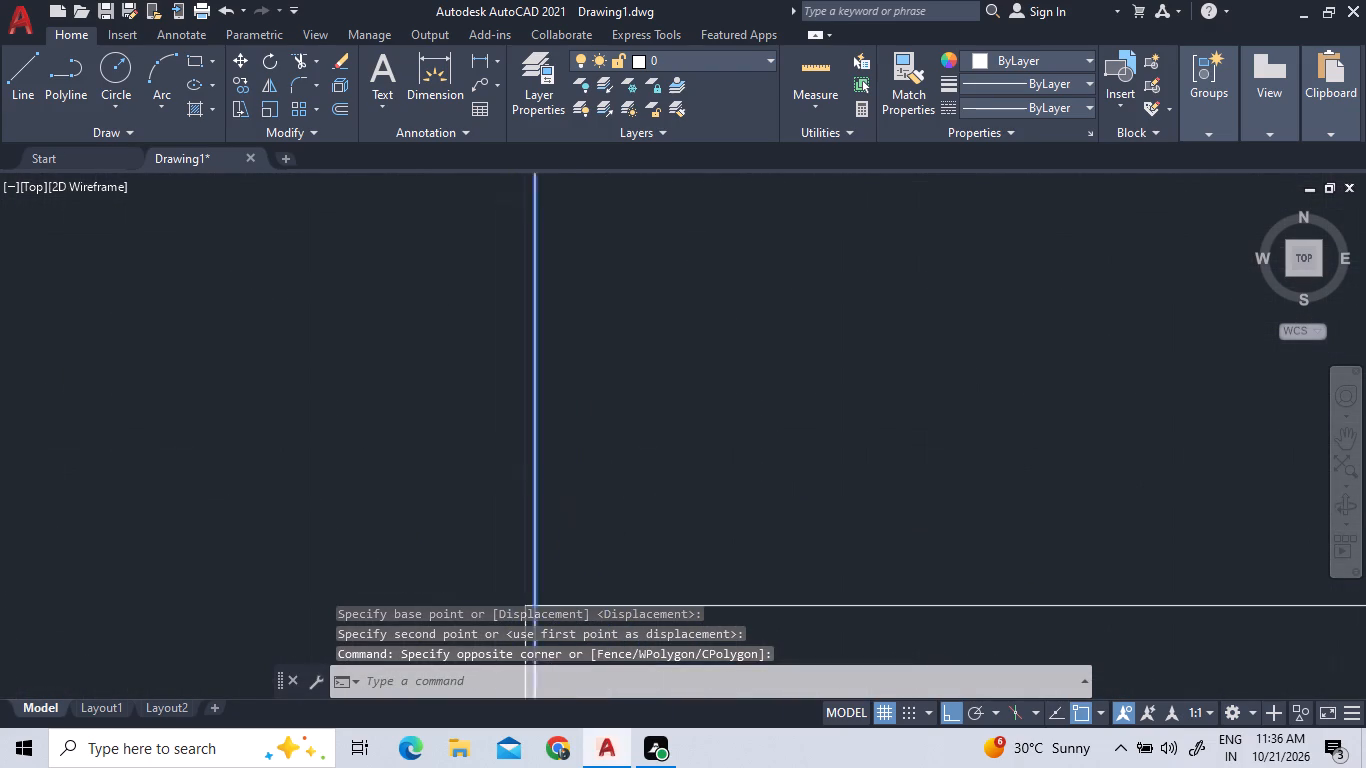
scroll(553, 587, "up", 3)
scroll(603, 444, "up", 3)
right_click(588, 313)
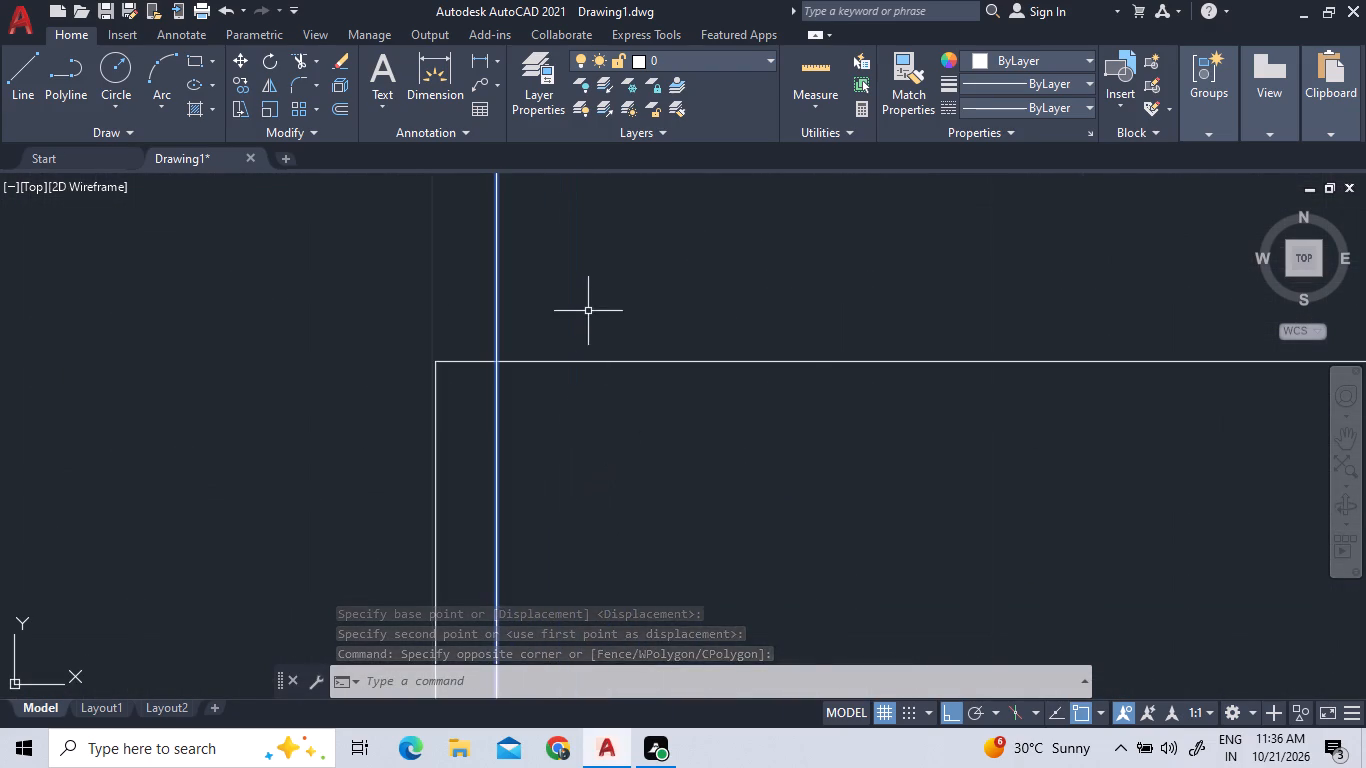
left_click(639, 382)
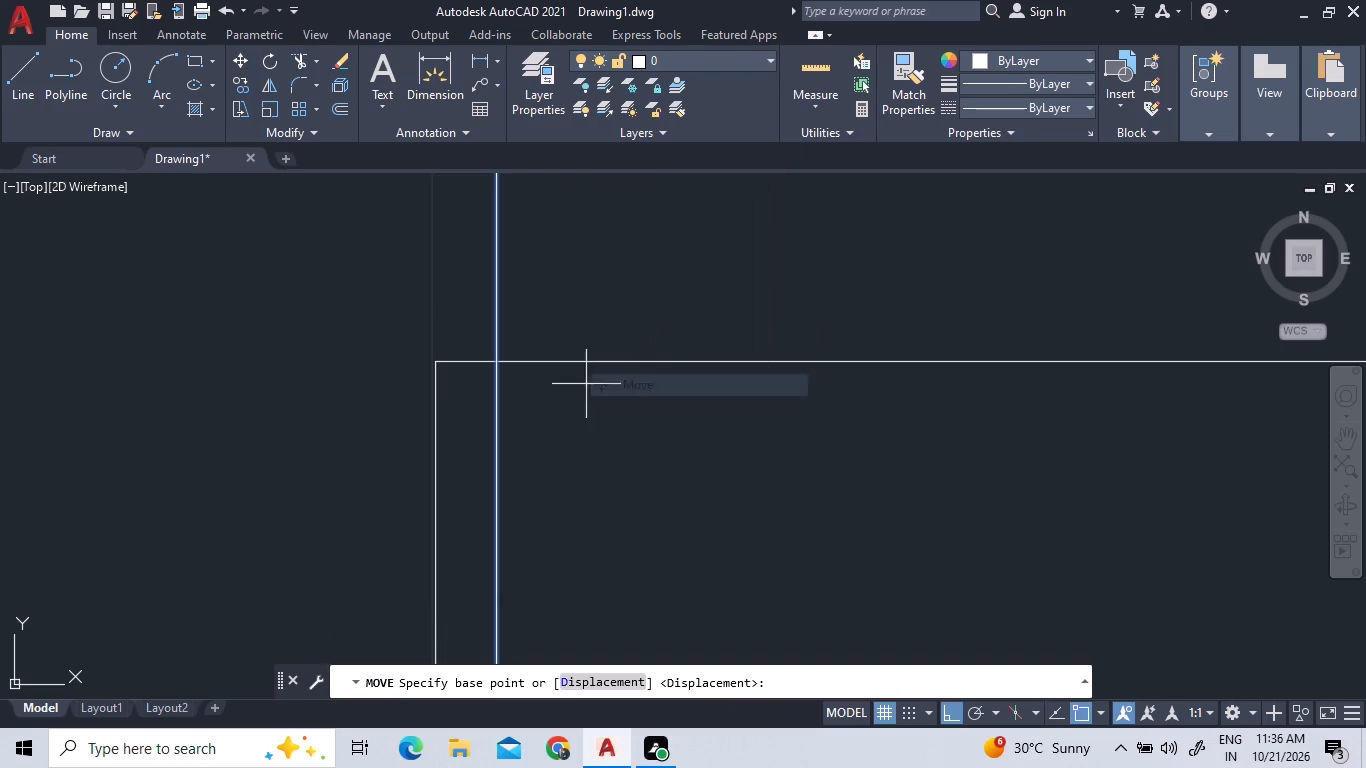
left_click(498, 364)
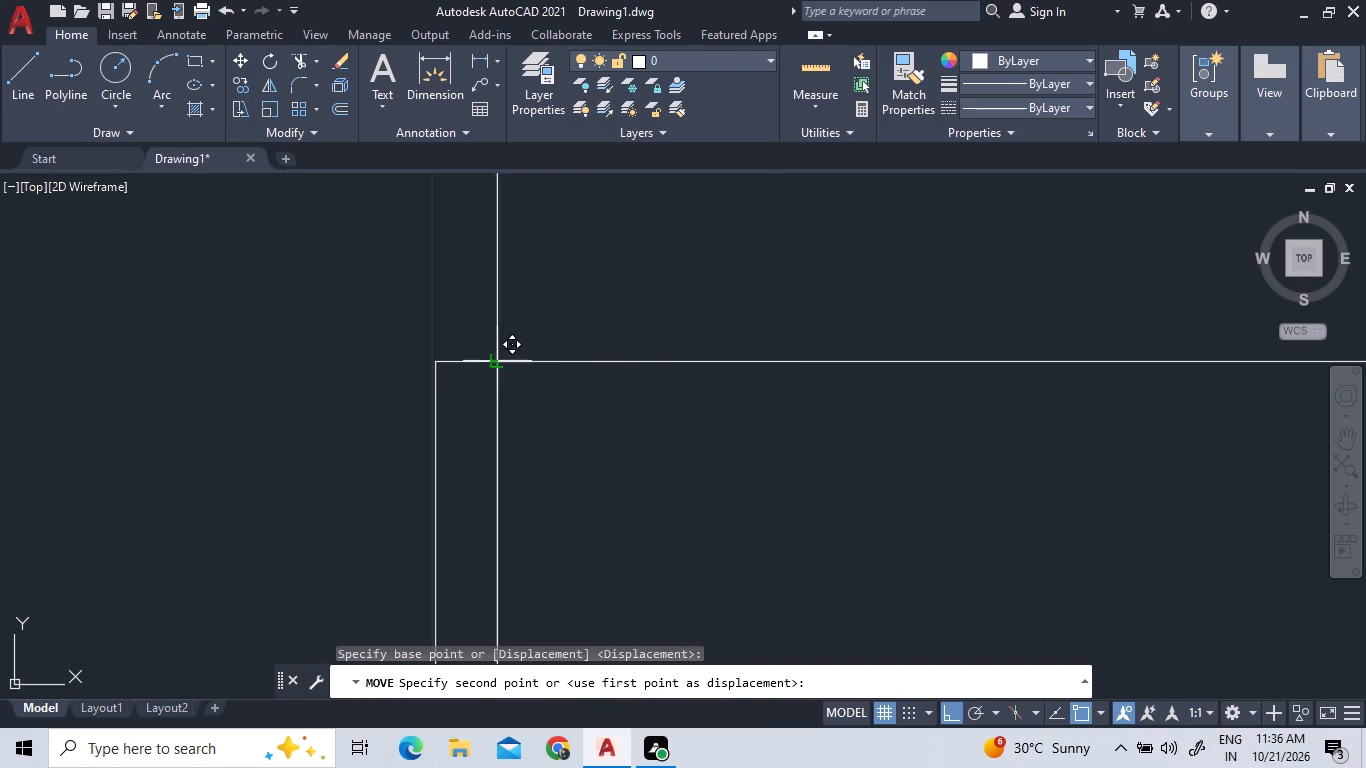
left_click(429, 362)
scroll(518, 372, "down", 2)
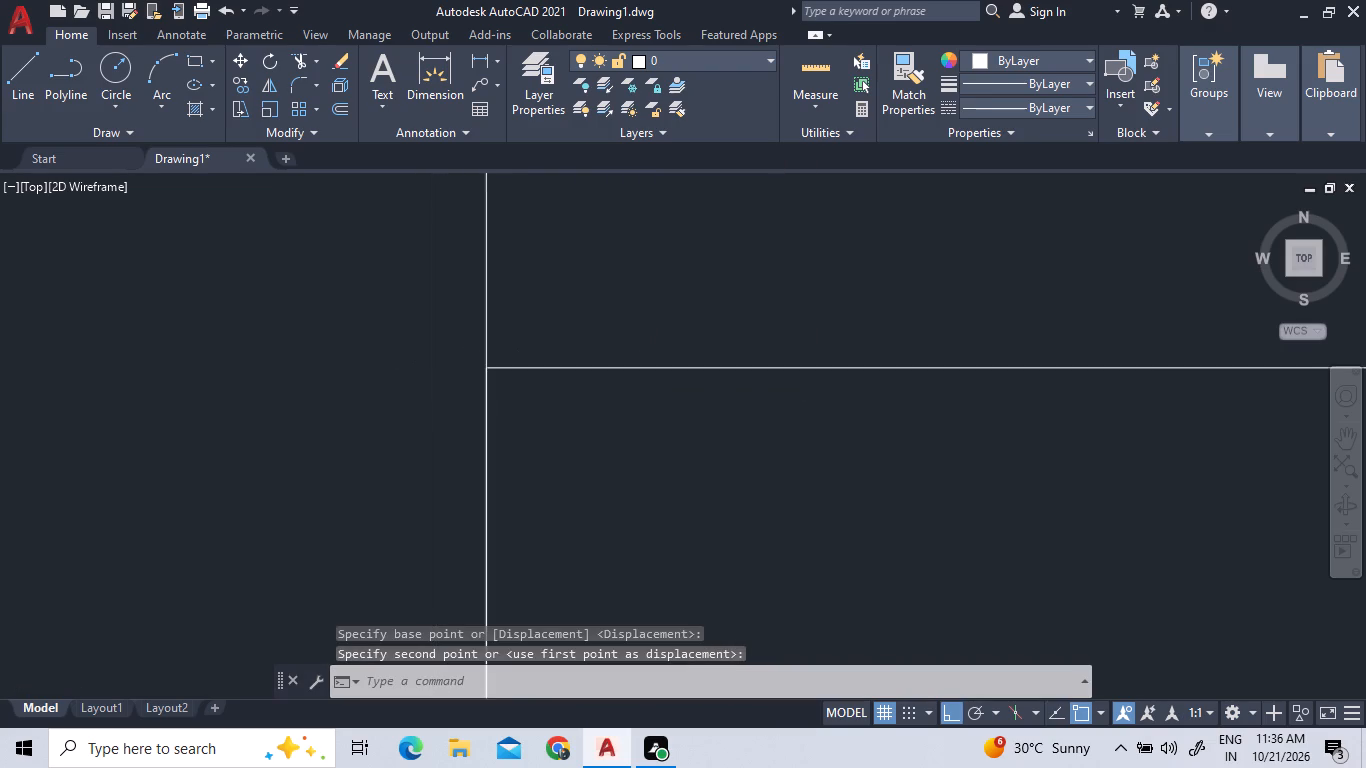
scroll(518, 372, "down", 20)
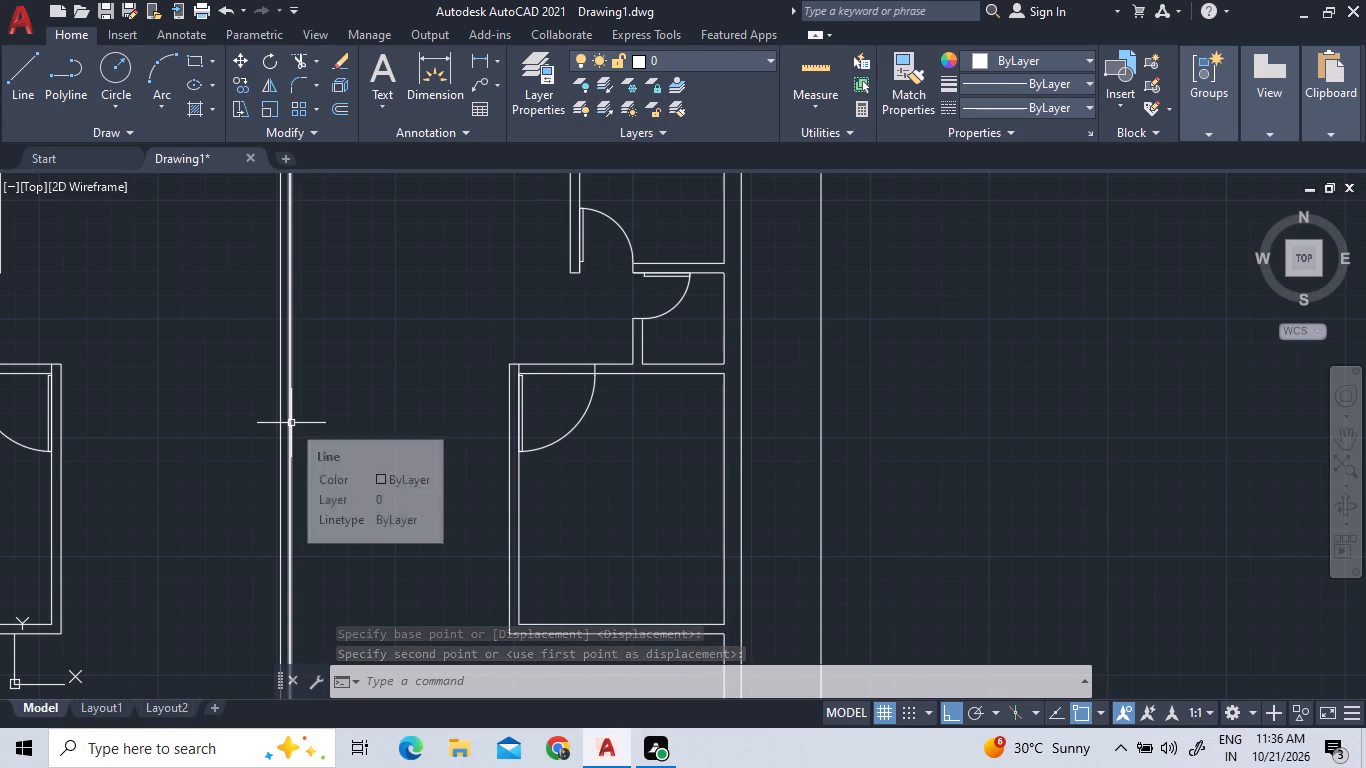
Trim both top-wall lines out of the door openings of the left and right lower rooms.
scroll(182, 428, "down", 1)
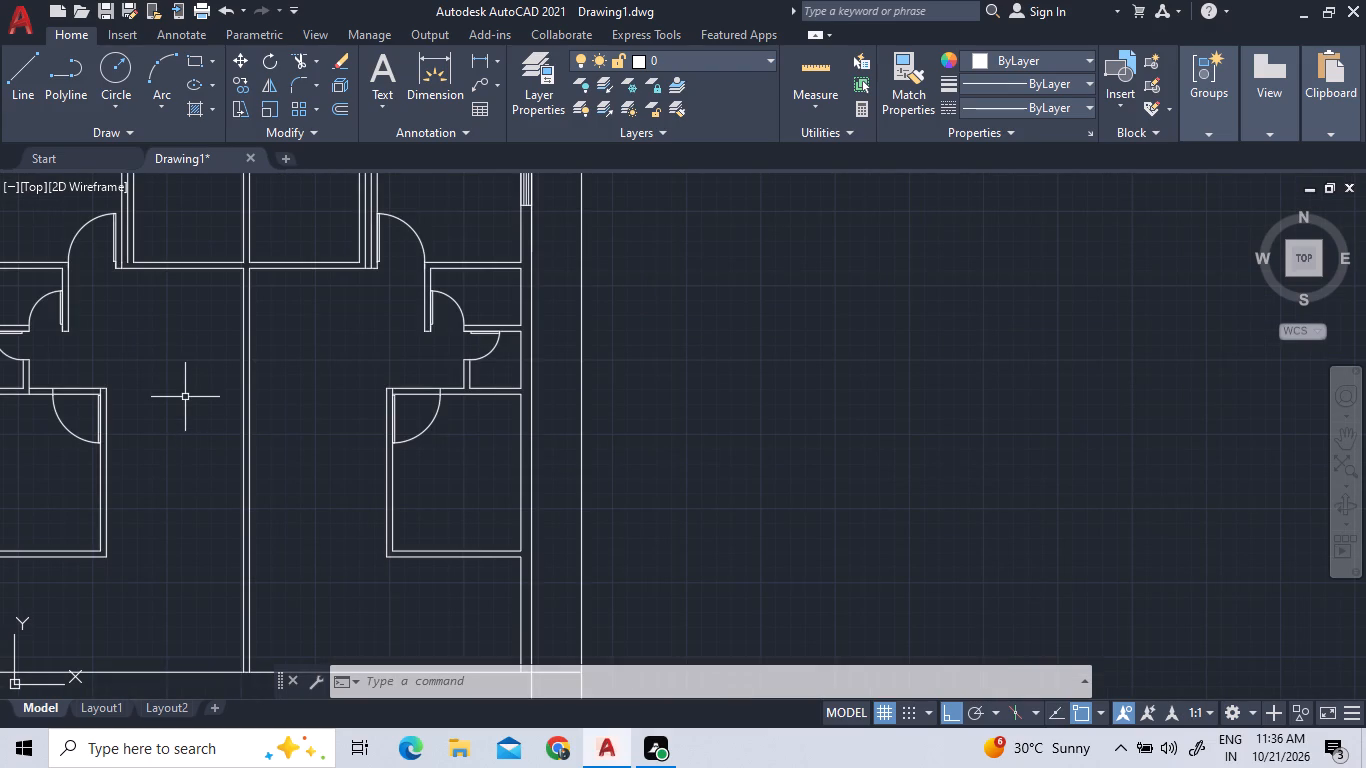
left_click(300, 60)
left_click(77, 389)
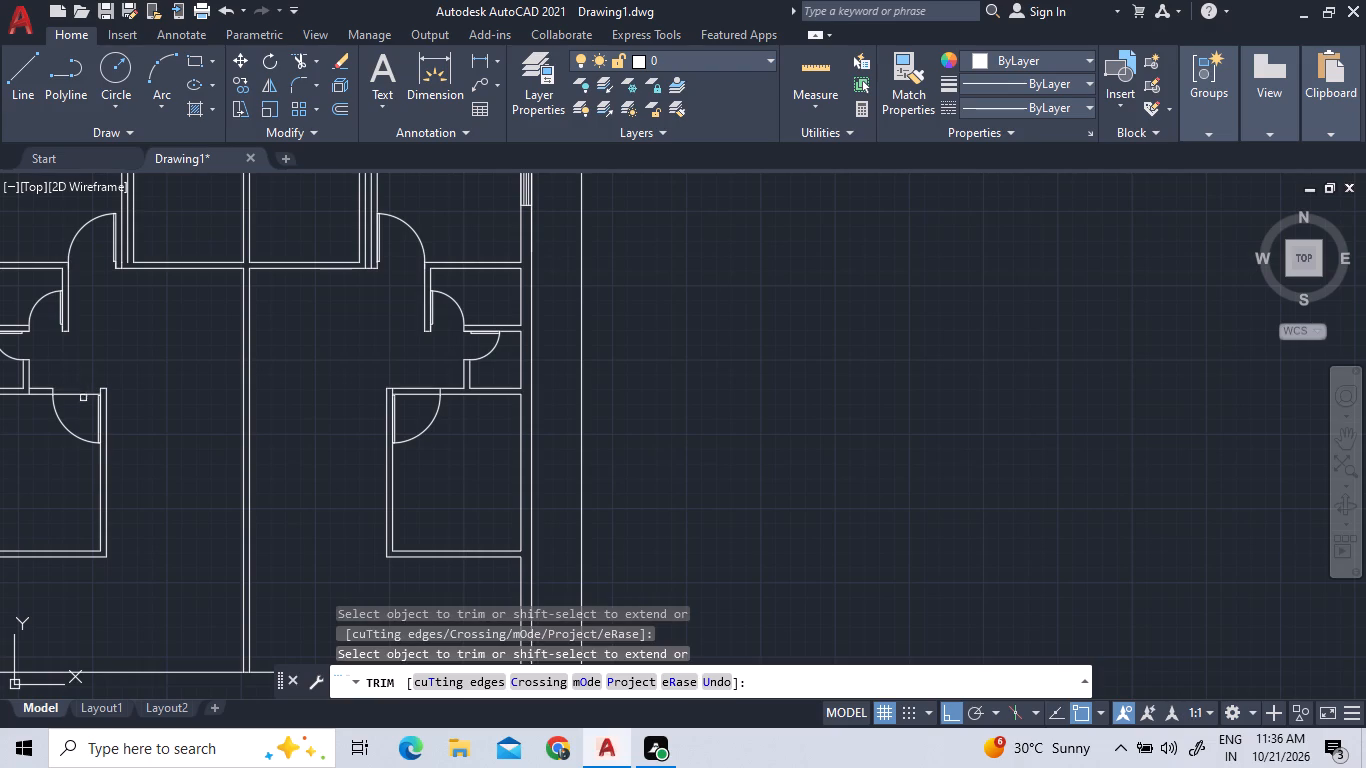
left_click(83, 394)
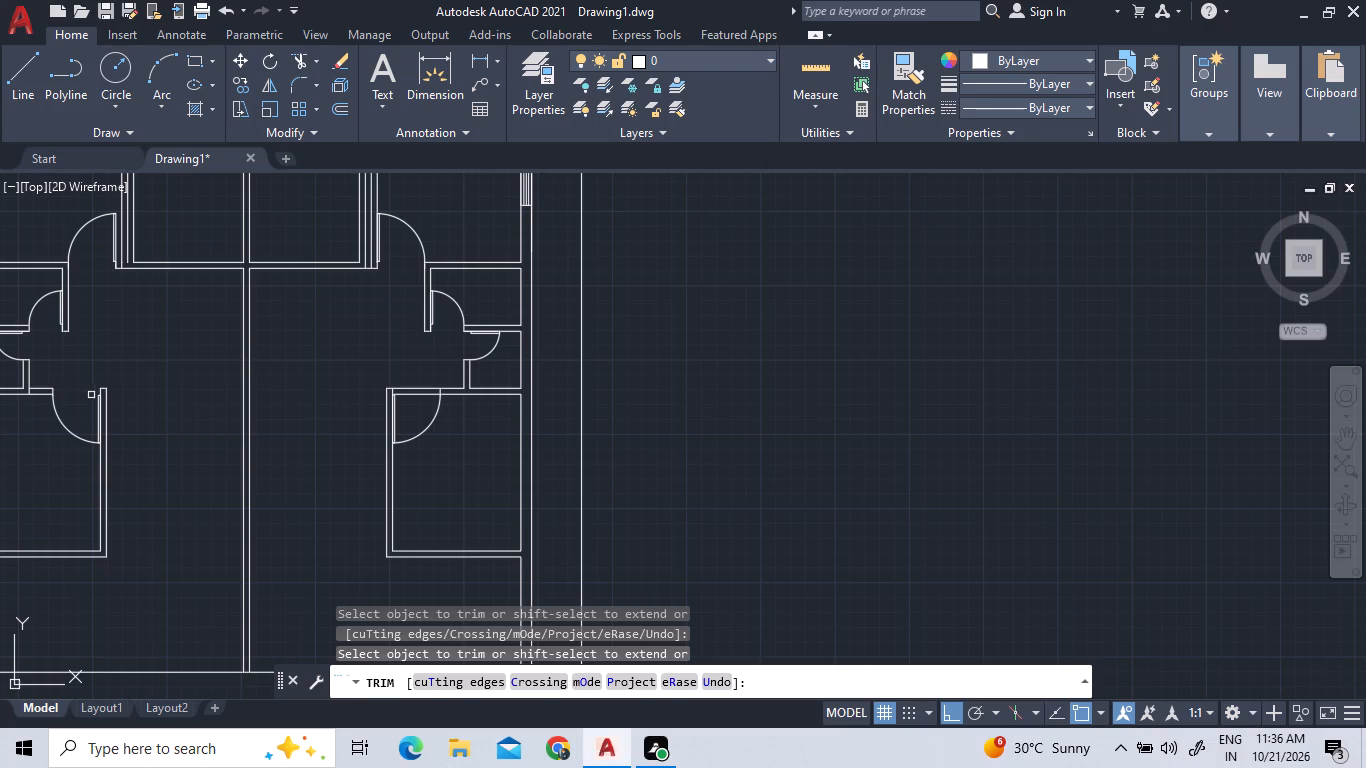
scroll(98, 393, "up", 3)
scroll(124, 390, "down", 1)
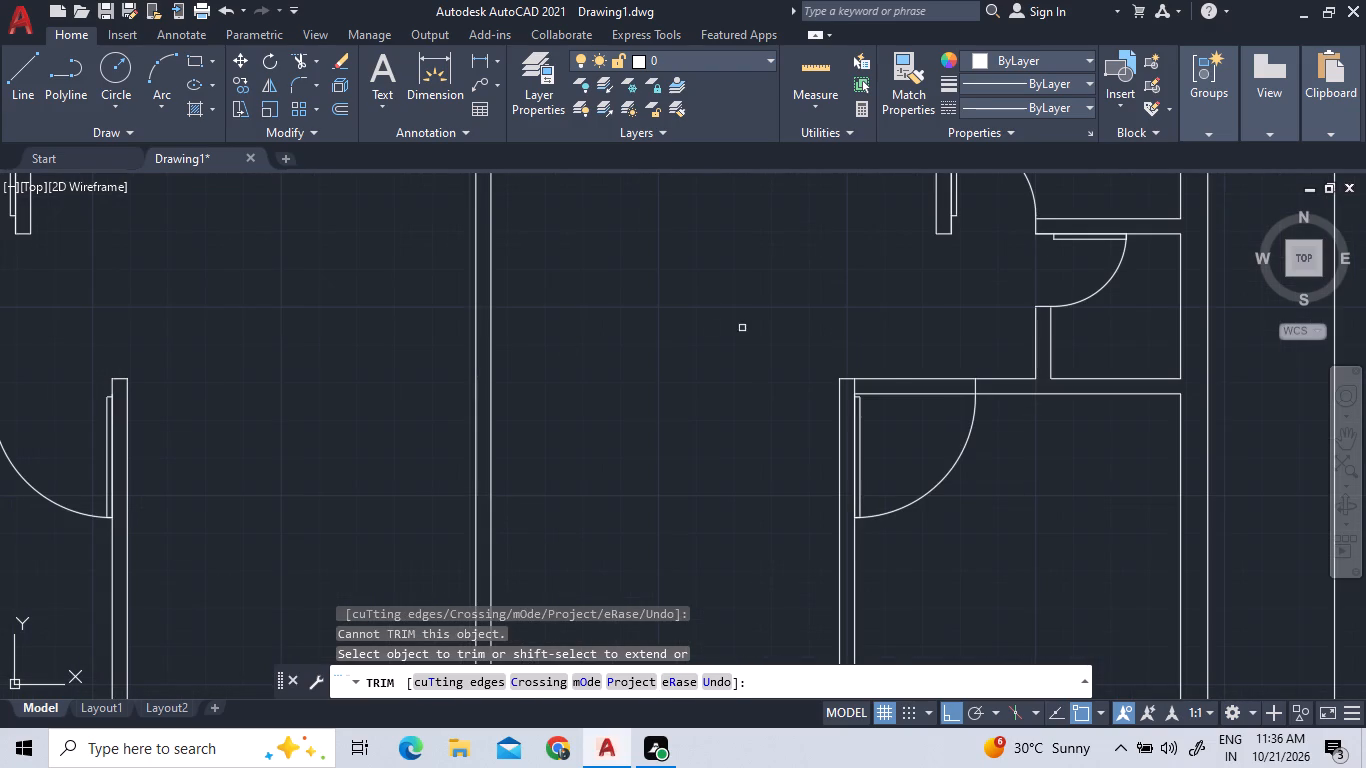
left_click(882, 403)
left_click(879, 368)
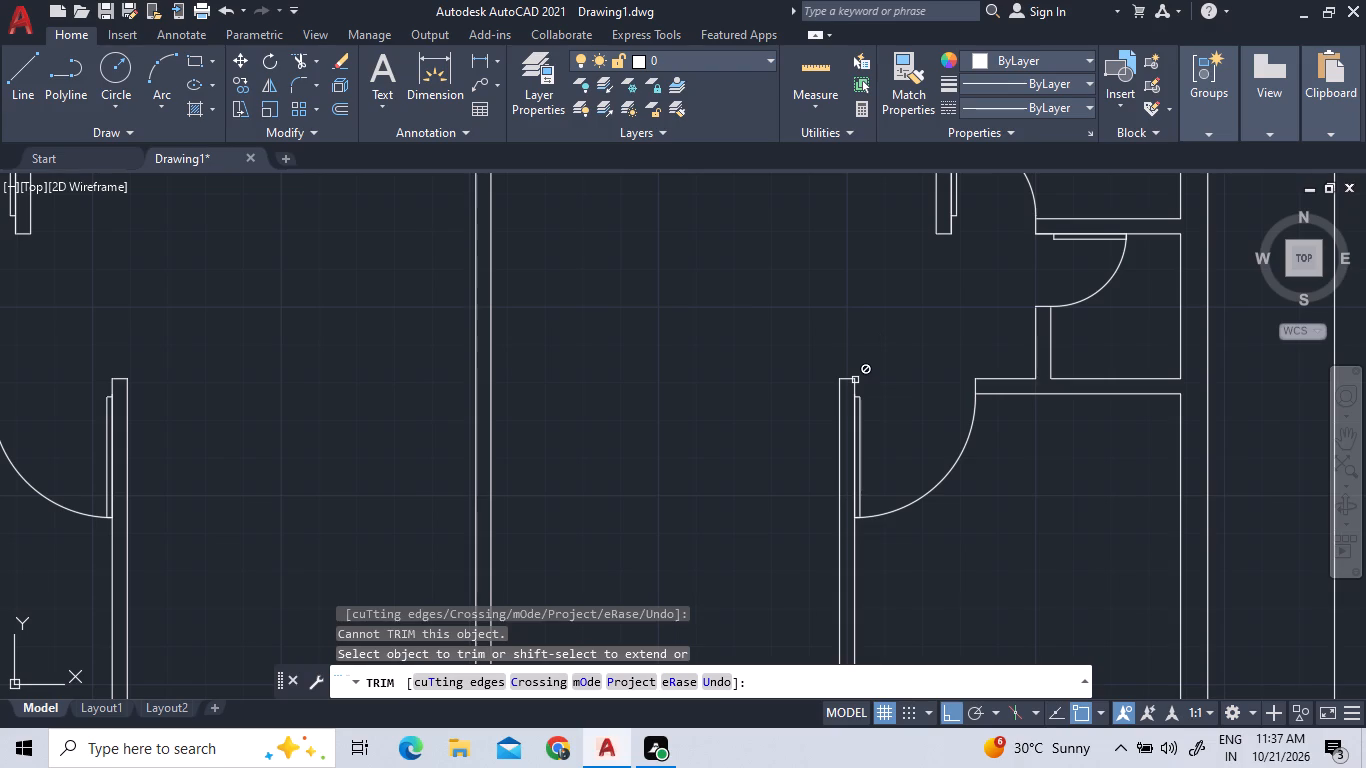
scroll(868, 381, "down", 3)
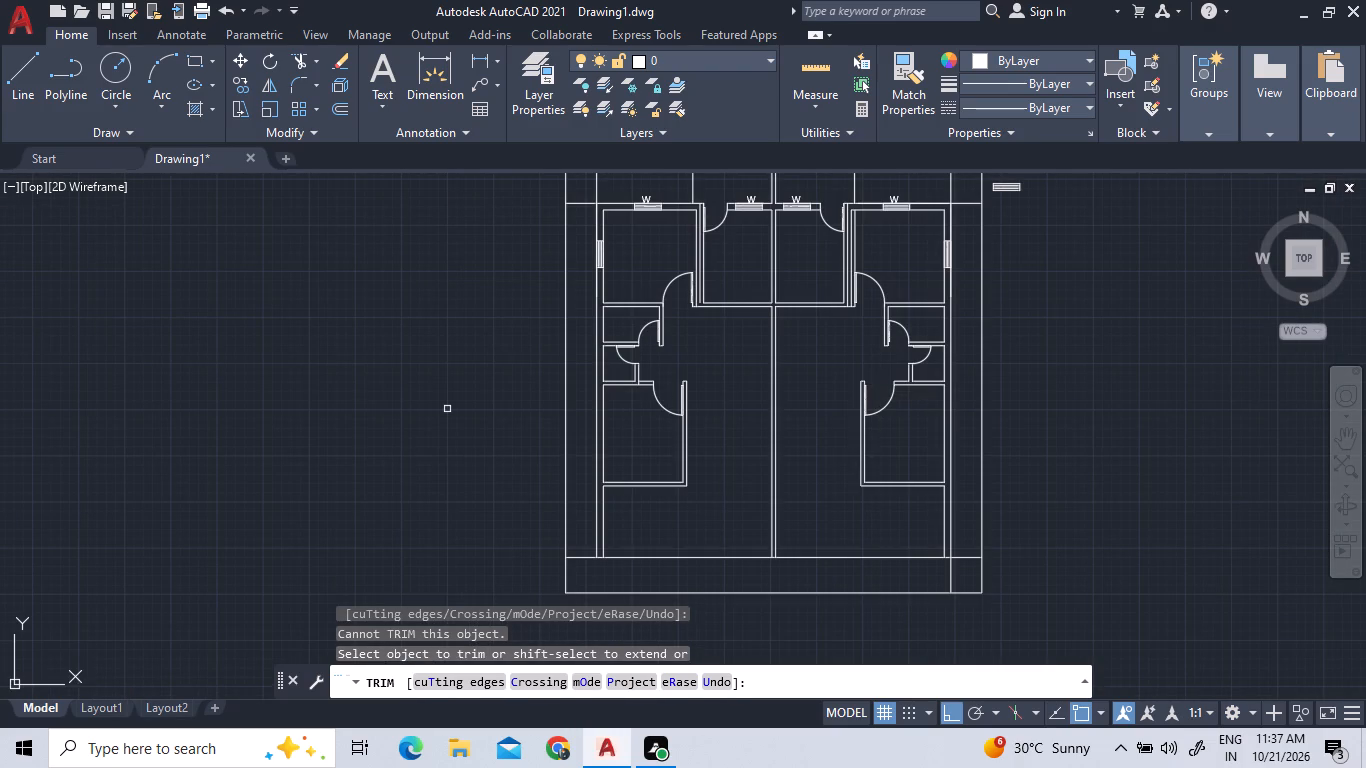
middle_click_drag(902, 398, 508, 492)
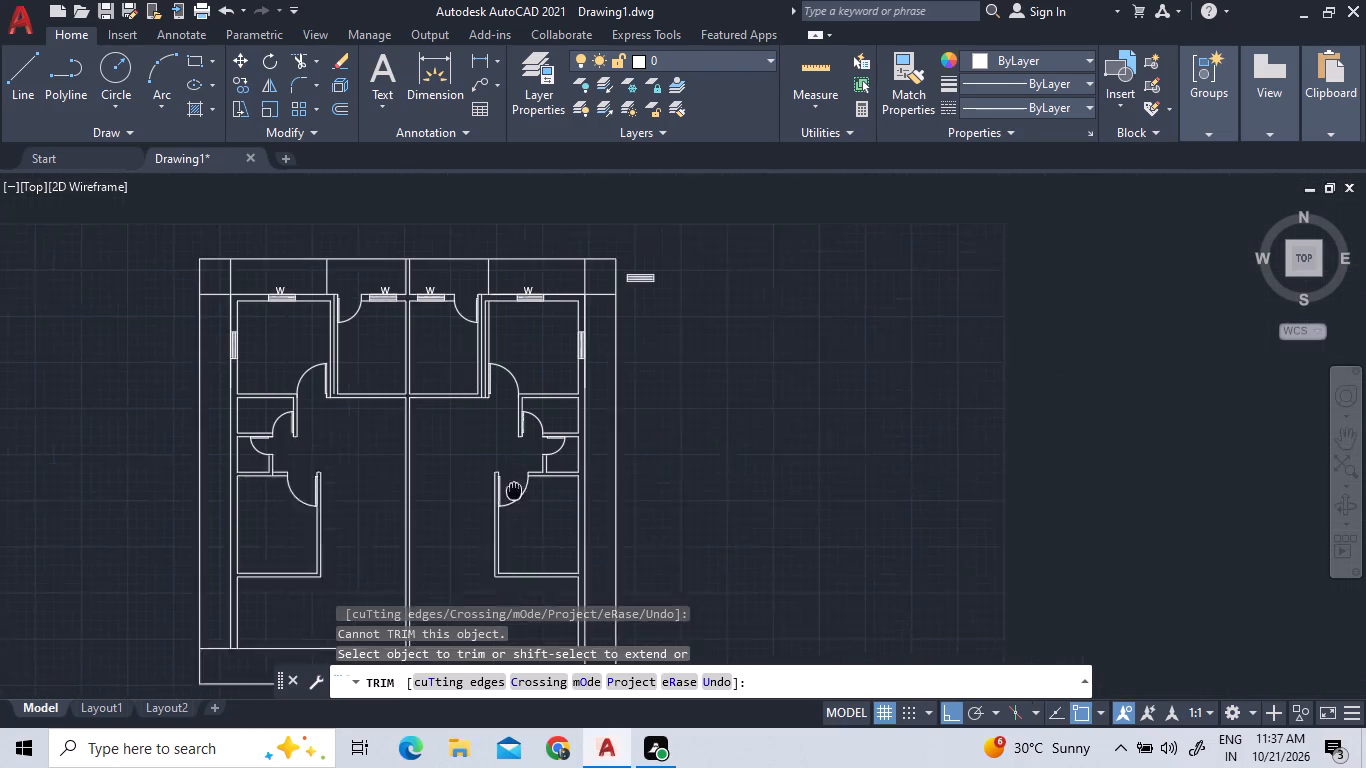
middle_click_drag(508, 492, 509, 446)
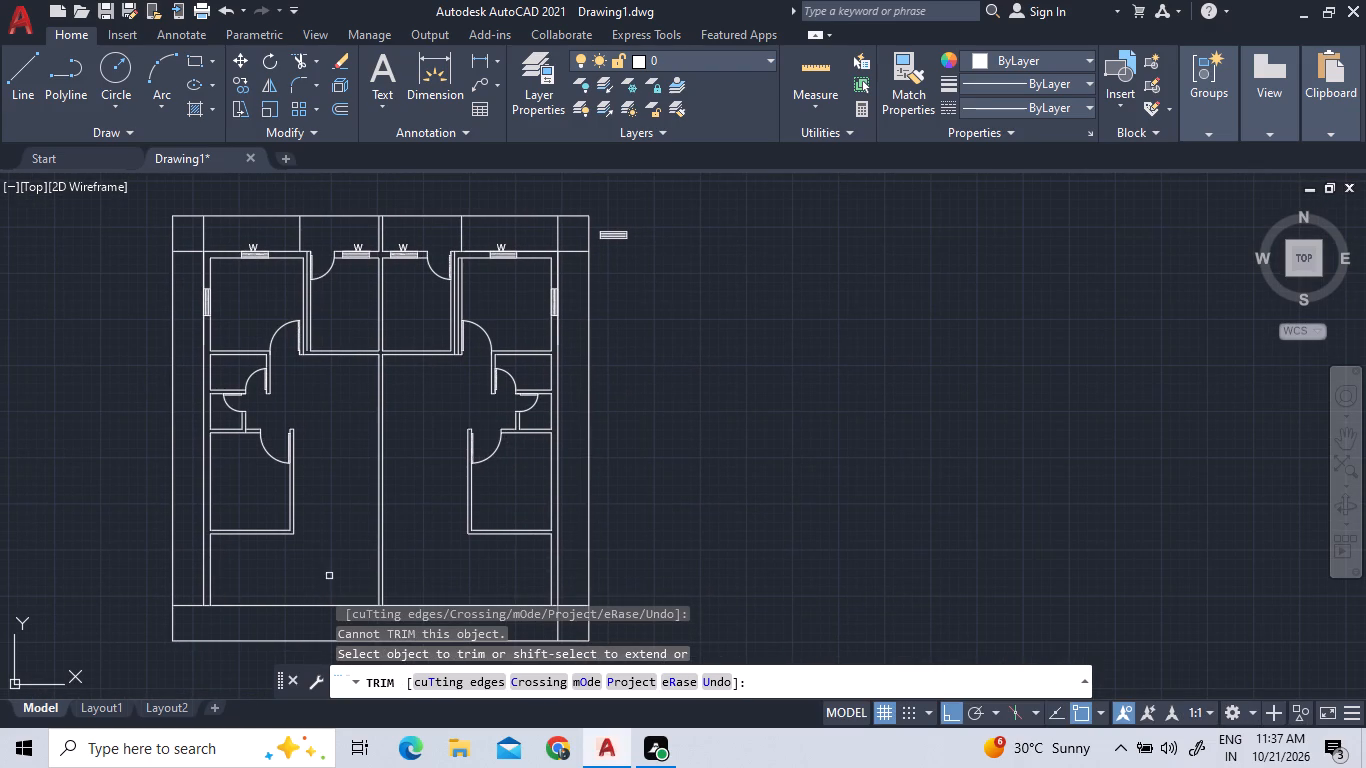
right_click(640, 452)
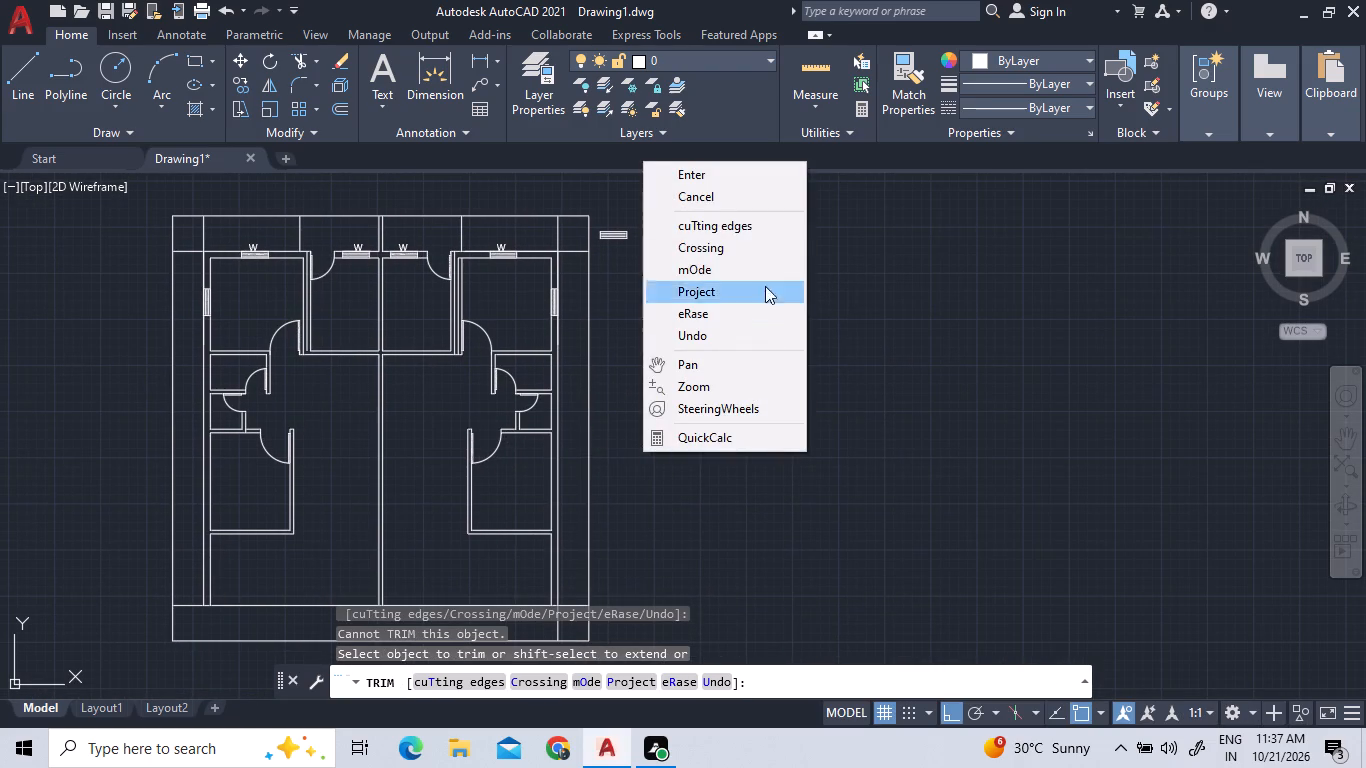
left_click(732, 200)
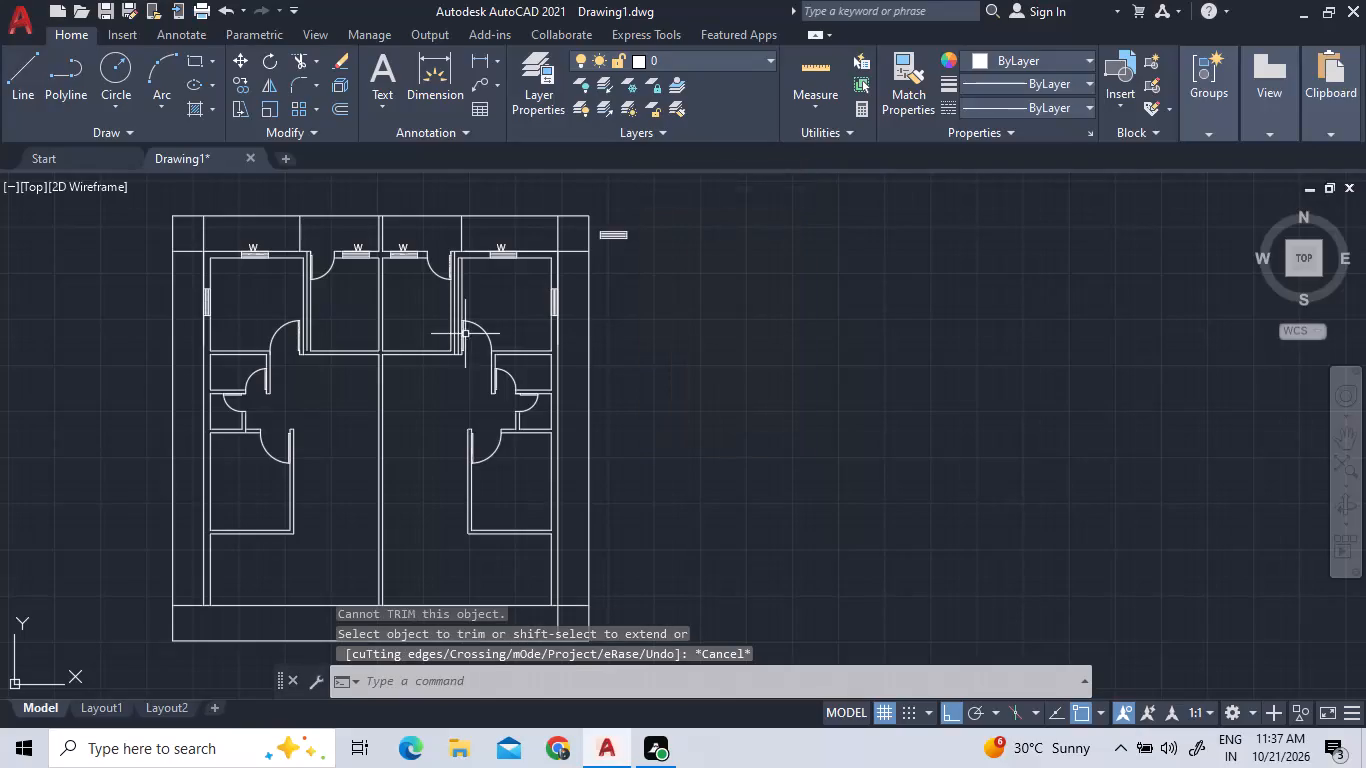
Extend both lines of the left lower room's top wall across the door opening to the central party wall.
scroll(466, 435, "up", 2)
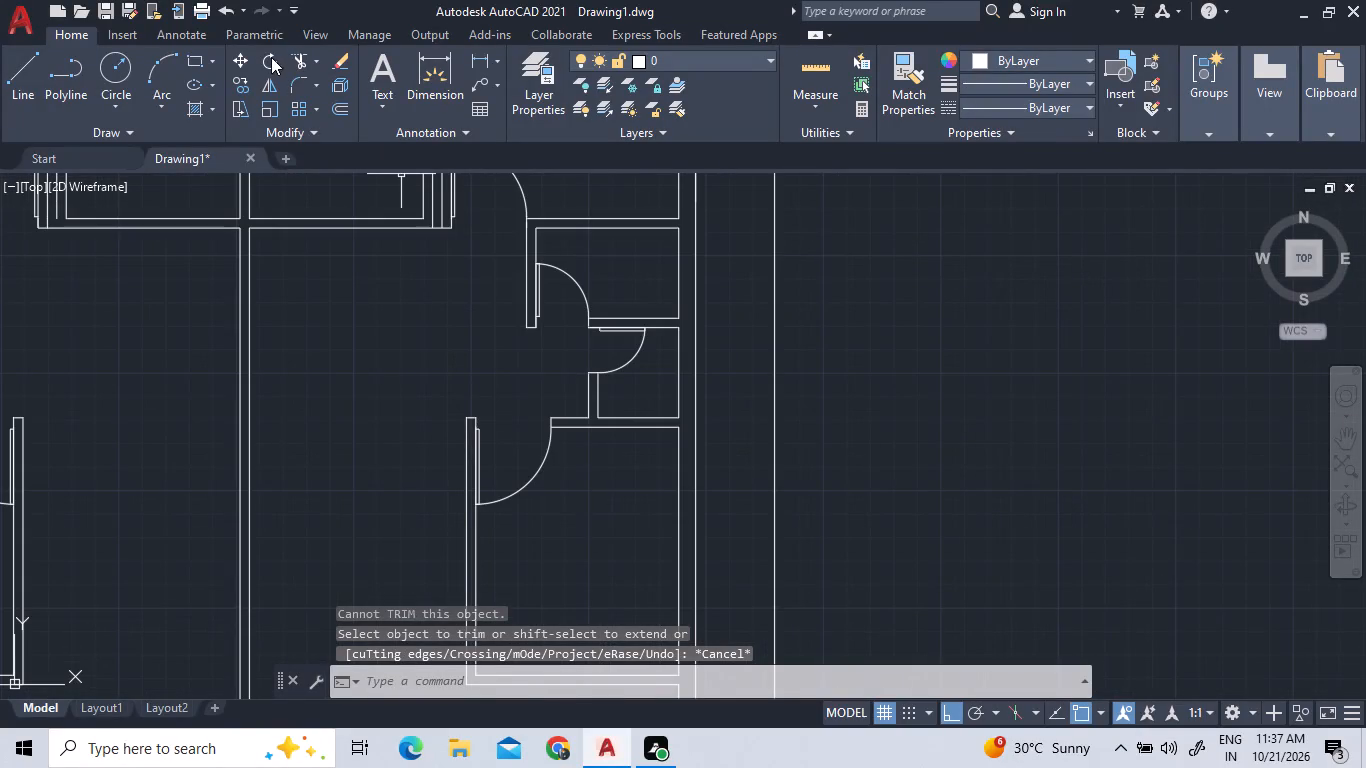
scroll(255, 66, "down", 1)
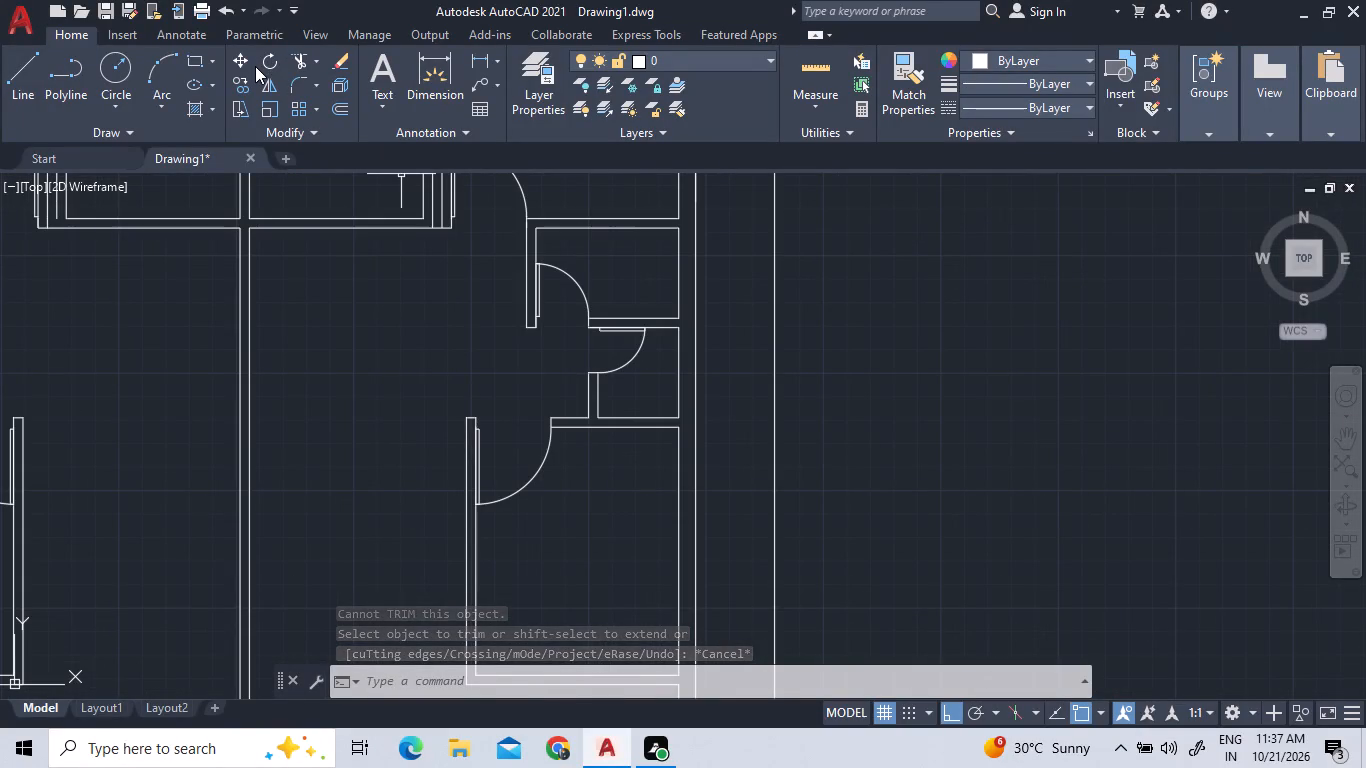
scroll(255, 66, "down", 1)
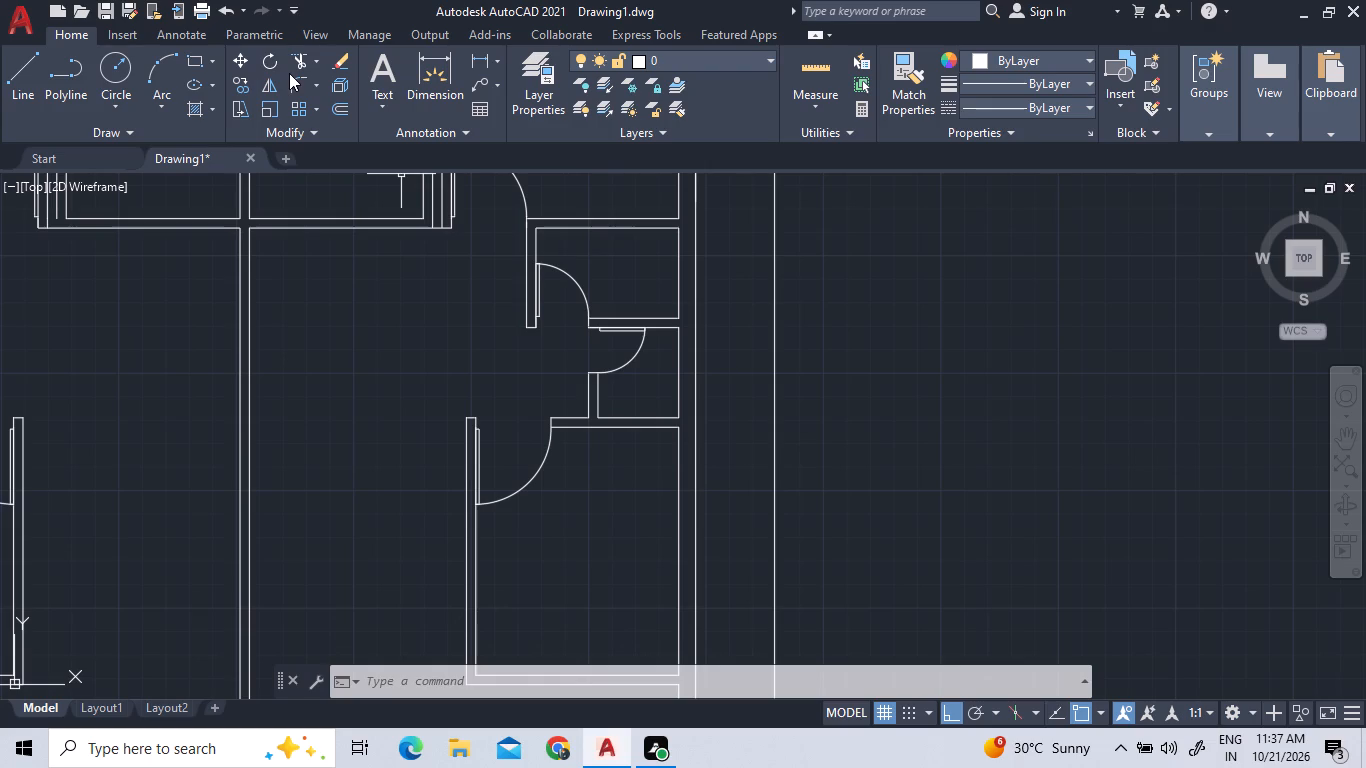
scroll(293, 98, "down", 2)
scroll(98, 380, "down", 4)
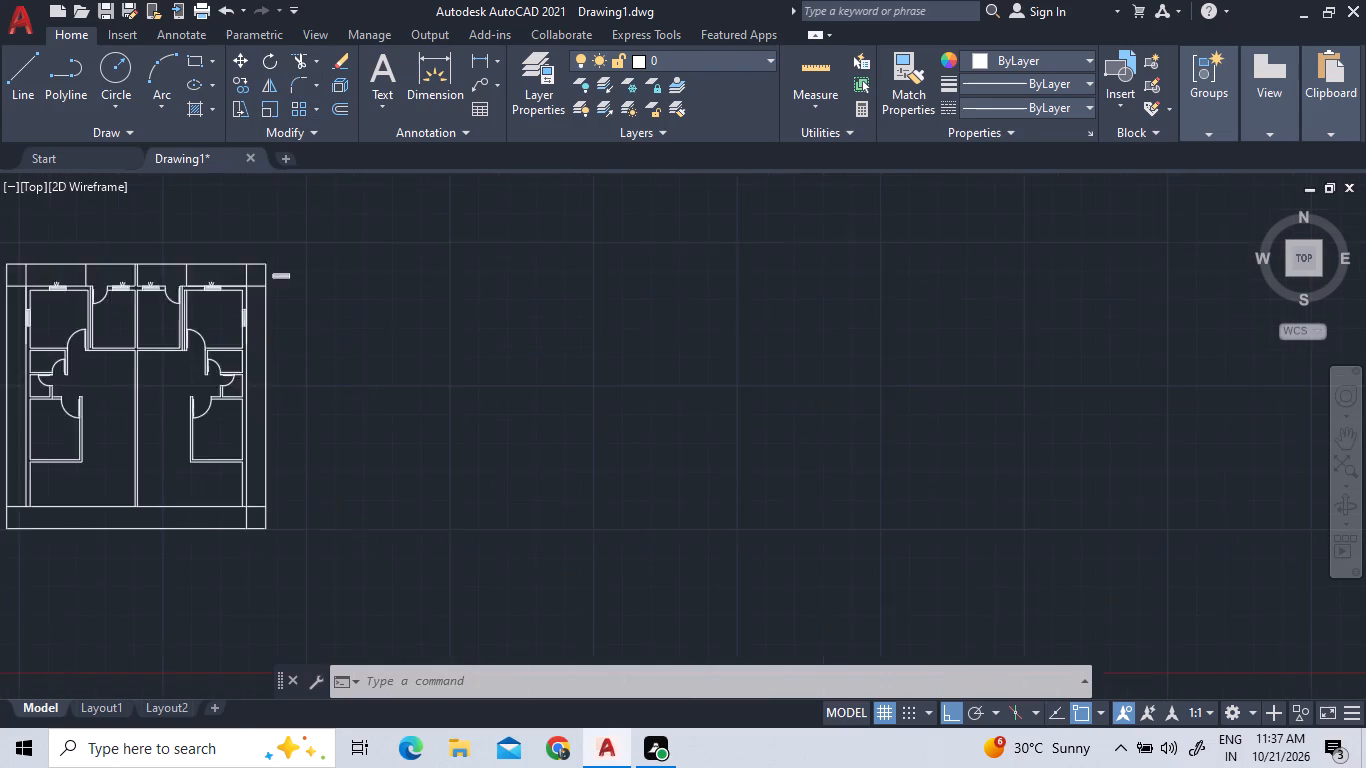
scroll(71, 407, "up", 5)
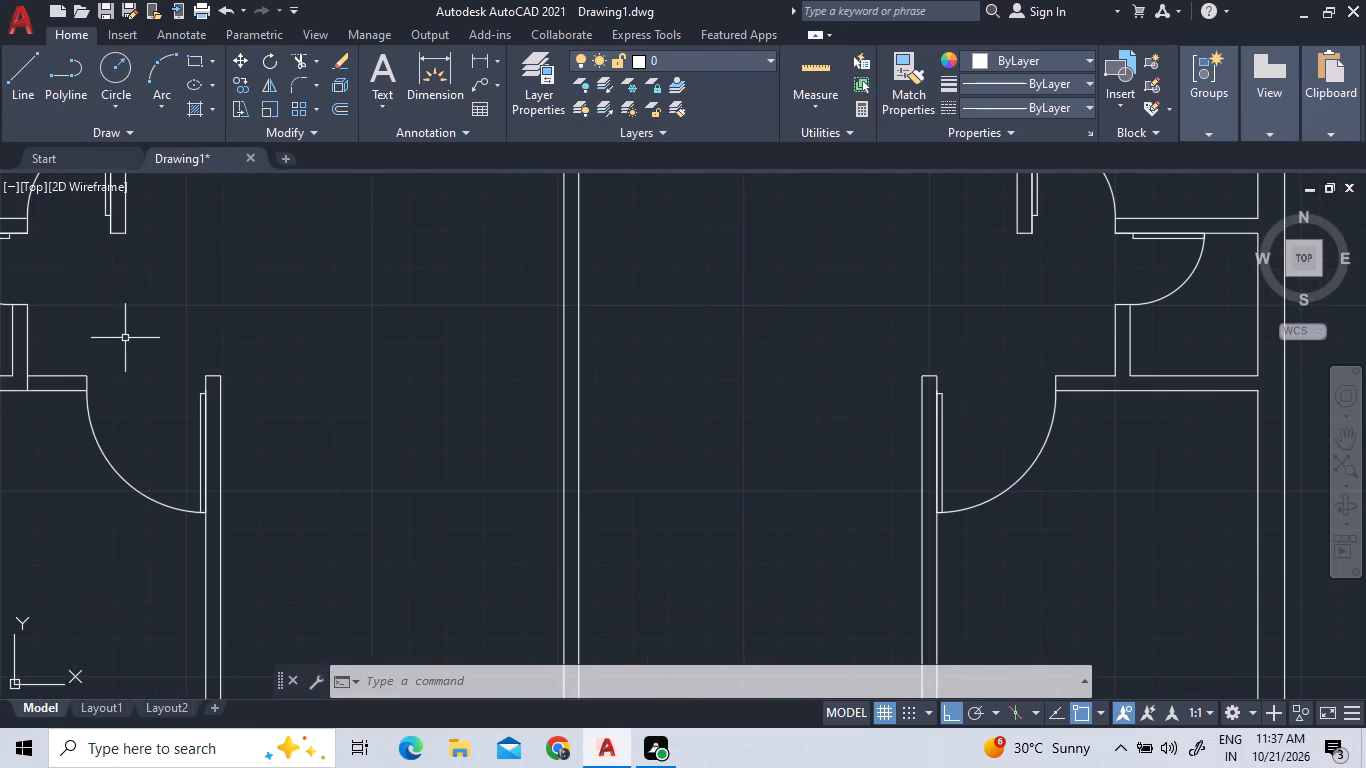
left_click(317, 58)
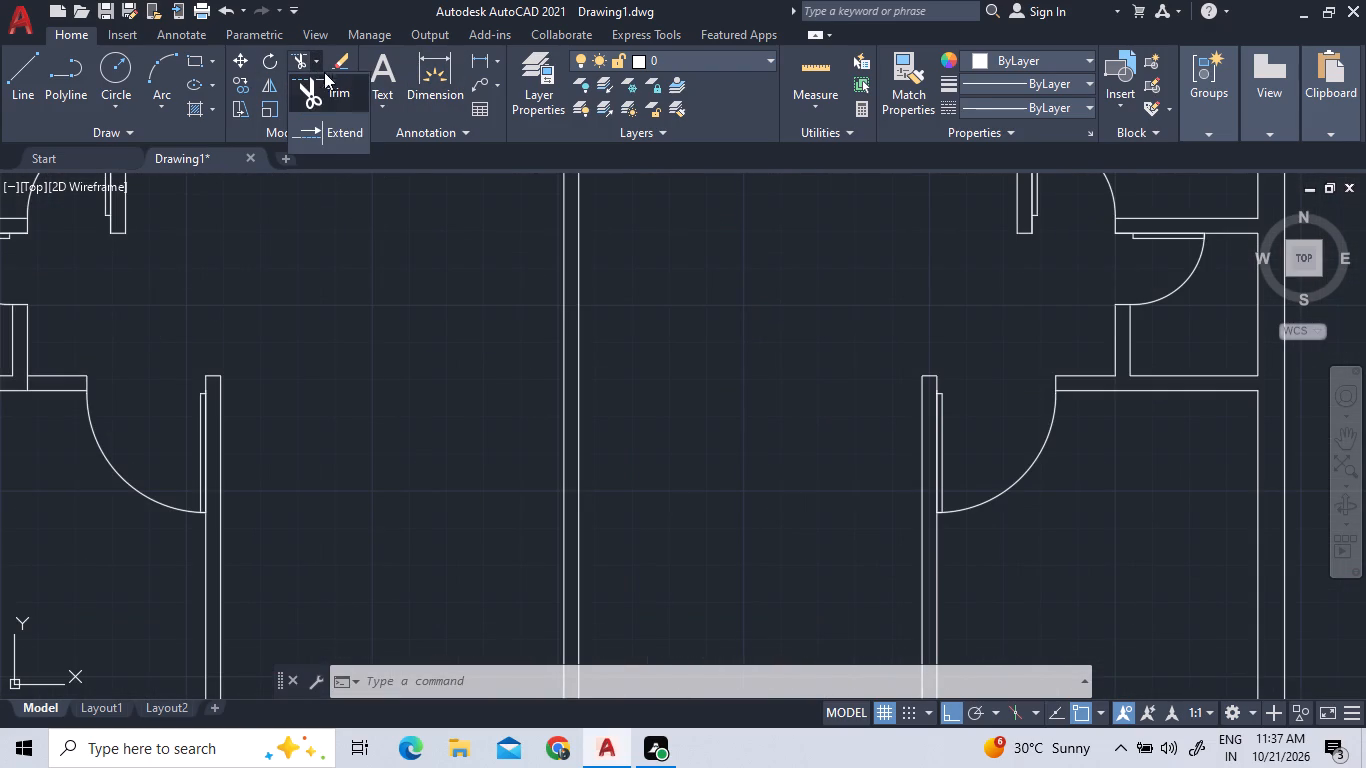
left_click(319, 140)
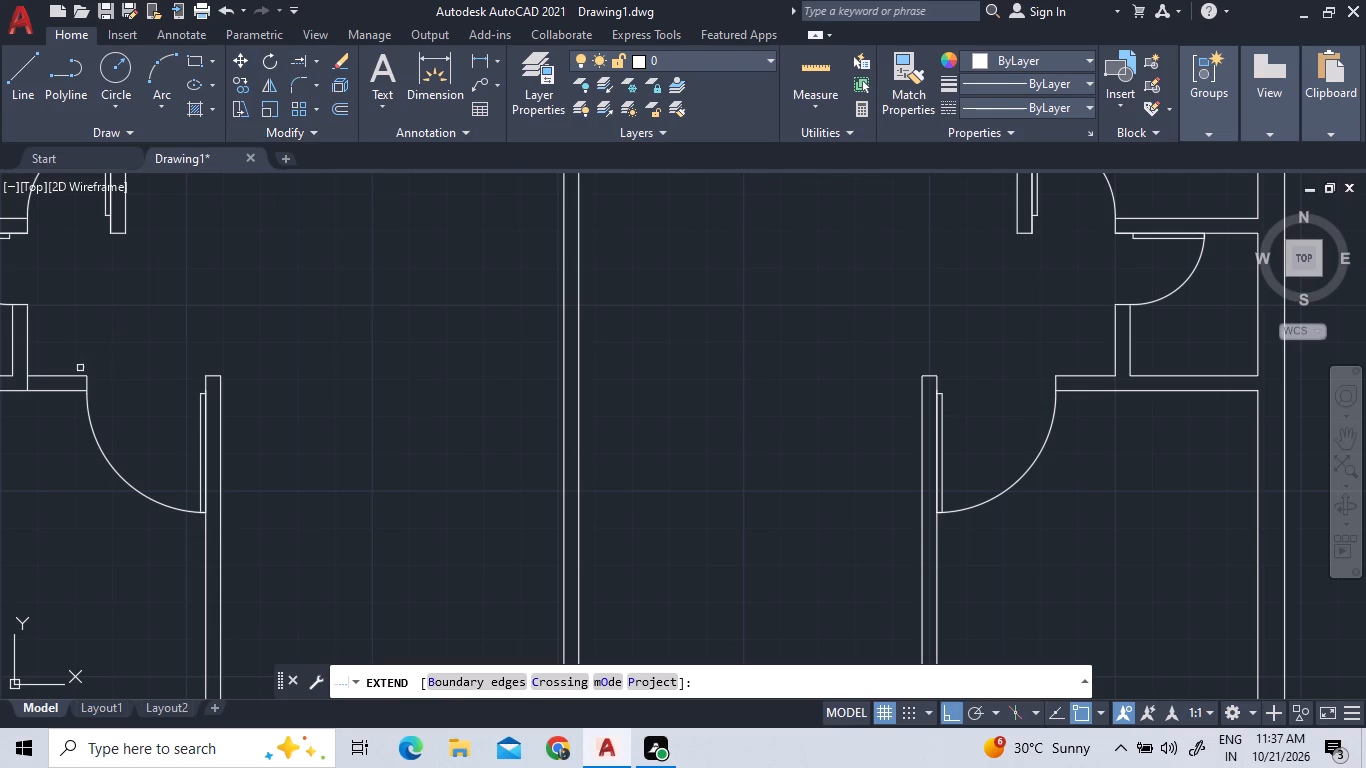
left_click(78, 391)
left_click(80, 390)
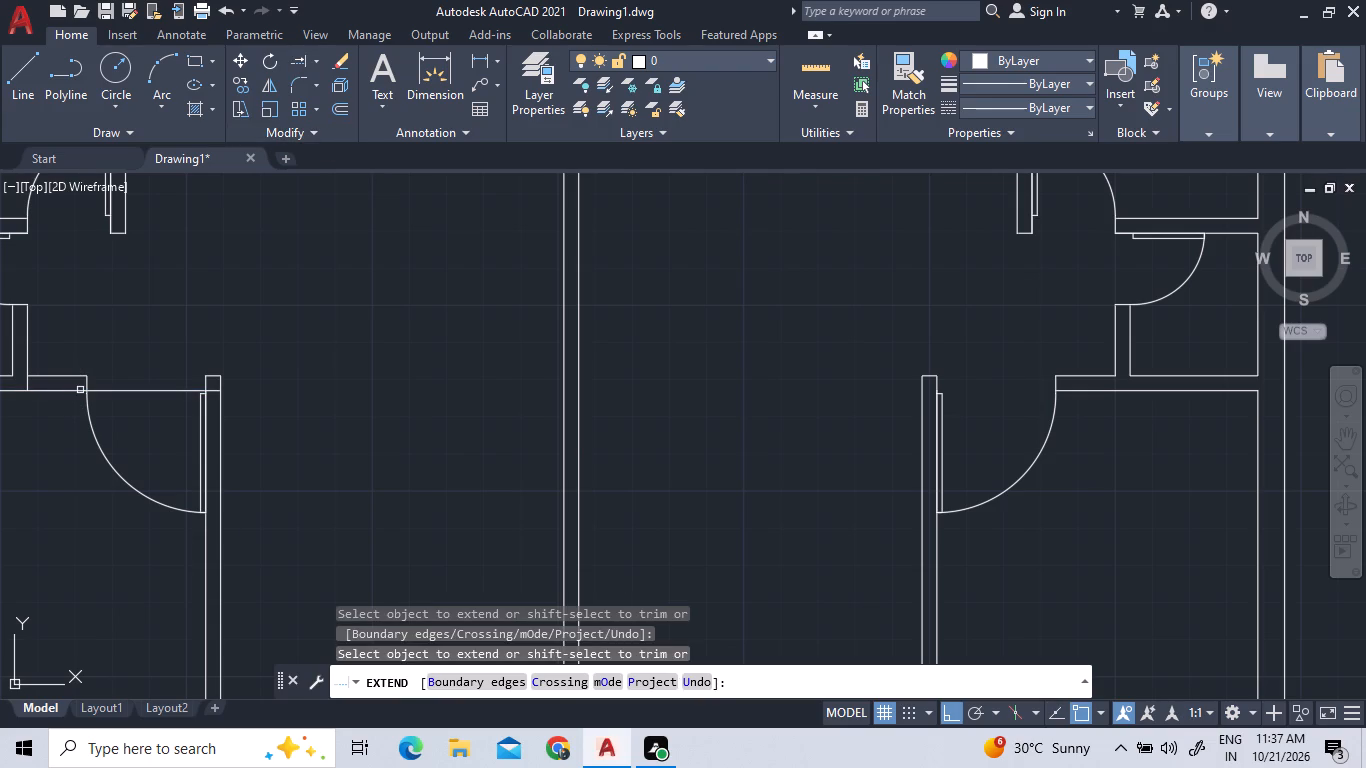
left_click(82, 390)
triple_click(75, 373)
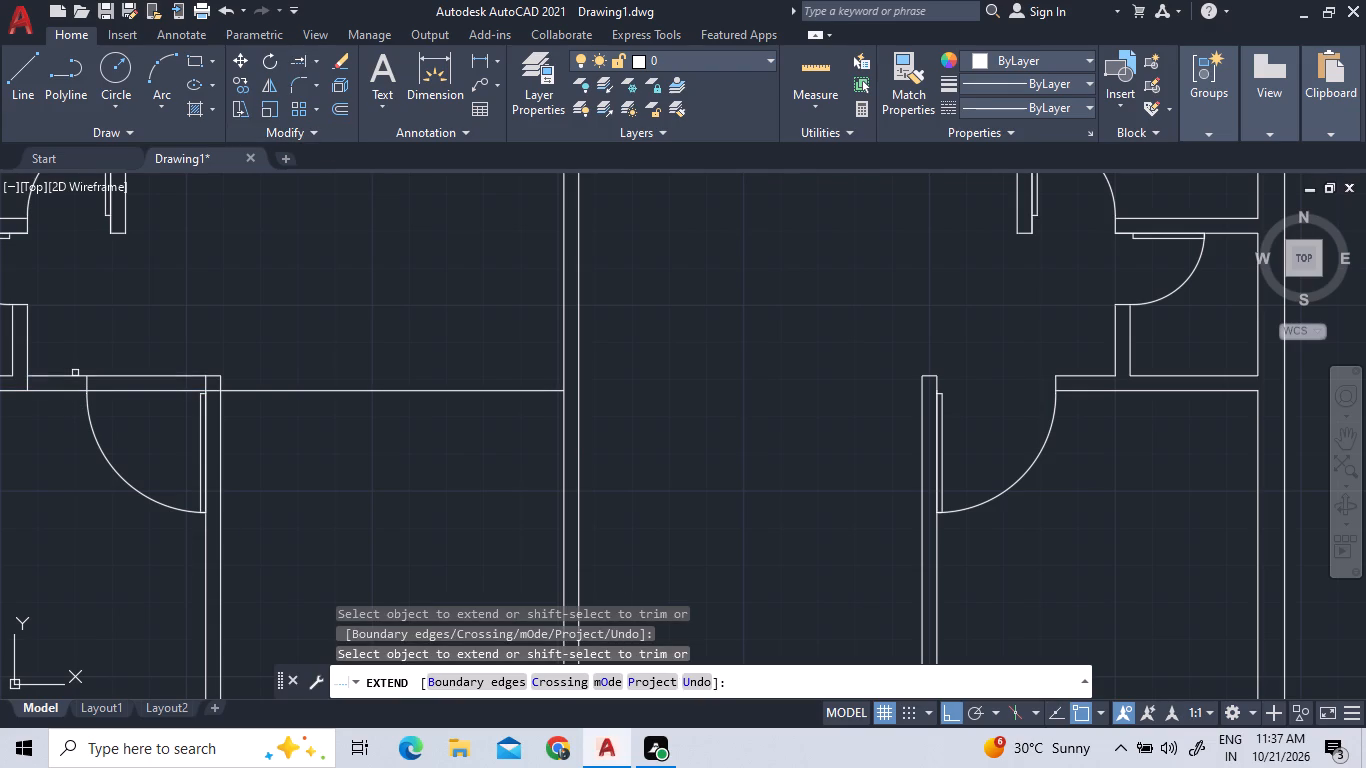
left_click(75, 373)
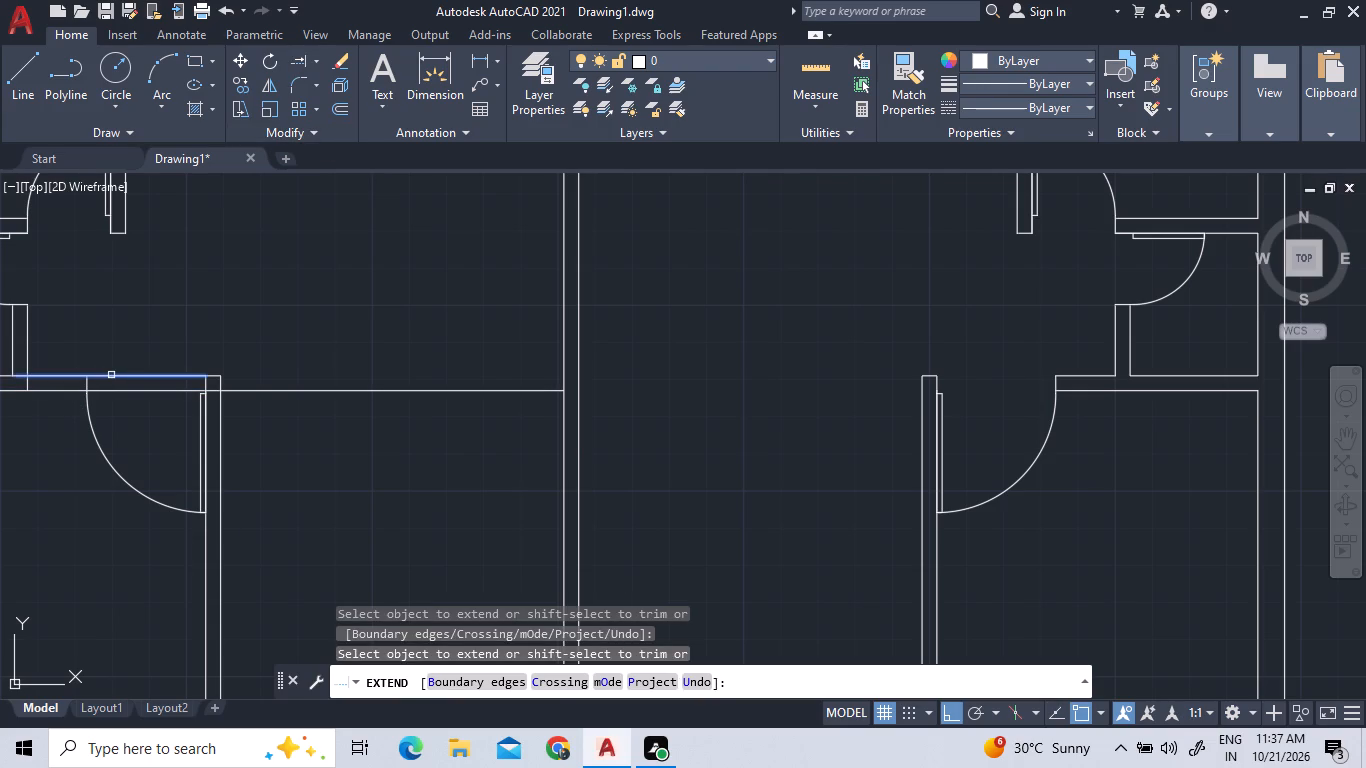
double_click(111, 375)
left_click(182, 374)
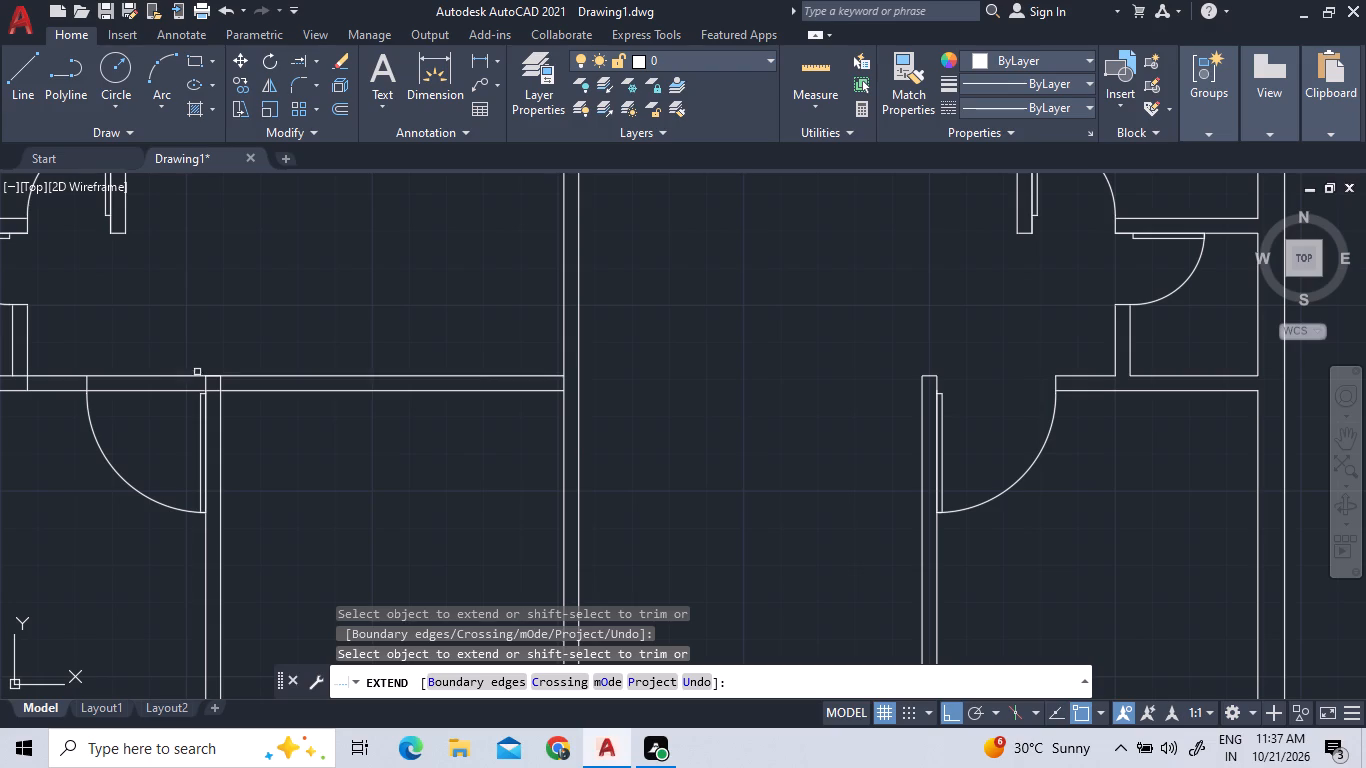
Extend both lines of the right lower room's top wall across the door opening to the central party wall.
left_click(931, 375)
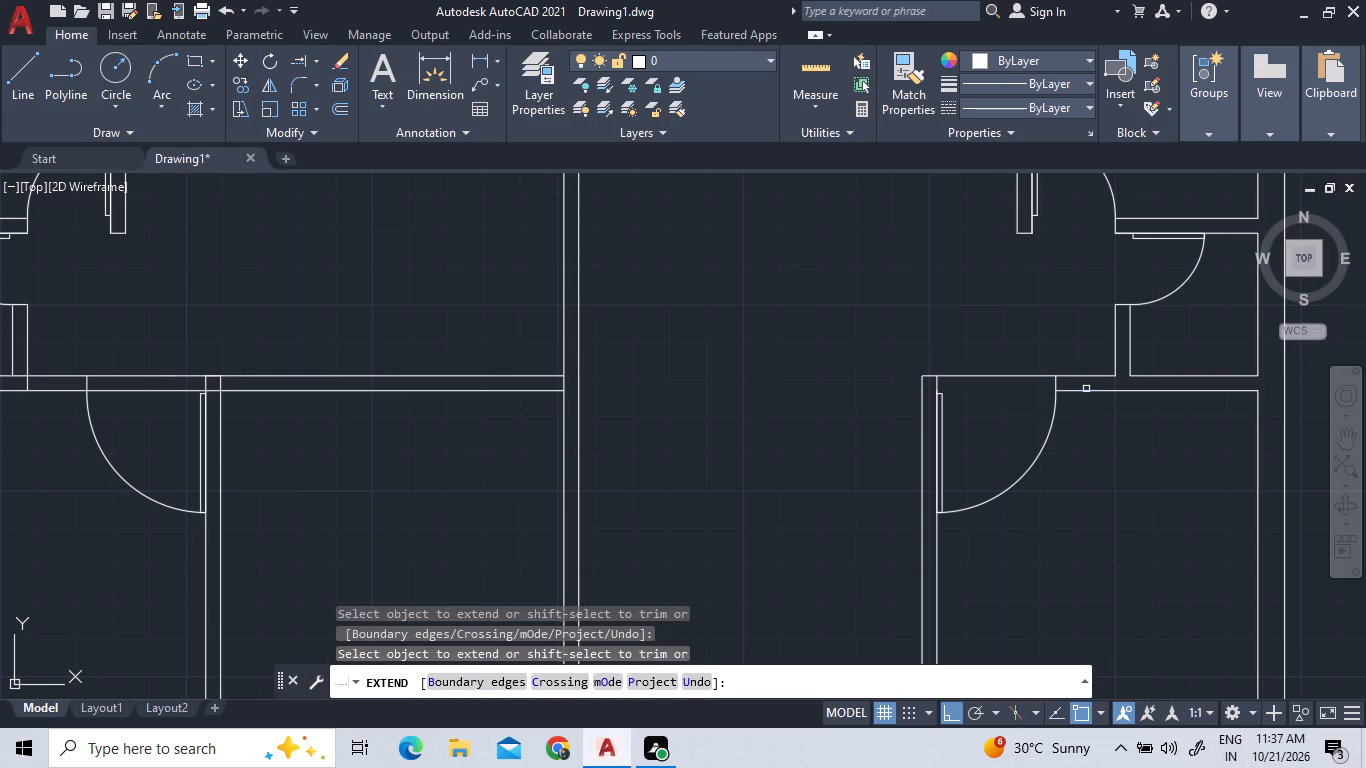
double_click(1086, 389)
left_click(978, 393)
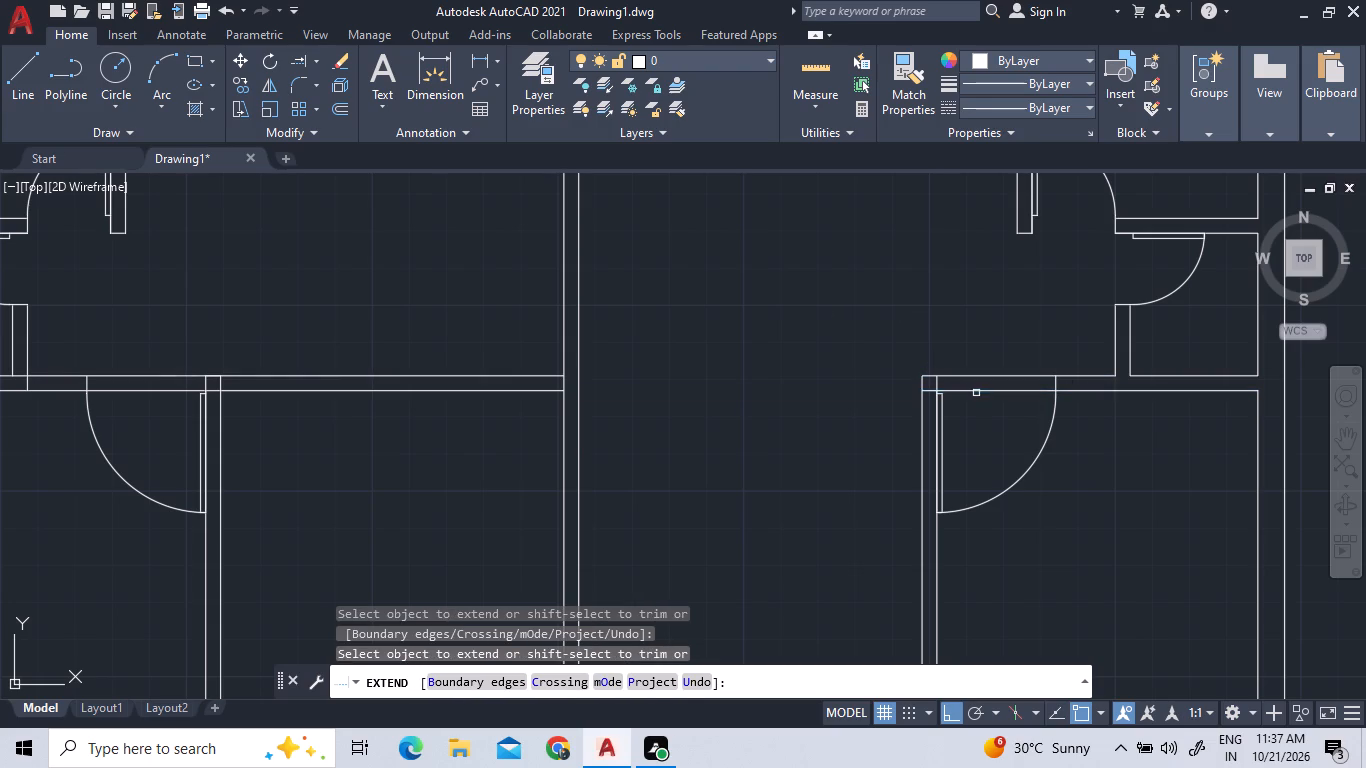
left_click(931, 389)
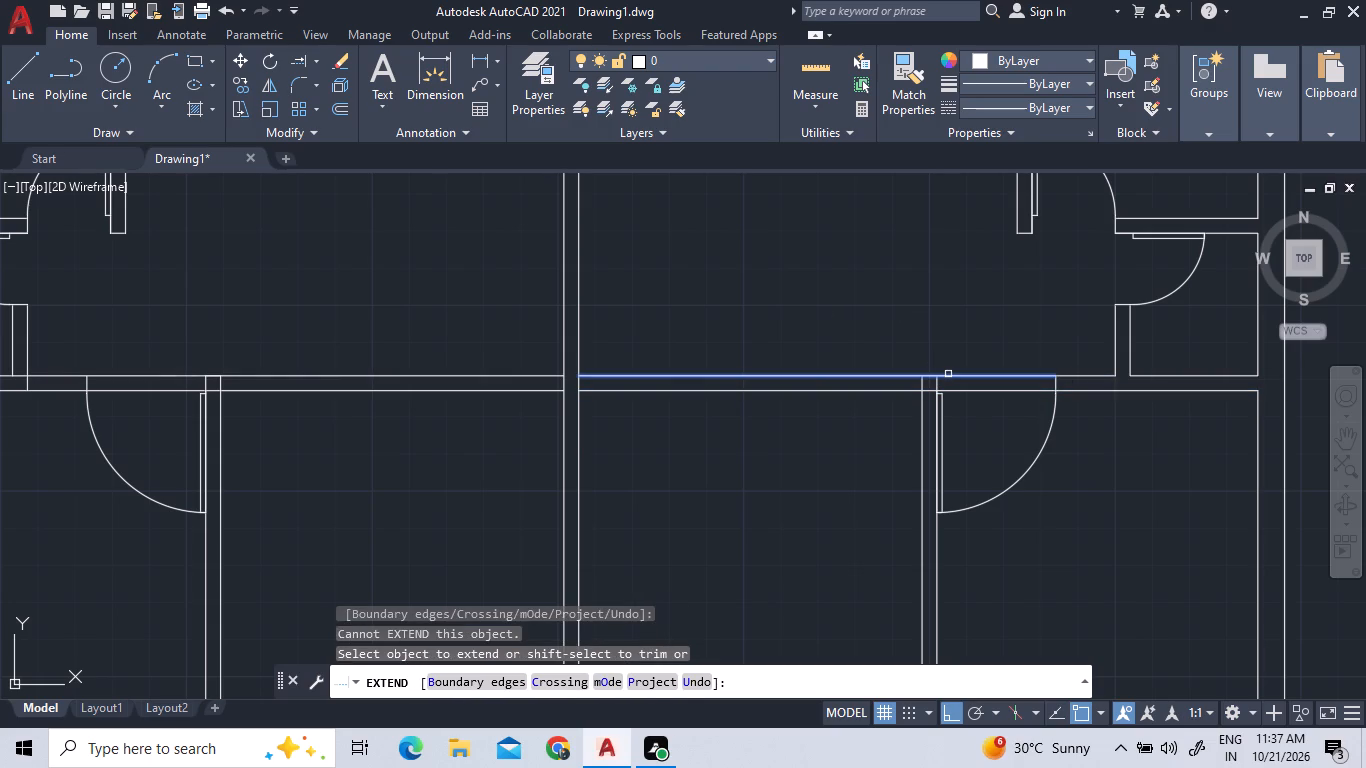
left_click(948, 374)
scroll(794, 374, "down", 3)
scroll(740, 380, "up", 2)
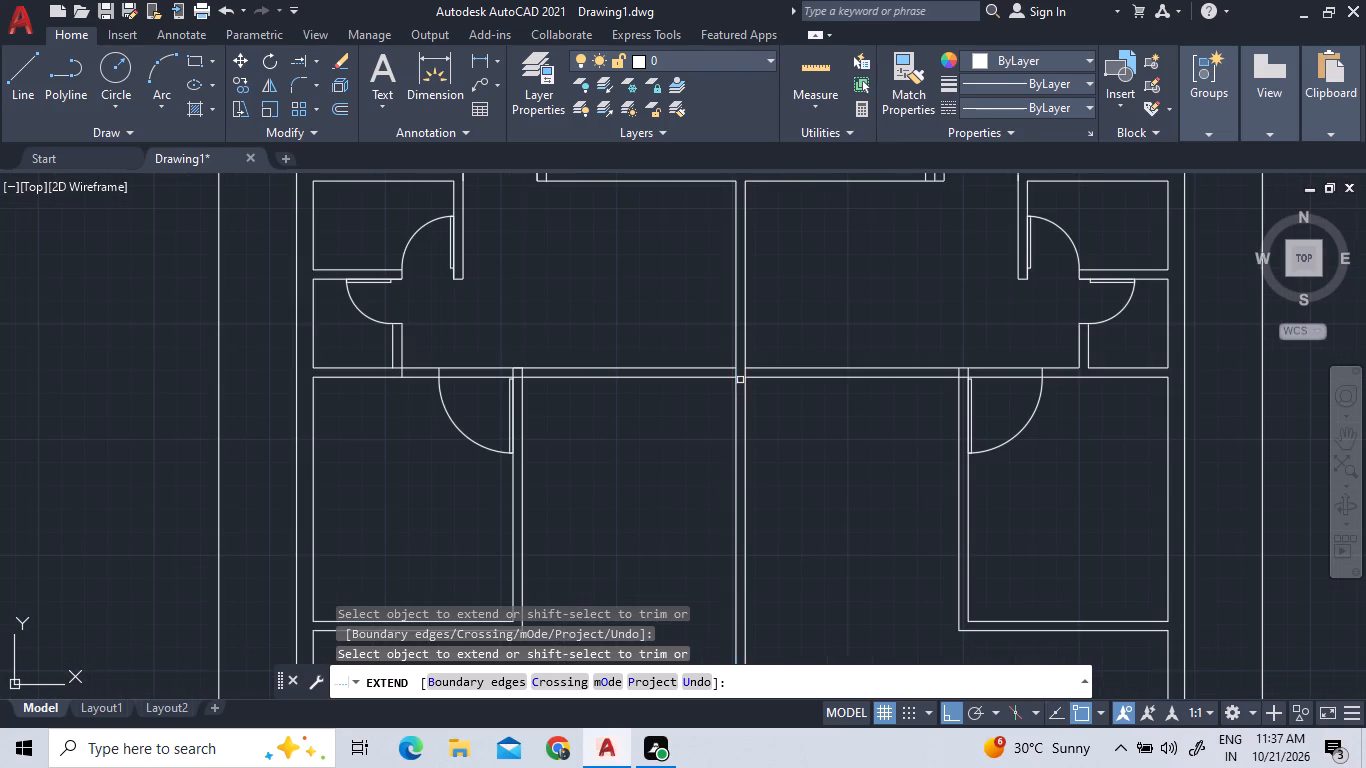
right_click(629, 444)
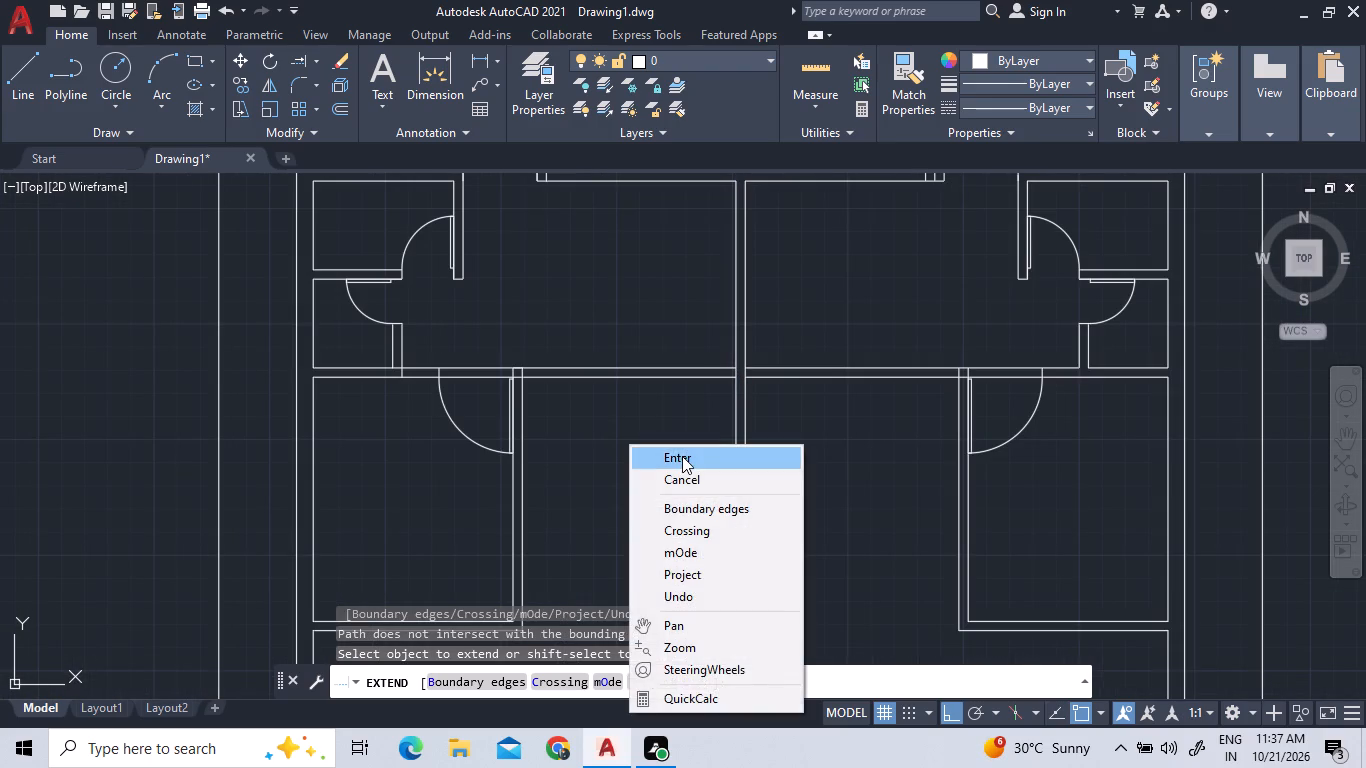
left_click(682, 457)
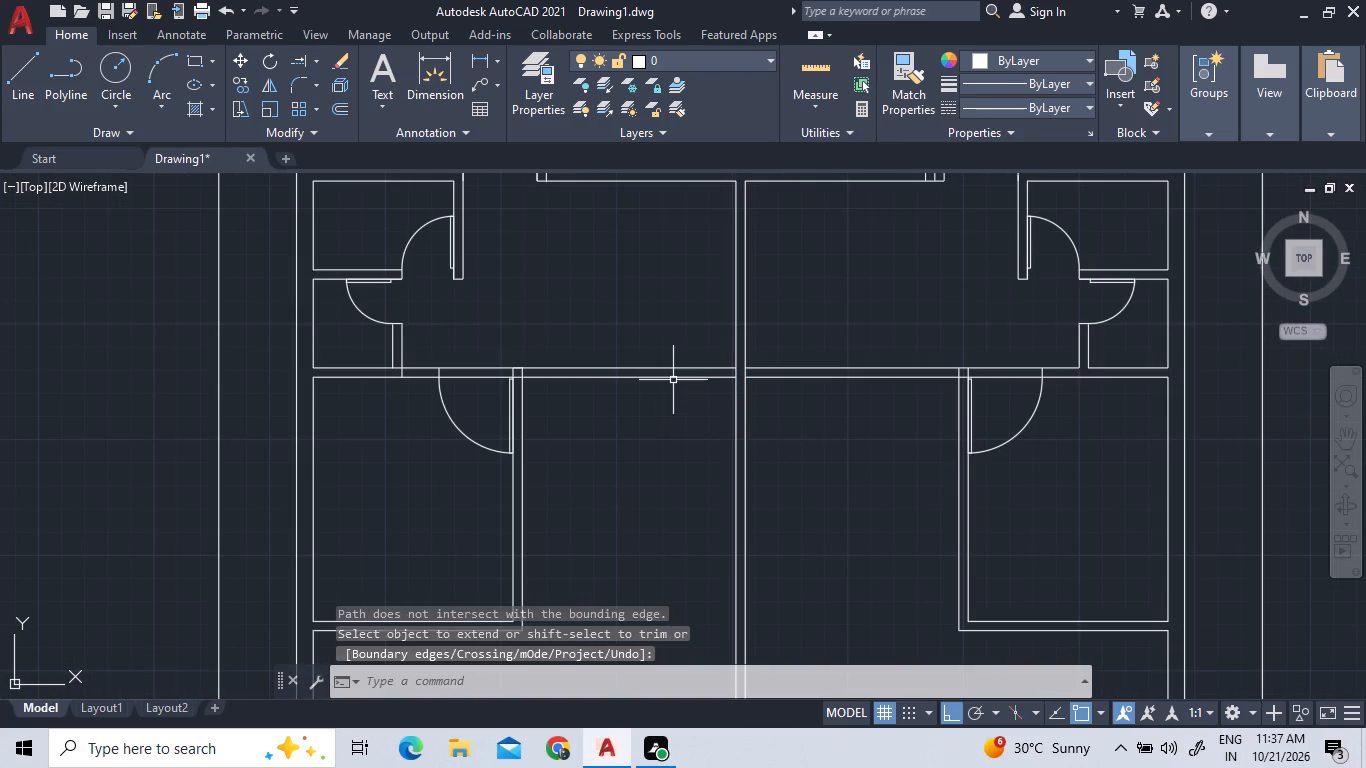
Trim both extended wall lines out of the left lower room's door opening.
scroll(660, 371, "up", 2)
scroll(650, 373, "down", 2)
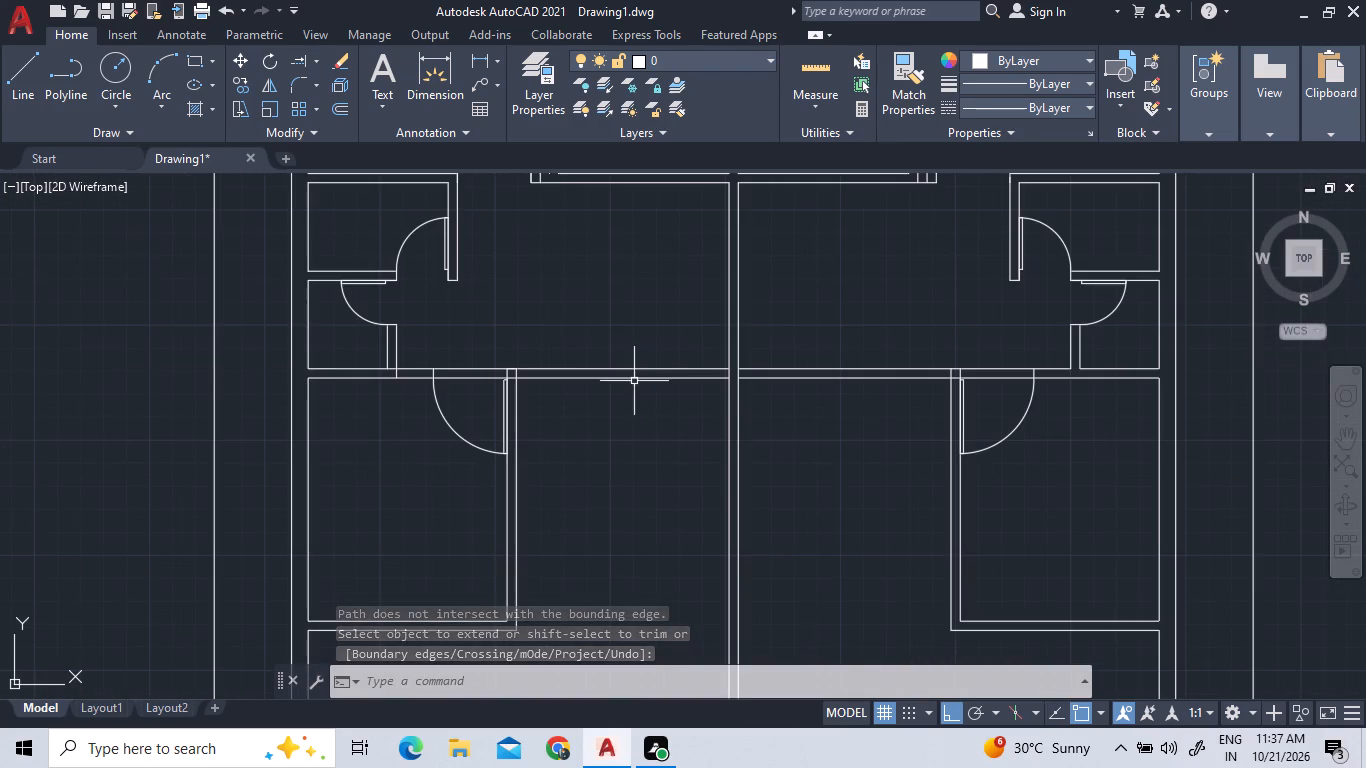
left_click(315, 58)
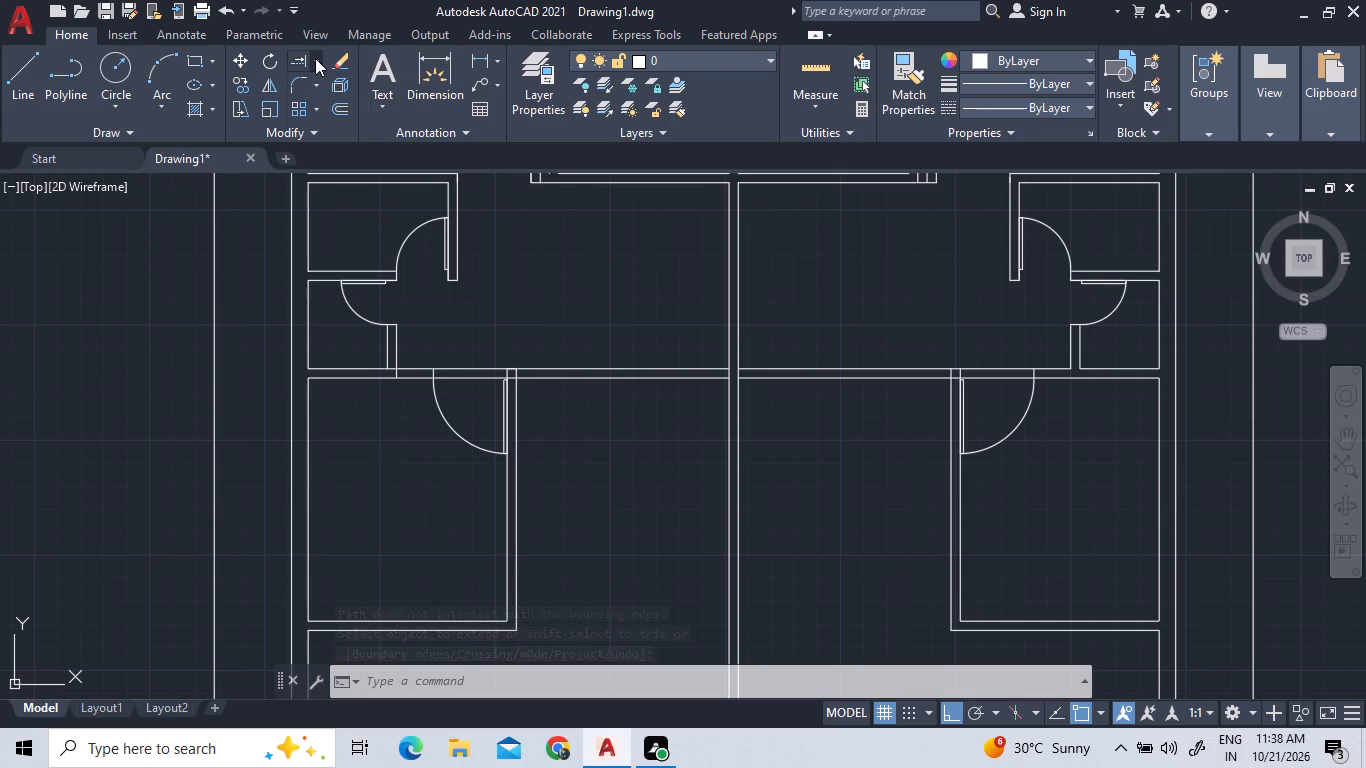
left_click(315, 90)
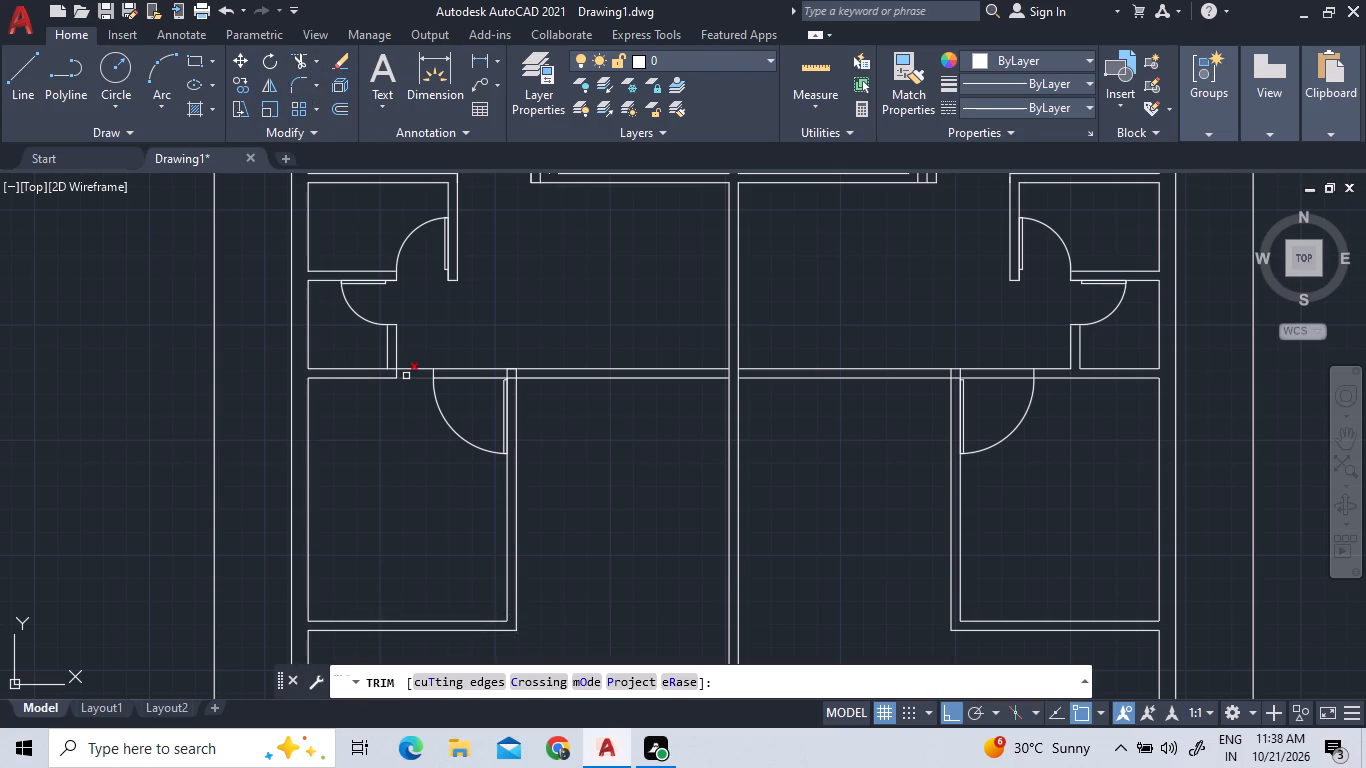
left_click(480, 379)
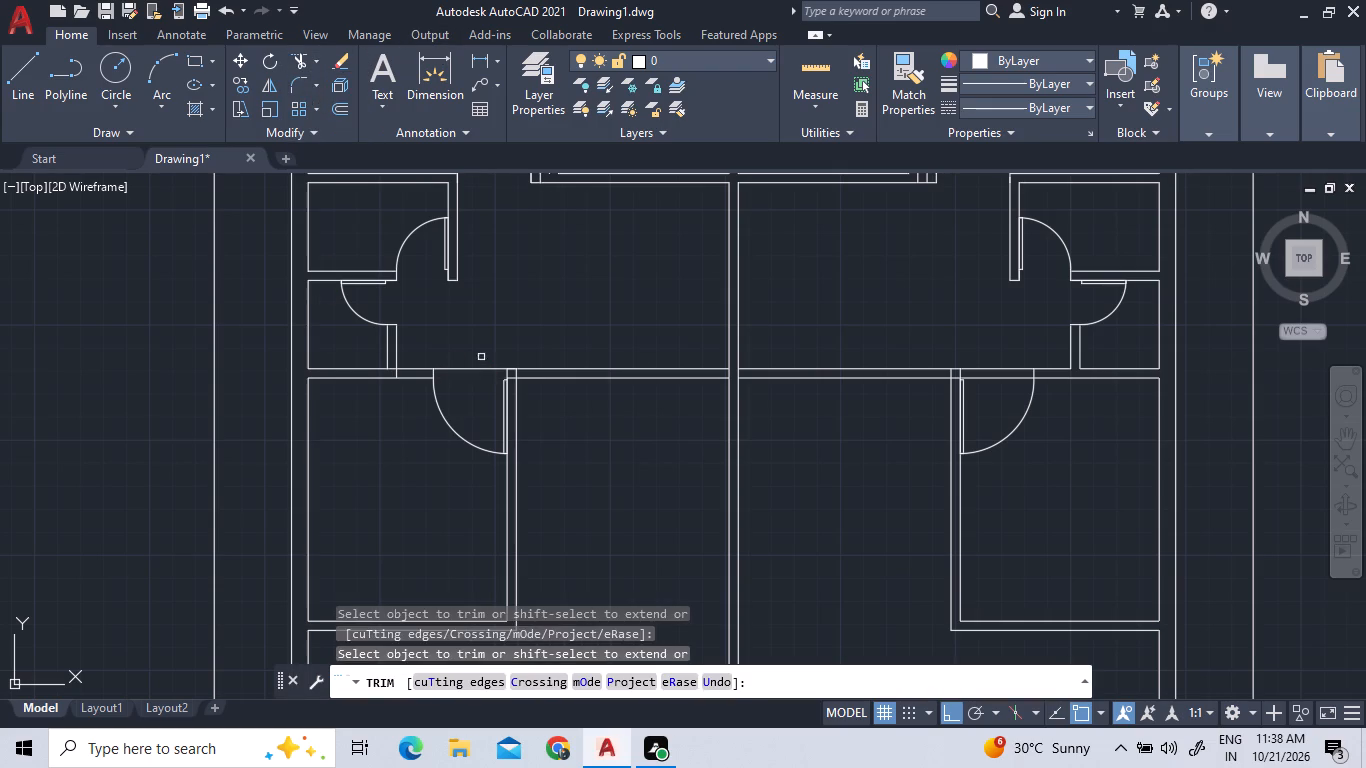
left_click(481, 357)
left_click(479, 376)
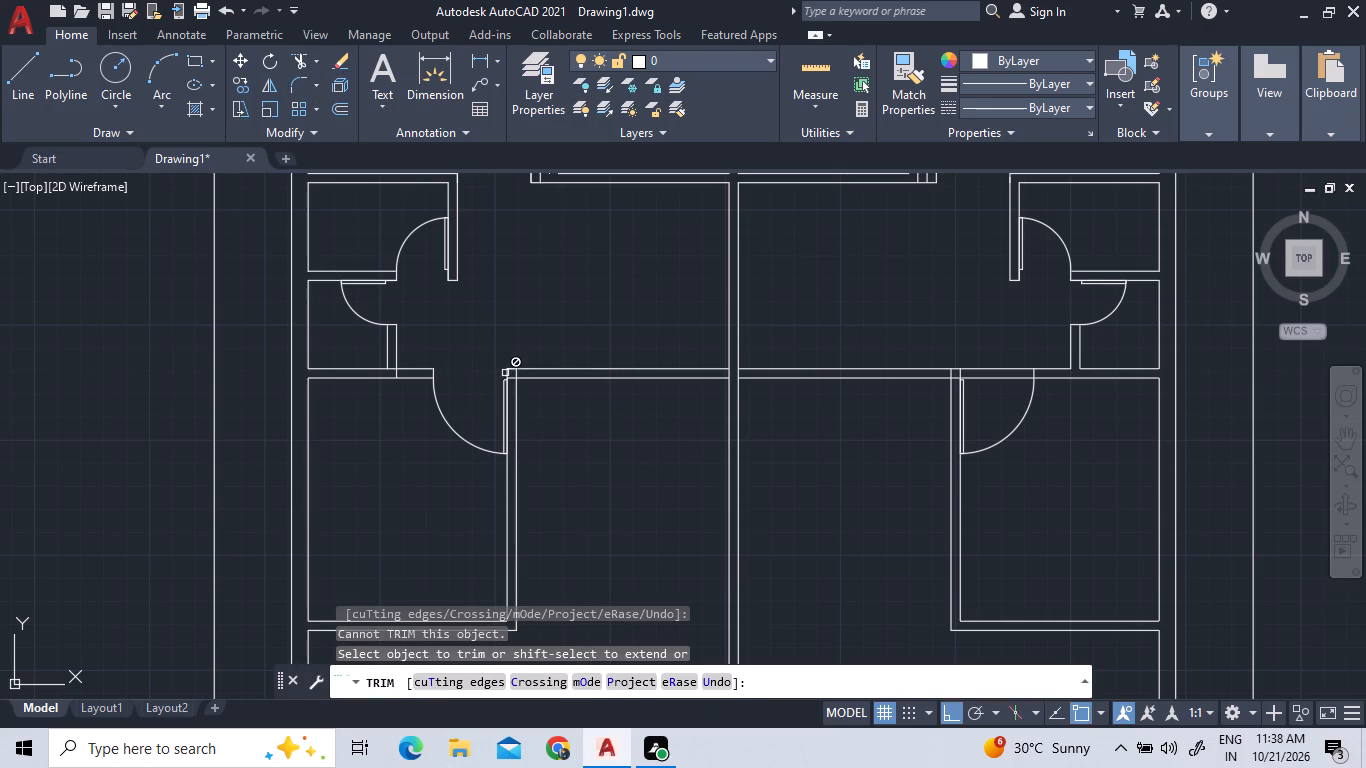
Trim the lower top-wall line out of the left lower room's wall corner beside the door jamb.
scroll(512, 376, "up", 3)
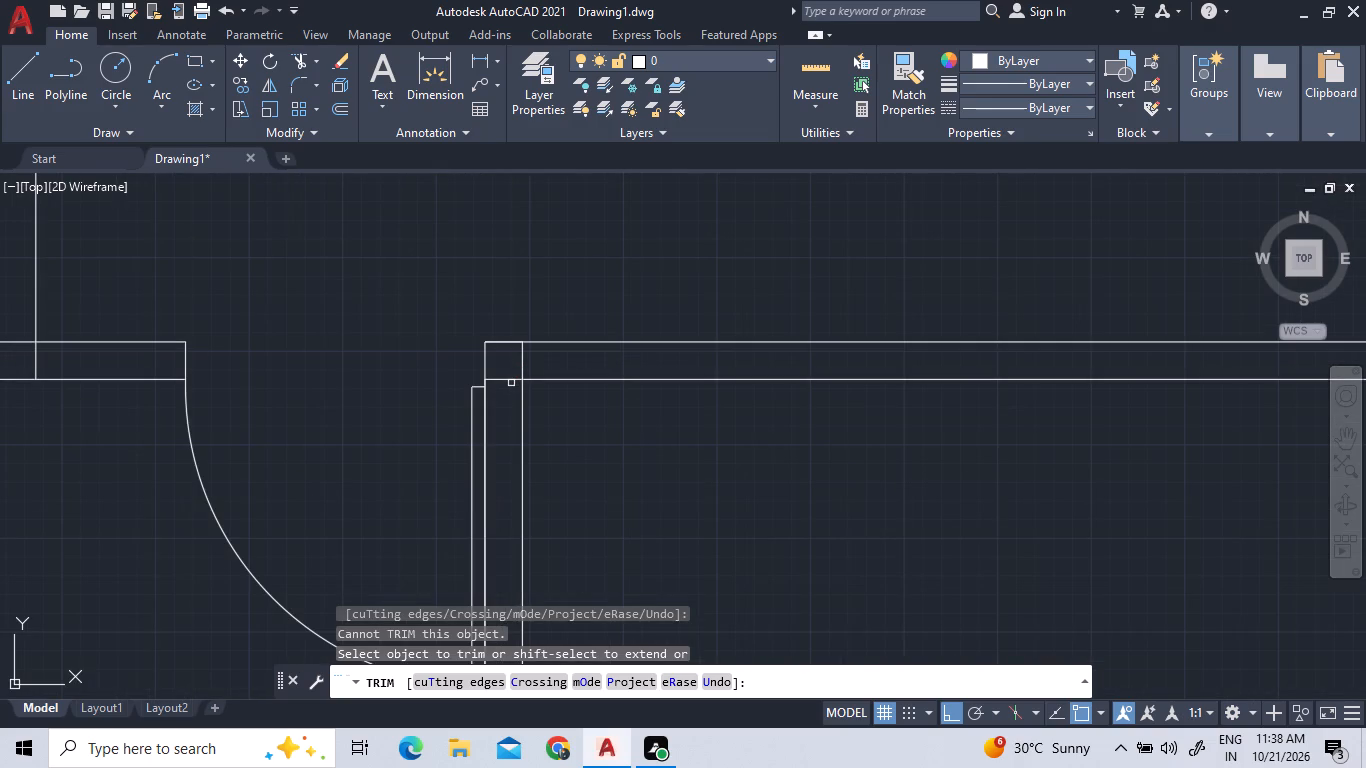
left_click(510, 378)
scroll(581, 378, "down", 4)
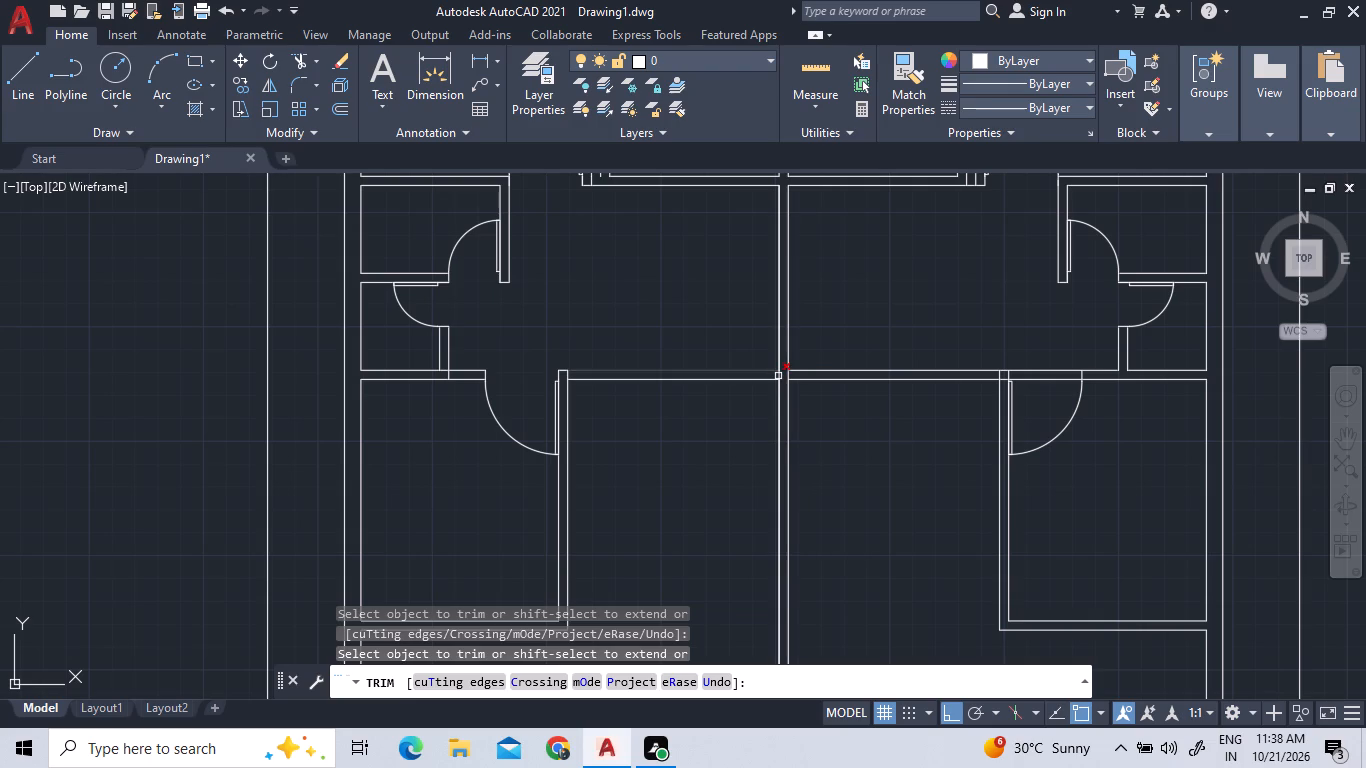
Trim both central party wall lines between the two top-wall lines to open the cross-wall junction.
left_click(778, 376)
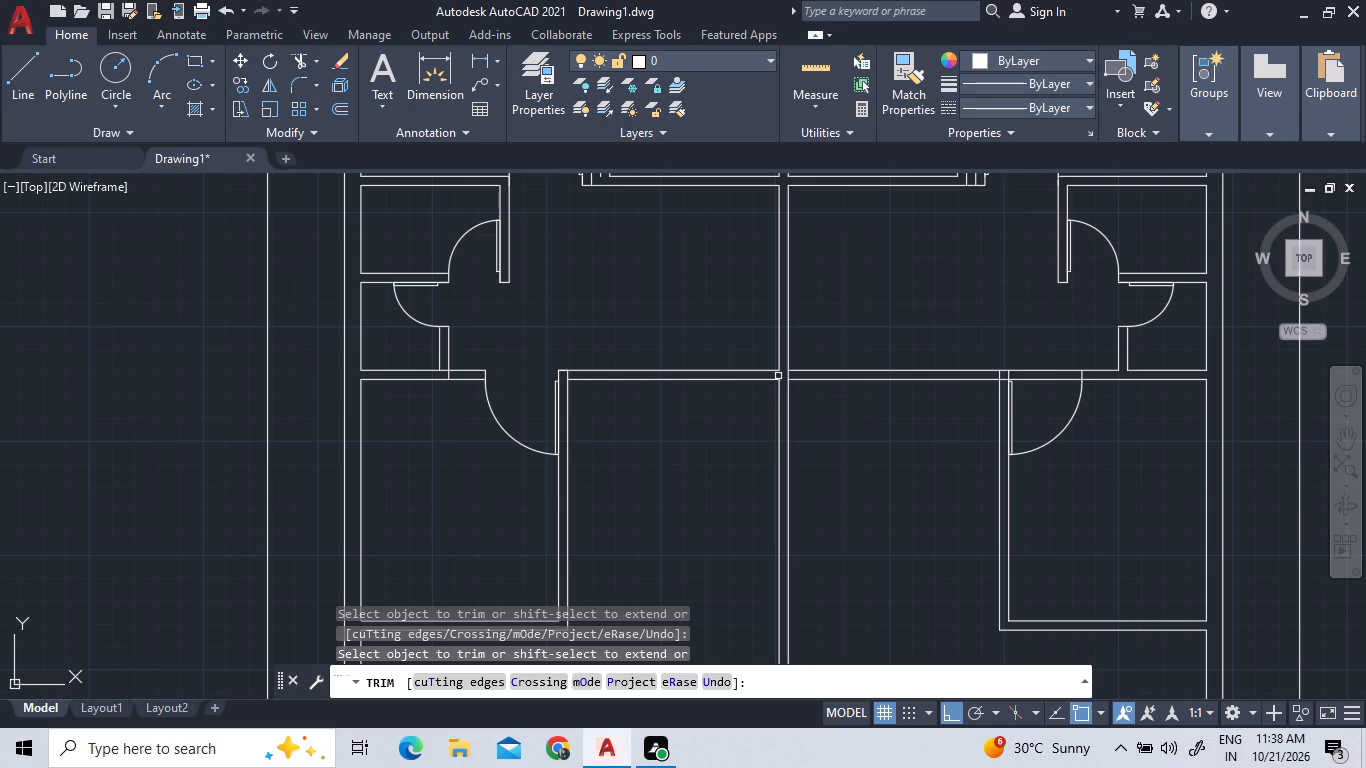
left_click(778, 376)
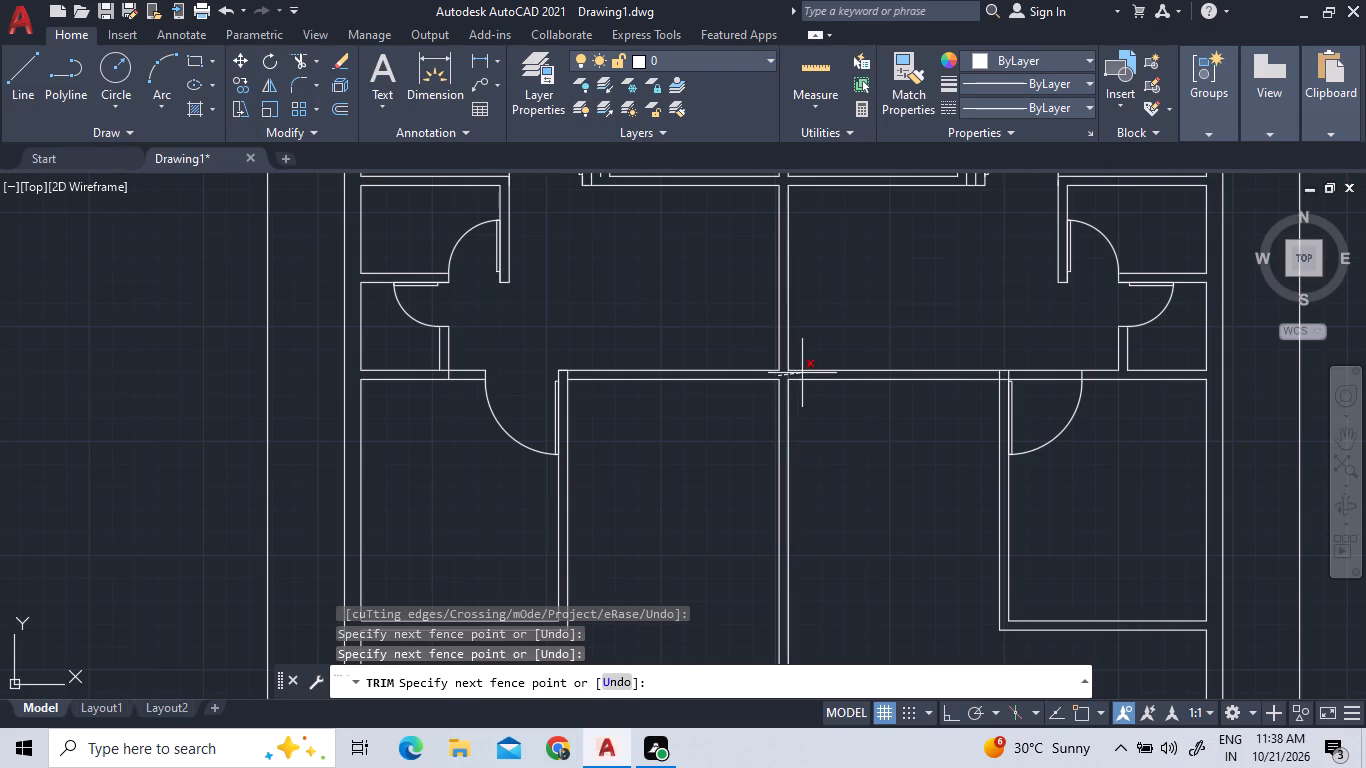
left_click(803, 375)
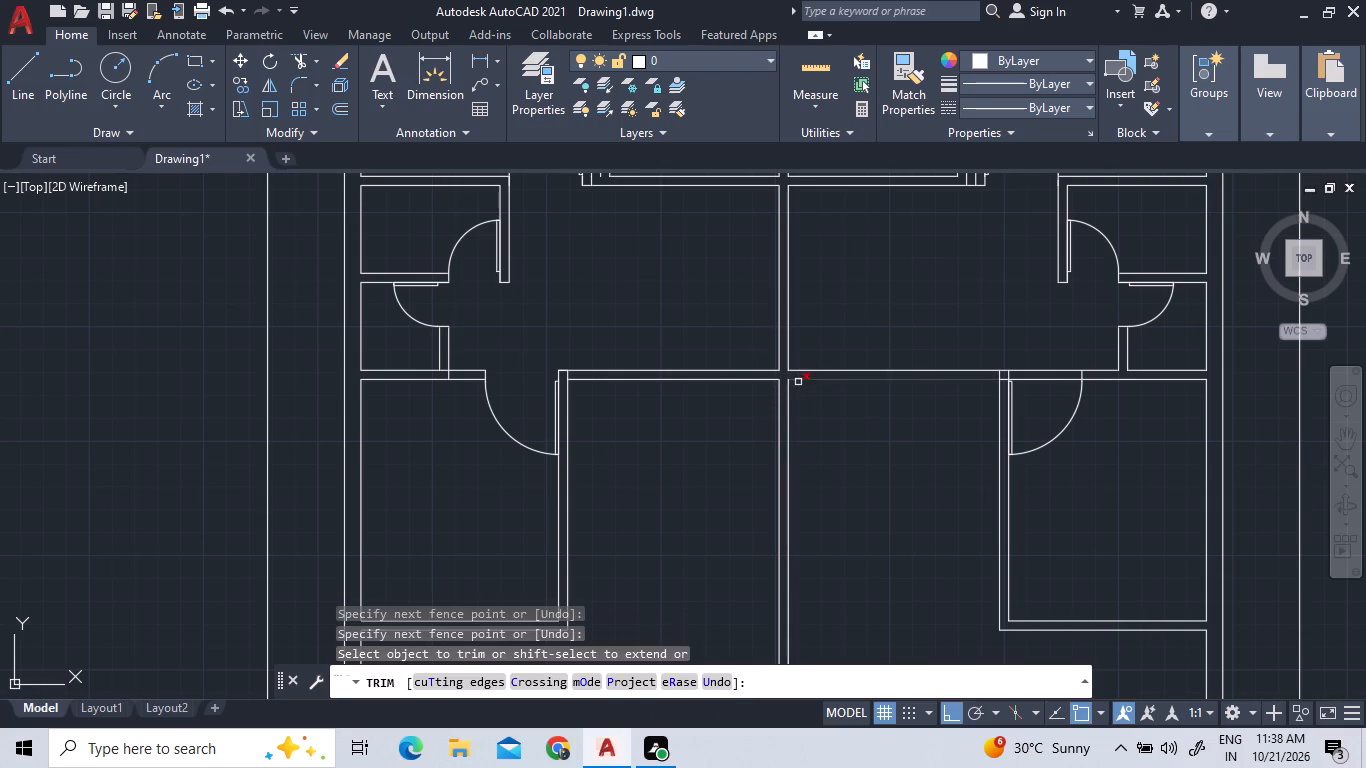
Trim both extended top-wall lines out of the right lower room's door opening.
left_click(1044, 382)
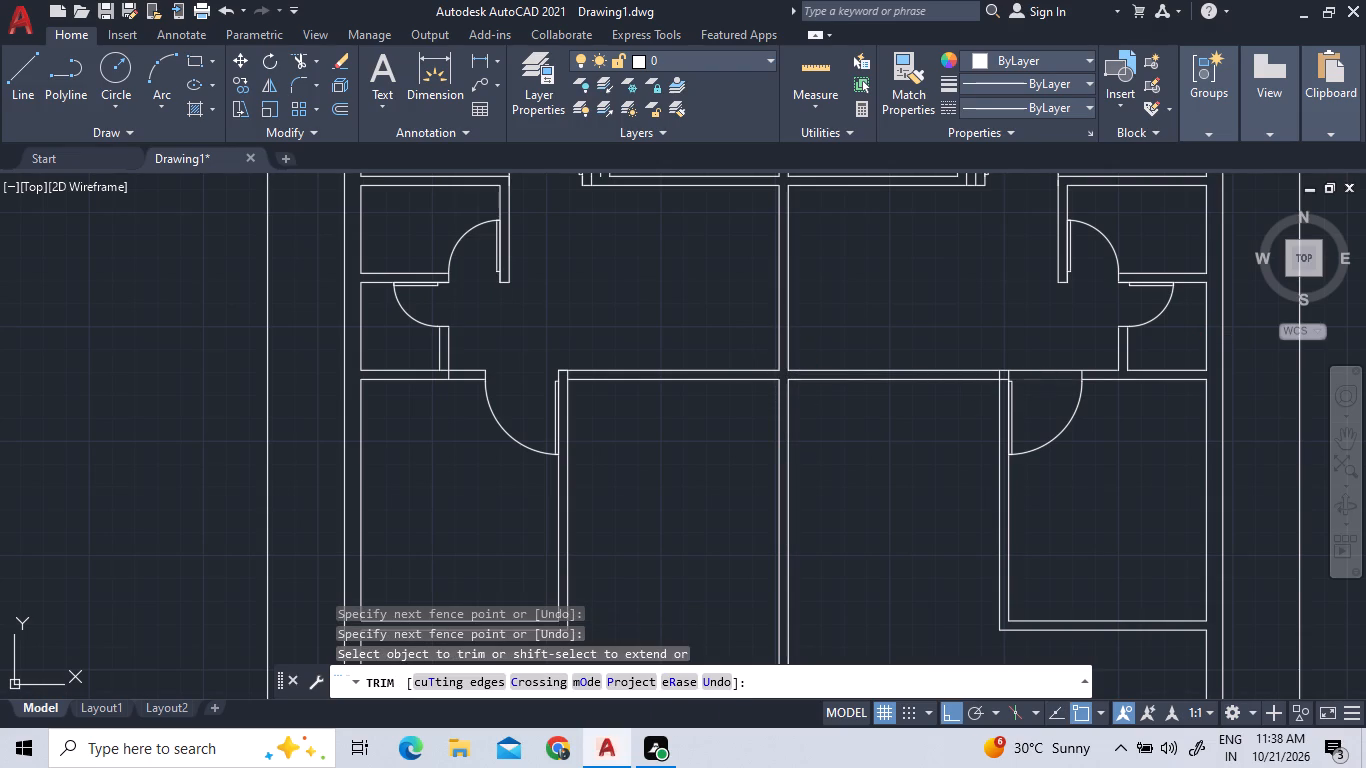
left_click(1042, 372)
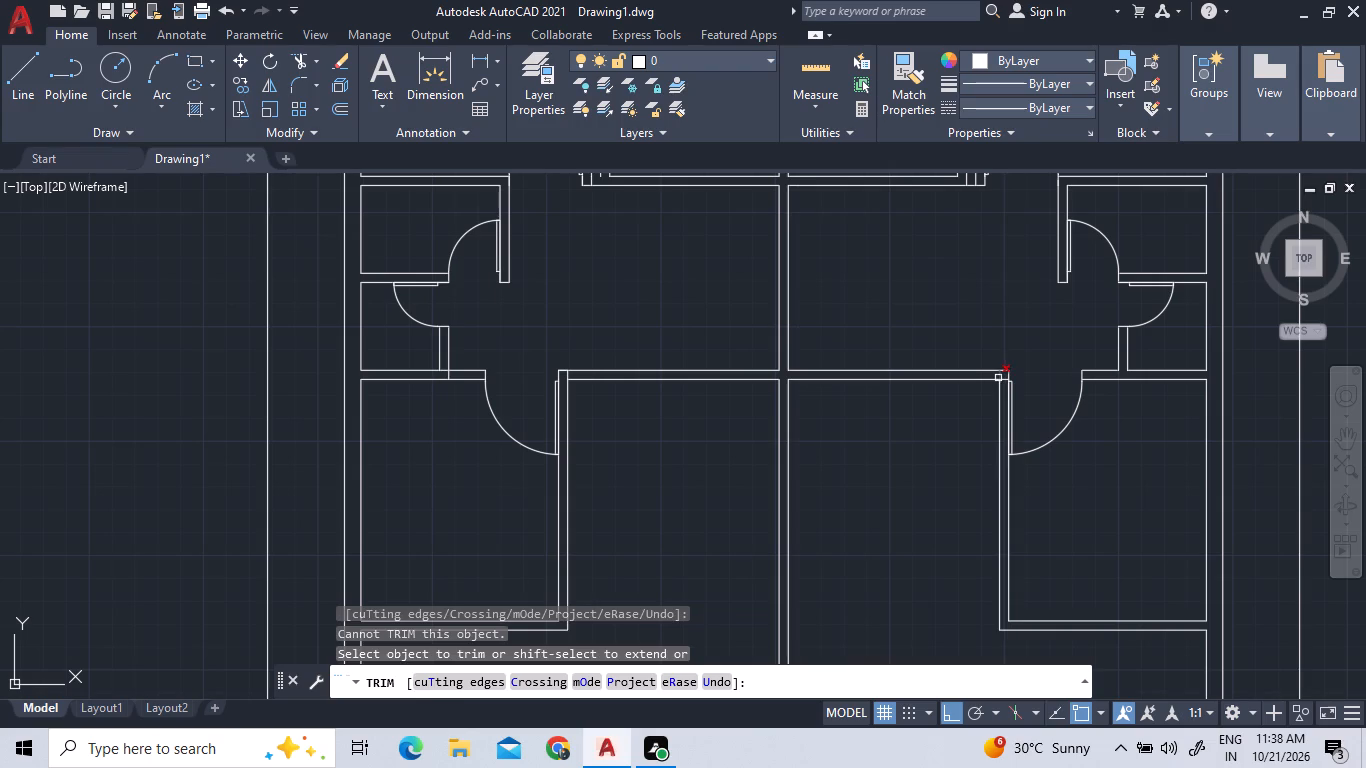
Trim the lower top-wall line out of the right lower room's wall corner beside the door jamb.
scroll(1002, 379, "up", 3)
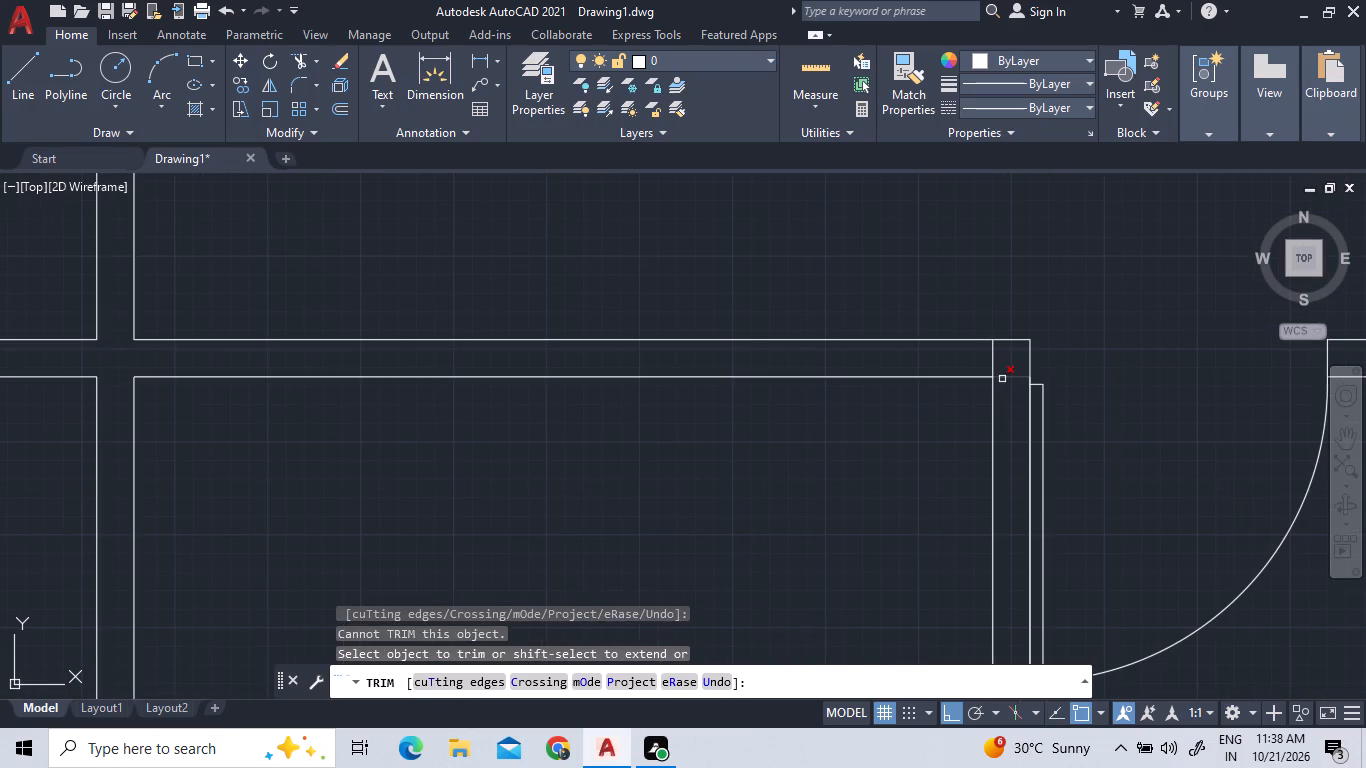
left_click(1006, 377)
scroll(930, 389, "down", 3)
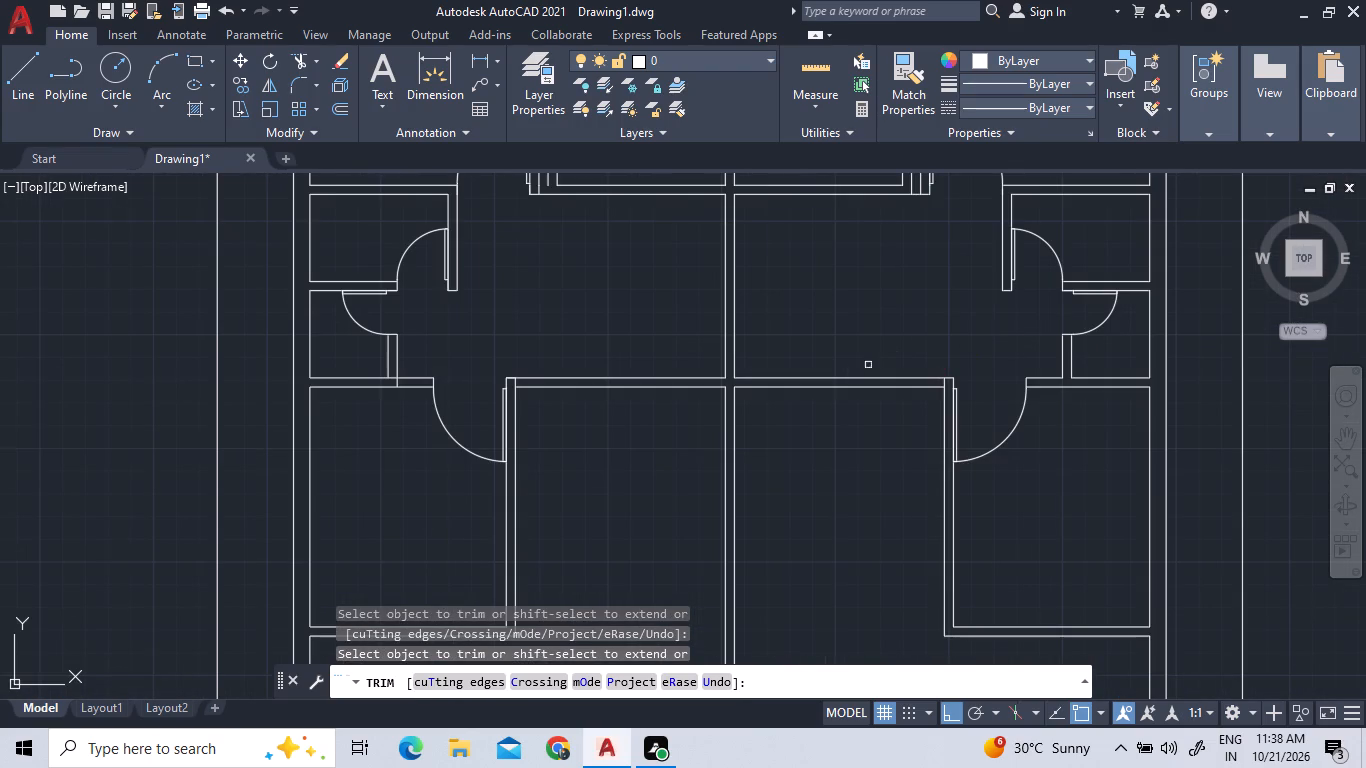
scroll(813, 443, "down", 3)
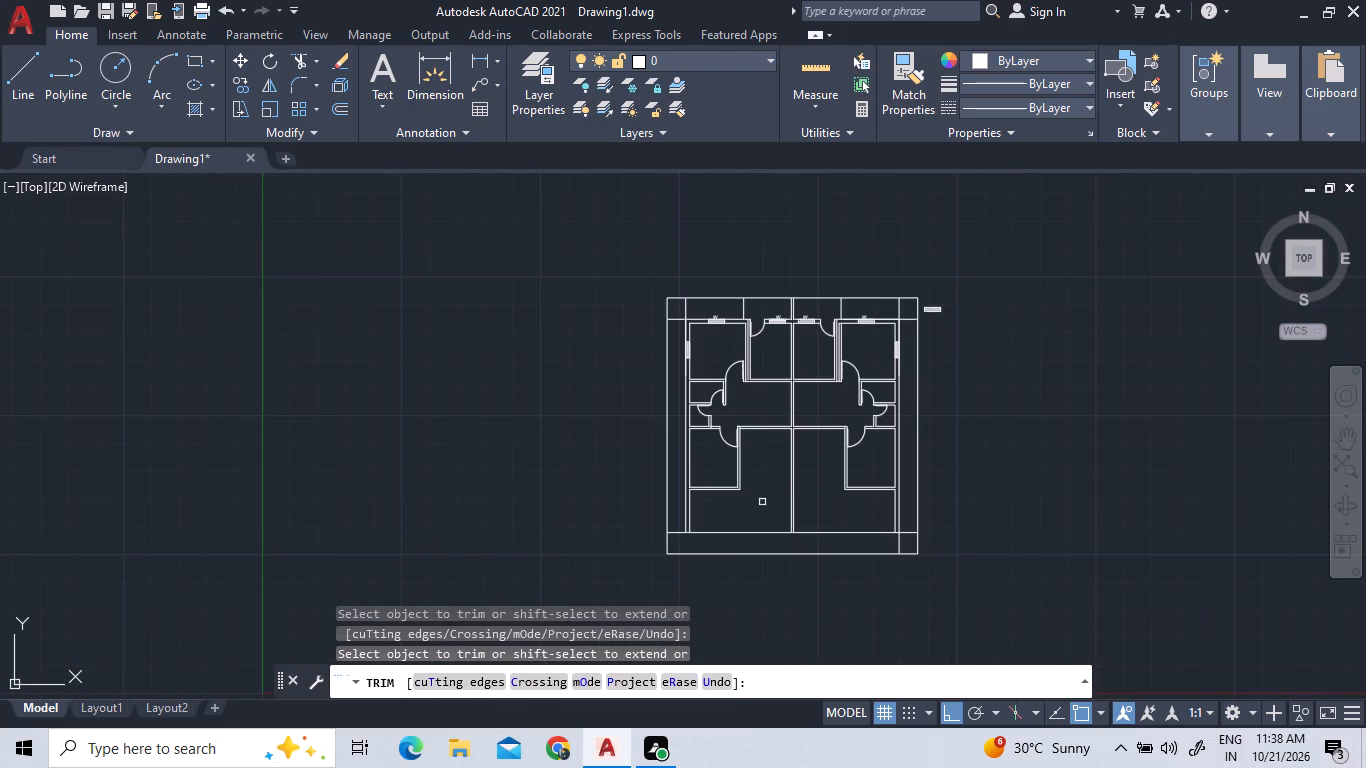
right_click(755, 507)
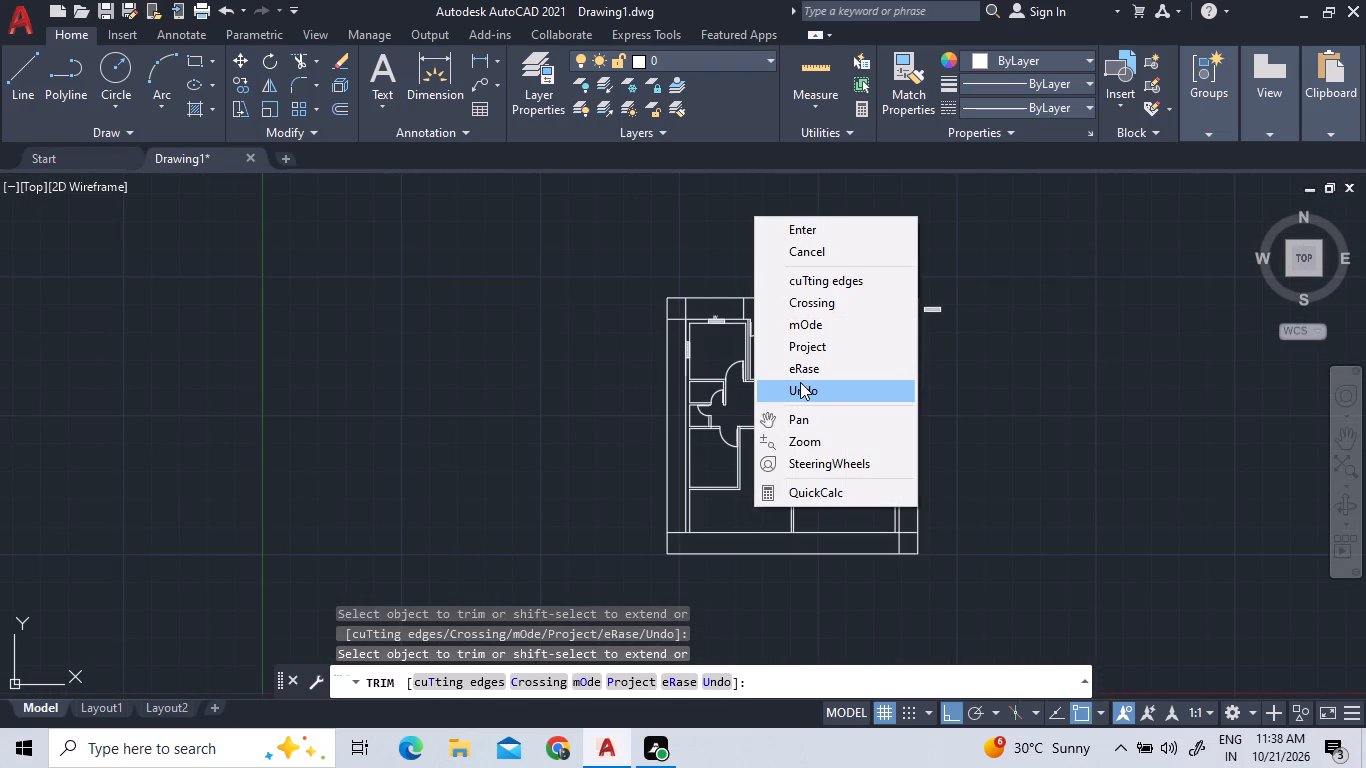
left_click(790, 259)
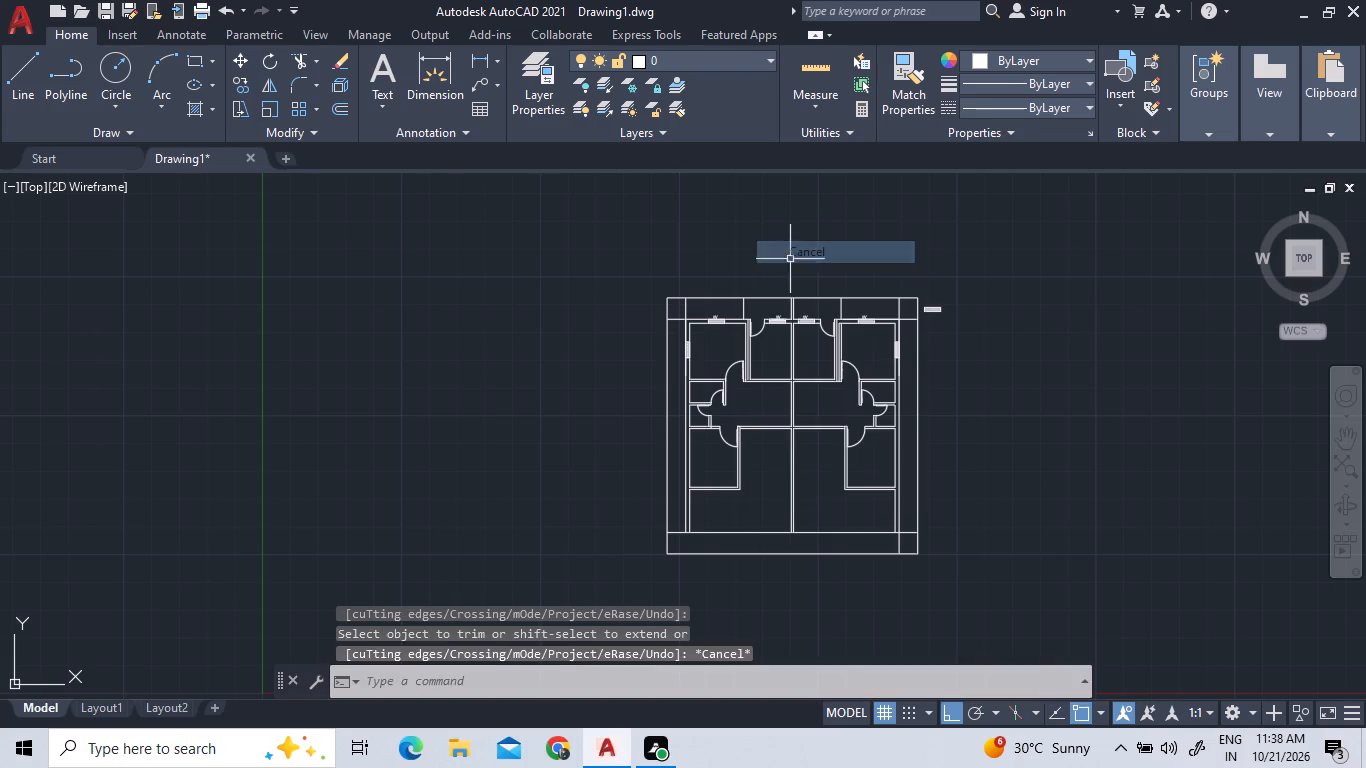
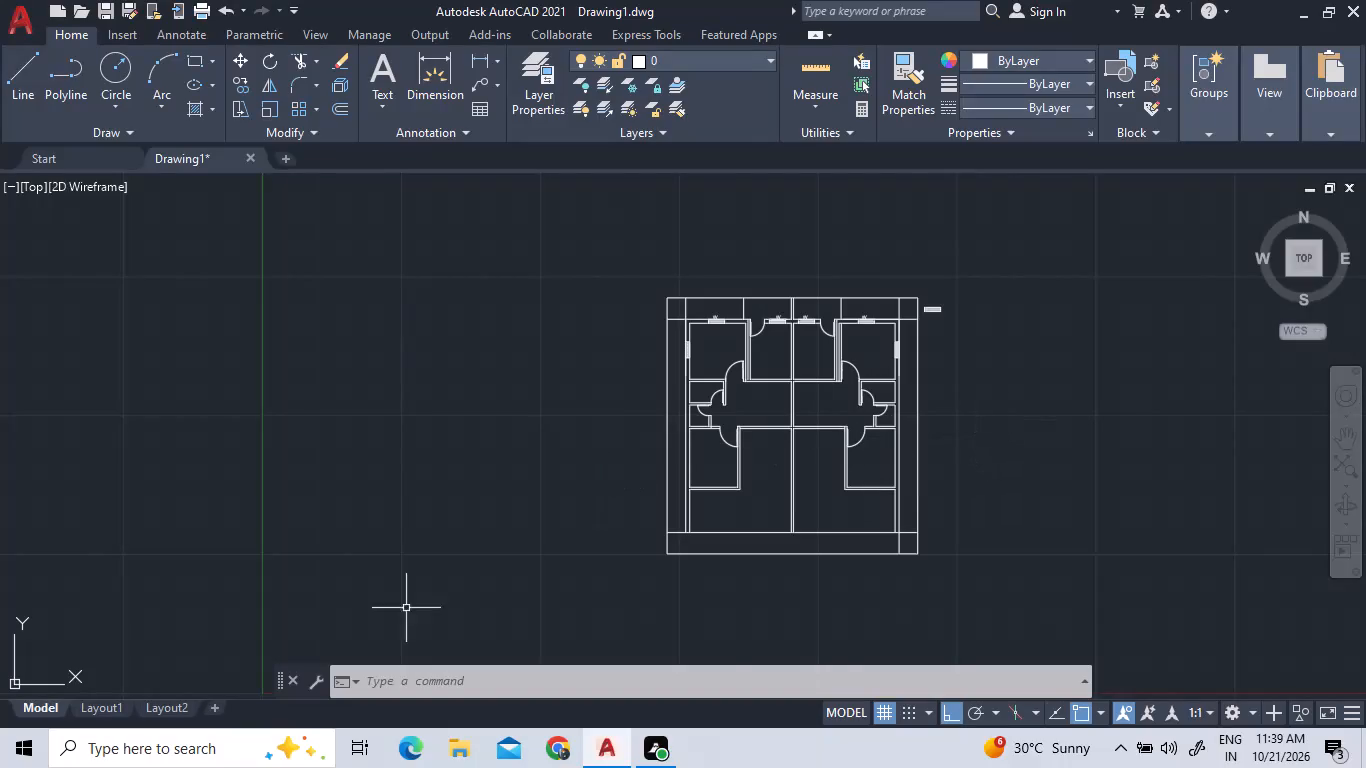
Extend both bottom-wall lines of the left and right lower rooms to the central party wall, and the right room's lower line to the outer wall.
scroll(900, 532, "up", 2)
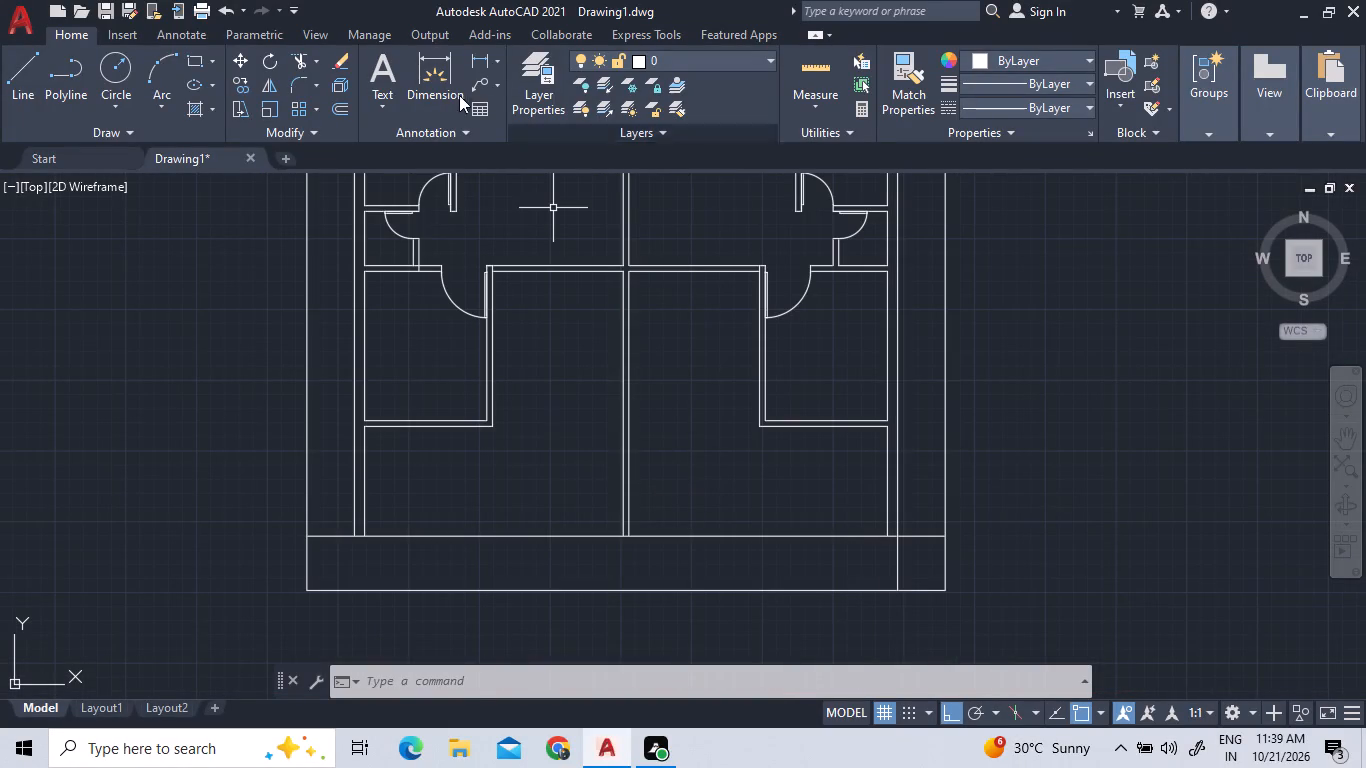
left_click(315, 56)
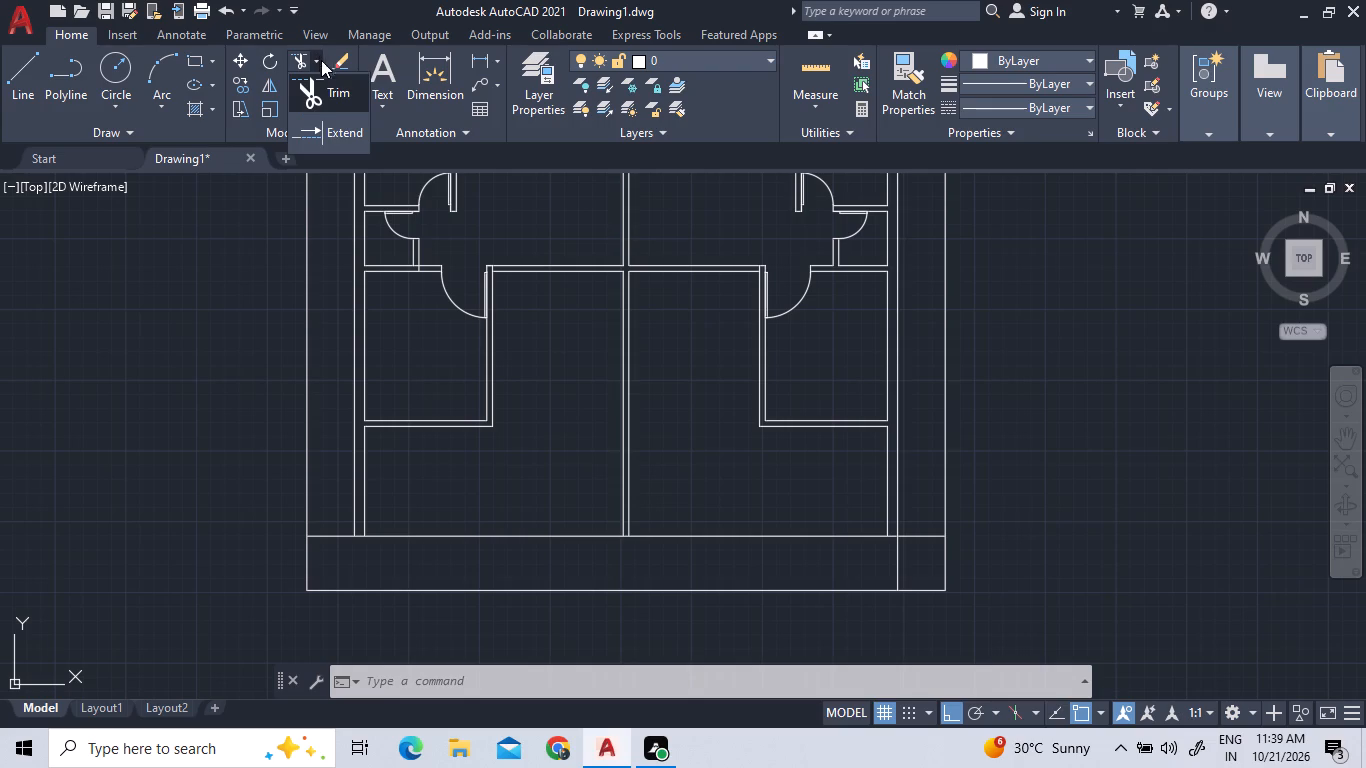
left_click(334, 126)
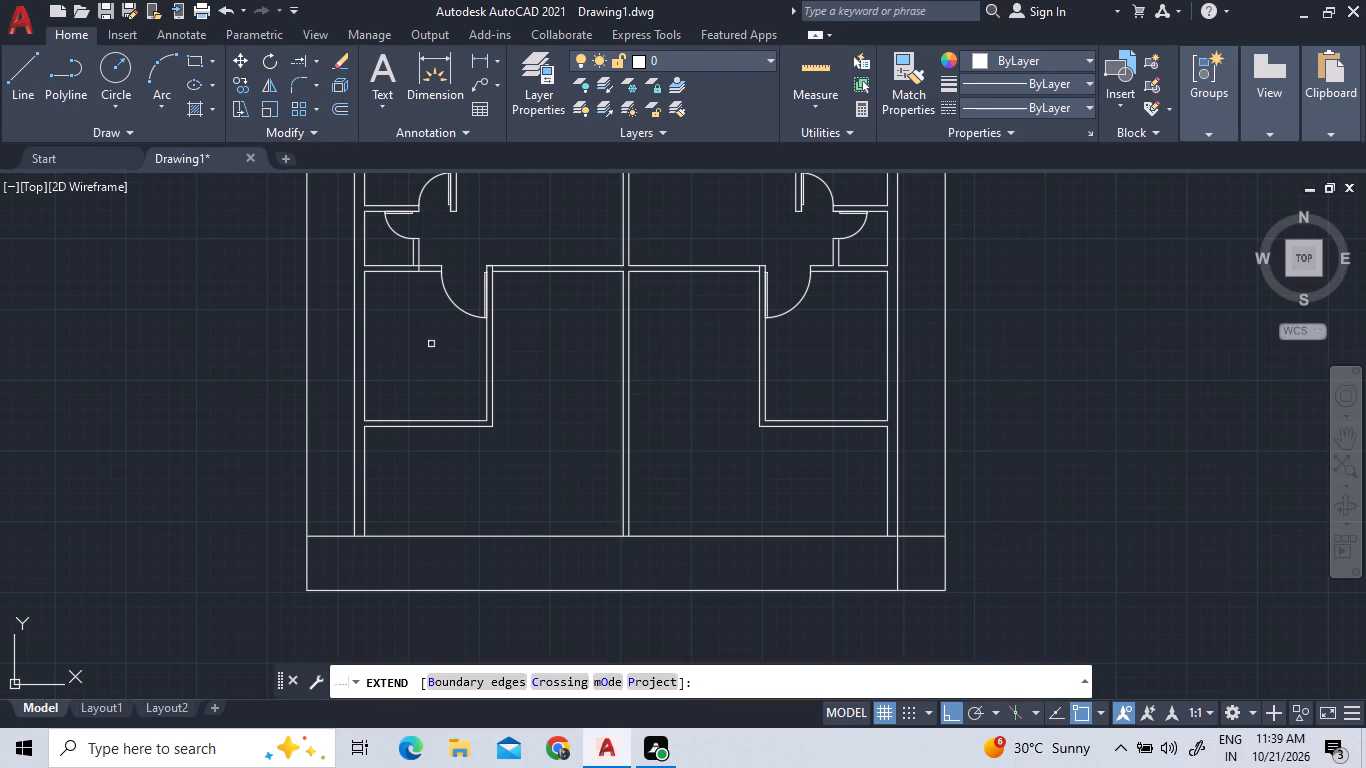
left_click(488, 427)
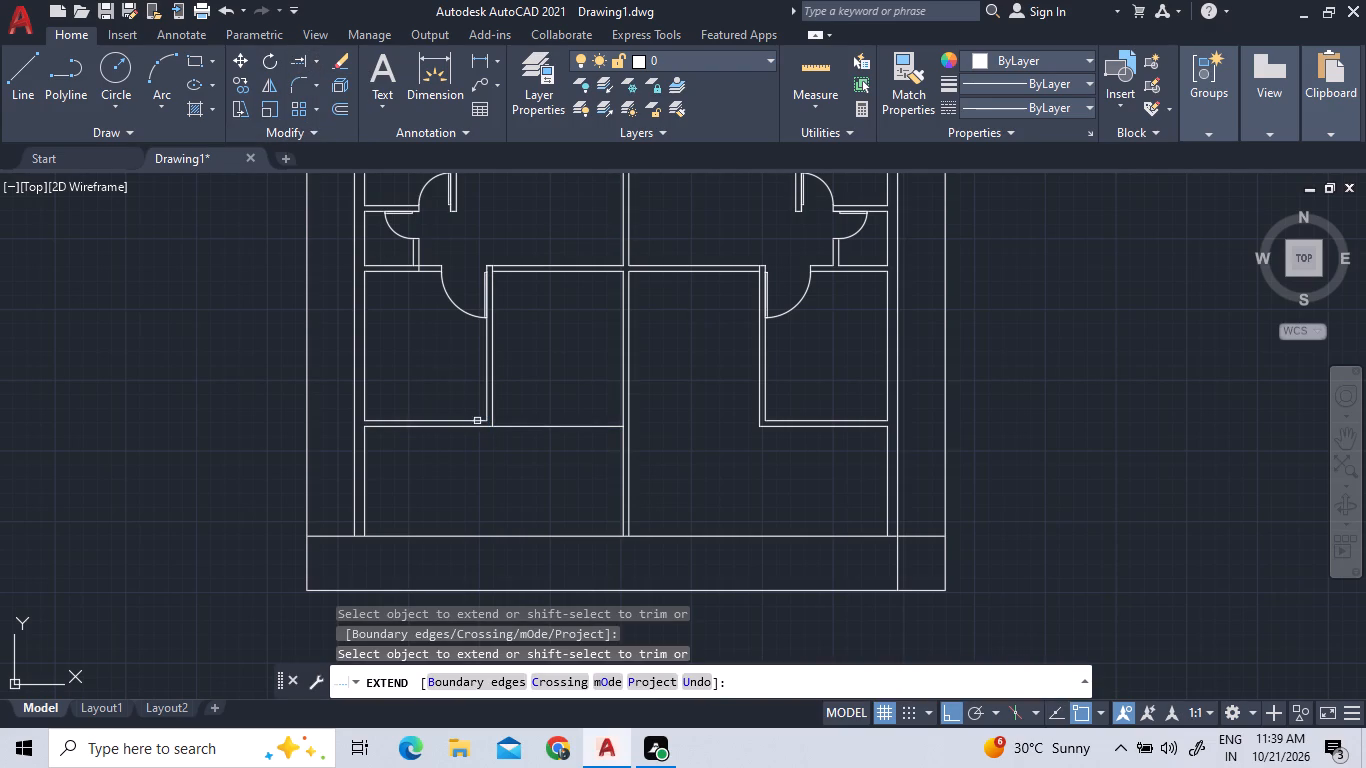
left_click(828, 427)
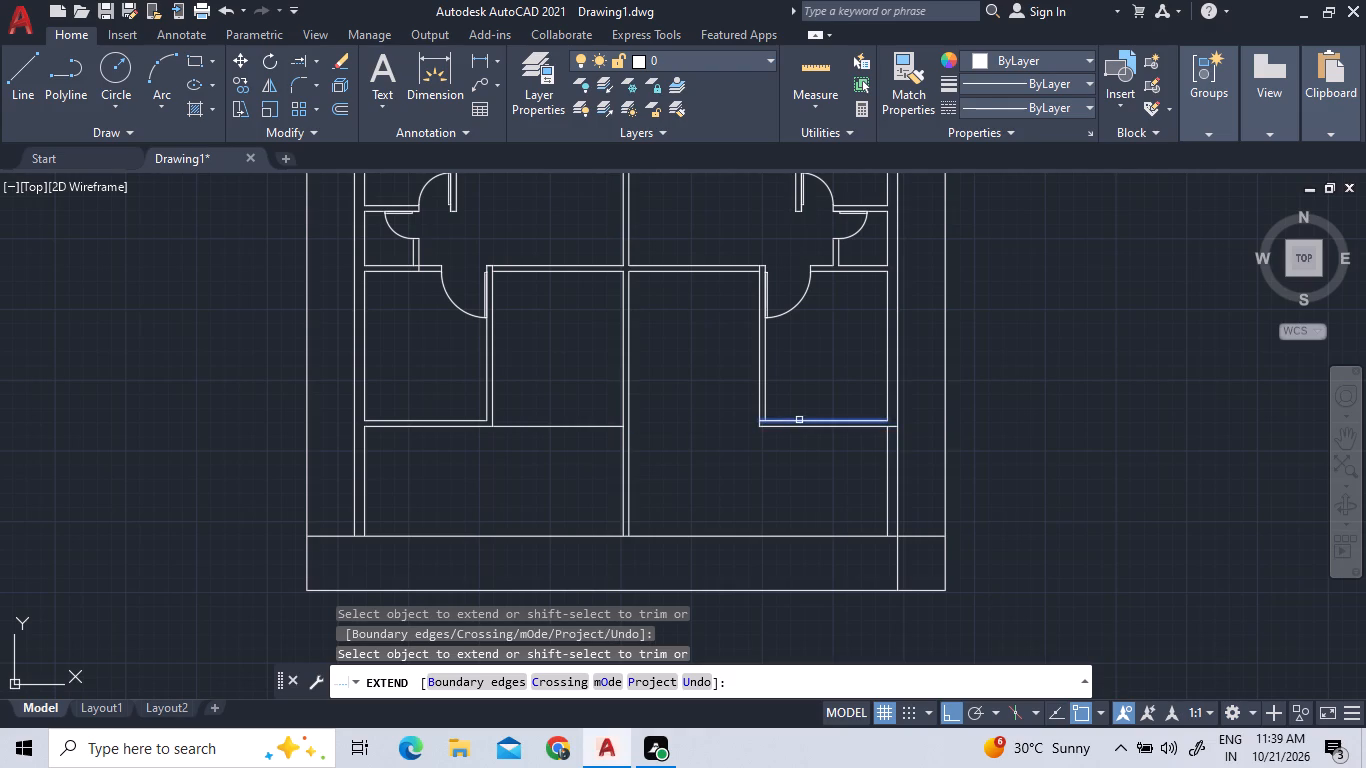
left_click(794, 425)
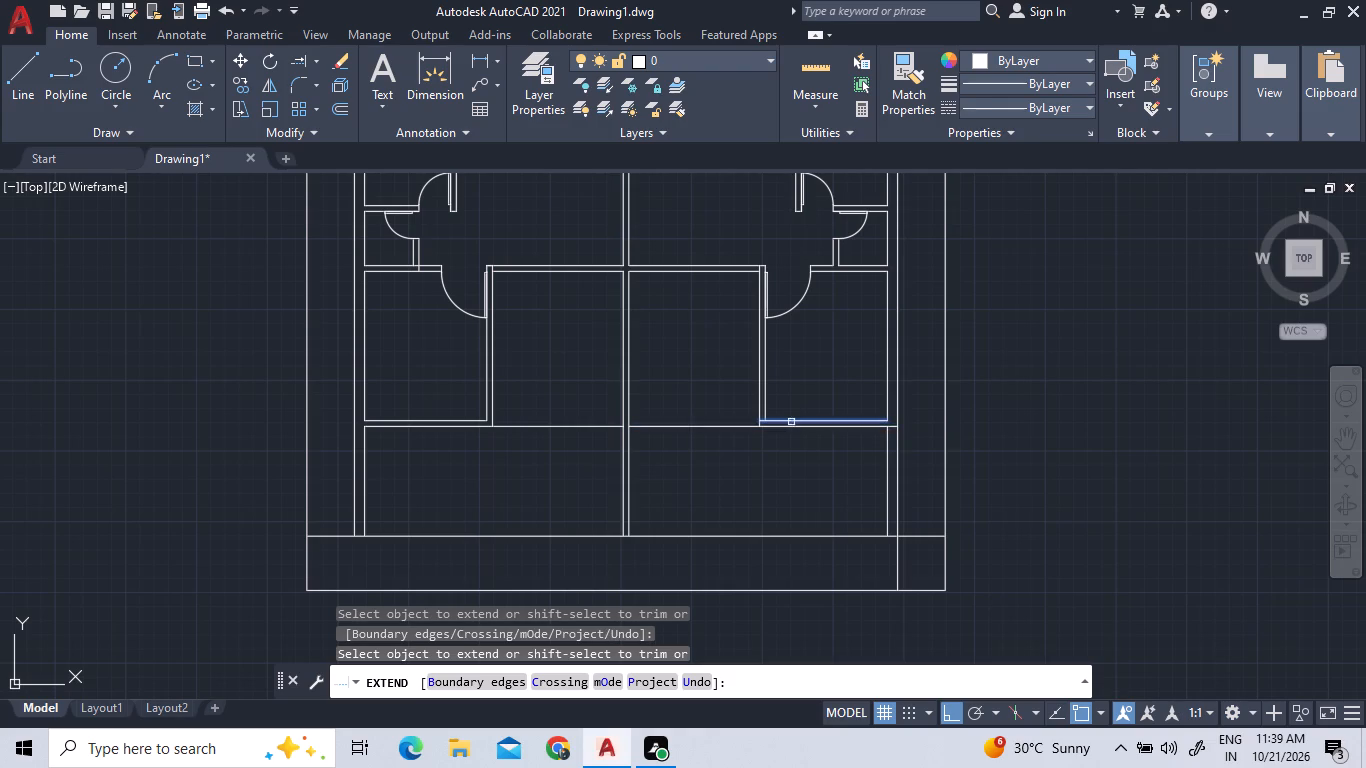
triple_click(779, 419)
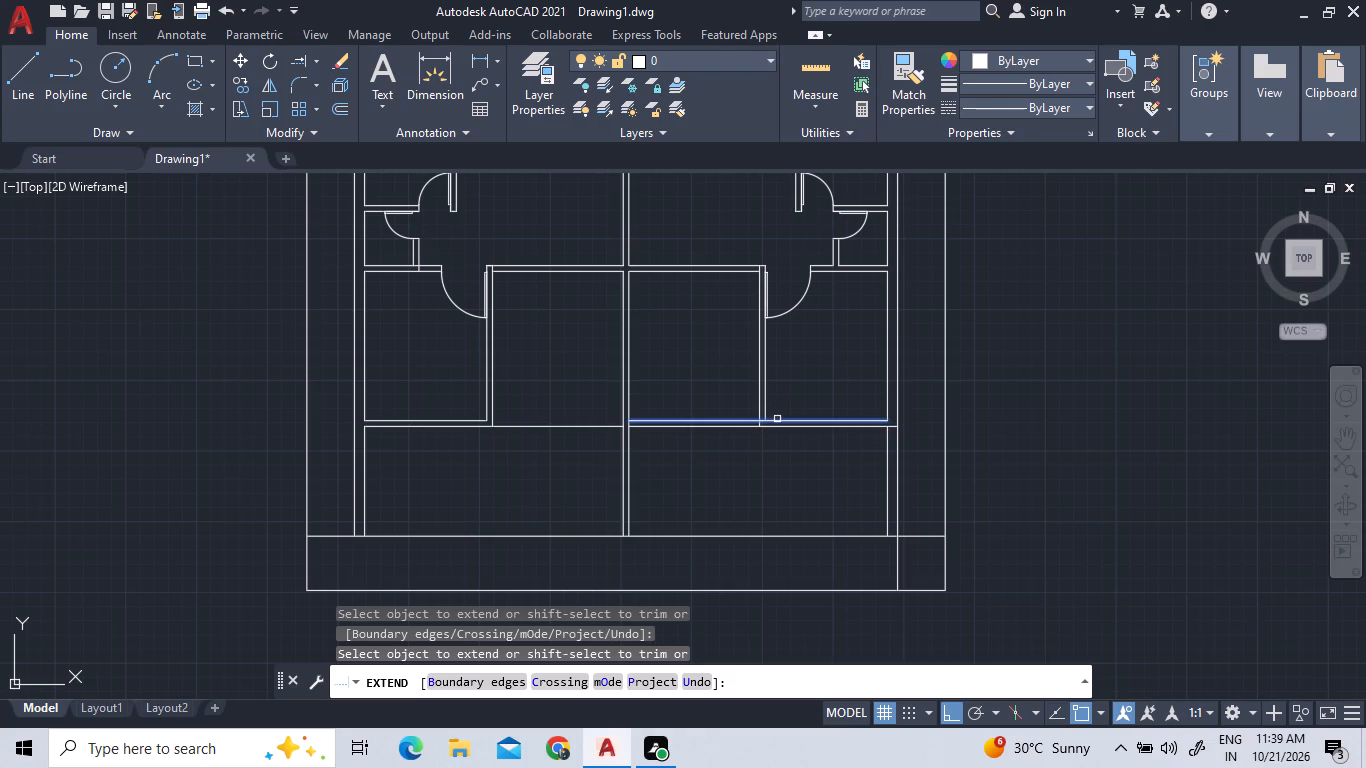
triple_click(481, 419)
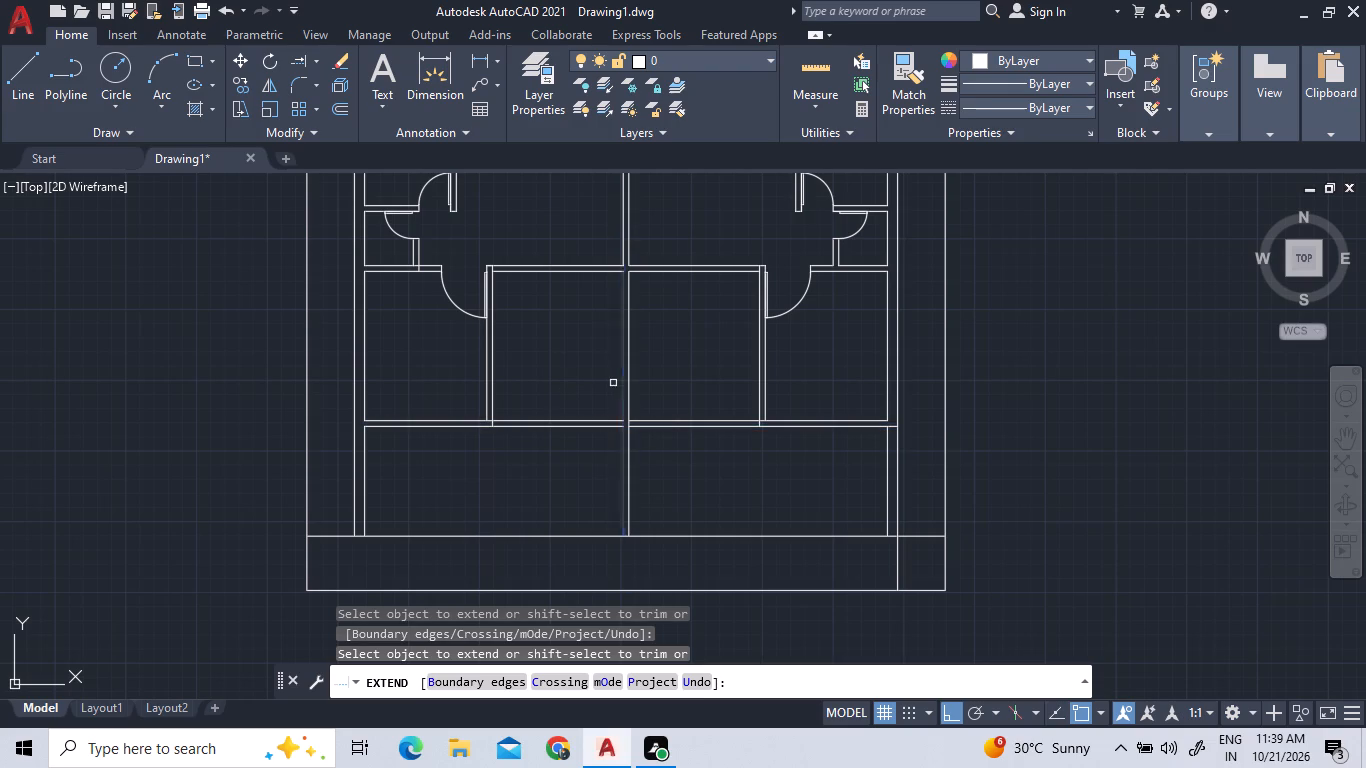
scroll(654, 427, "up", 1)
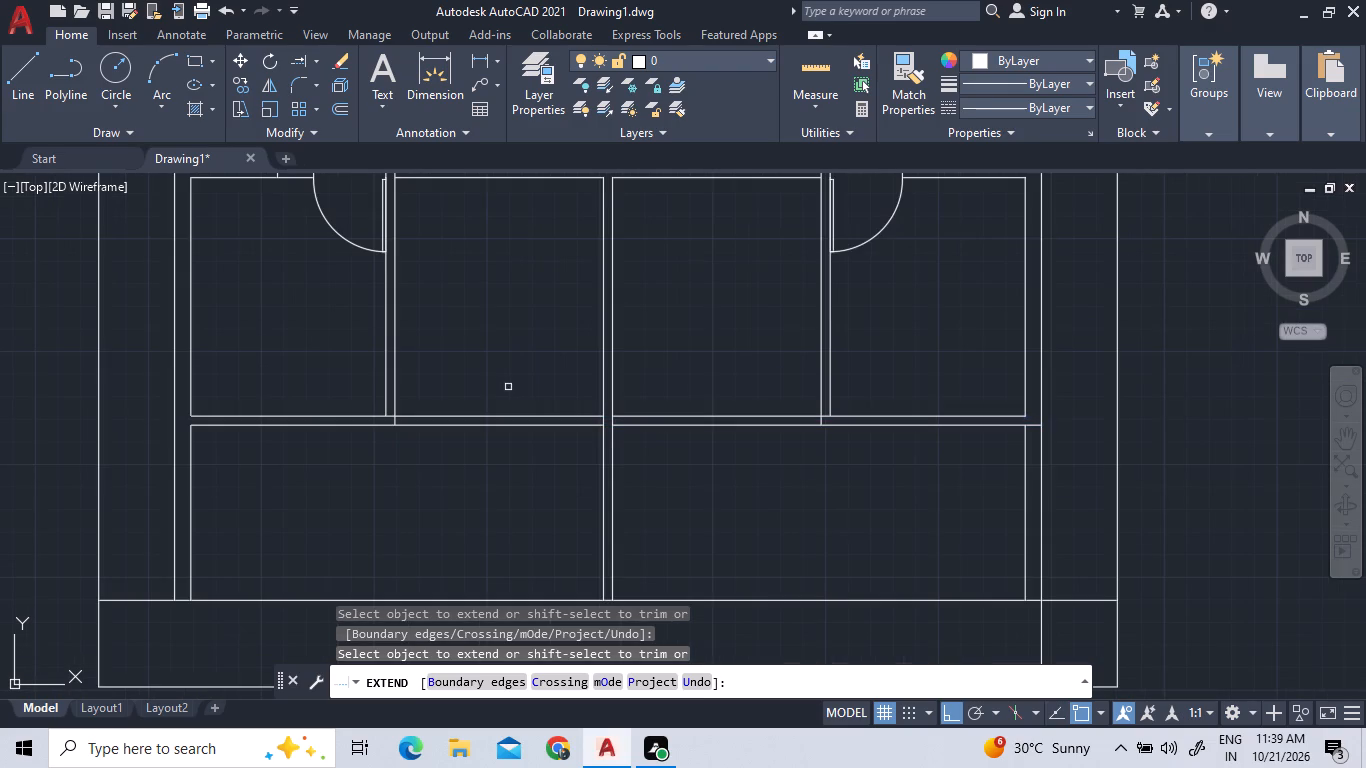
scroll(505, 353, "down", 1)
right_click(493, 357)
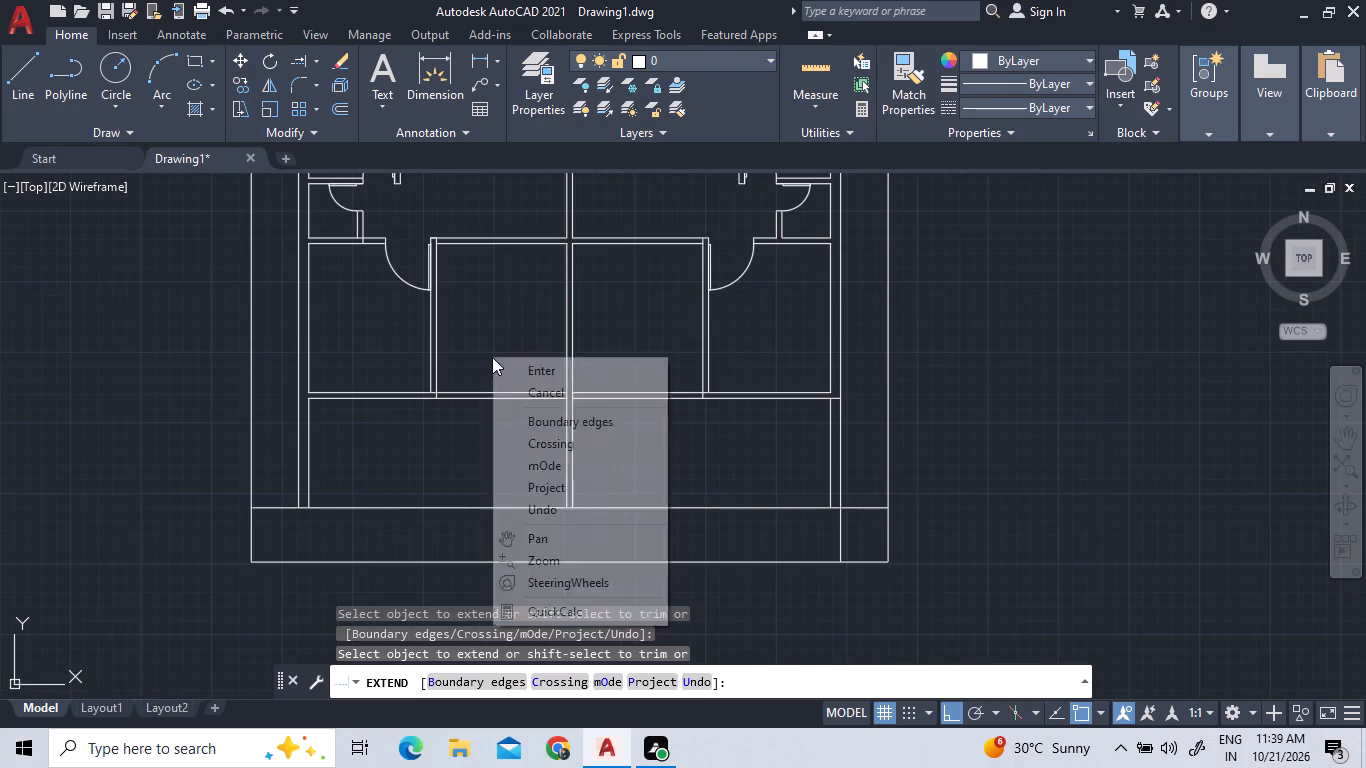
left_click(533, 367)
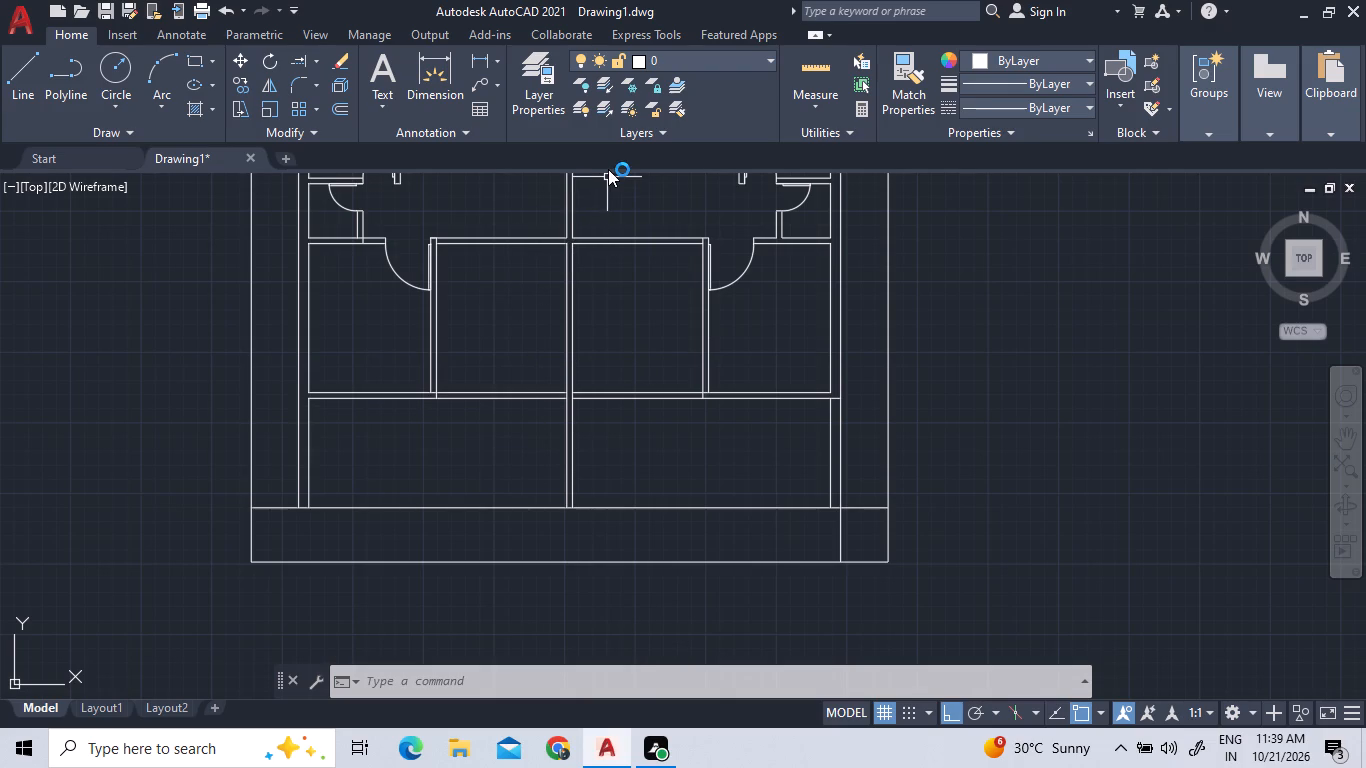
Quick-measure the spaces on both sides of the central party wall, above and below the extended walls.
scroll(608, 169, "up", 4)
scroll(580, 204, "down", 2)
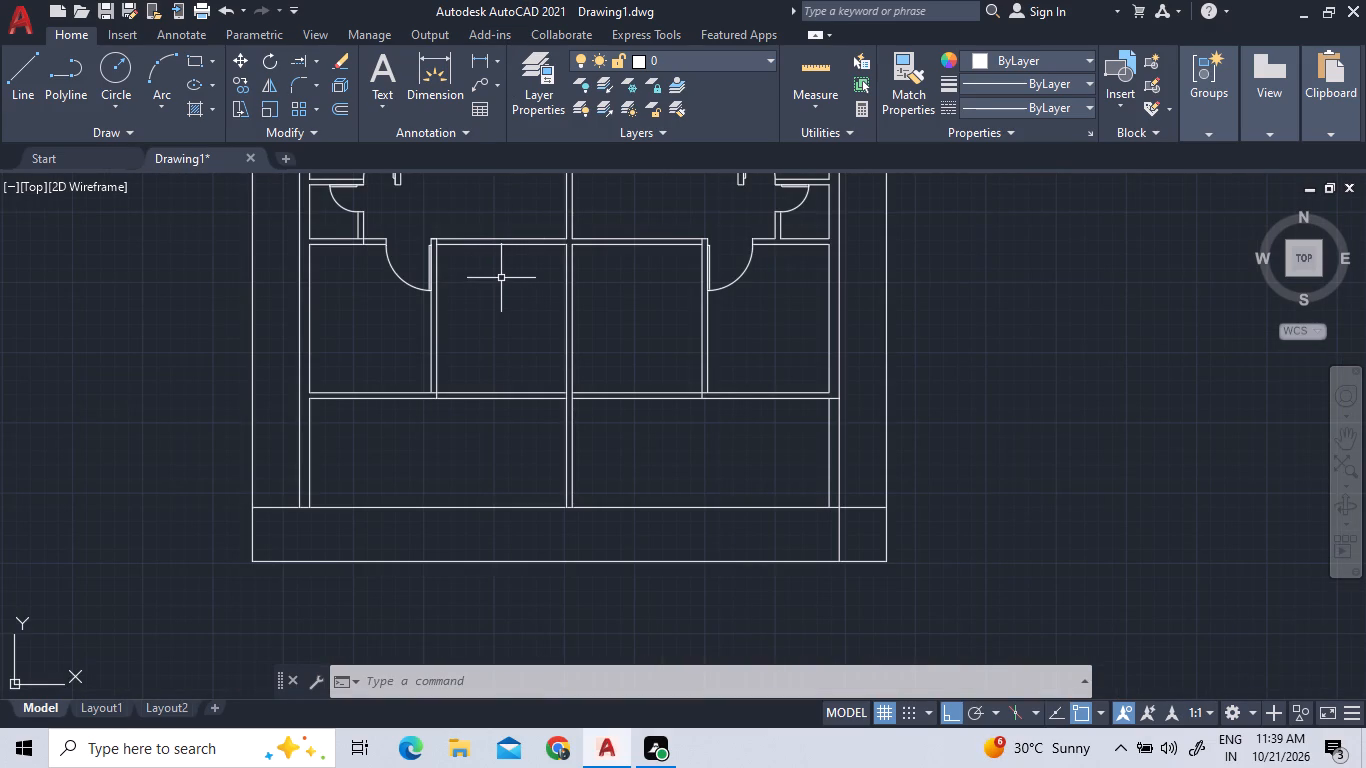
left_click(816, 57)
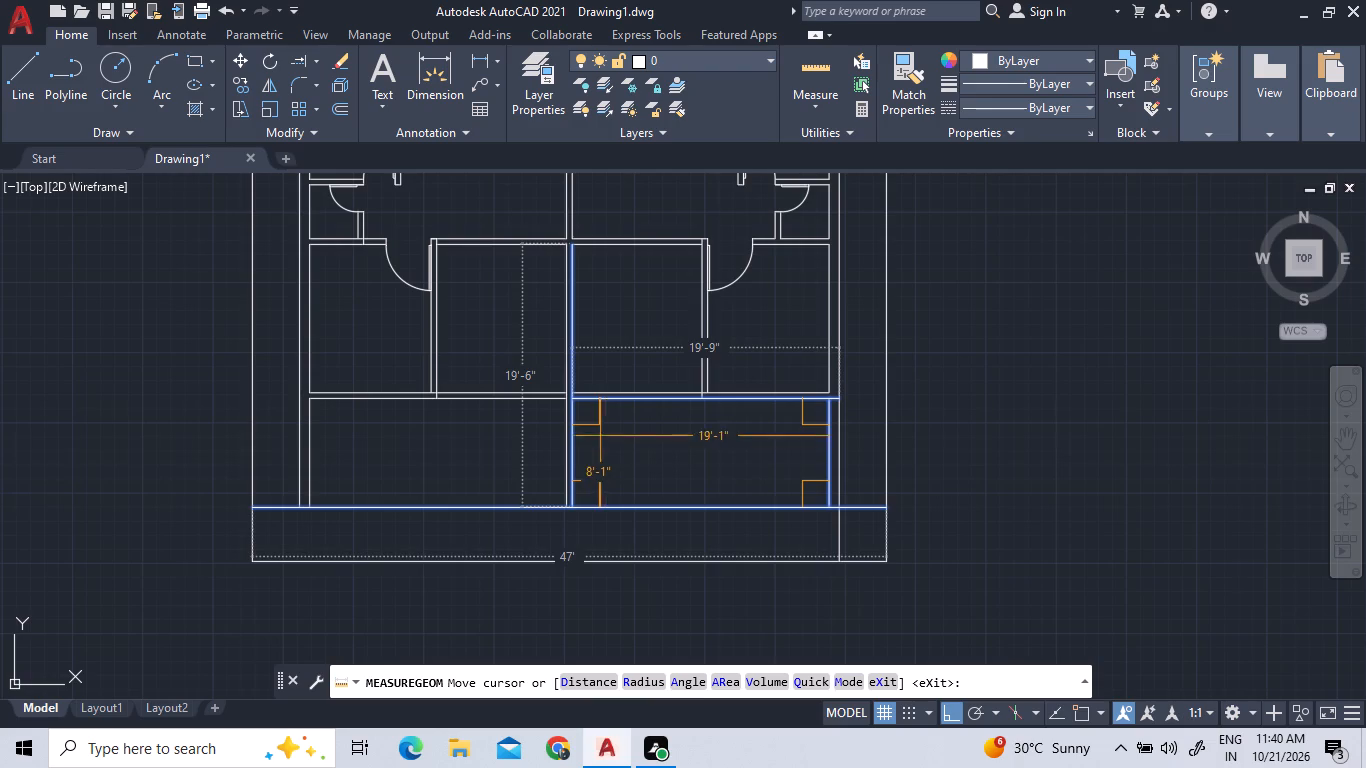
scroll(556, 366, "up", 2)
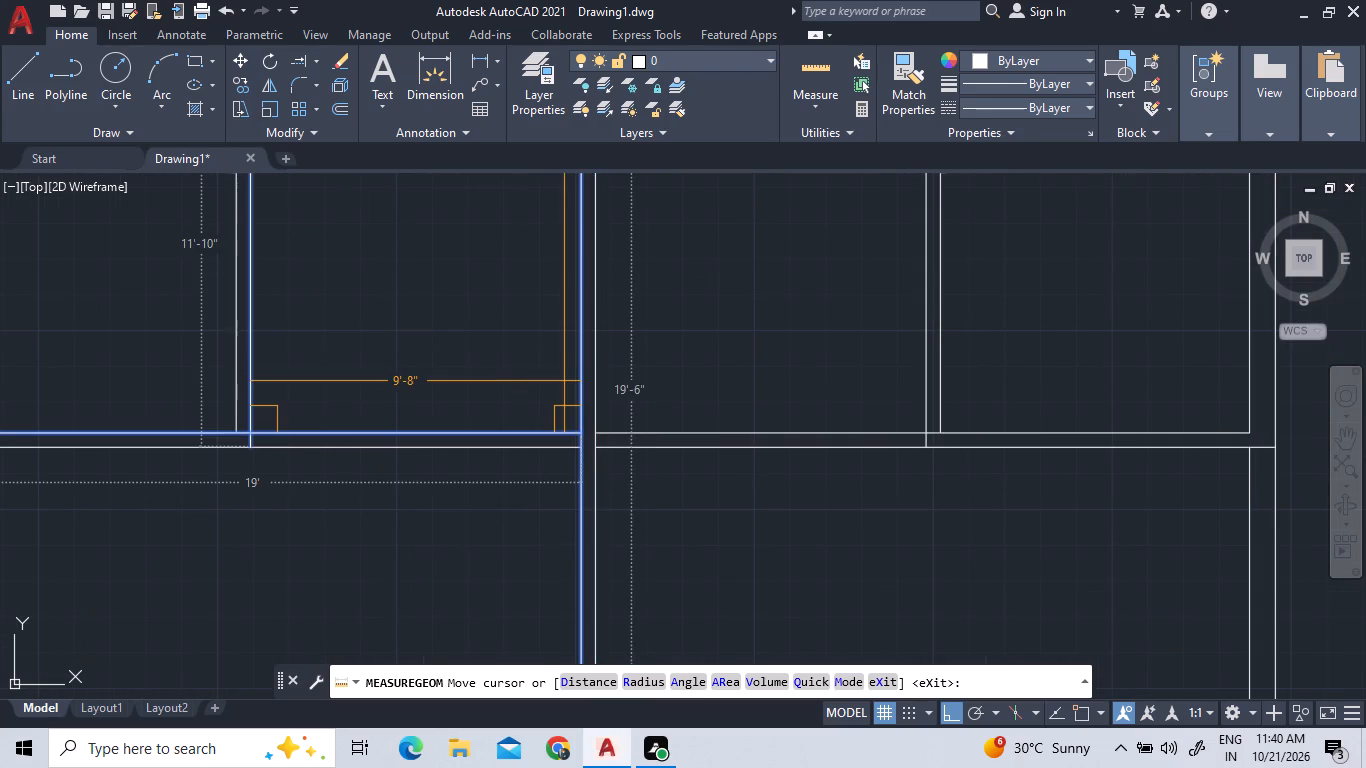
scroll(564, 381, "down", 1)
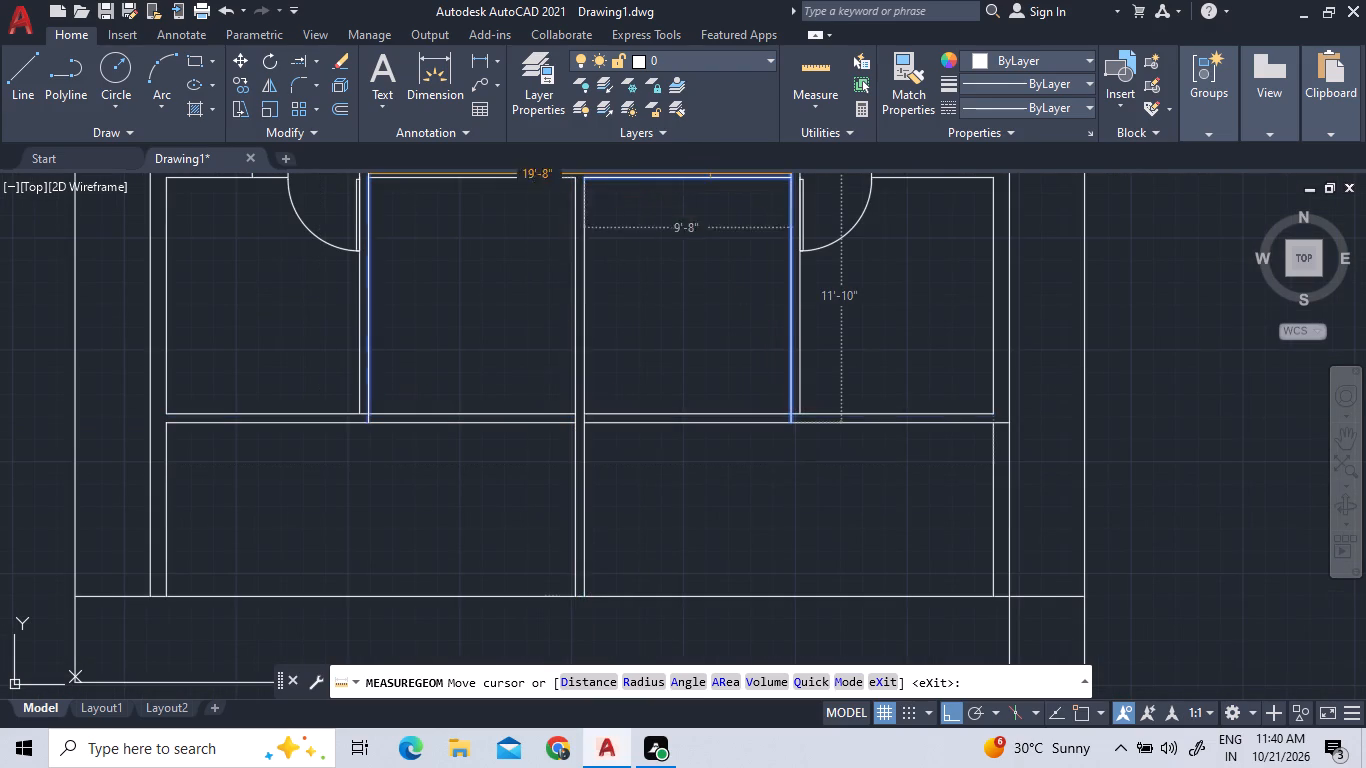
right_click(690, 228)
scroll(712, 272, "down", 1)
left_click(713, 277)
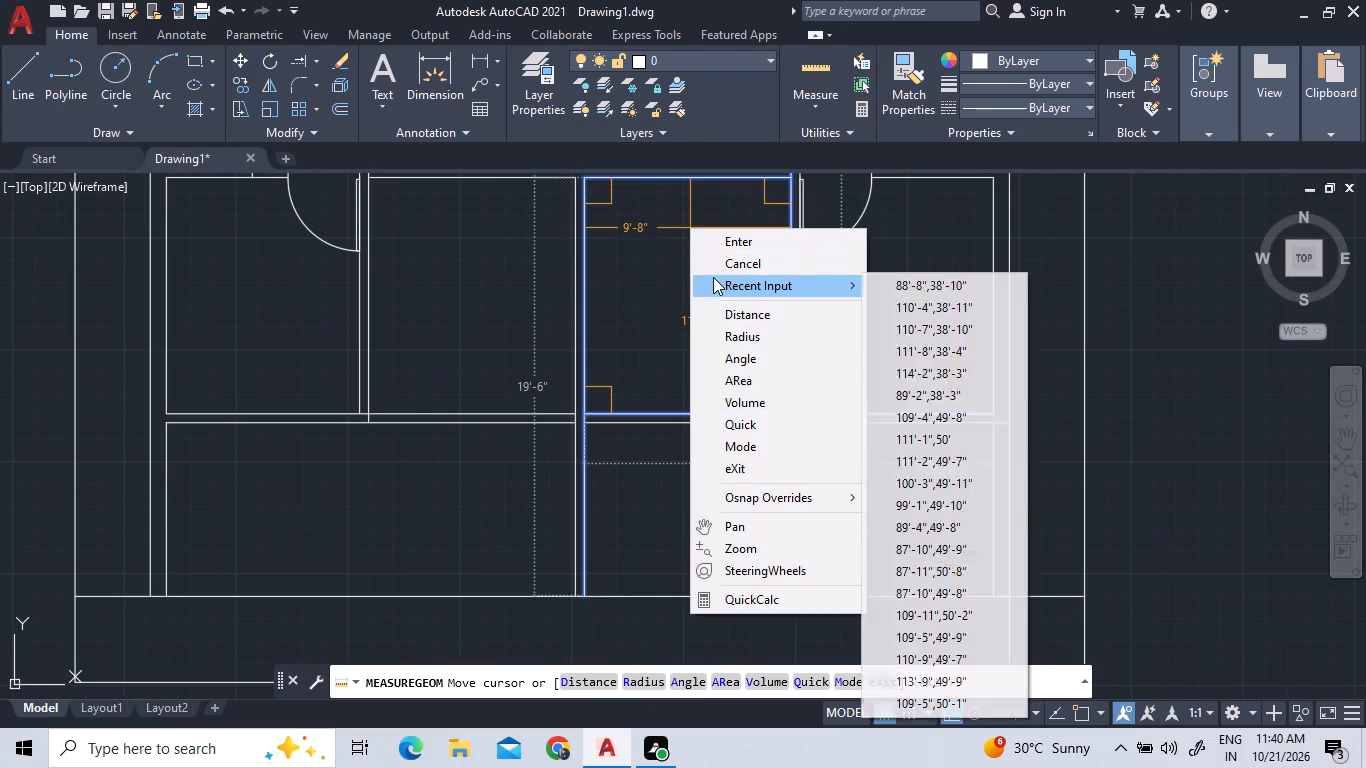
left_click(726, 274)
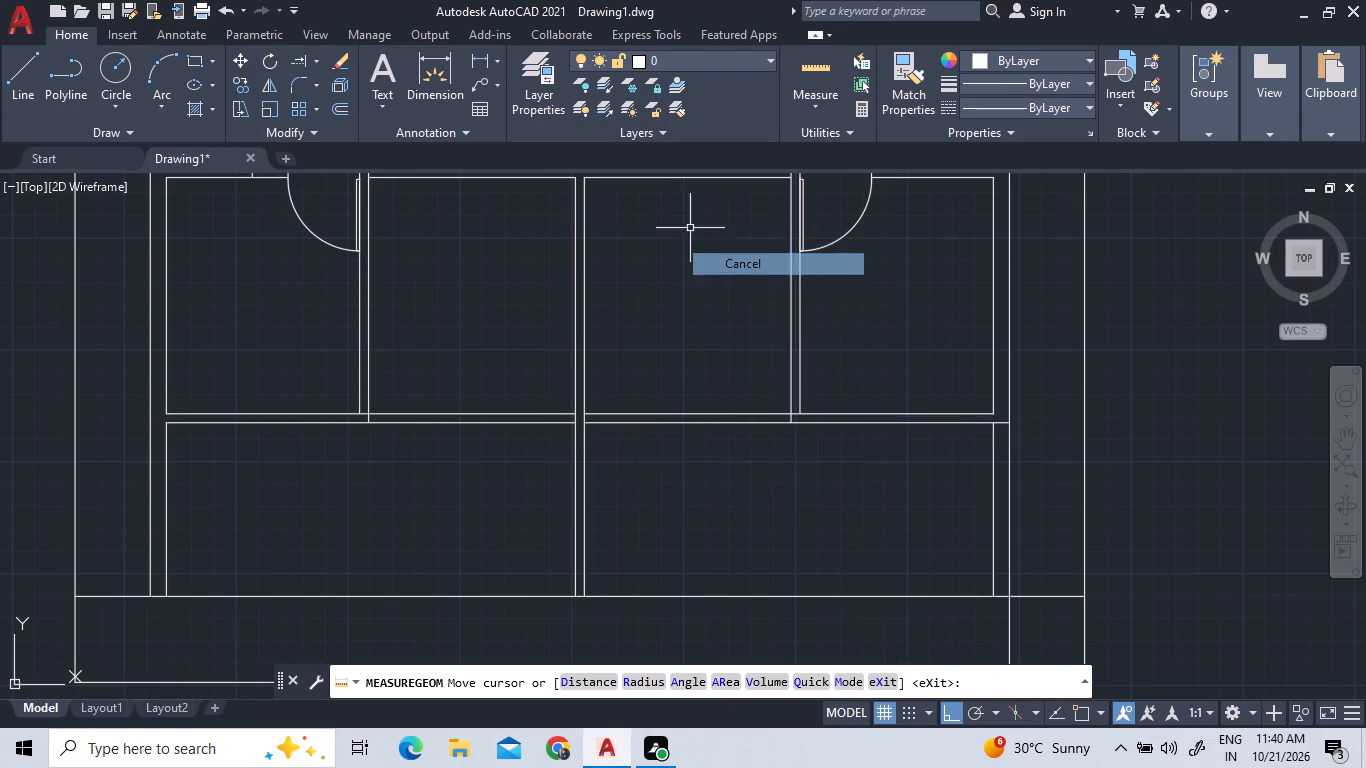
Insert a Door - Imperial block from the architectural tool palette into the space just right of the central party wall.
right_click(725, 264)
left_click(793, 295)
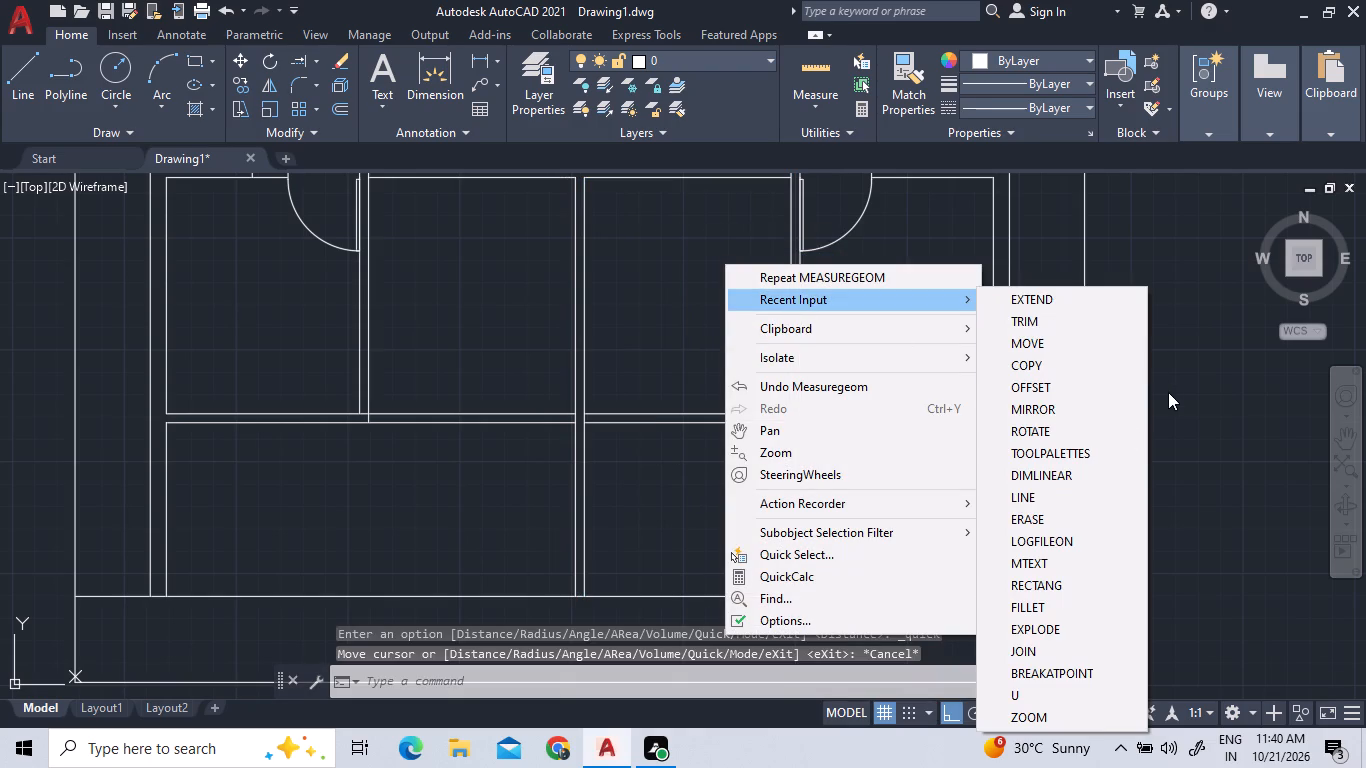
left_click(1052, 448)
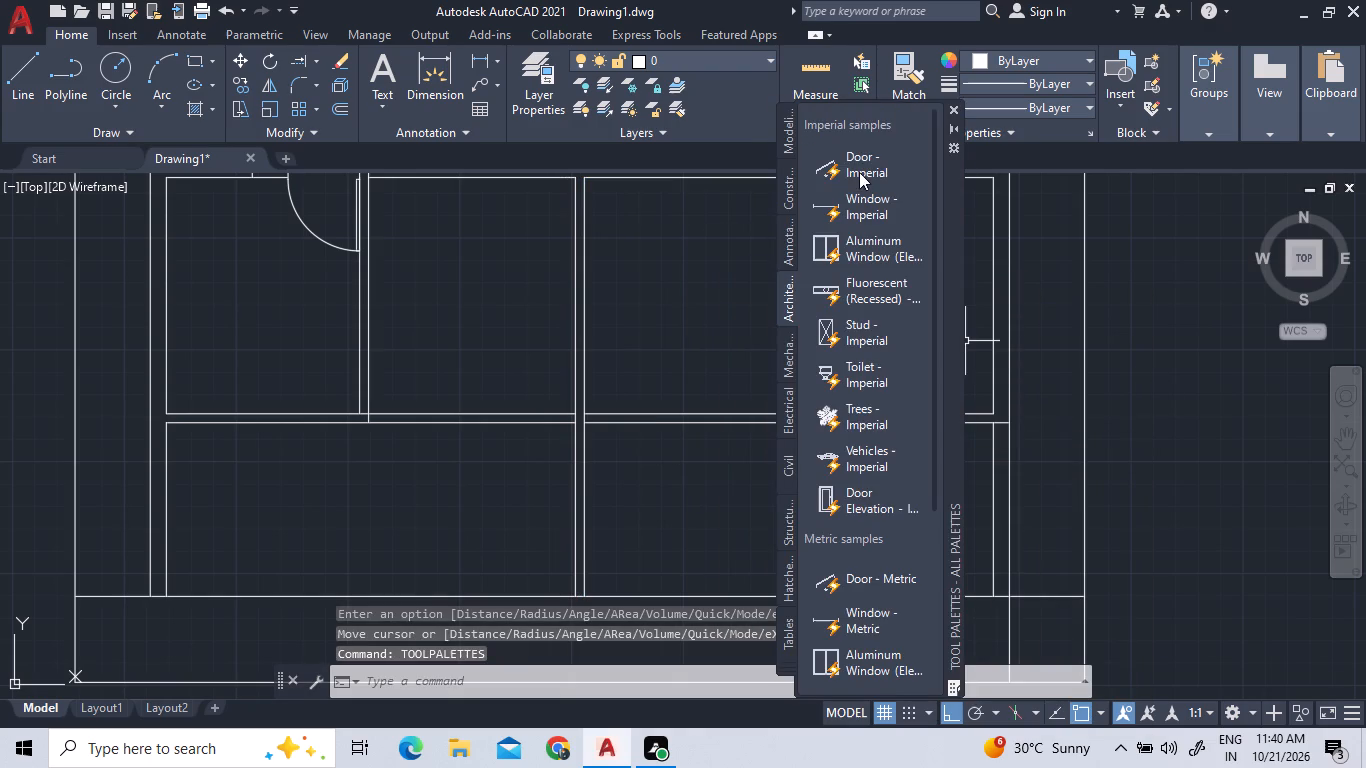
left_click_drag(858, 171, 598, 336)
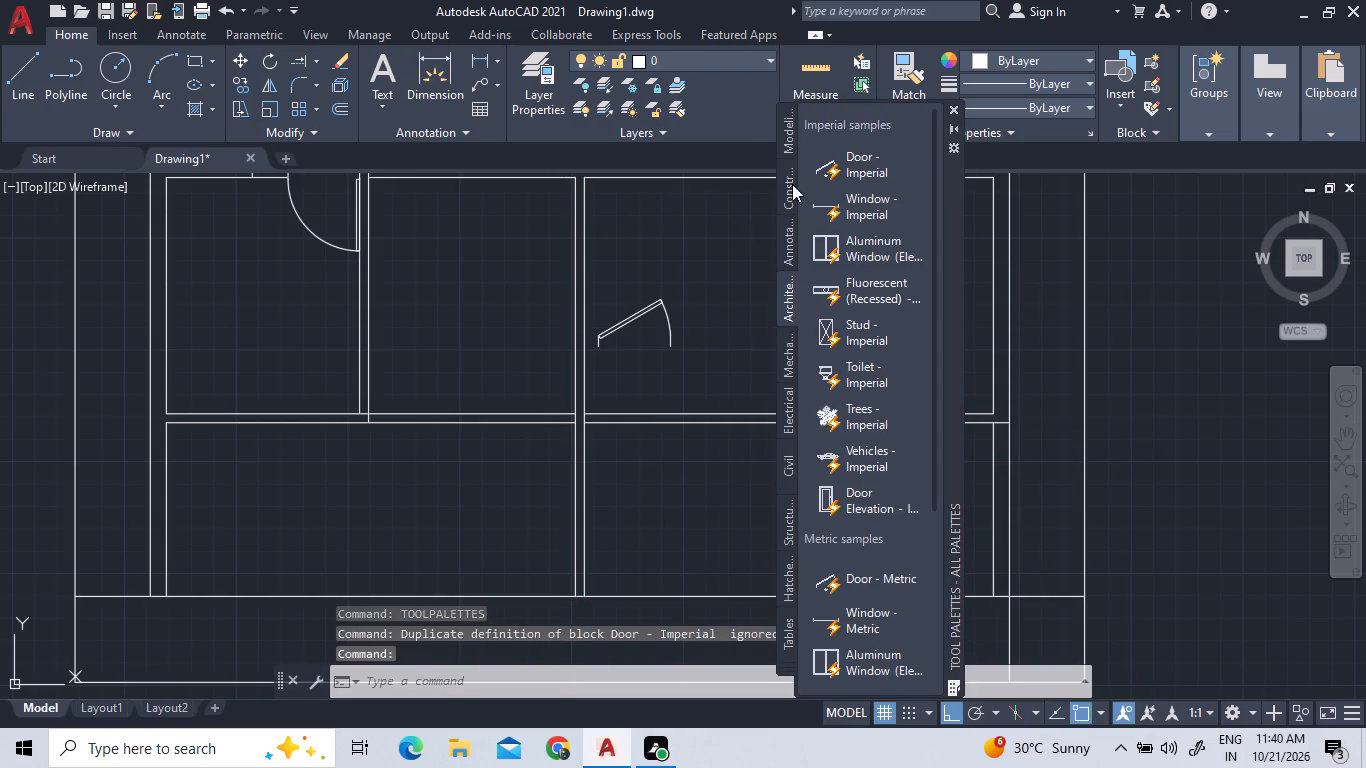
left_click(951, 113)
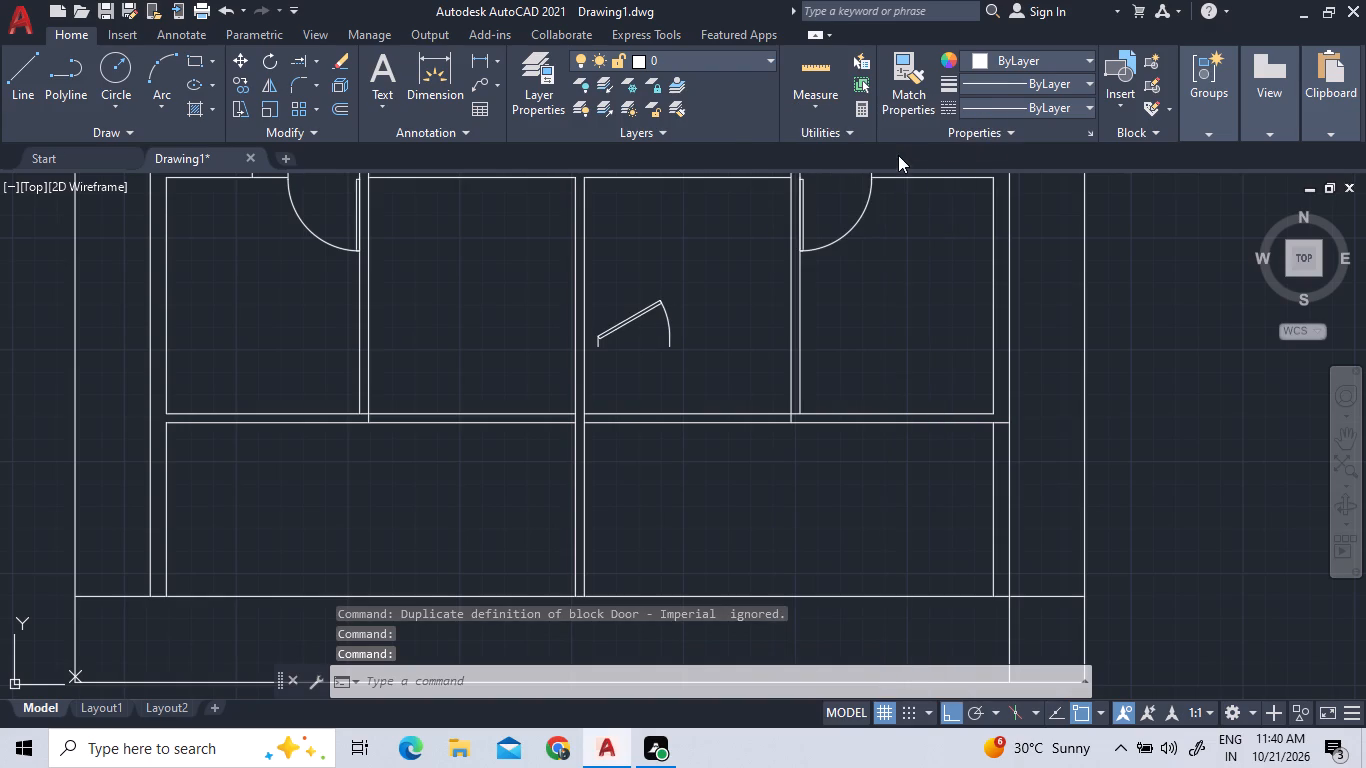
Copy the new door block across the central party wall into the matching space of the left unit.
left_click(647, 315)
right_click(643, 306)
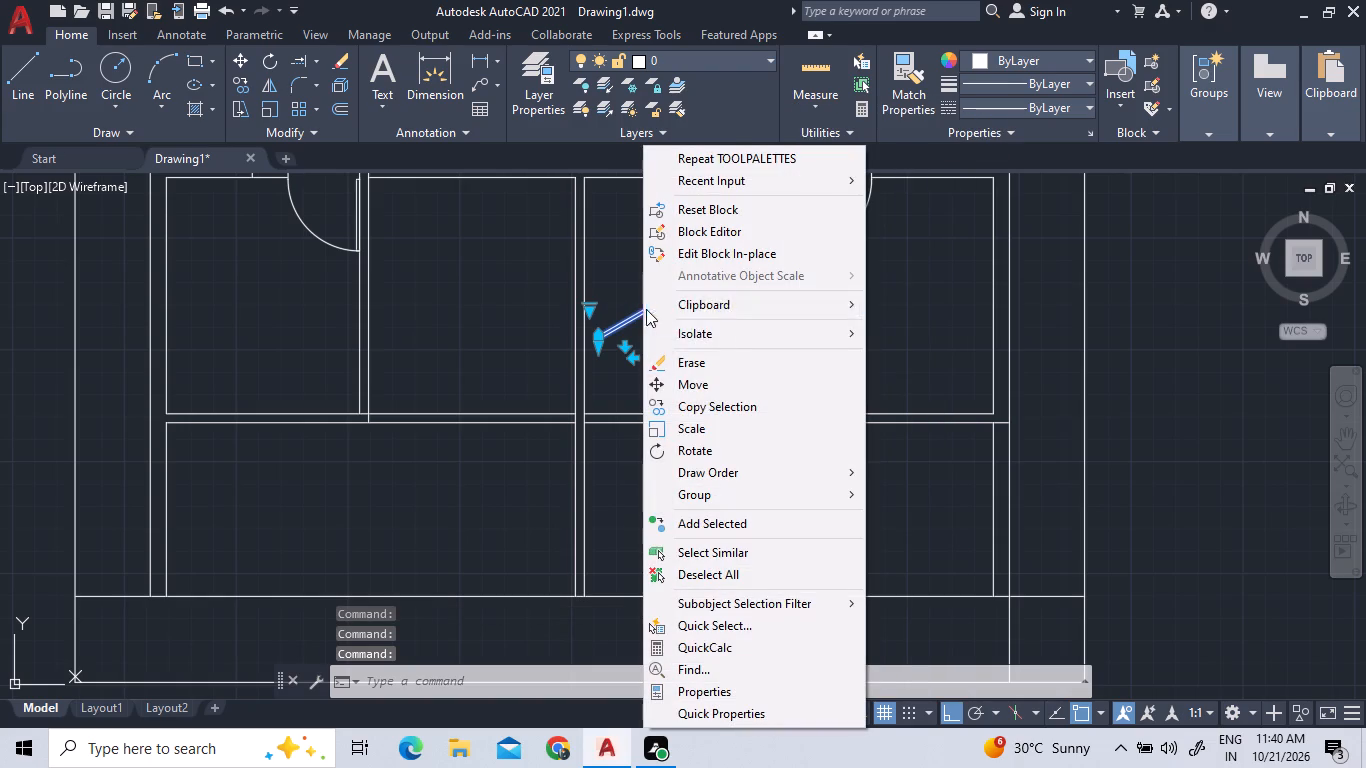
left_click(697, 405)
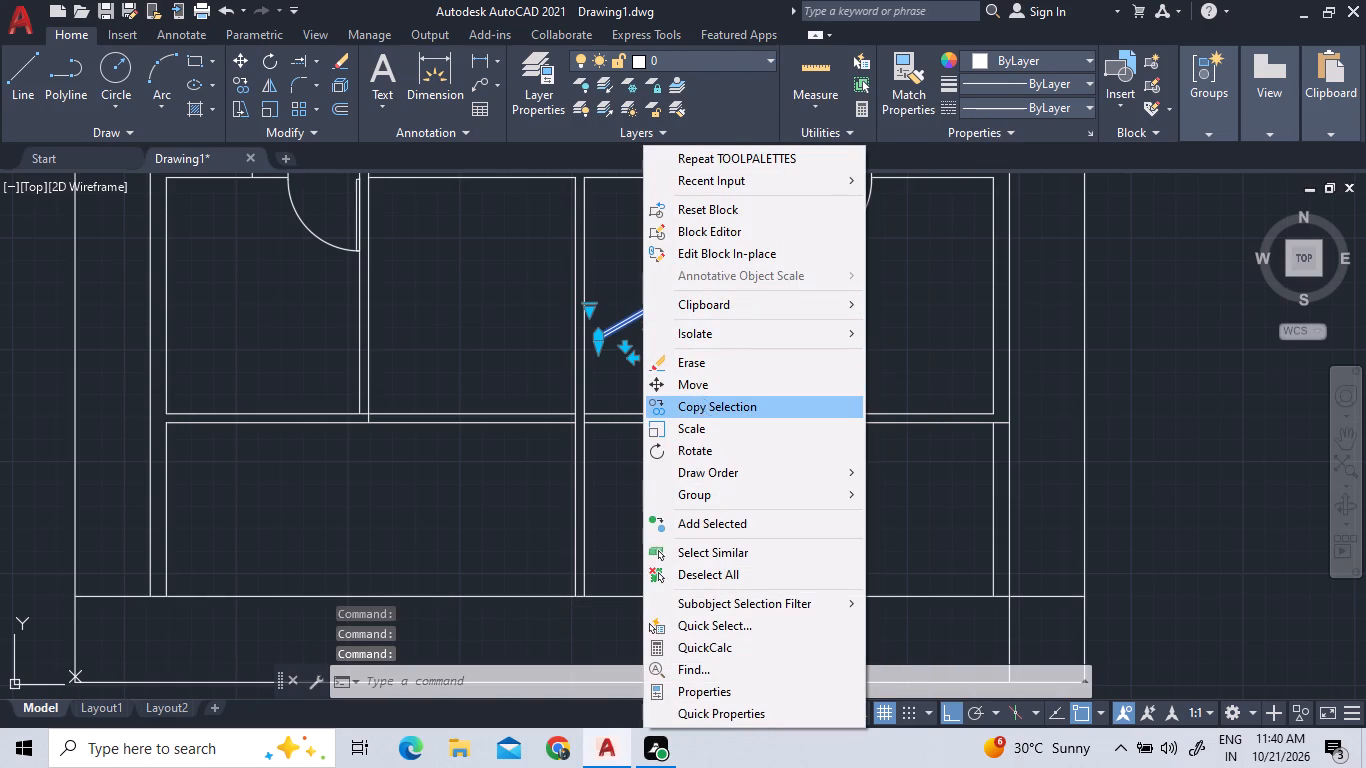
left_click(691, 405)
left_click(574, 437)
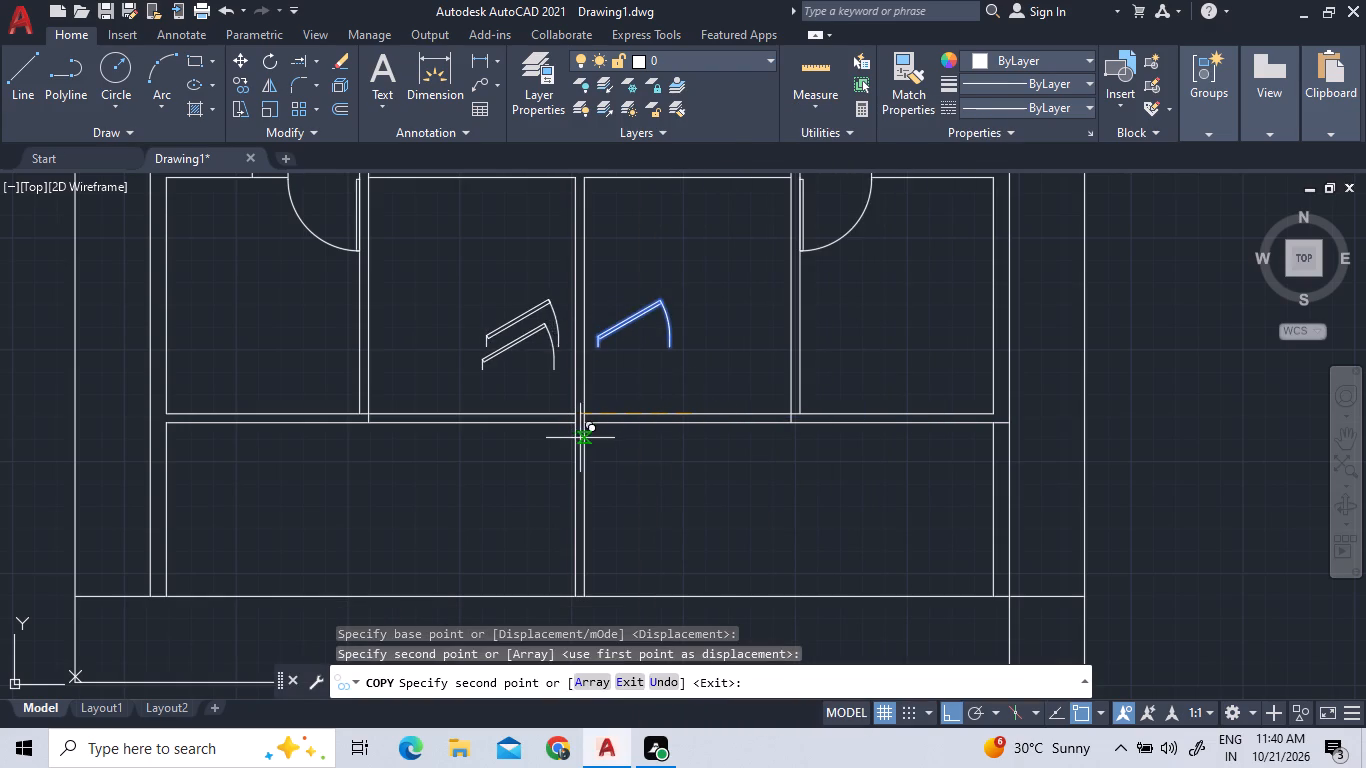
right_click(680, 370)
left_click(742, 372)
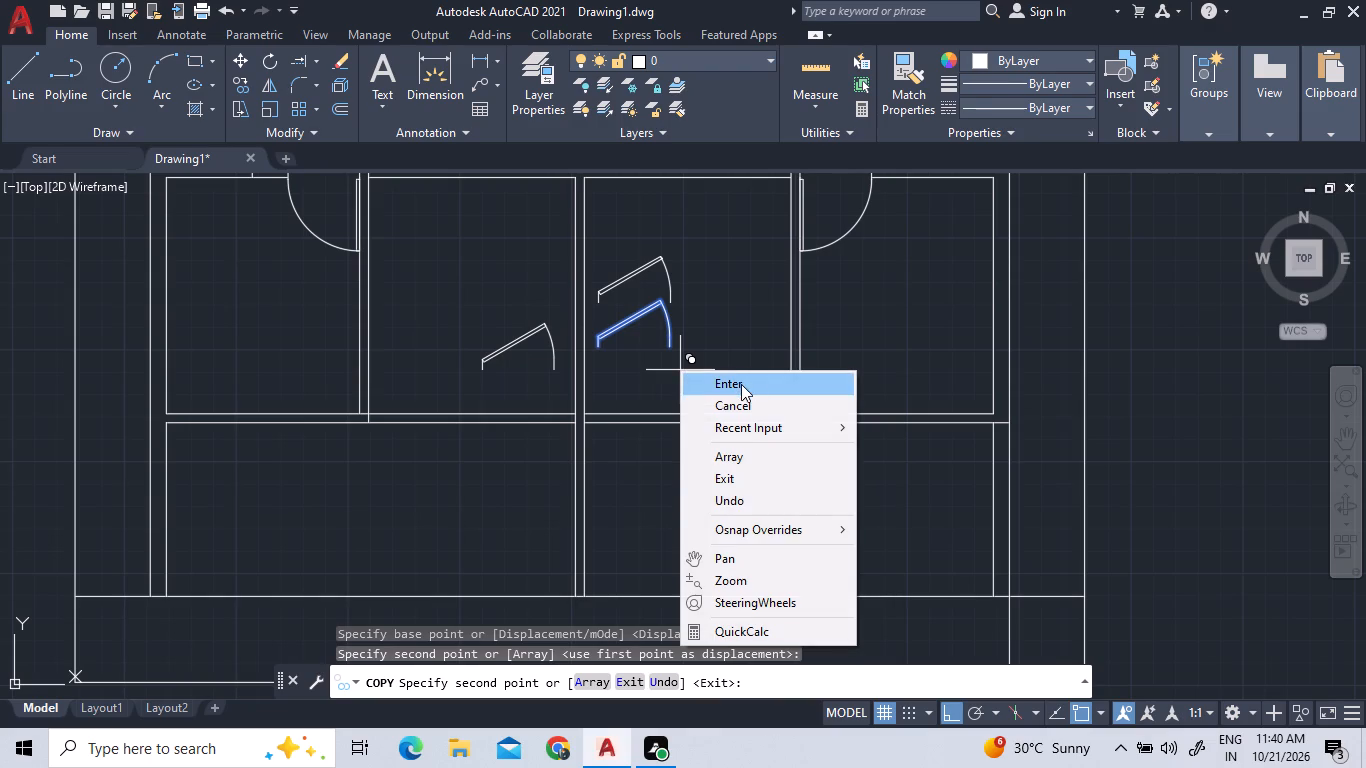
left_click(741, 384)
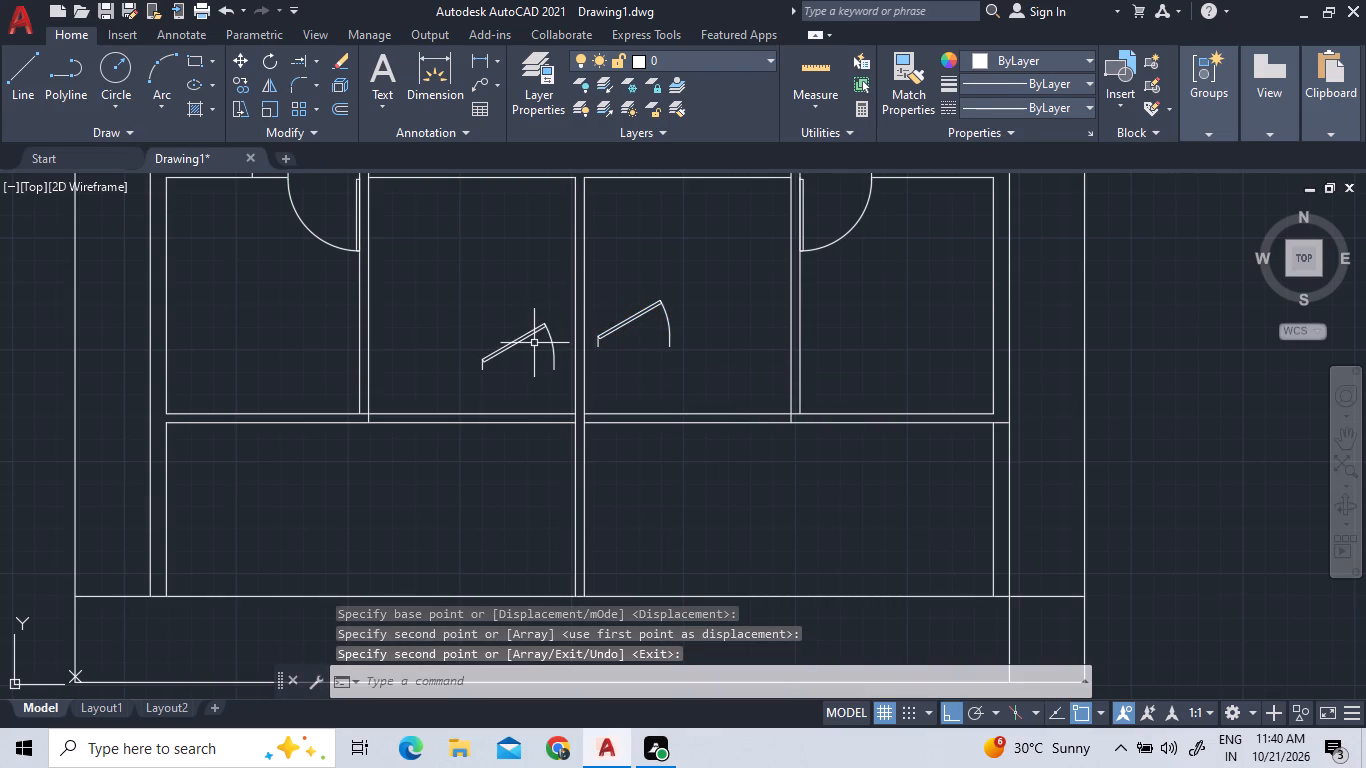
Set the copied door fully open and flip it so its hinge is on the party-wall side with the leaf swinging upward.
left_click(523, 334)
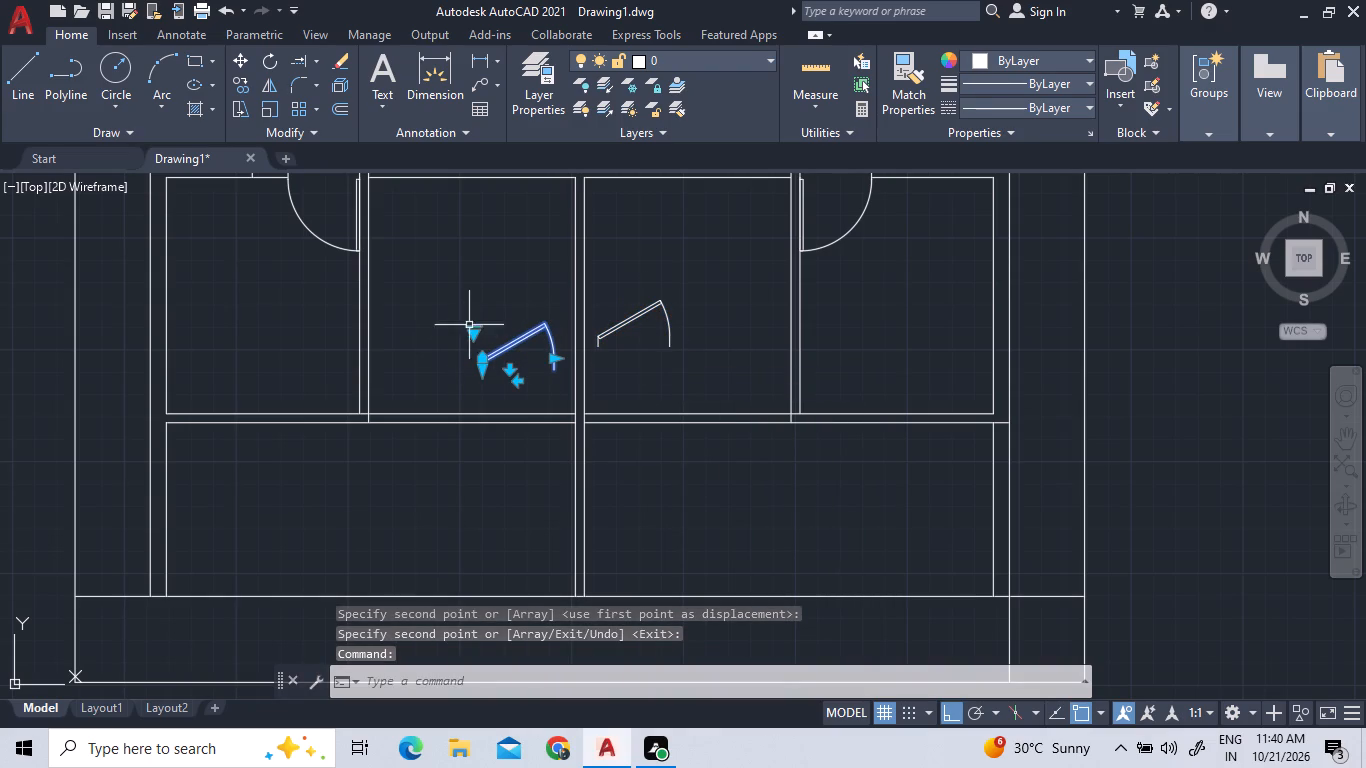
left_click(469, 331)
left_click(476, 413)
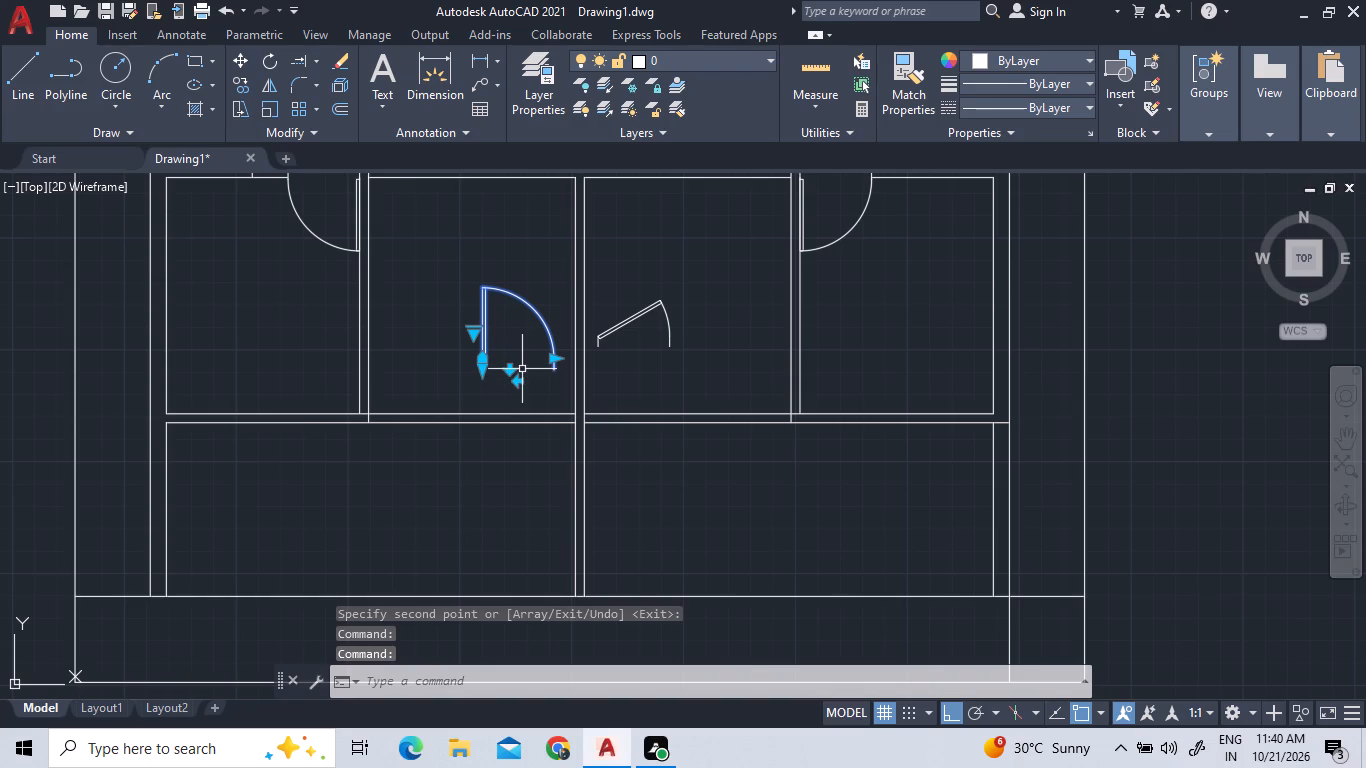
left_click(508, 371)
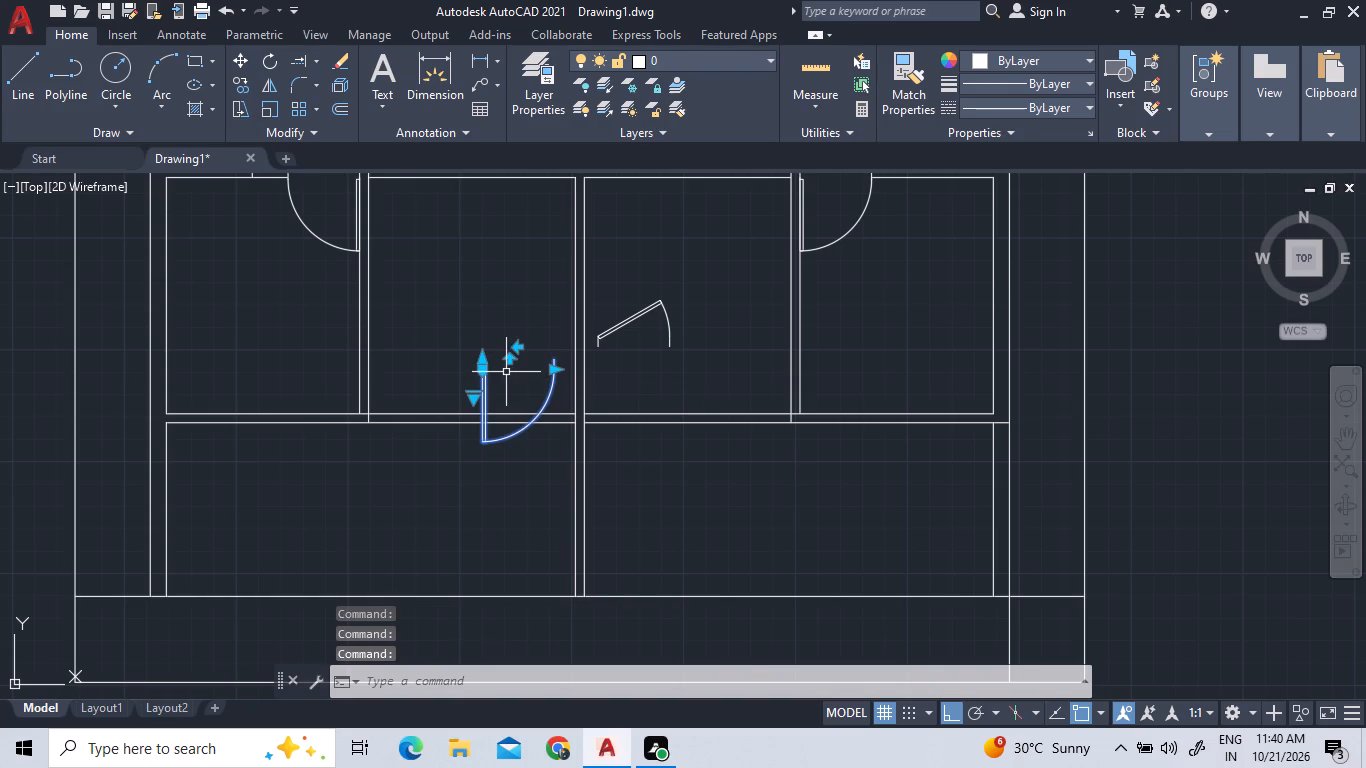
left_click(522, 343)
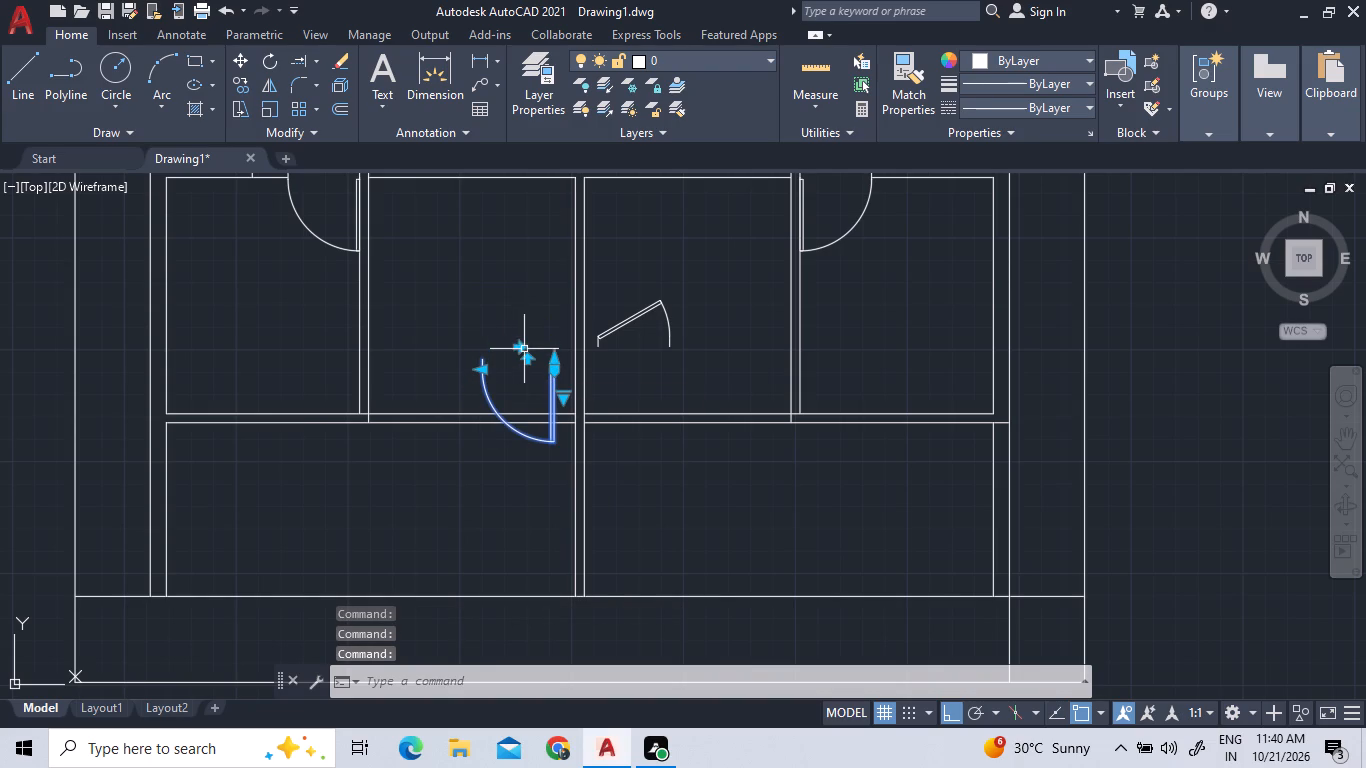
left_click(531, 361)
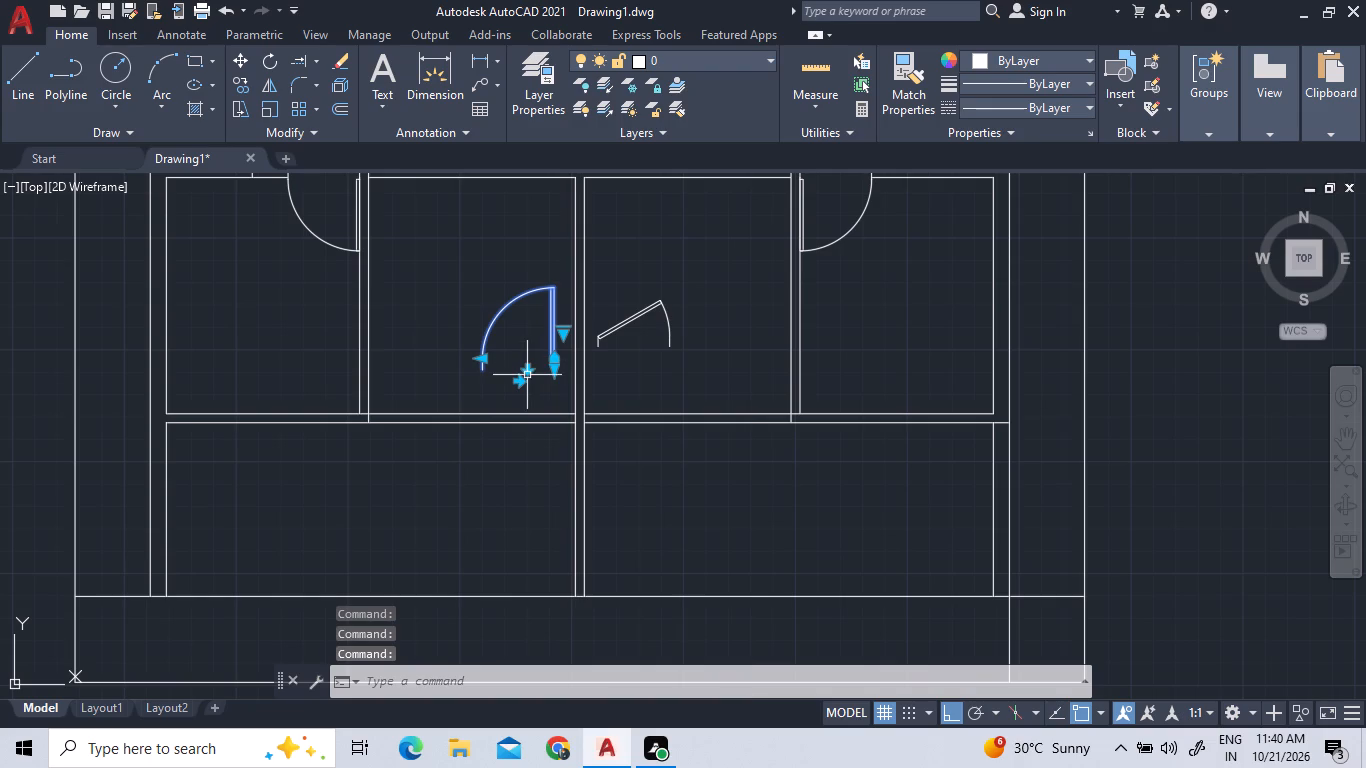
Move the copied door by its hinge-side jamb endpoint to the corner where the left unit's lower cross-wall line meets the party wall.
right_click(527, 375)
left_click(578, 381)
scroll(583, 379, "up", 1)
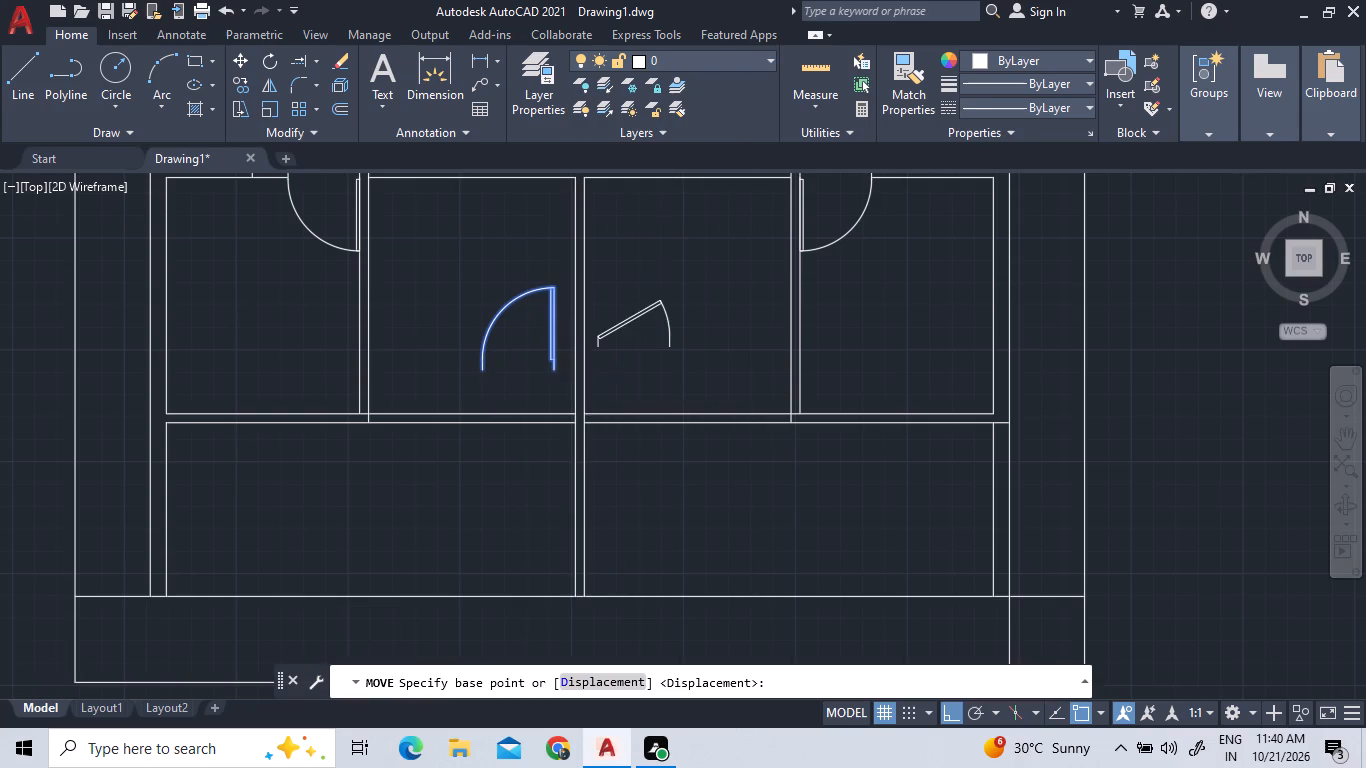
scroll(583, 379, "up", 1)
left_click(508, 353)
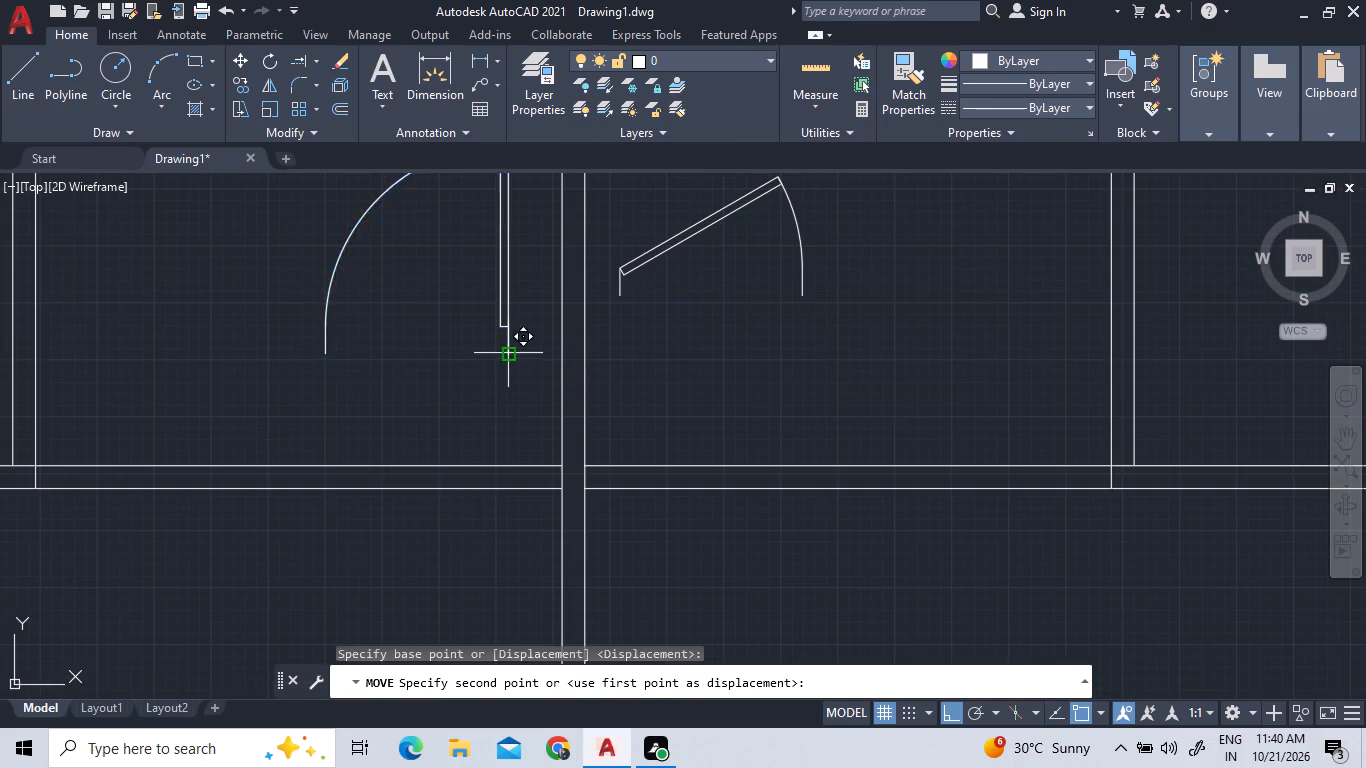
scroll(567, 490, "up", 2)
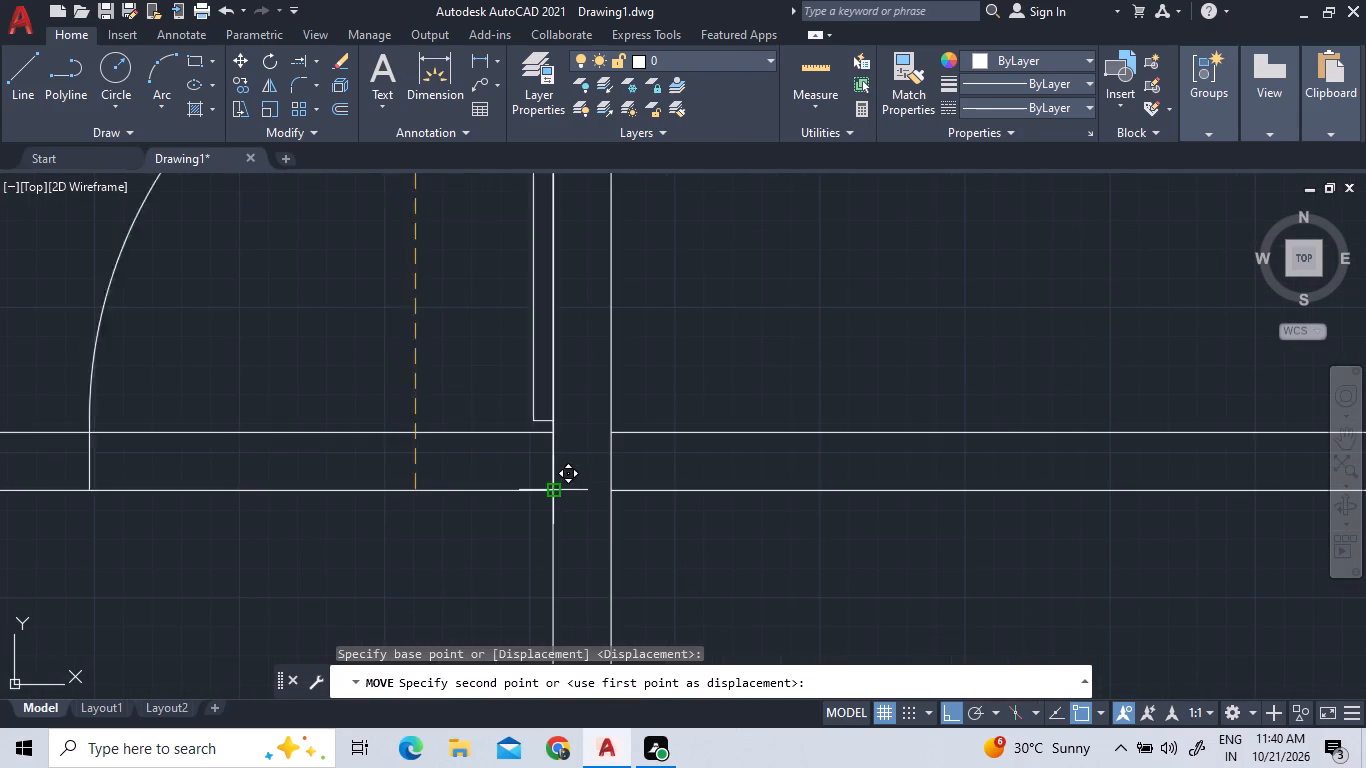
left_click(552, 484)
scroll(552, 485, "down", 2)
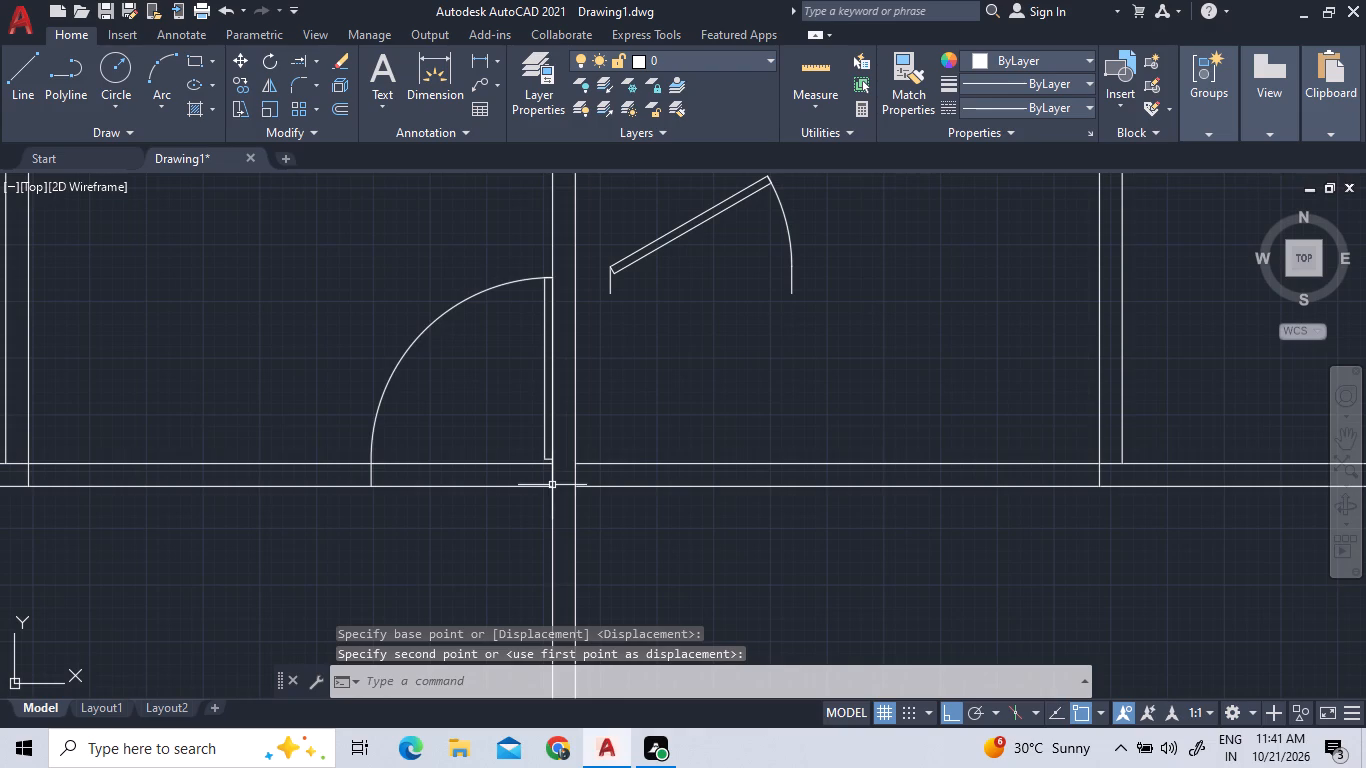
Set the original door block in the right unit, beside the party wall, to its fully open position.
left_click(722, 284)
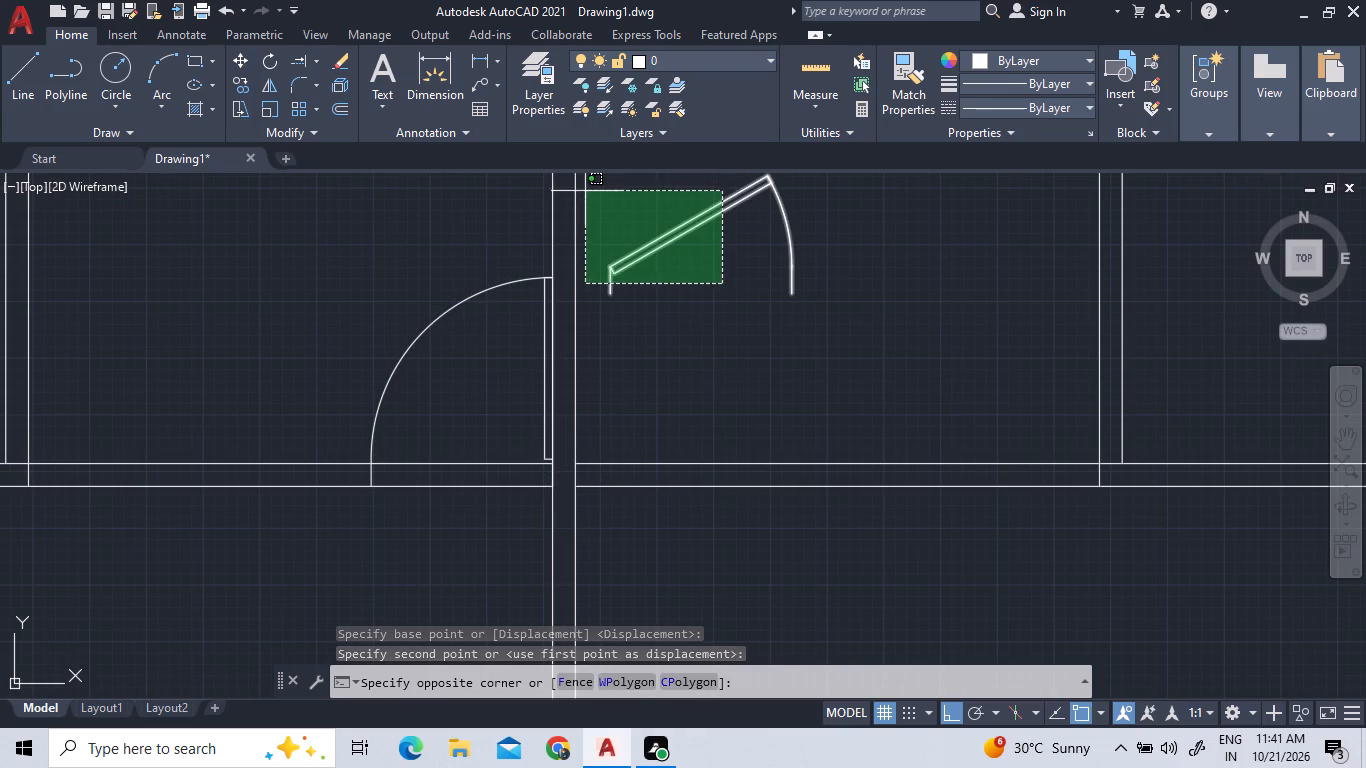
left_click(587, 196)
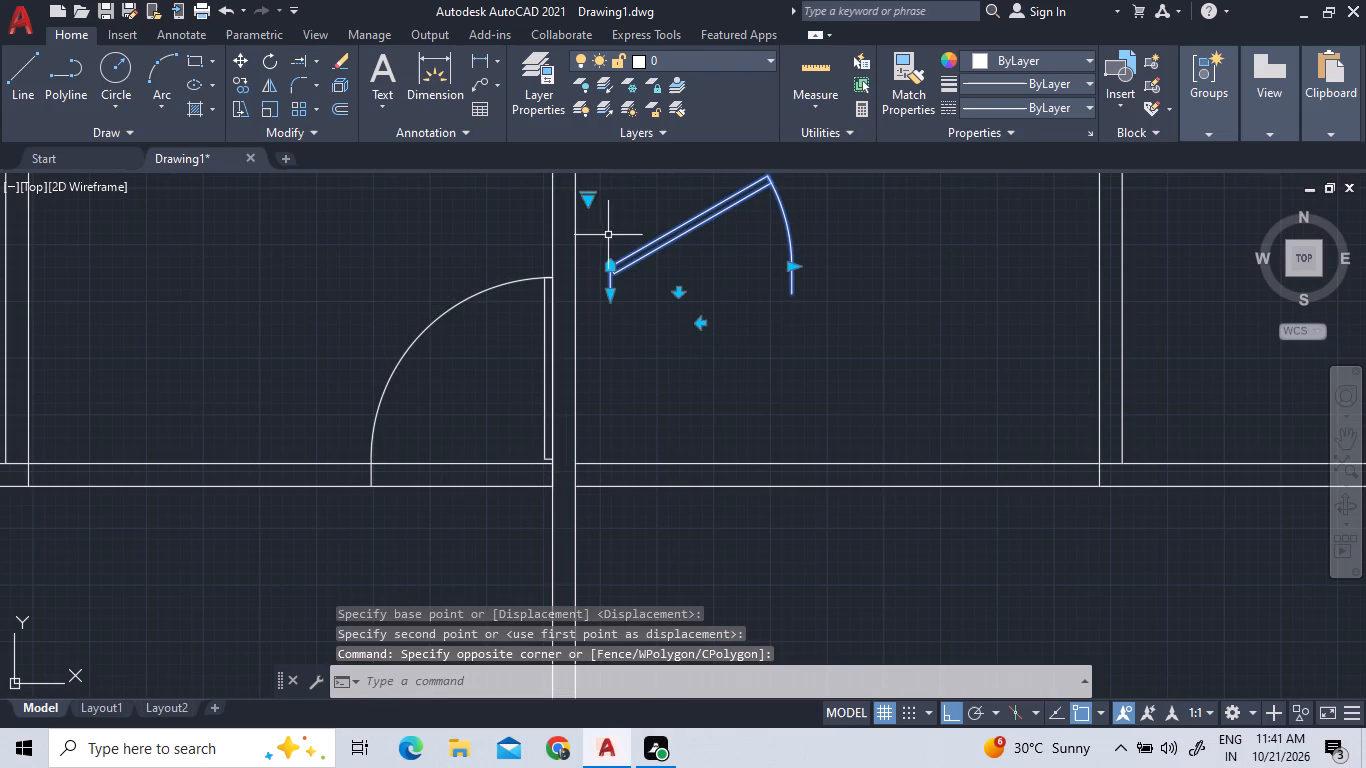
left_click(590, 200)
left_click(596, 280)
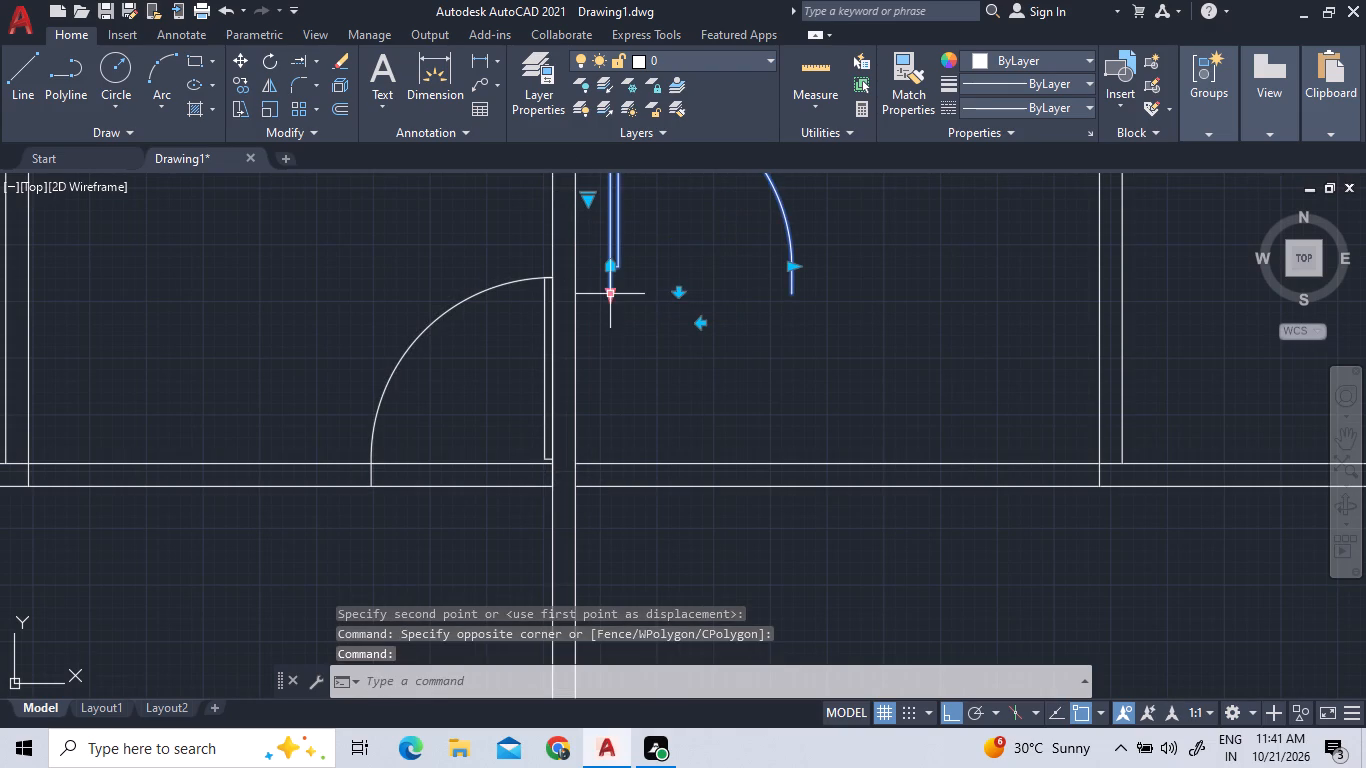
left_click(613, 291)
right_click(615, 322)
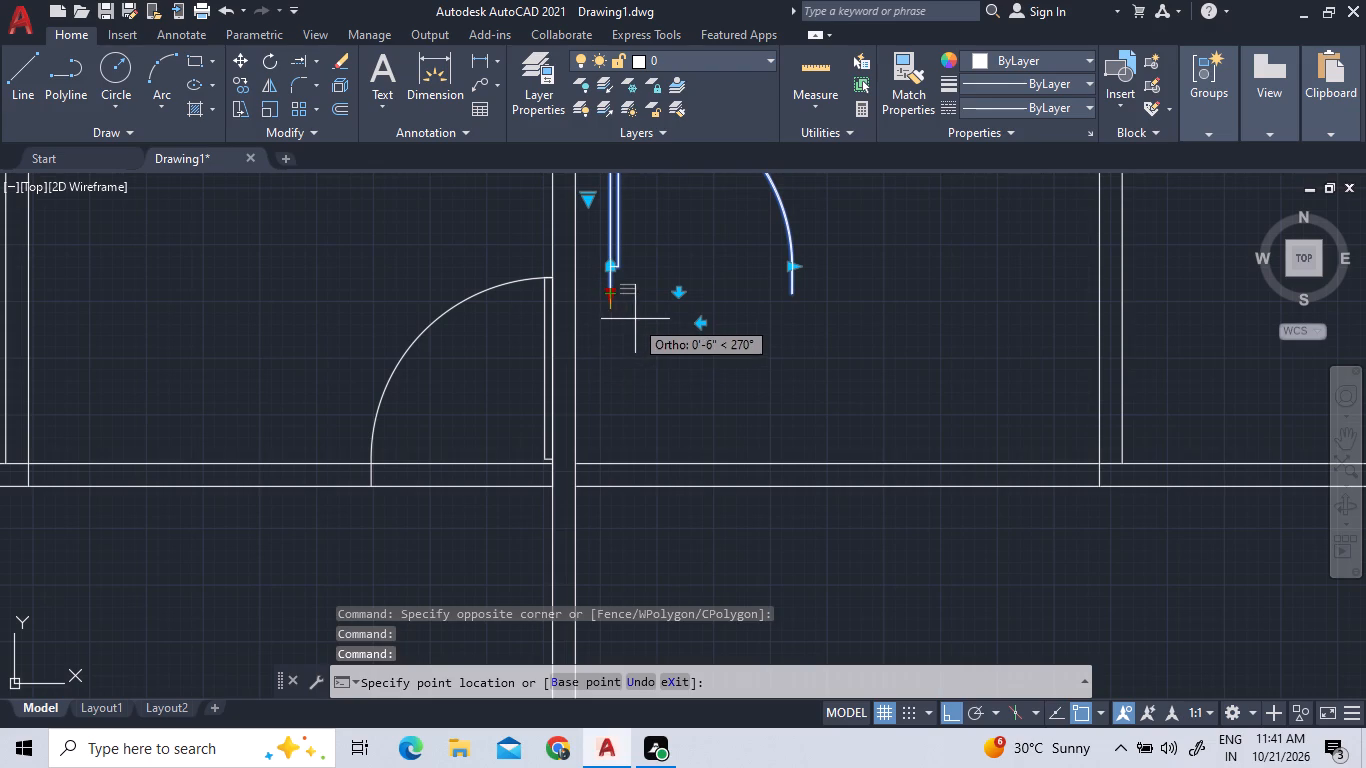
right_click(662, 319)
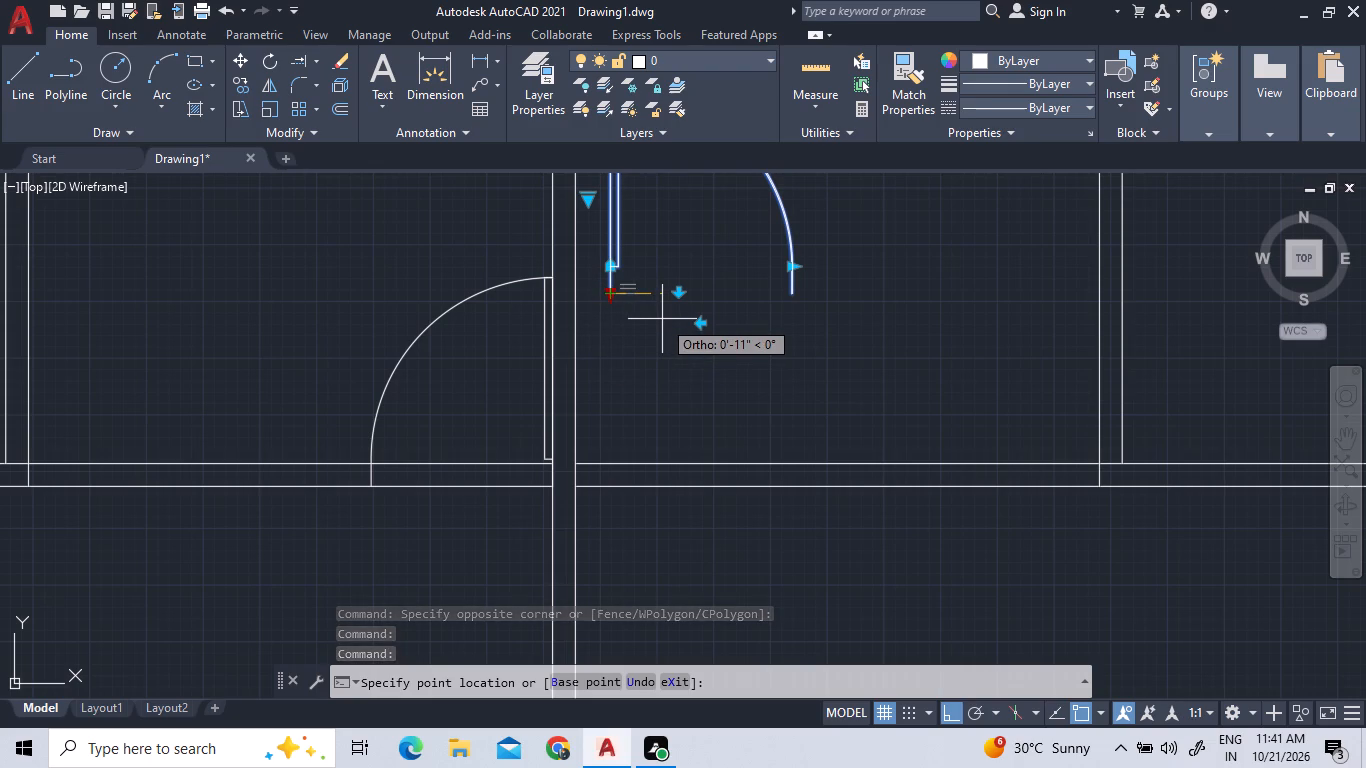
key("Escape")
Move the right unit's door by its hinge-side jamb endpoint onto the party wall's right face, within the lower cross-wall thickness.
left_click(639, 235)
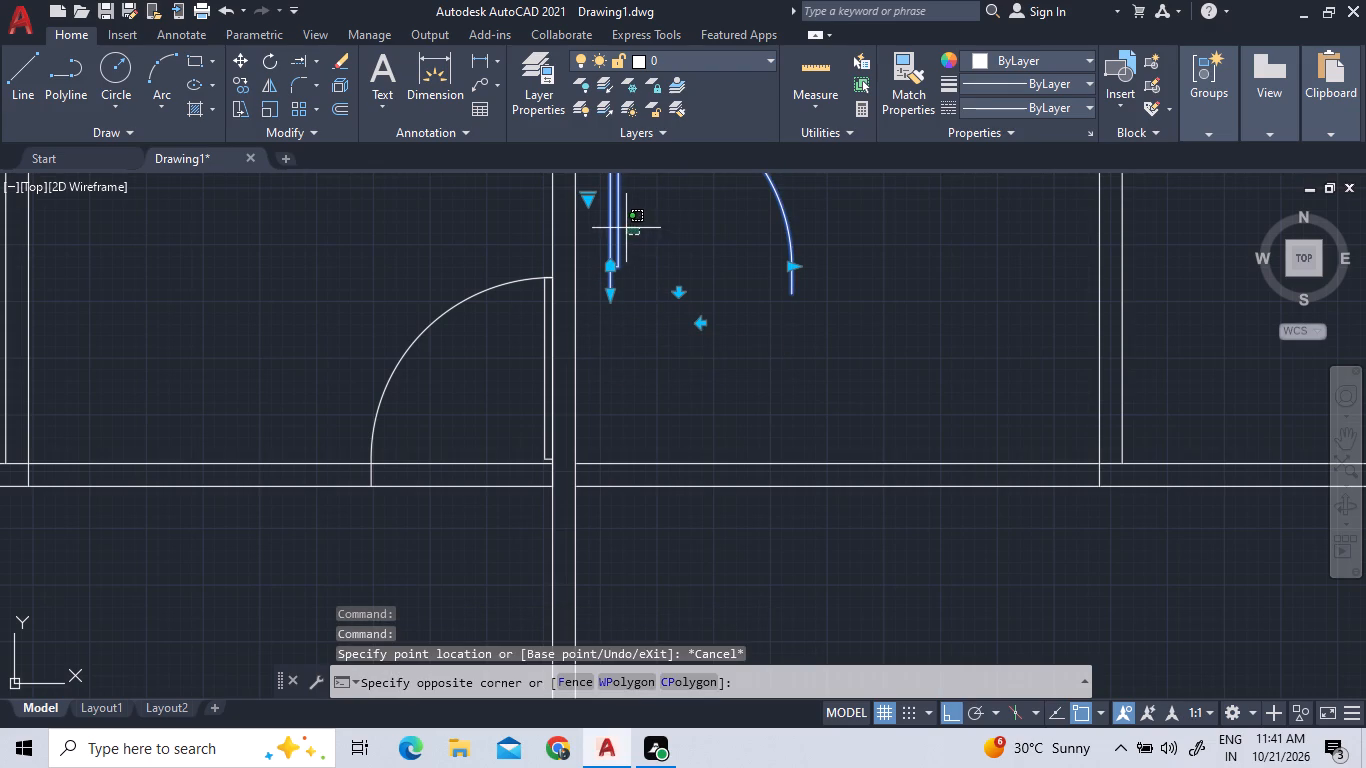
left_click(642, 241)
right_click(642, 241)
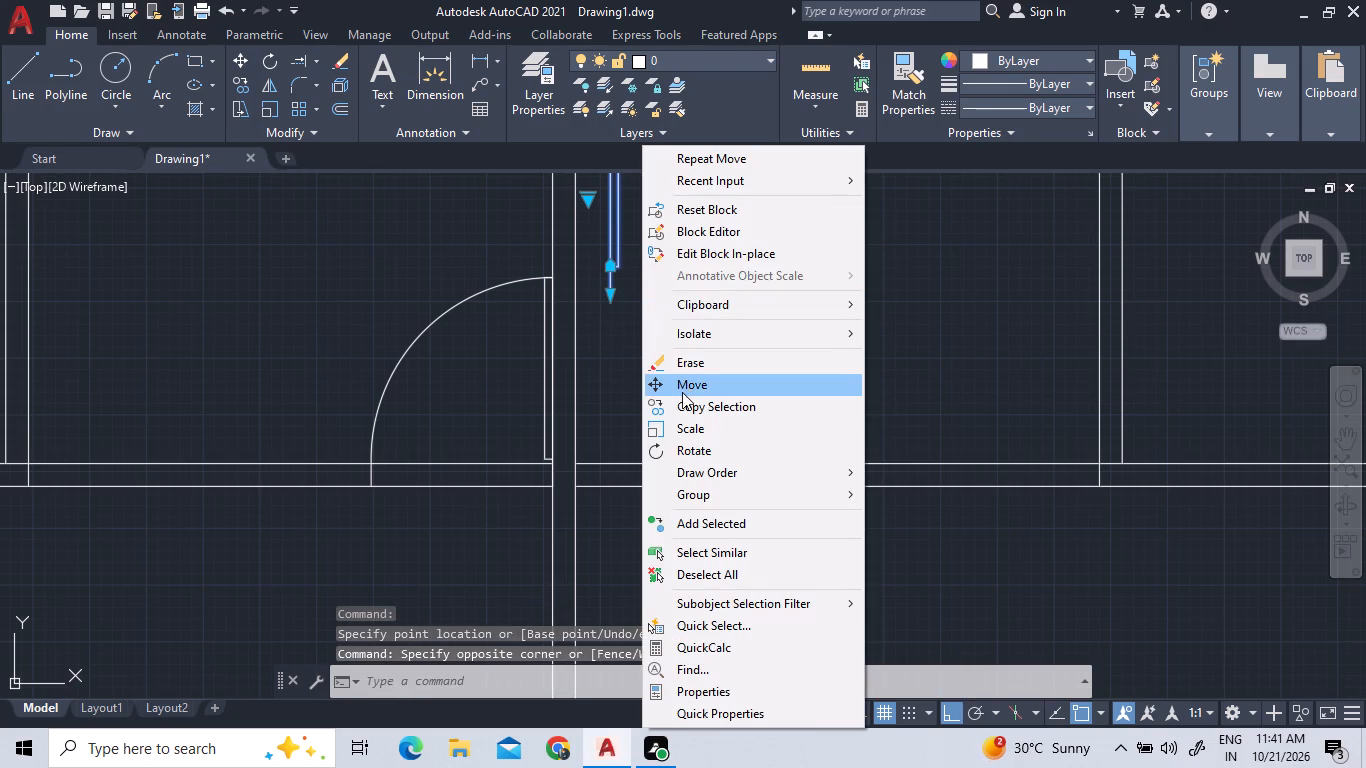
left_click(682, 391)
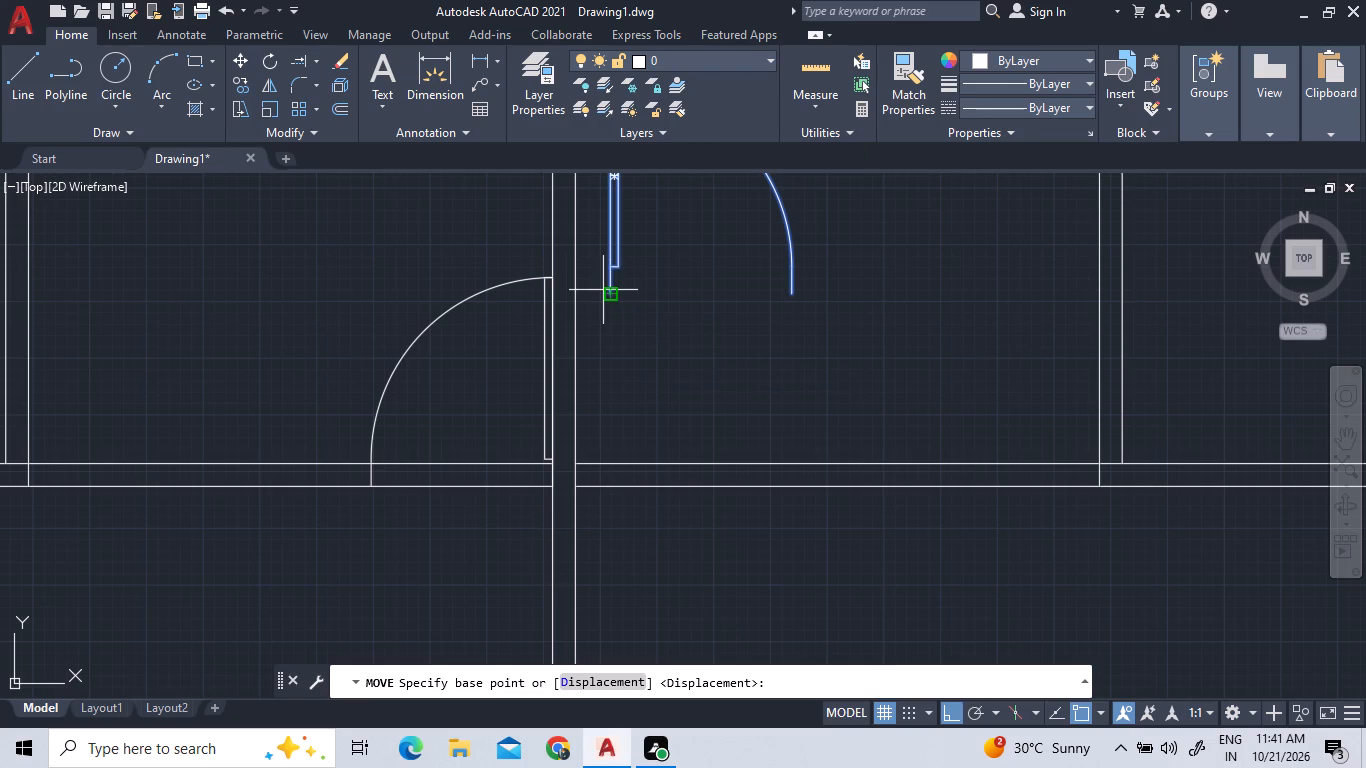
left_click(608, 294)
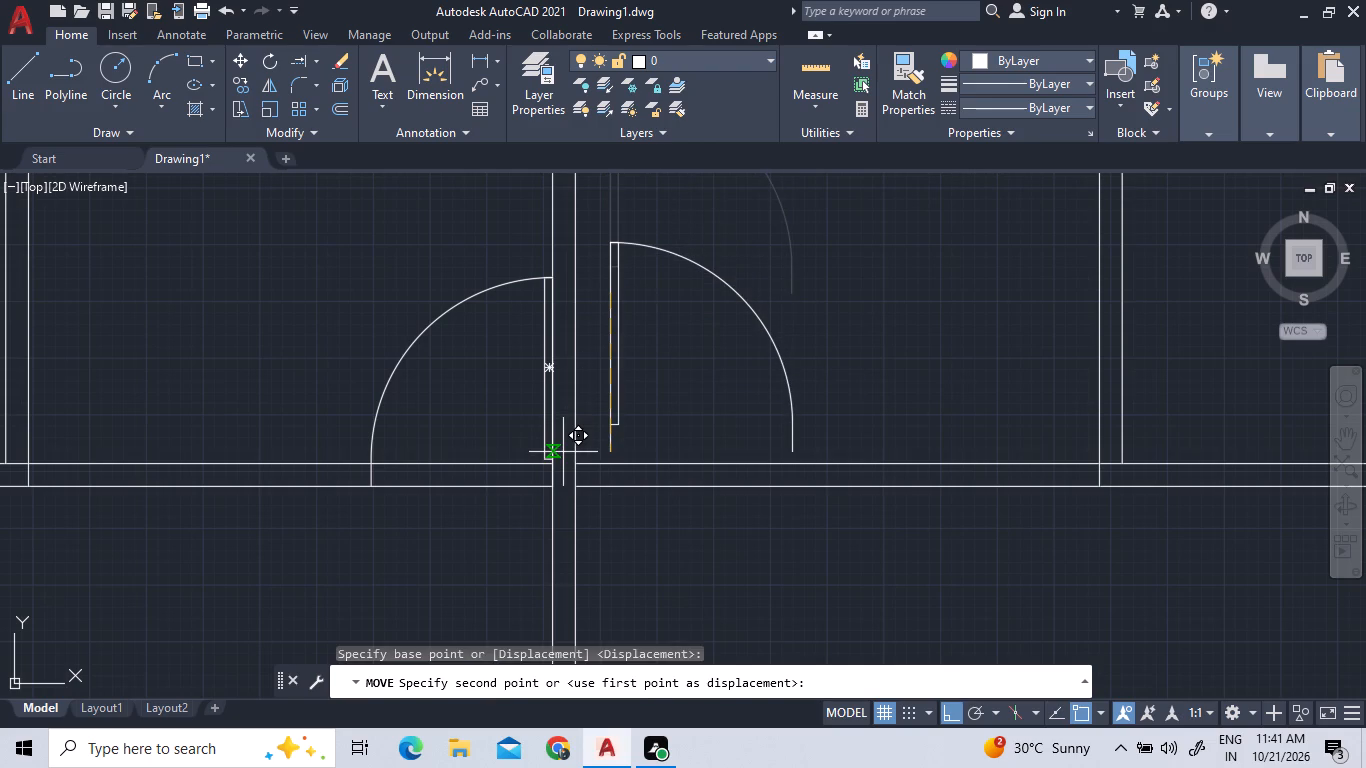
scroll(563, 453, "up", 1)
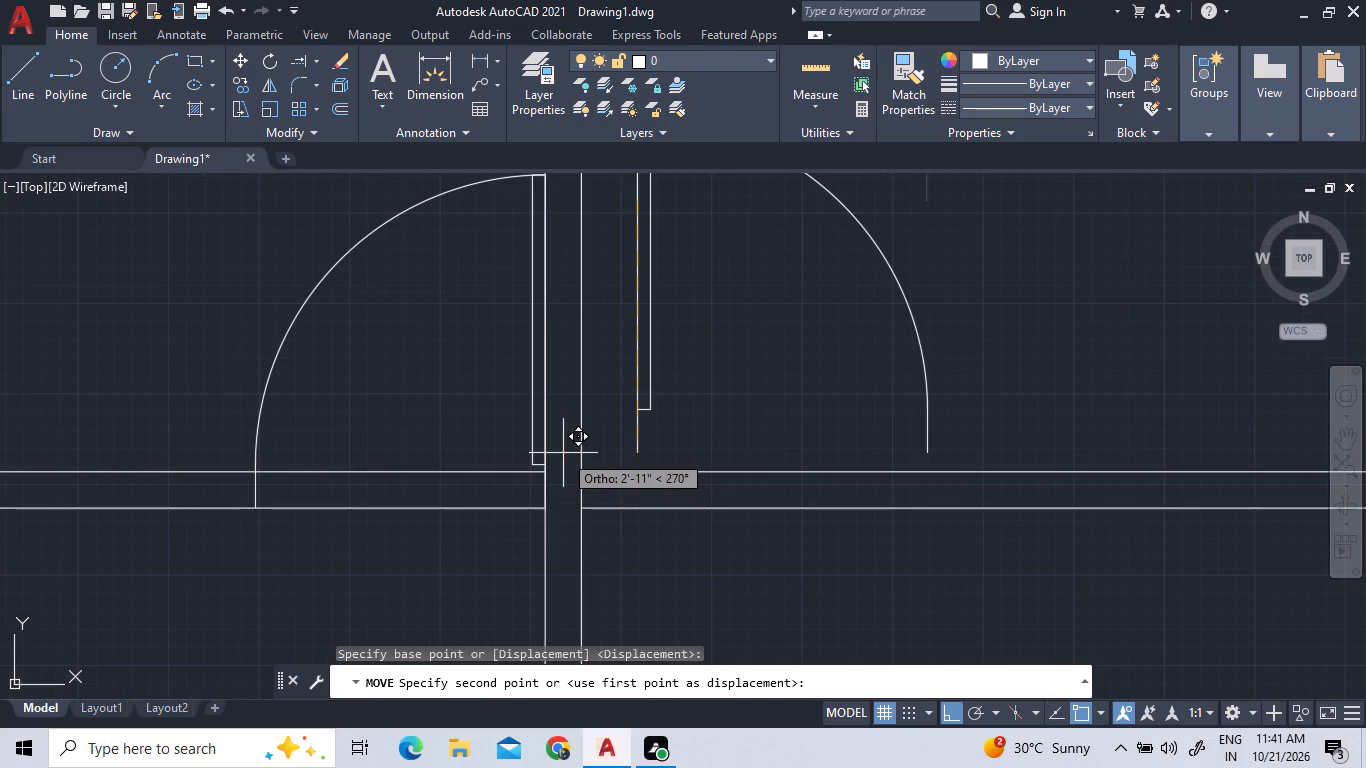
scroll(563, 453, "up", 1)
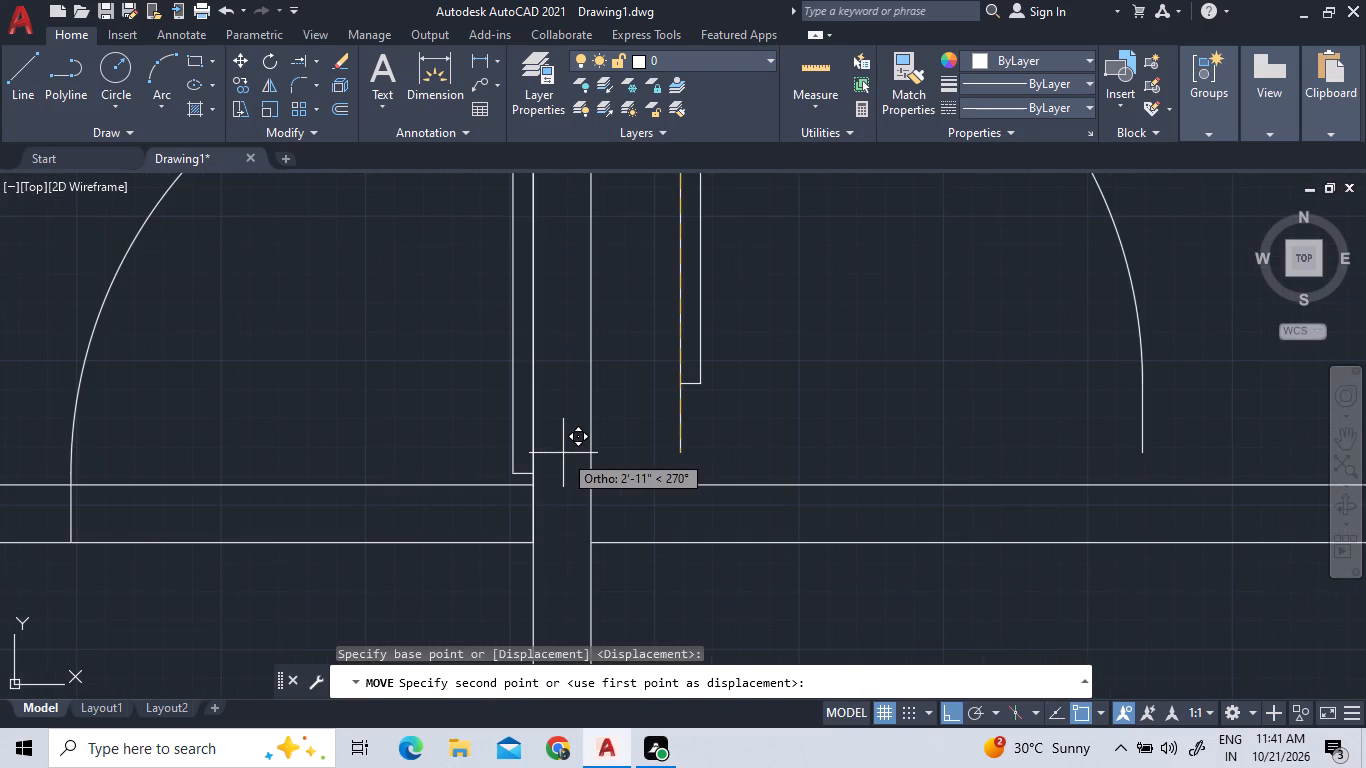
left_click(591, 530)
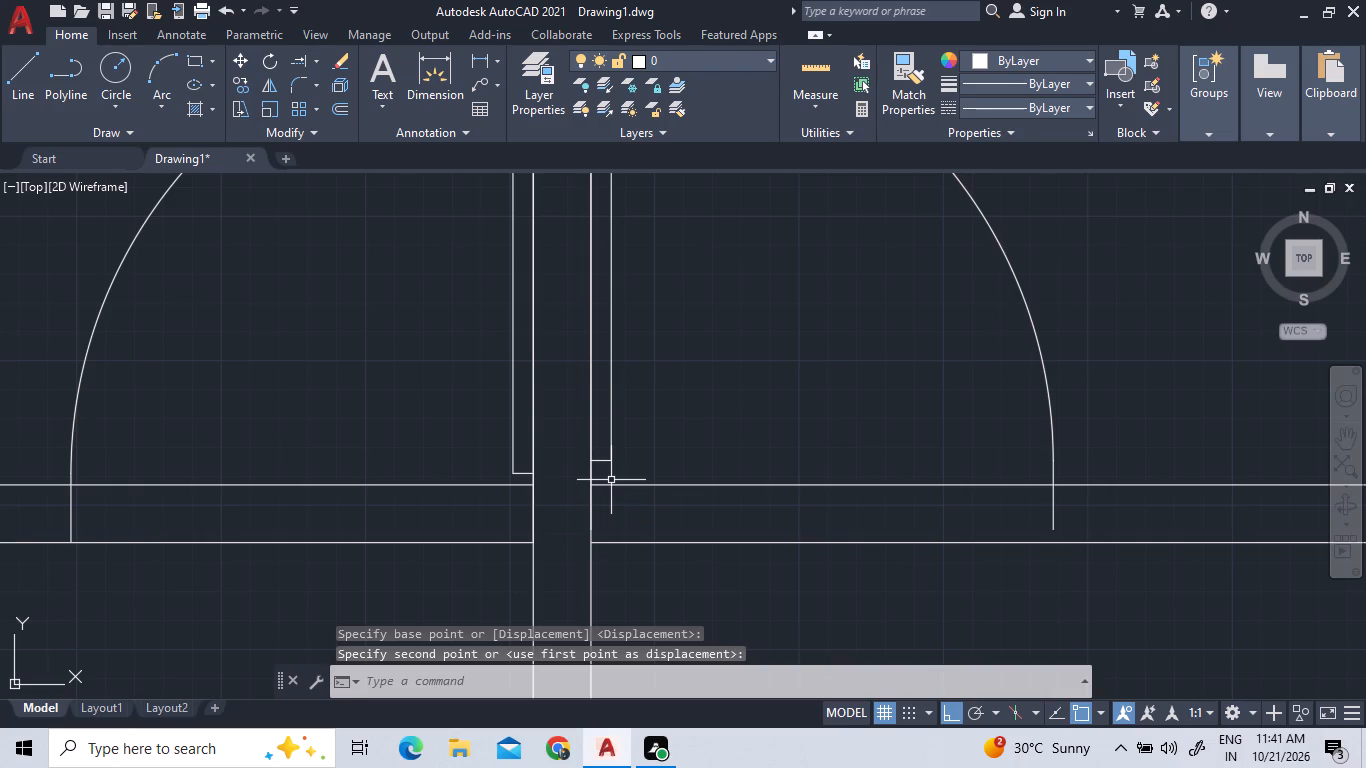
Move the right unit's door down by its jamb endpoint to the corner where the lower cross-wall line meets the party wall.
left_click(611, 480)
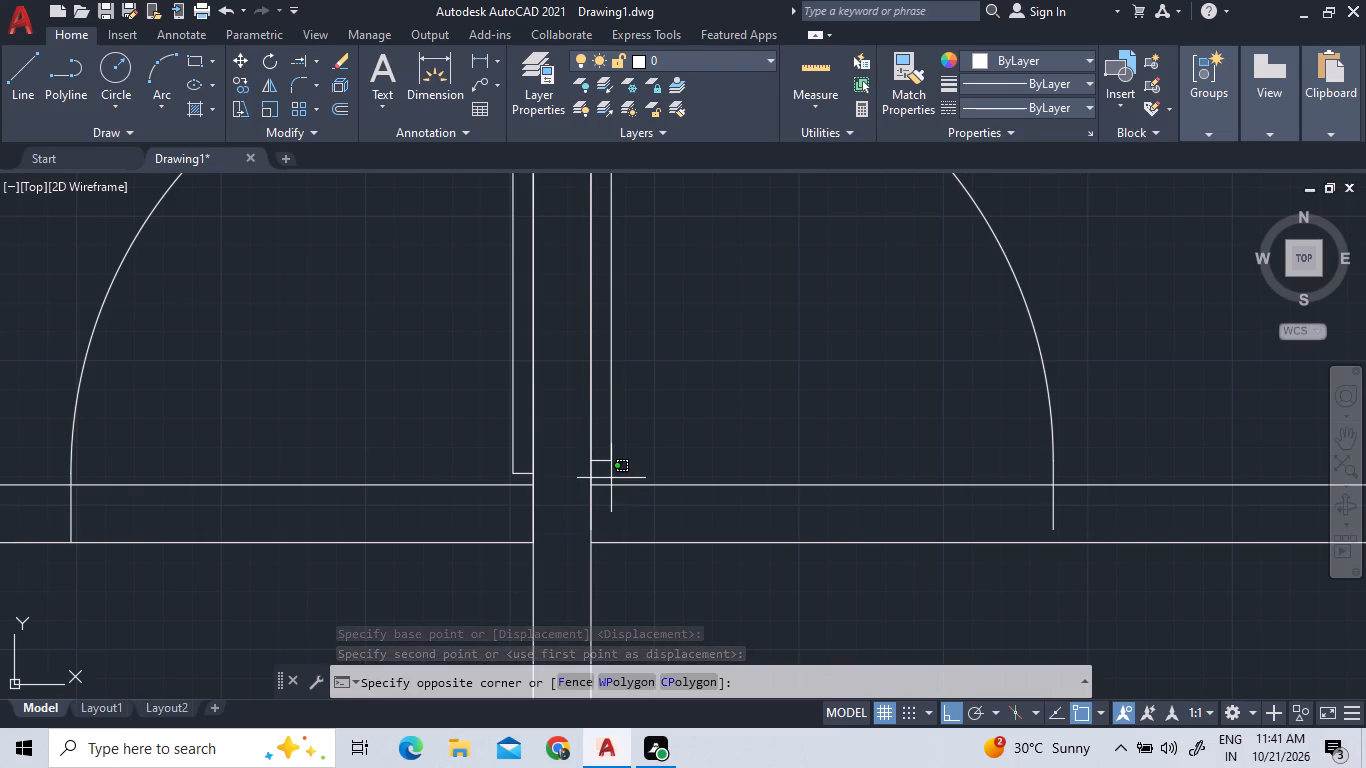
left_click(604, 462)
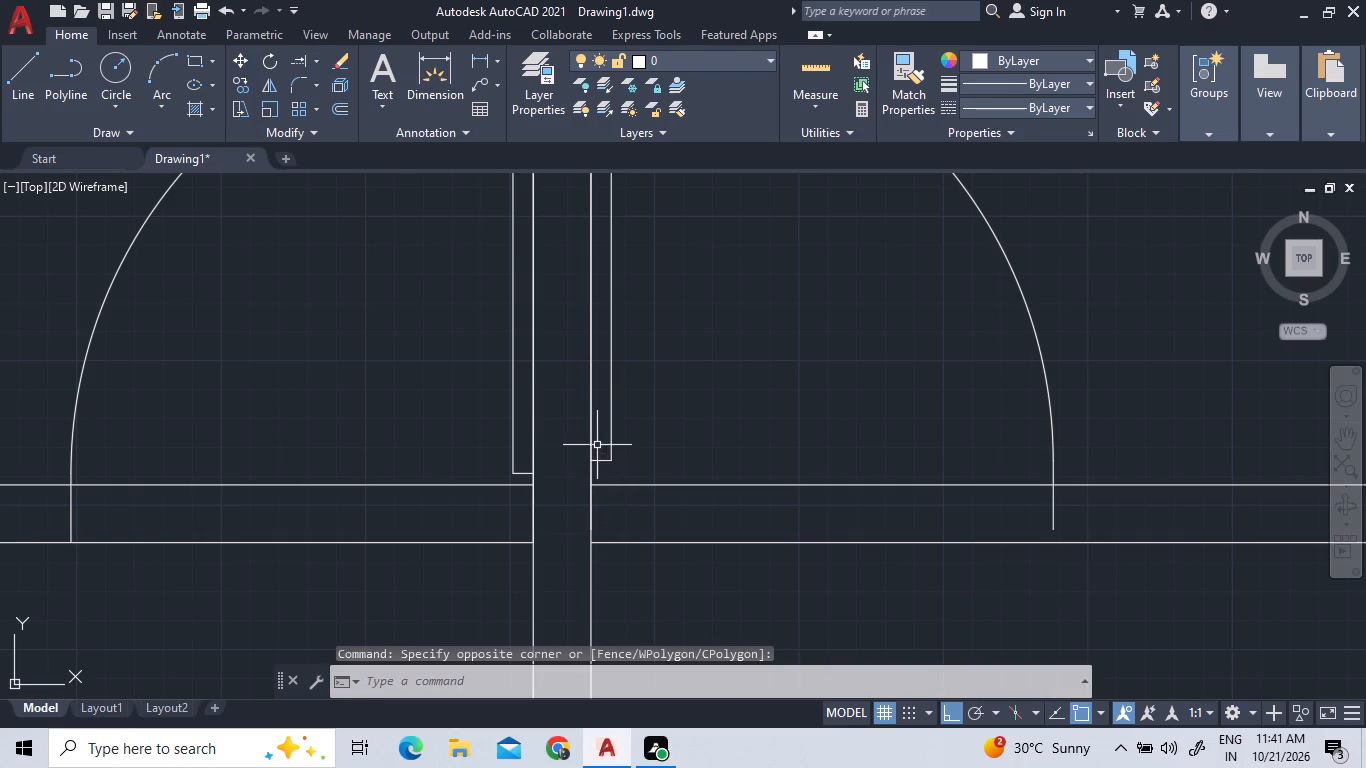
left_click(619, 461)
left_click(597, 435)
scroll(596, 533, "up", 2)
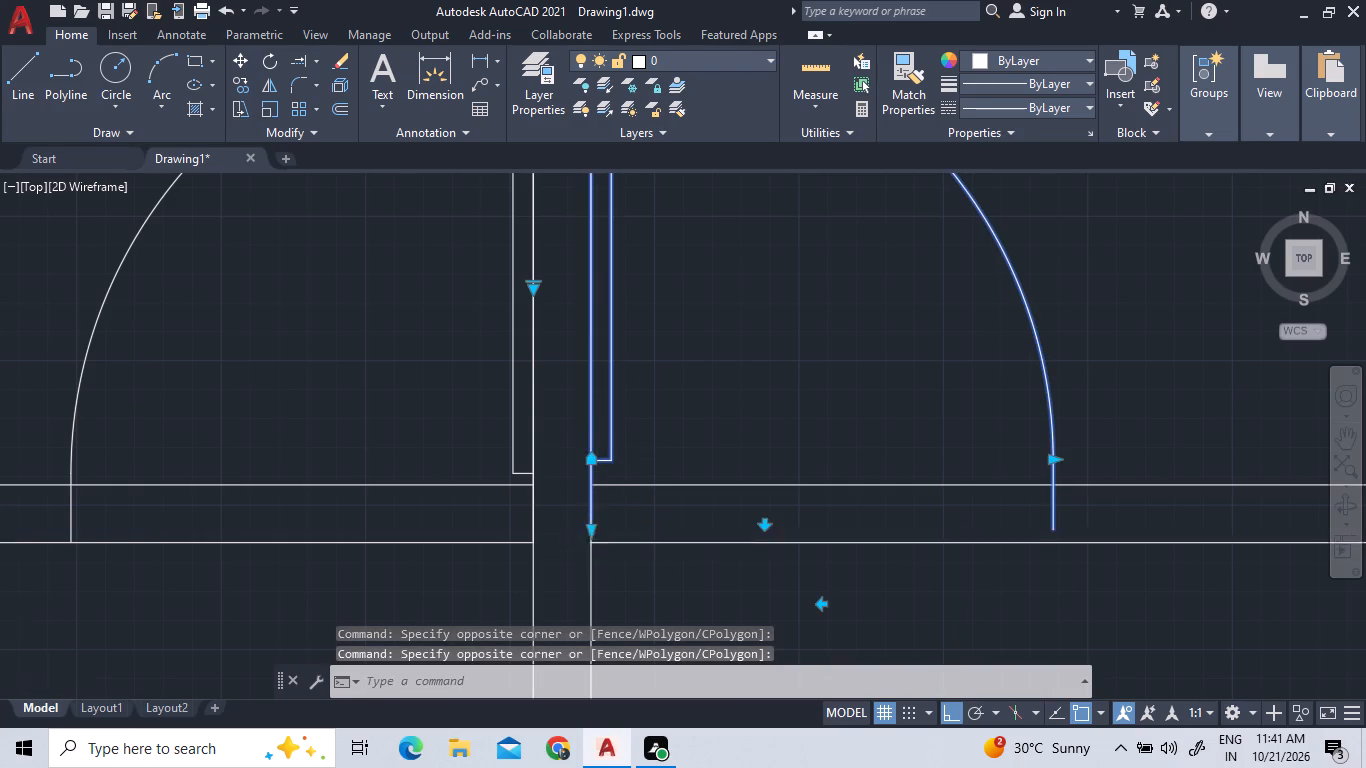
scroll(596, 533, "up", 2)
right_click(610, 493)
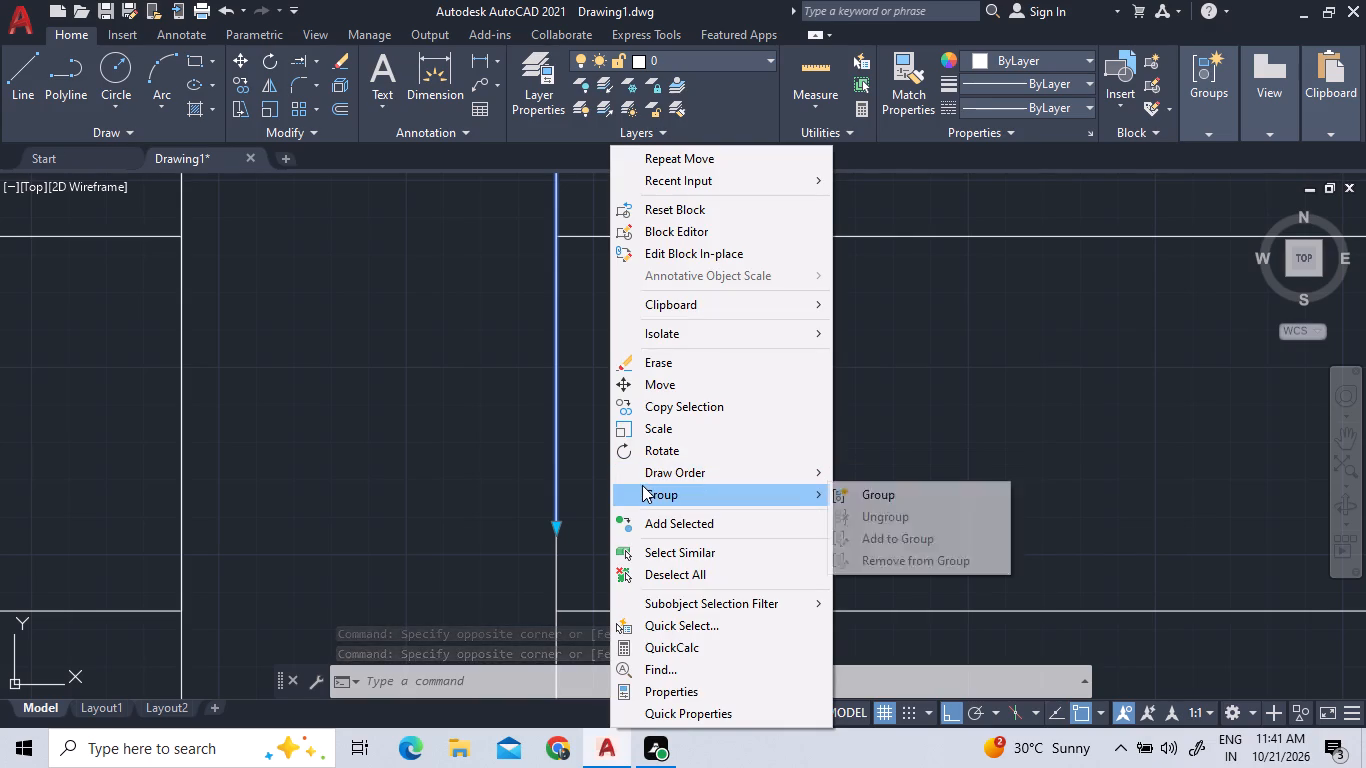
left_click(664, 377)
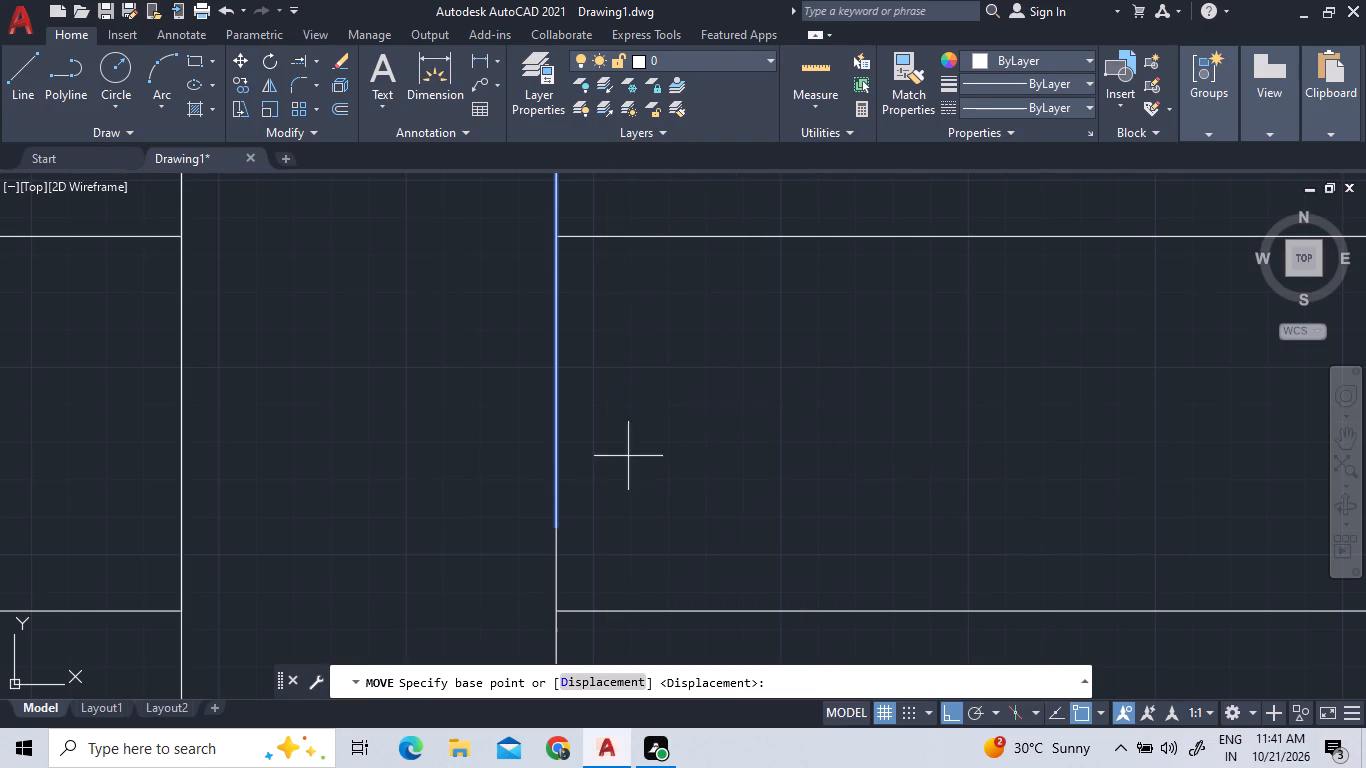
left_click(558, 523)
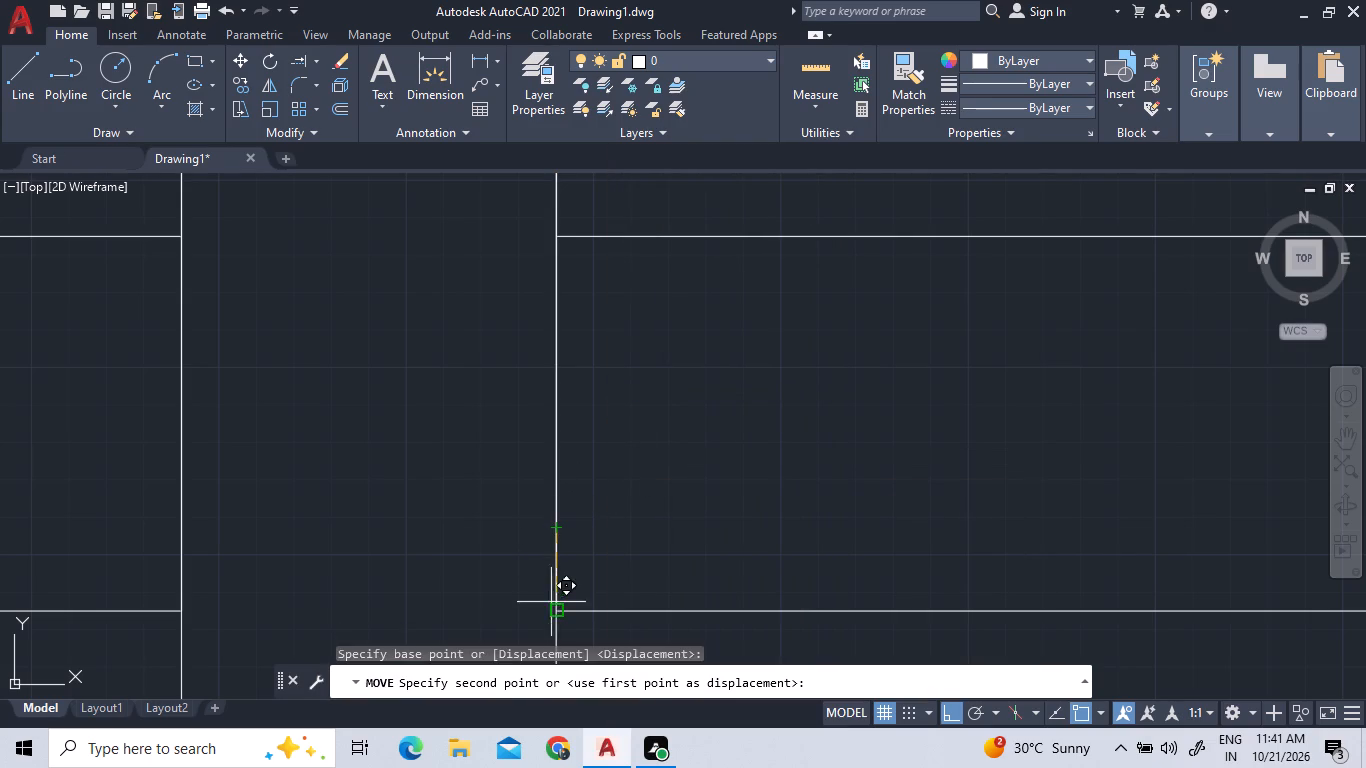
left_click(552, 609)
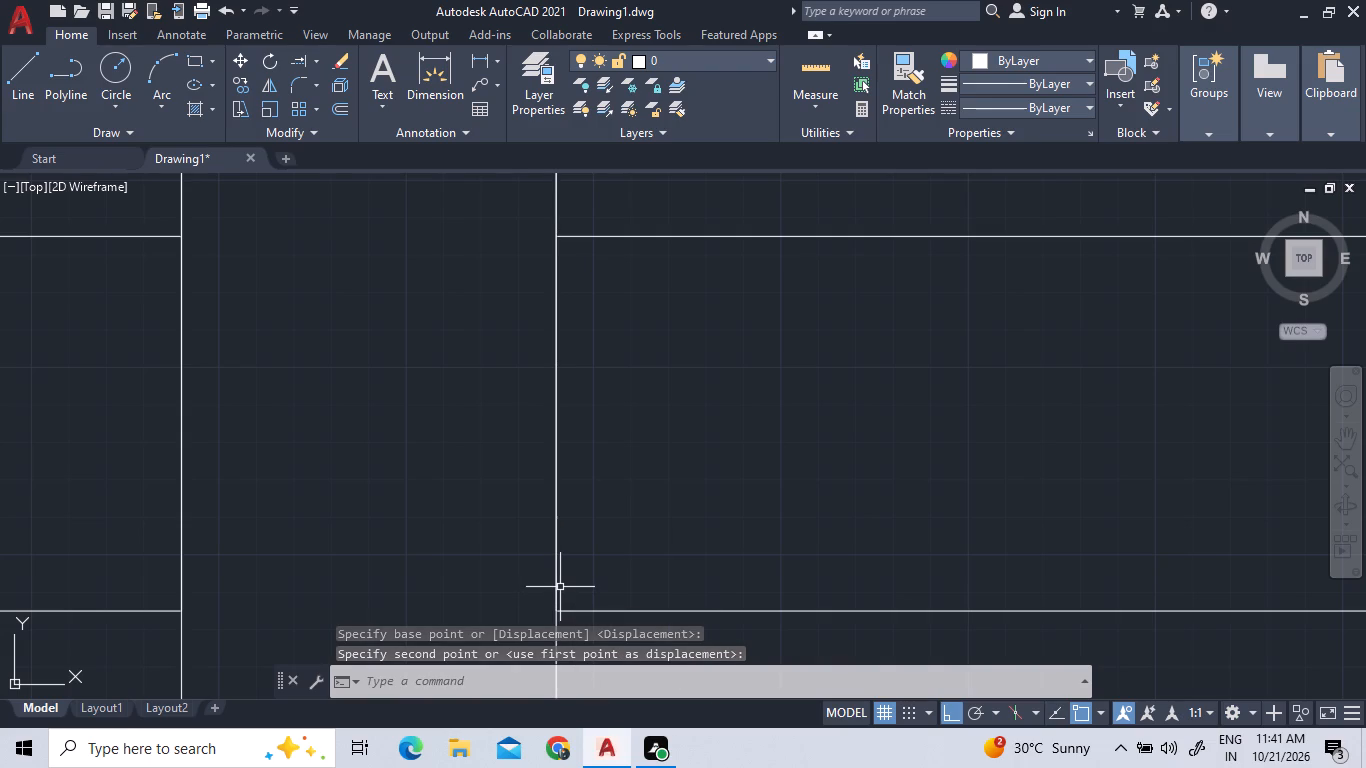
Trim both lower cross-wall lines across the left and right door openings beside the party wall.
scroll(656, 508, "down", 4)
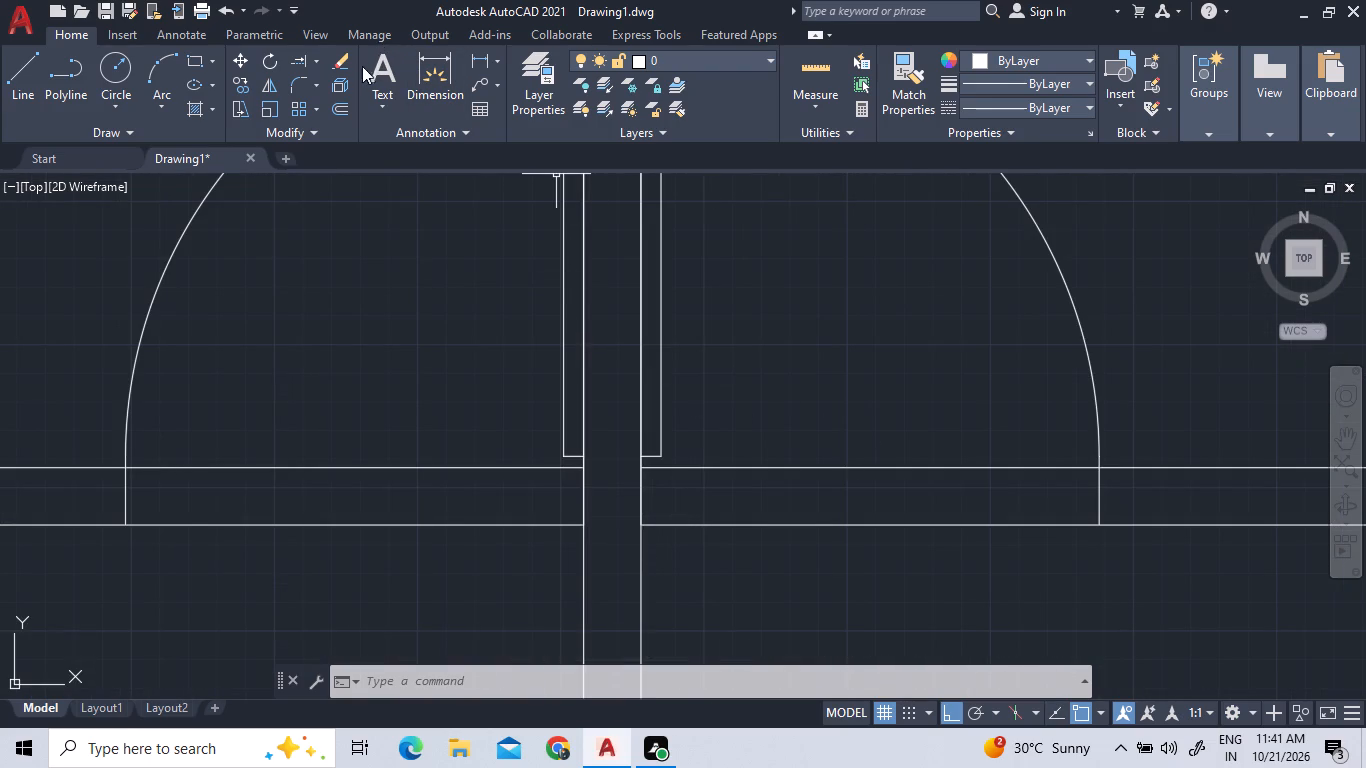
left_click(317, 66)
left_click(304, 101)
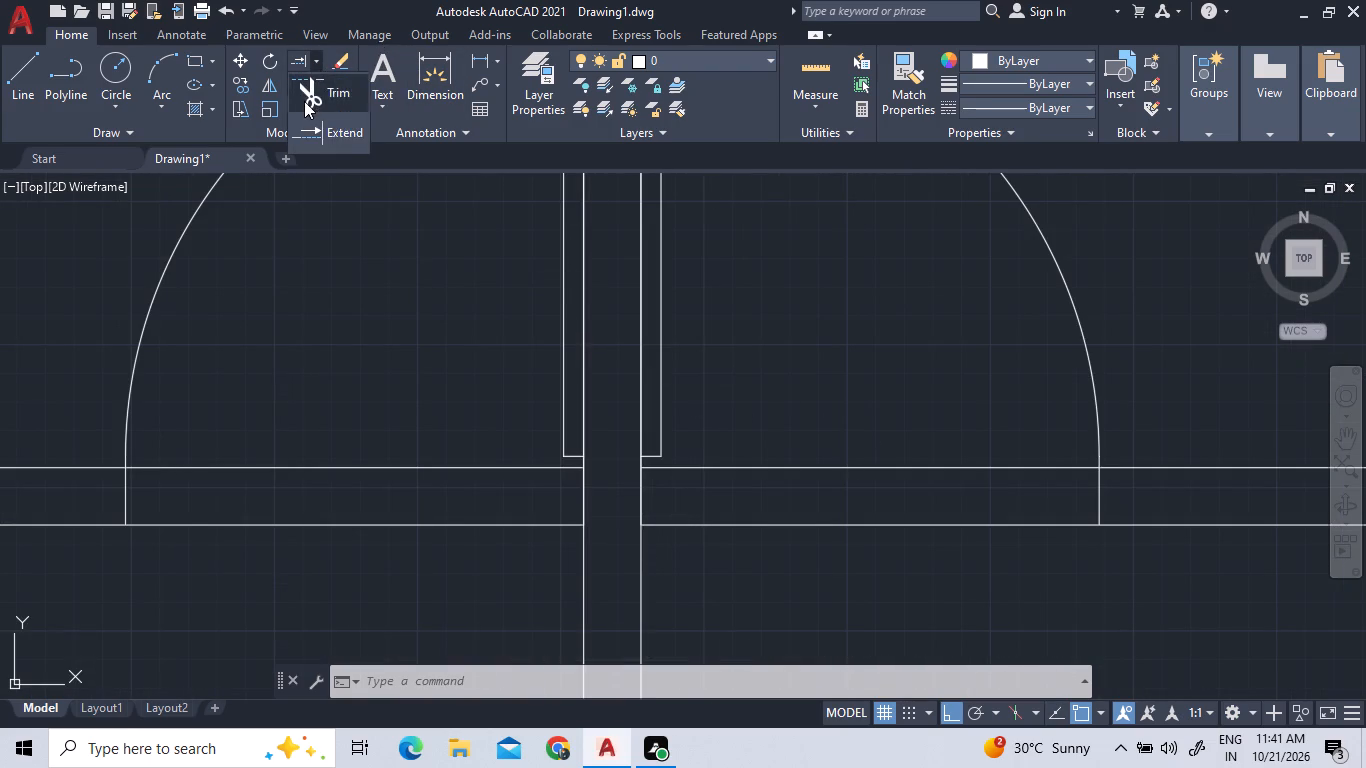
left_click(356, 435)
left_click(344, 581)
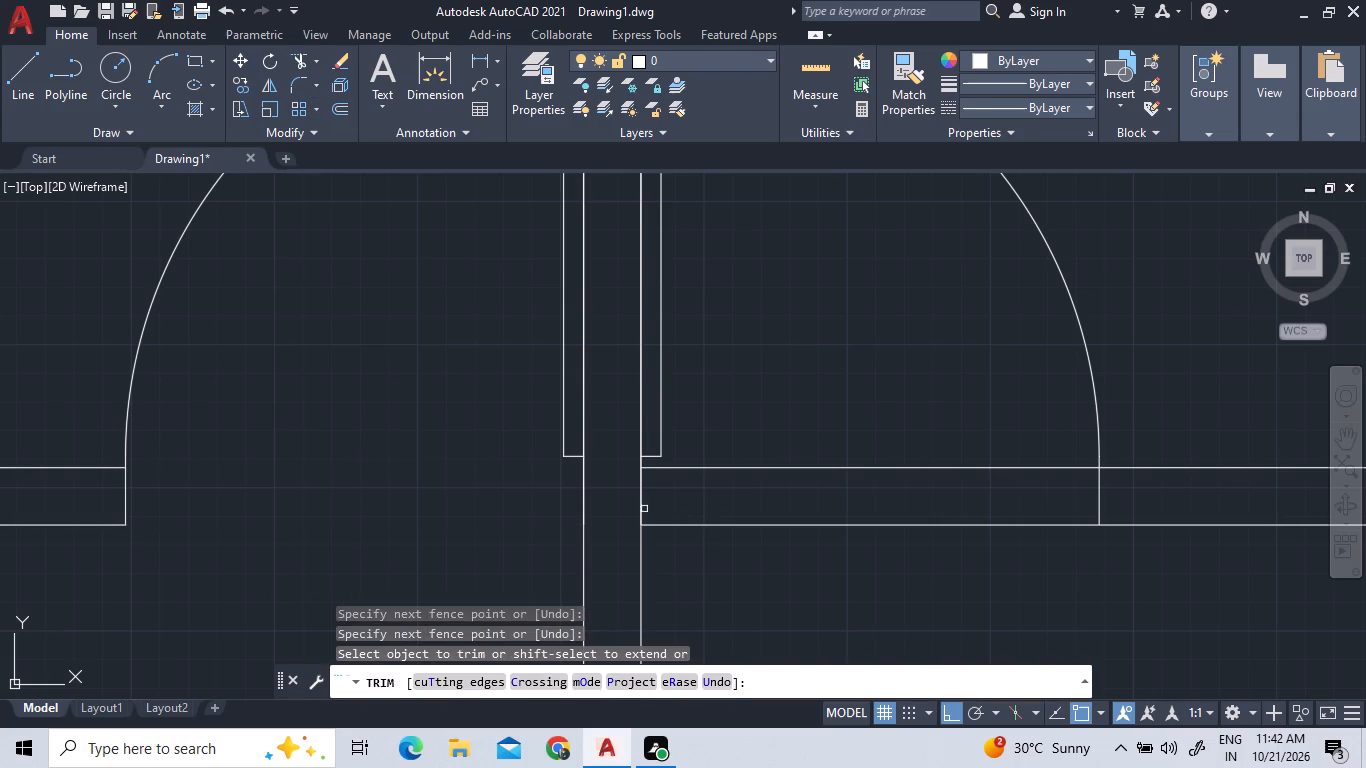
left_click(848, 458)
left_click(827, 554)
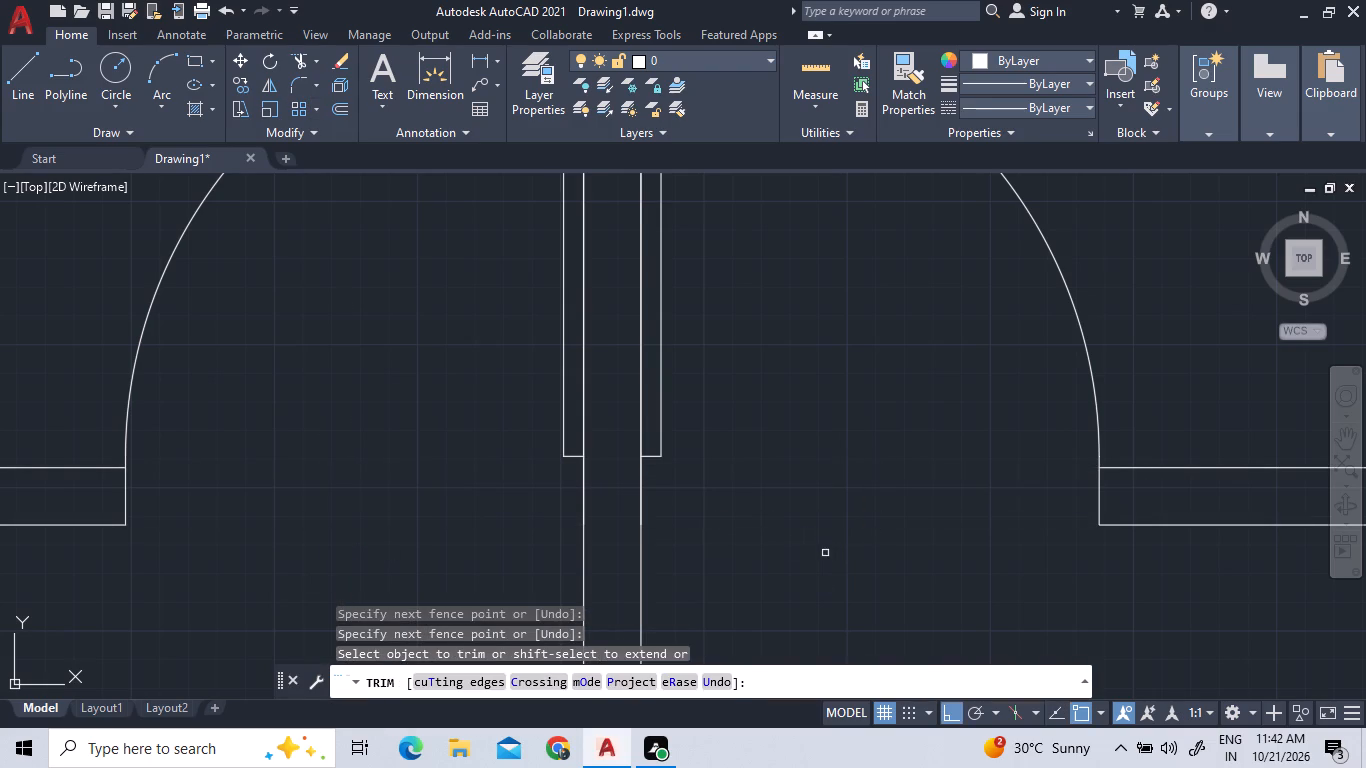
Check the right unit's new door opening beside the party wall with the quick measure tool.
scroll(670, 482, "down", 2)
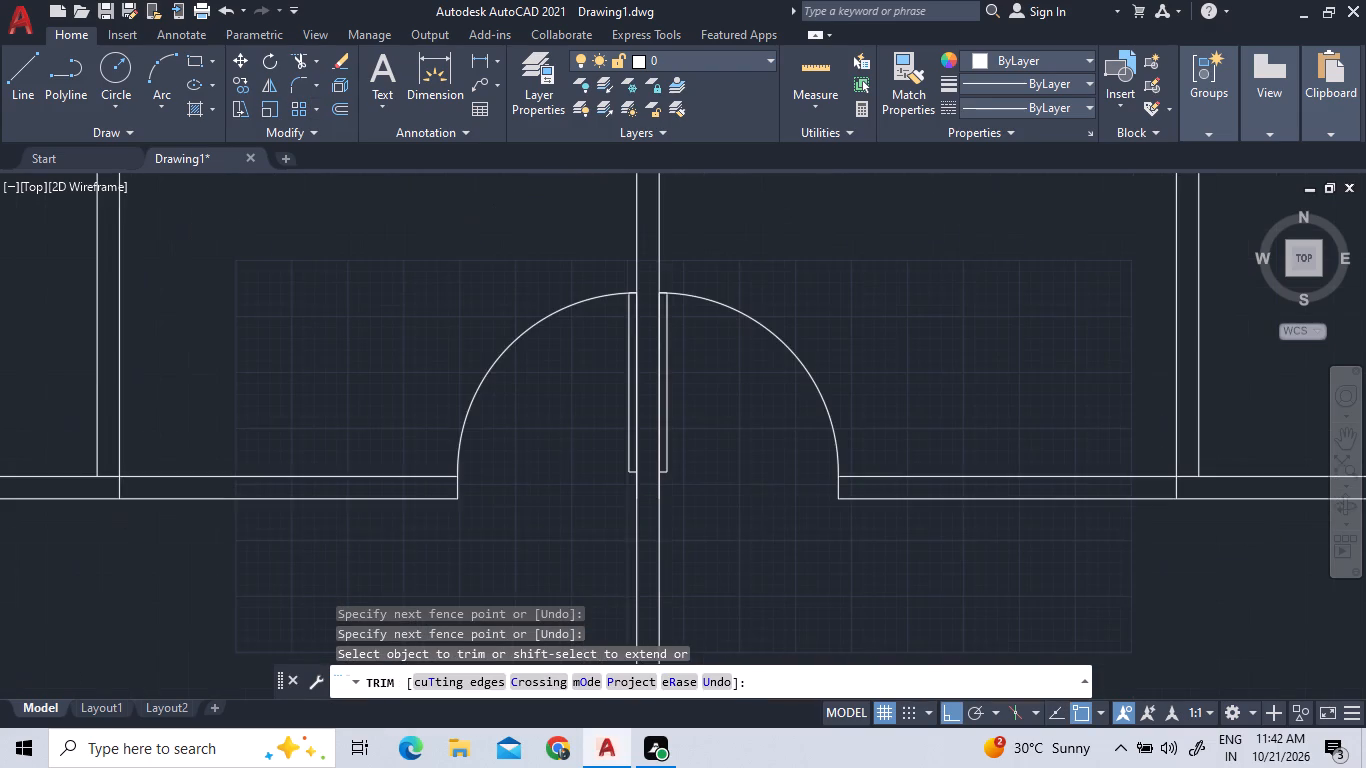
scroll(666, 482, "down", 1)
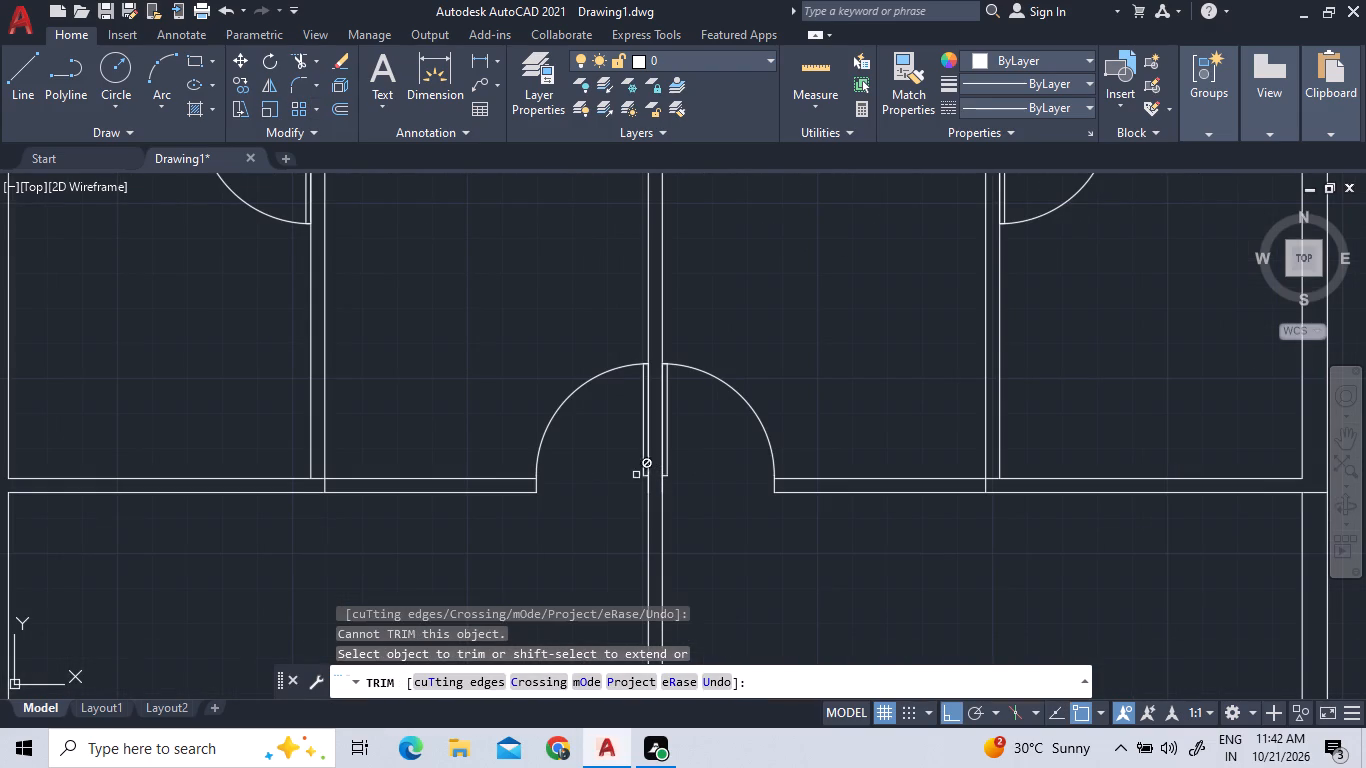
scroll(601, 448, "down", 2)
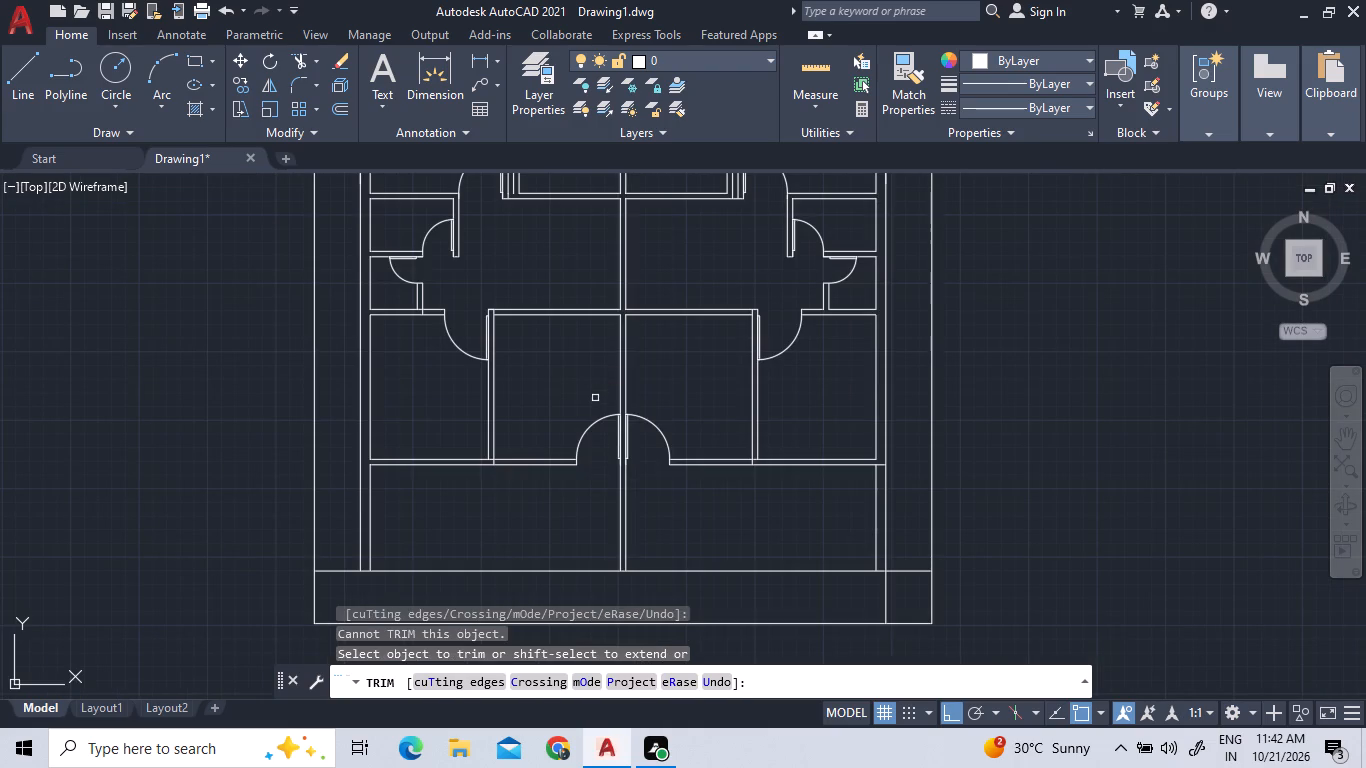
scroll(574, 465, "up", 2)
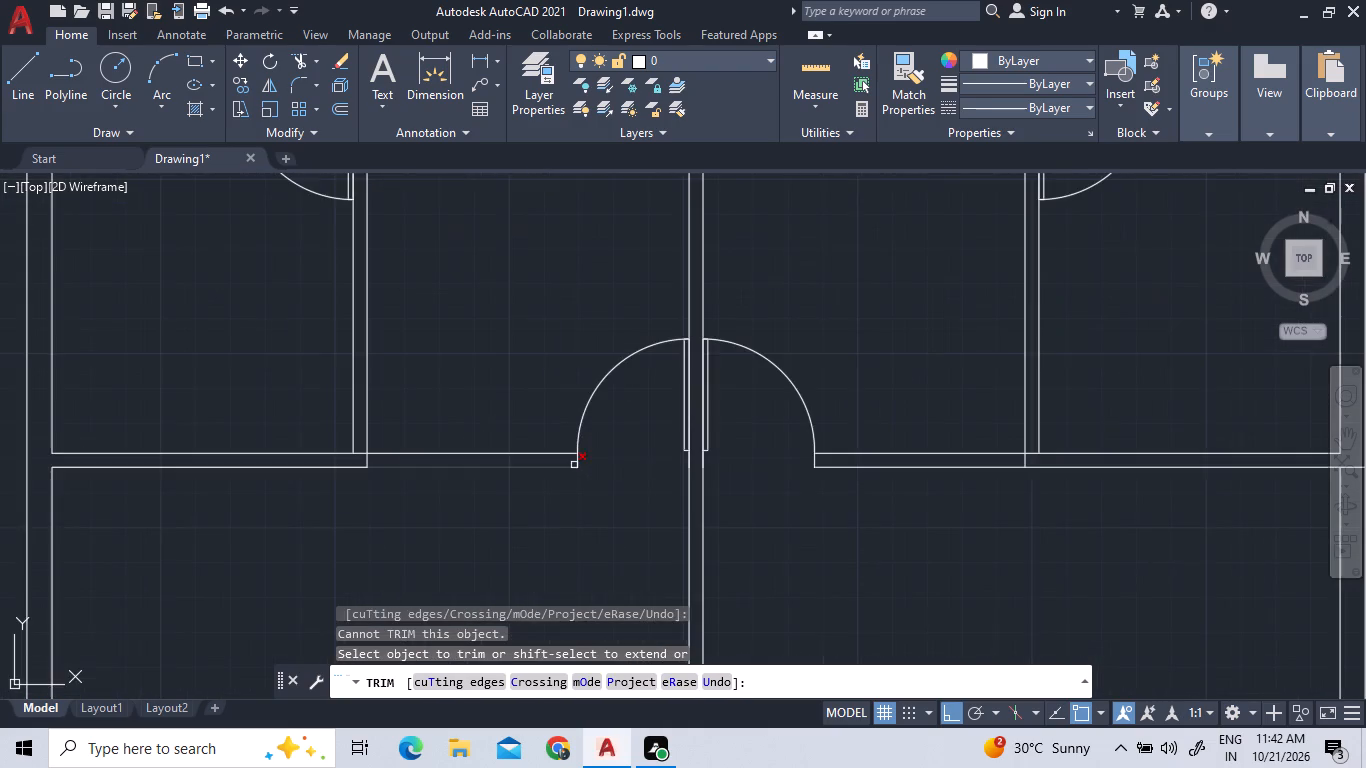
scroll(574, 465, "down", 2)
left_click(807, 68)
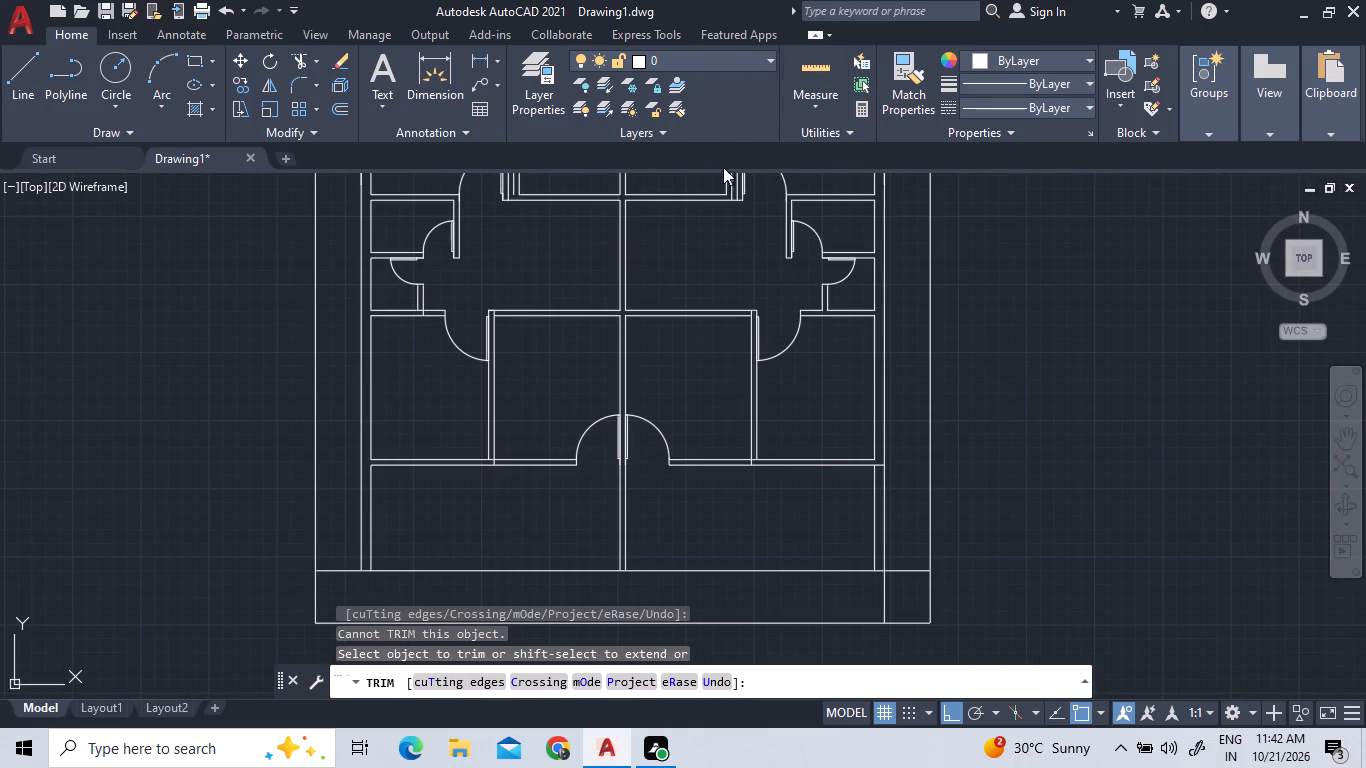
scroll(599, 462, "up", 2)
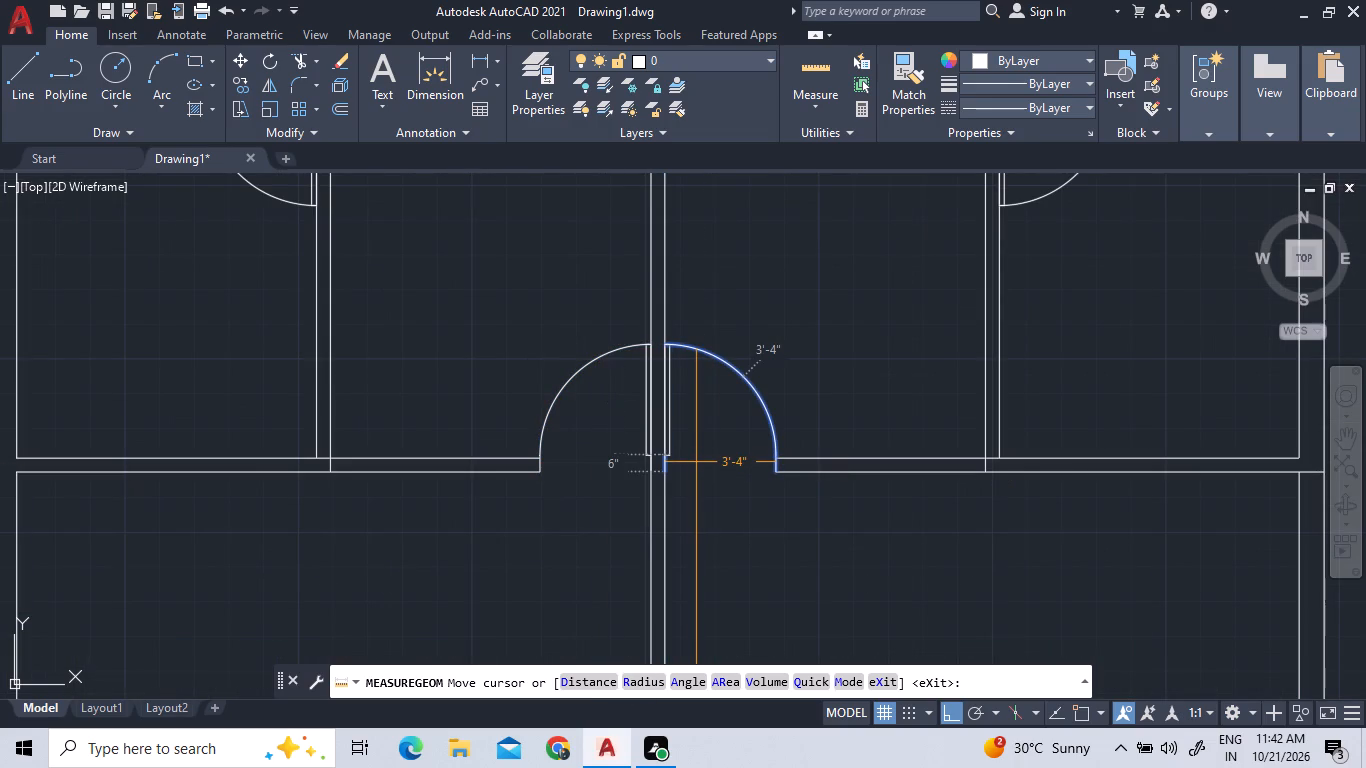
key("Escape")
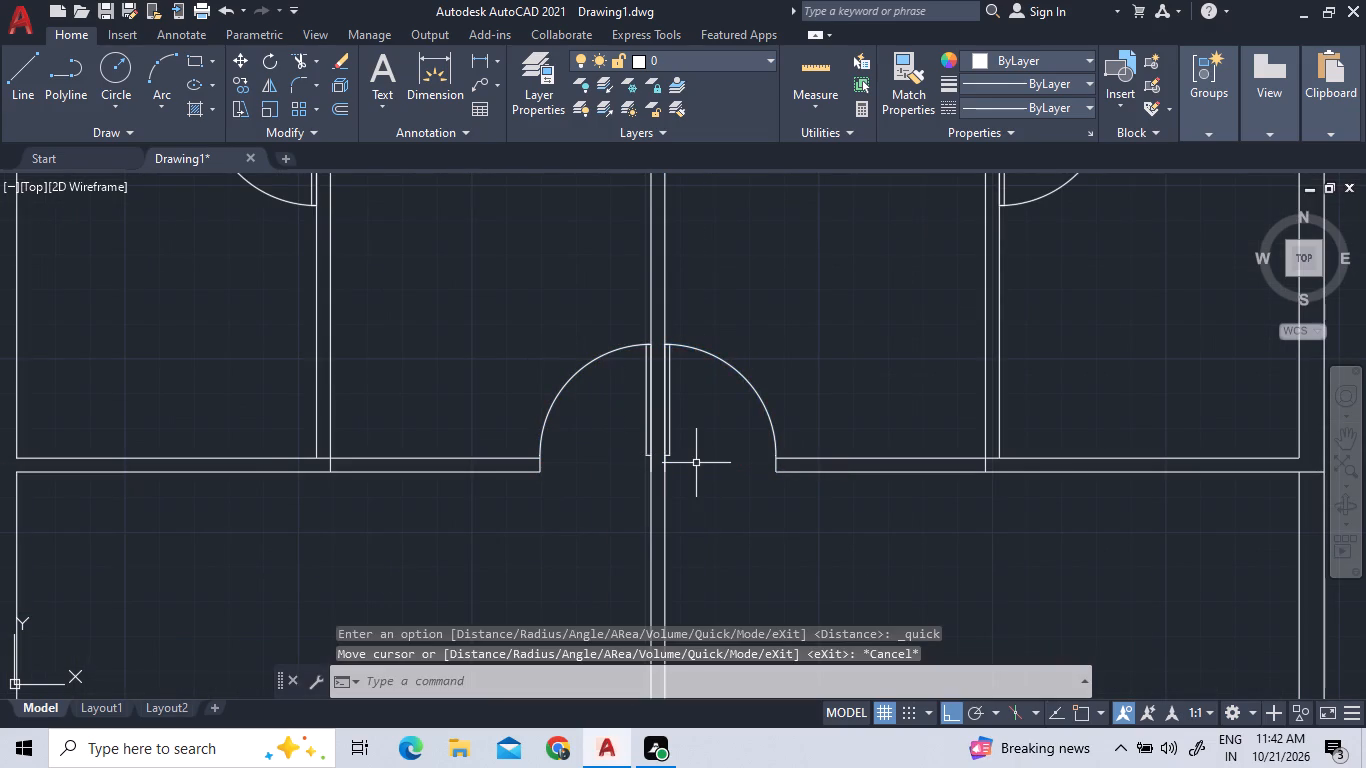
Draw a short vertical line closing the party wall's left face between the two lines of the left unit's upper cross wall.
scroll(694, 463, "down", 2)
scroll(666, 299, "up", 3)
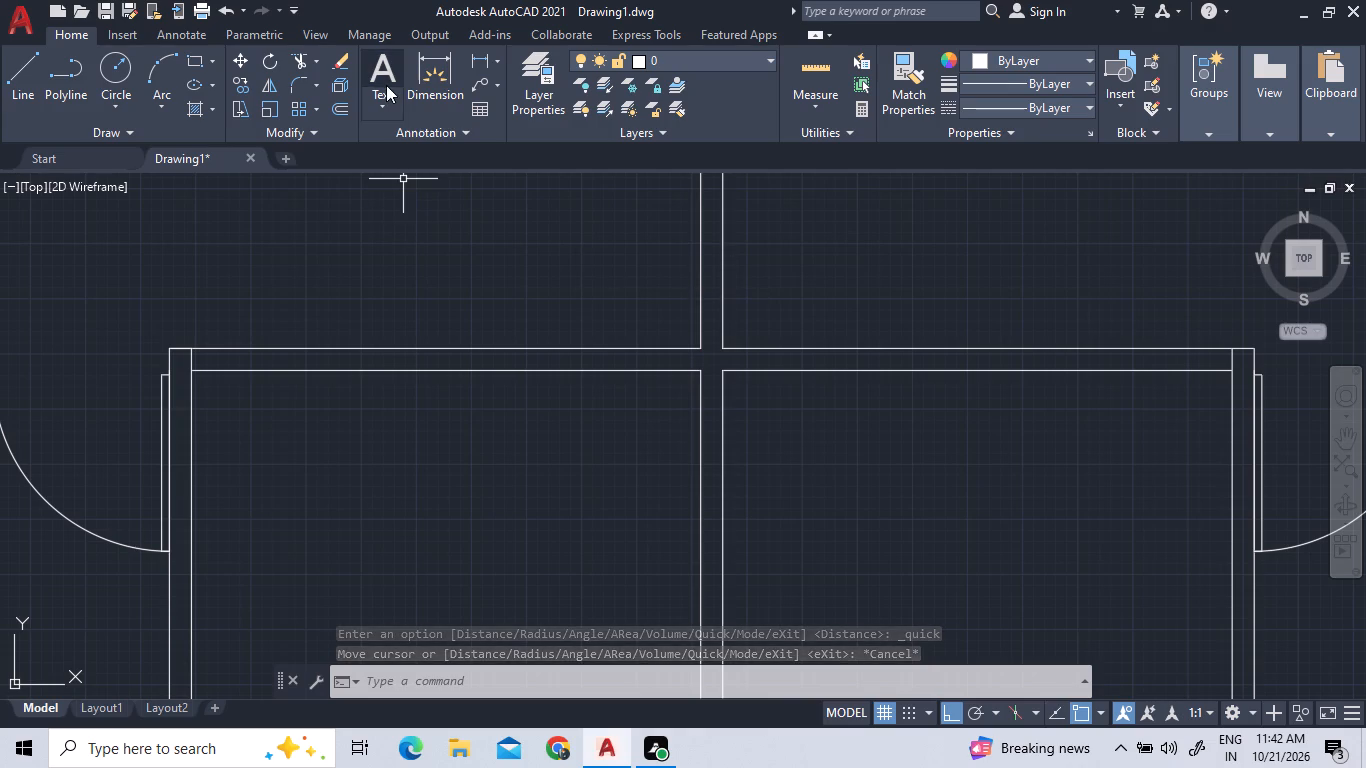
left_click(12, 78)
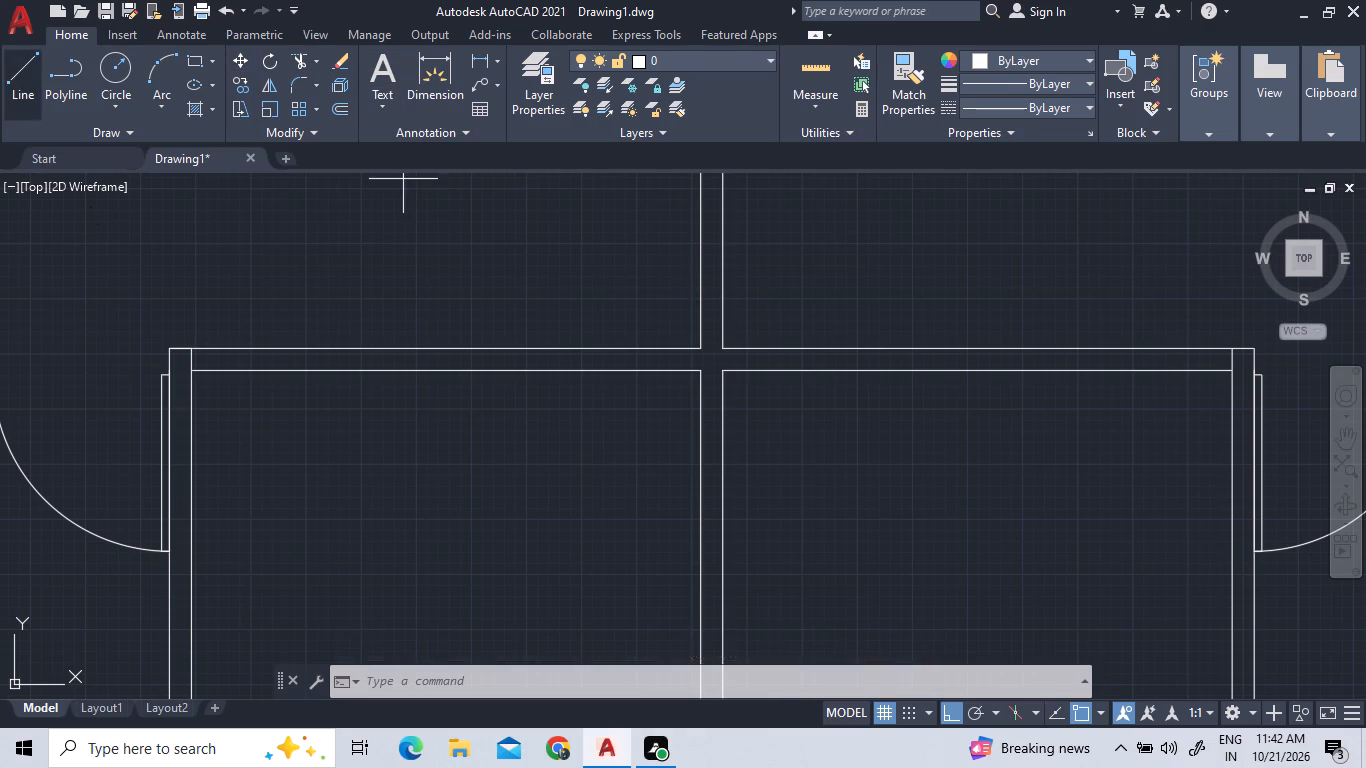
left_click(701, 353)
left_click(696, 378)
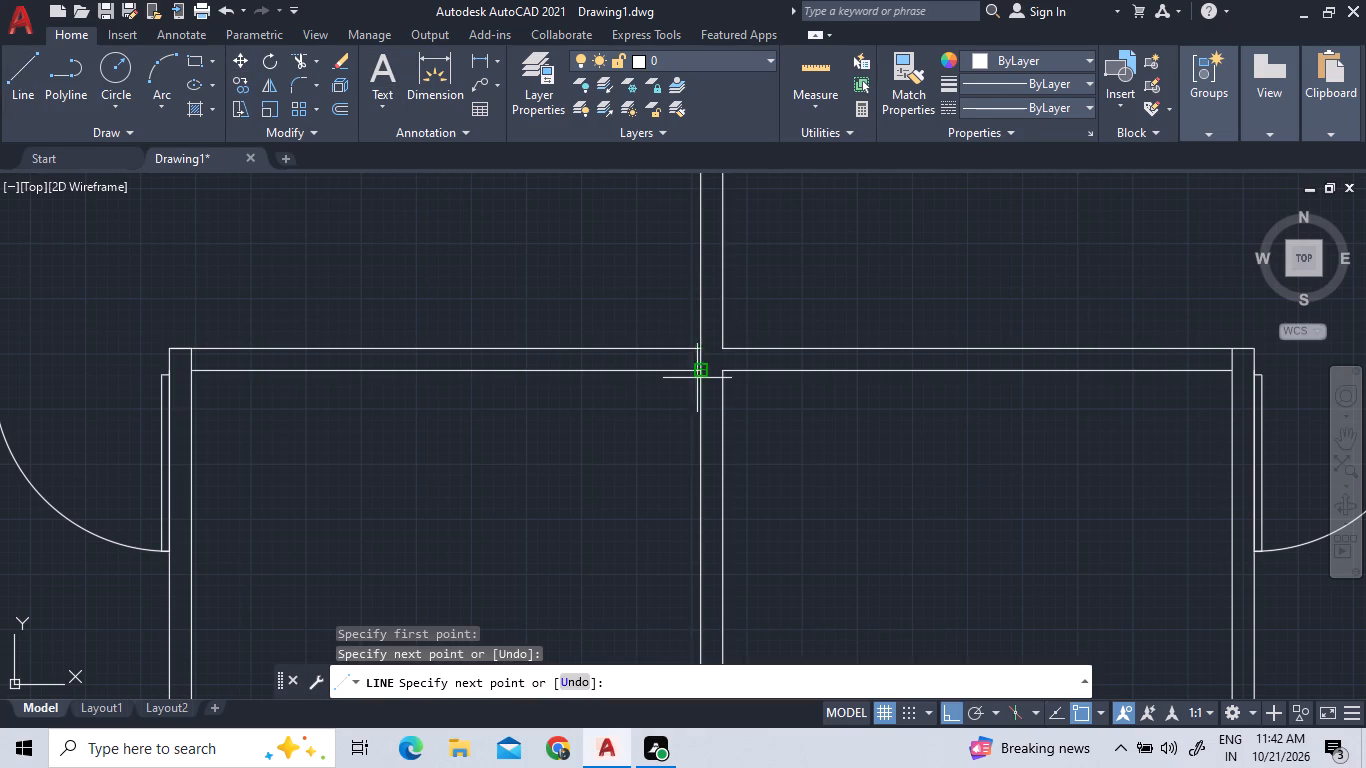
right_click(620, 303)
left_click(653, 312)
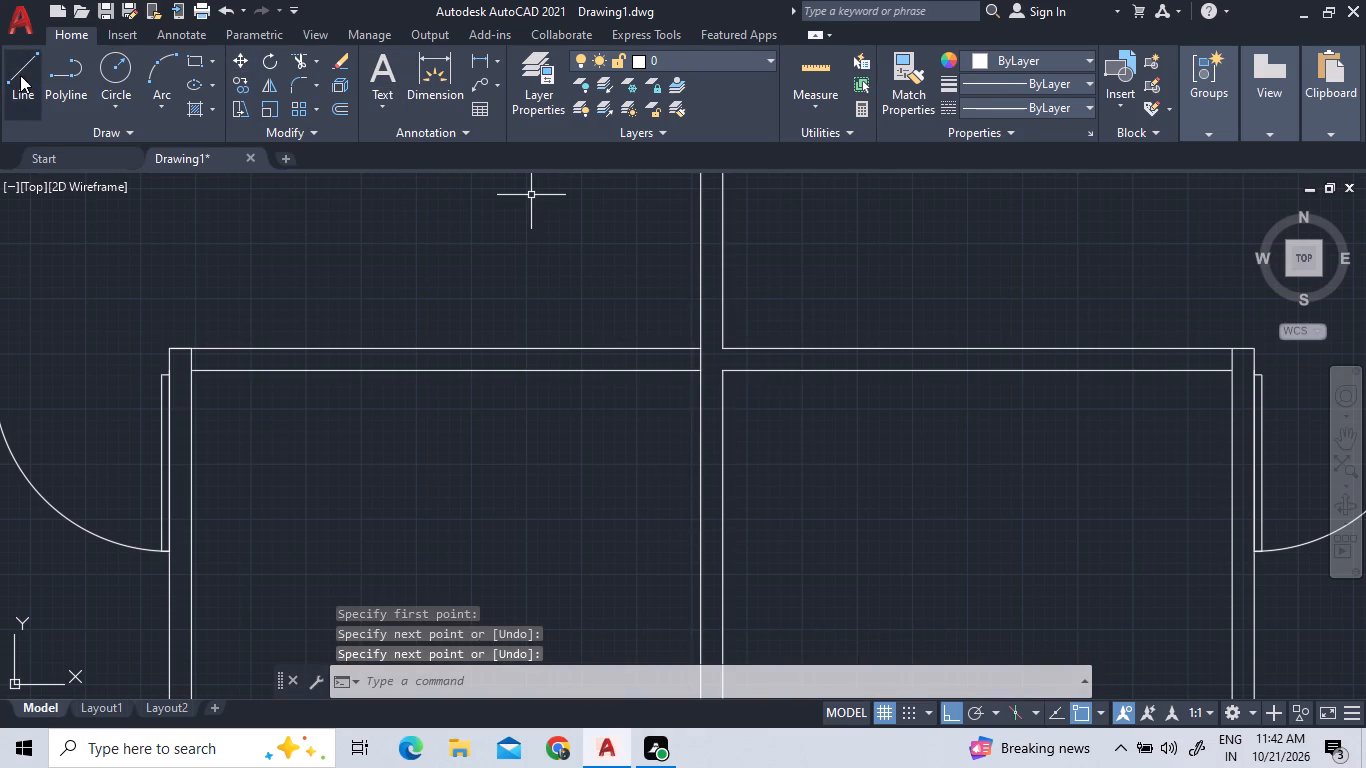
Draw a short vertical line closing the party wall's right face between the two lines of the right unit's upper cross wall.
left_click(21, 77)
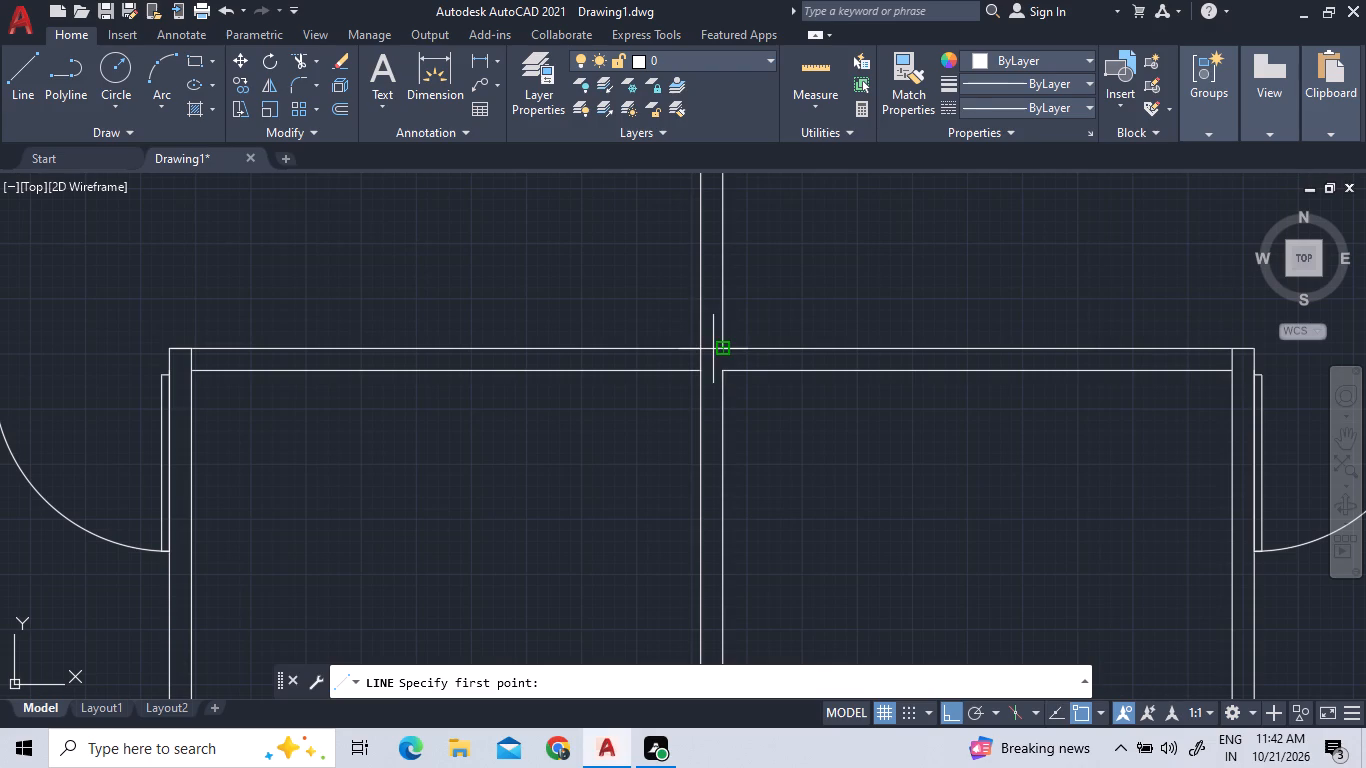
left_click(718, 349)
left_click(721, 371)
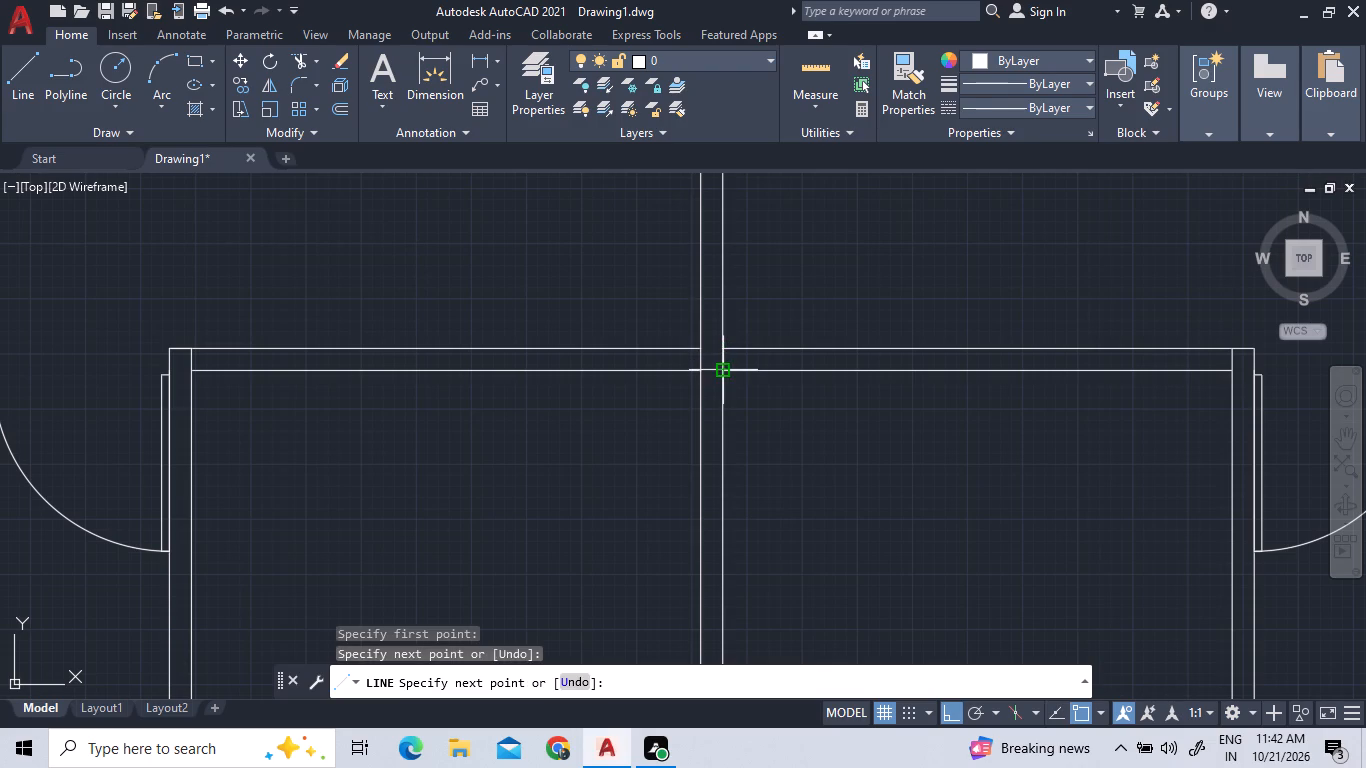
right_click(561, 294)
left_click(577, 301)
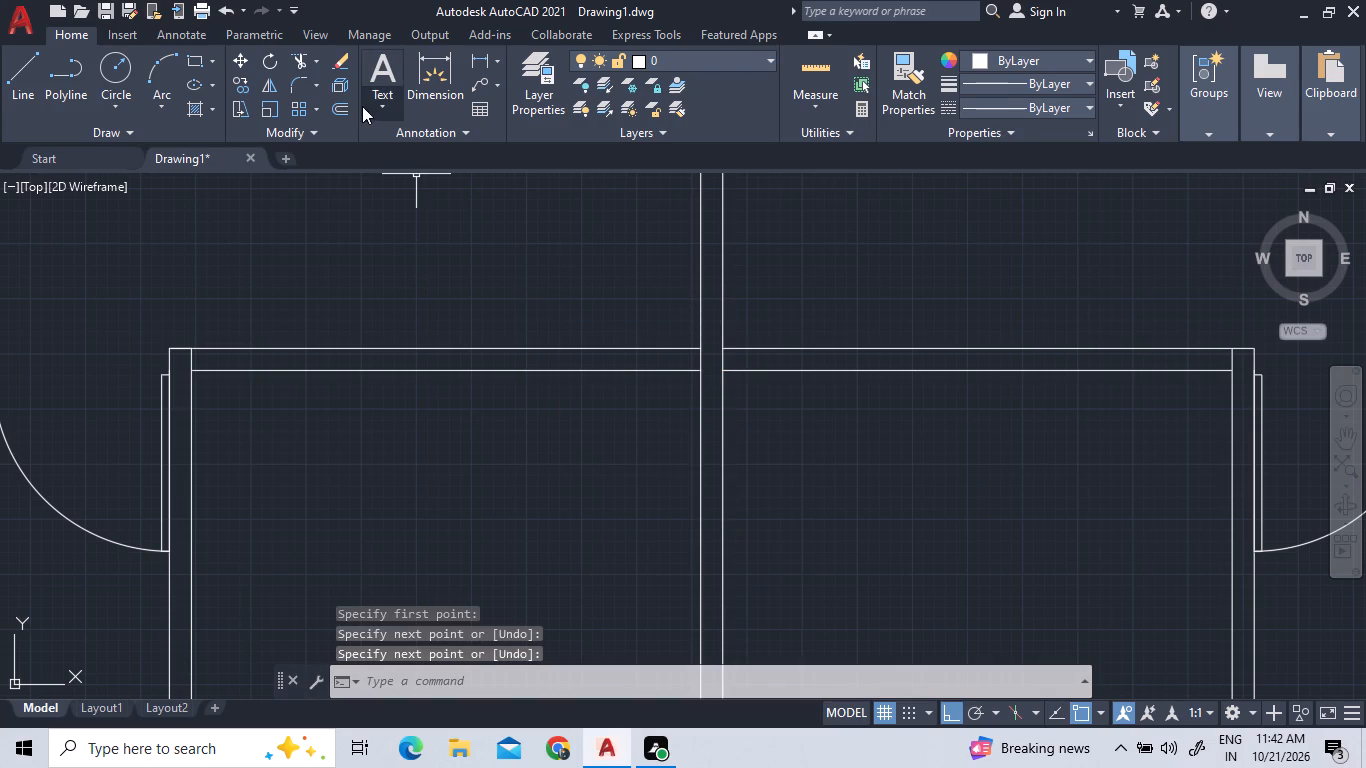
Offset the two short closing lines on the party wall's faces by 3'4" outward into the left and right units' upper cross walls.
left_click(344, 108)
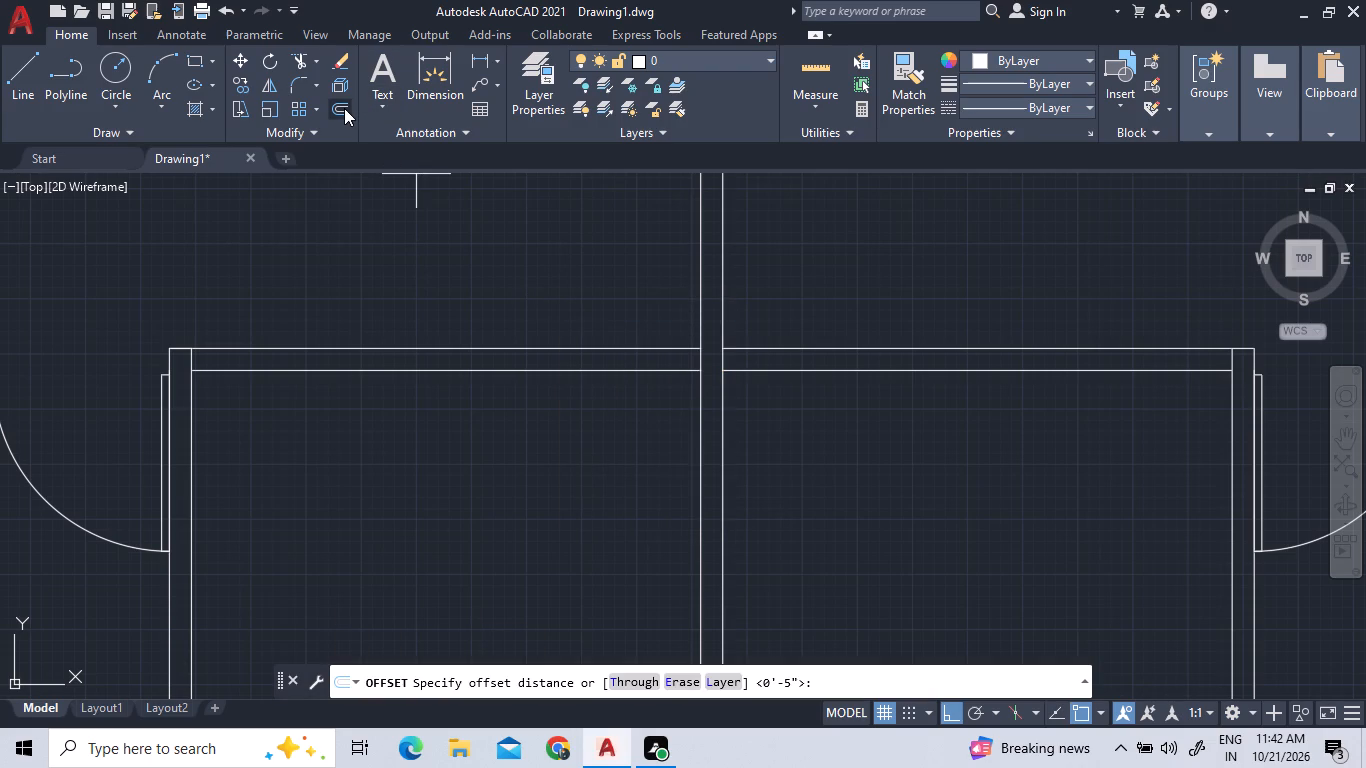
key("3")
key("apostrophe")
type("4\"")
key("Return")
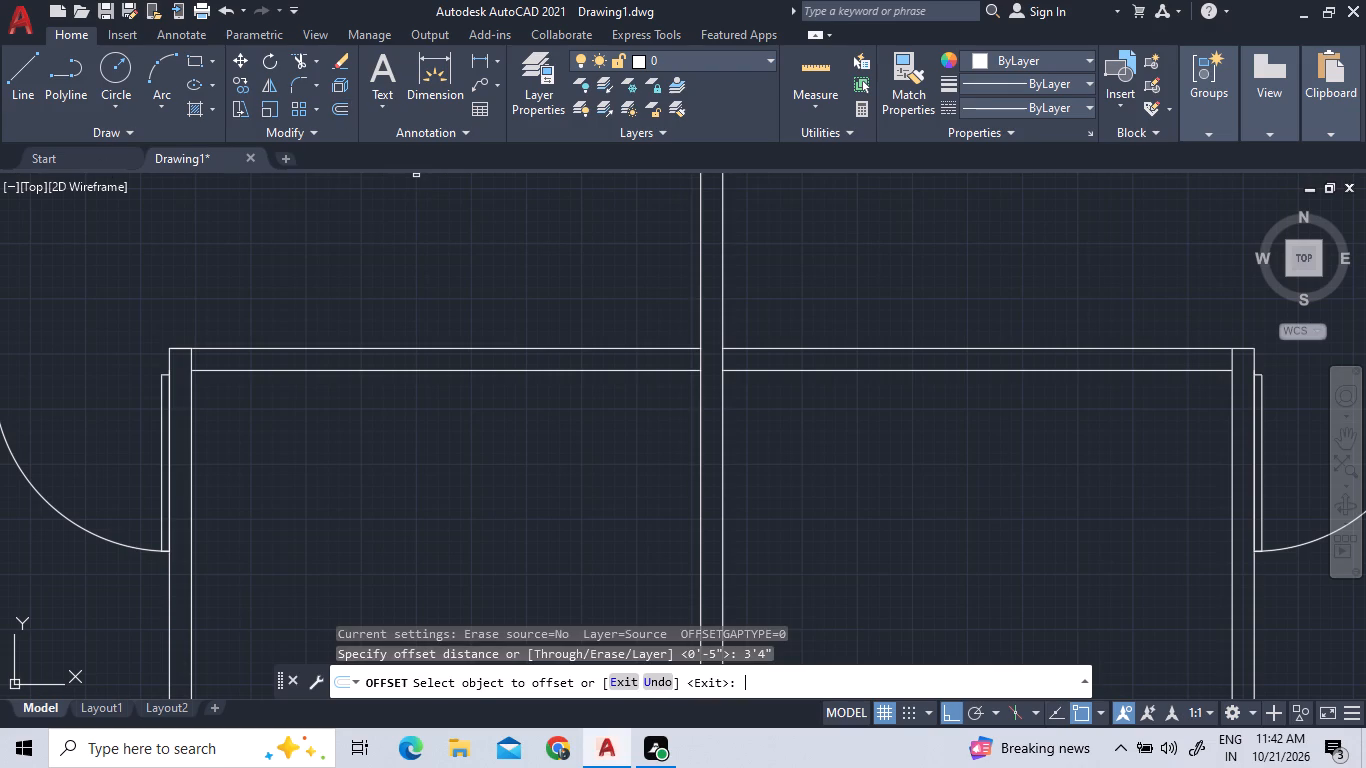
left_click(702, 358)
left_click(630, 358)
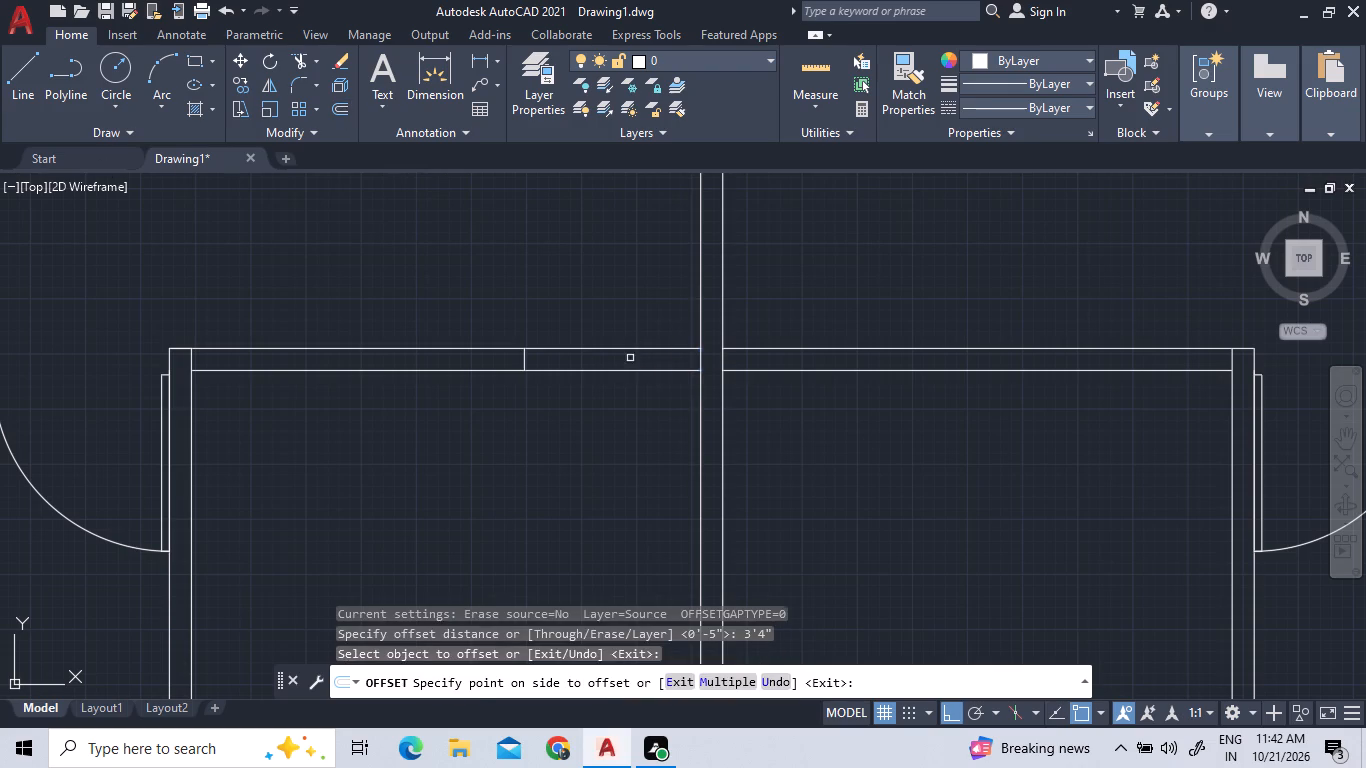
left_click(723, 361)
left_click(786, 361)
right_click(793, 349)
left_click(807, 363)
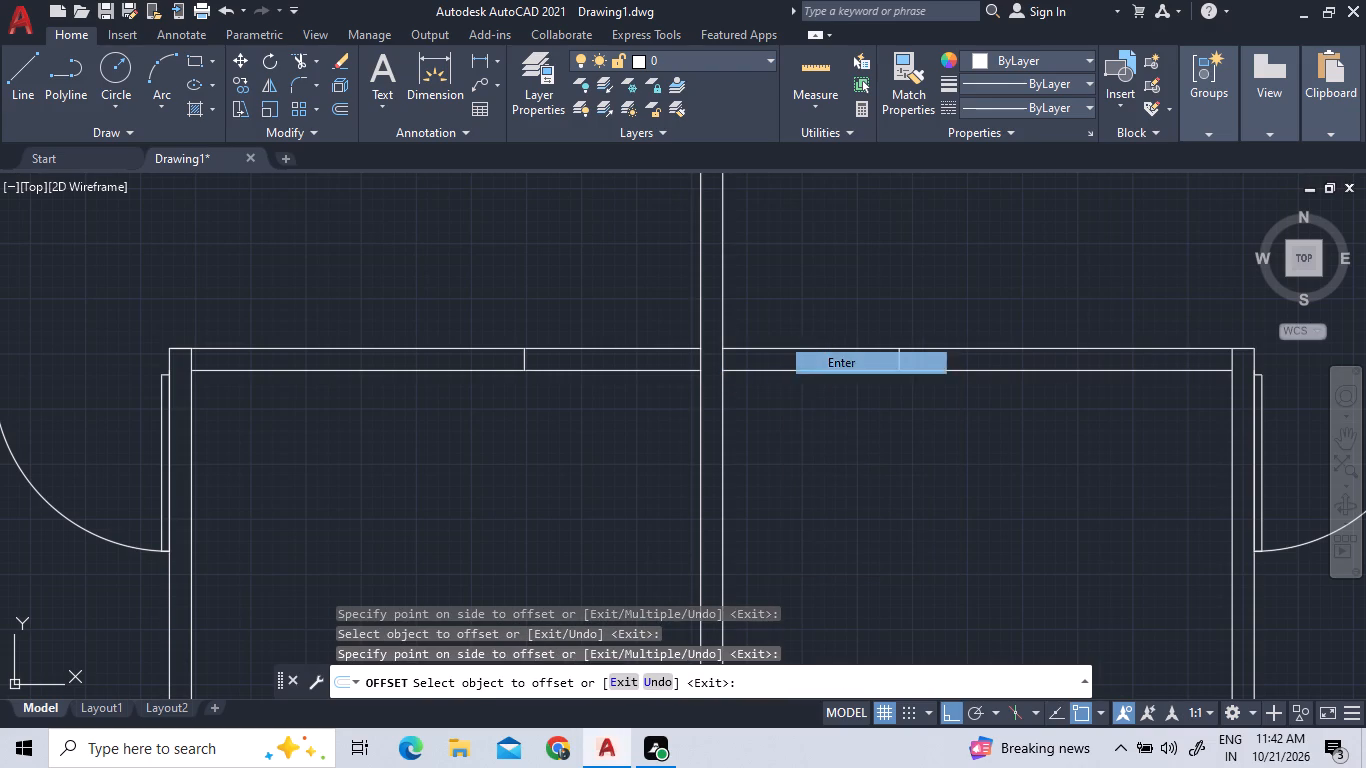
Trim both upper cross-wall lines between the party wall and the offset jamb lines in the left and right units.
left_click(305, 62)
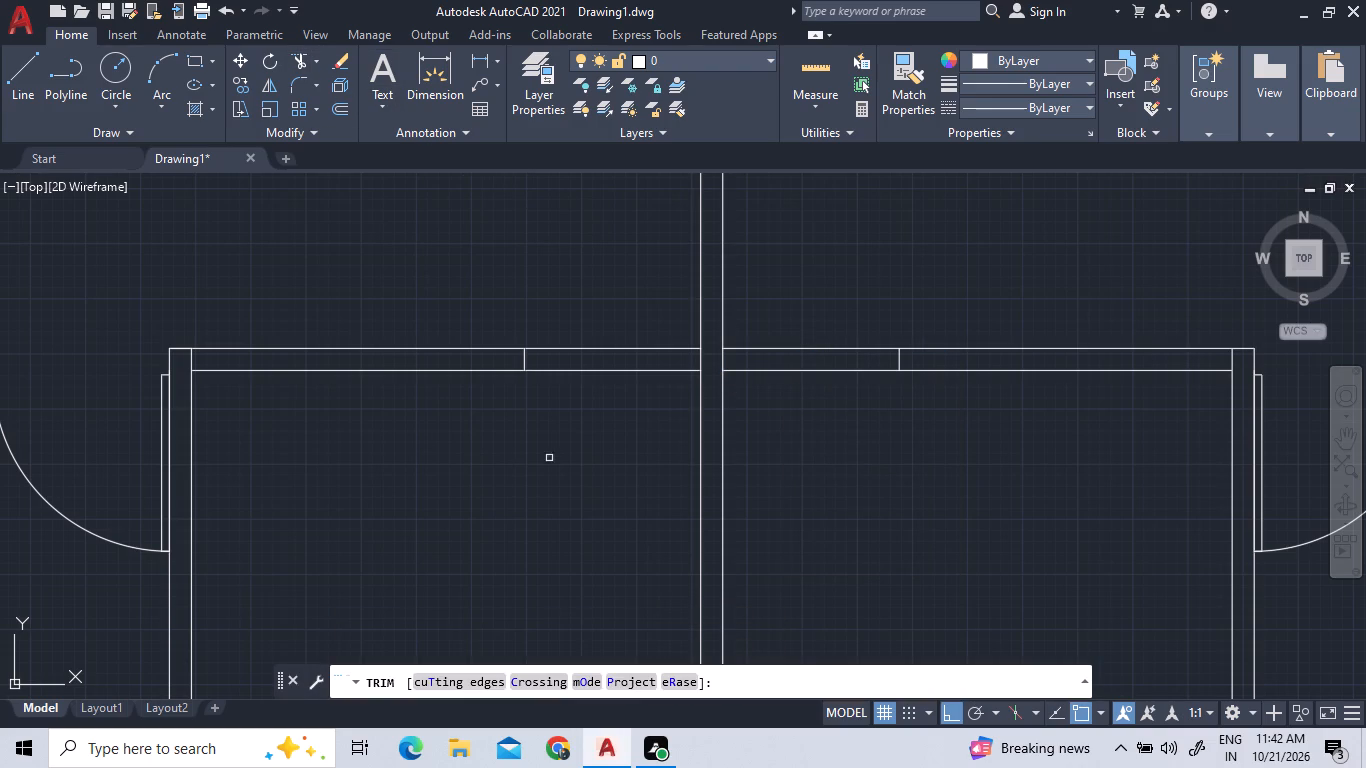
left_click(554, 455)
left_click(630, 274)
left_click(877, 453)
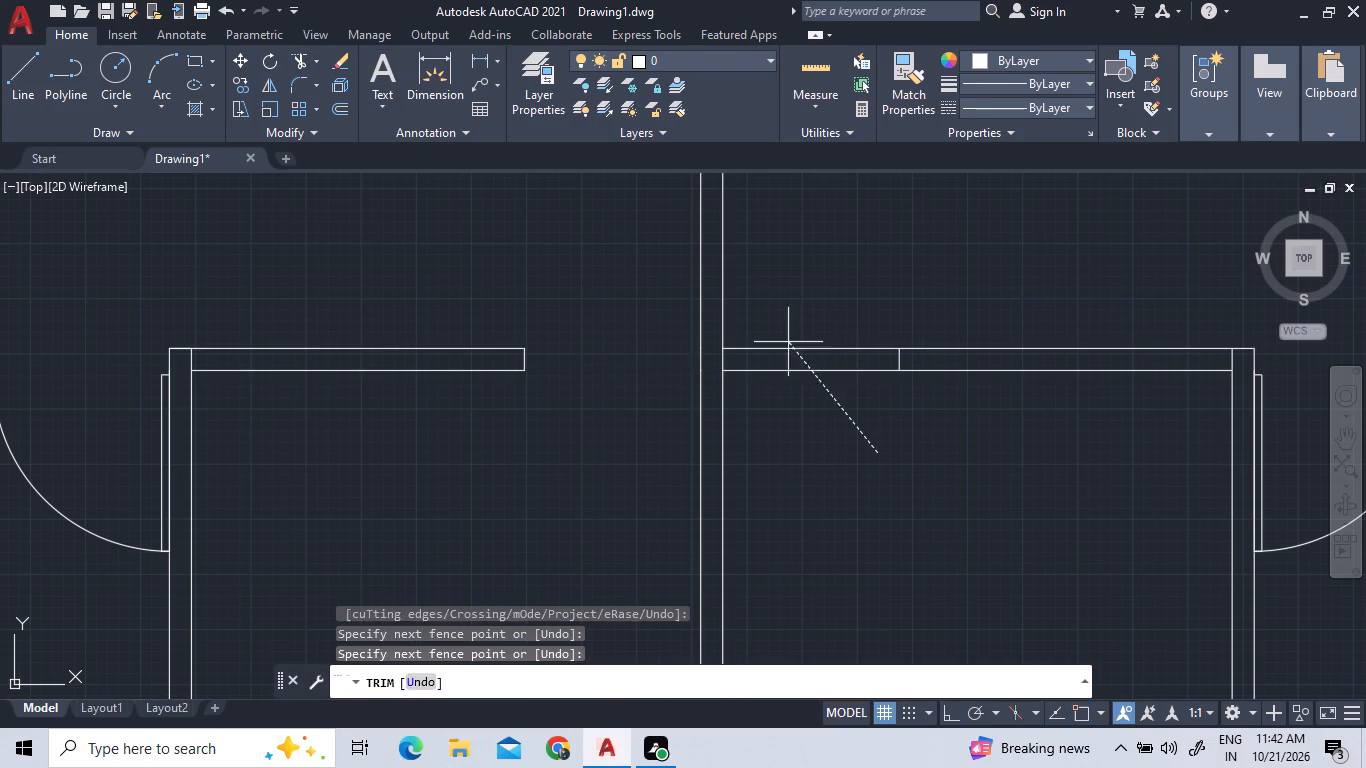
left_click(802, 262)
scroll(805, 263, "down", 4)
scroll(783, 392, "up", 2)
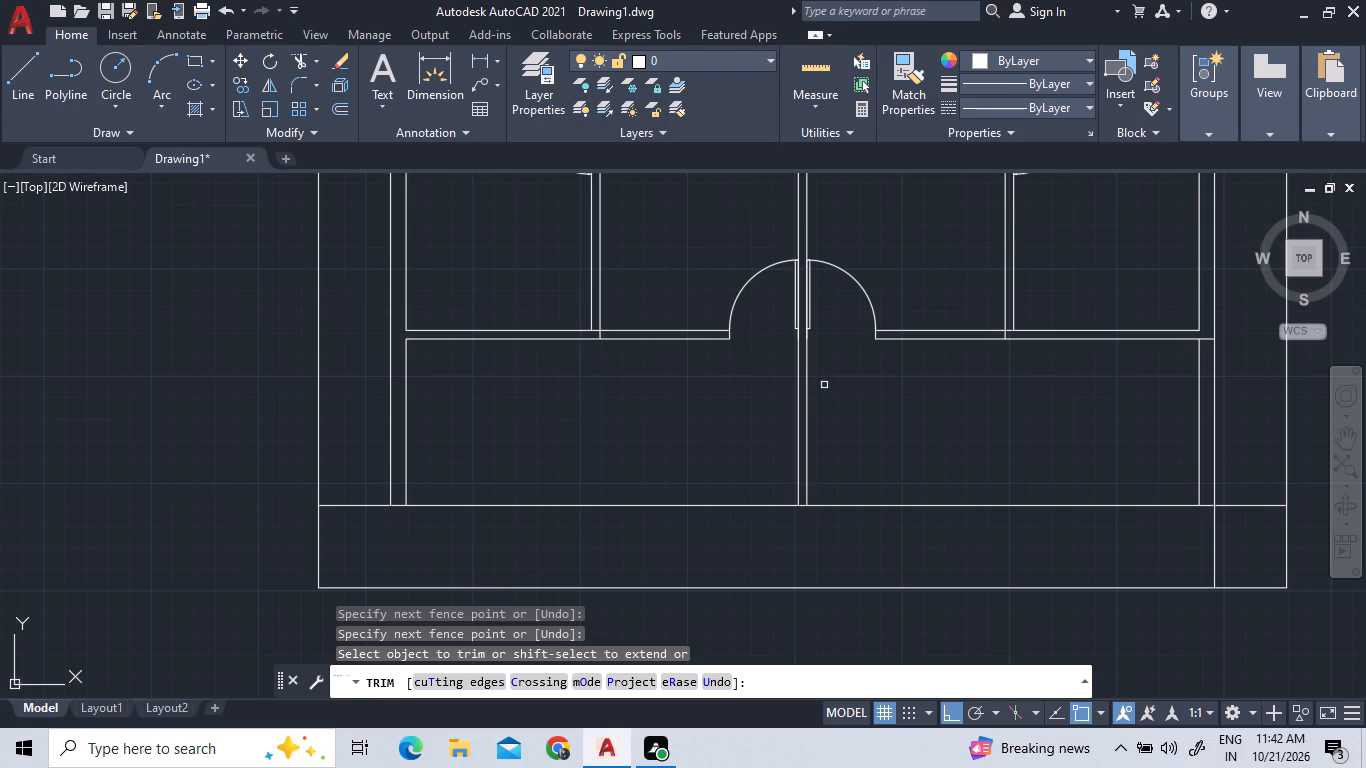
scroll(739, 397, "down", 1)
right_click(571, 429)
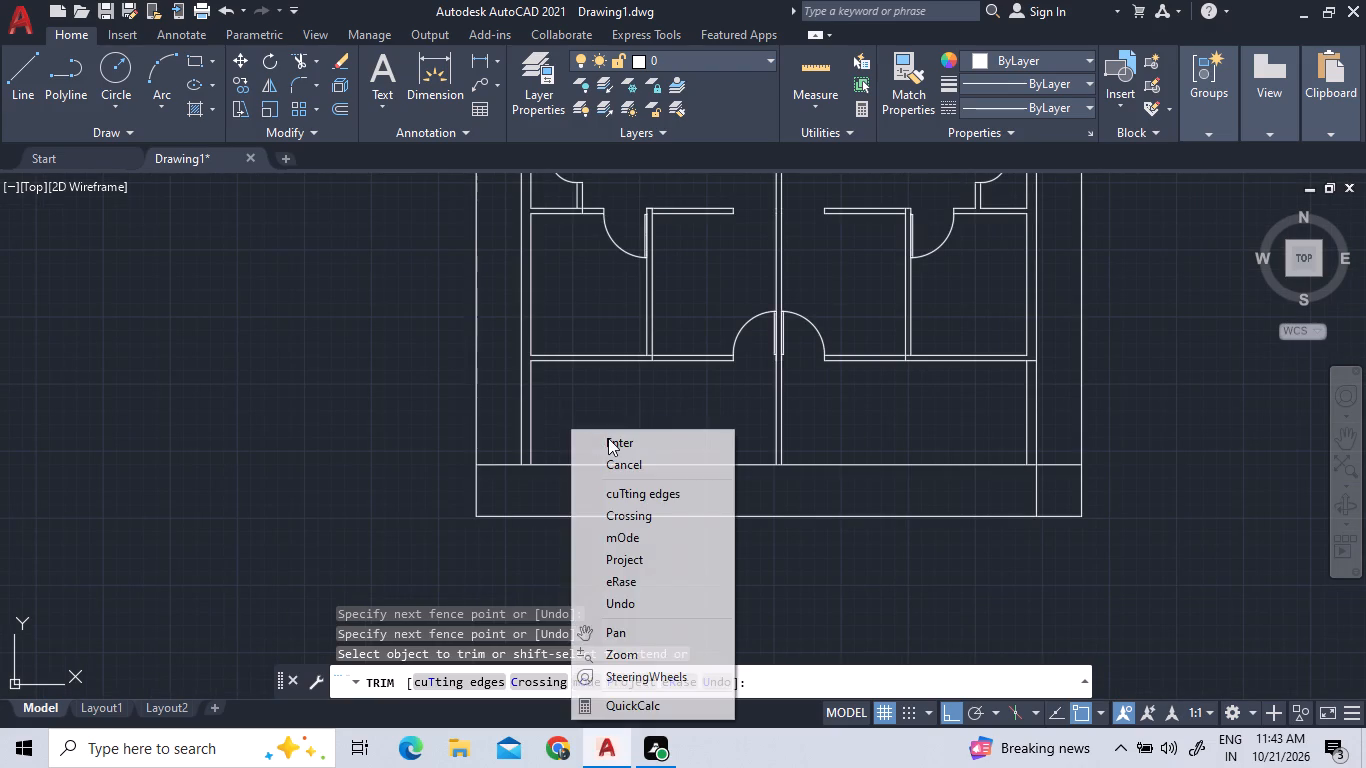
left_click(608, 438)
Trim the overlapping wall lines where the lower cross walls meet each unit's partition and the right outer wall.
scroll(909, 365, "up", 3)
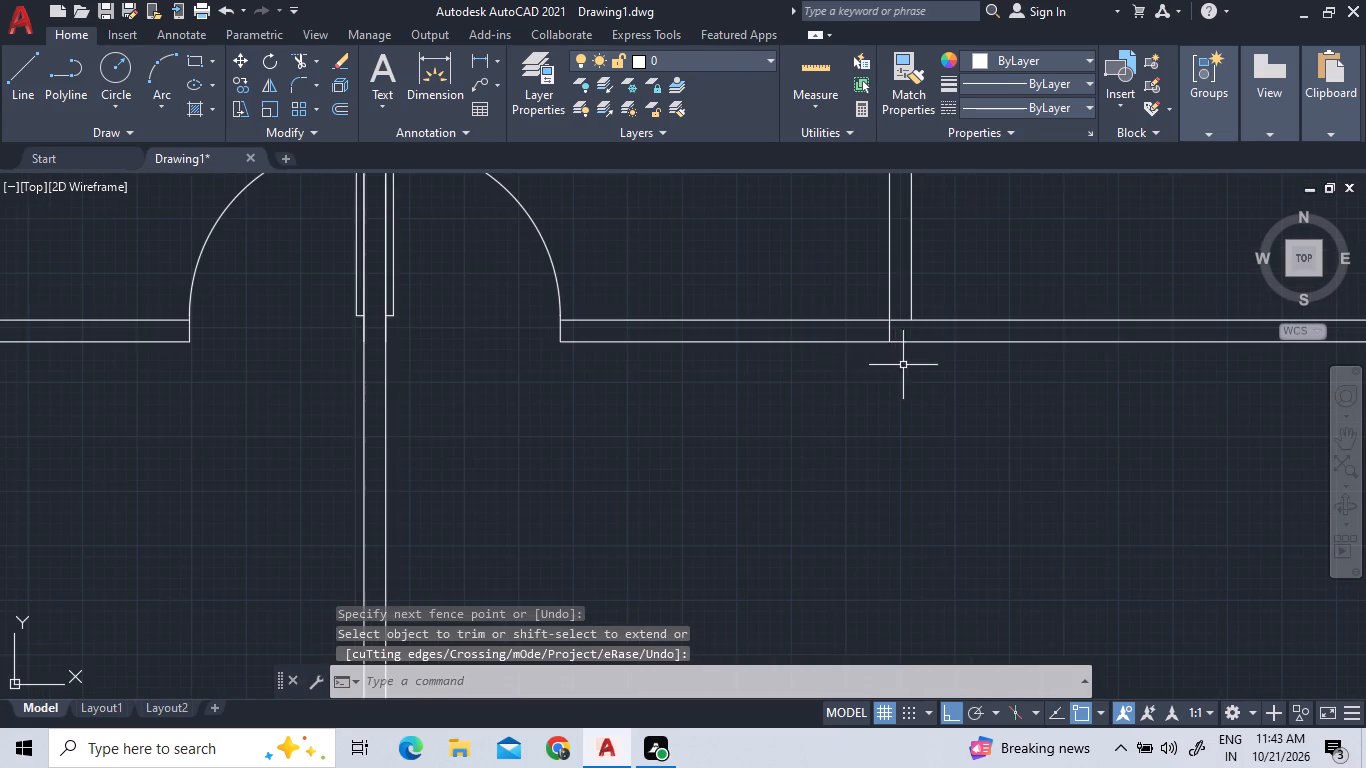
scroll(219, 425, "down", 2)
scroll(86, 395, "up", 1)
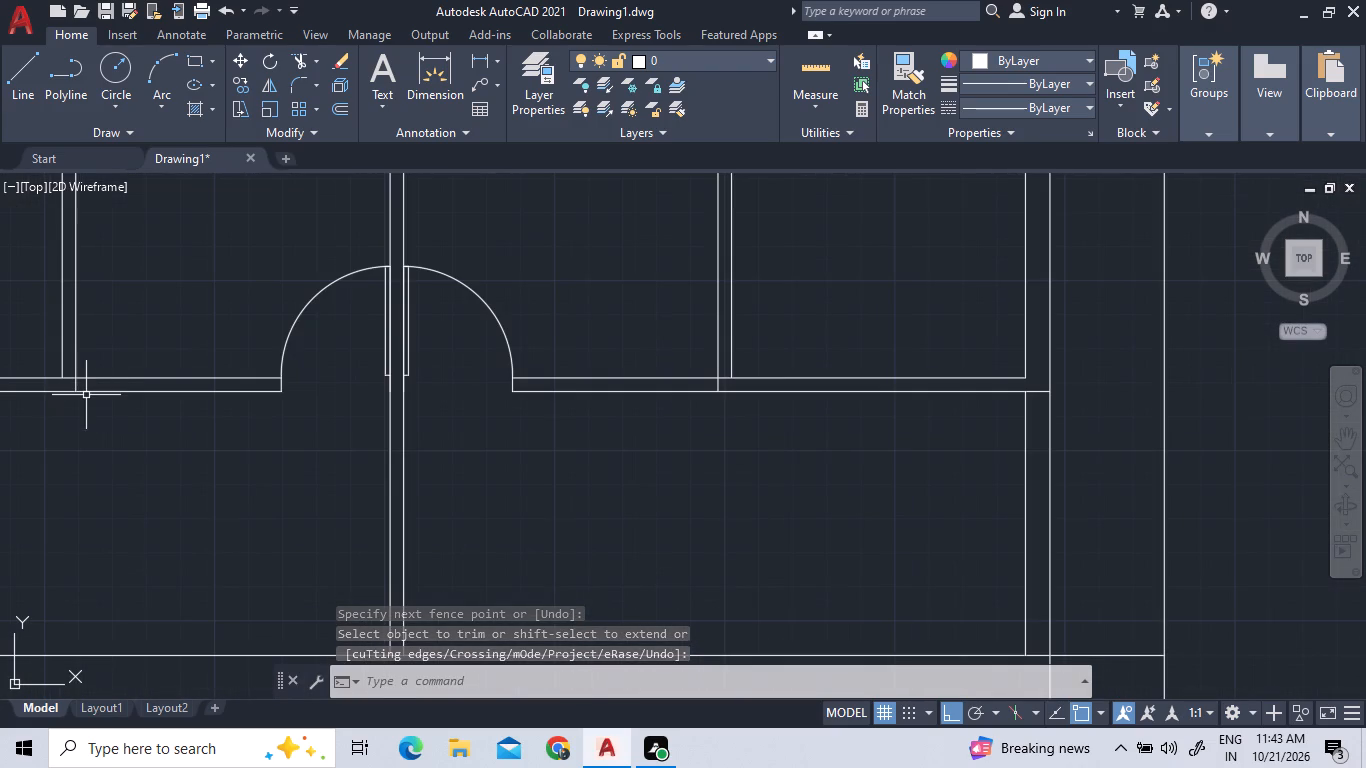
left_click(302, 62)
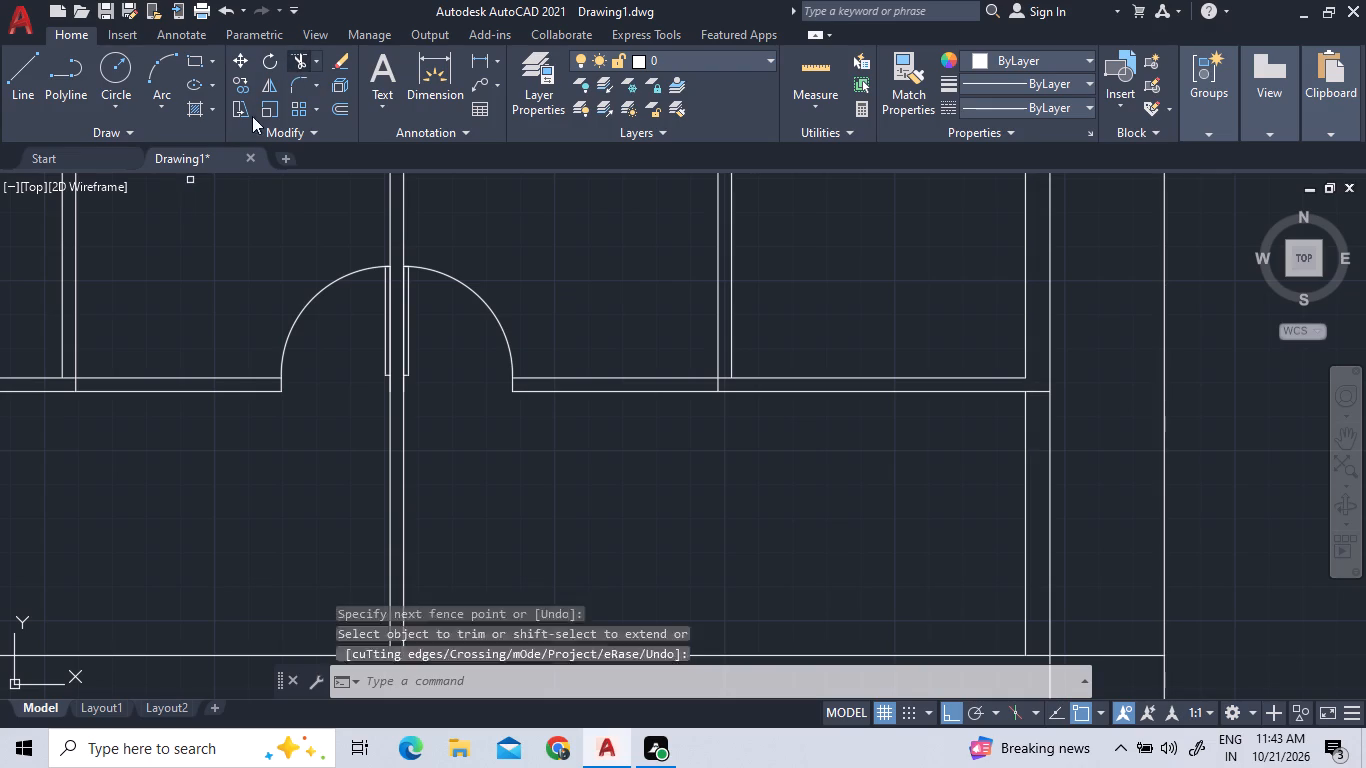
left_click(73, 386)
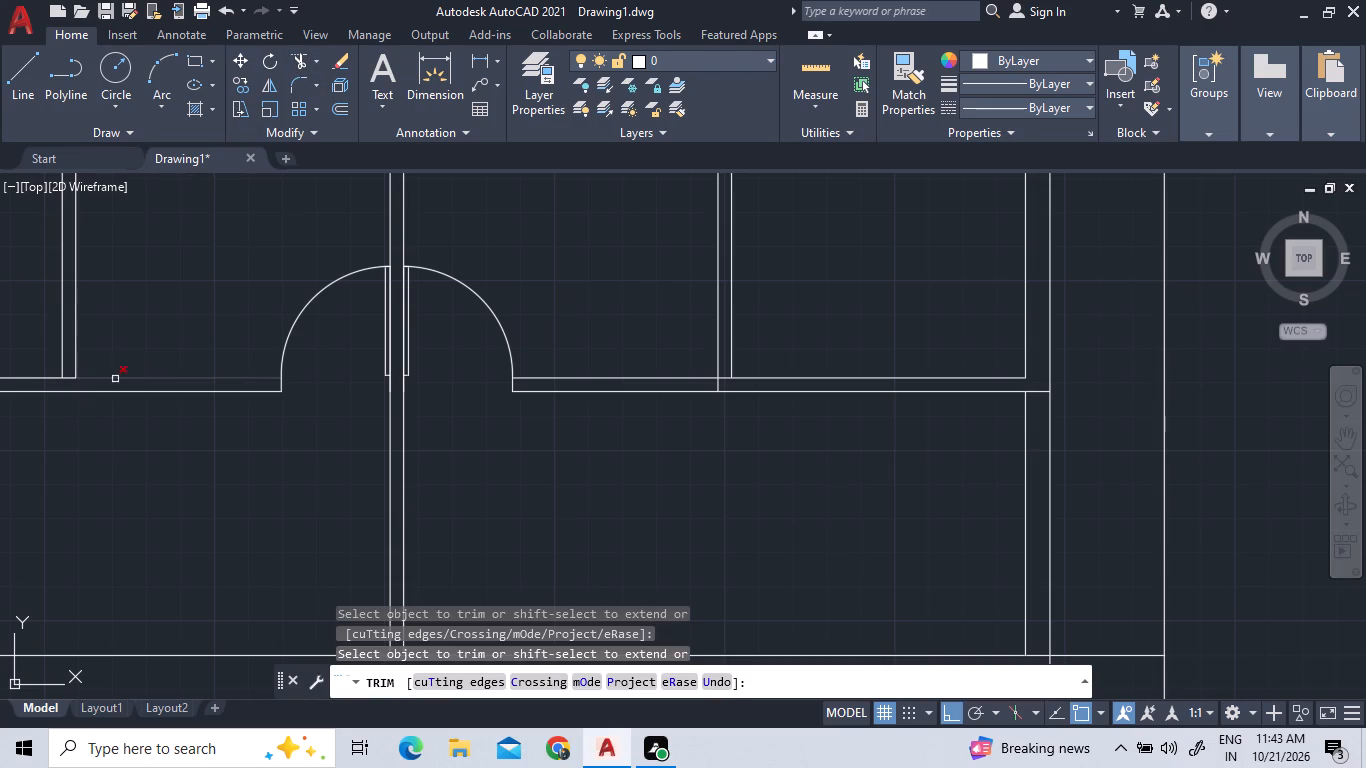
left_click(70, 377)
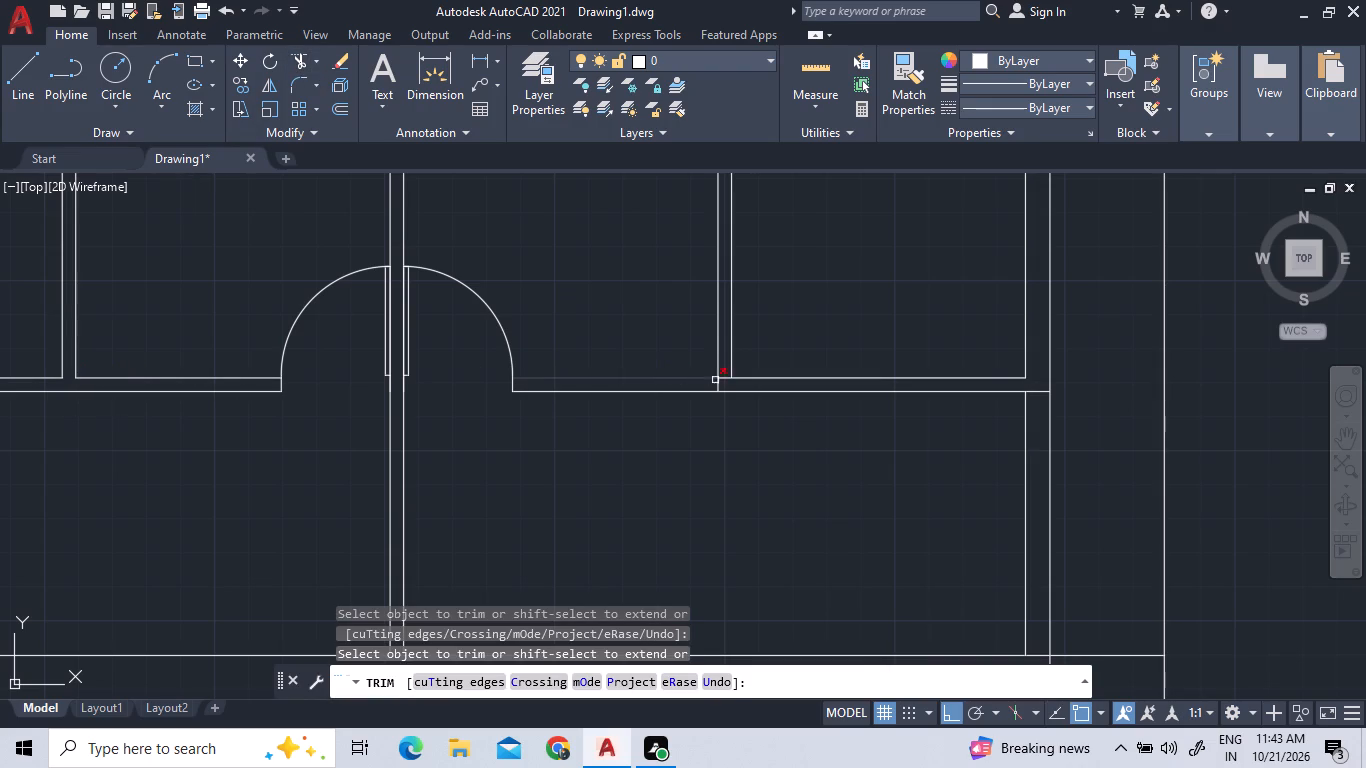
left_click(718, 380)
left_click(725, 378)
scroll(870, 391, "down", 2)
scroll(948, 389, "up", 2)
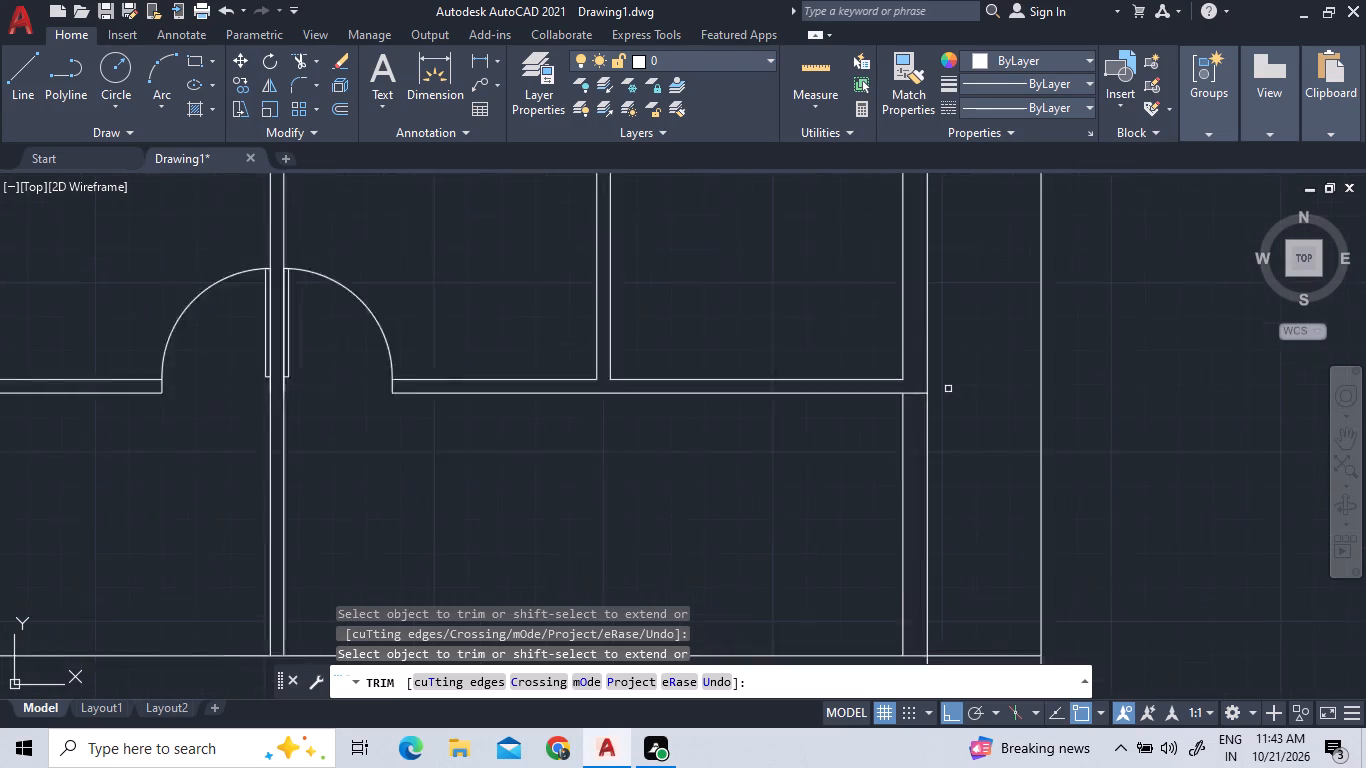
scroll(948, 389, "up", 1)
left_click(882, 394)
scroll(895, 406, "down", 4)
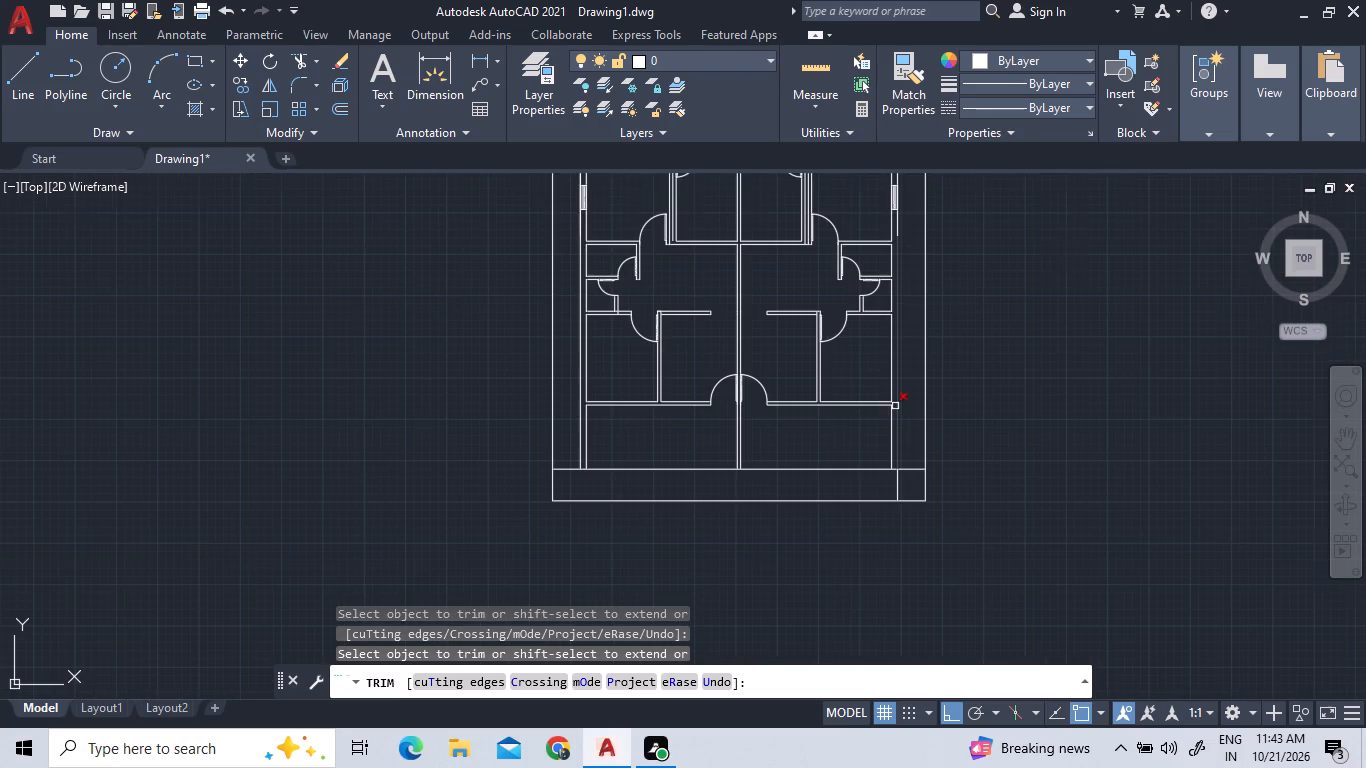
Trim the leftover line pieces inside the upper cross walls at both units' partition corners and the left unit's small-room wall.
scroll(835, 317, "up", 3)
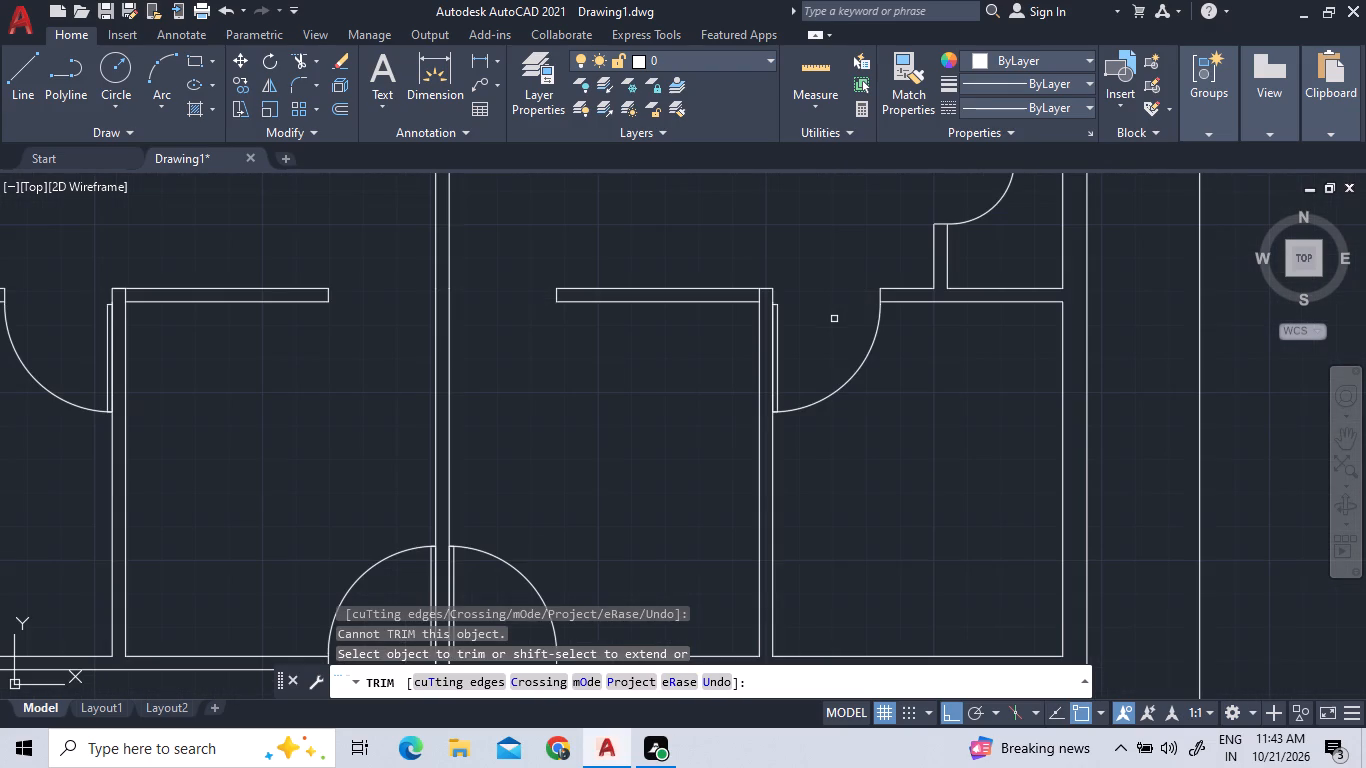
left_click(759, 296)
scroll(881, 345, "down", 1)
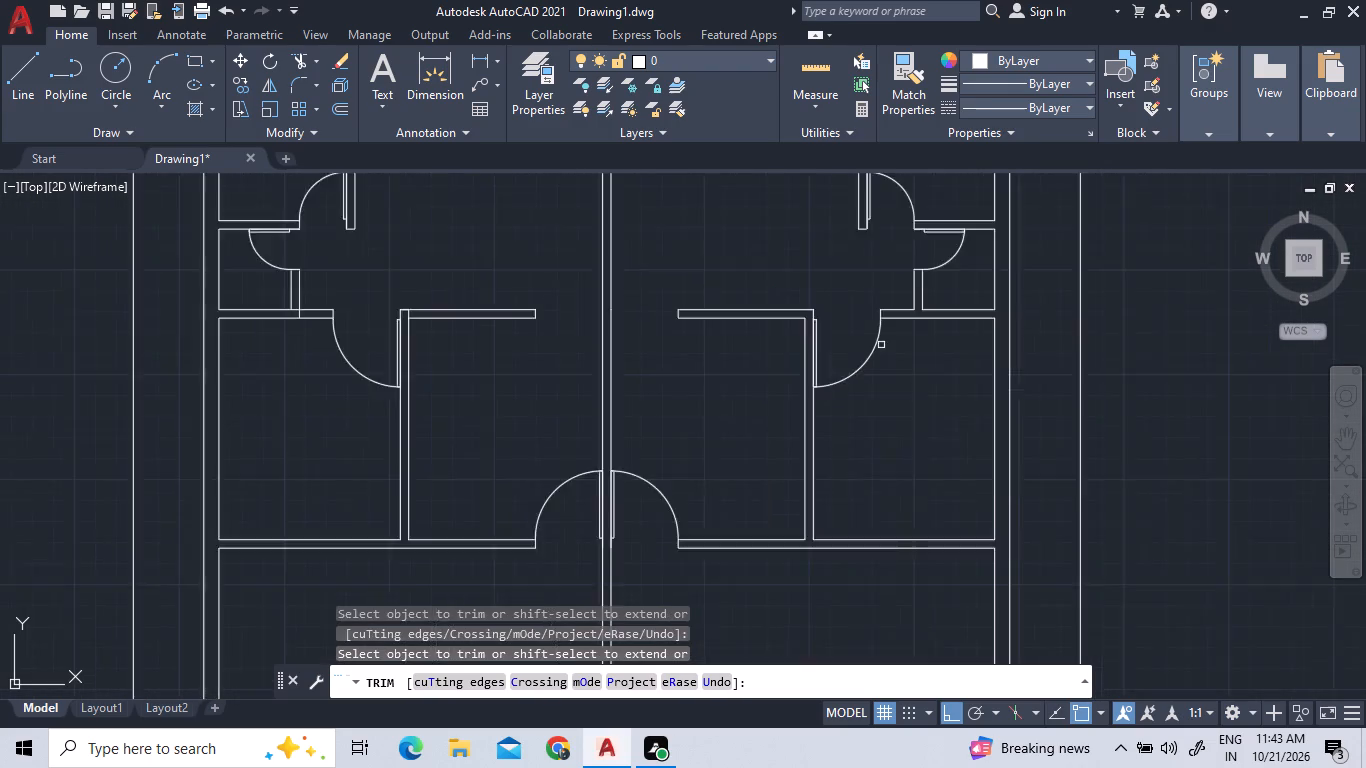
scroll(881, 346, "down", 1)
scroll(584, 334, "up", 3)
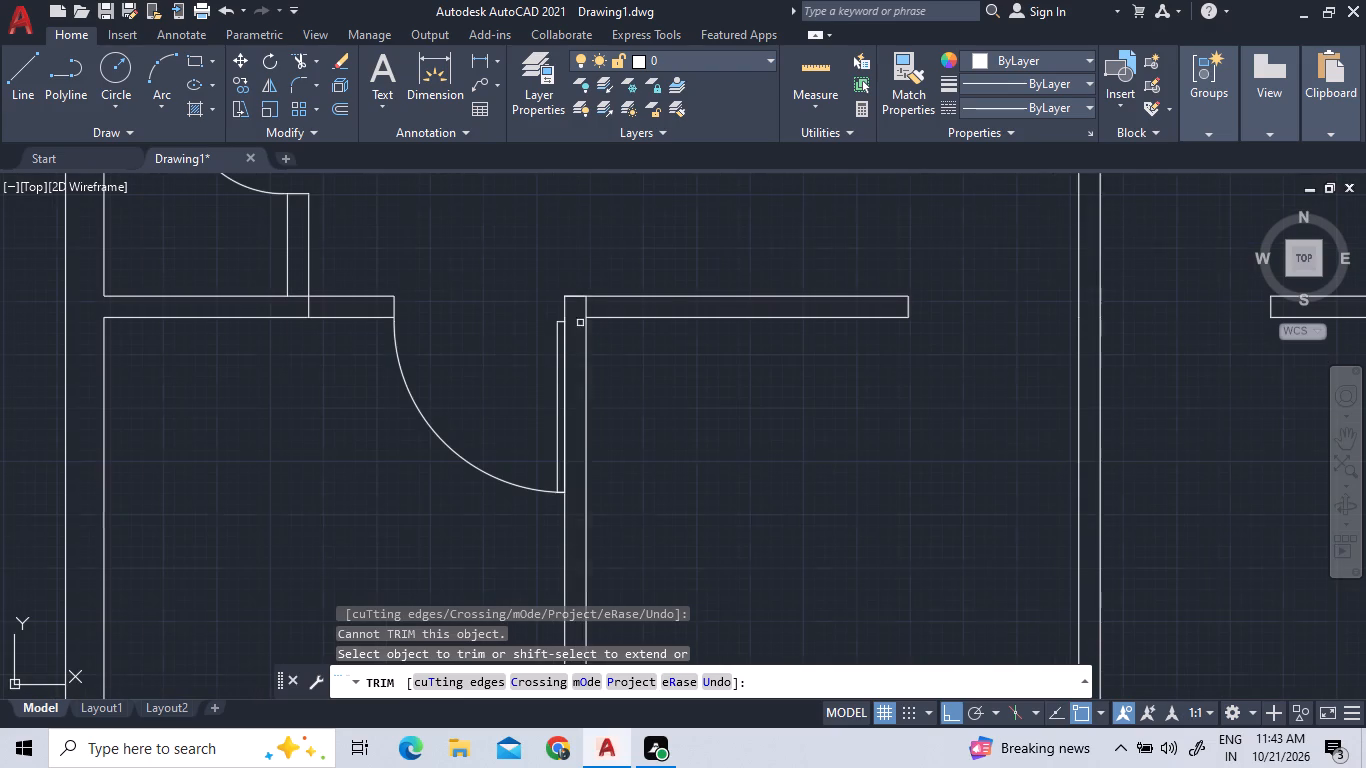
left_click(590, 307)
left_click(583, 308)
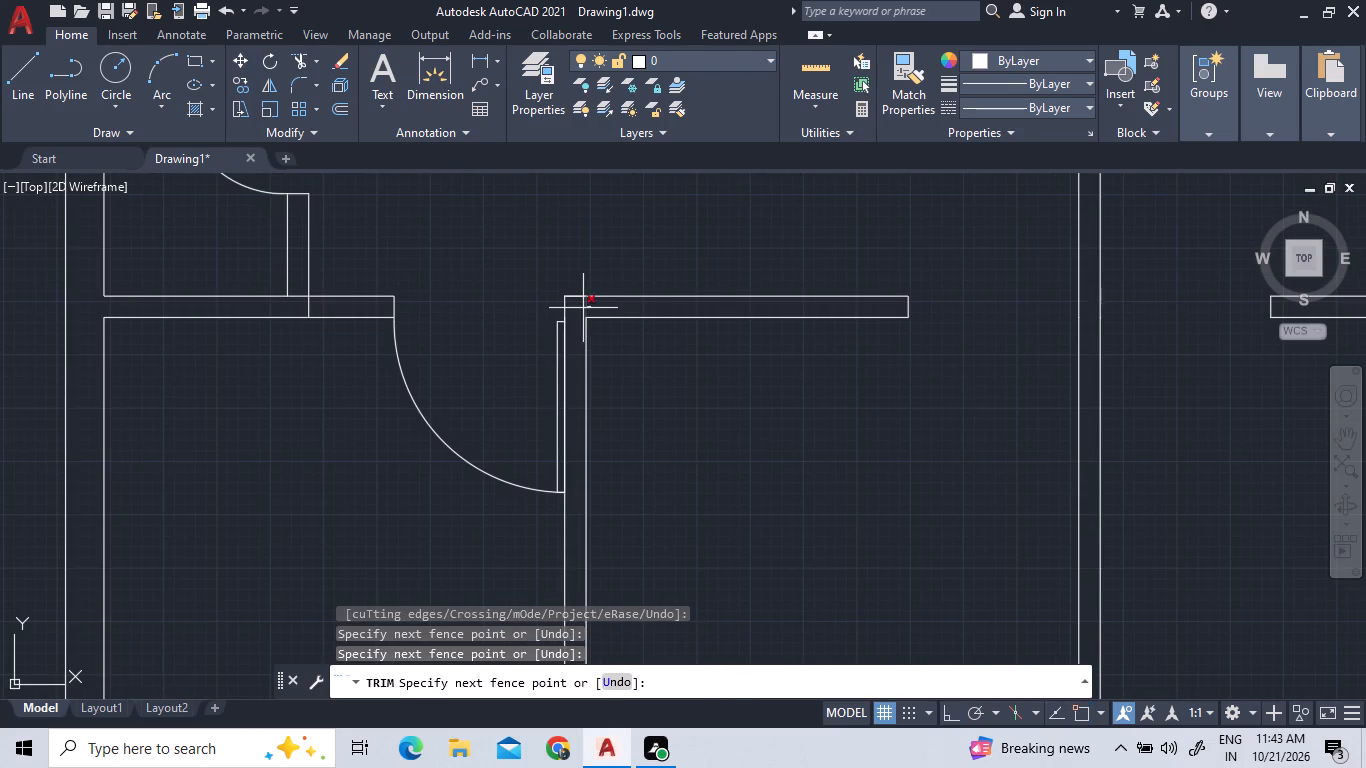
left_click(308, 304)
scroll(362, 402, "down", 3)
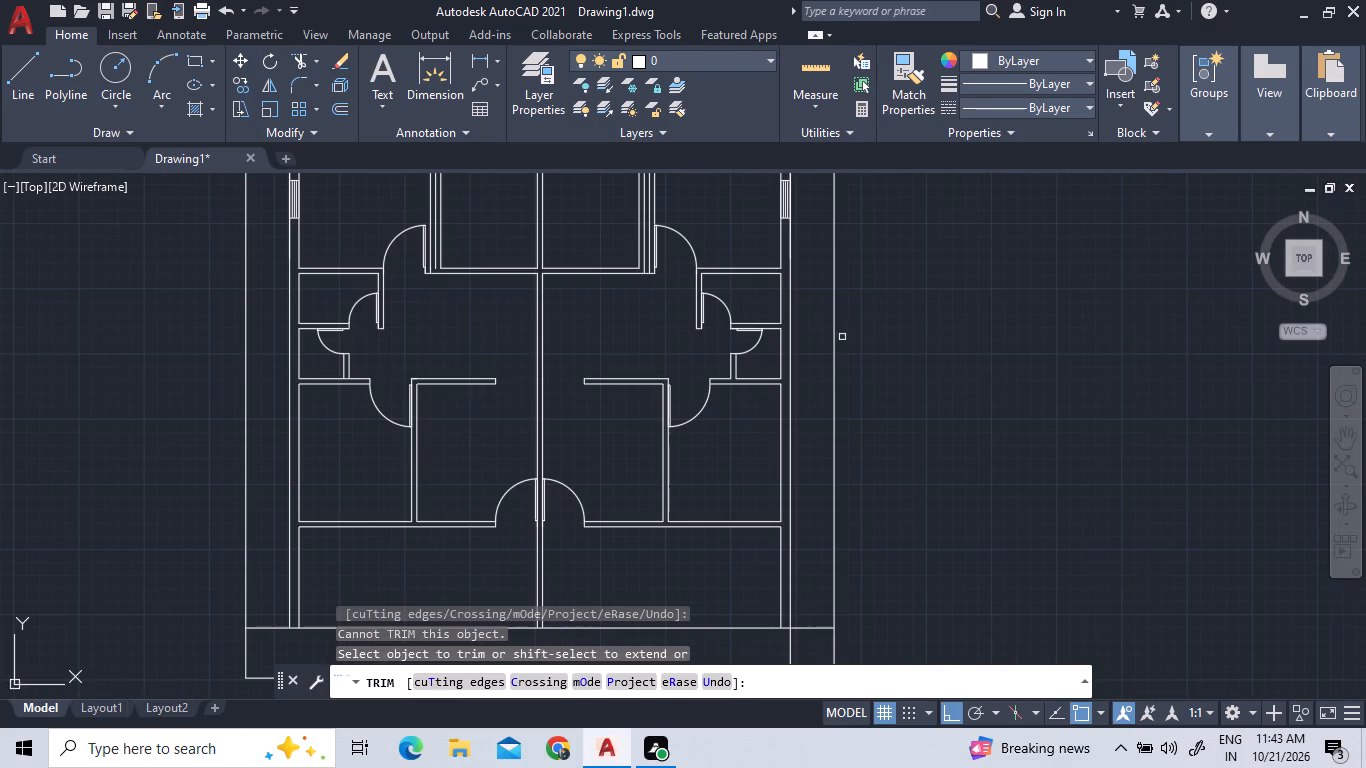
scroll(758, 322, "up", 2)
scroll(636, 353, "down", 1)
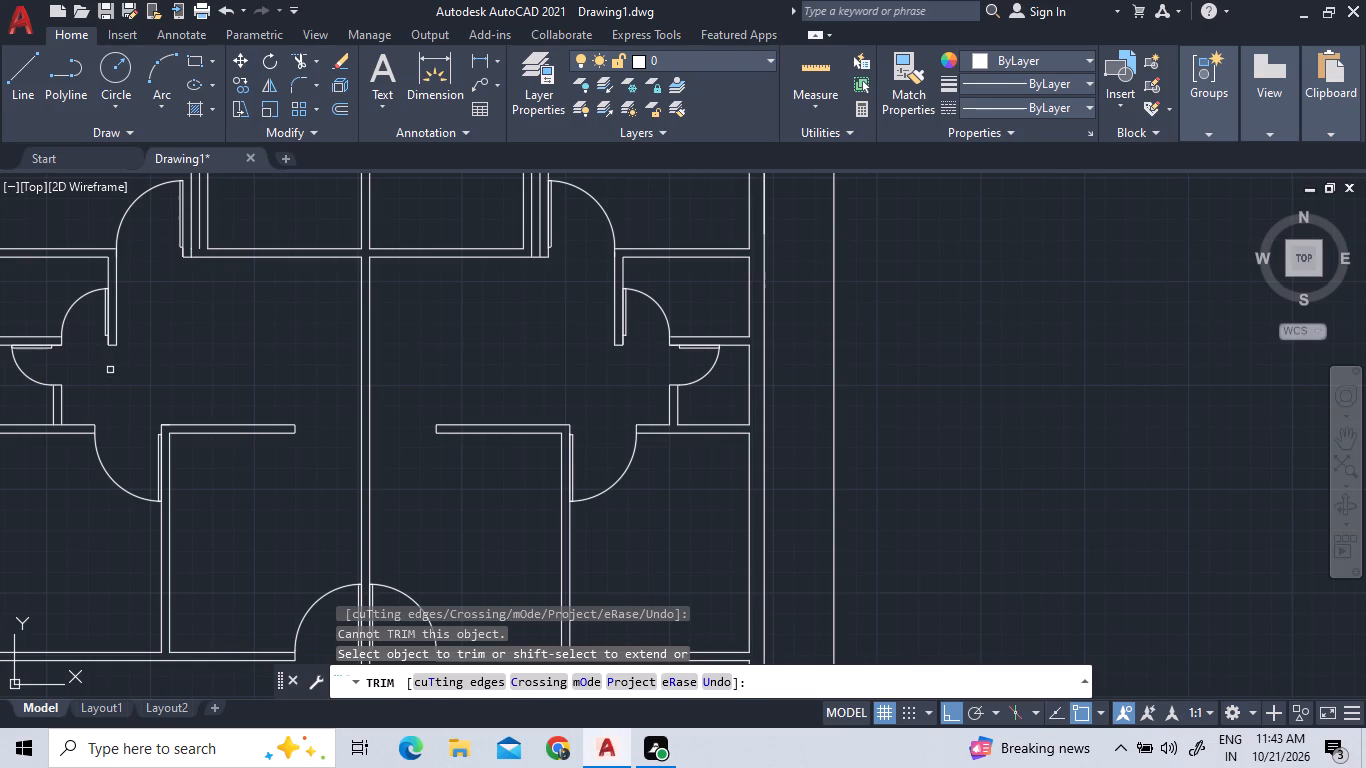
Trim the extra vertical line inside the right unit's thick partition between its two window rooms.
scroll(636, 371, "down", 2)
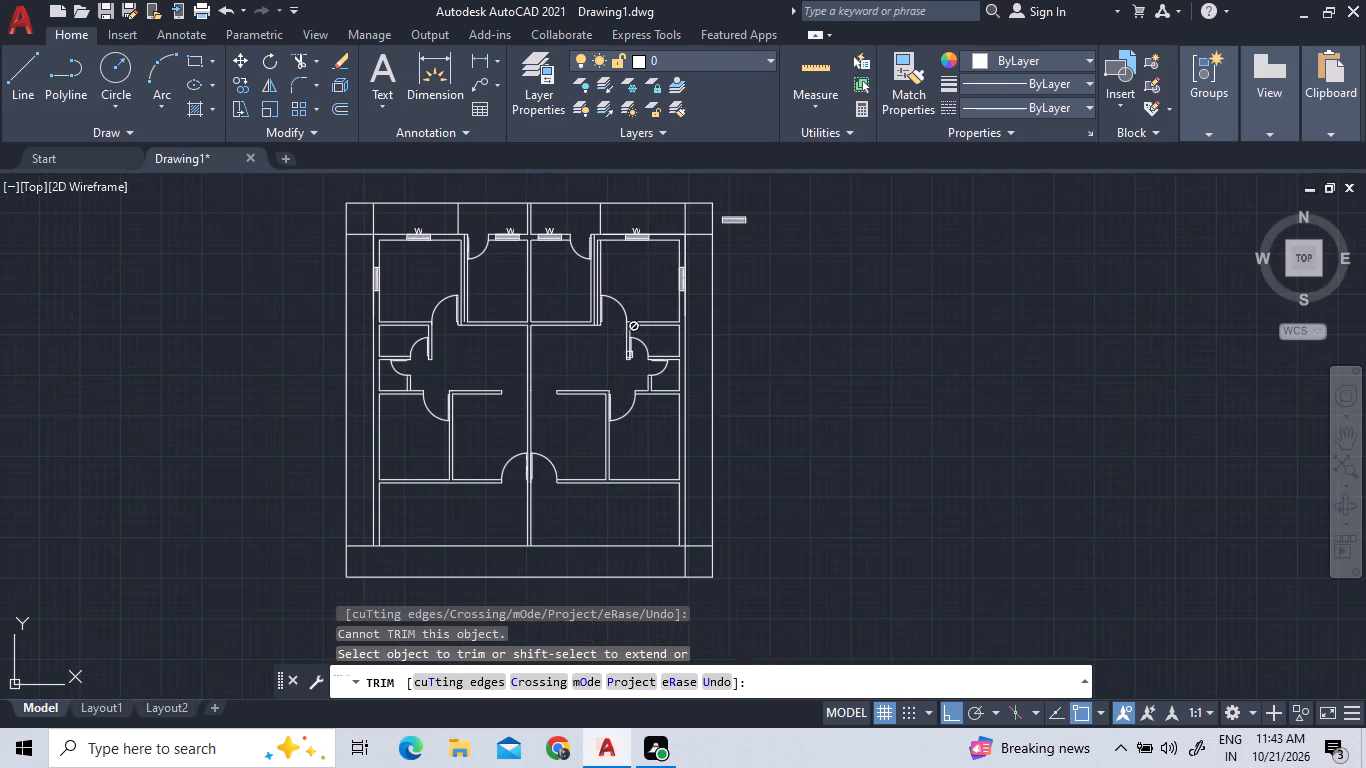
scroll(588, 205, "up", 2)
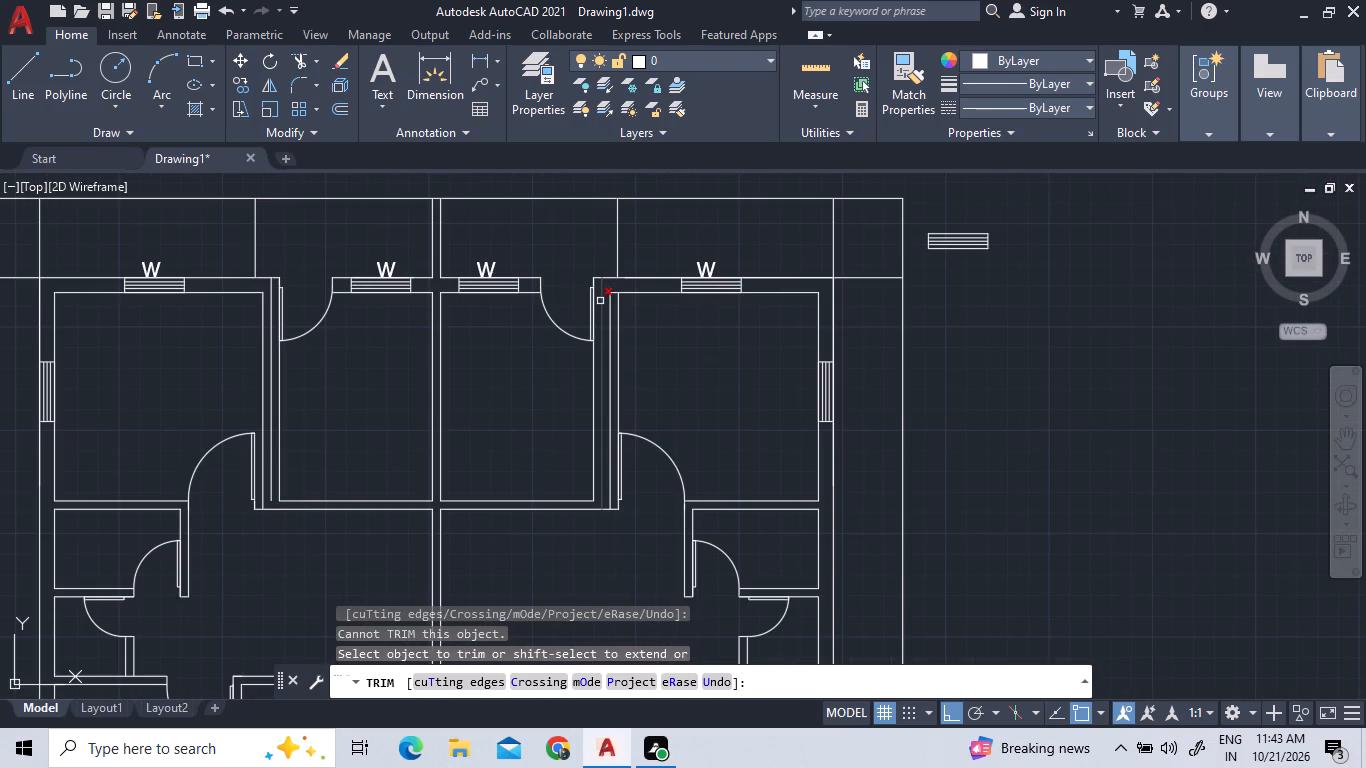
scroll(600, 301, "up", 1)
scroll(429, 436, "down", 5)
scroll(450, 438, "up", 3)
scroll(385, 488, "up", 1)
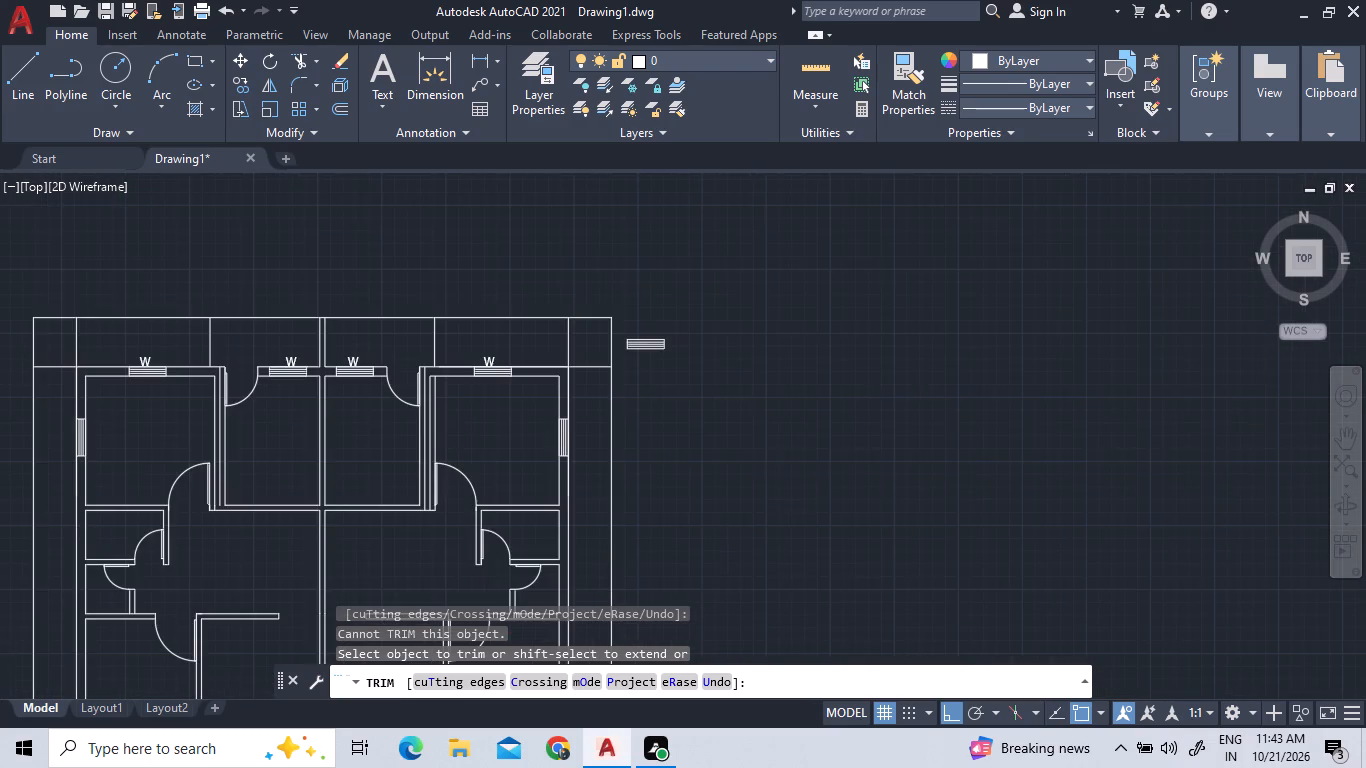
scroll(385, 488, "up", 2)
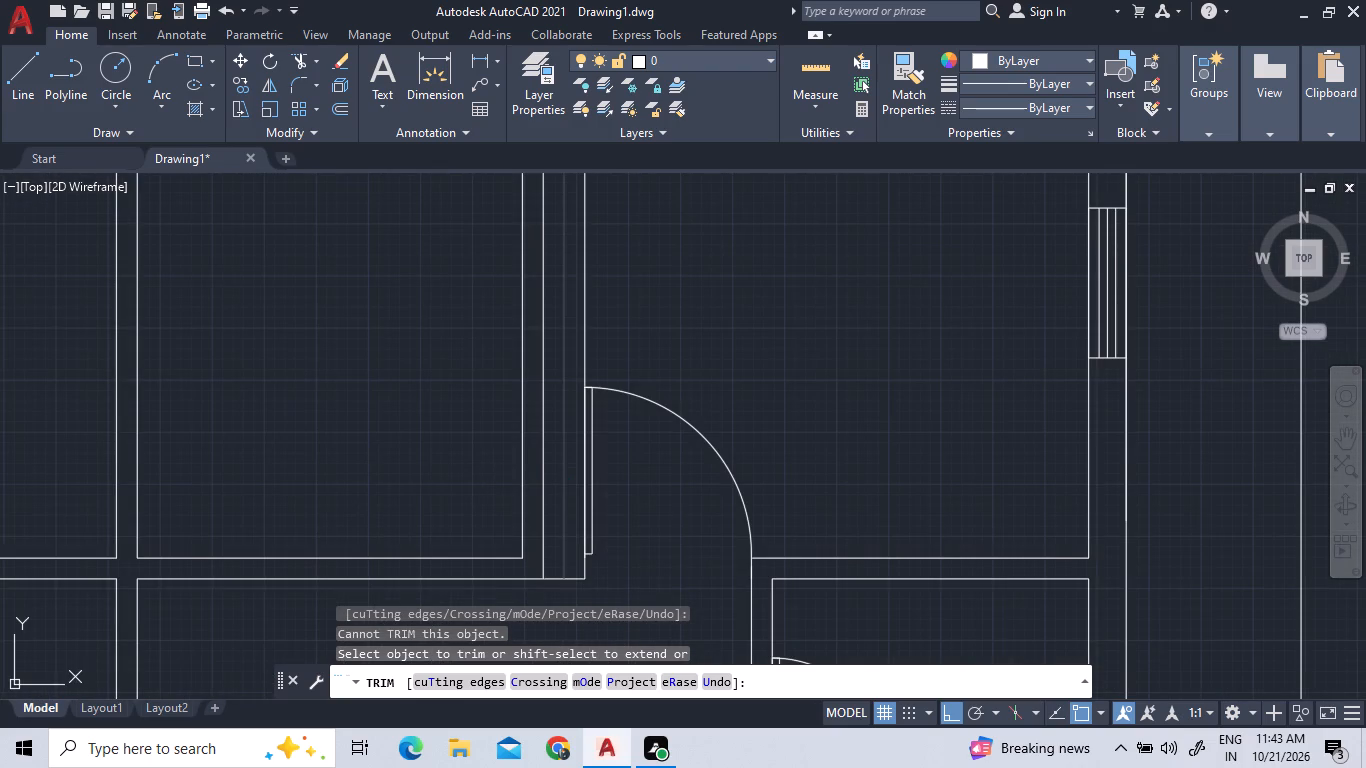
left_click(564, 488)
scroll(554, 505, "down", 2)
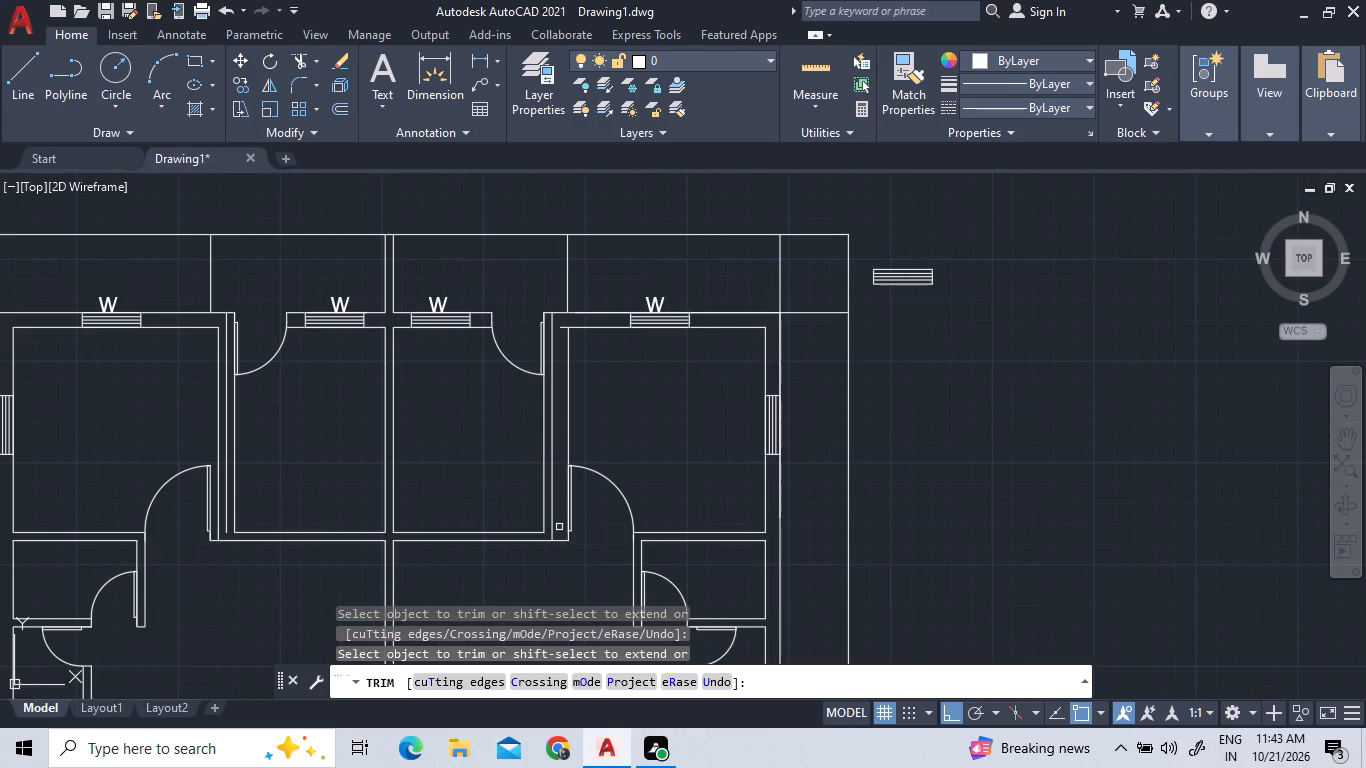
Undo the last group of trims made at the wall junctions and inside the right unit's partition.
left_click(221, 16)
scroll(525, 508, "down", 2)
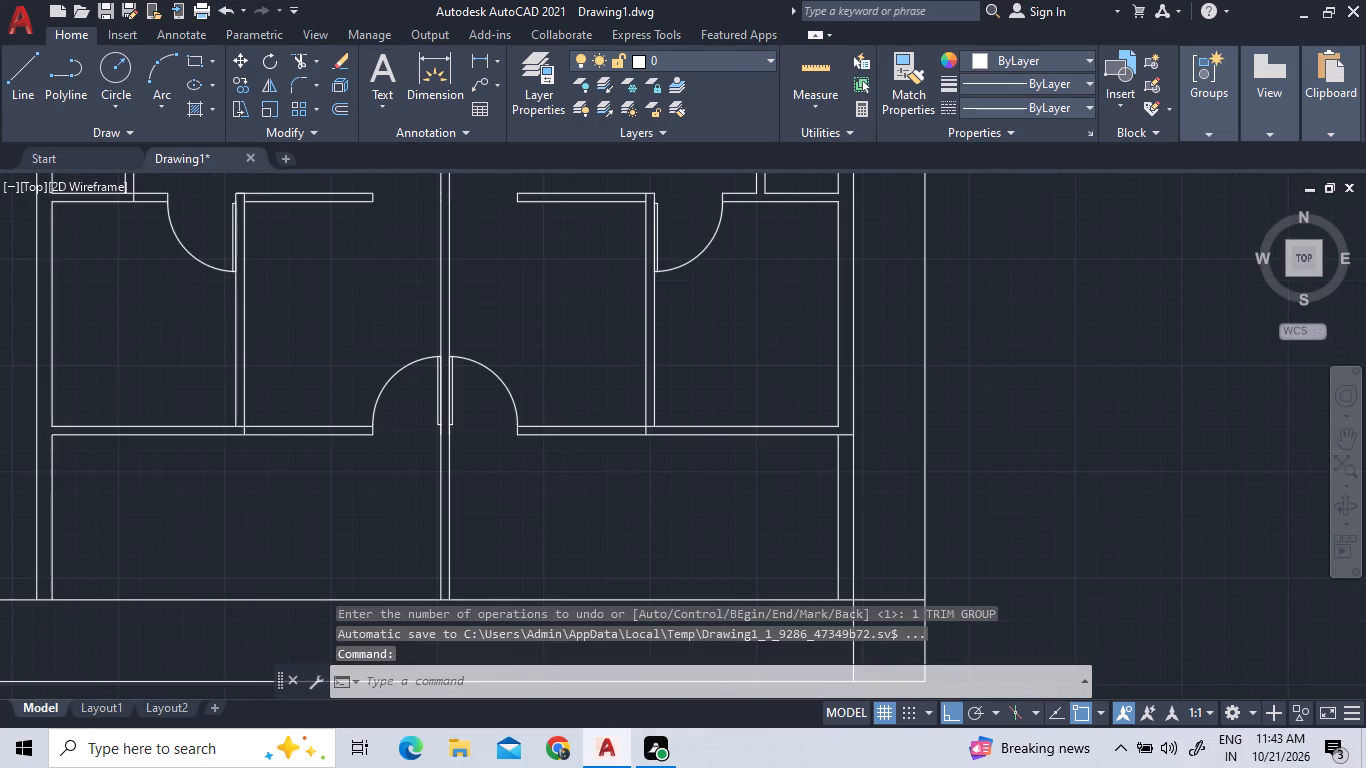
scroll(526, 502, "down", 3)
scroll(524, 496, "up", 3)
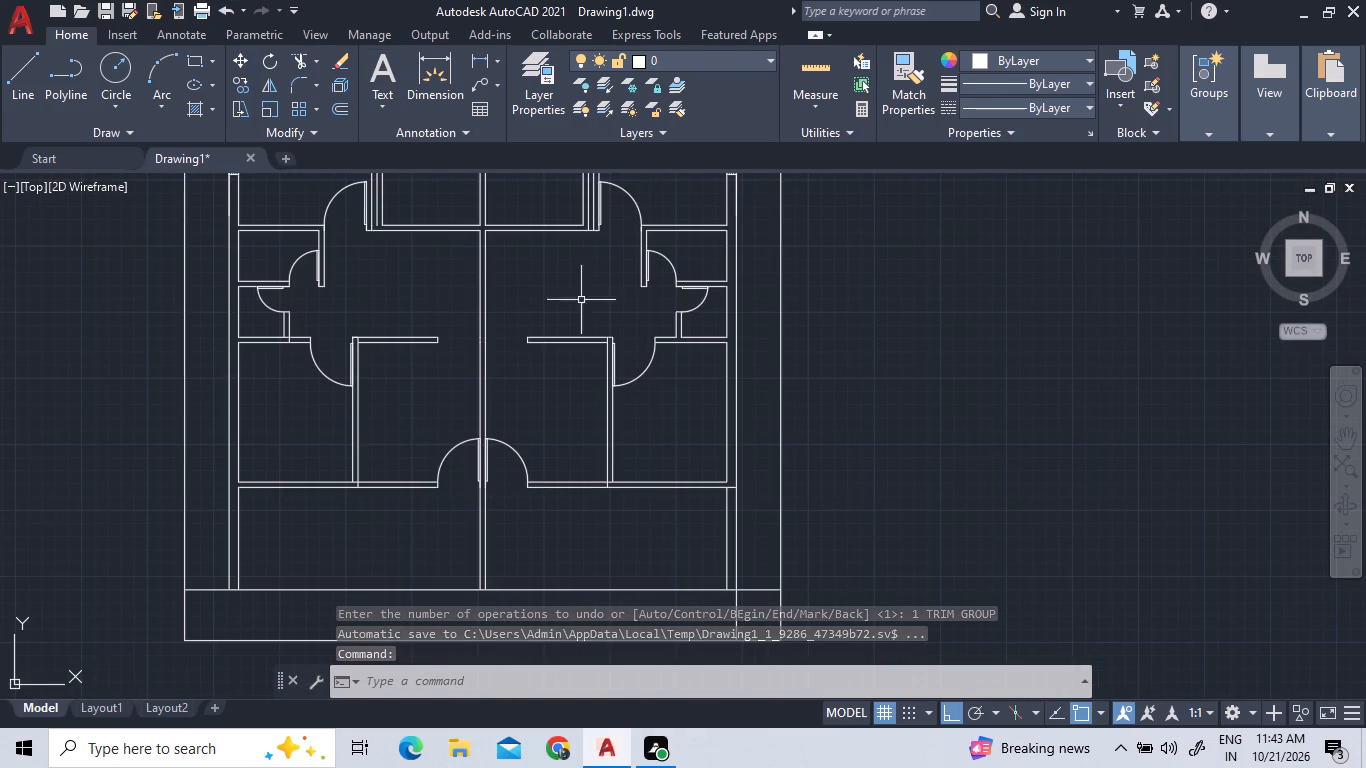
Trim the overlapping wall lines where the left unit's vertical partition meets its lower cross wall.
left_click(302, 56)
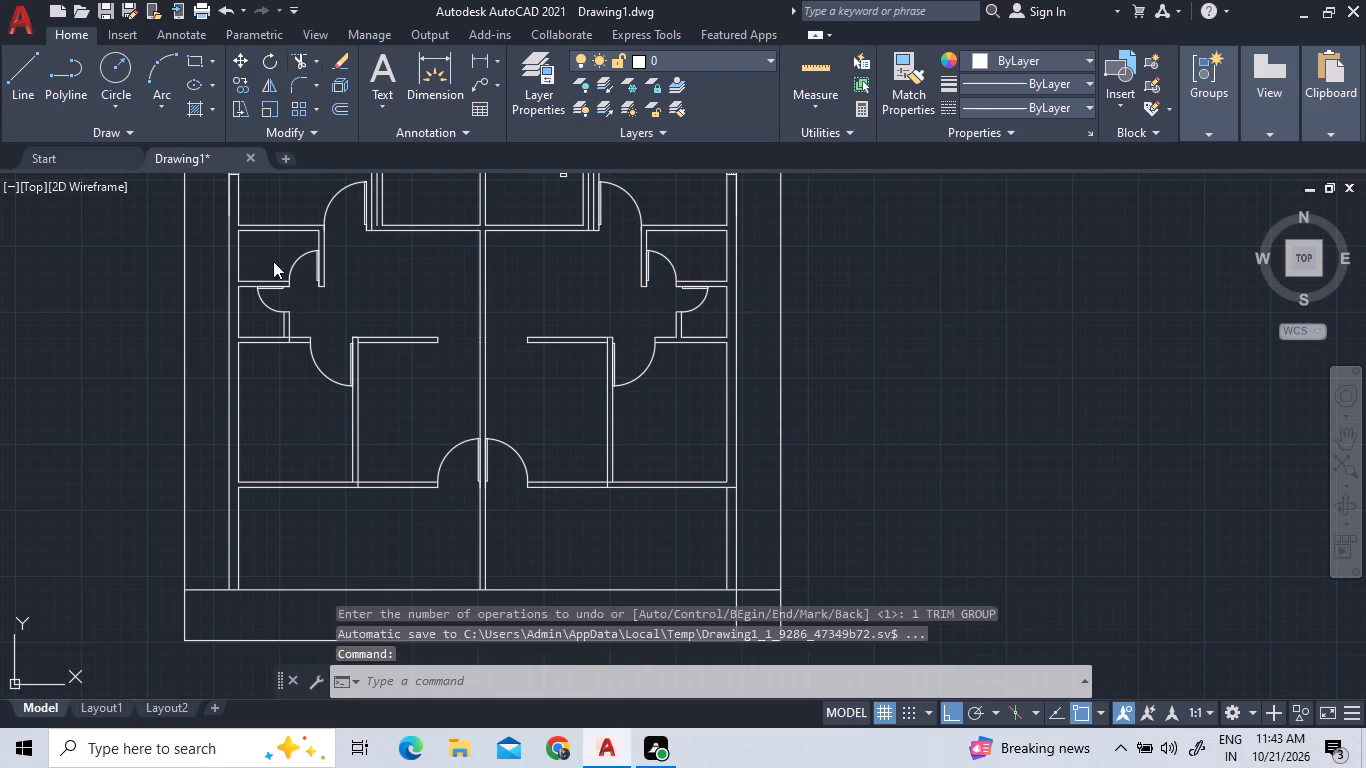
scroll(354, 492, "up", 5)
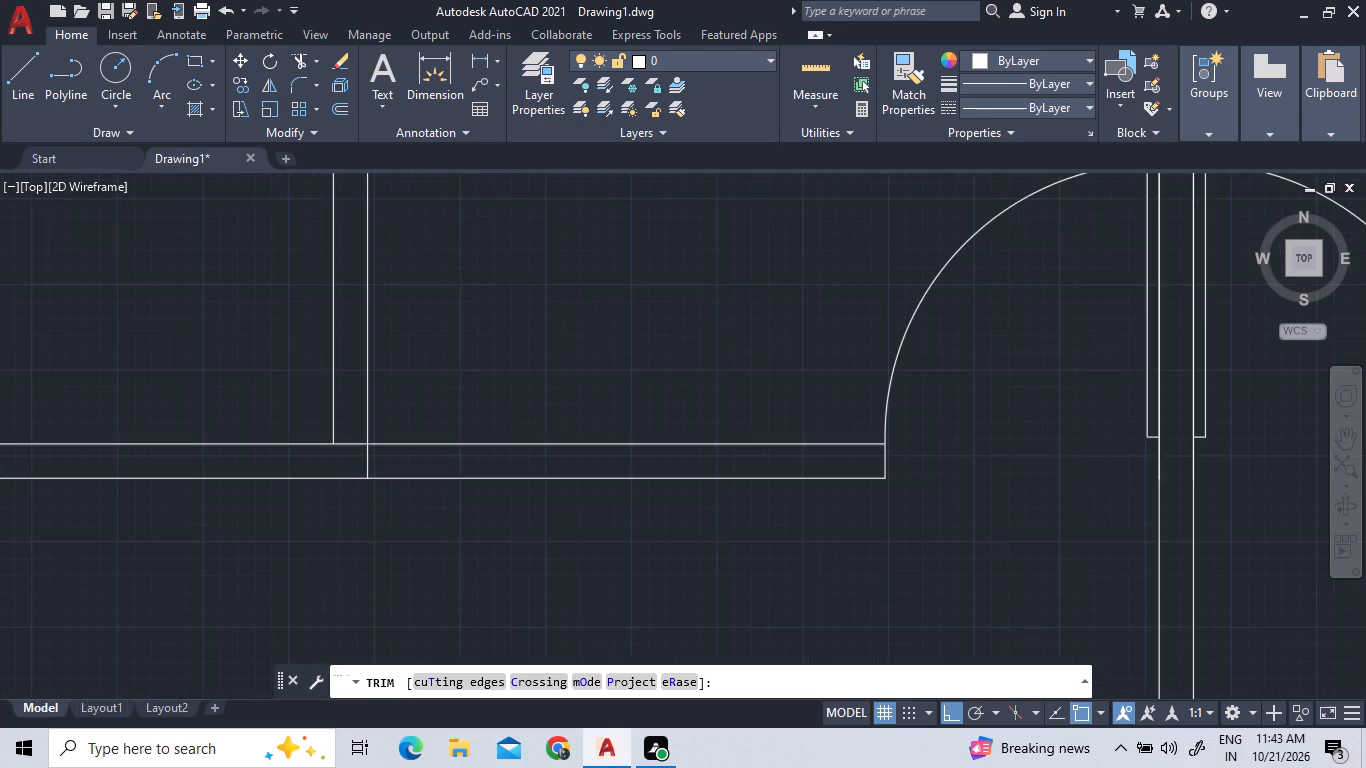
left_click(391, 443)
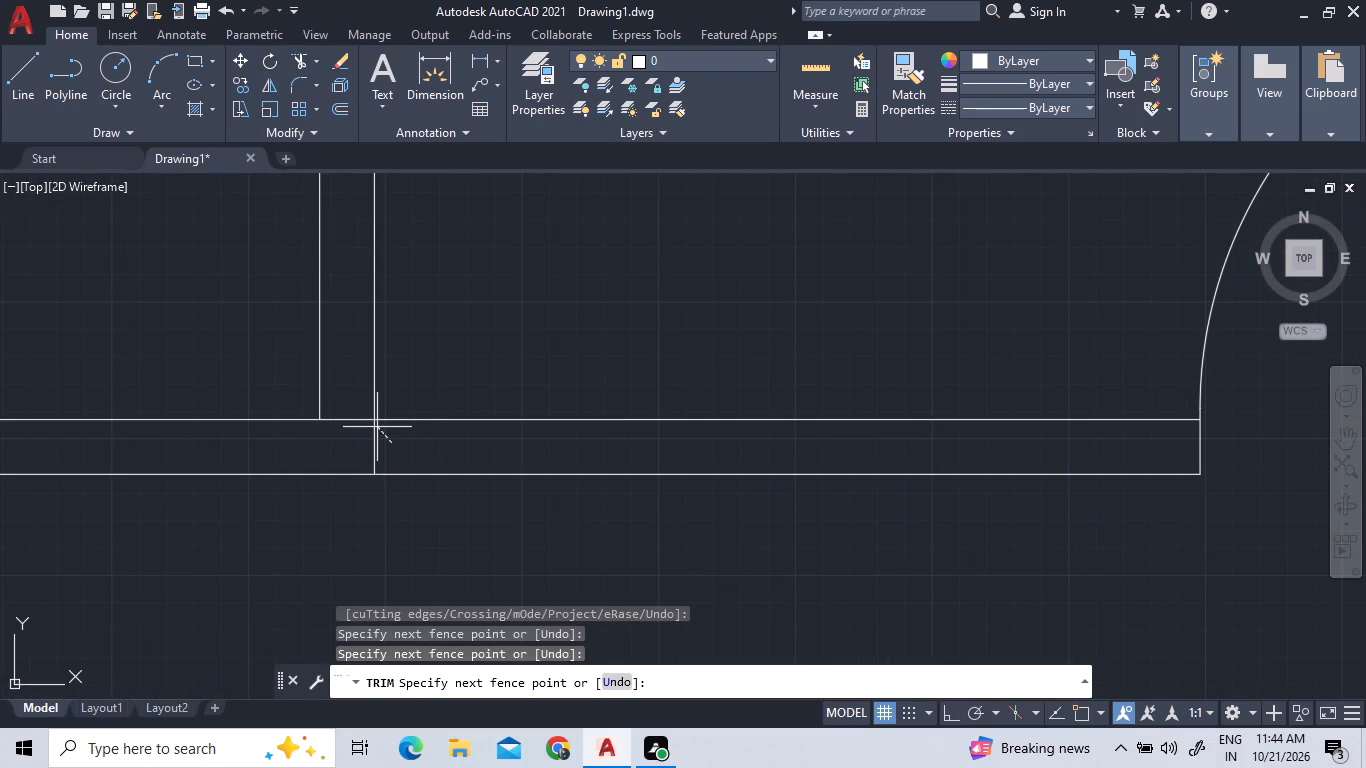
left_click(340, 438)
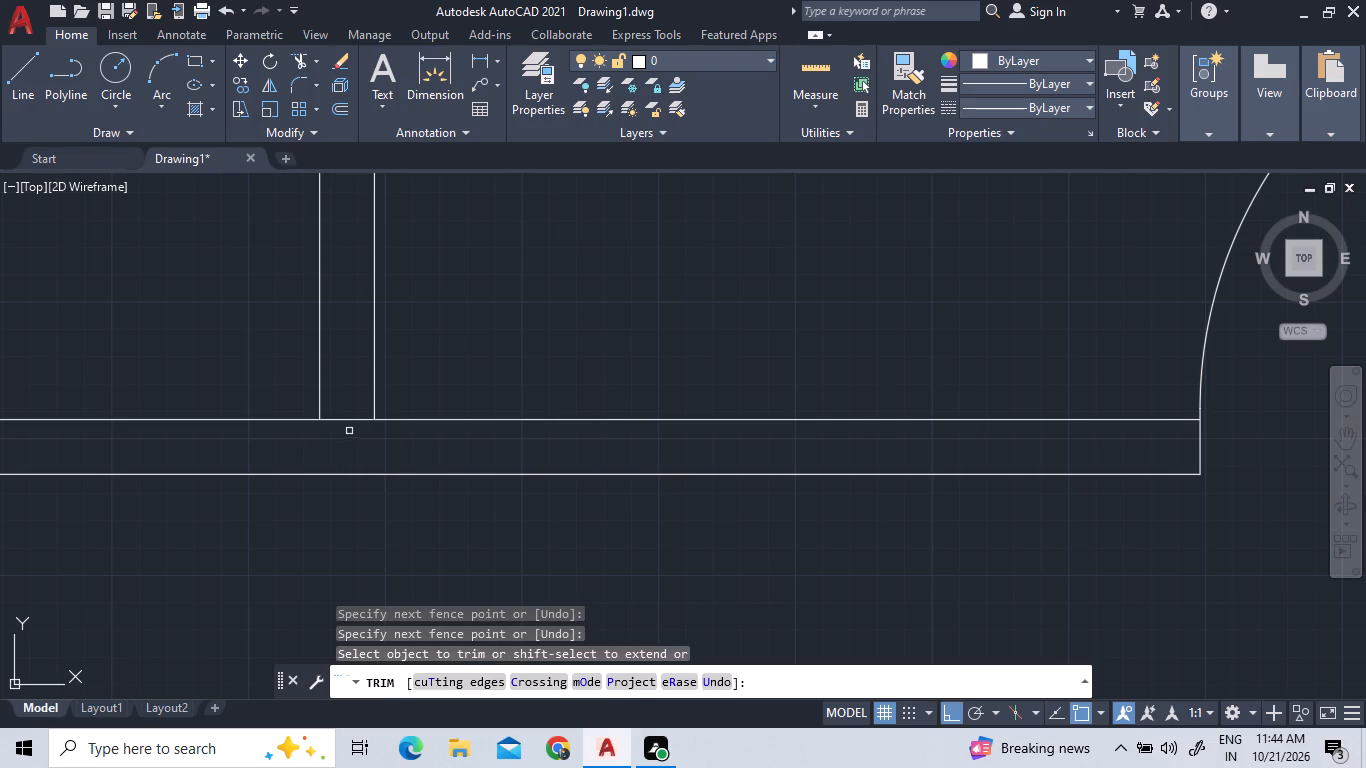
left_click(346, 417)
Trim the cross wall's upper line between the partition lines at the right unit's lower cross wall junction.
scroll(320, 472, "down", 6)
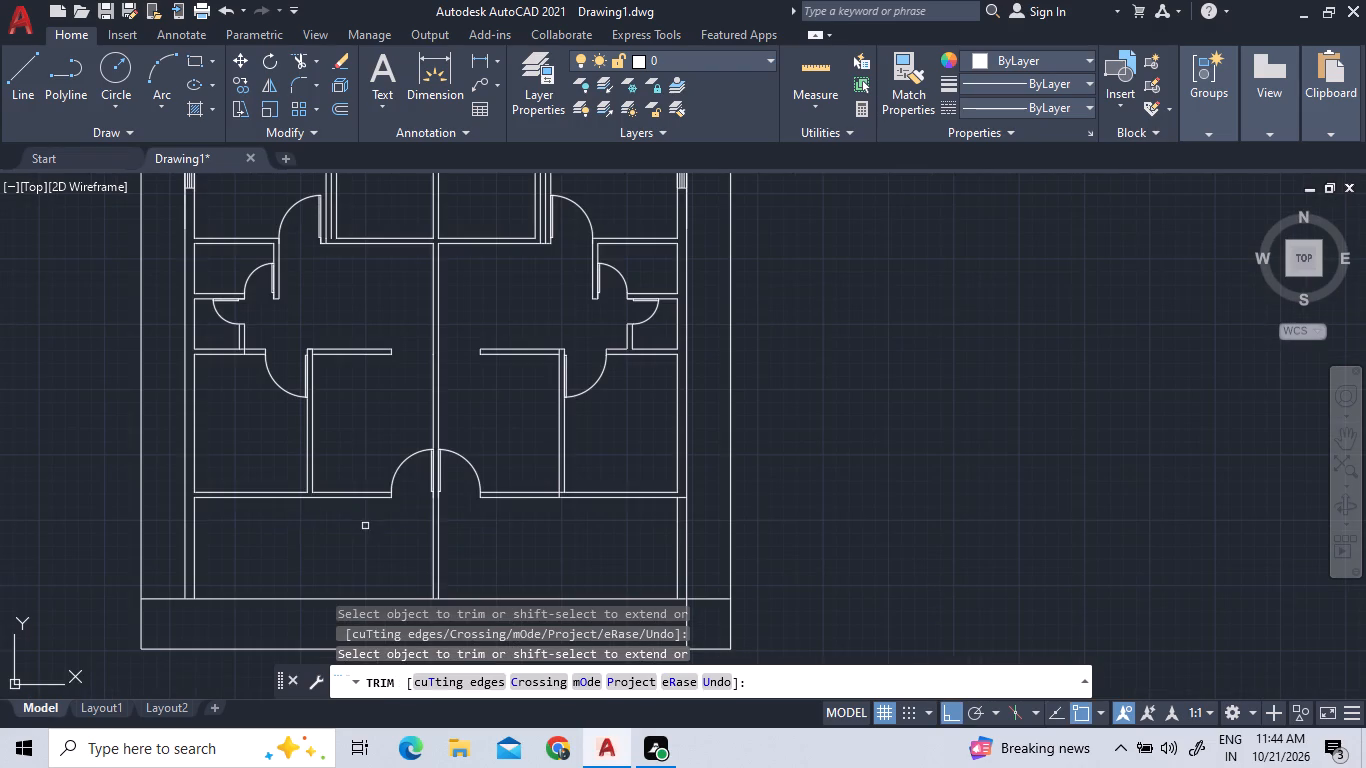
scroll(512, 503, "up", 3)
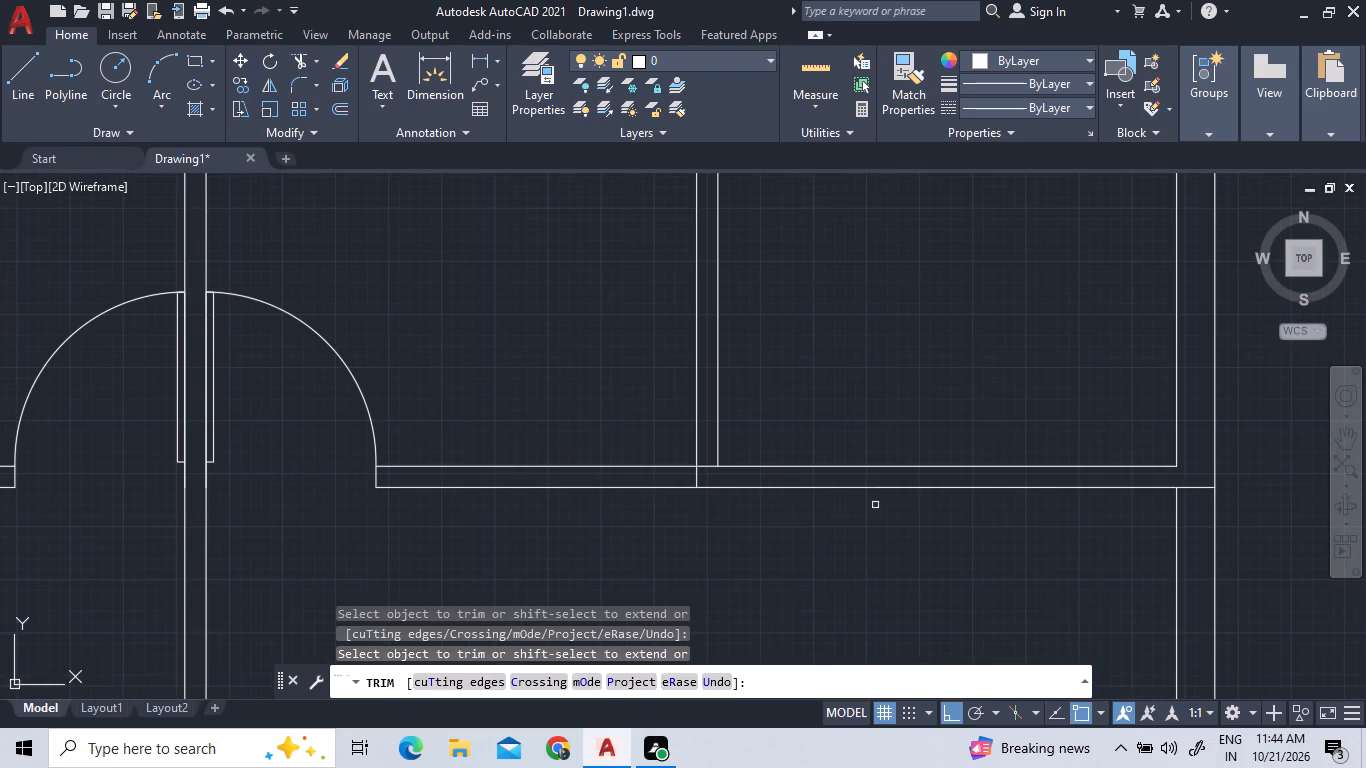
scroll(760, 473, "up", 2)
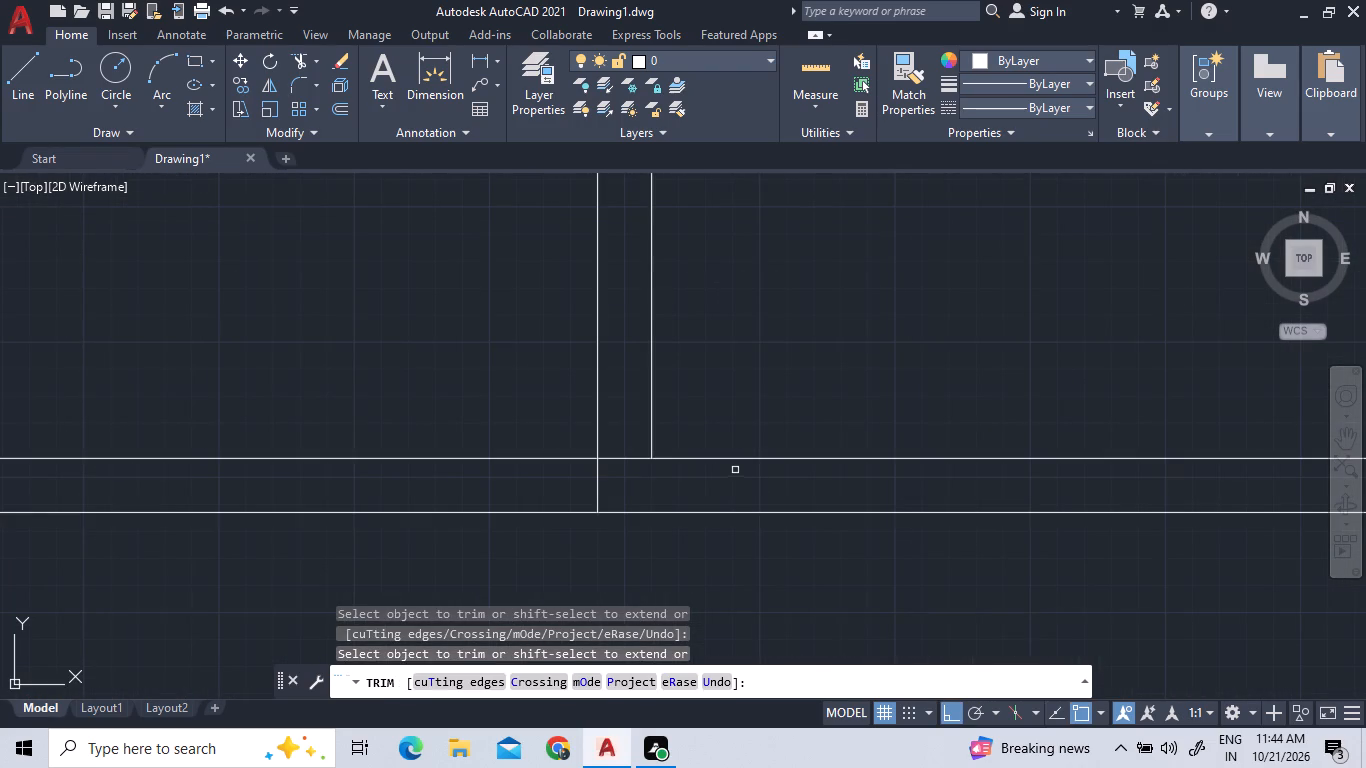
left_click(619, 460)
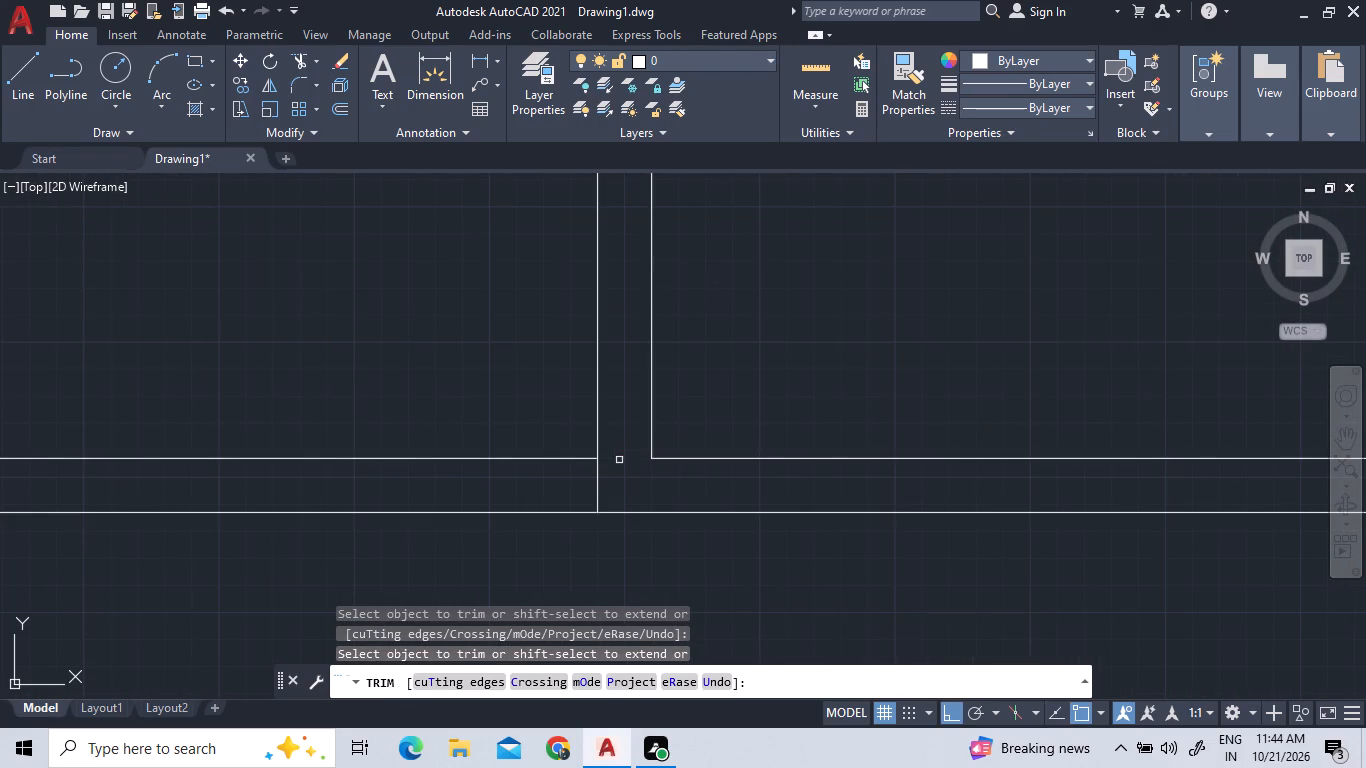
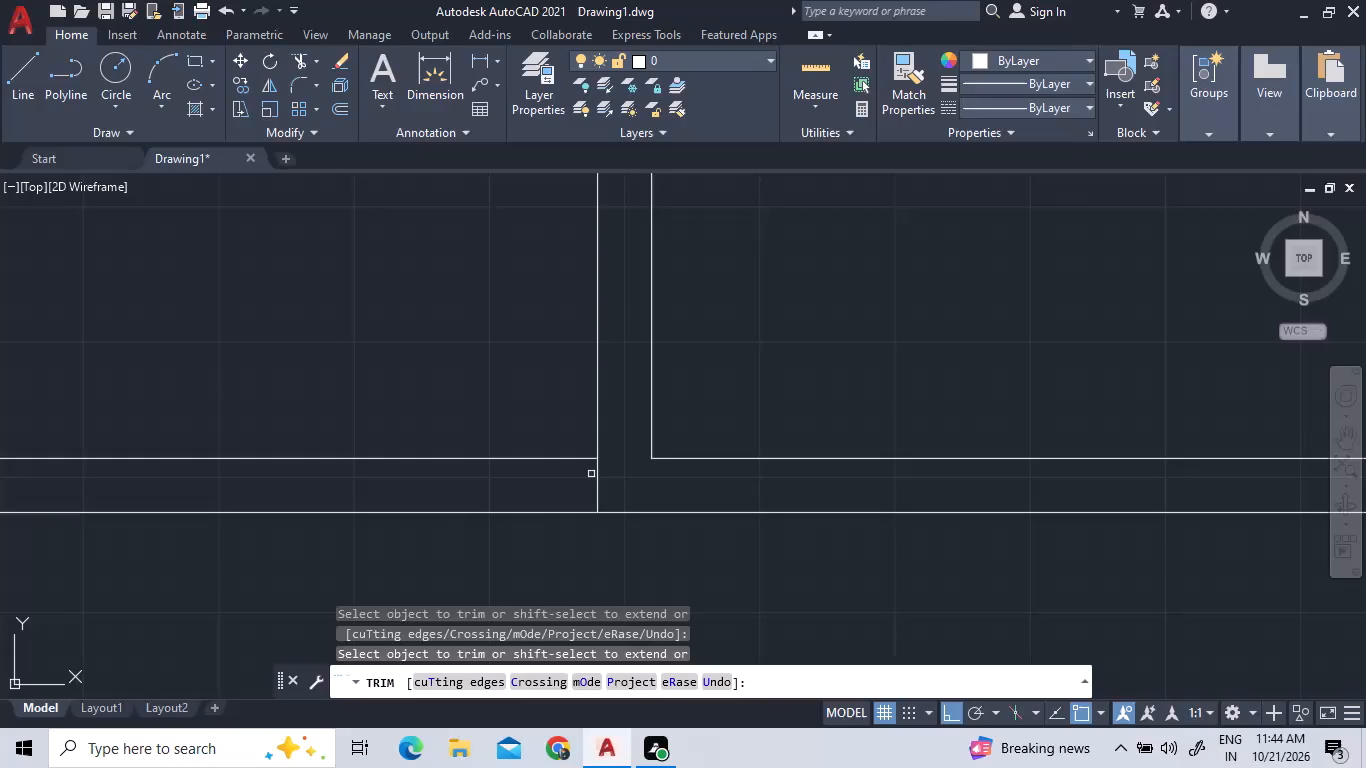
Trim the leftover wall lines where the right unit's lower cross wall meets the vertical partition and the outer wall.
left_click(591, 475)
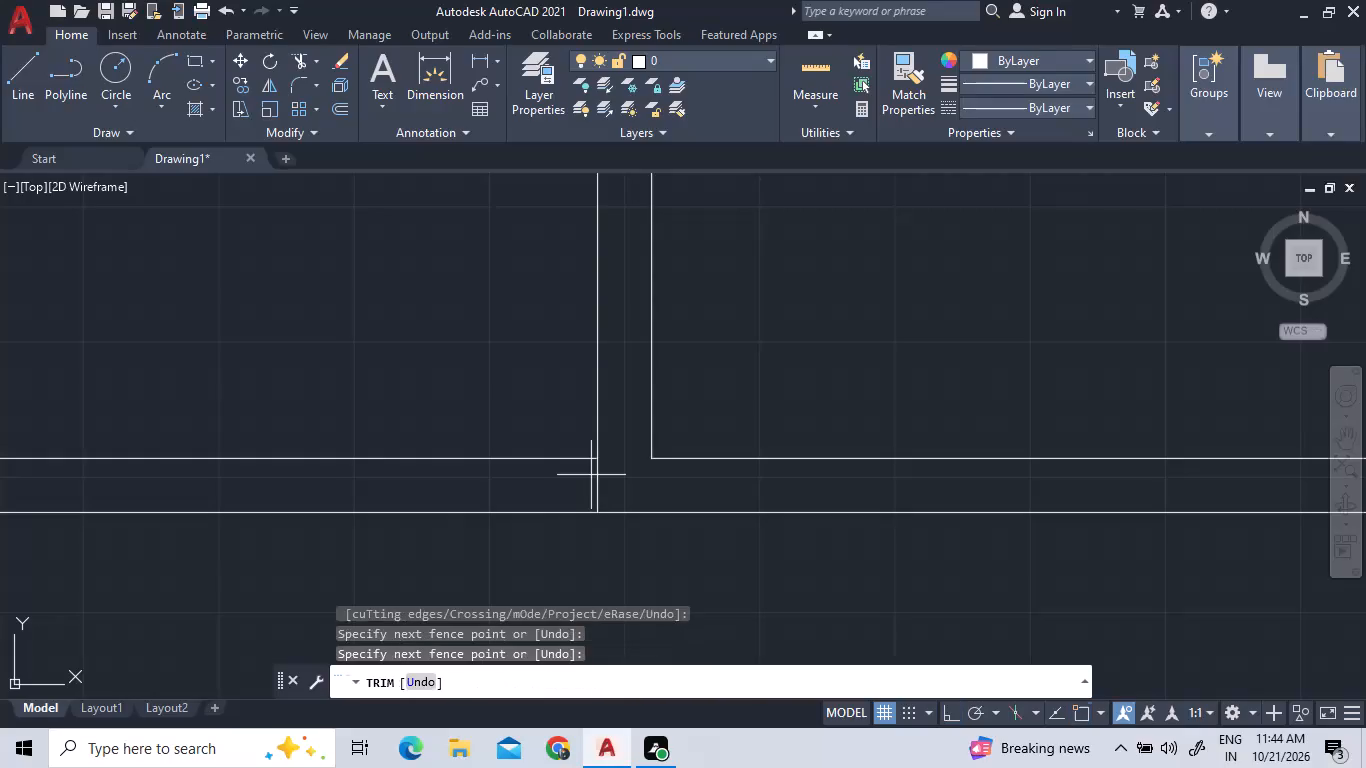
left_click(610, 485)
scroll(611, 485, "down", 3)
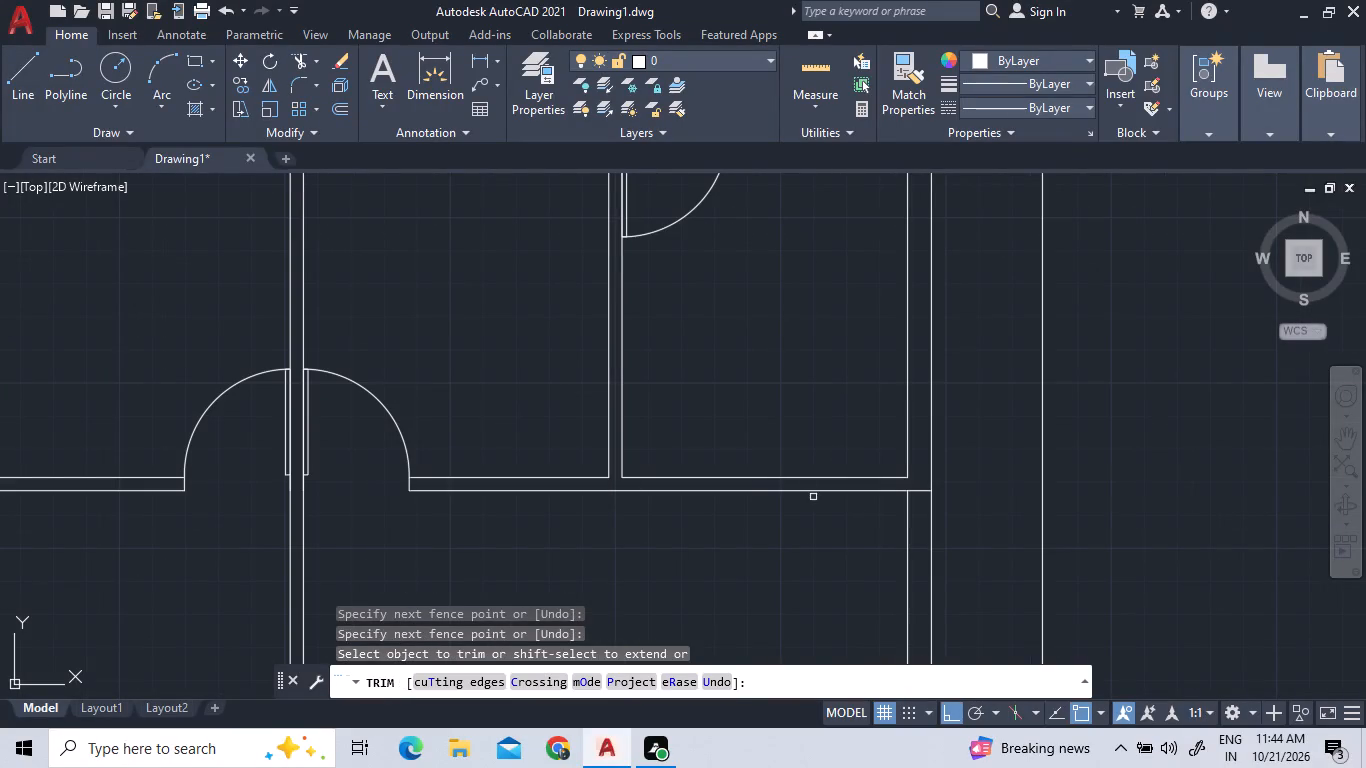
left_click(924, 491)
Trim the overlapping lines at the corner where each unit's vertical partition meets the short horizontal wall beside the door.
scroll(714, 592, "down", 1)
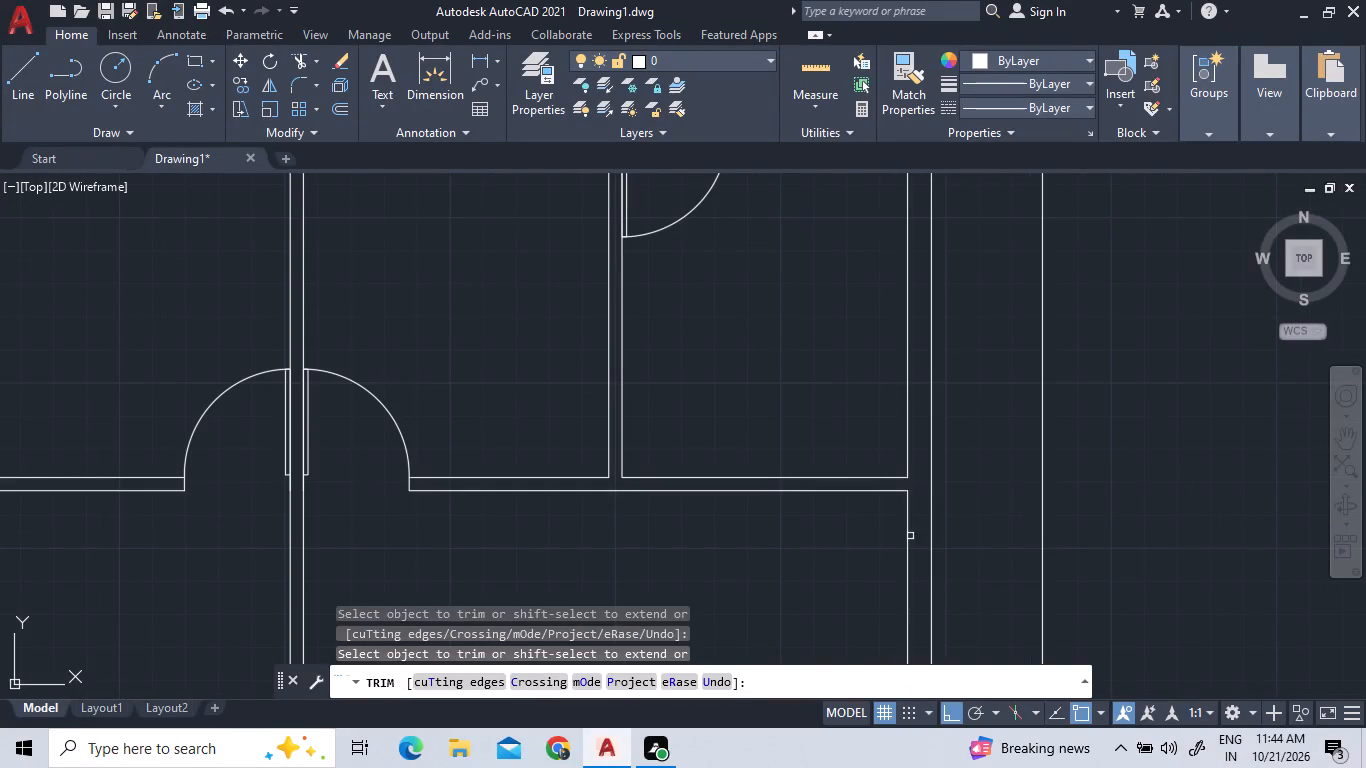
scroll(895, 547, "down", 1)
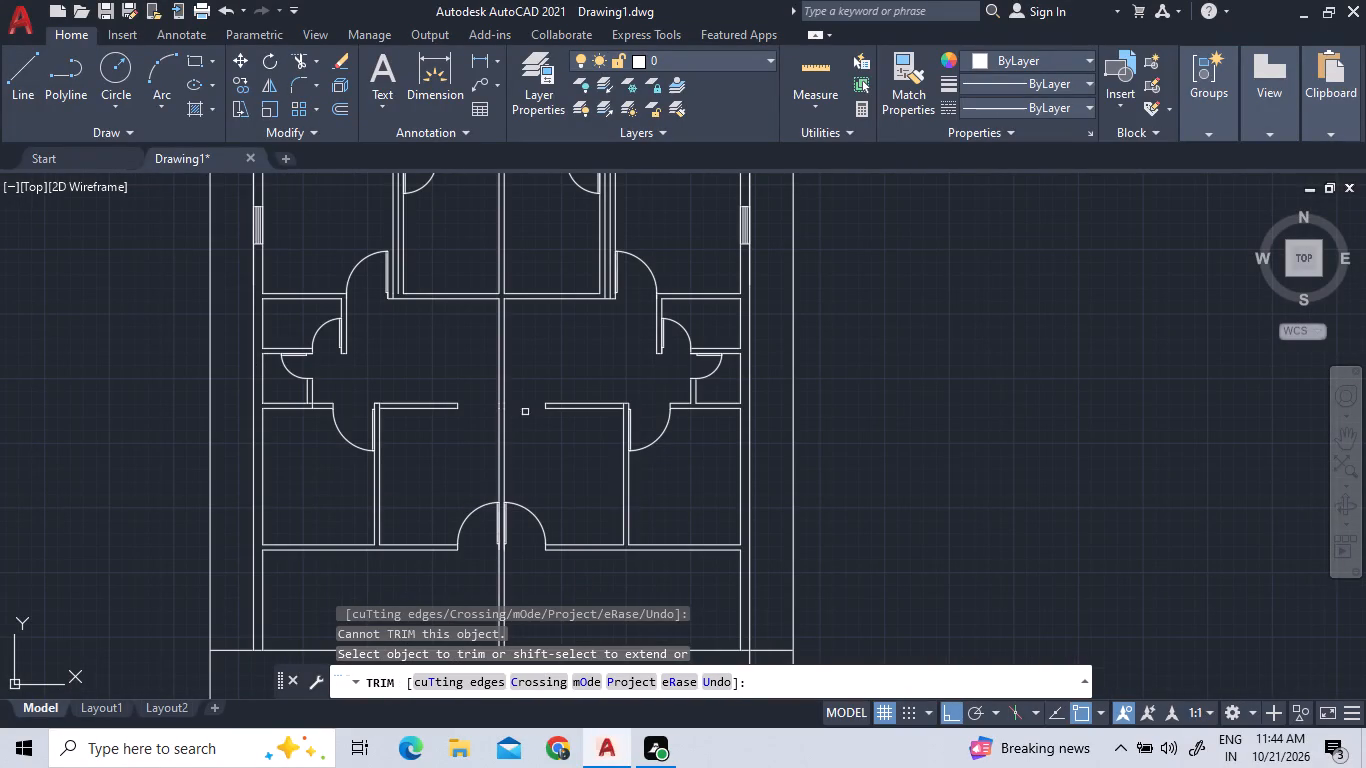
scroll(591, 401, "up", 3)
left_click(717, 422)
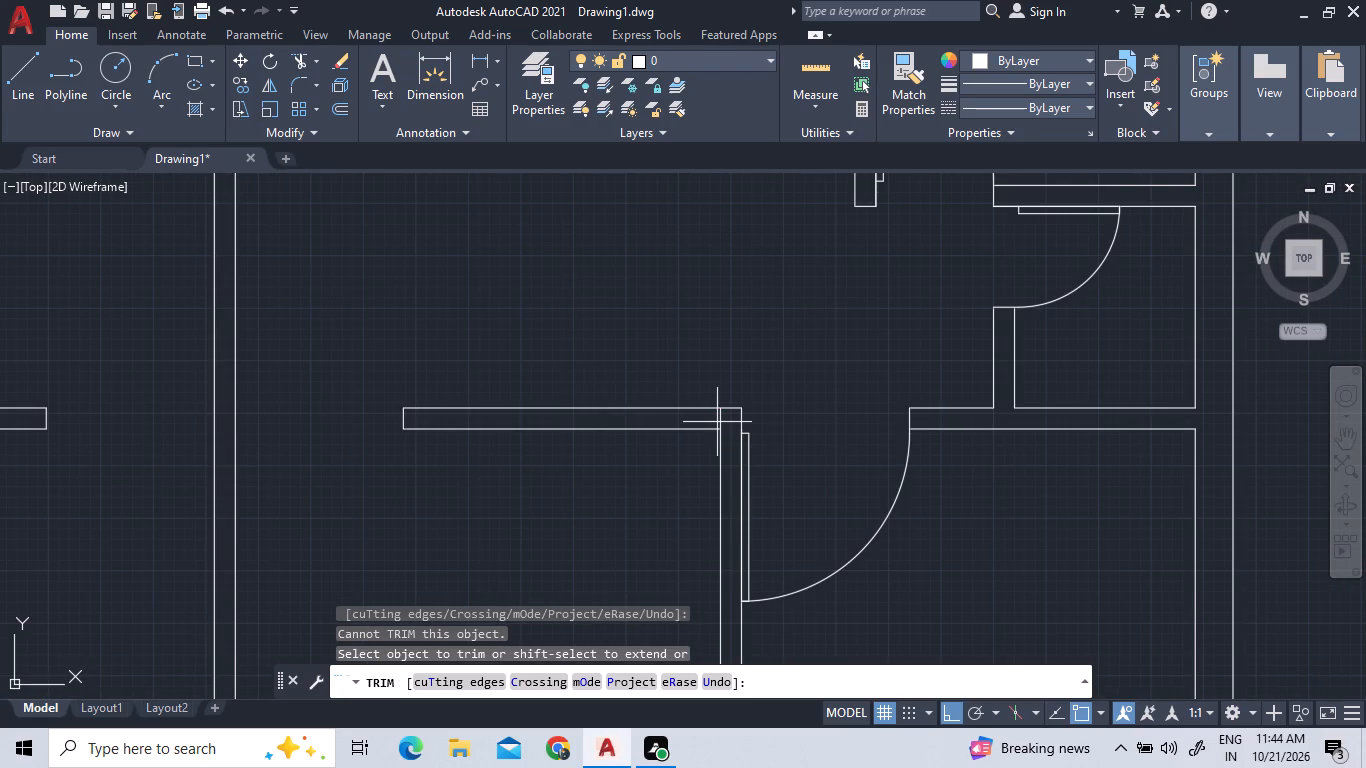
left_click(741, 429)
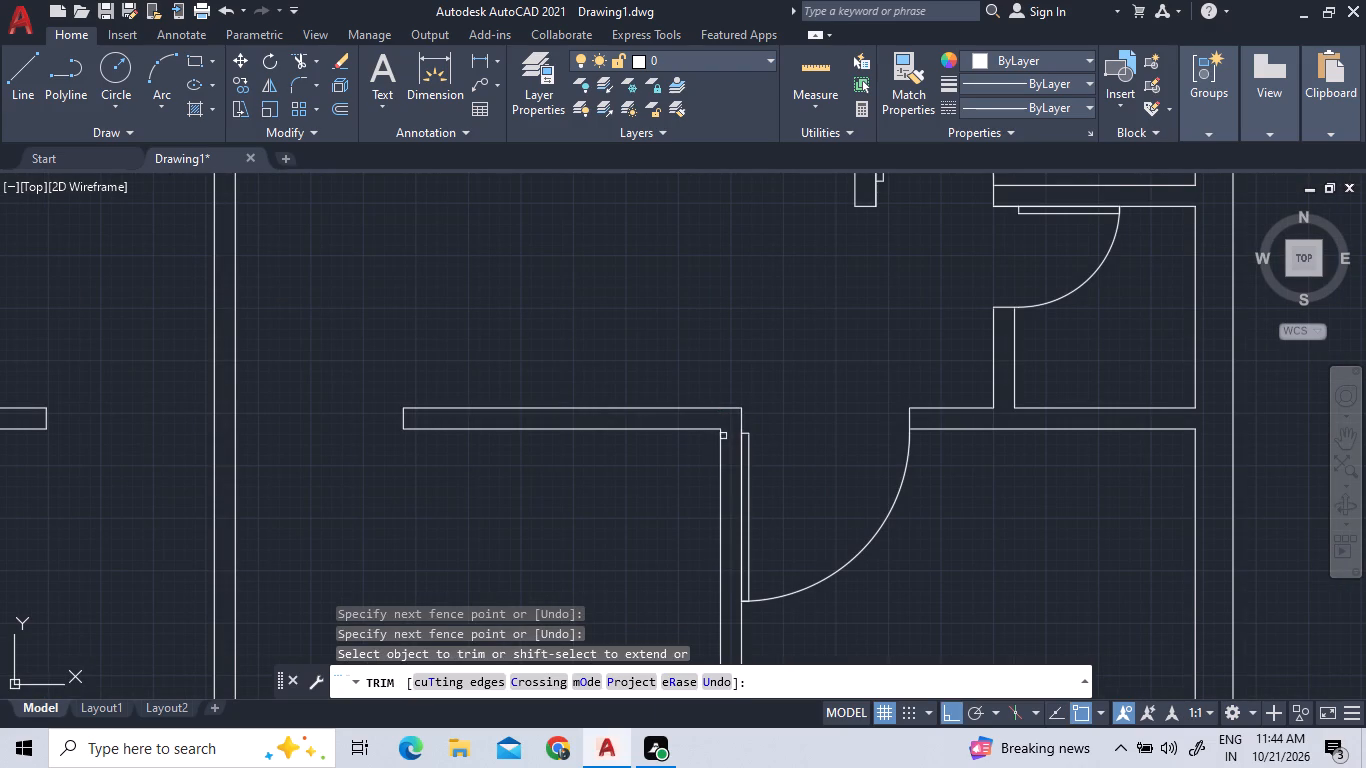
scroll(494, 465, "down", 3)
scroll(311, 439, "up", 5)
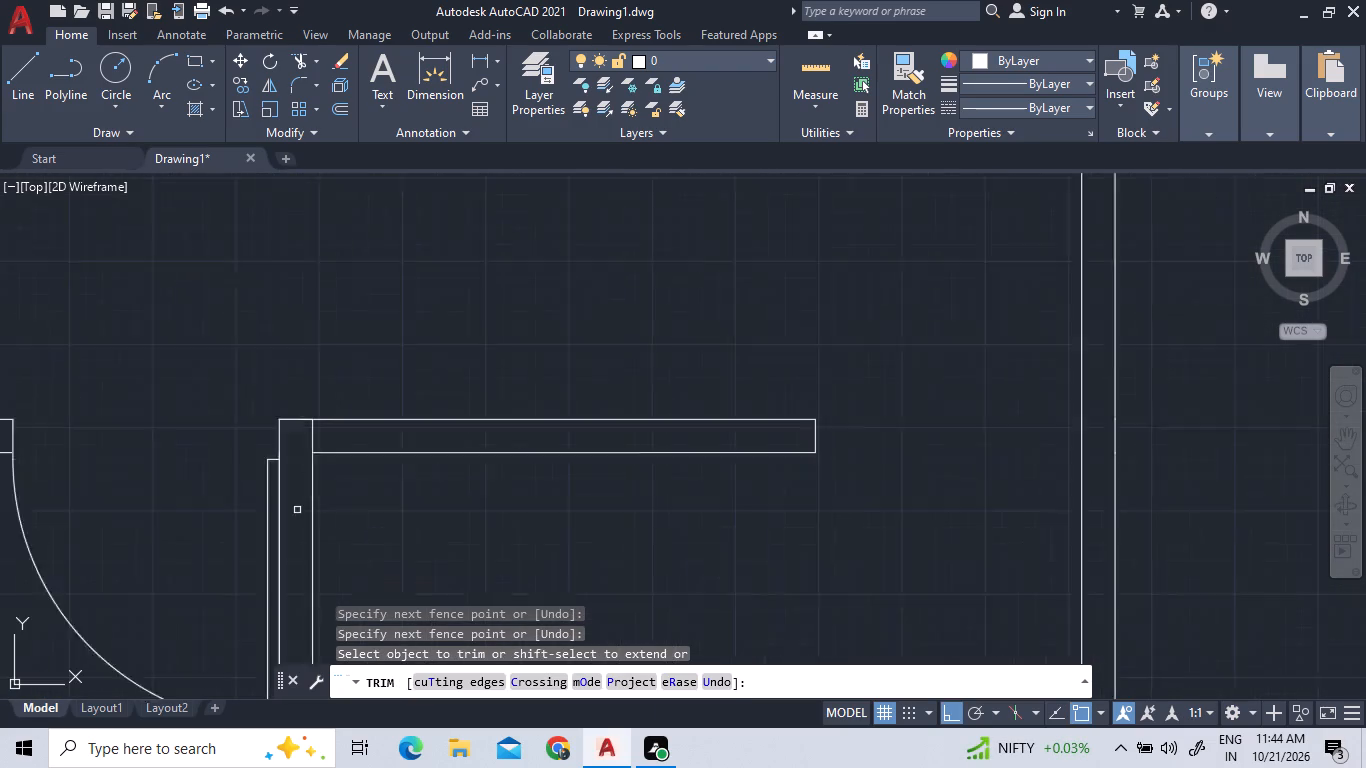
left_click(321, 404)
Trim the overlap where the left unit's small-room partition meets the cross wall below it, and end trimming.
scroll(713, 501, "down", 4)
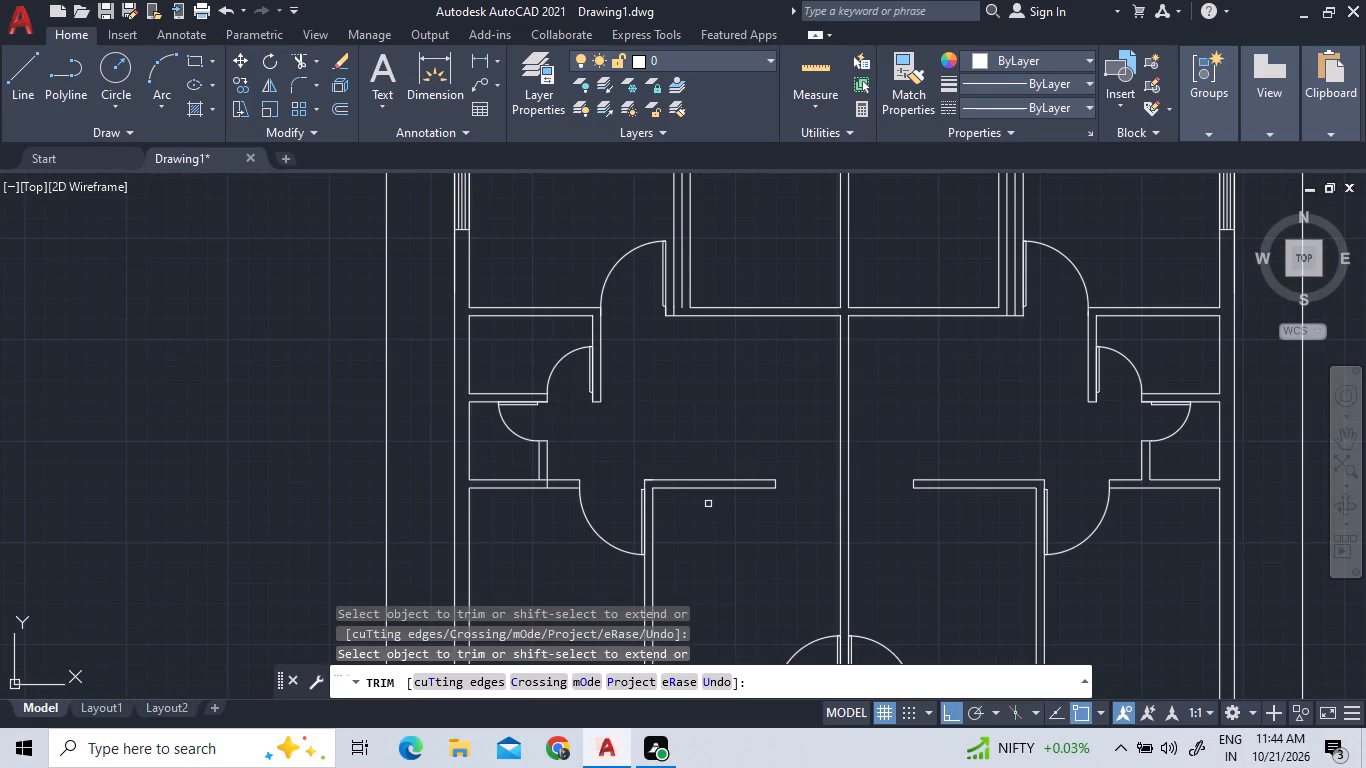
left_click(547, 485)
left_click(544, 481)
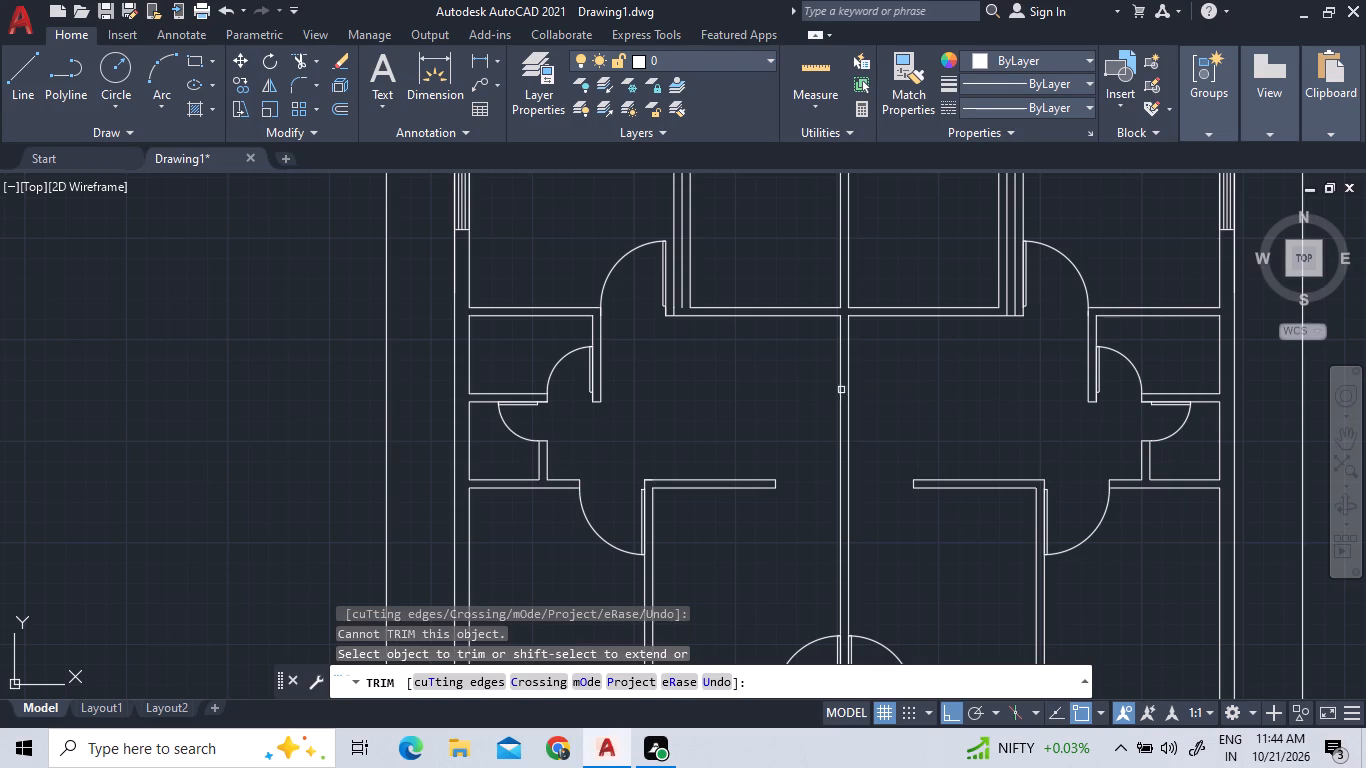
scroll(668, 275, "up", 3)
right_click(820, 313)
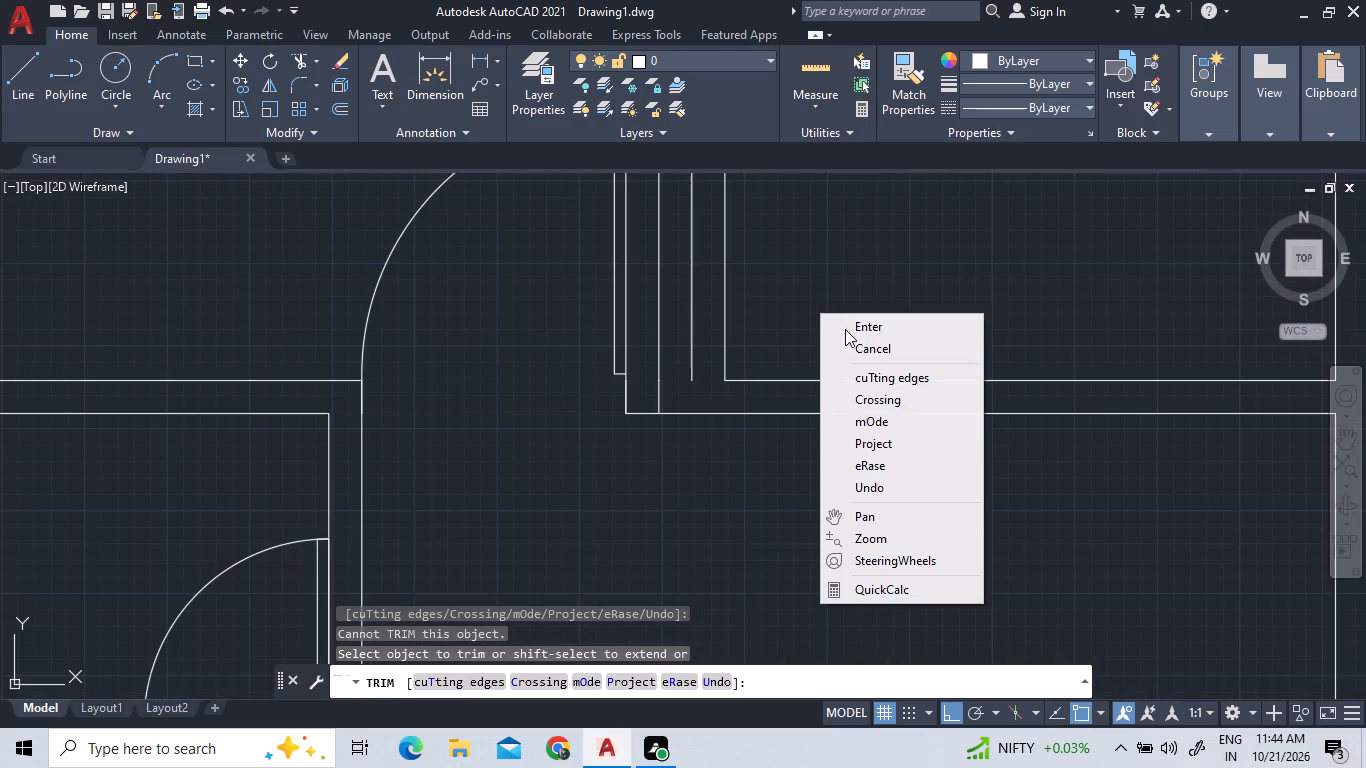
left_click(845, 329)
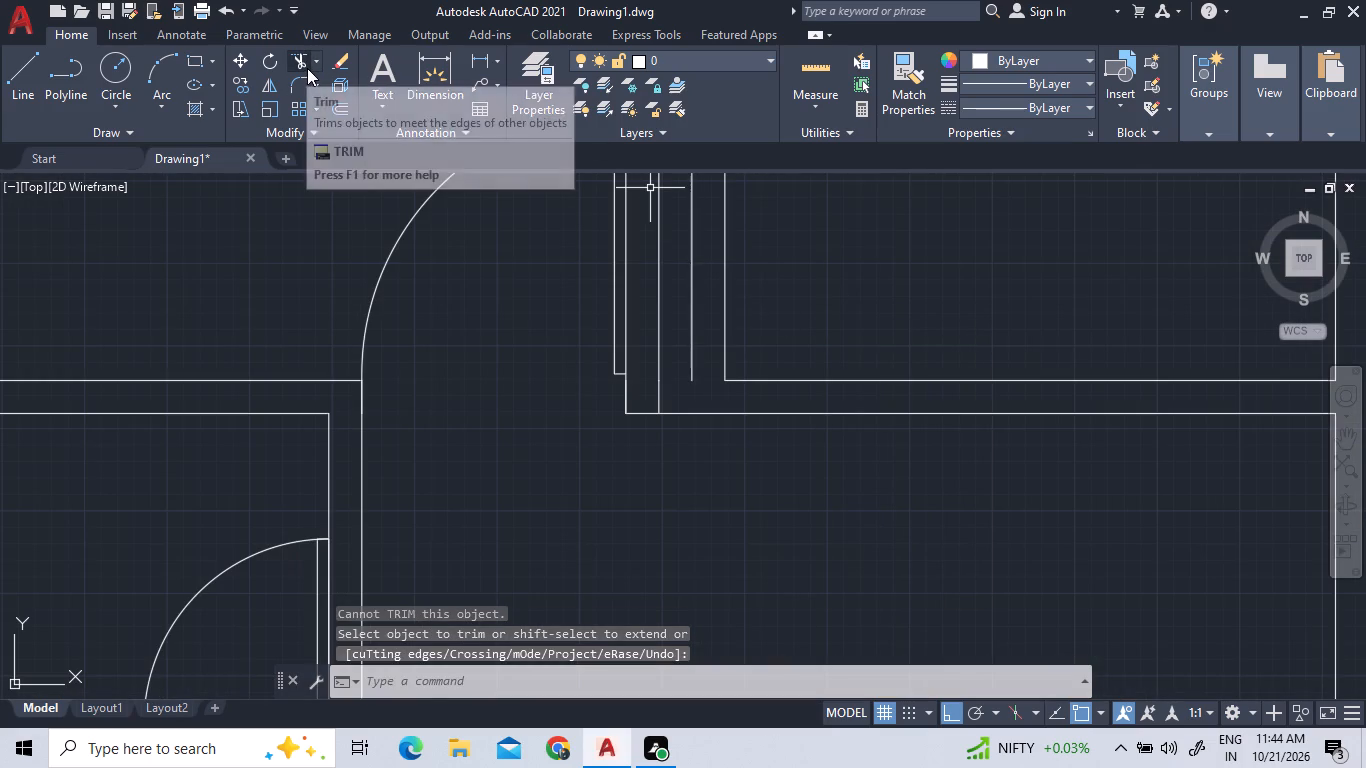
Extend the short inner line of the left unit's thick partition down to the cross wall's lower line.
left_click(307, 67)
left_click(317, 64)
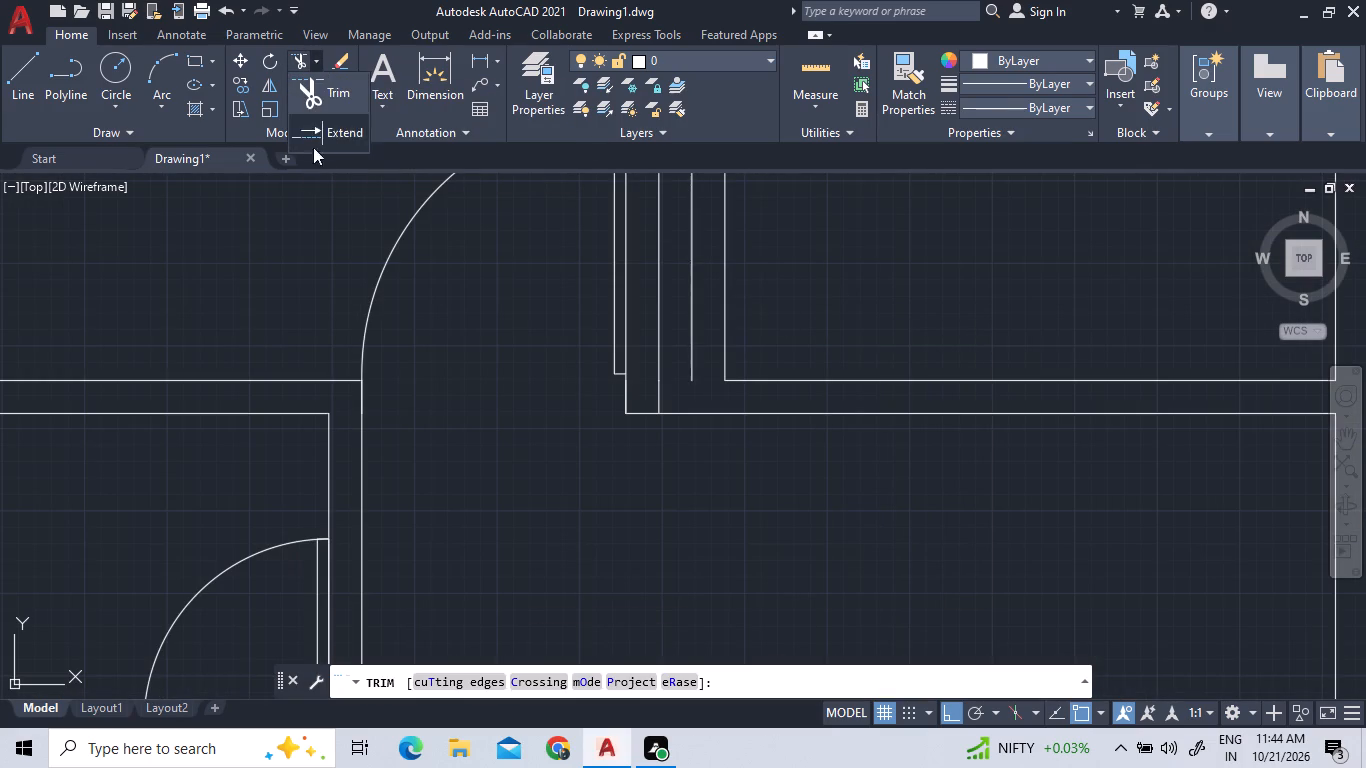
left_click(347, 114)
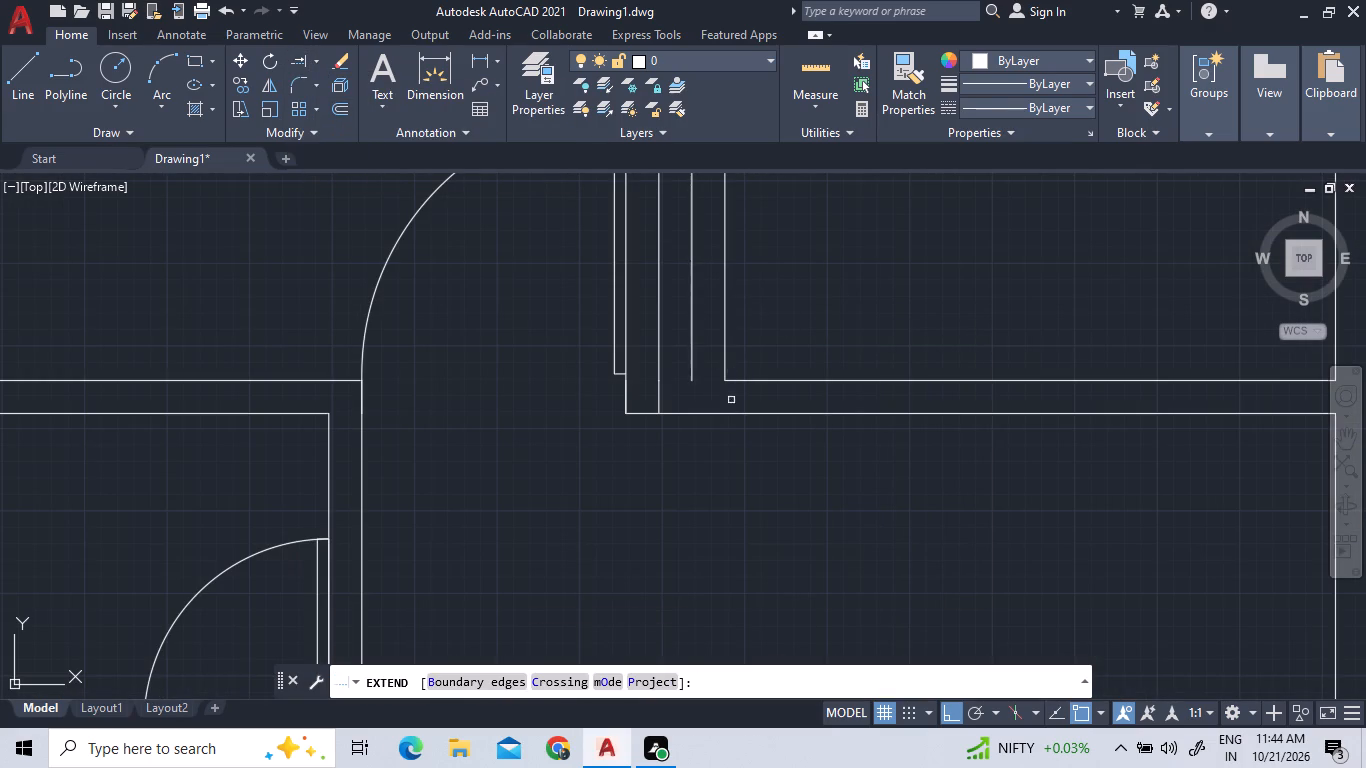
left_click(694, 359)
scroll(737, 474, "down", 3)
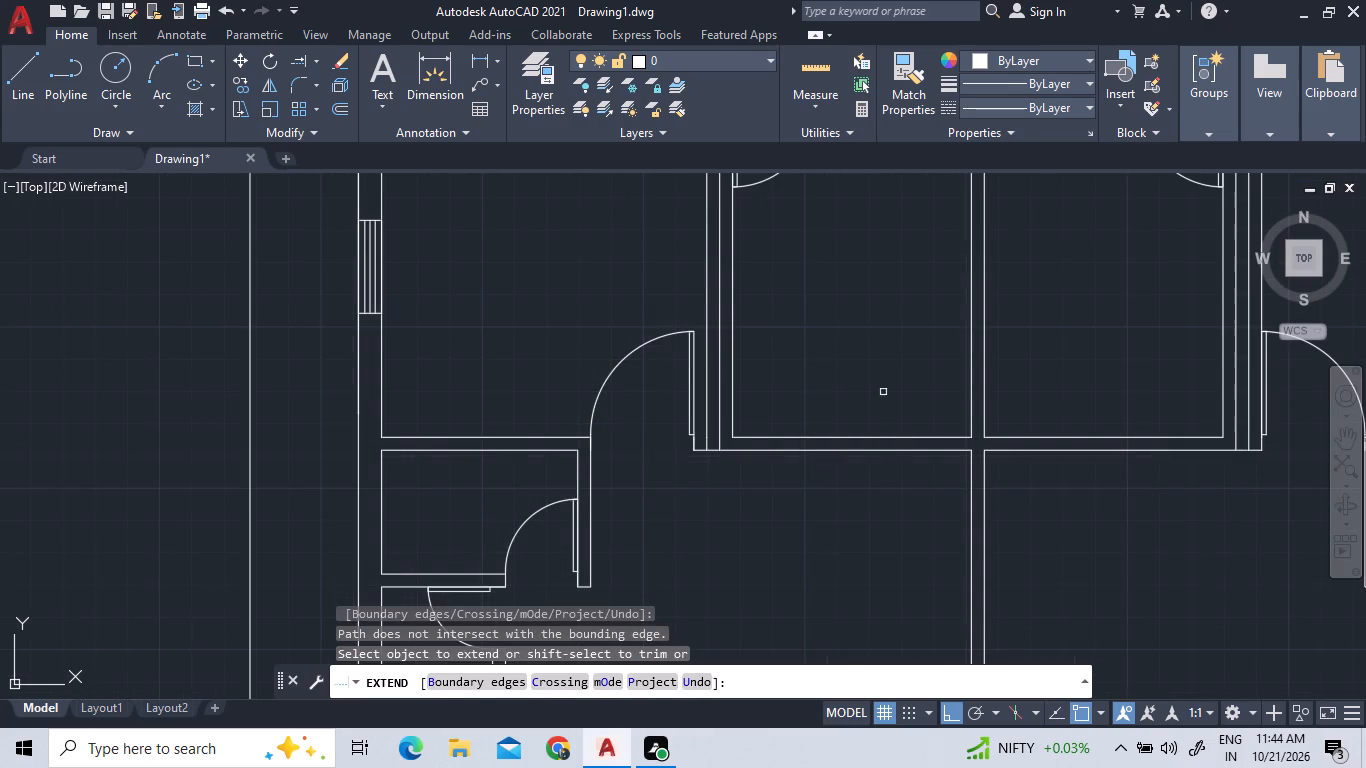
right_click(879, 379)
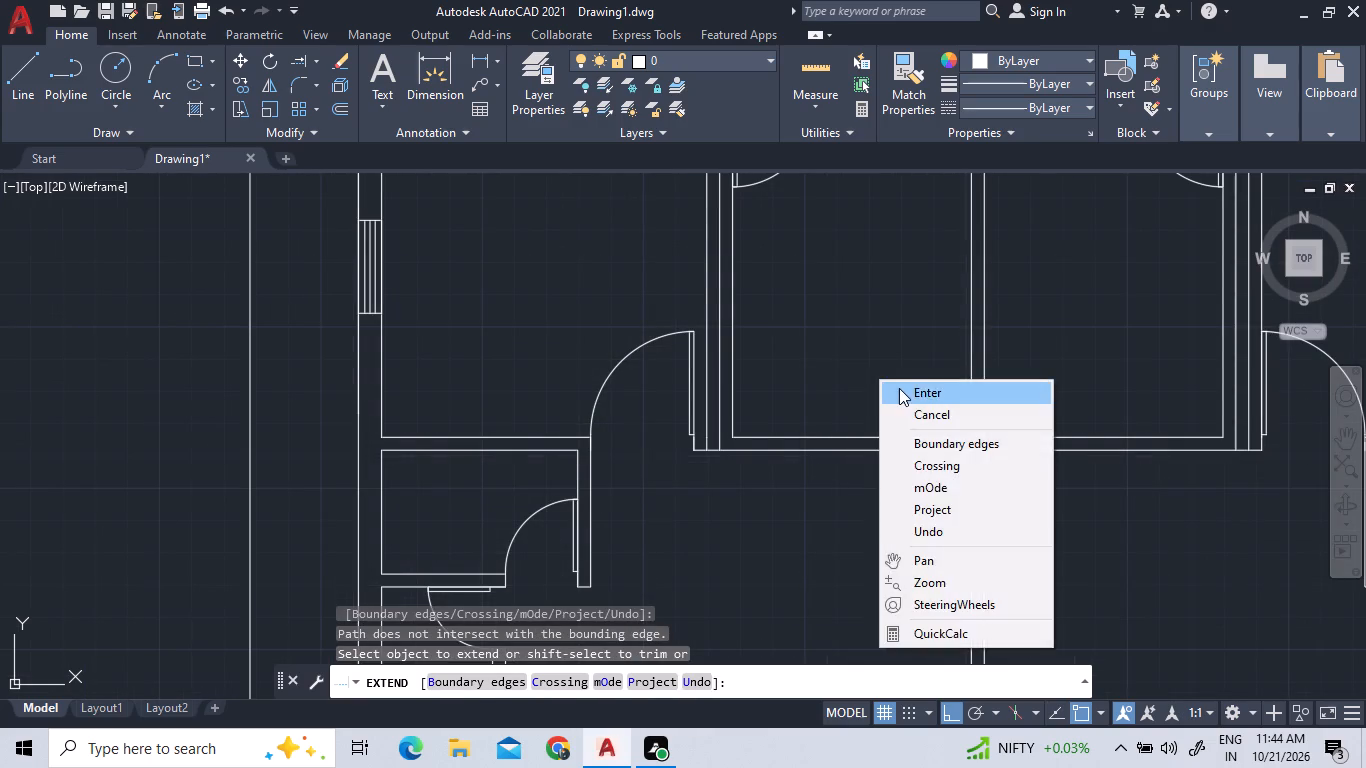
left_click(900, 389)
Offset the horizontal line closing the bottom of both units by 9" toward the rooms.
scroll(876, 374, "down", 3)
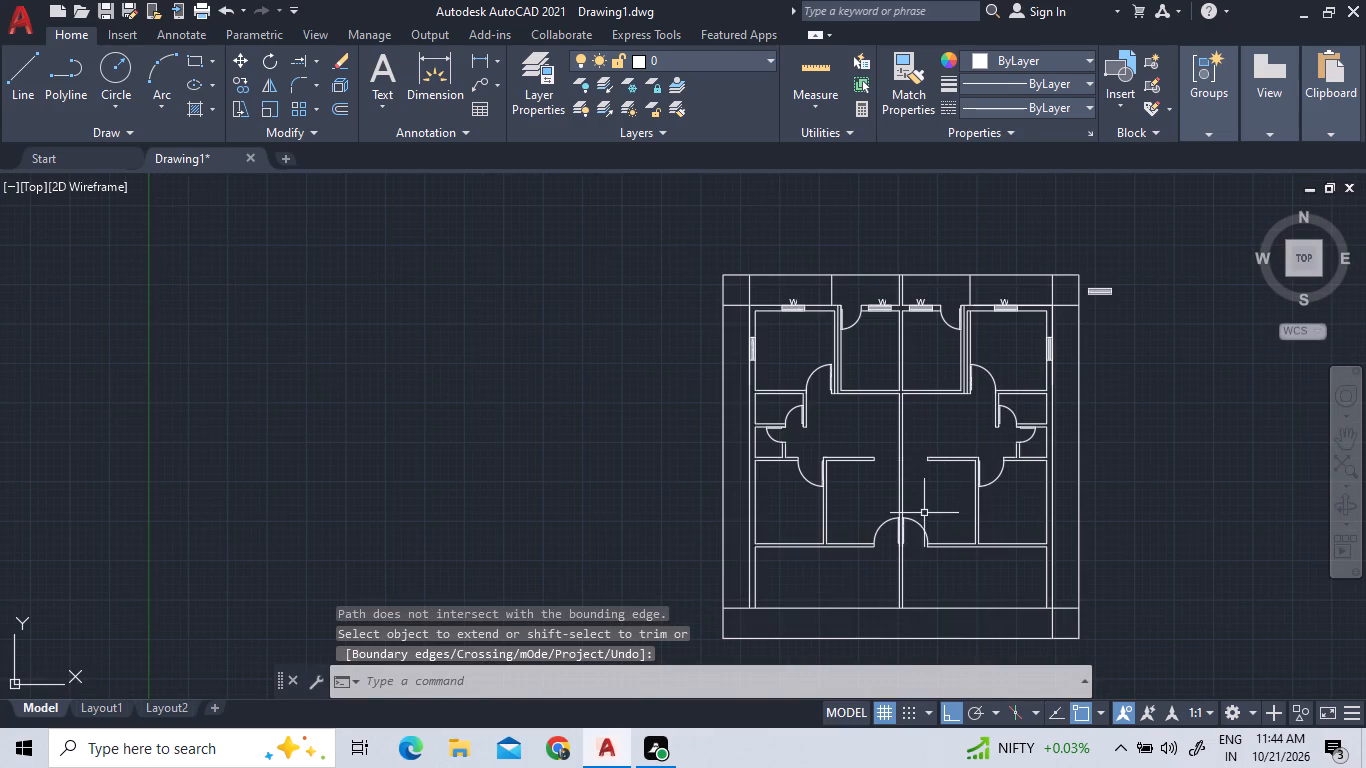
middle_click_drag(911, 538, 873, 389)
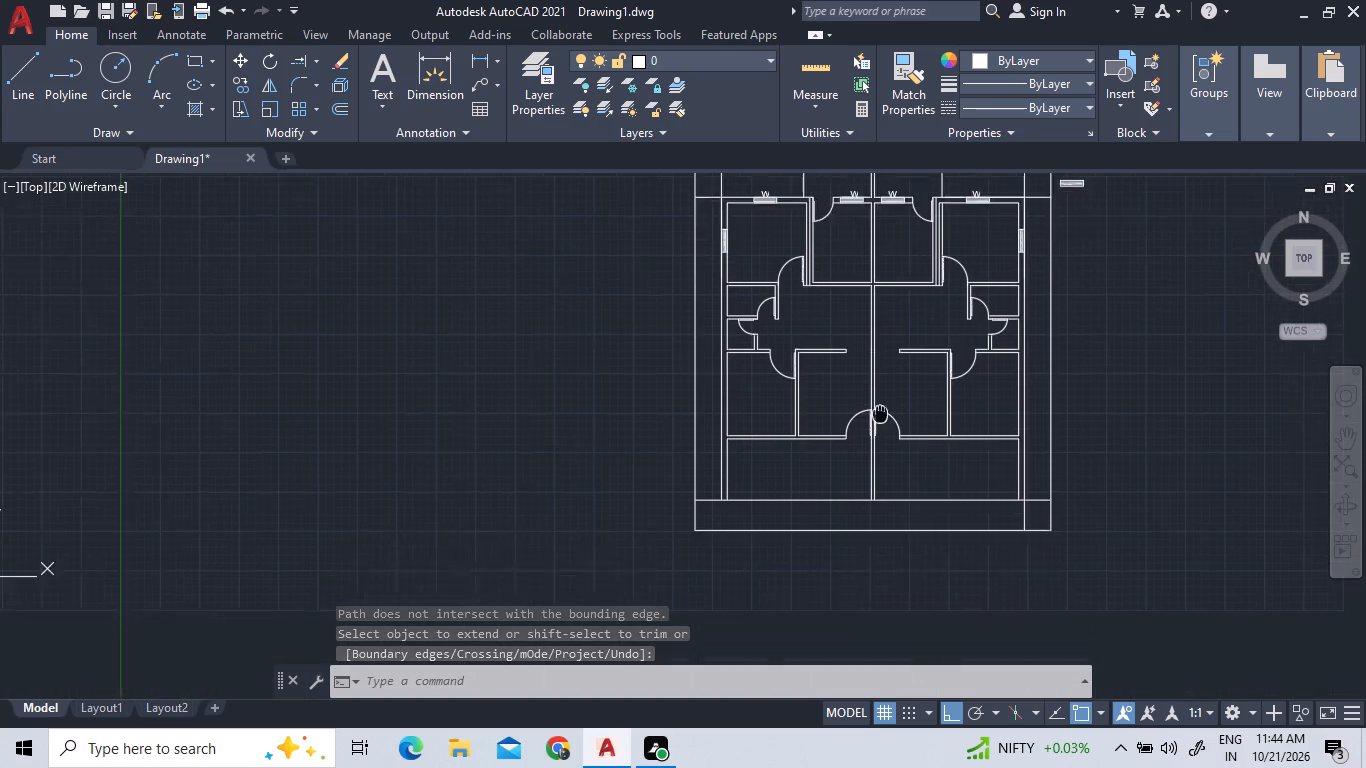
middle_click_drag(873, 389, 859, 349)
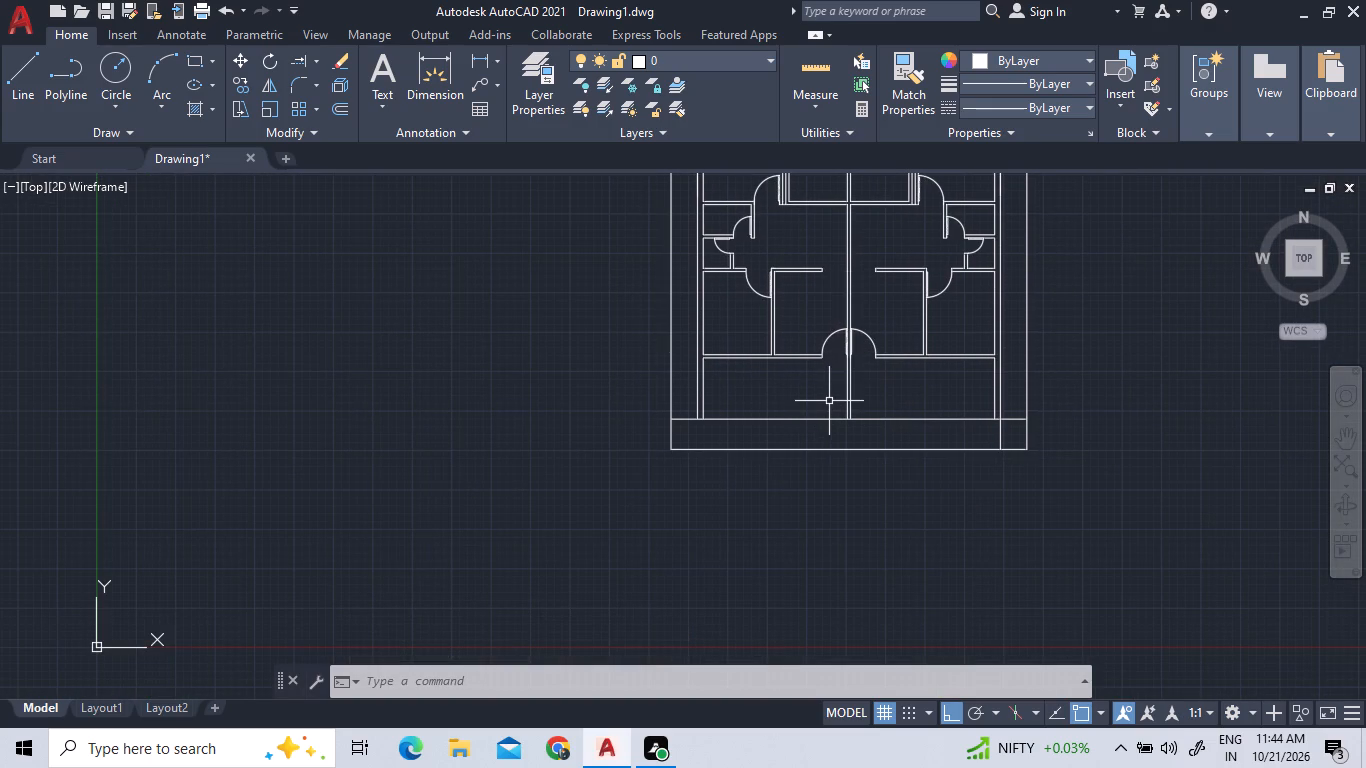
scroll(733, 347, "up", 1)
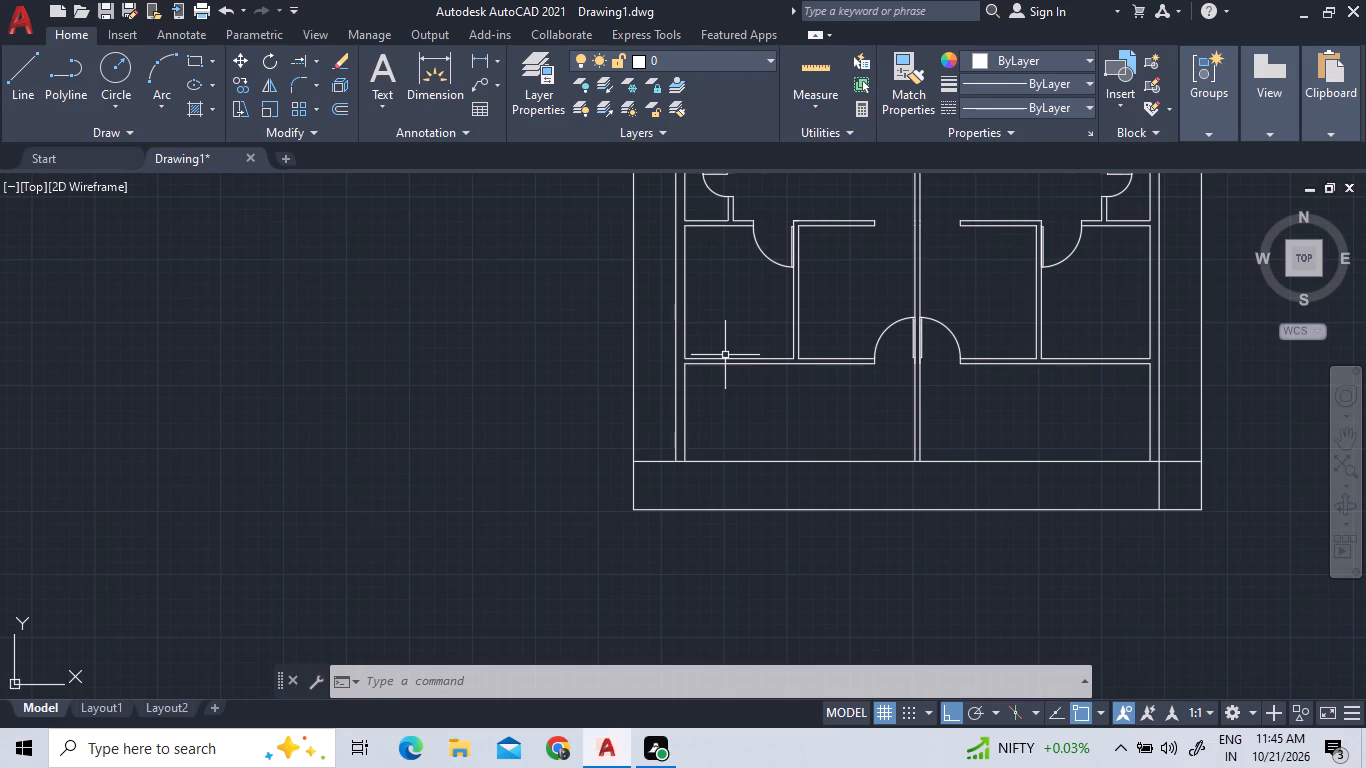
left_click(825, 82)
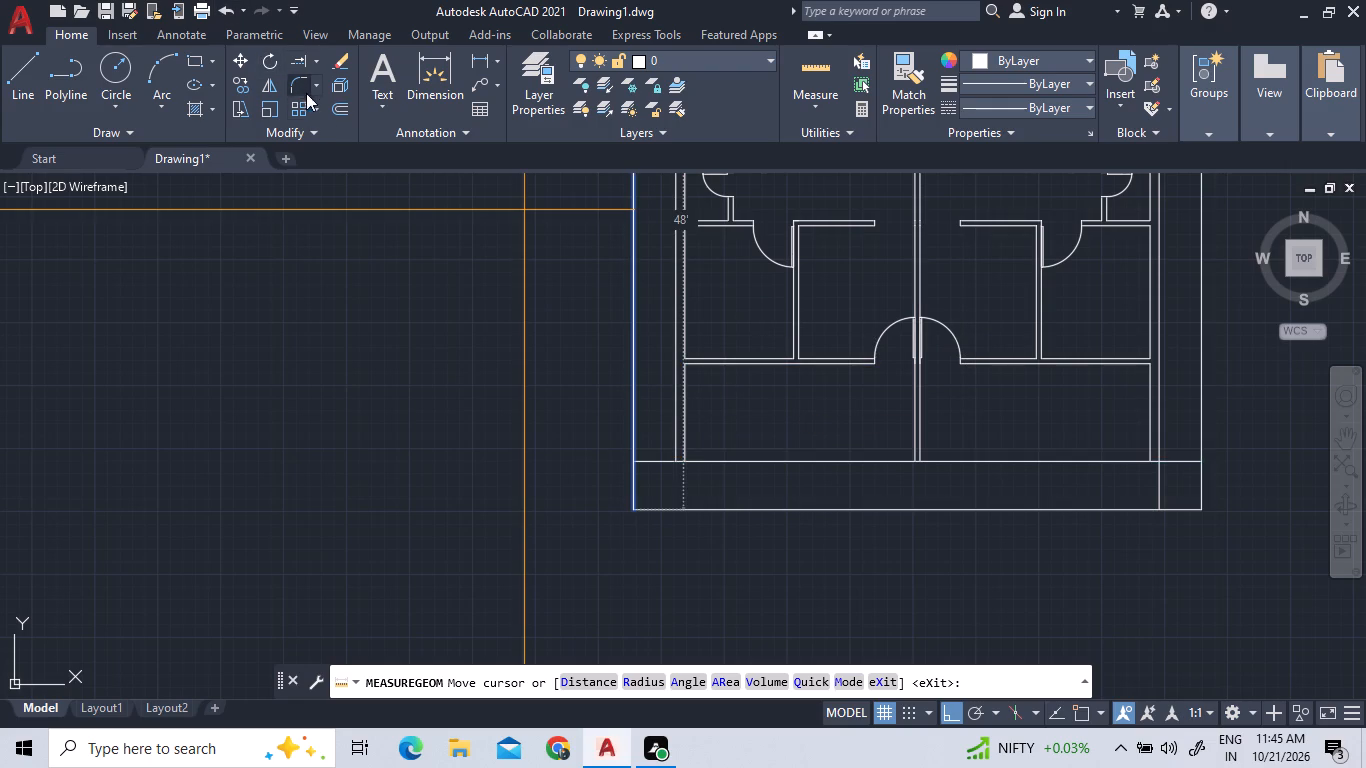
left_click(343, 113)
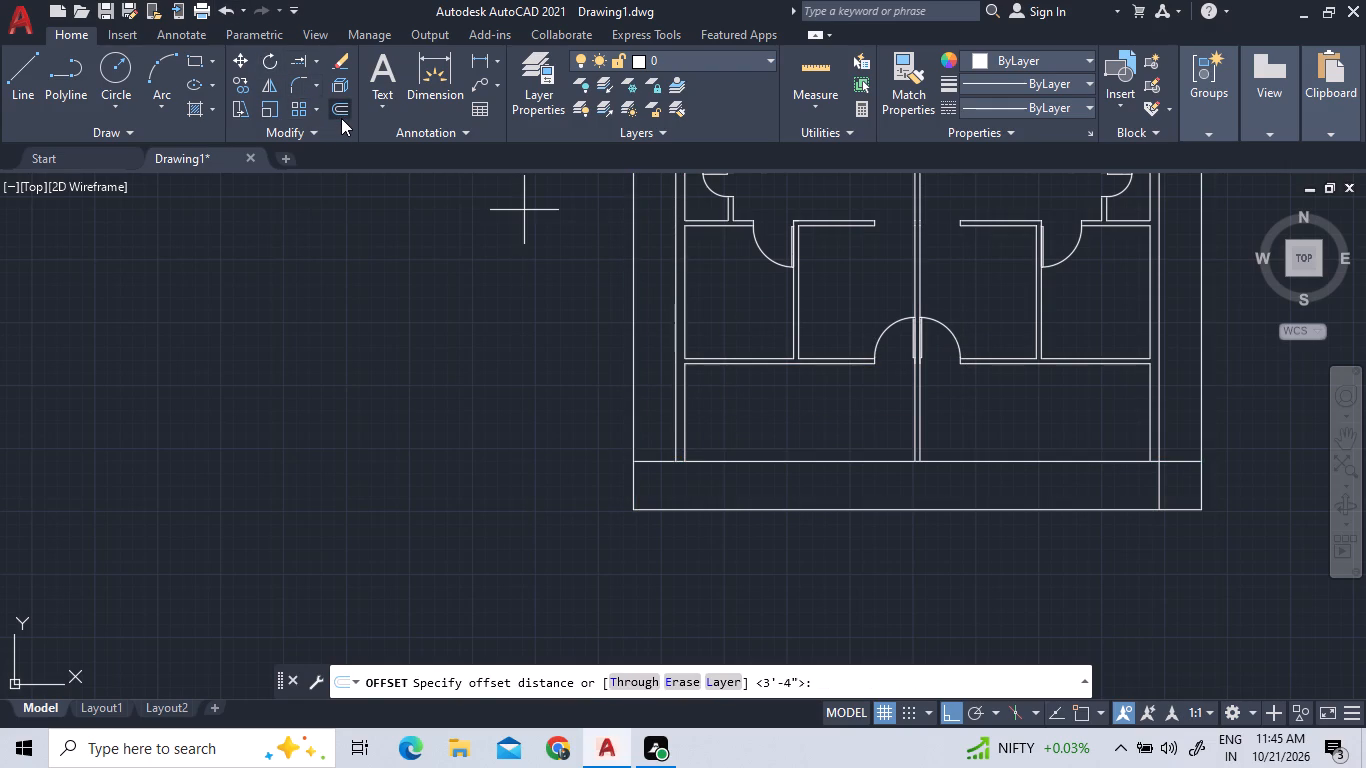
type("9\"")
key("Return")
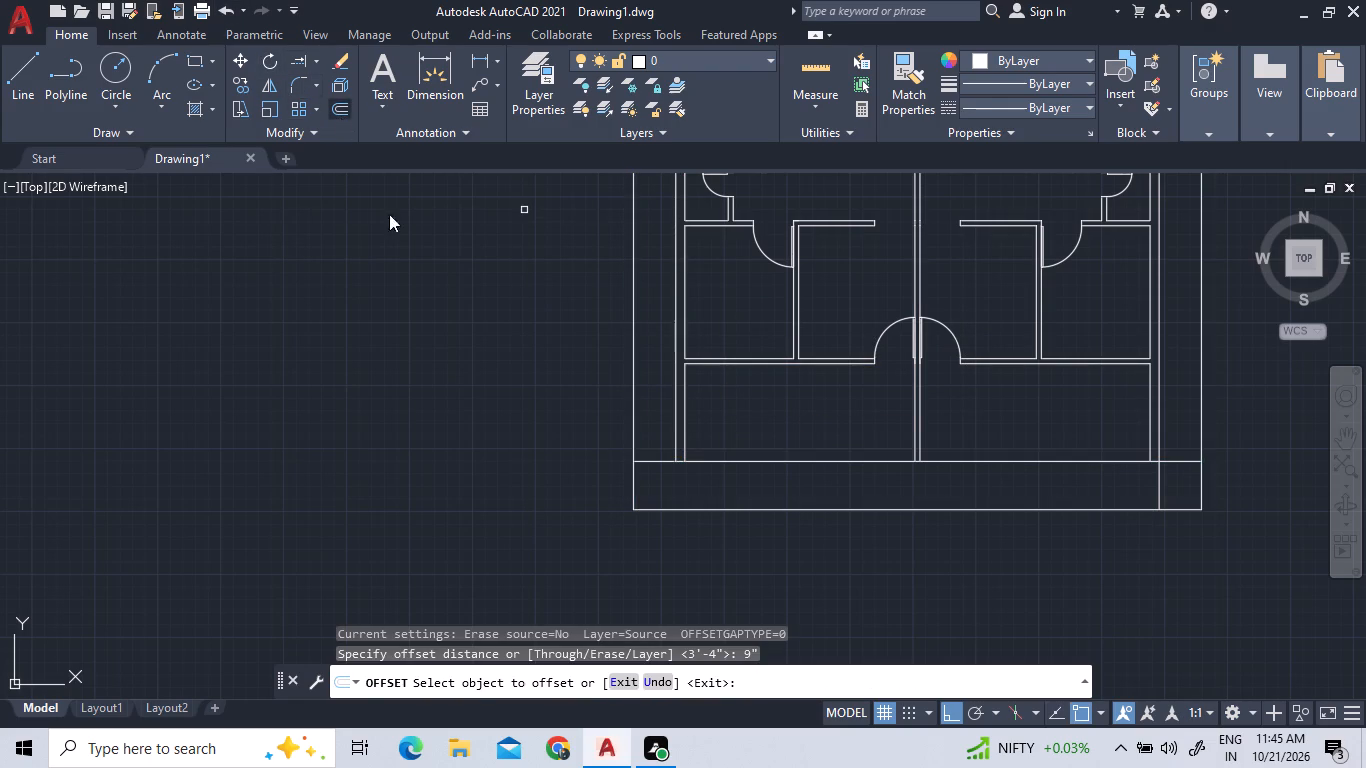
left_click(777, 461)
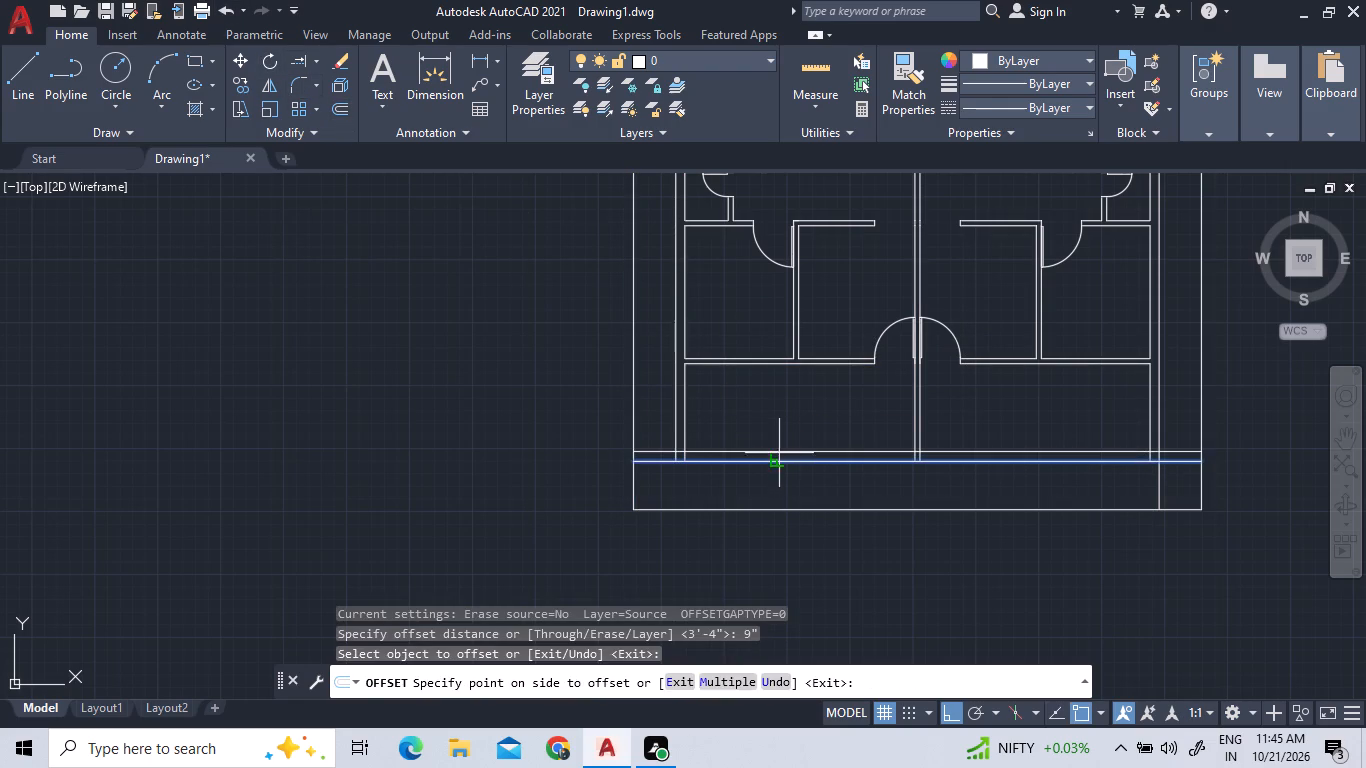
left_click(779, 439)
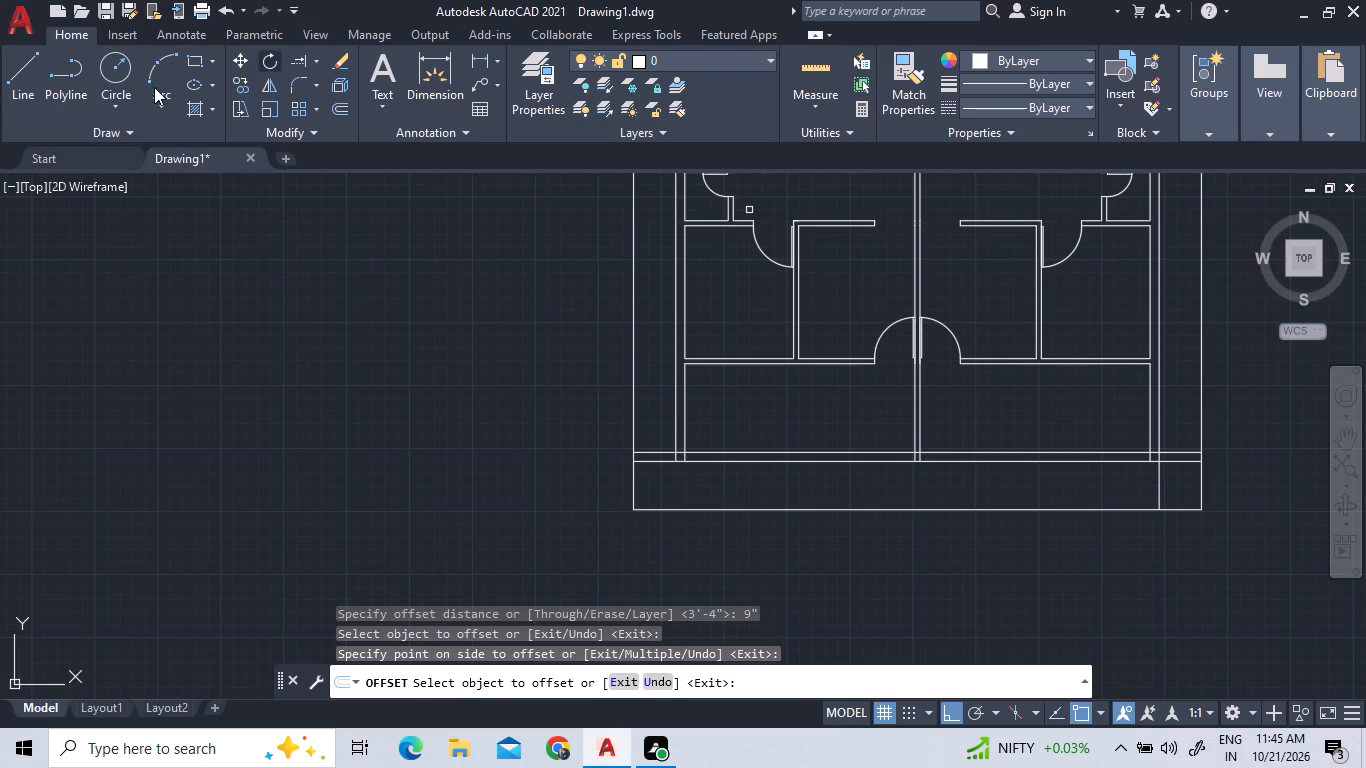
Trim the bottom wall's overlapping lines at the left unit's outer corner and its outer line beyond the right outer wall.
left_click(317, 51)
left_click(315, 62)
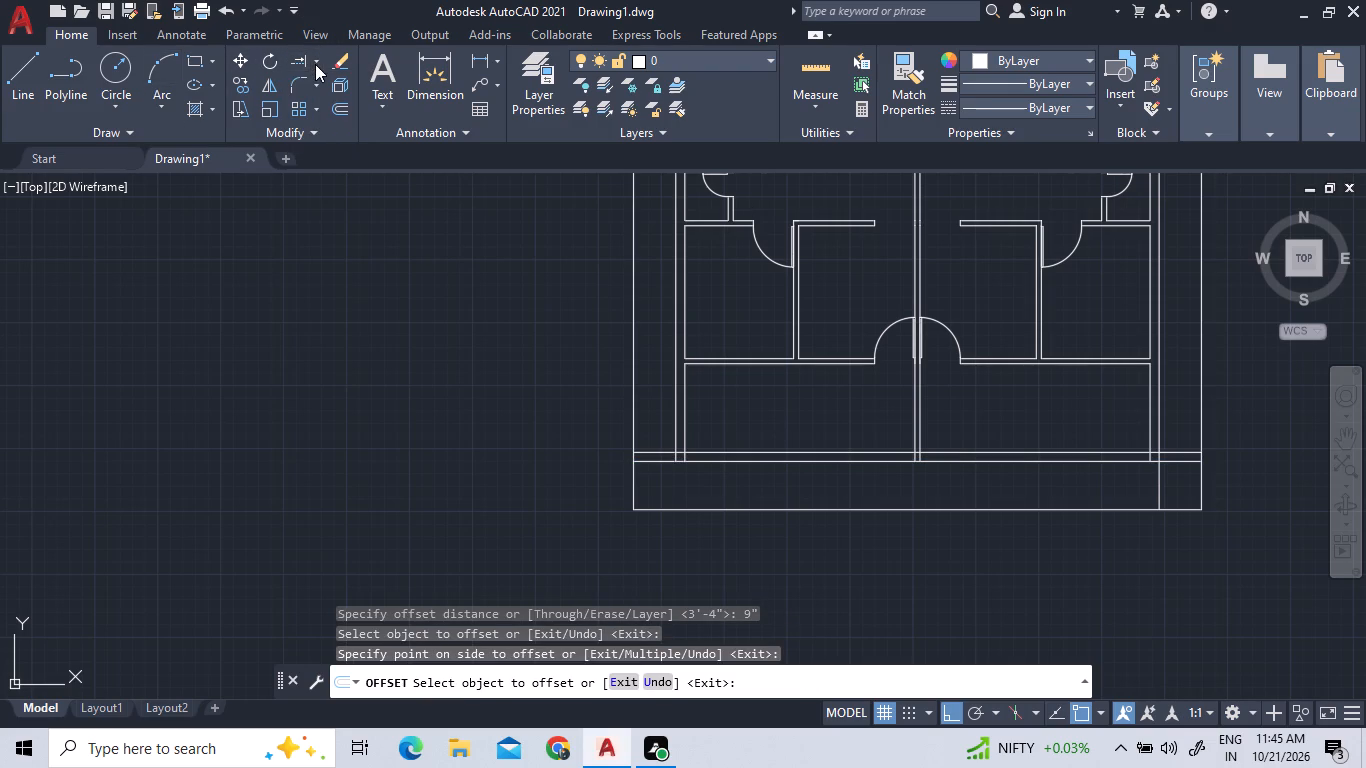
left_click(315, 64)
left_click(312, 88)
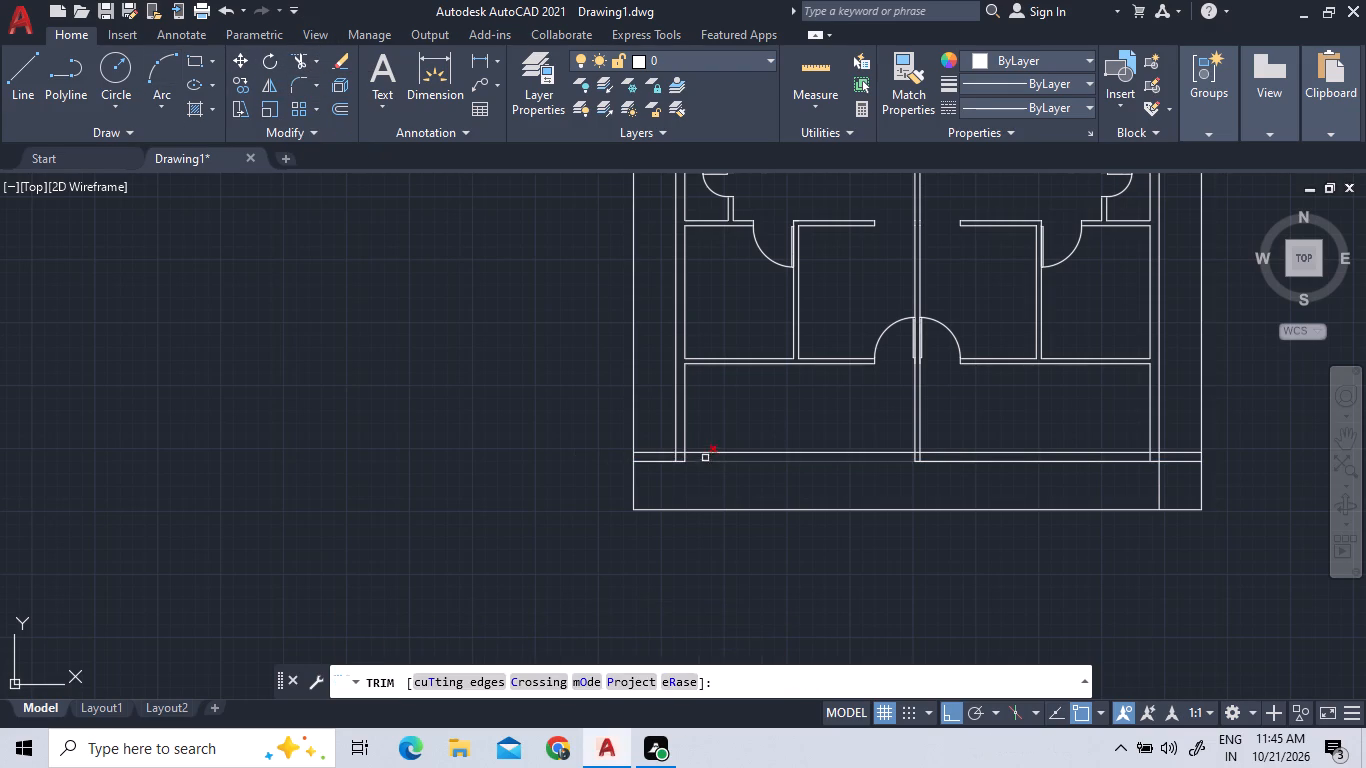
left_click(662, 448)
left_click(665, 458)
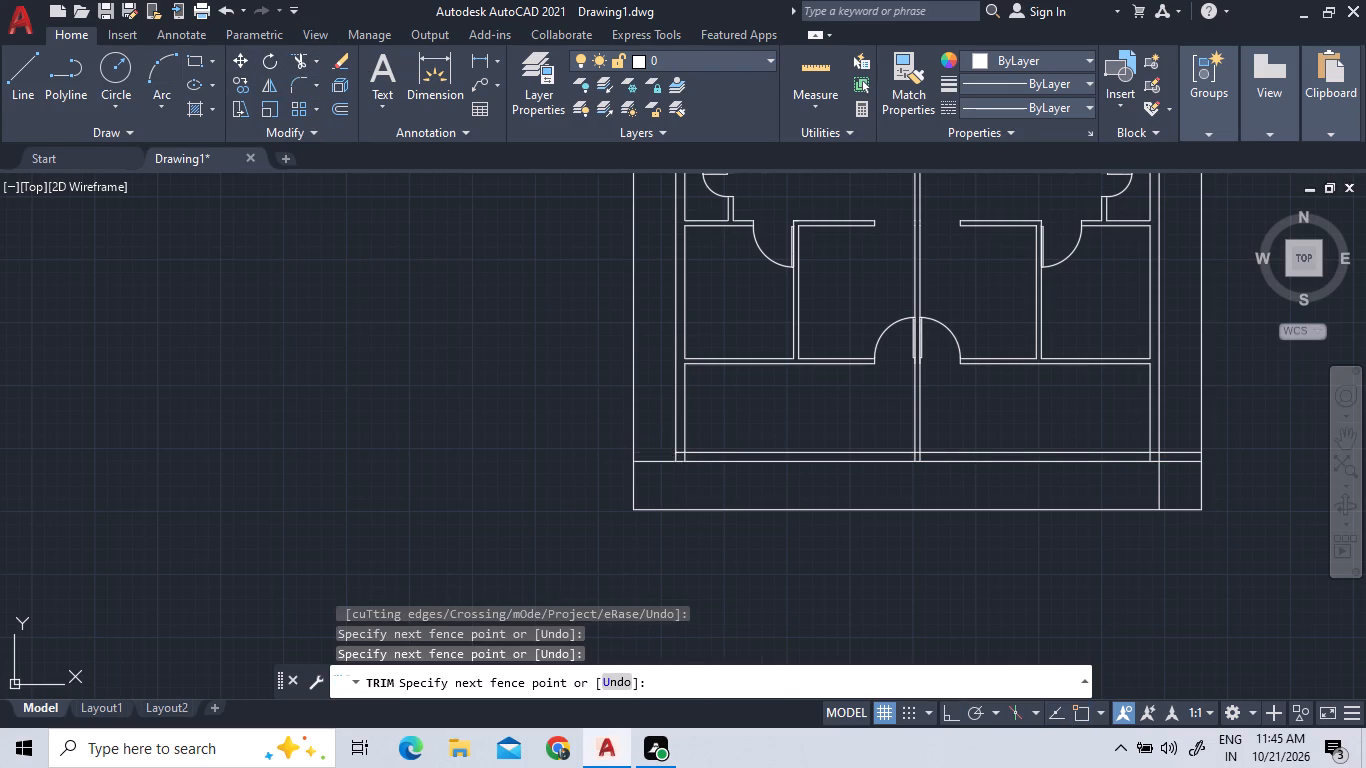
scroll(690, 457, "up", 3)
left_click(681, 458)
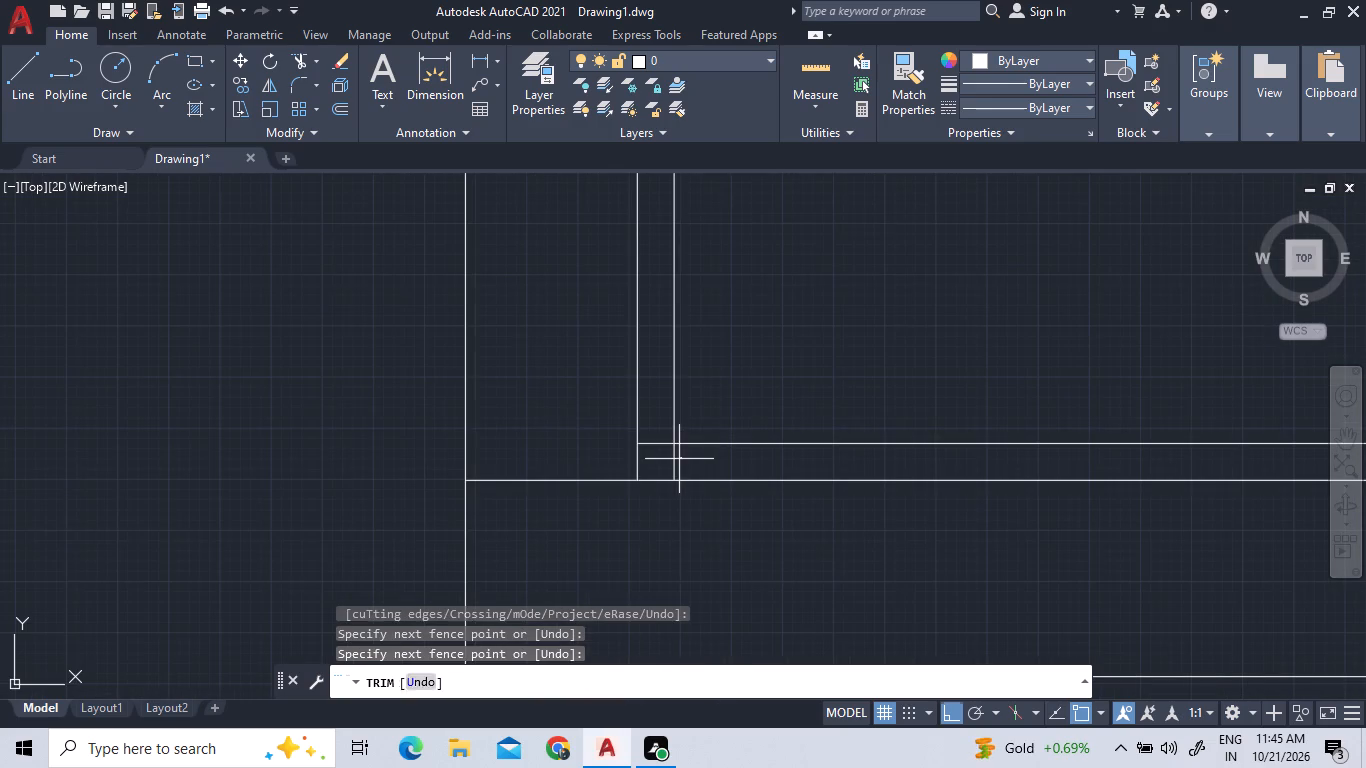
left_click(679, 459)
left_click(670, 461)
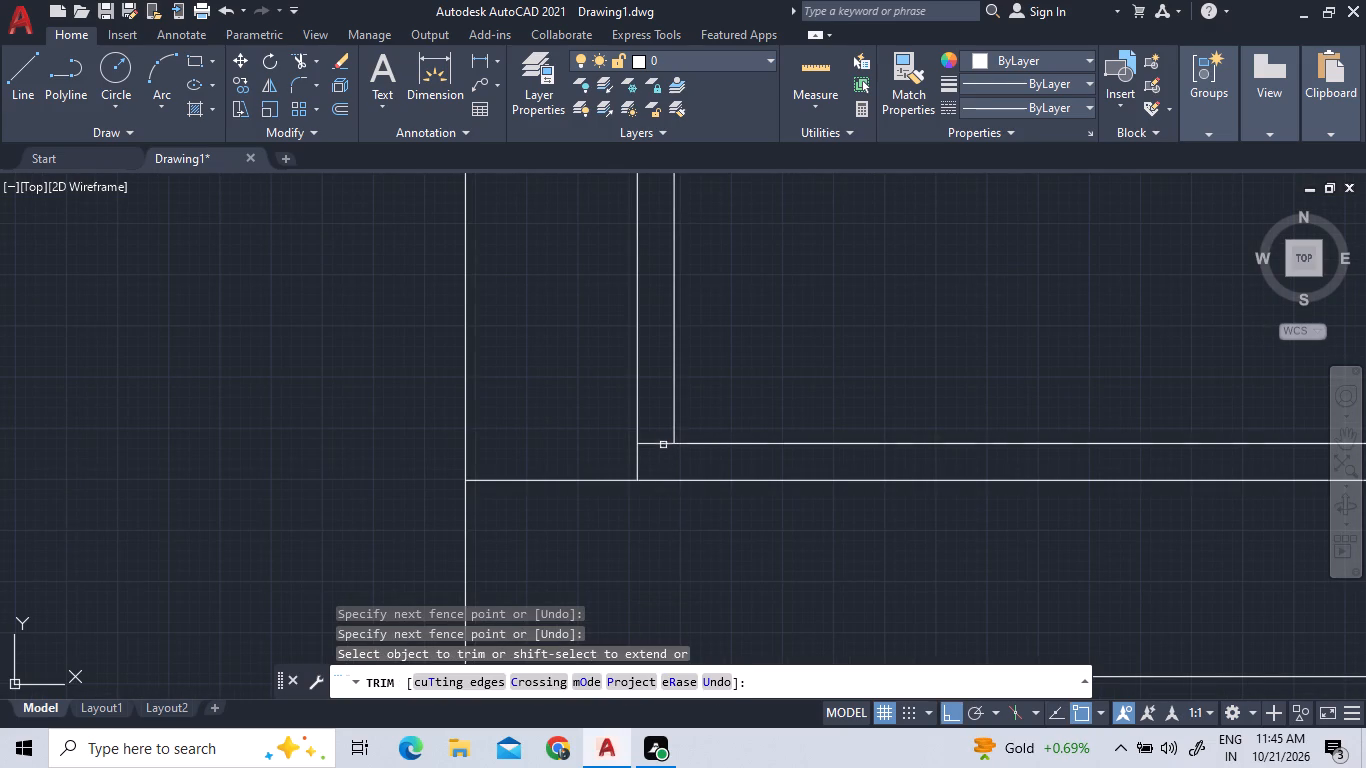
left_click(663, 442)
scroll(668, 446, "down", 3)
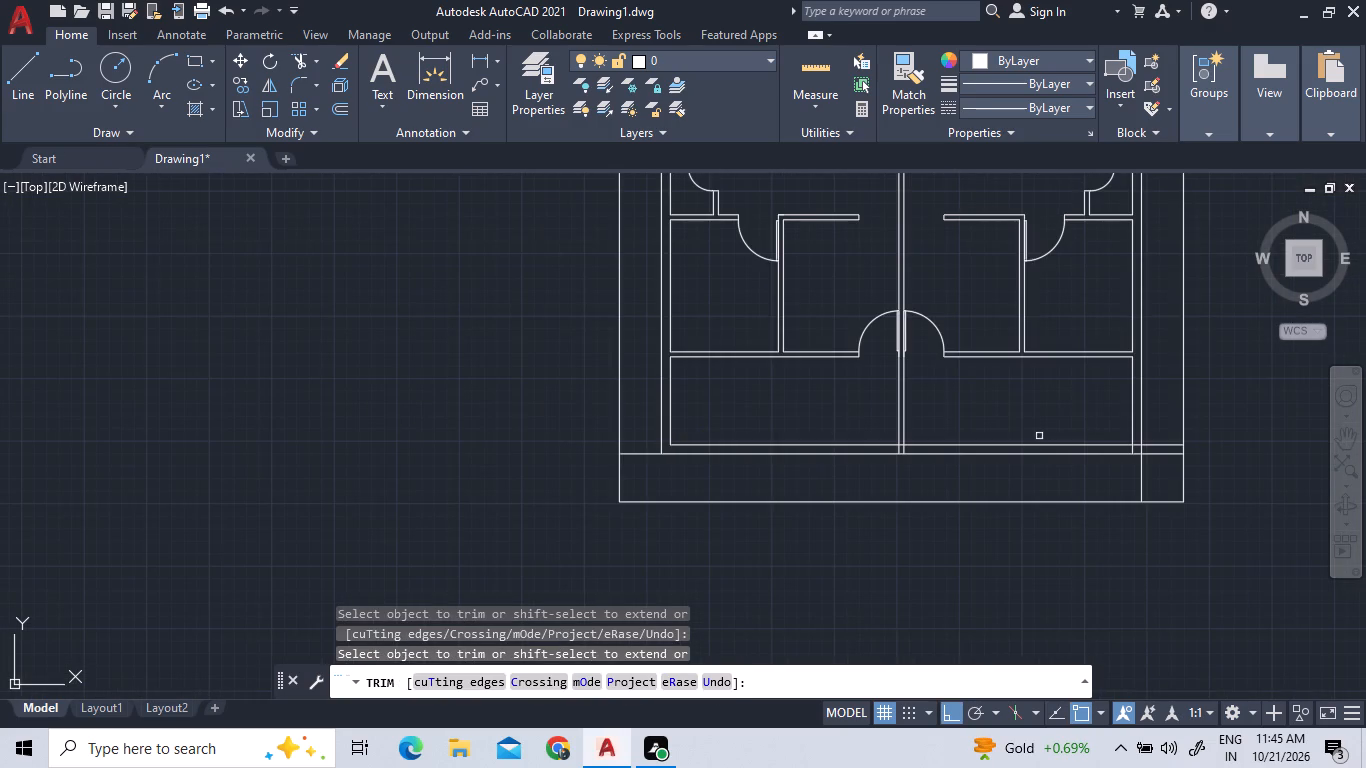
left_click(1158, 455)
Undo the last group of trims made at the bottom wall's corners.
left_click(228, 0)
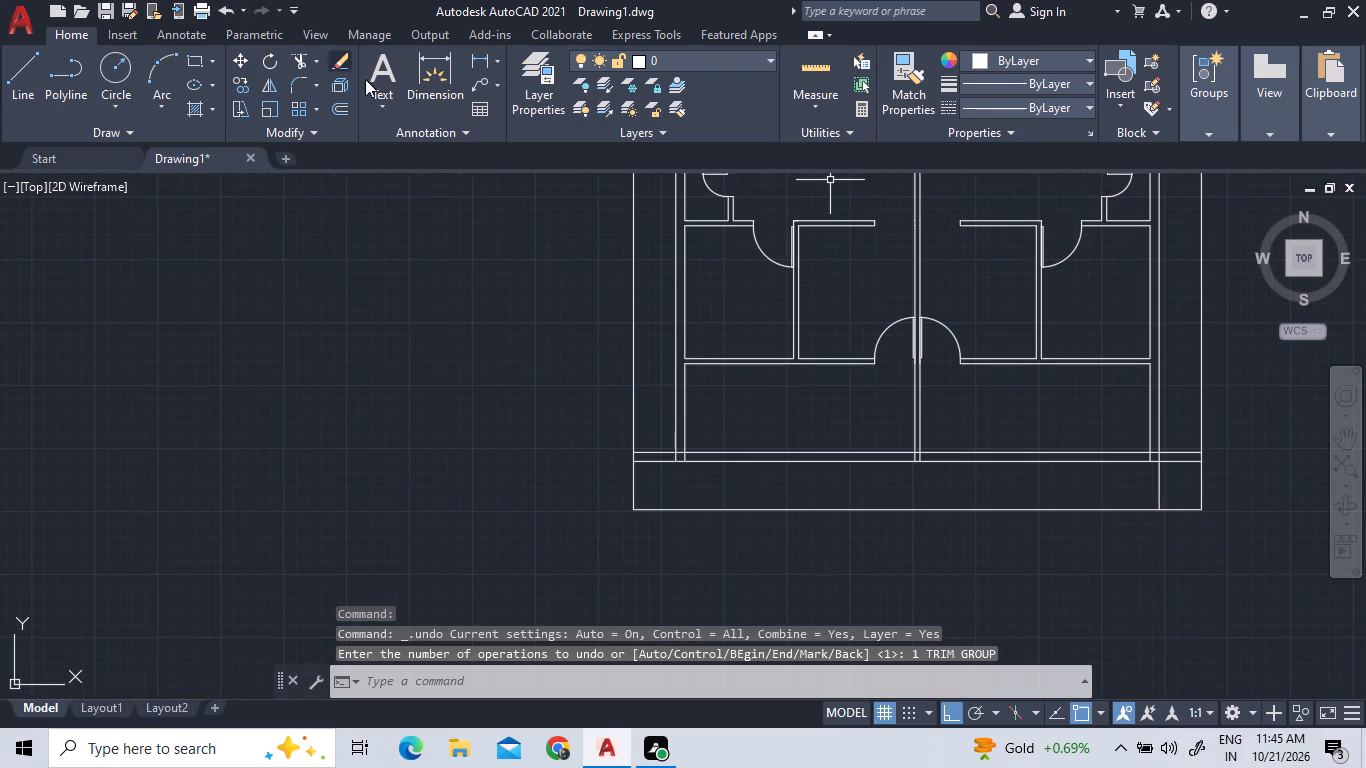
Trim the bottom wall's overlapping lines at the left unit's outer corner and its inner line across the central party wall.
left_click(305, 52)
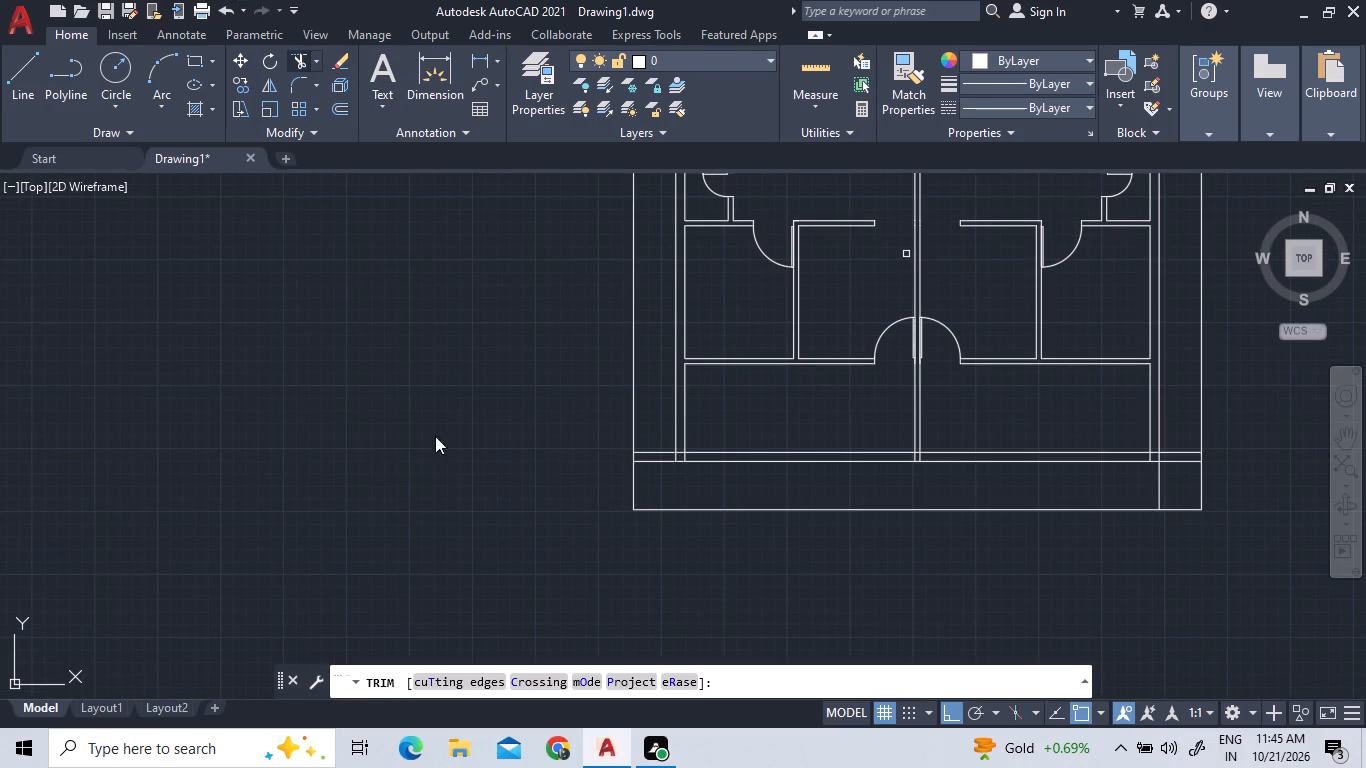
left_click(667, 455)
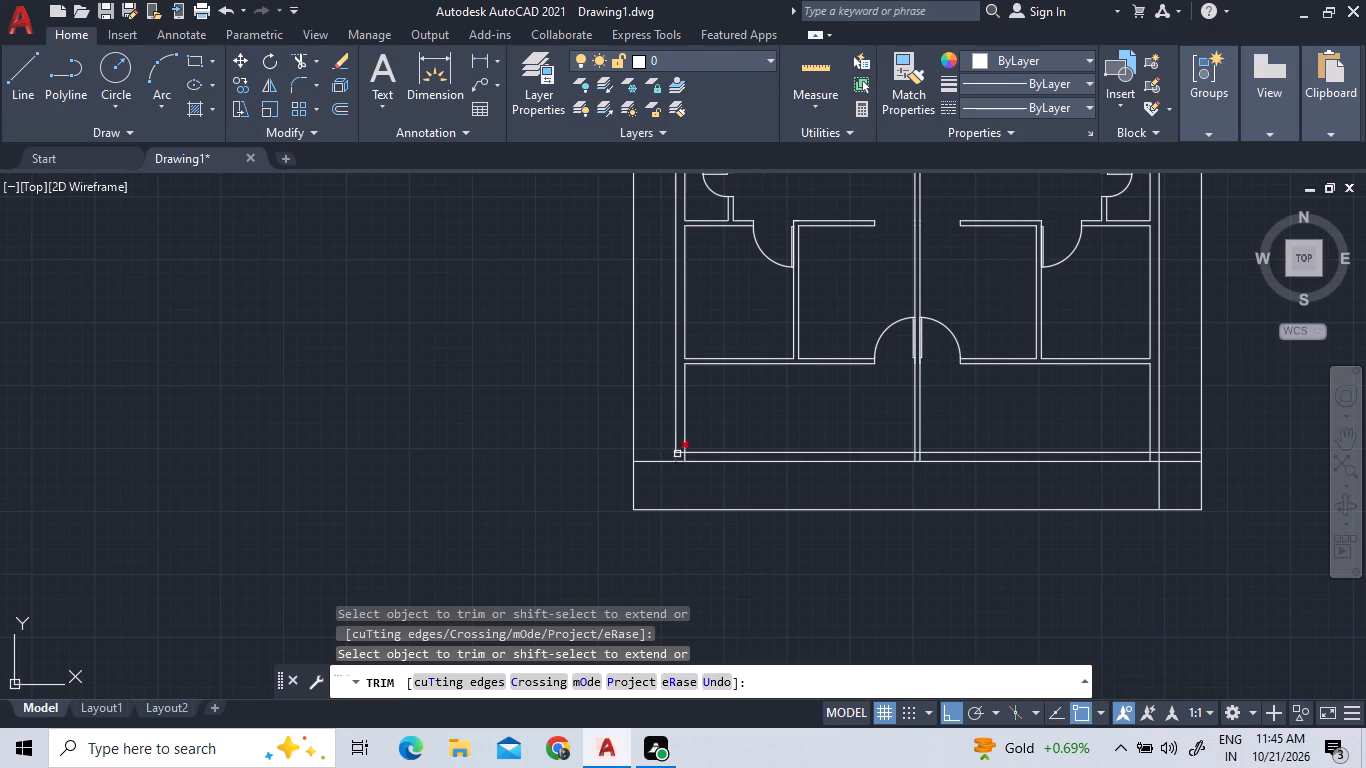
left_click(680, 452)
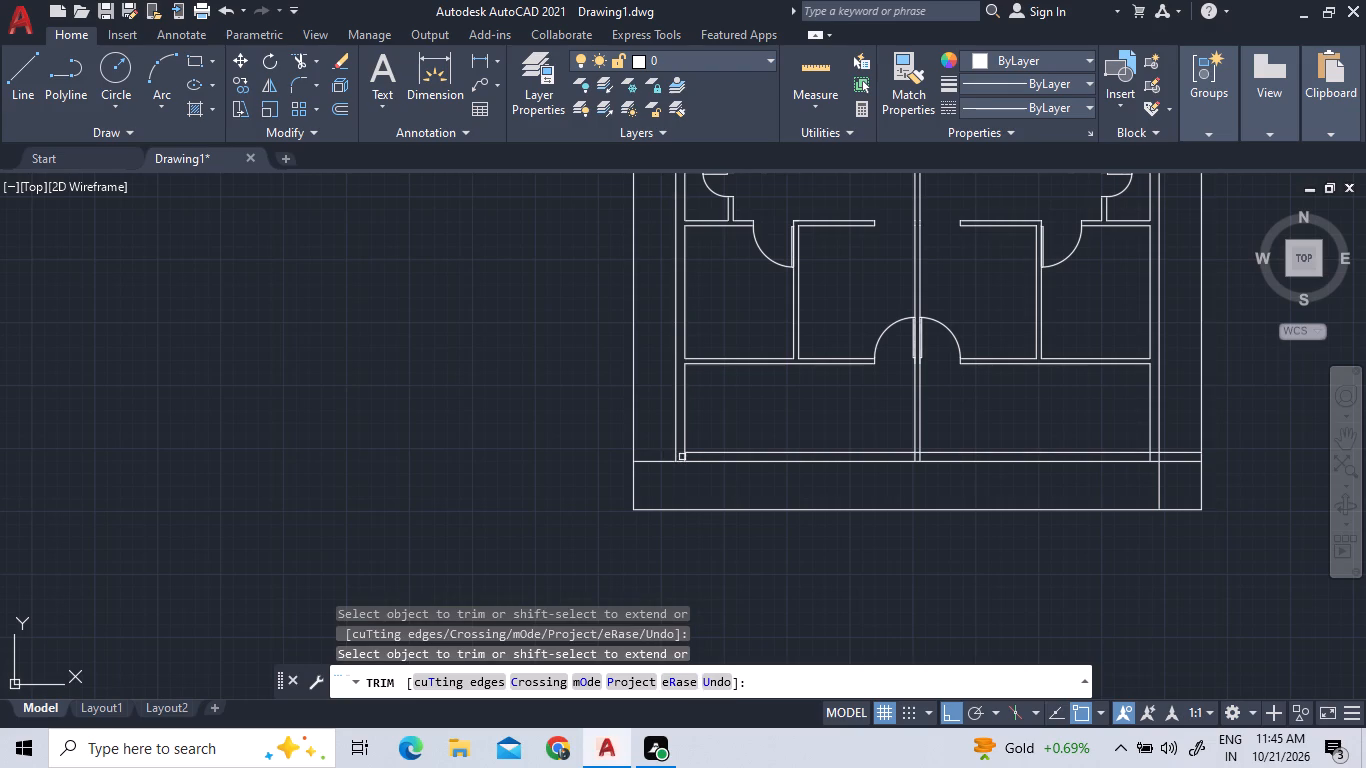
left_click(684, 458)
scroll(923, 456, "up", 1)
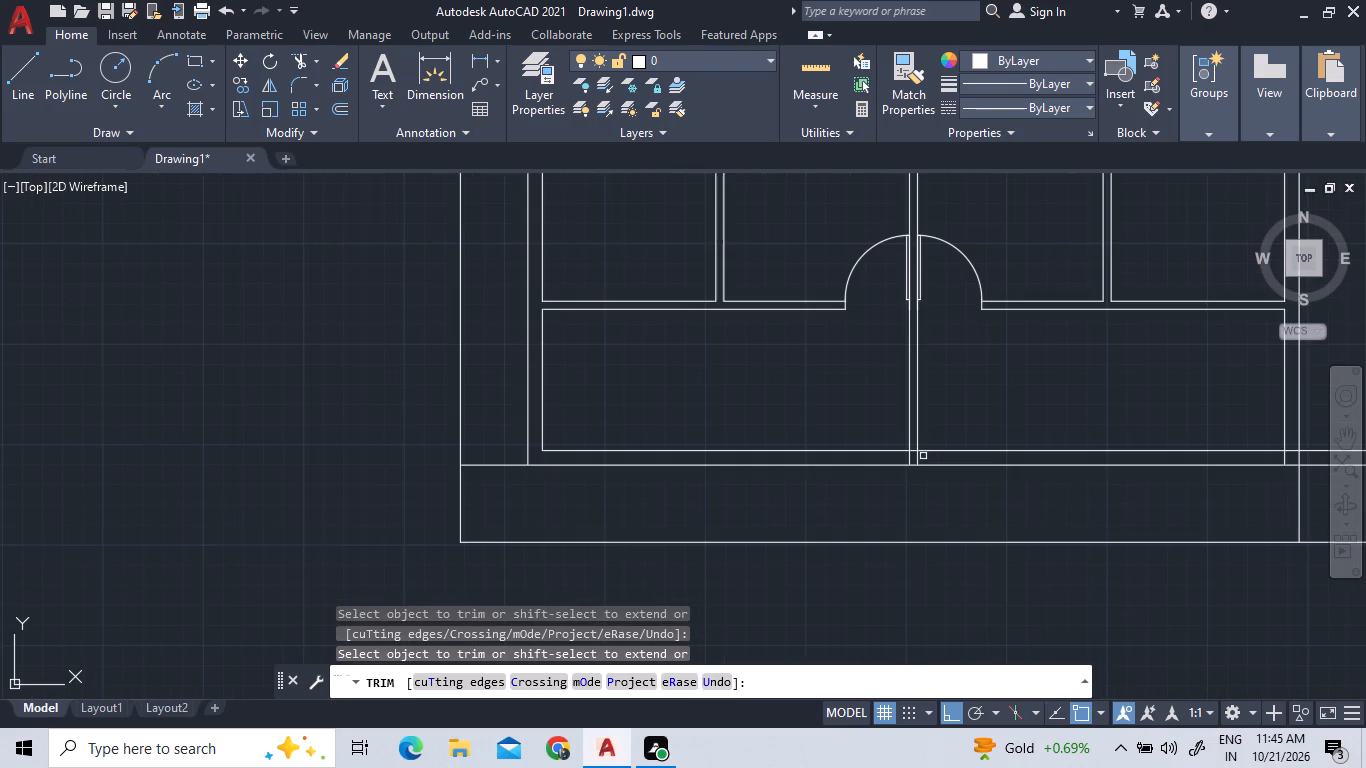
scroll(908, 452, "up", 1)
left_click(918, 451)
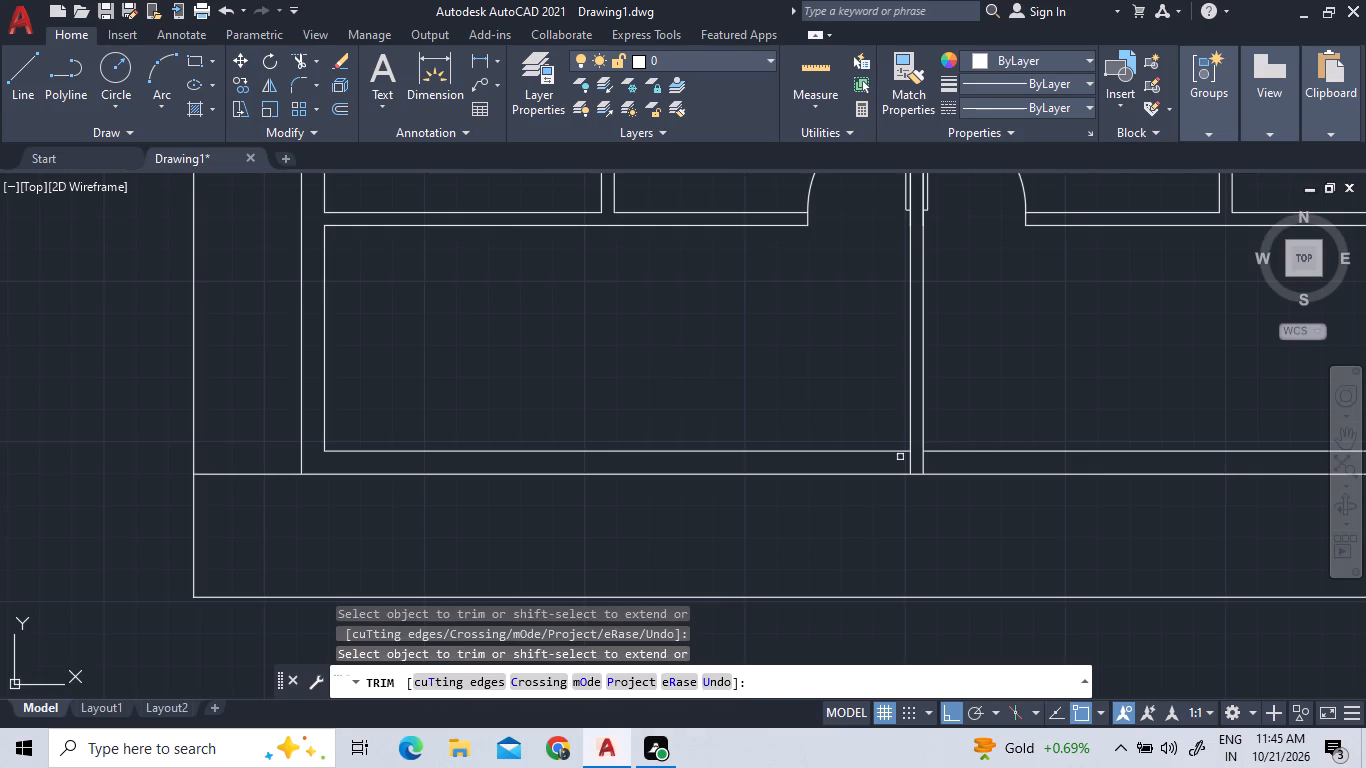
Trim the bottom wall's inner line beyond the right unit's room and the leftover wall stub at that outer corner.
scroll(896, 461, "down", 3)
scroll(1062, 457, "up", 3)
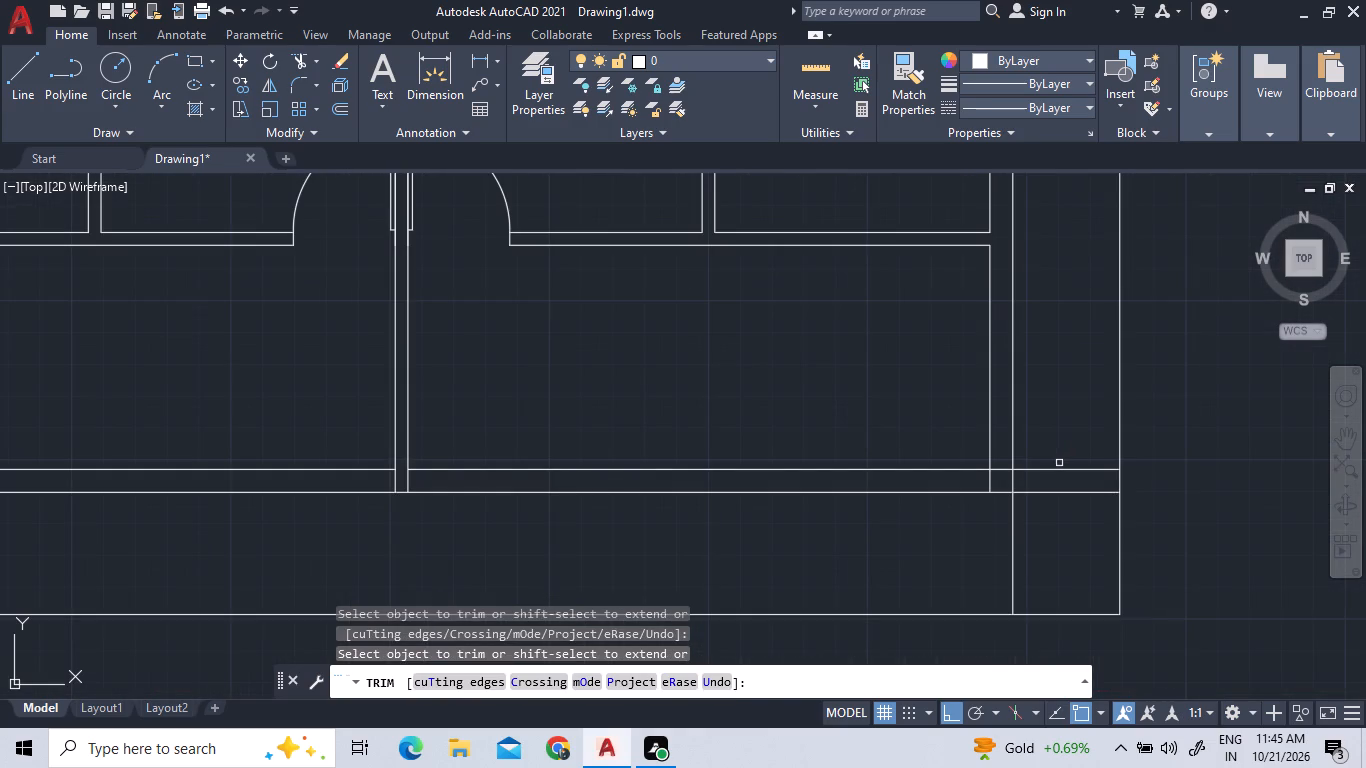
left_click(1058, 467)
left_click(1006, 471)
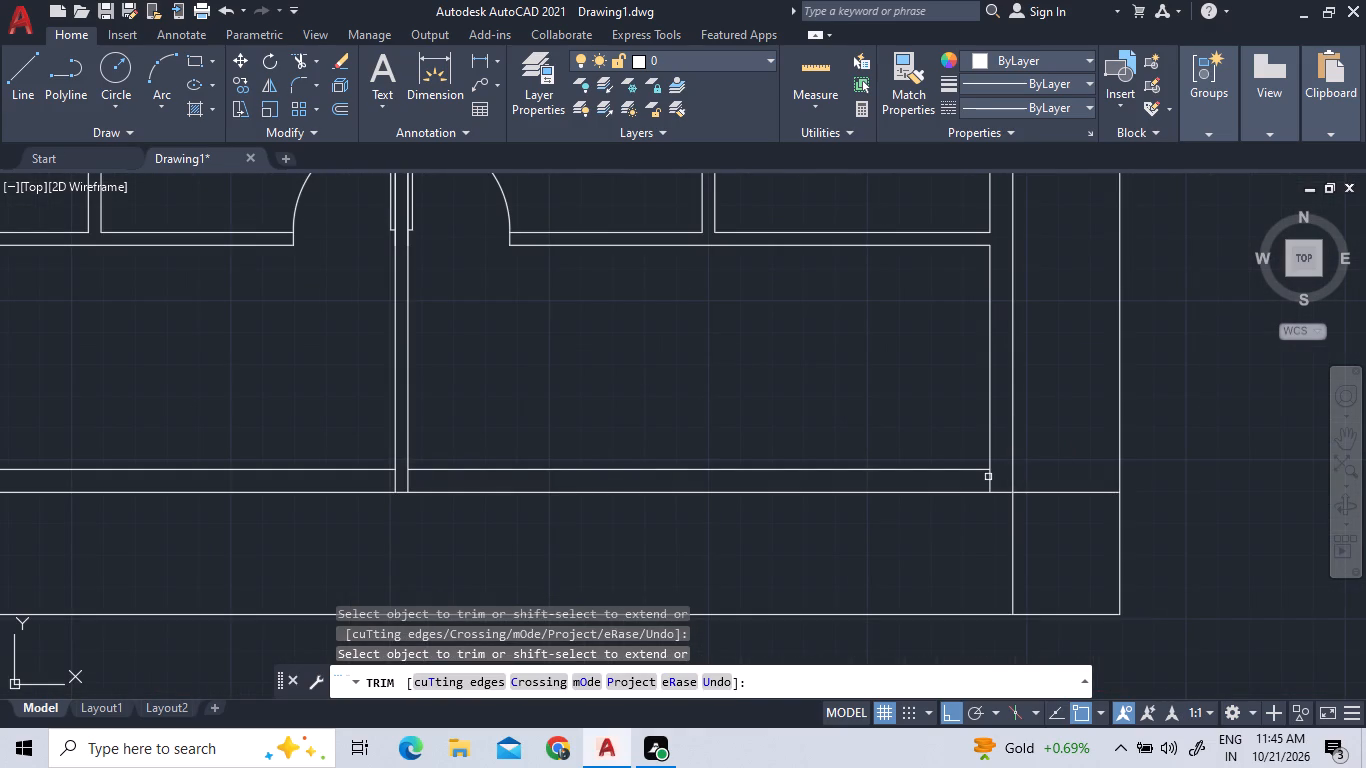
left_click(987, 478)
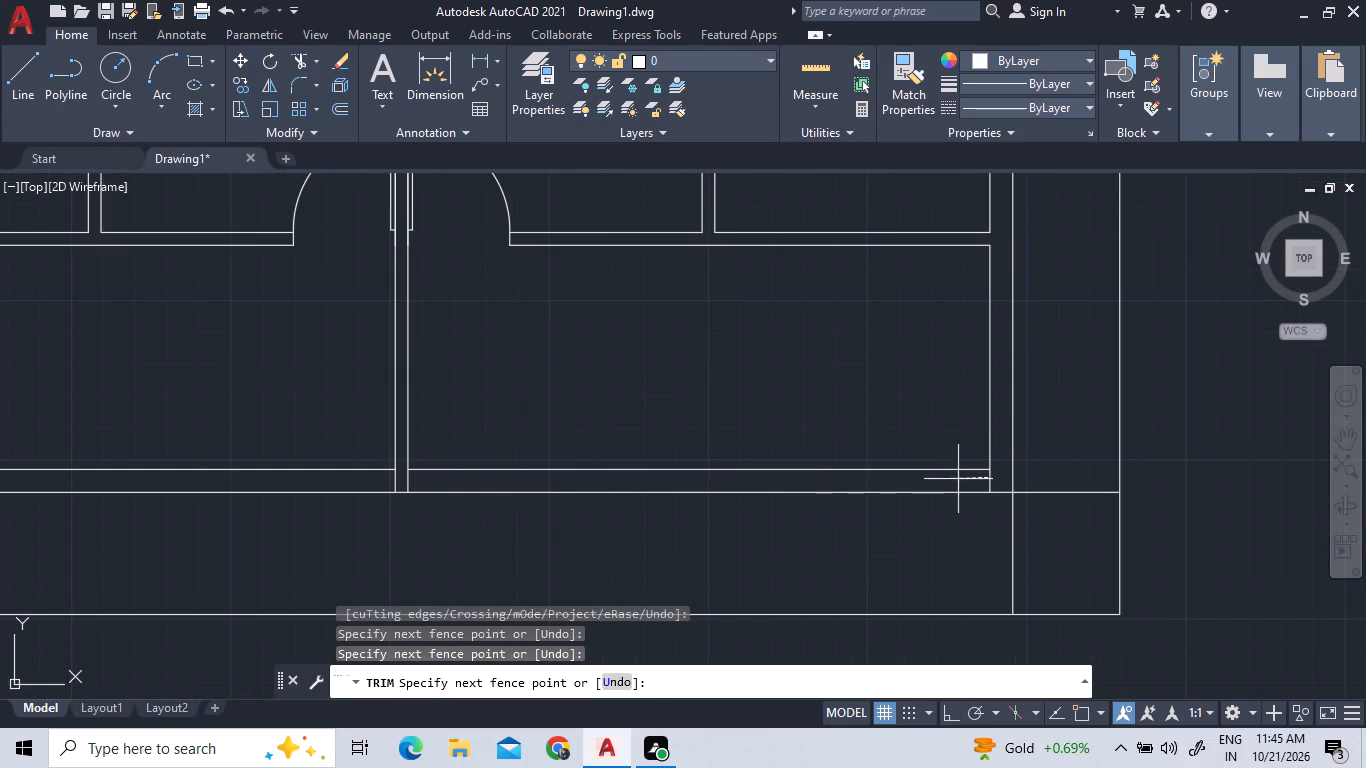
left_click(1004, 475)
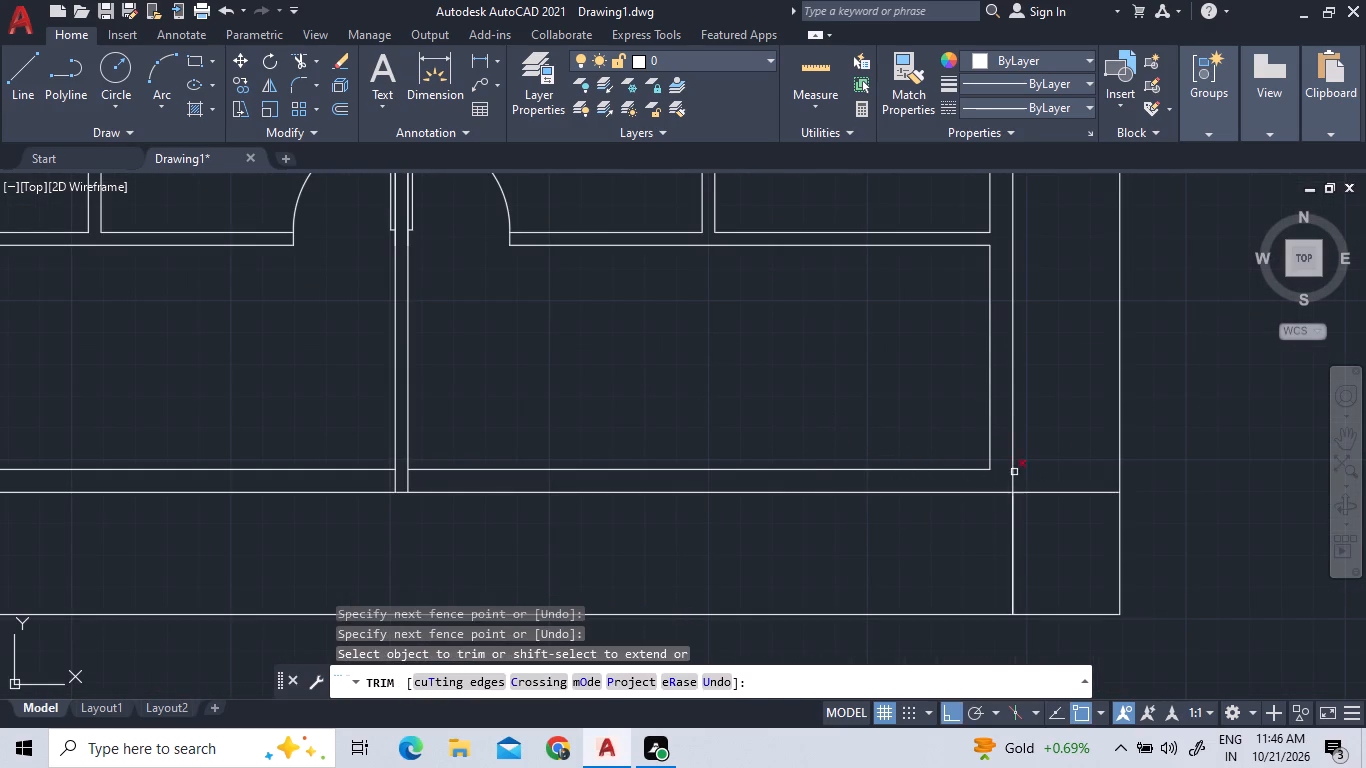
scroll(1004, 469, "down", 2)
scroll(741, 473, "up", 1)
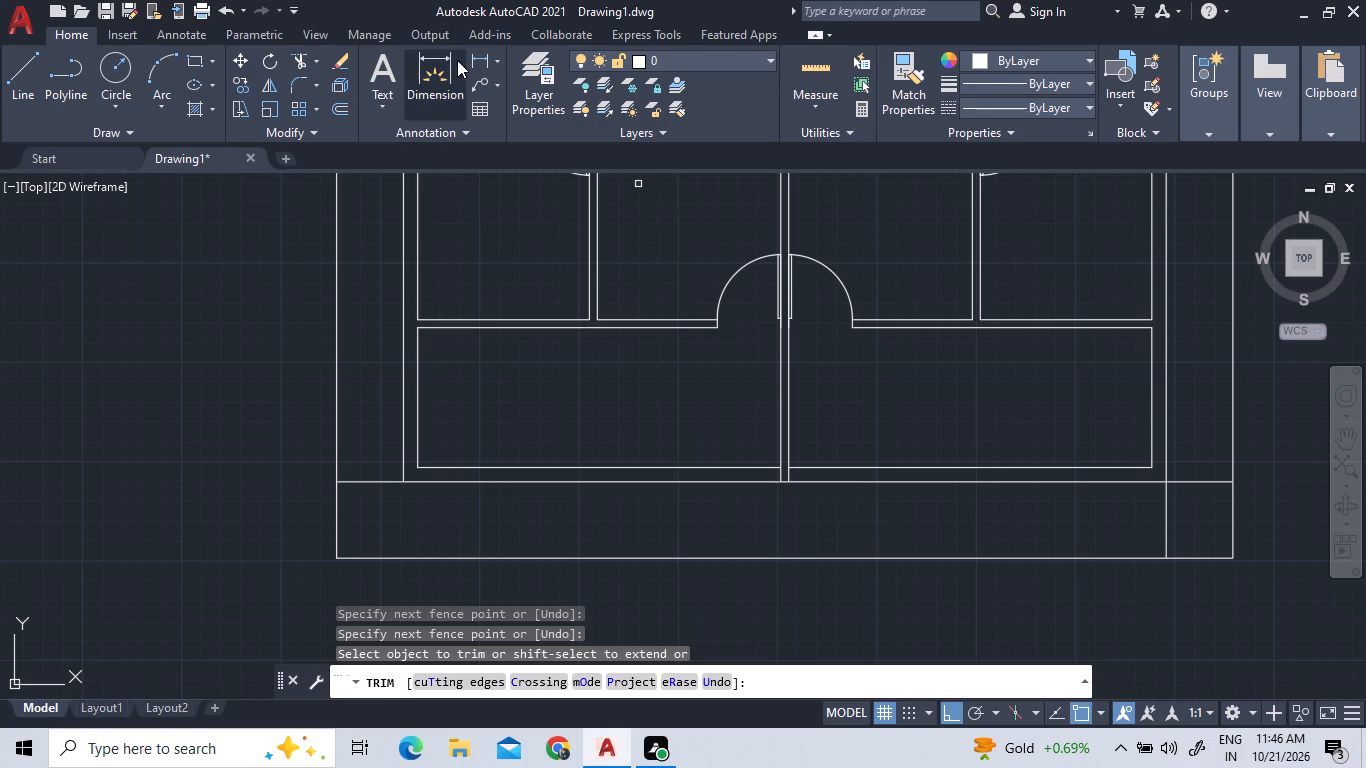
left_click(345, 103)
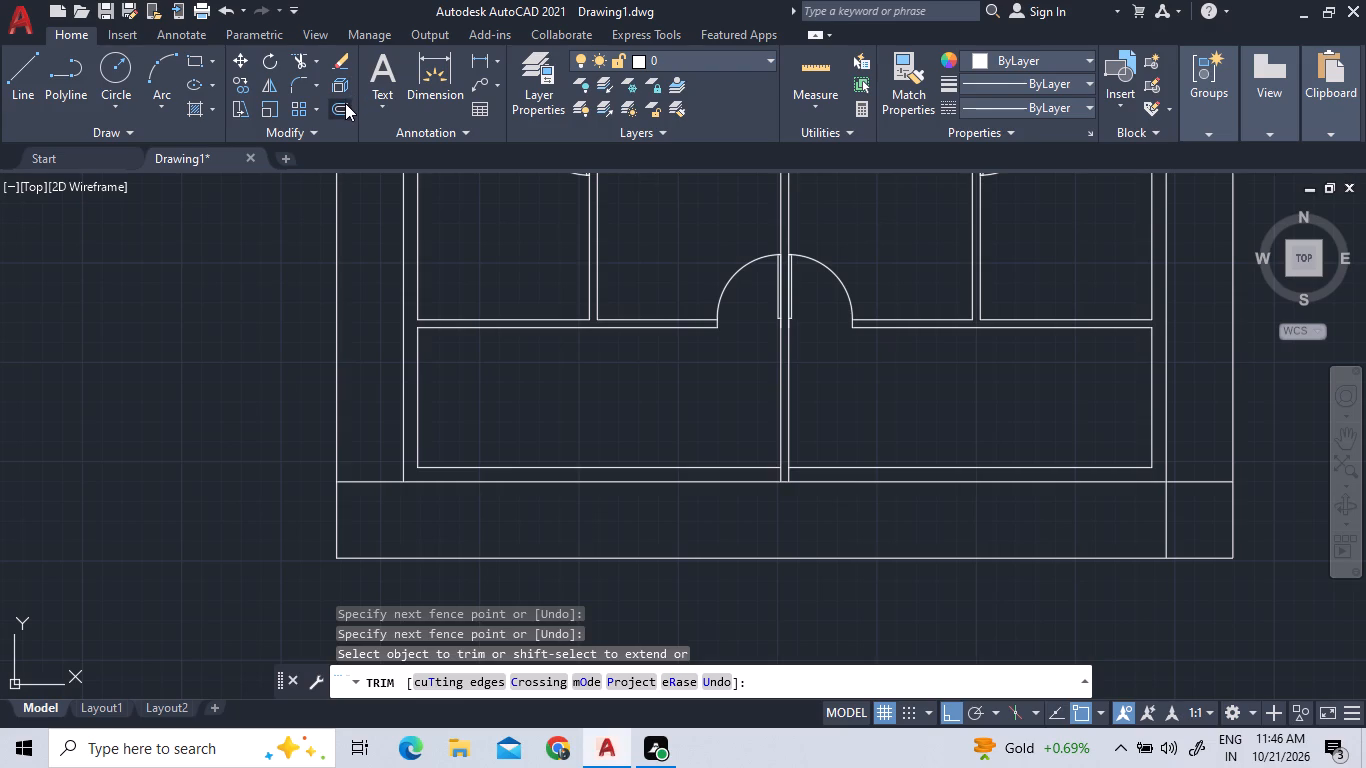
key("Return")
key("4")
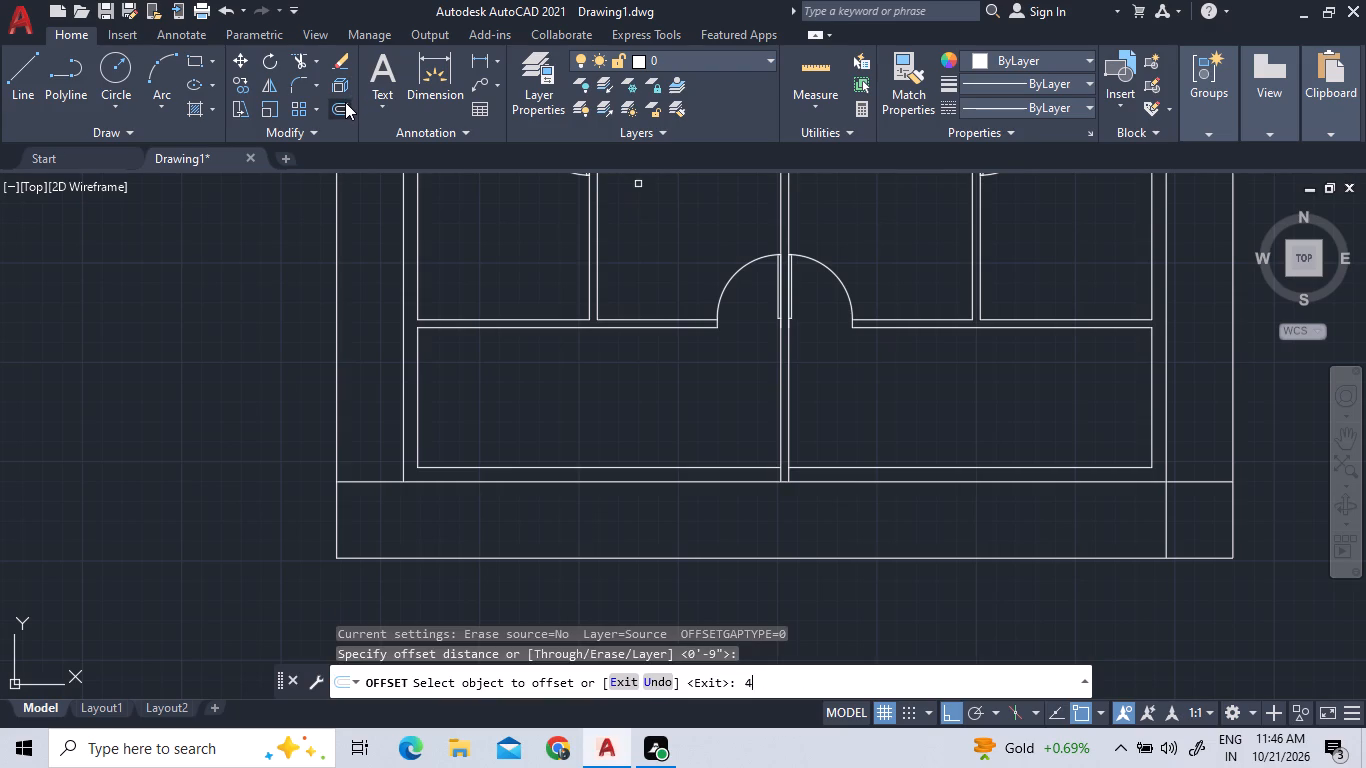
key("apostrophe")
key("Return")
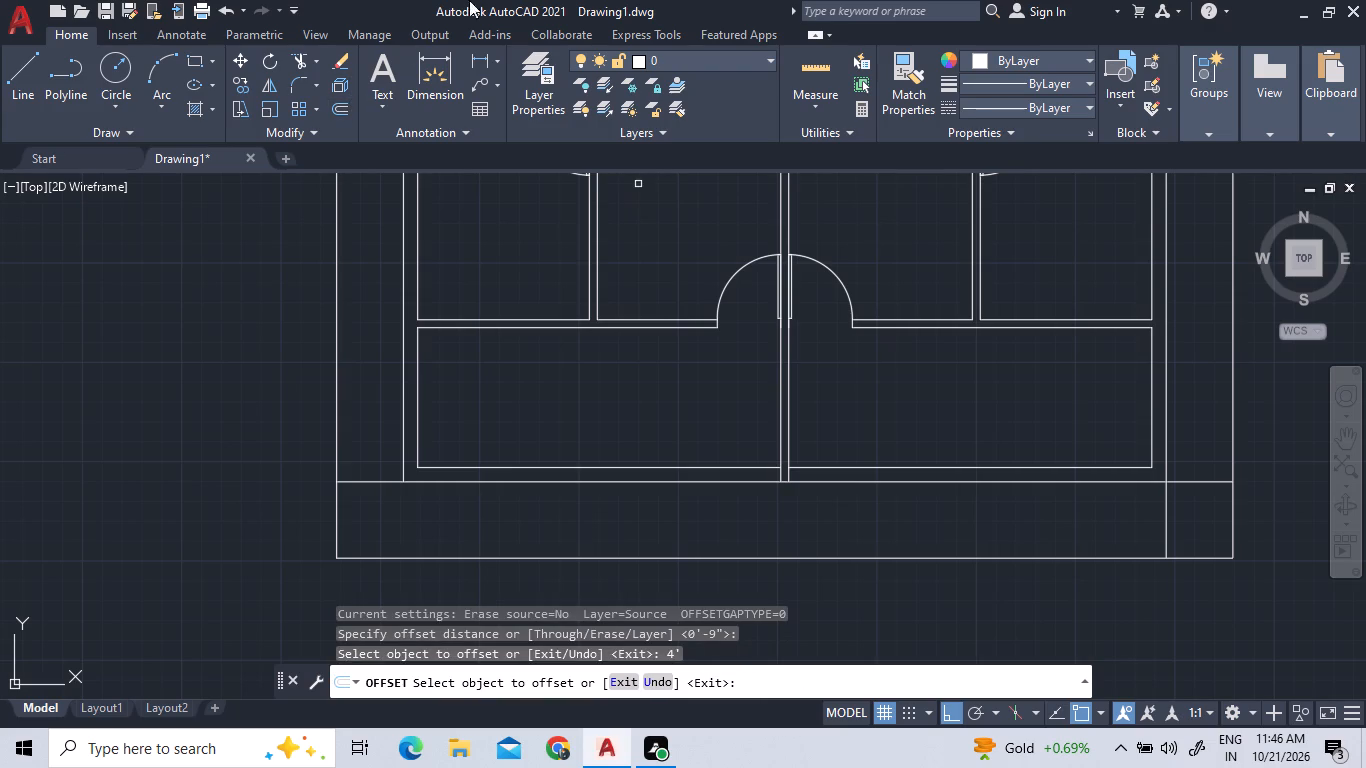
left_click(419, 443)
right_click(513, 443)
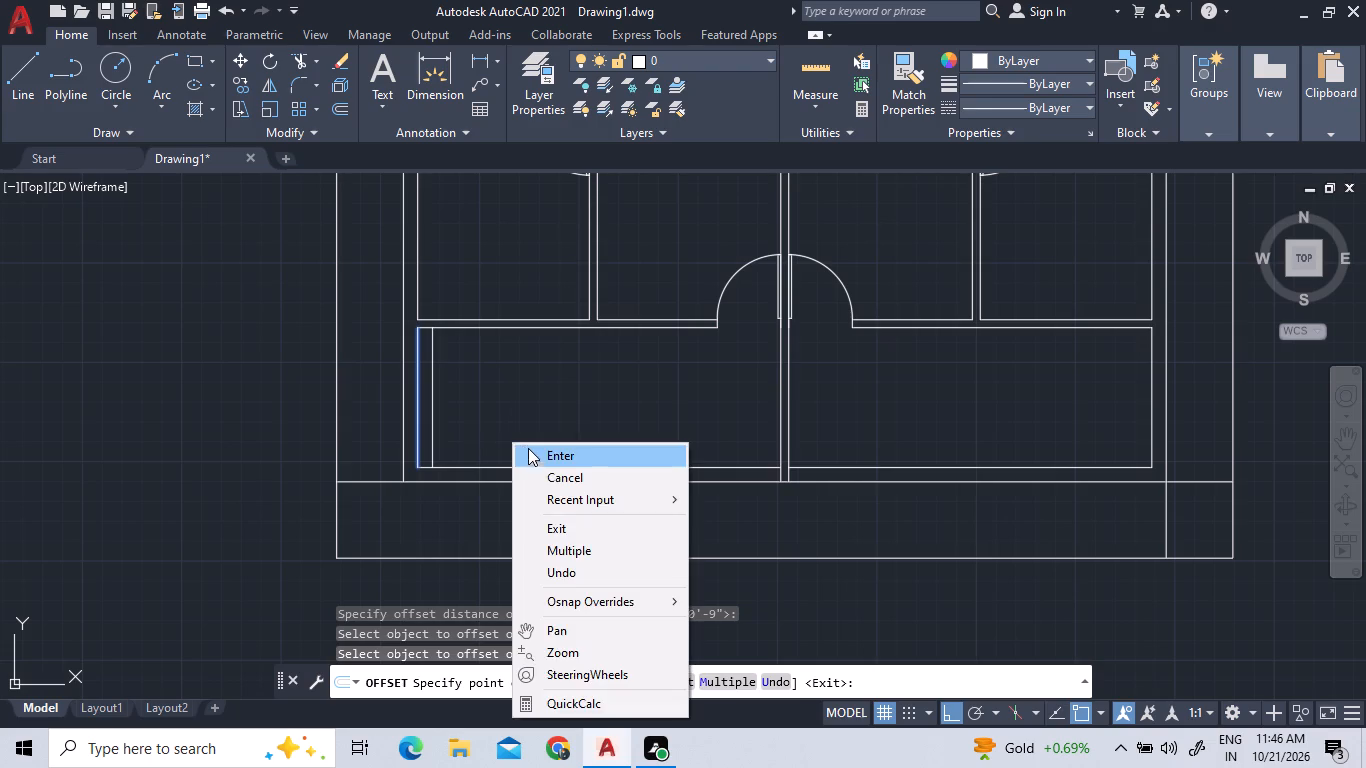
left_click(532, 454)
Offset the inner faces of both outer side walls by 4' into the bottom rooms of the two units.
left_click(326, 112)
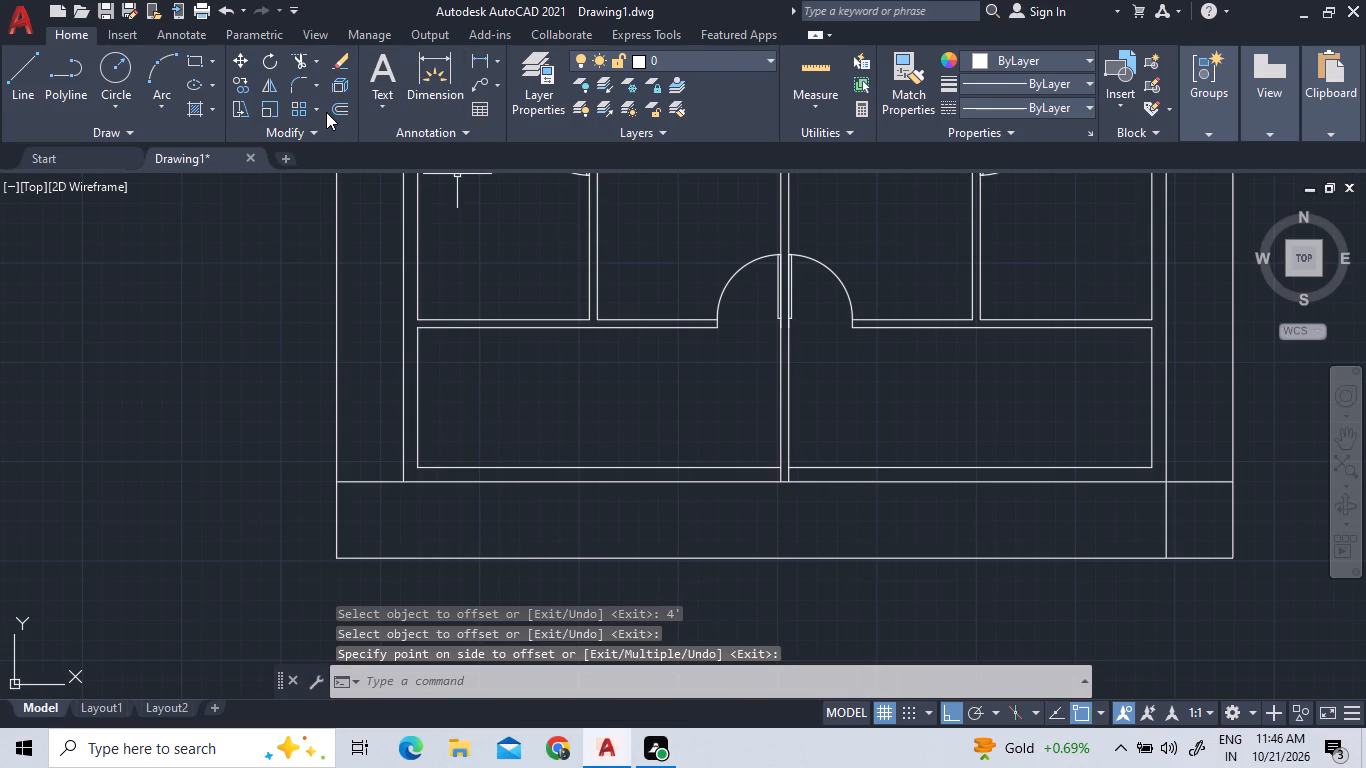
left_click(362, 115)
left_click(363, 115)
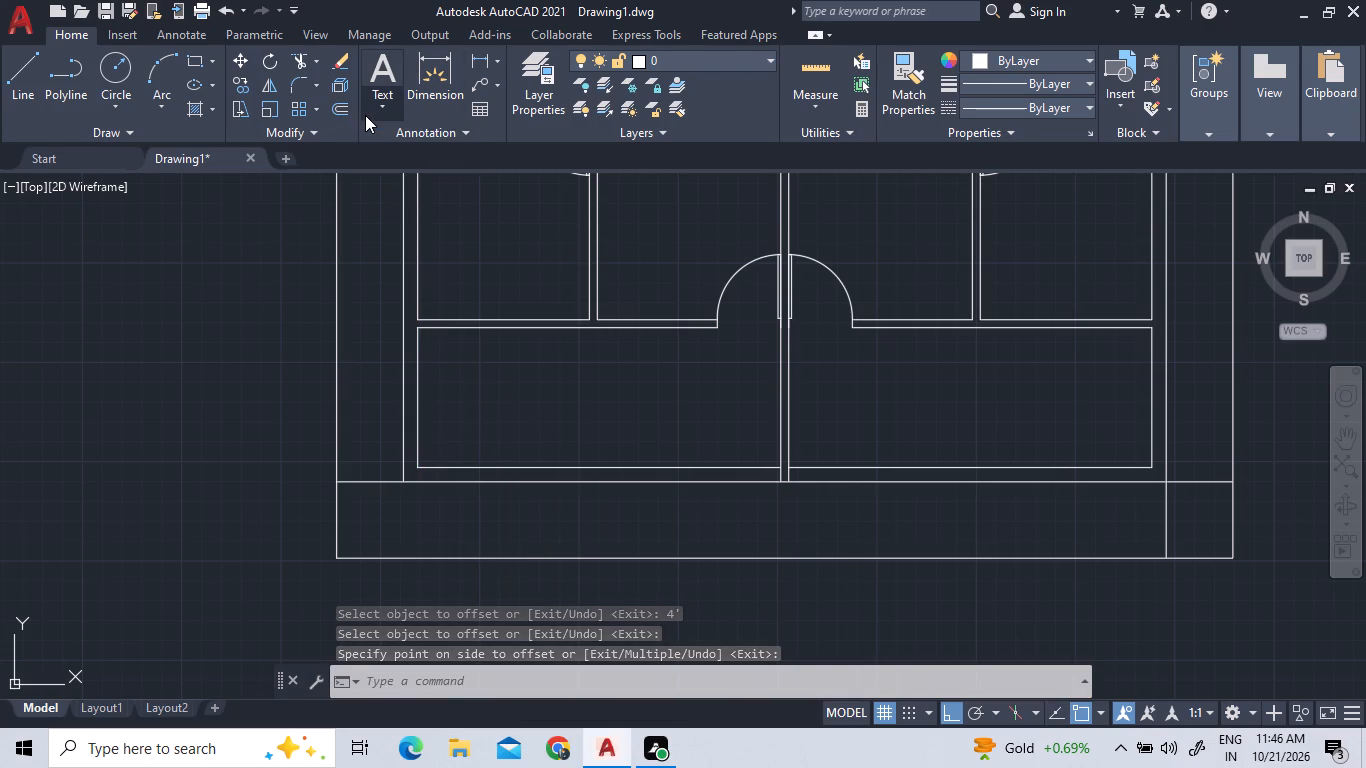
left_click(344, 110)
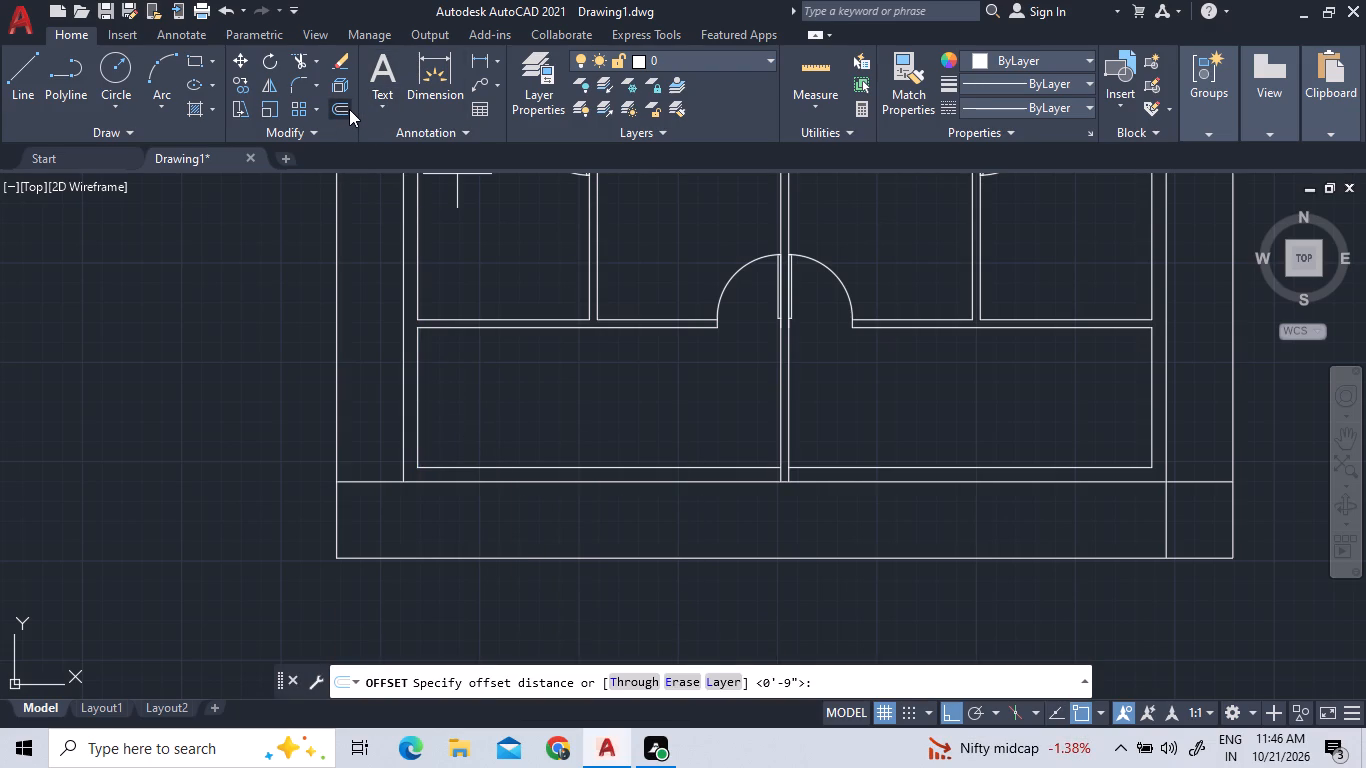
type("4'")
key("Return")
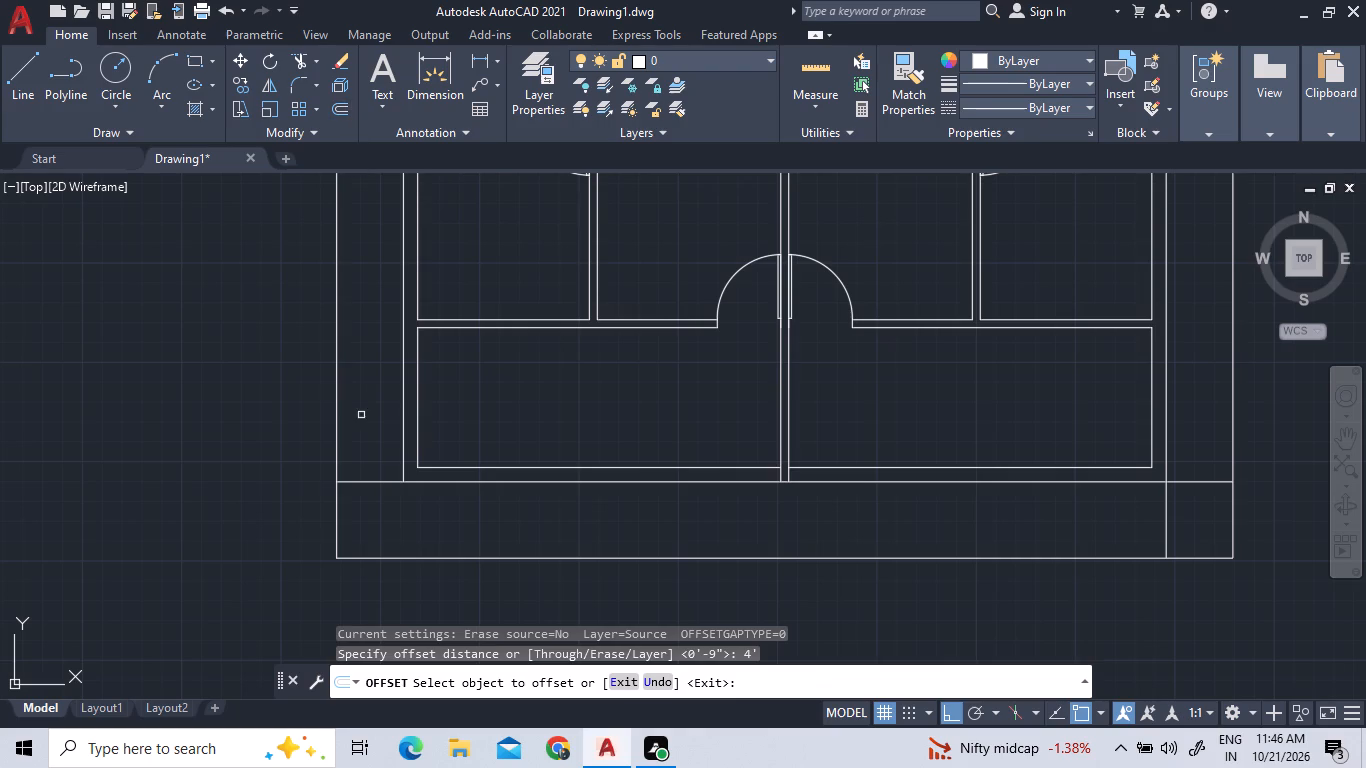
left_click(416, 400)
left_click(512, 417)
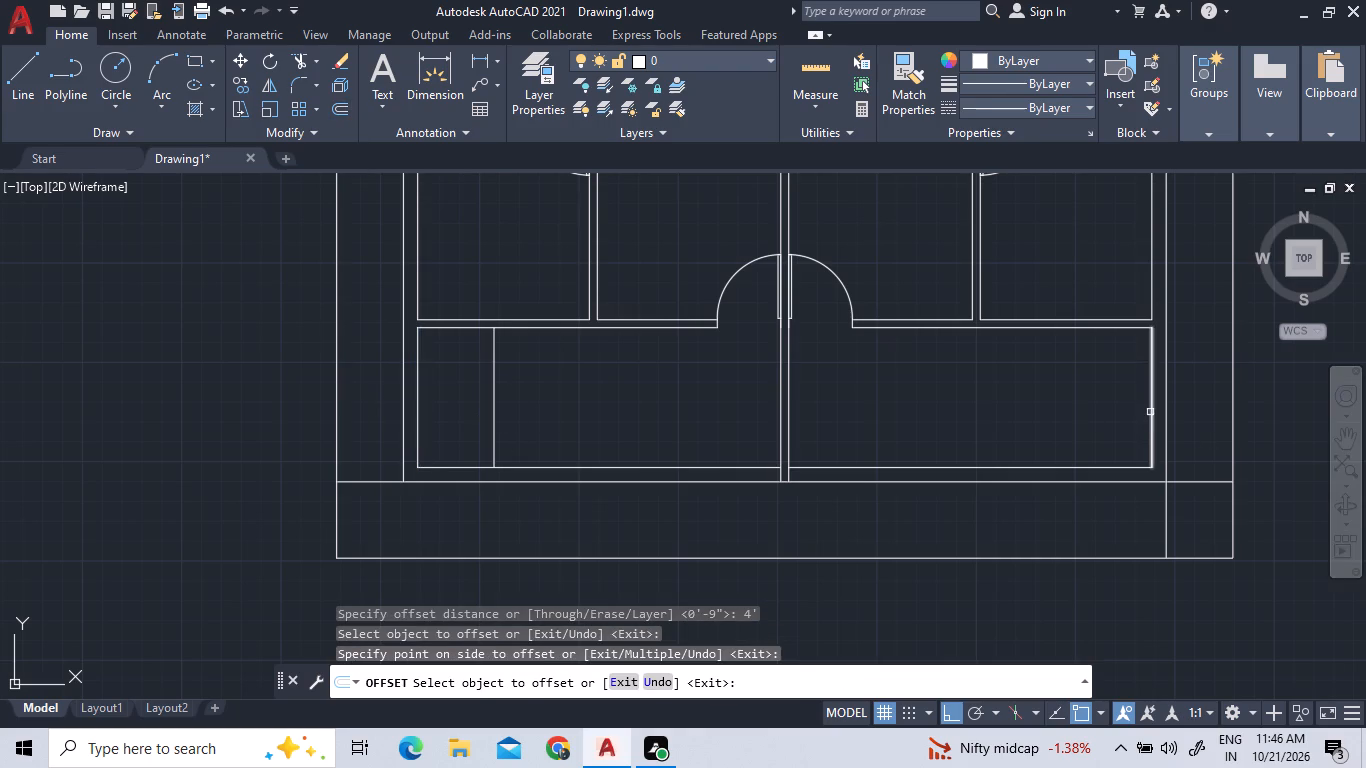
left_click(1149, 411)
left_click(916, 408)
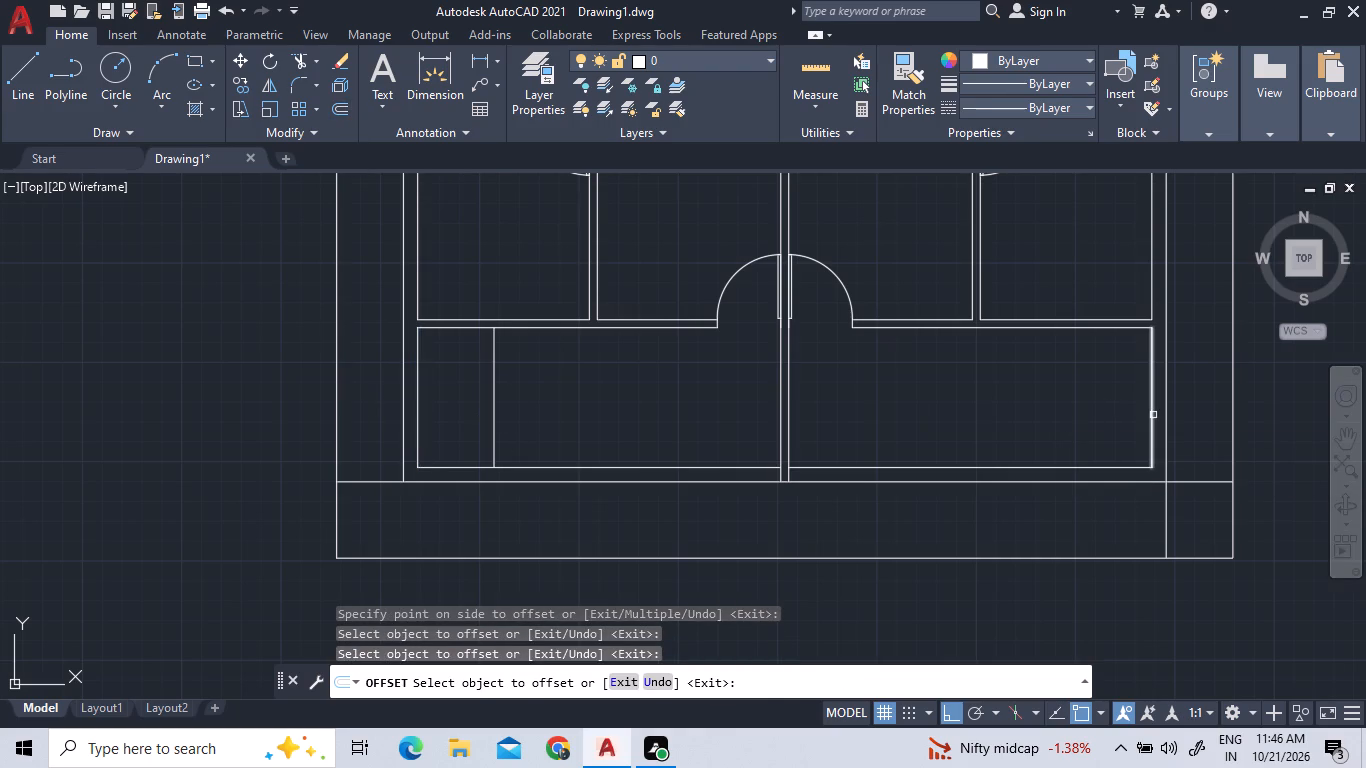
left_click(1153, 415)
left_click(1063, 400)
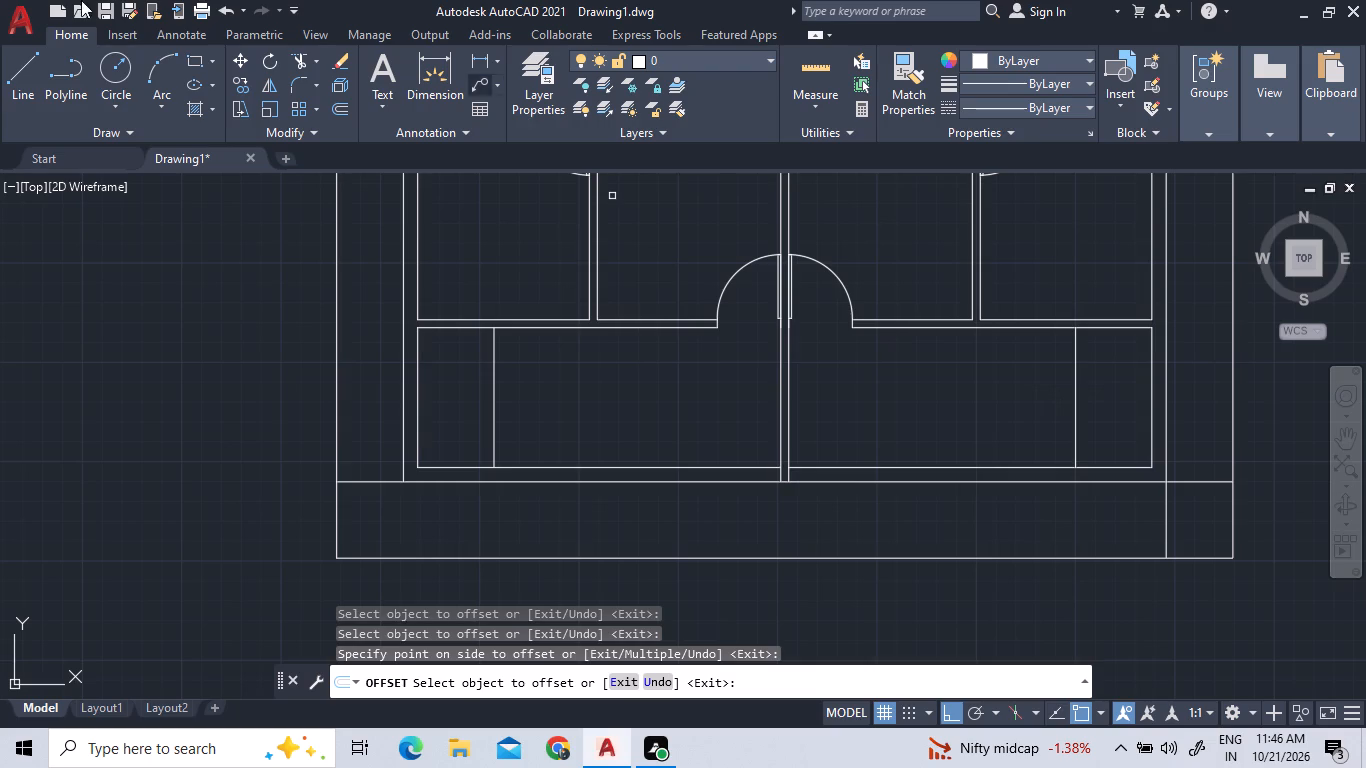
Offset both new vertical partition lines by 9" toward the central party wall.
left_click(343, 112)
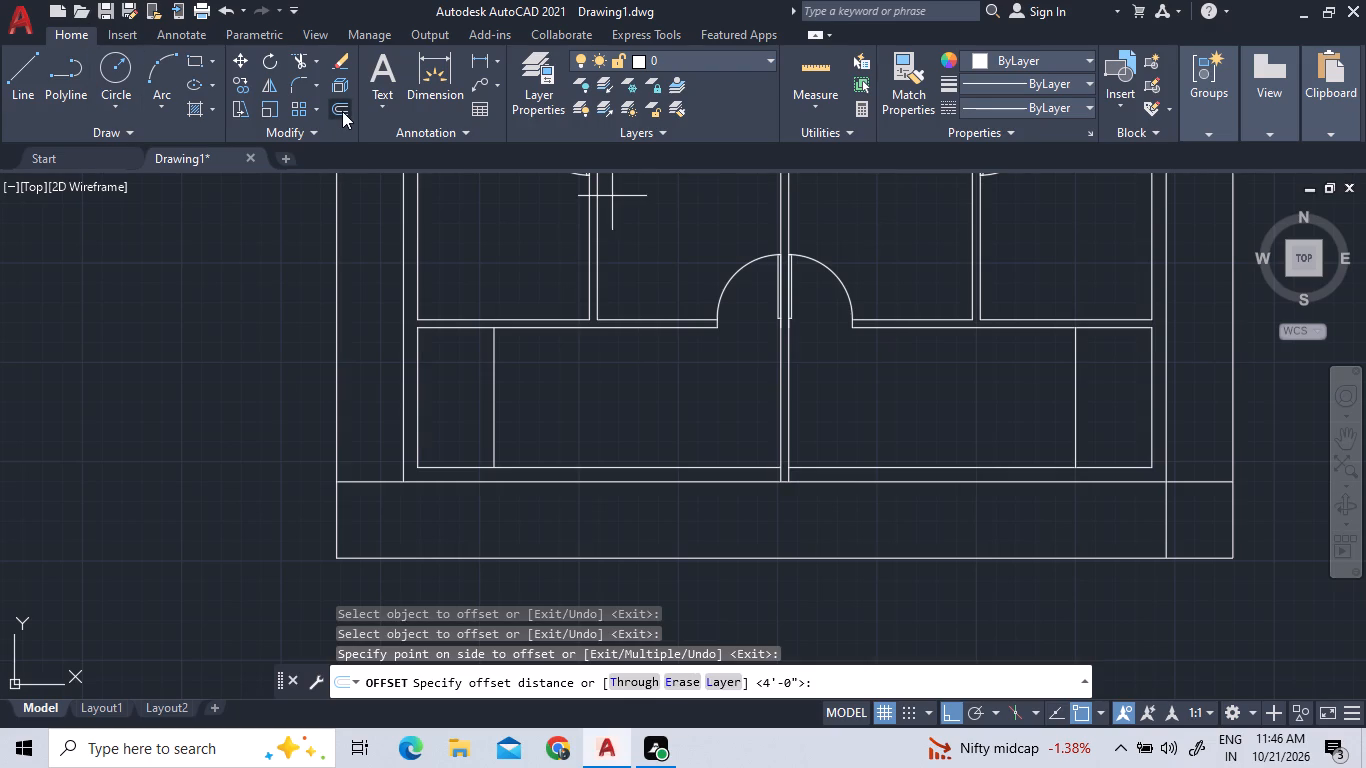
key("9")
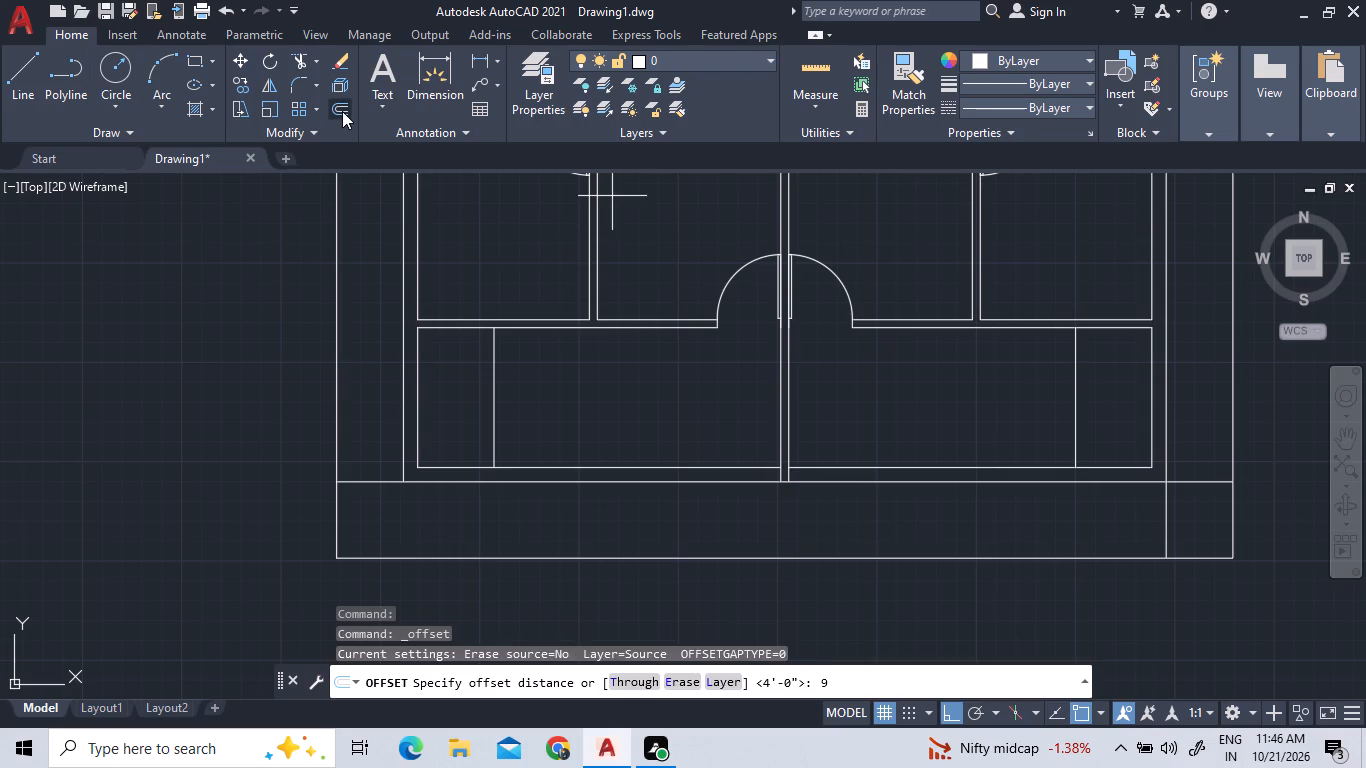
key("shift+quotedbl")
key("Return")
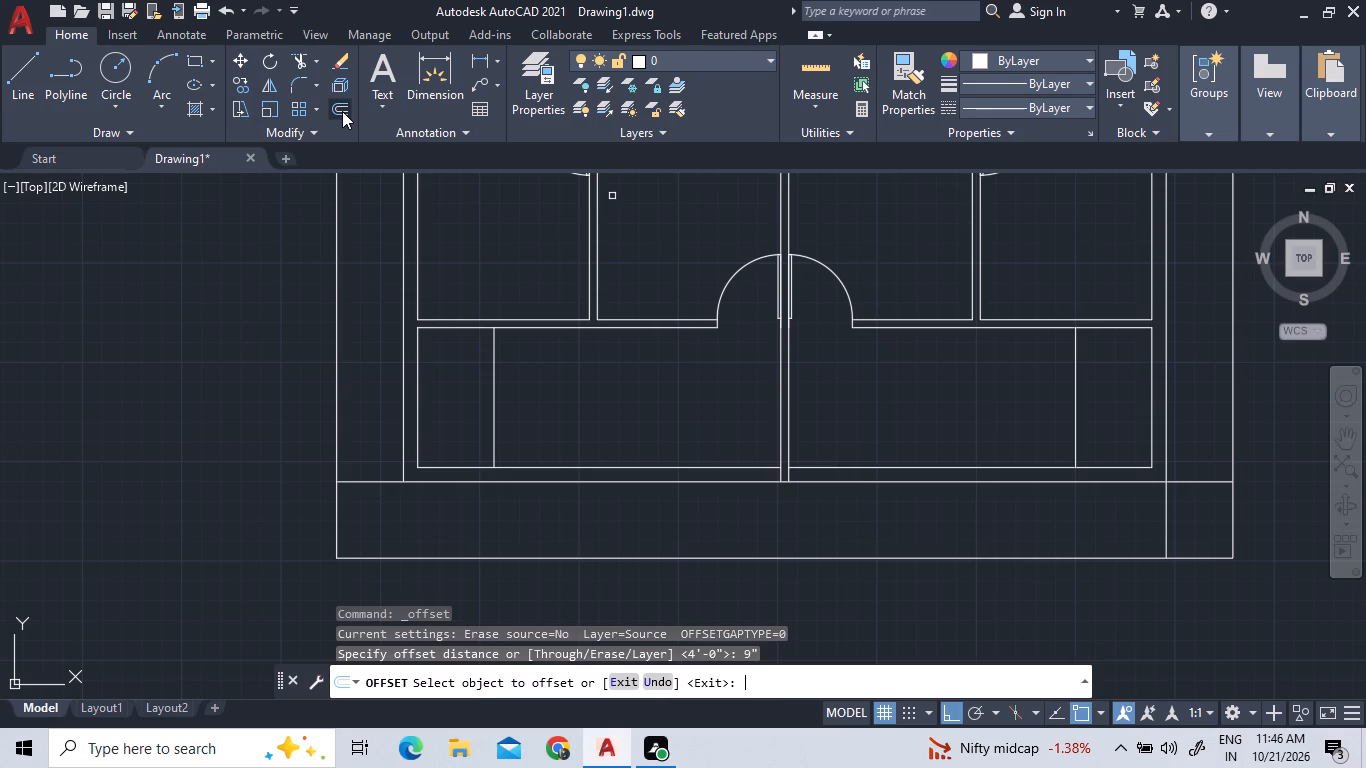
left_click(495, 373)
left_click(525, 376)
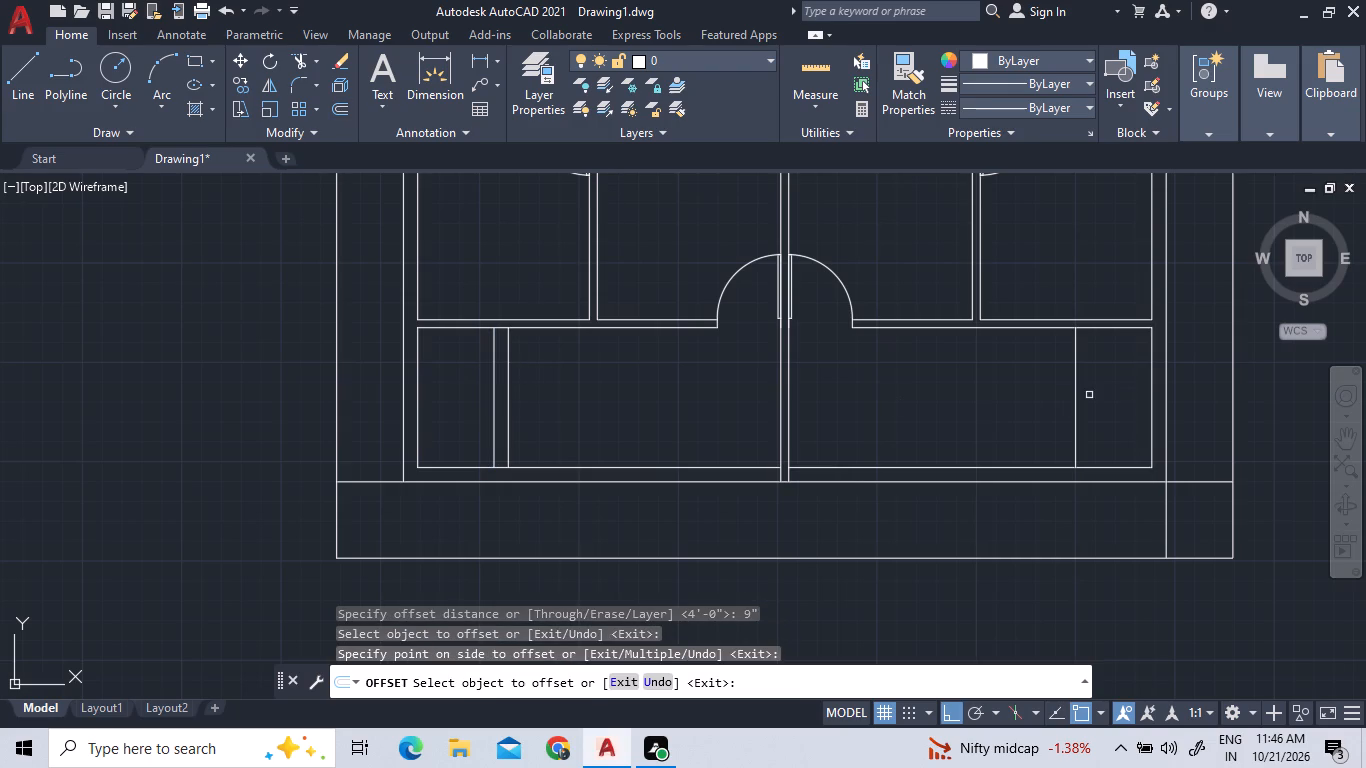
left_click(1076, 391)
left_click(990, 395)
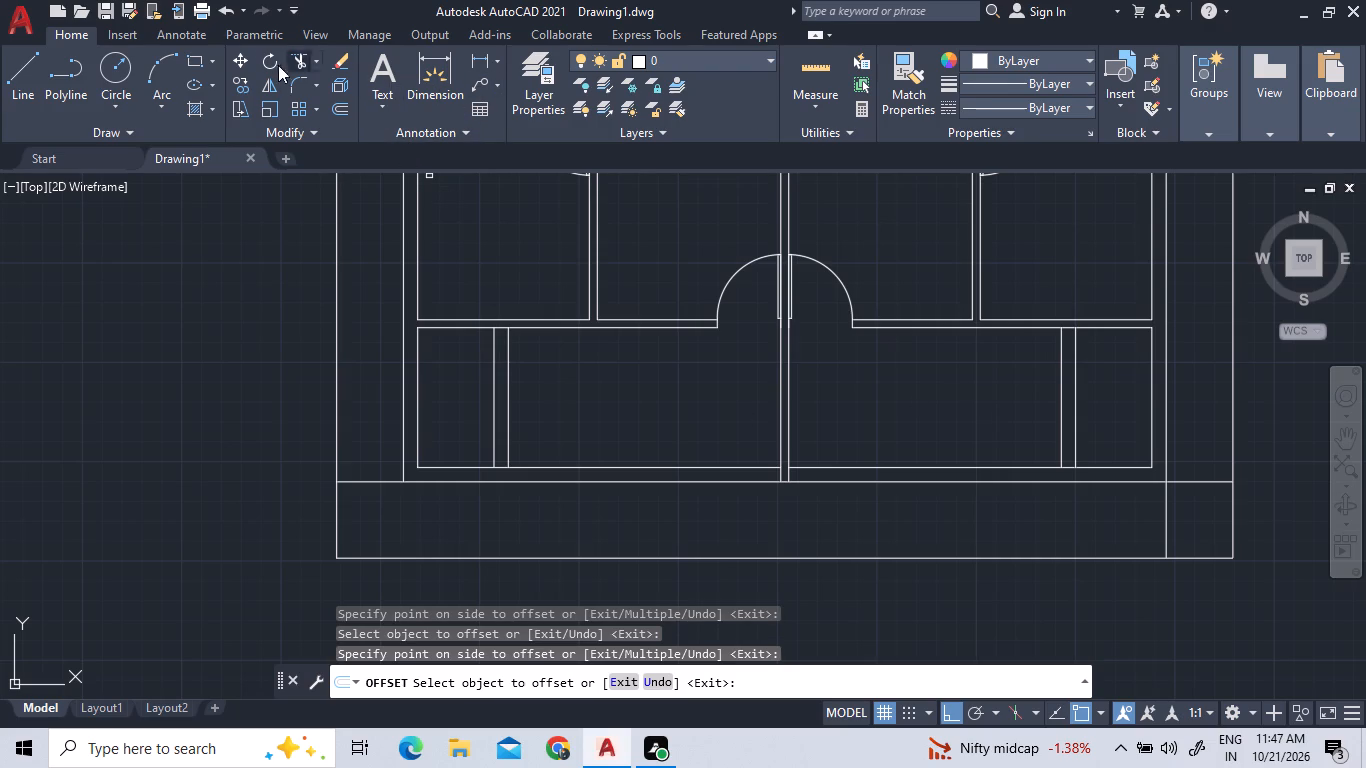
Trim the bottom wall's inner line and the cross wall's lower line between each new partition's two faces.
left_click(305, 64)
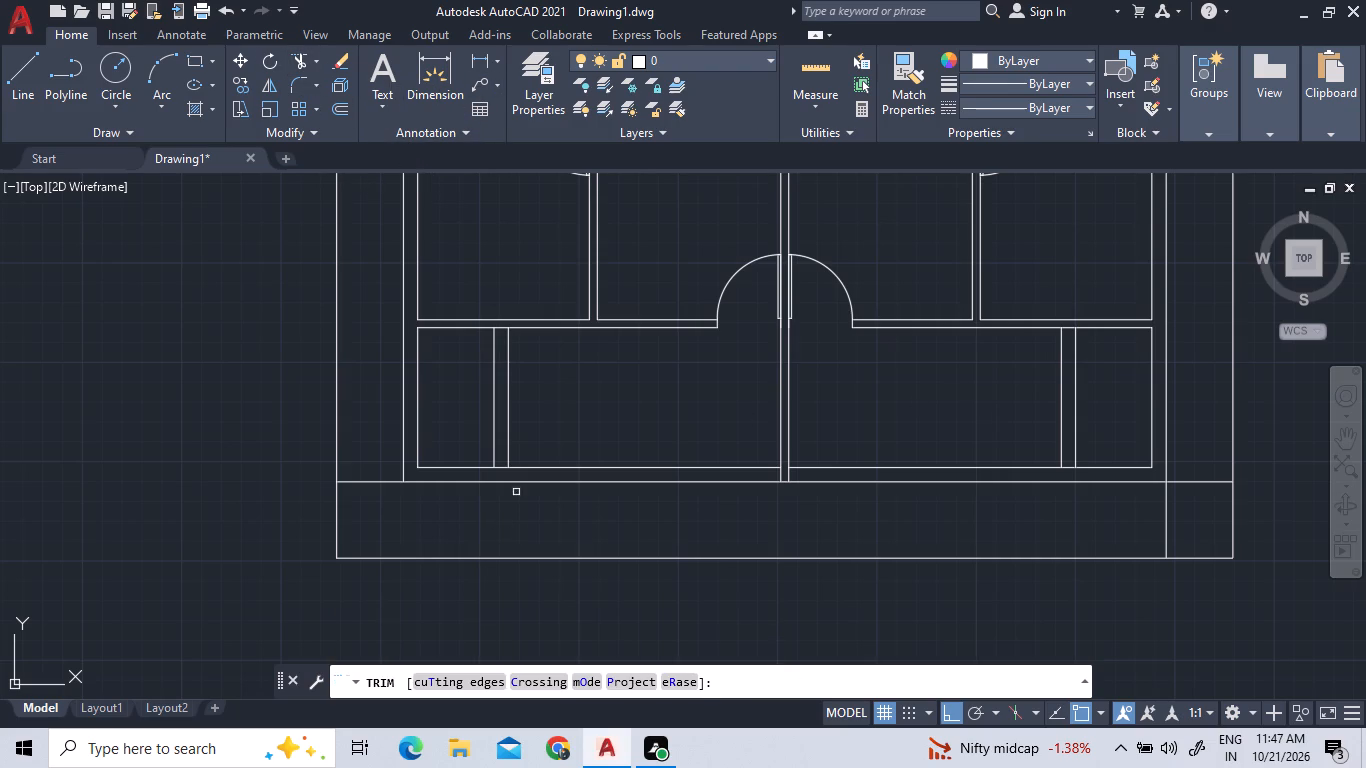
left_click(503, 466)
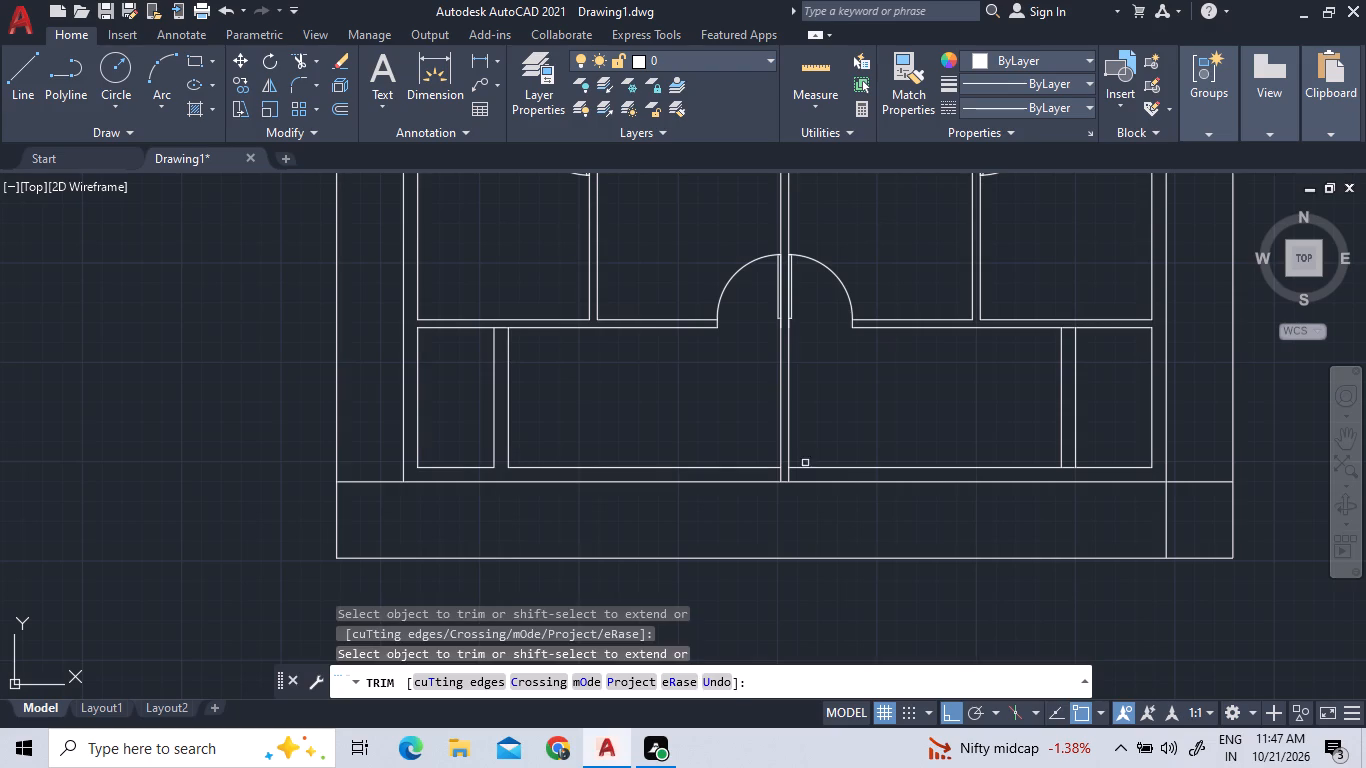
left_click(1070, 465)
left_click(1069, 325)
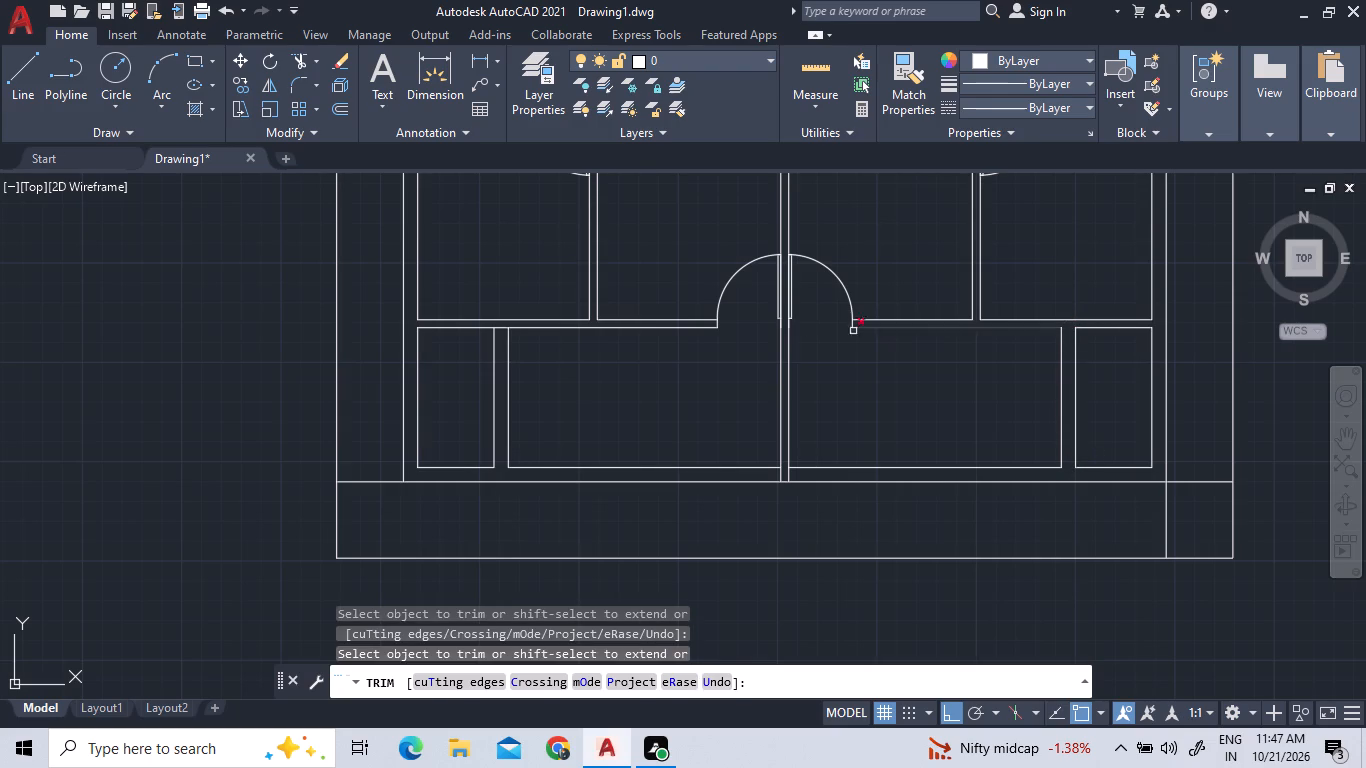
left_click(501, 328)
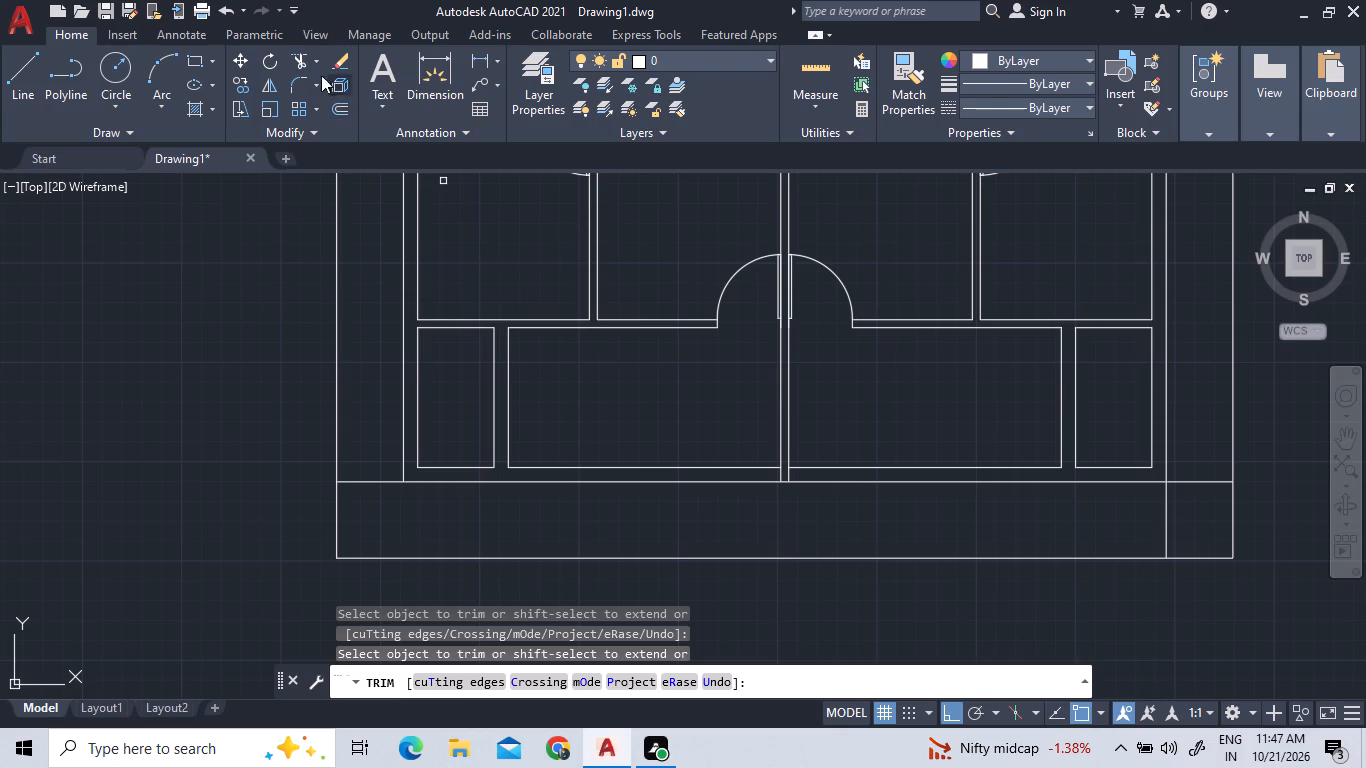
Extend the face nearest the party wall of both 9" partitions up to the cross wall's upper line.
left_click(312, 61)
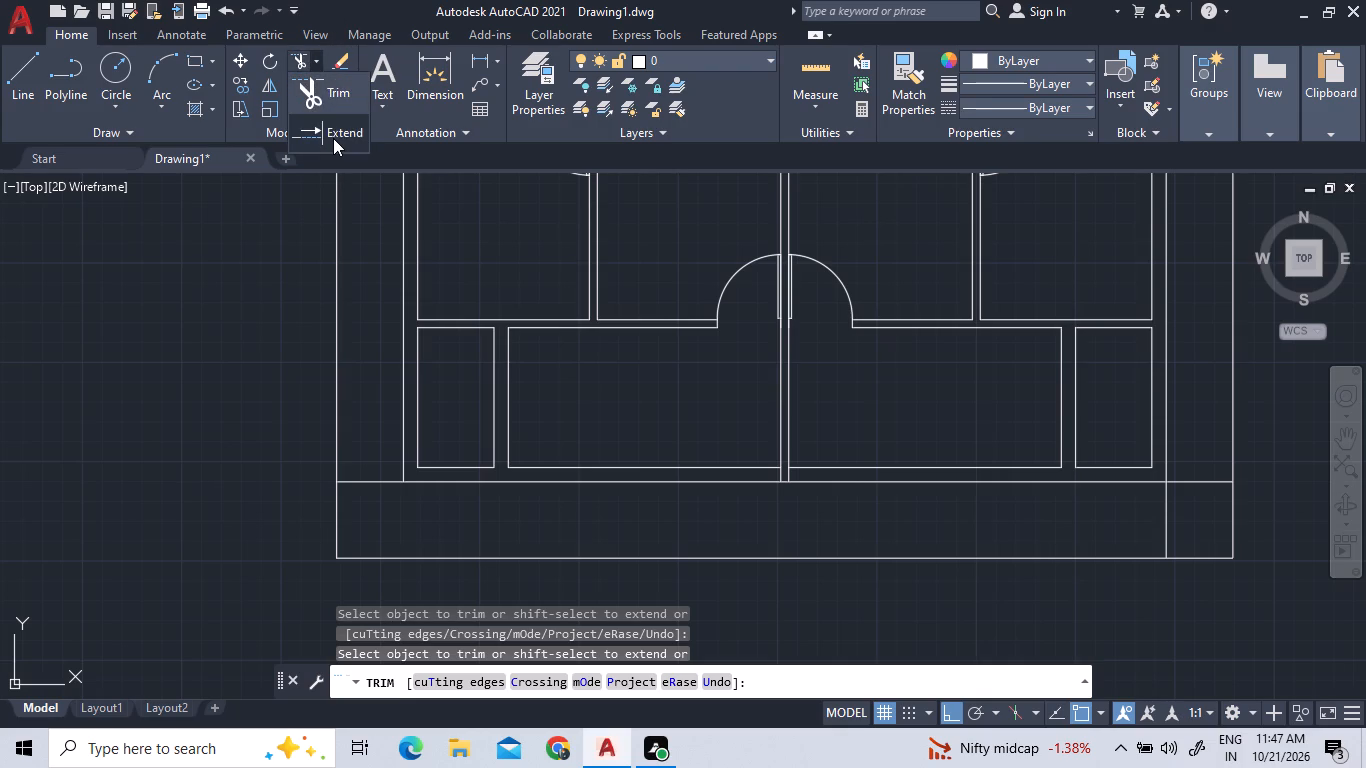
left_click(333, 138)
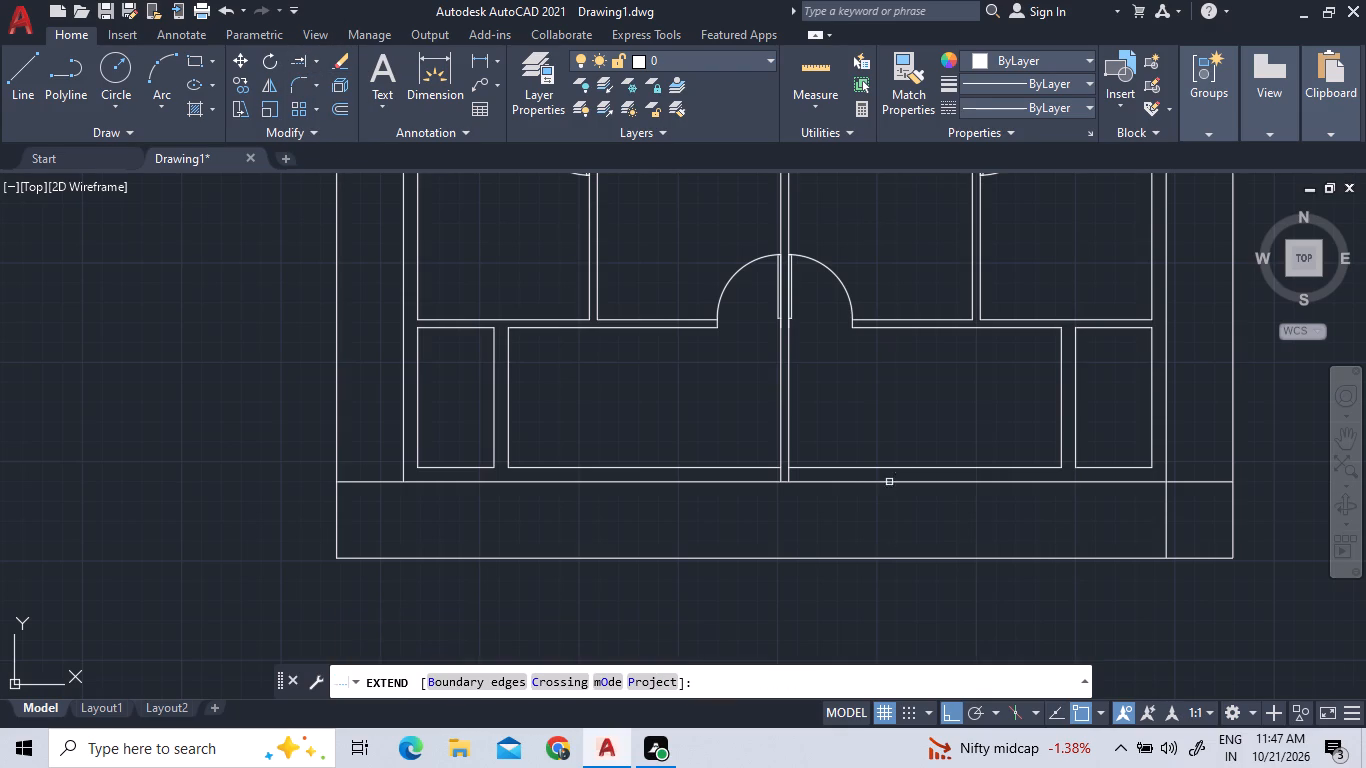
left_click(511, 352)
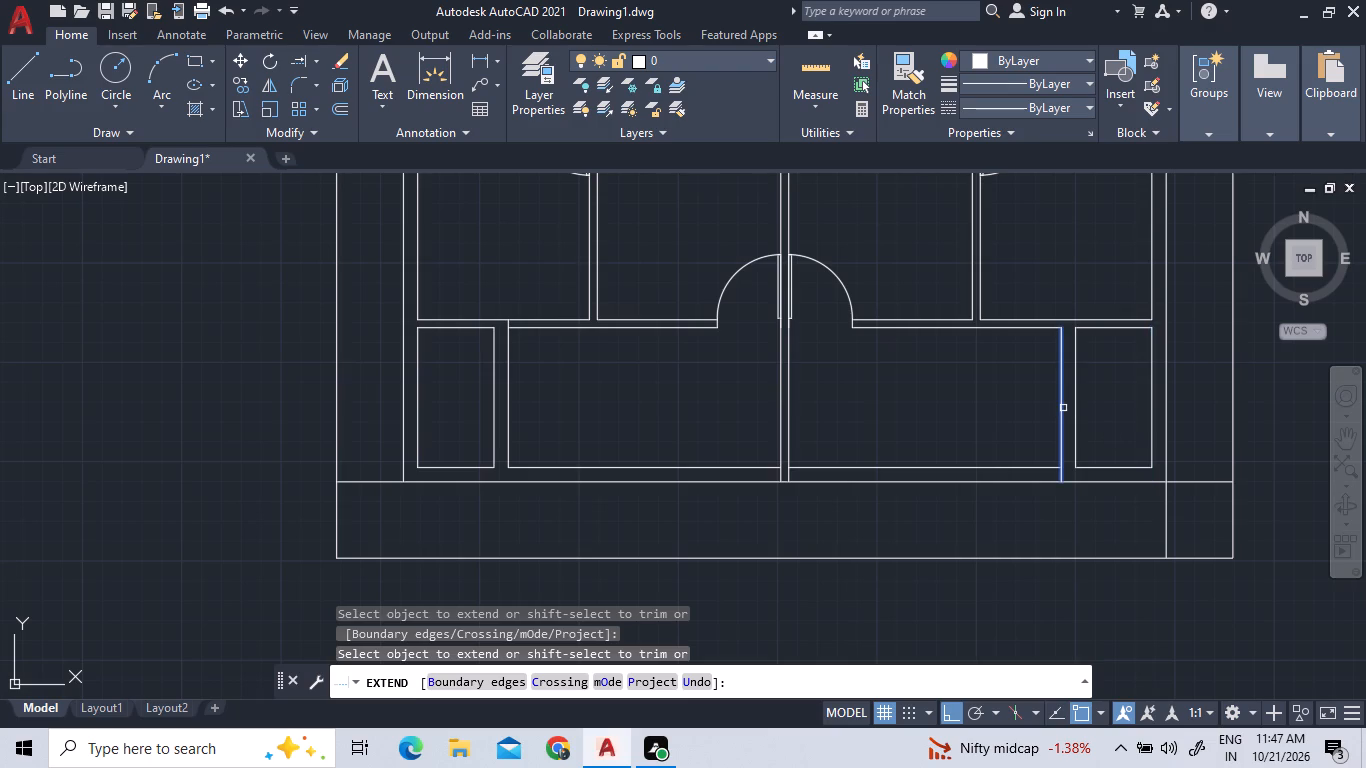
left_click(1059, 376)
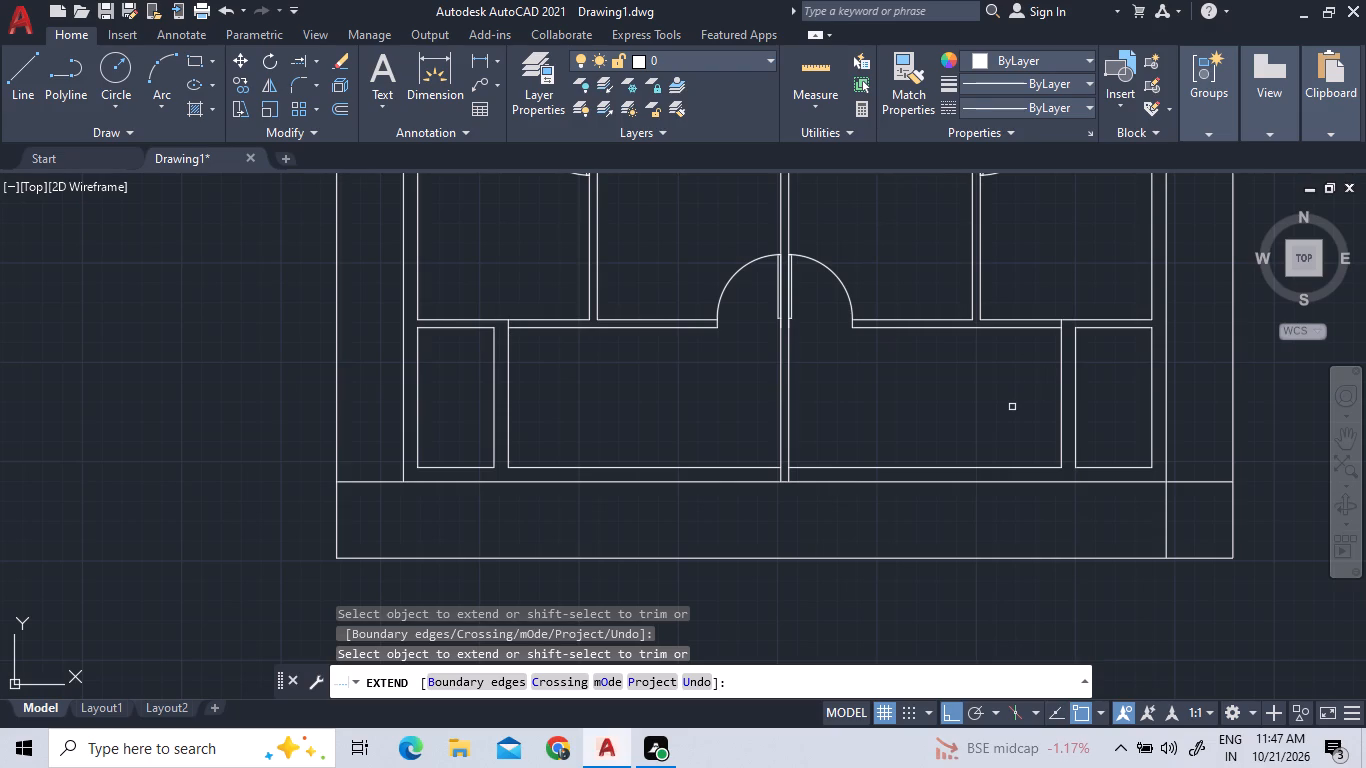
middle_click_drag(1011, 407, 908, 429)
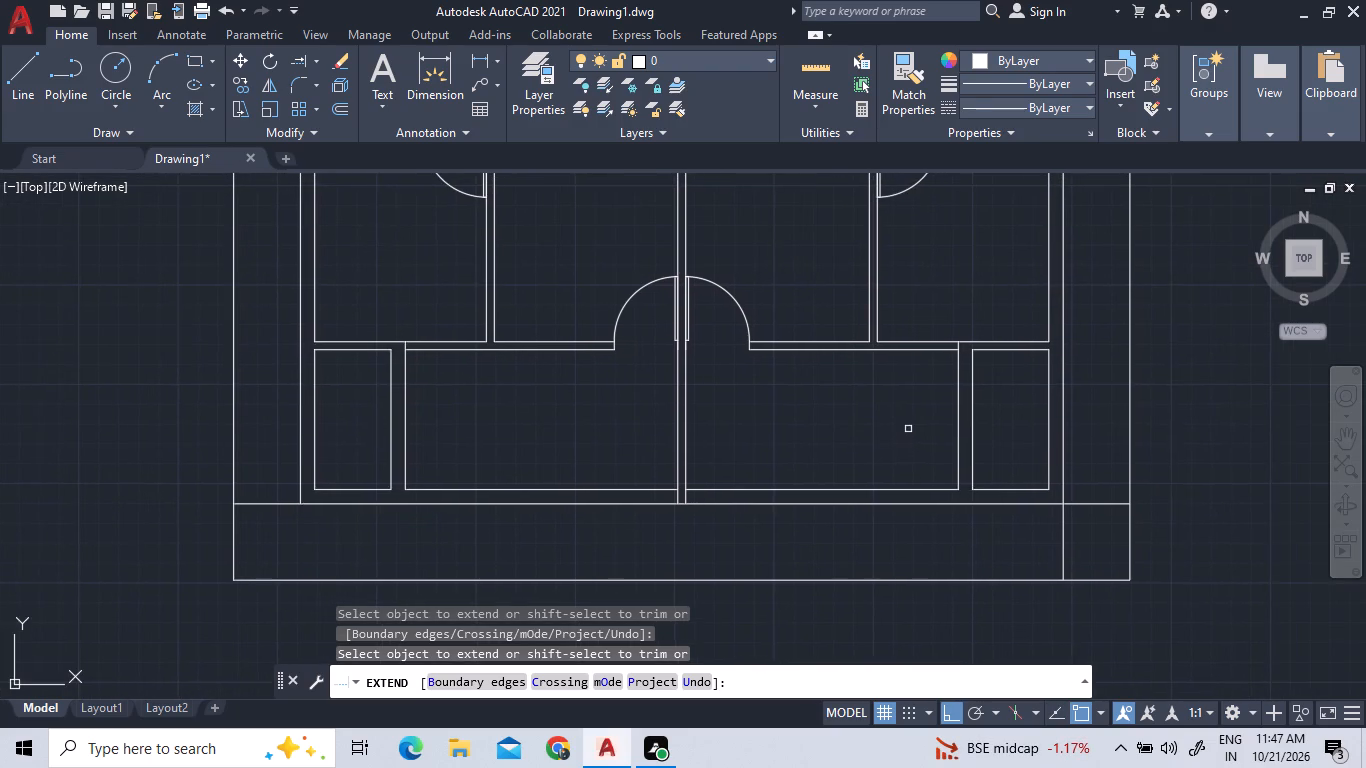
scroll(908, 429, "down", 2)
middle_click_drag(854, 322, 754, 424)
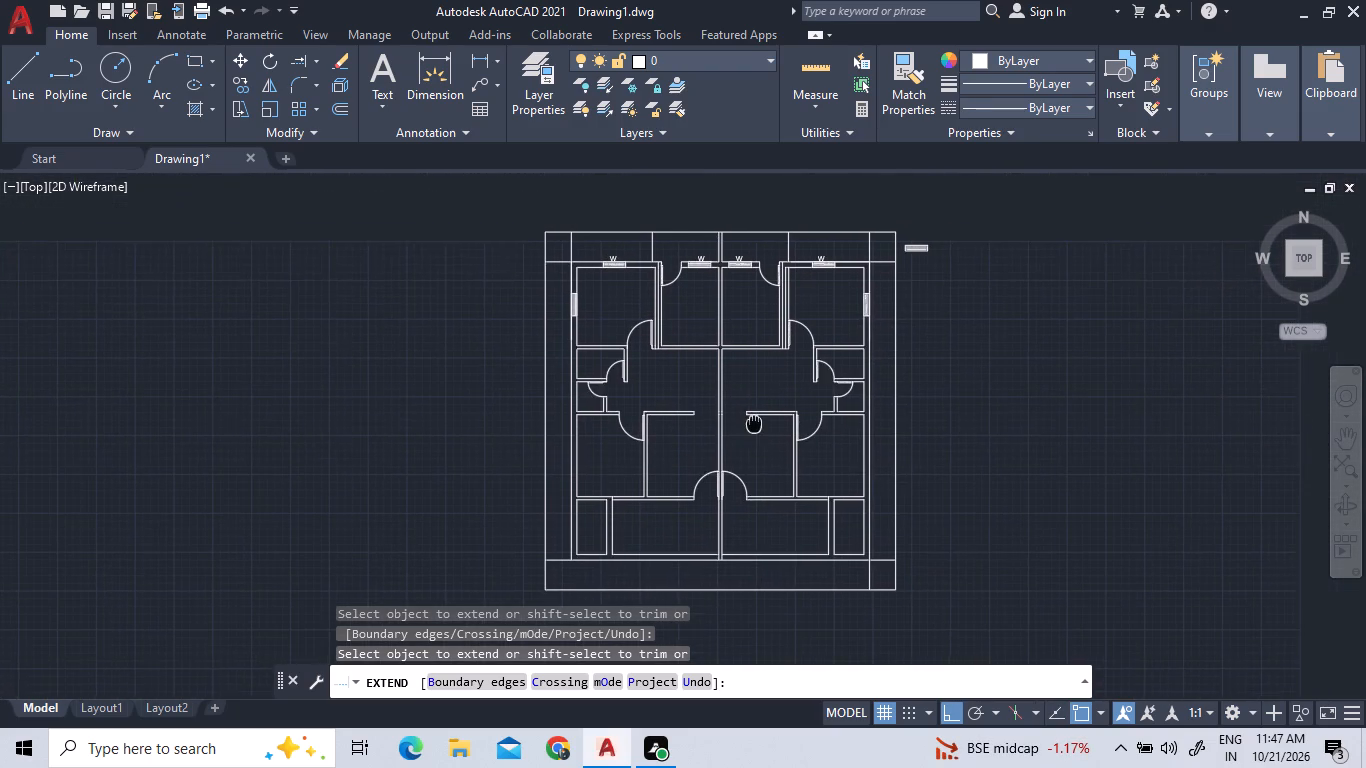
middle_click_drag(754, 424, 739, 420)
scroll(810, 609, "up", 2)
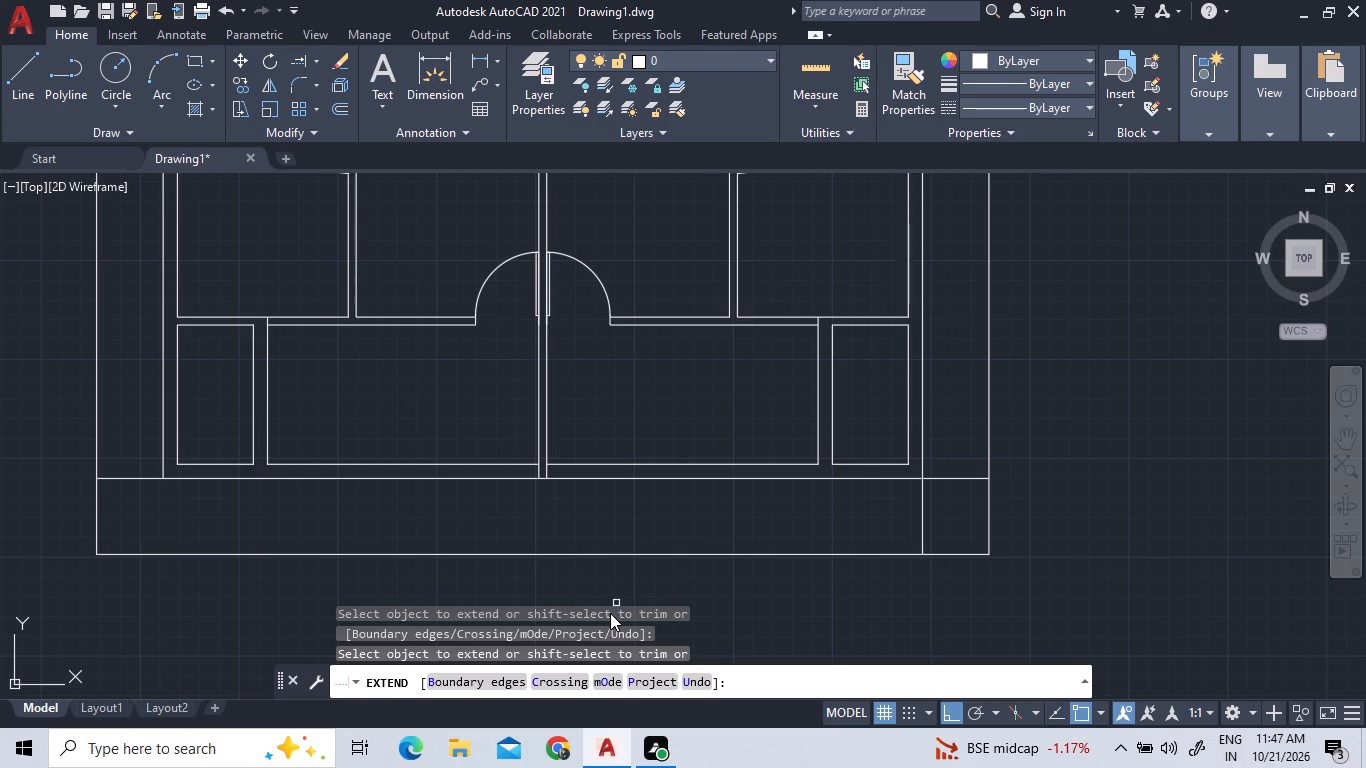
right_click(649, 505)
left_click(712, 262)
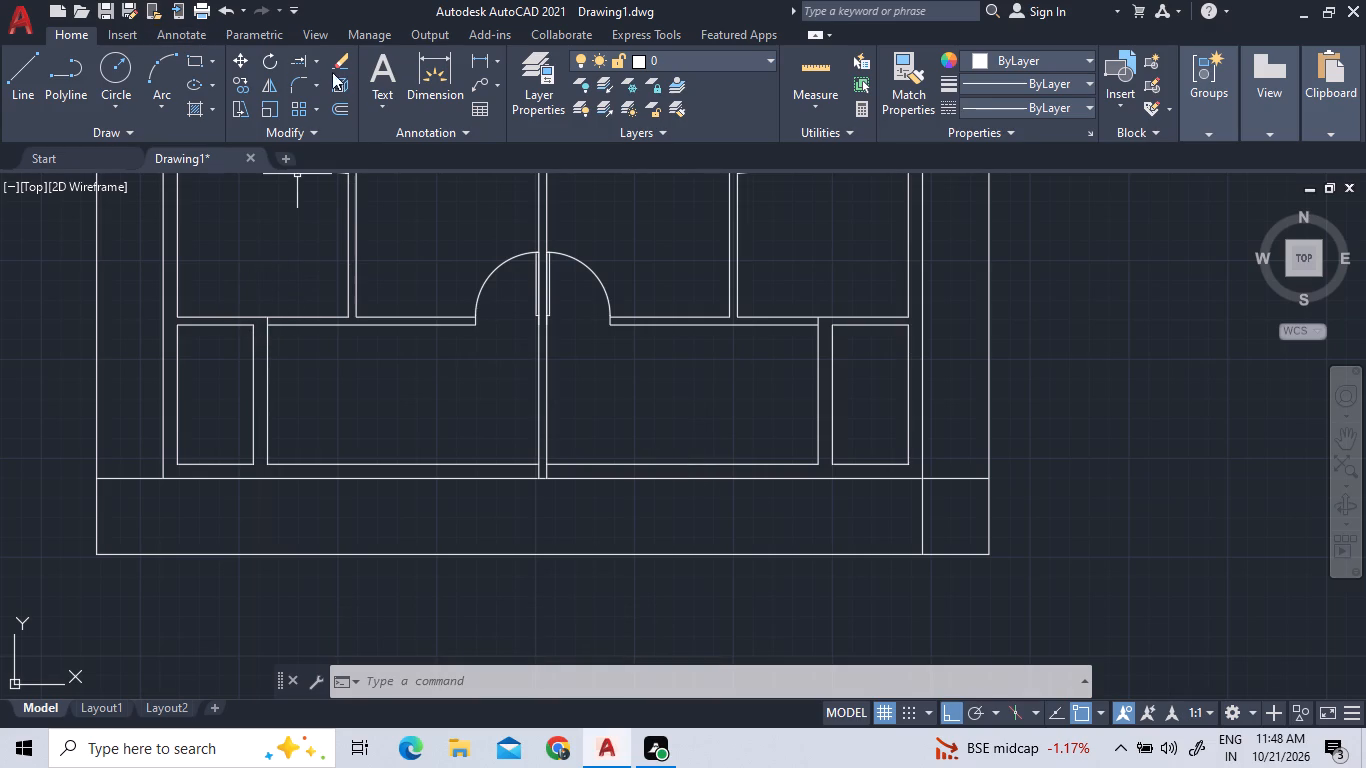
Extend the face nearest the outer side wall of both 9" partitions up to the cross wall's upper line.
left_click(311, 57)
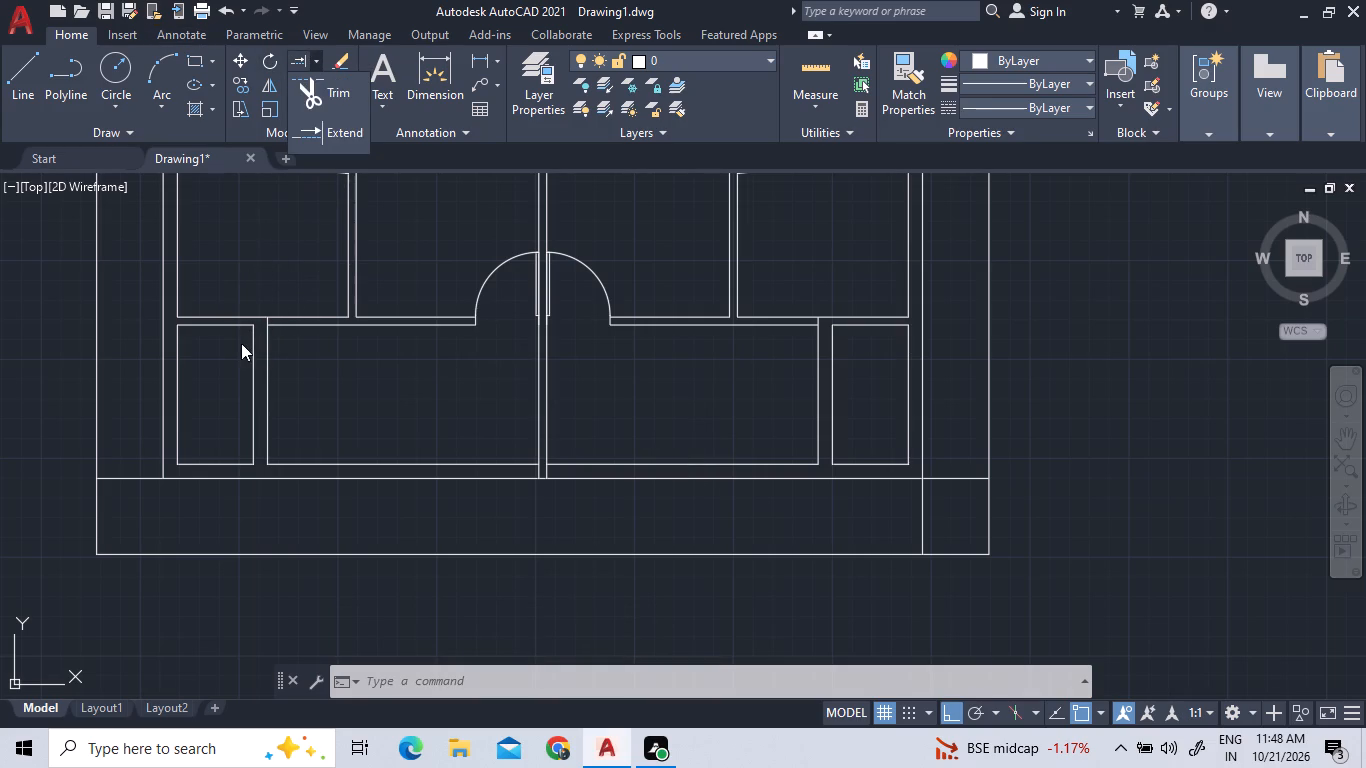
left_click(328, 133)
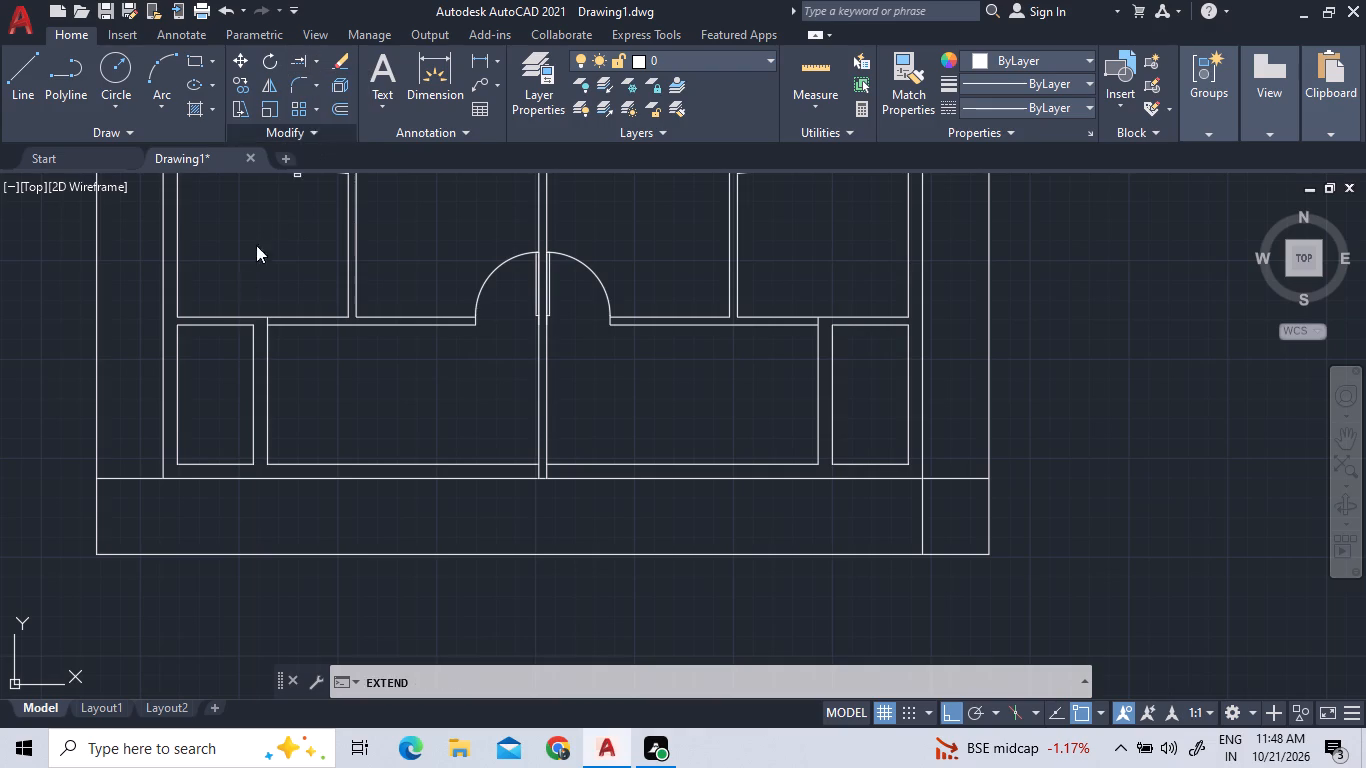
left_click(252, 369)
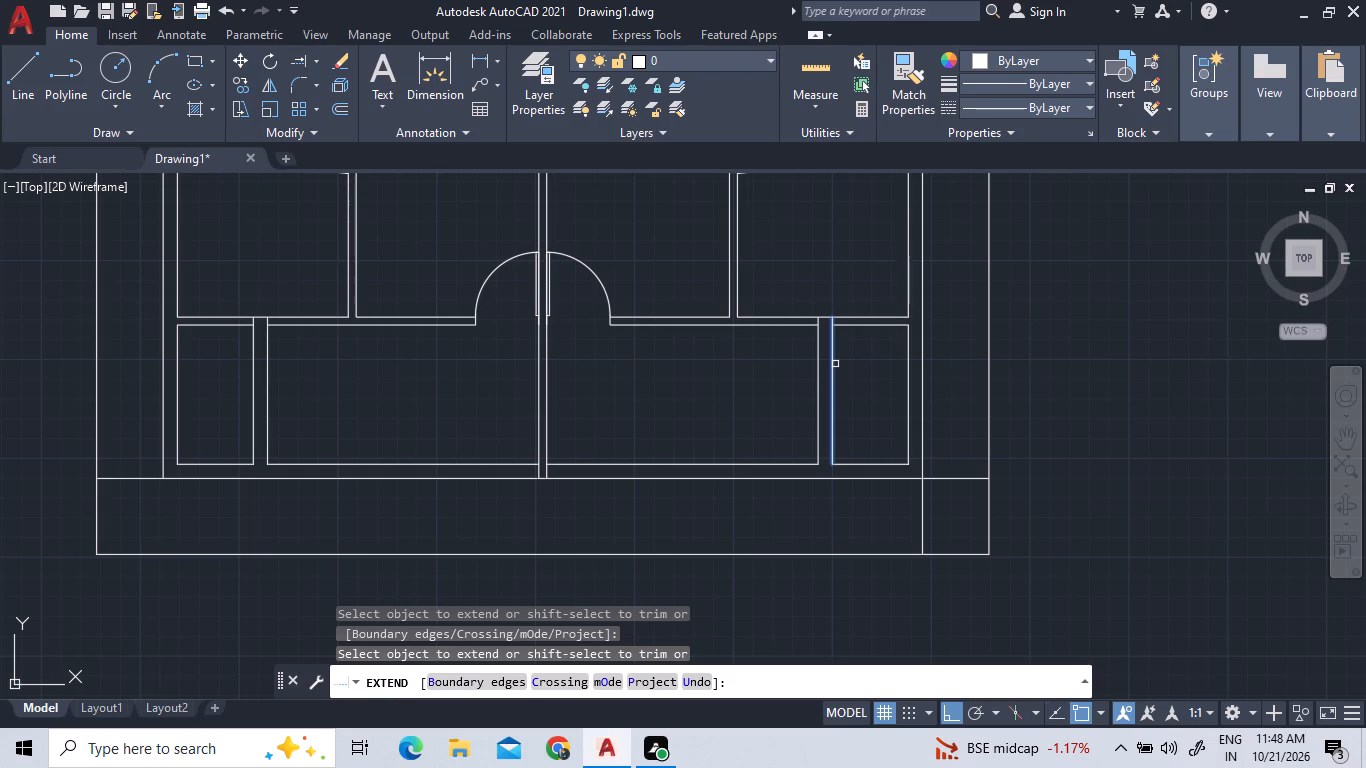
left_click(835, 364)
right_click(780, 170)
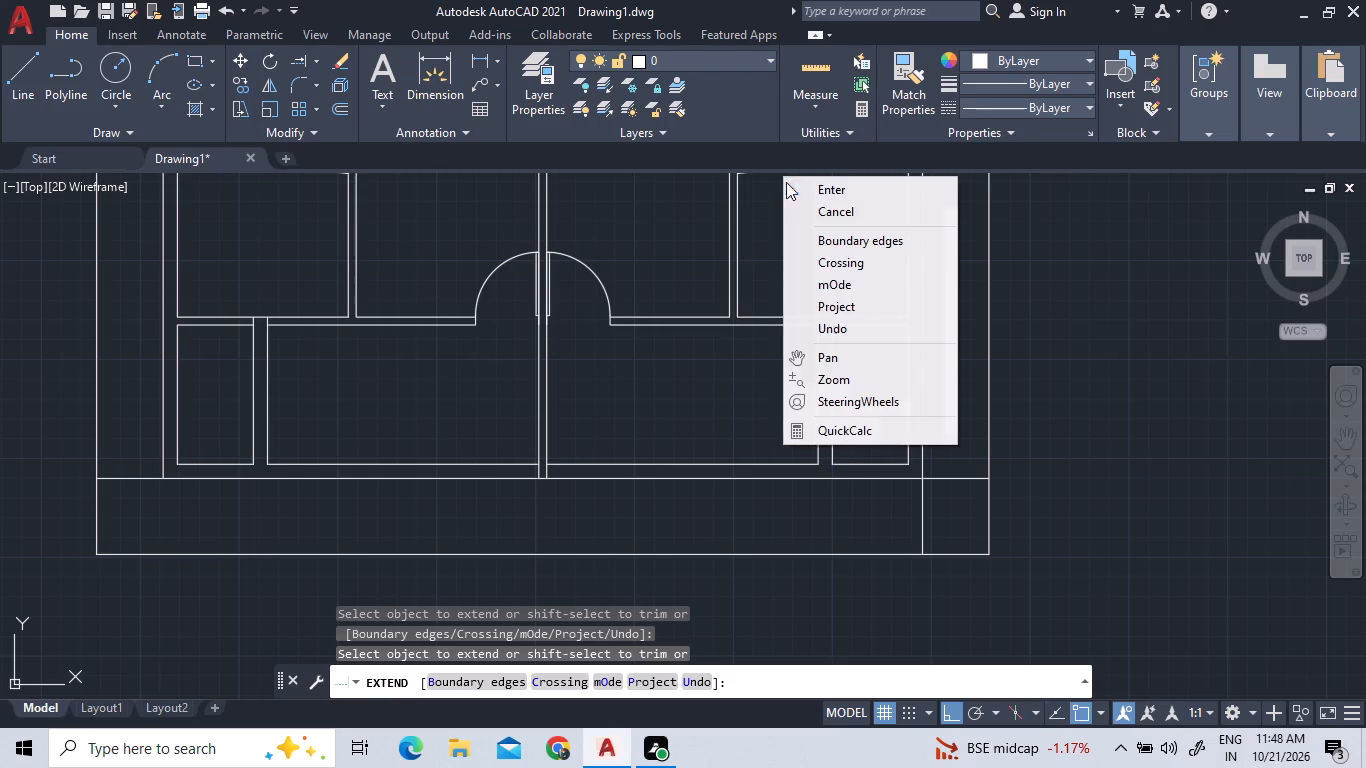
left_click(797, 199)
Trim the stubs inside the cross wall from the left partition's party-wall-side face and the right partition's outer-side face.
left_click(315, 62)
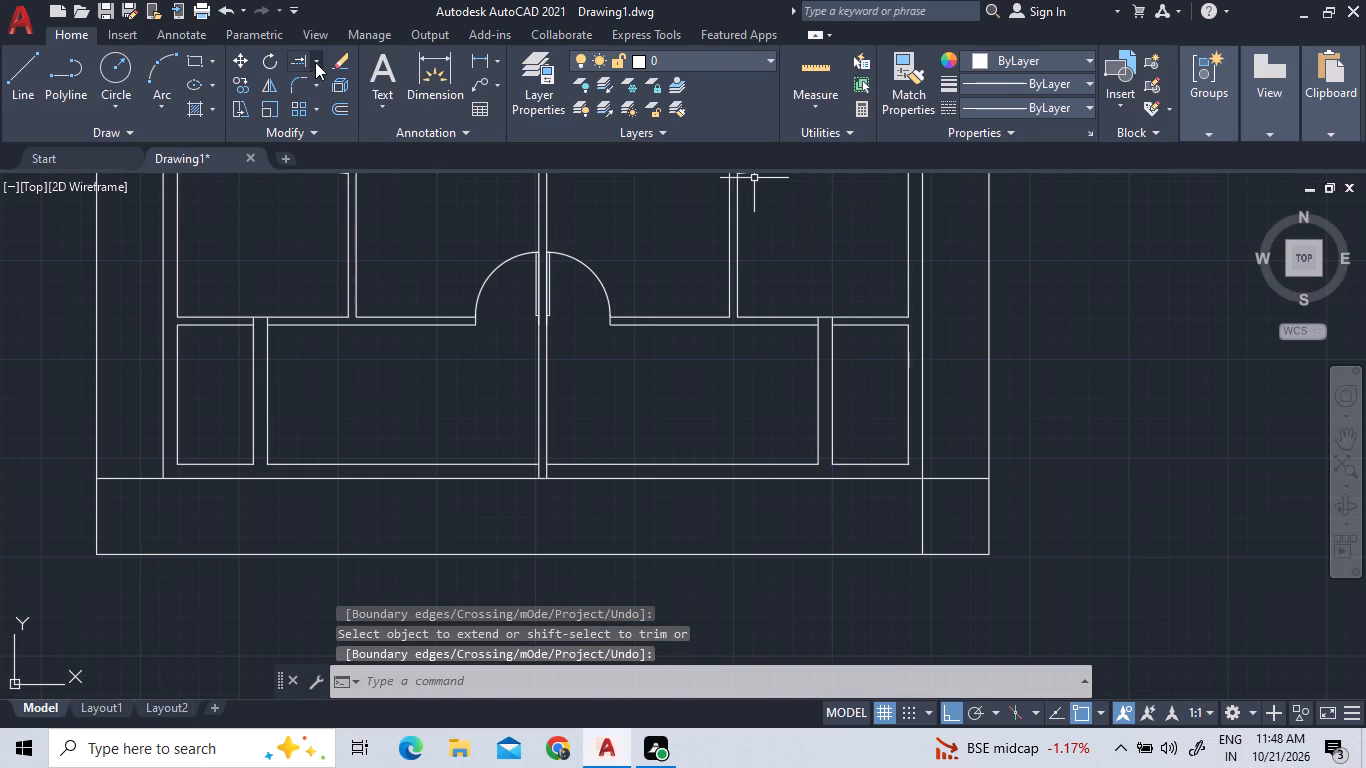
left_click(329, 104)
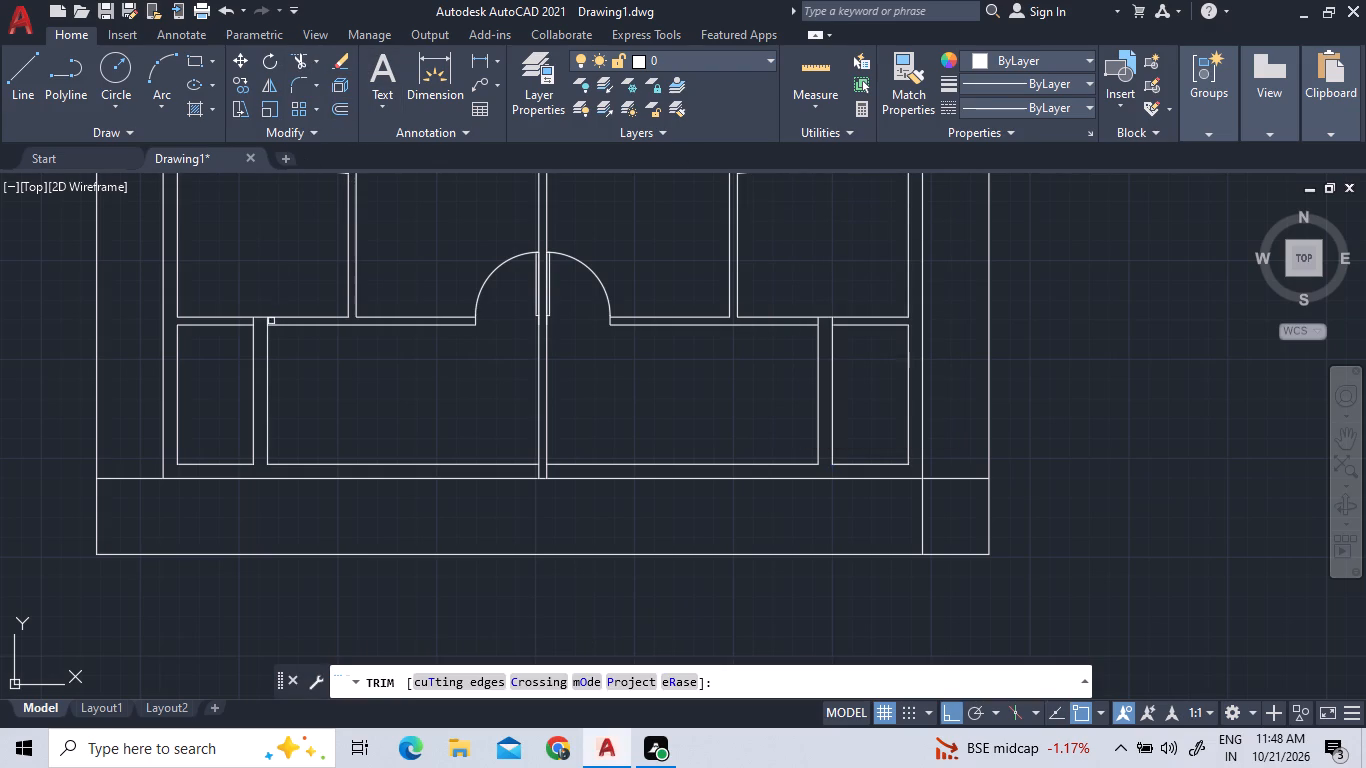
left_click(265, 324)
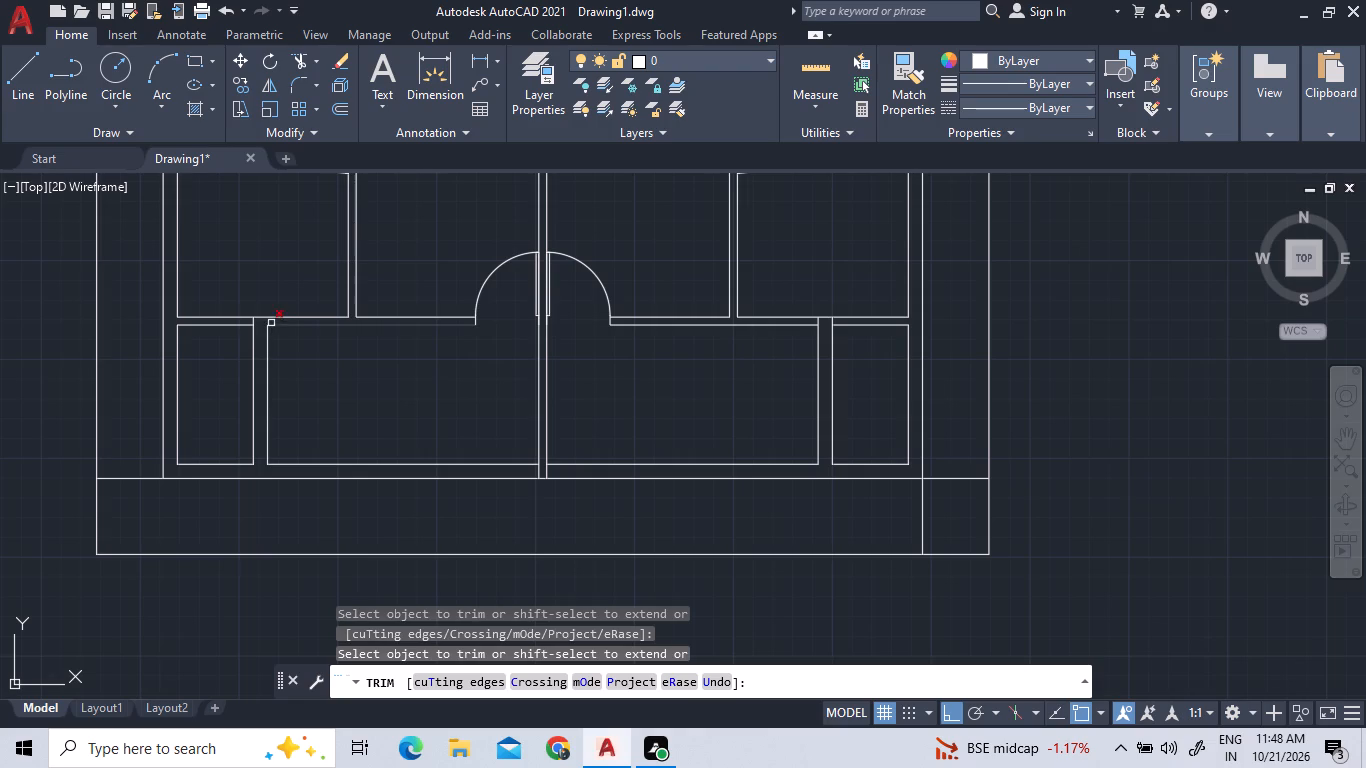
scroll(269, 323, "up", 3)
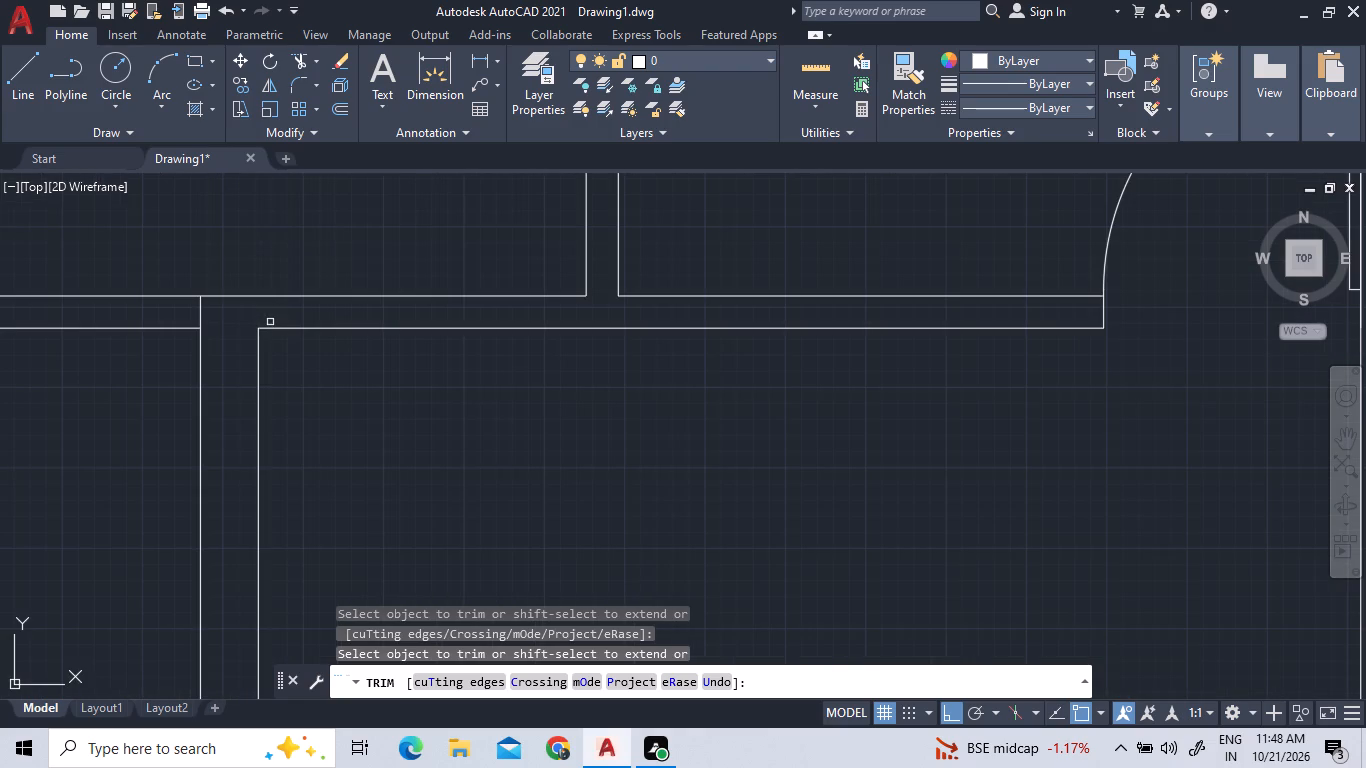
left_click(270, 315)
scroll(270, 327, "down", 3)
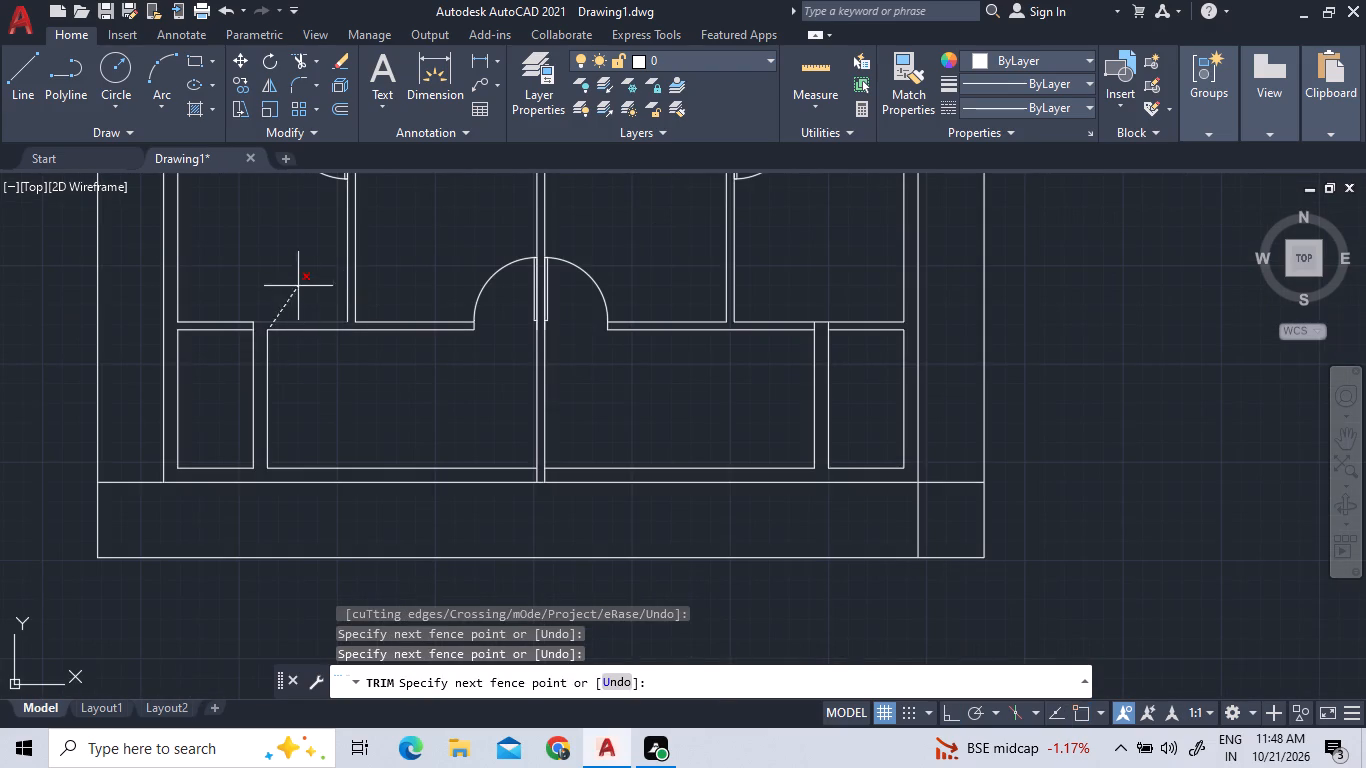
scroll(248, 323, "up", 3)
left_click(298, 349)
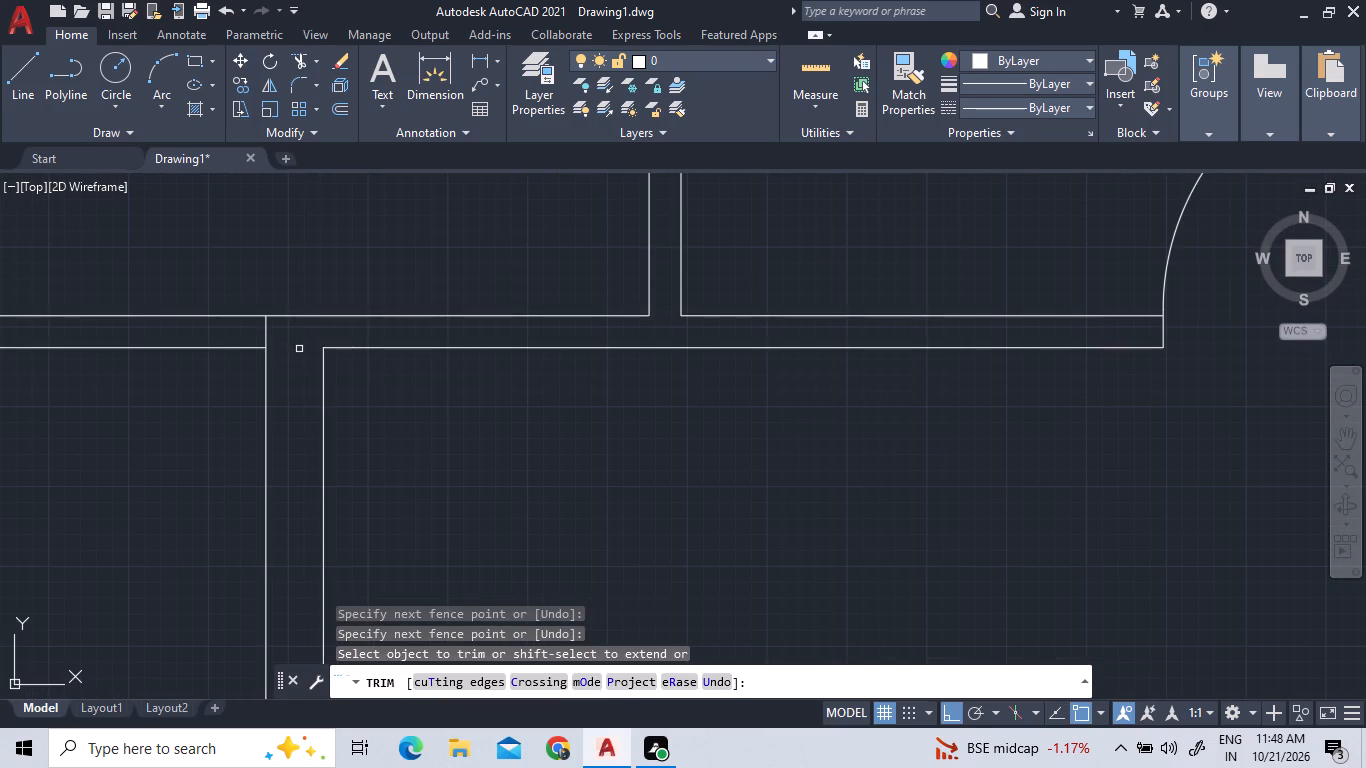
scroll(301, 349, "down", 3)
scroll(849, 347, "up", 3)
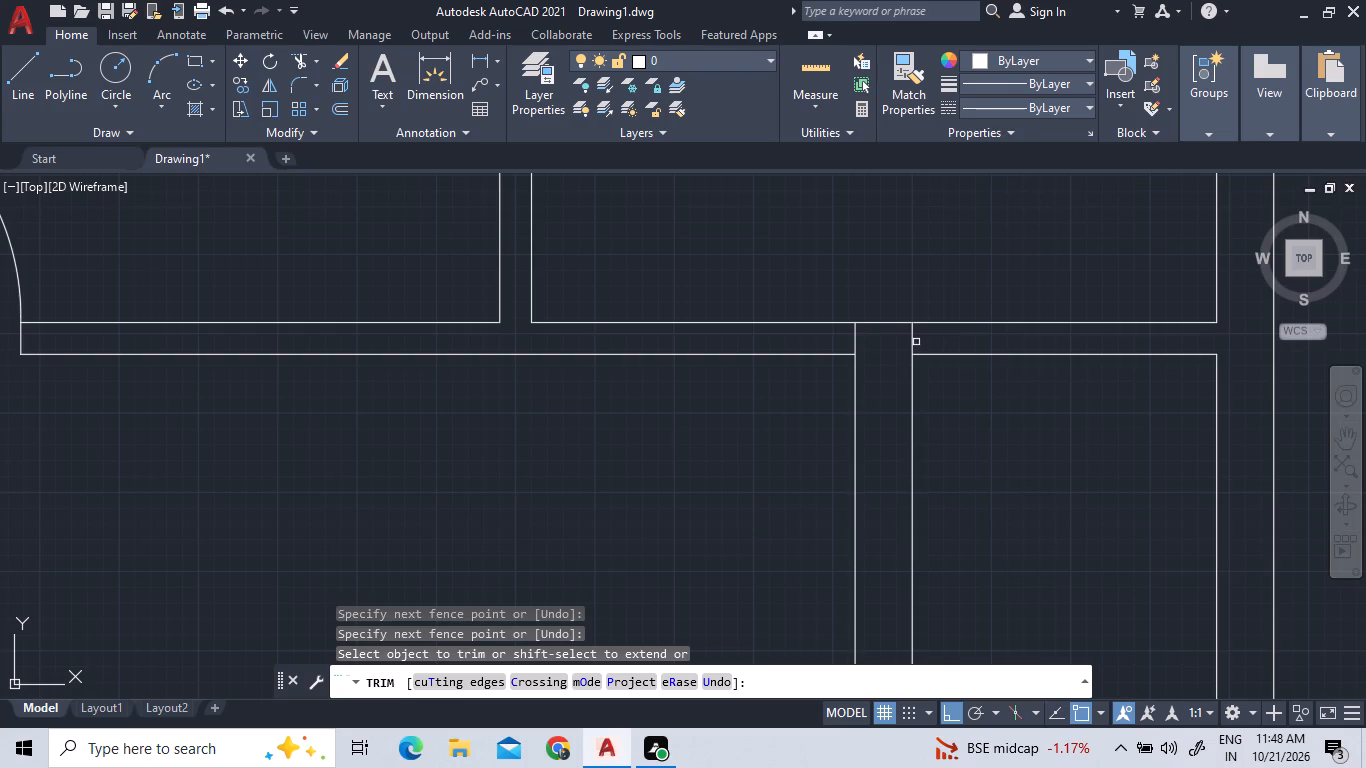
left_click(914, 341)
scroll(886, 375, "down", 3)
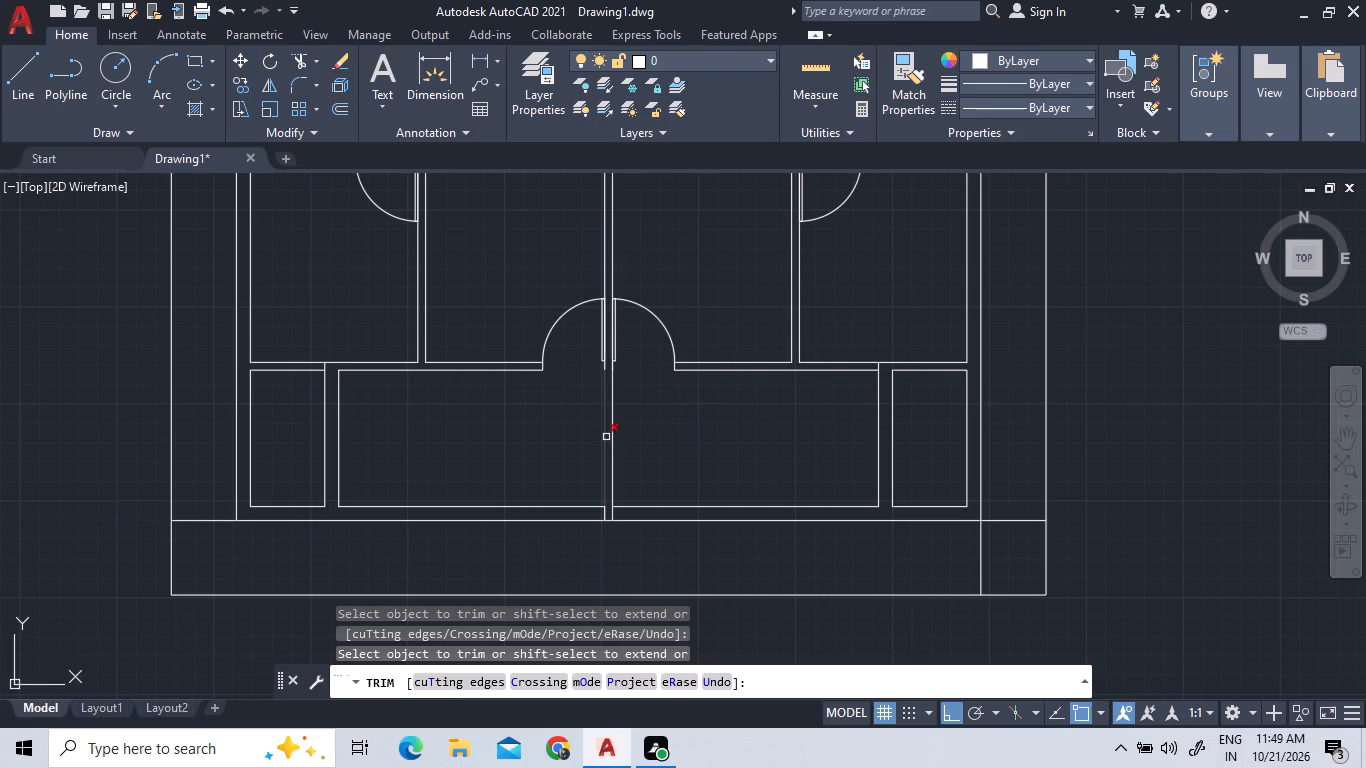
scroll(606, 437, "down", 1)
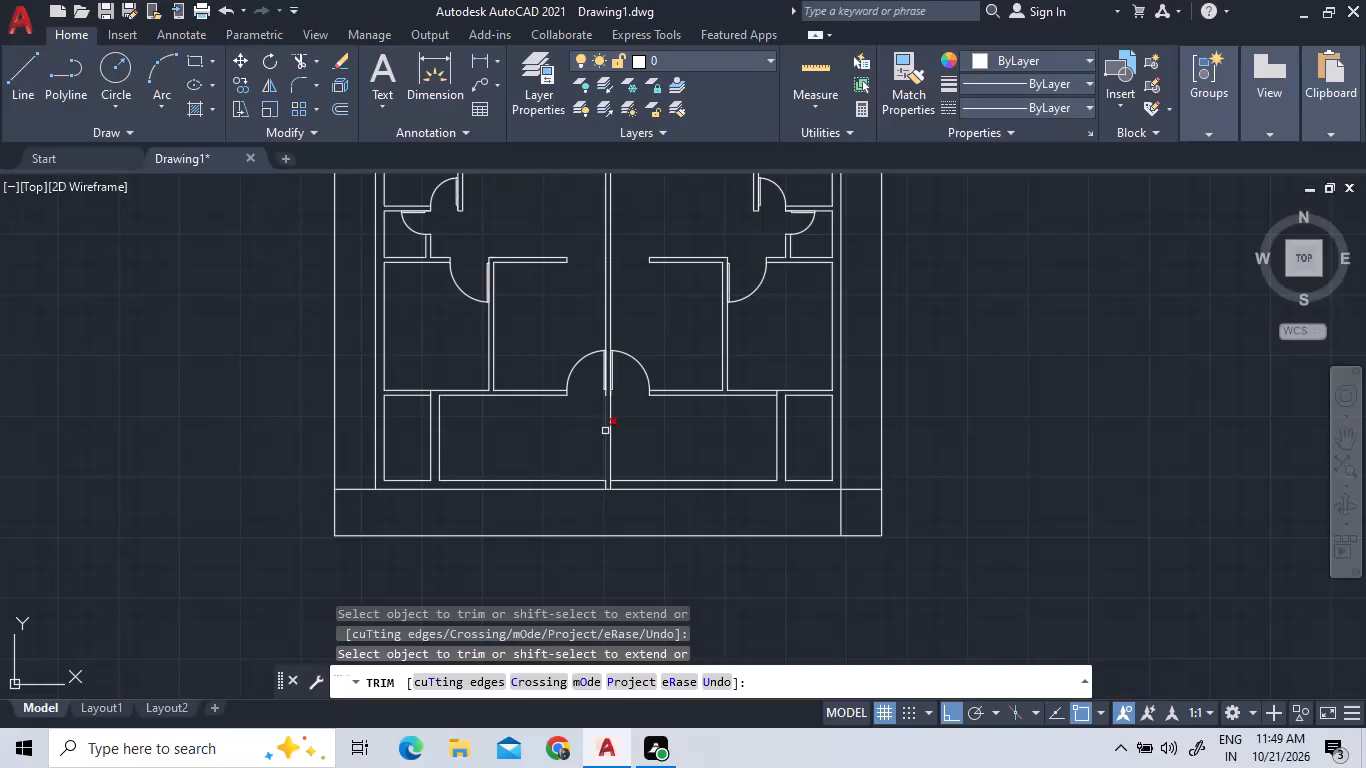
right_click(533, 449)
left_click(607, 178)
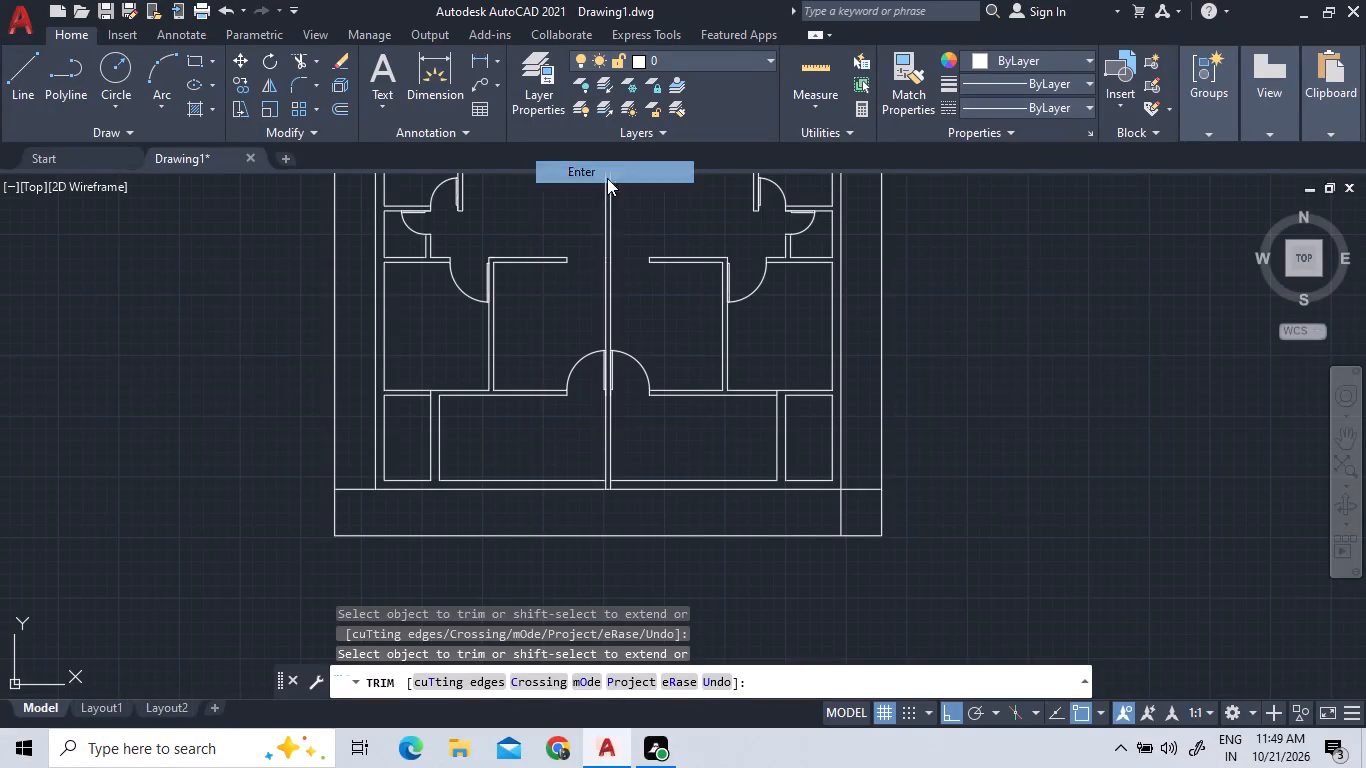
In the left unit's bottom room, offset the partition's inner face toward the party wall and the bottom wall's inner line upward by 3'5".
left_click(340, 107)
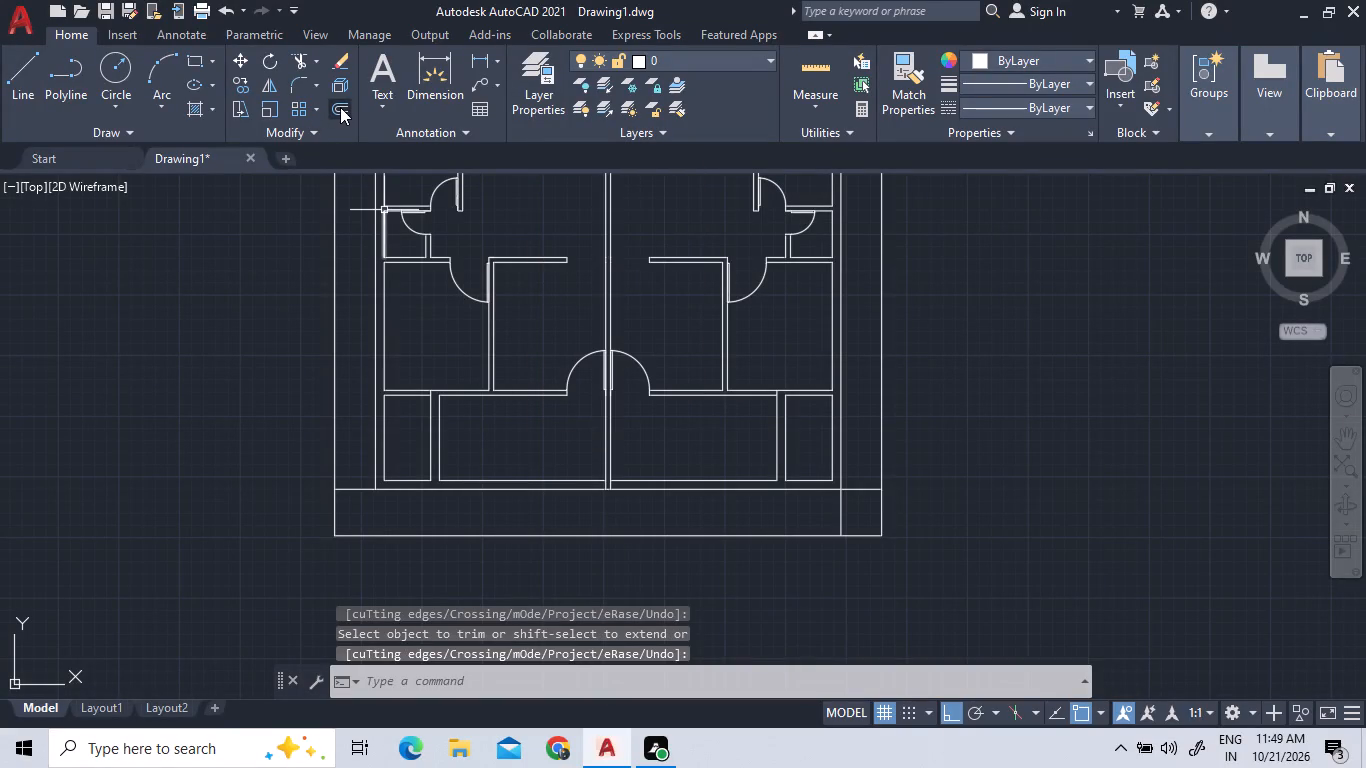
type("3'5\"")
key("Return")
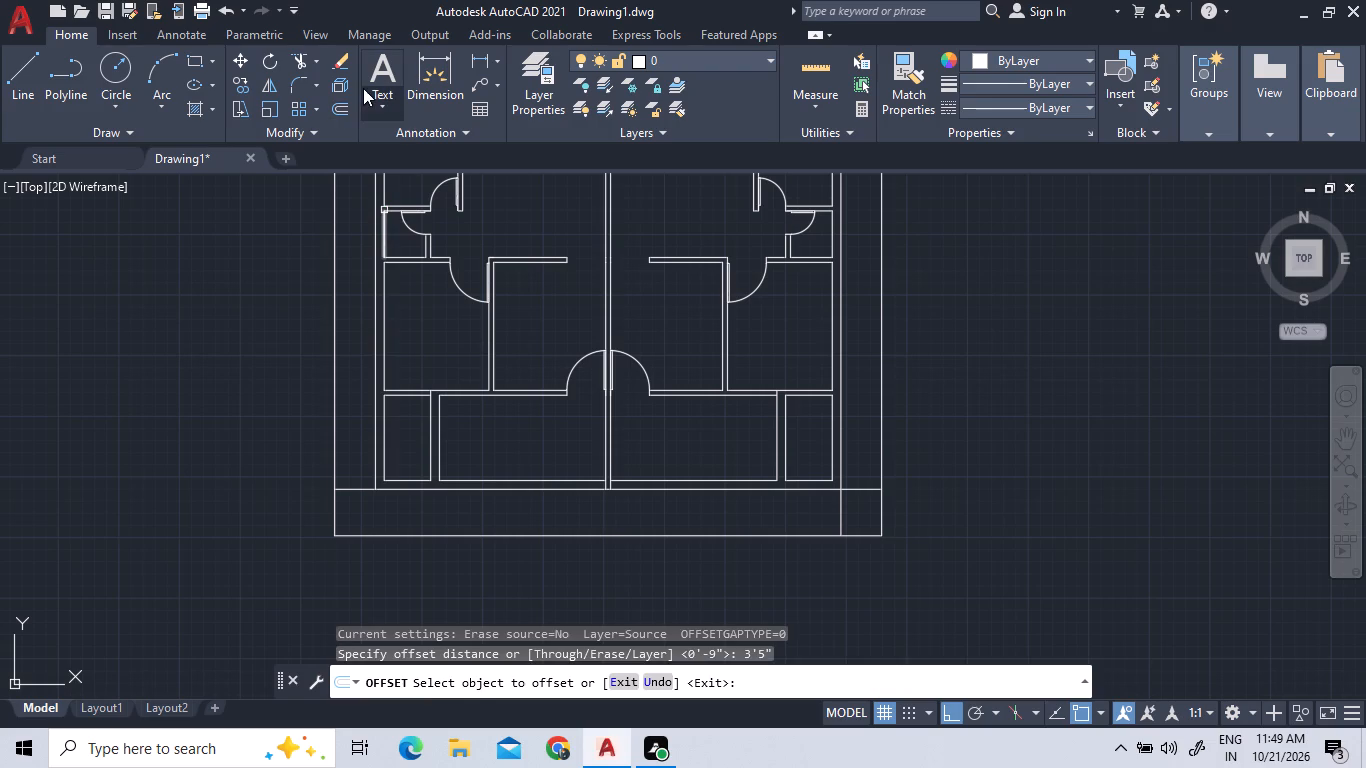
left_click(438, 416)
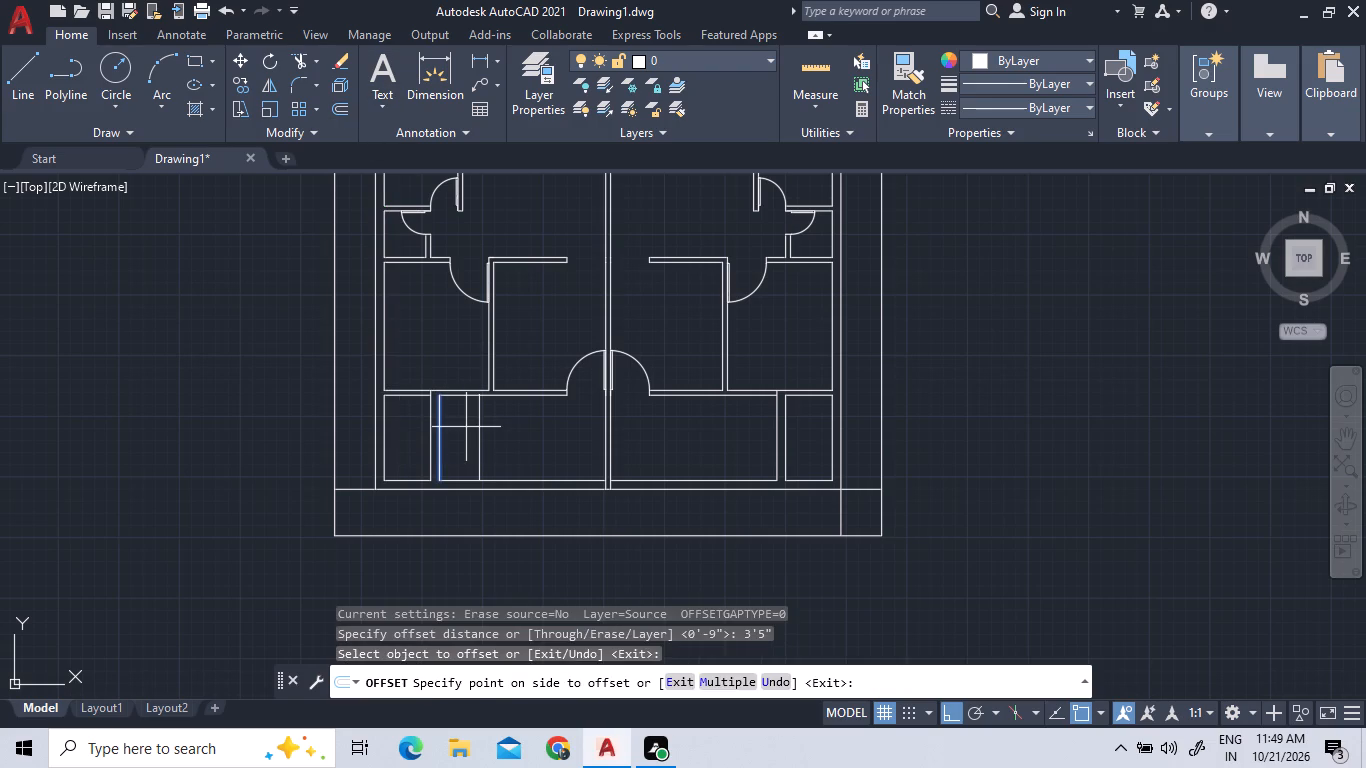
left_click(467, 428)
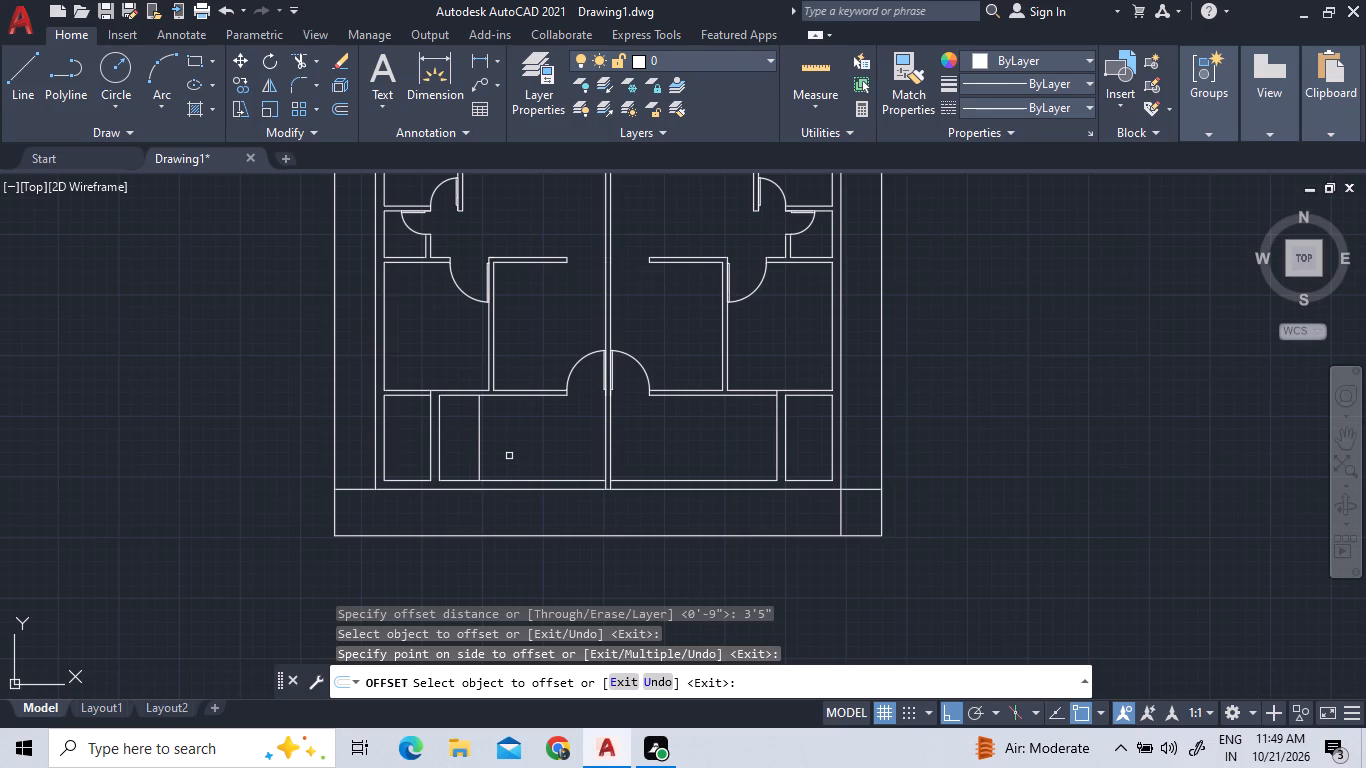
scroll(509, 456, "up", 1)
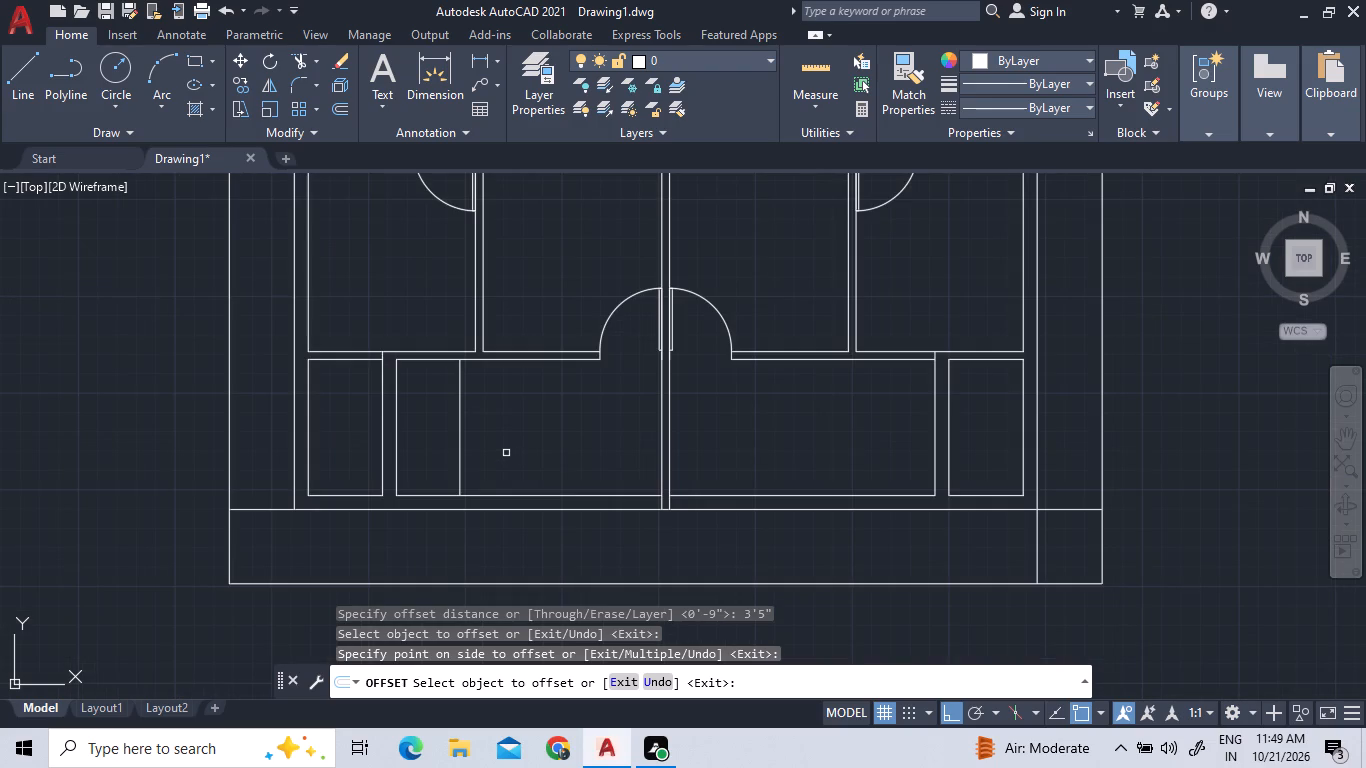
left_click(489, 492)
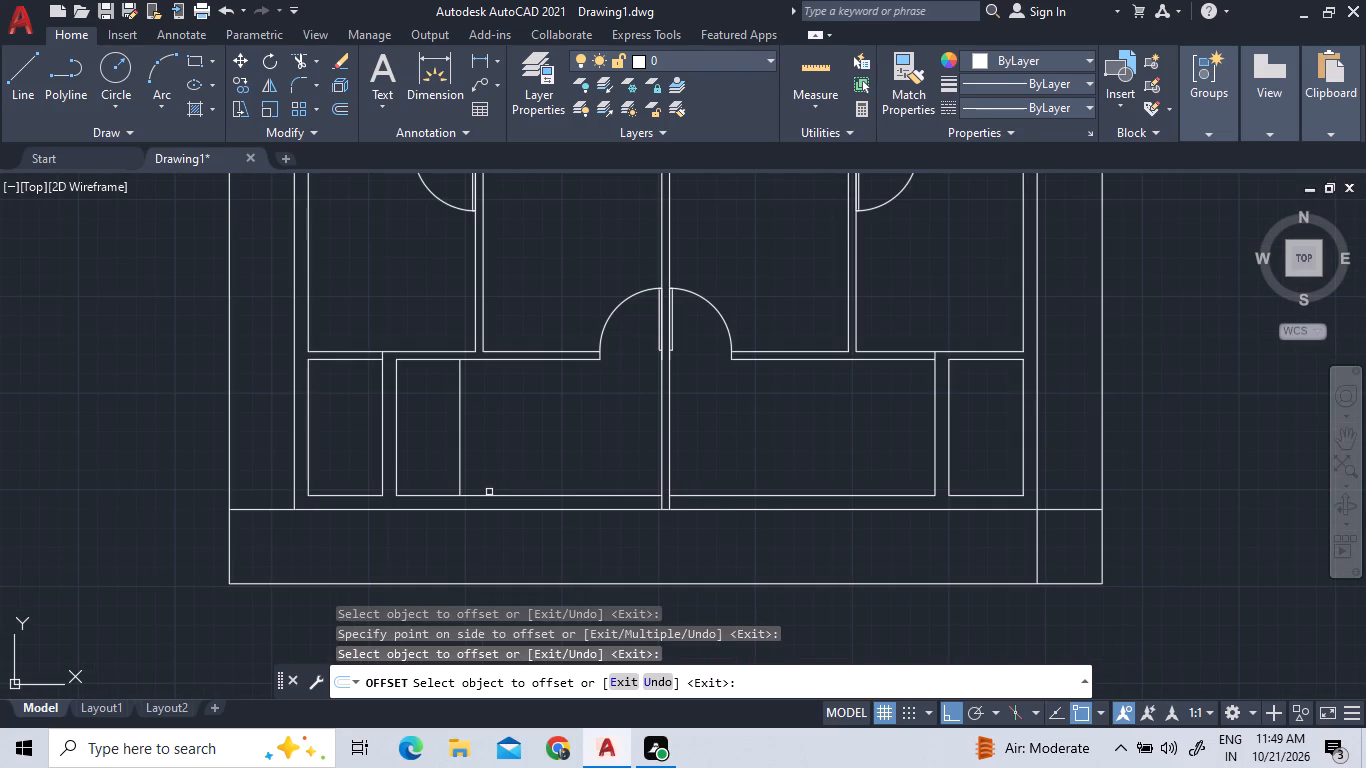
left_click(486, 496)
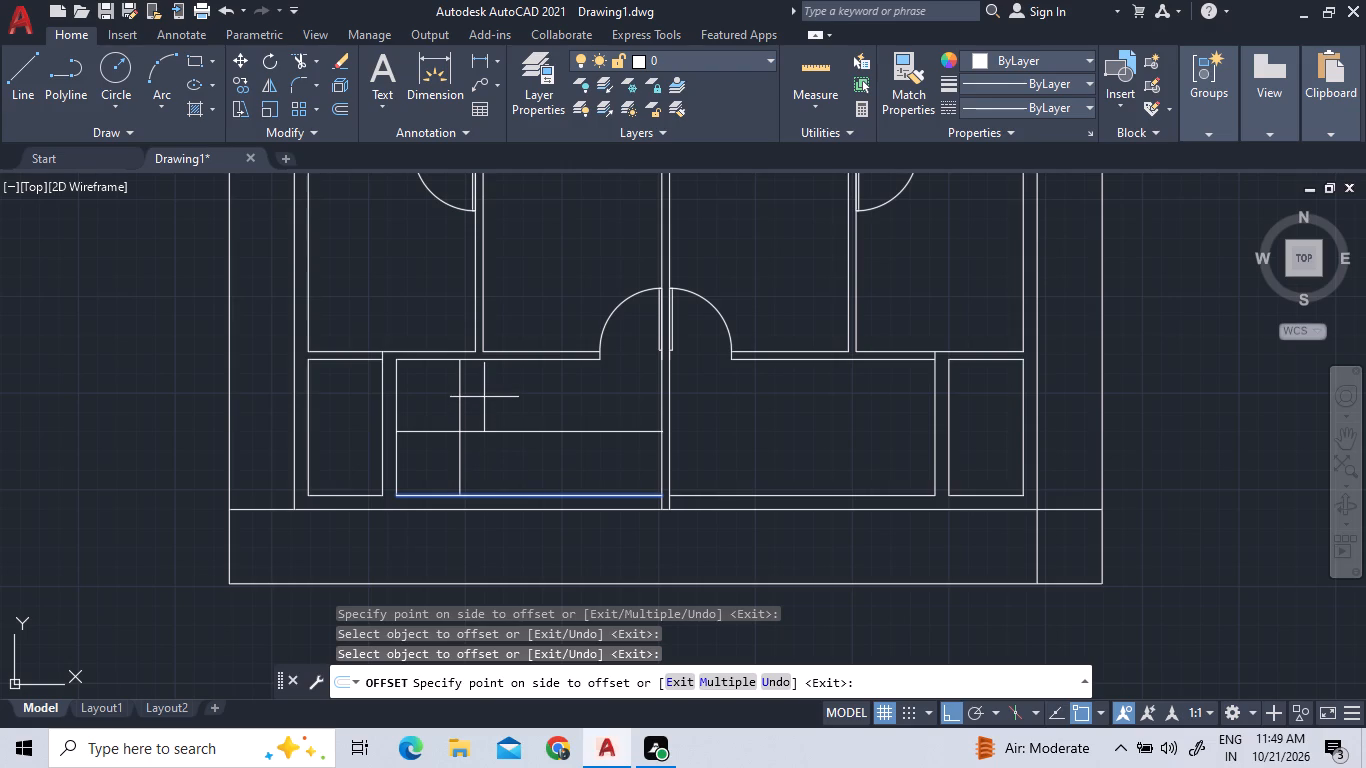
left_click(484, 395)
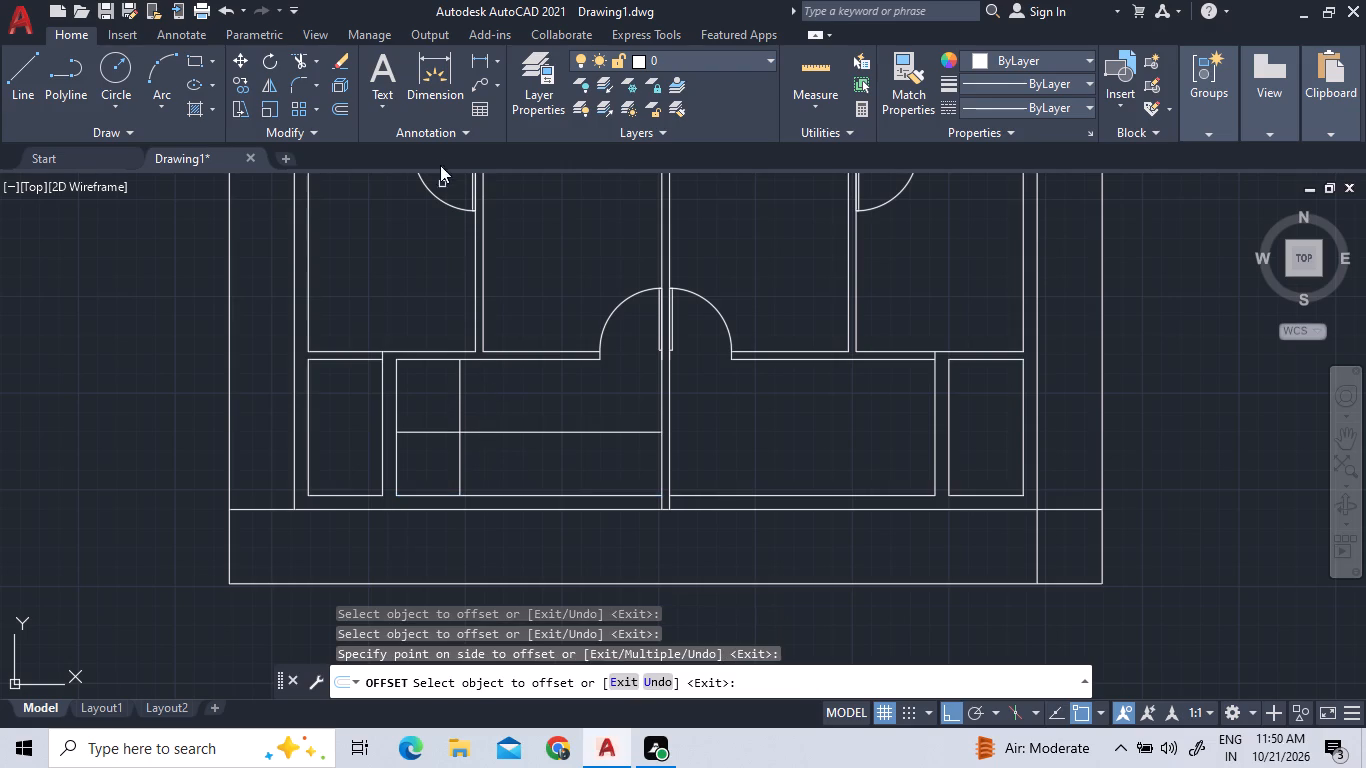
Offset the new vertical line in the left unit's bottom room by 5'10" toward the party wall.
left_click(343, 102)
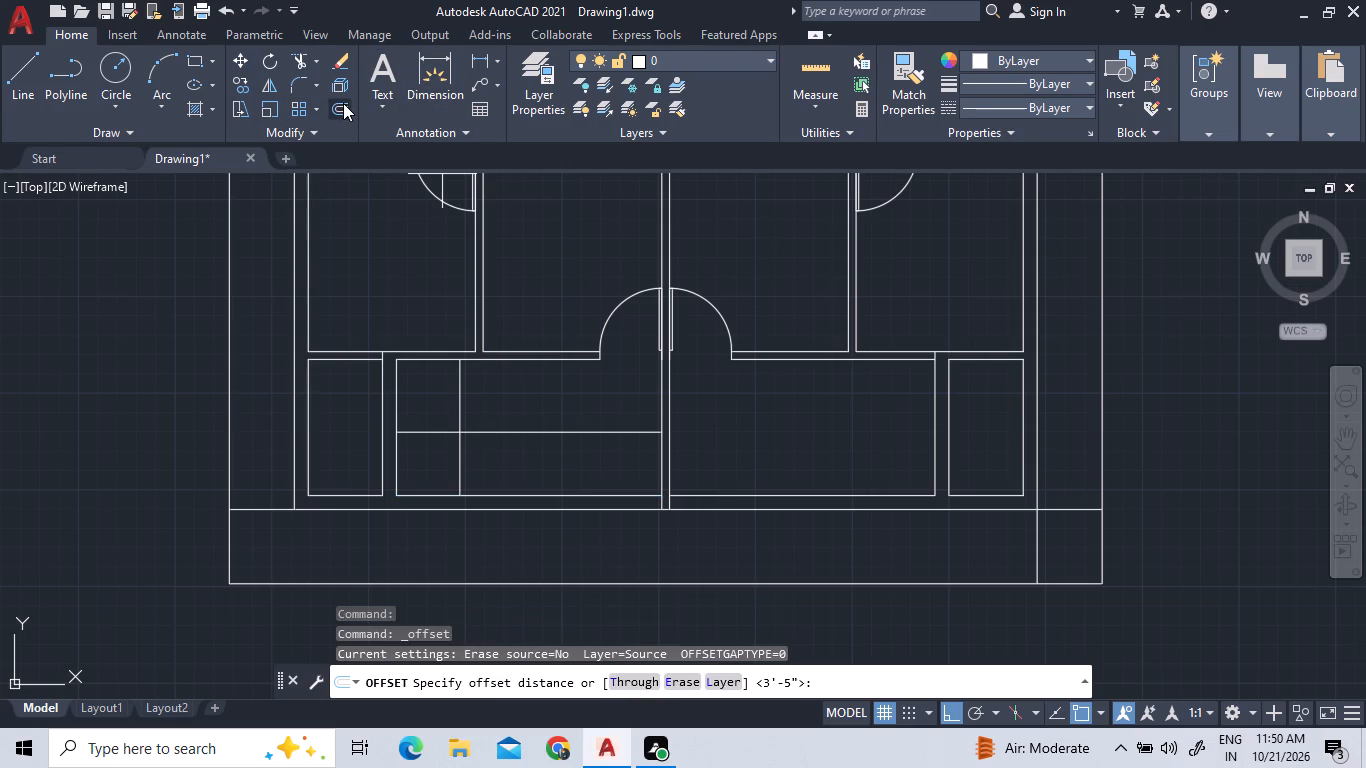
type("5'10\"")
key("Return")
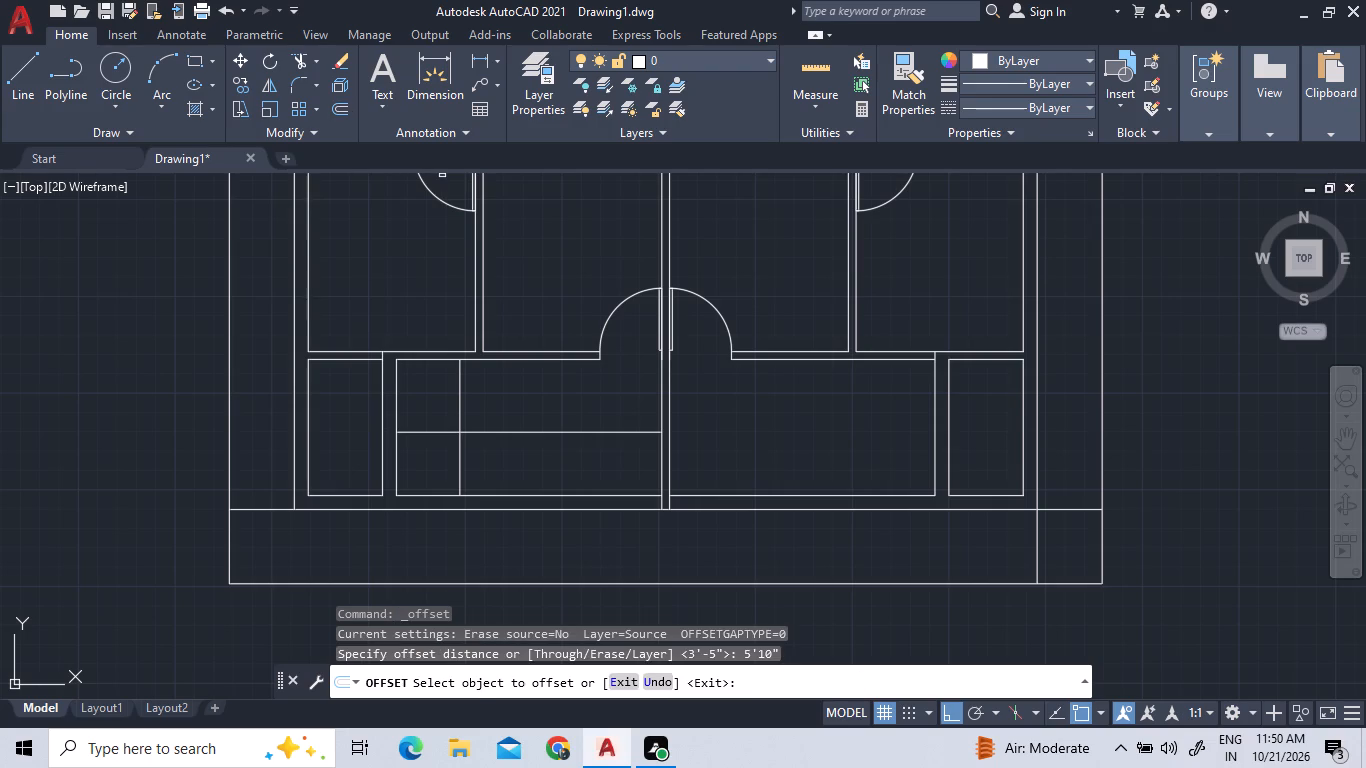
left_click(461, 476)
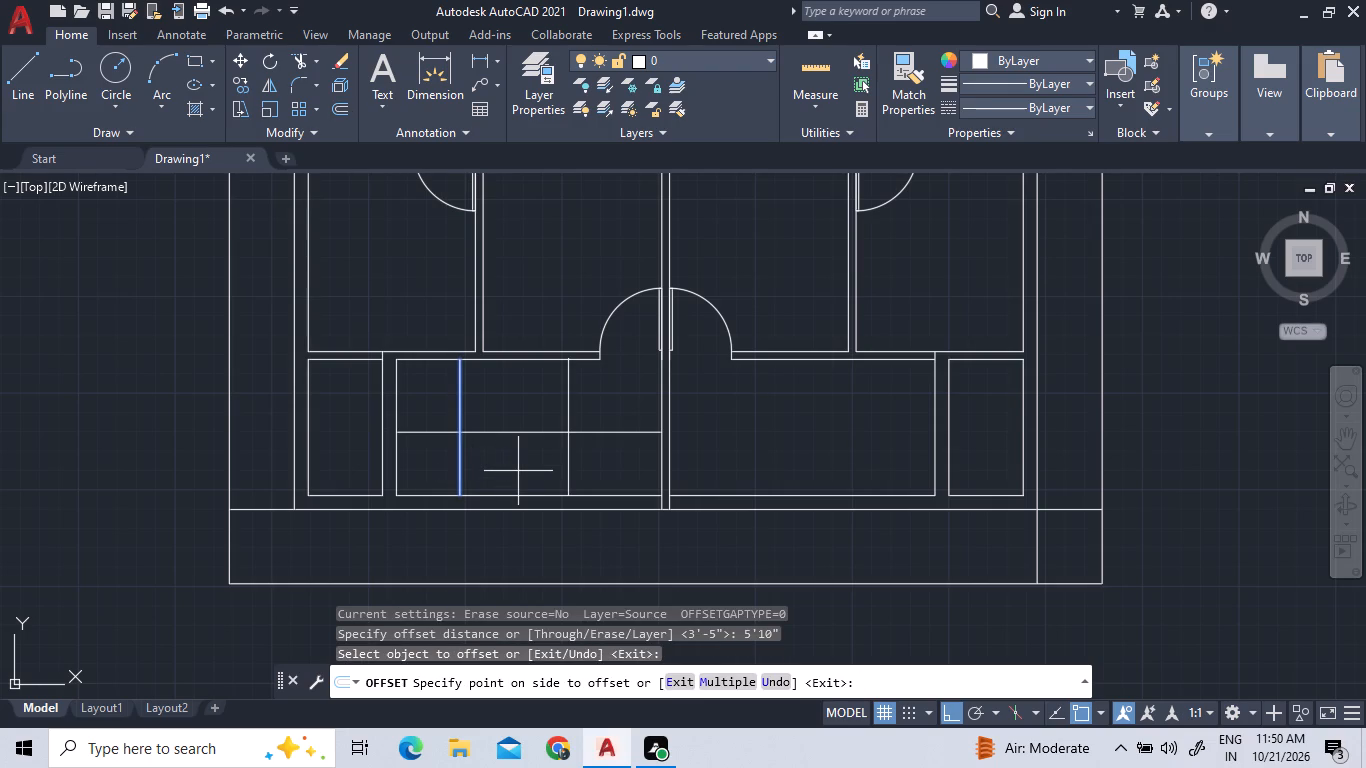
left_click(518, 471)
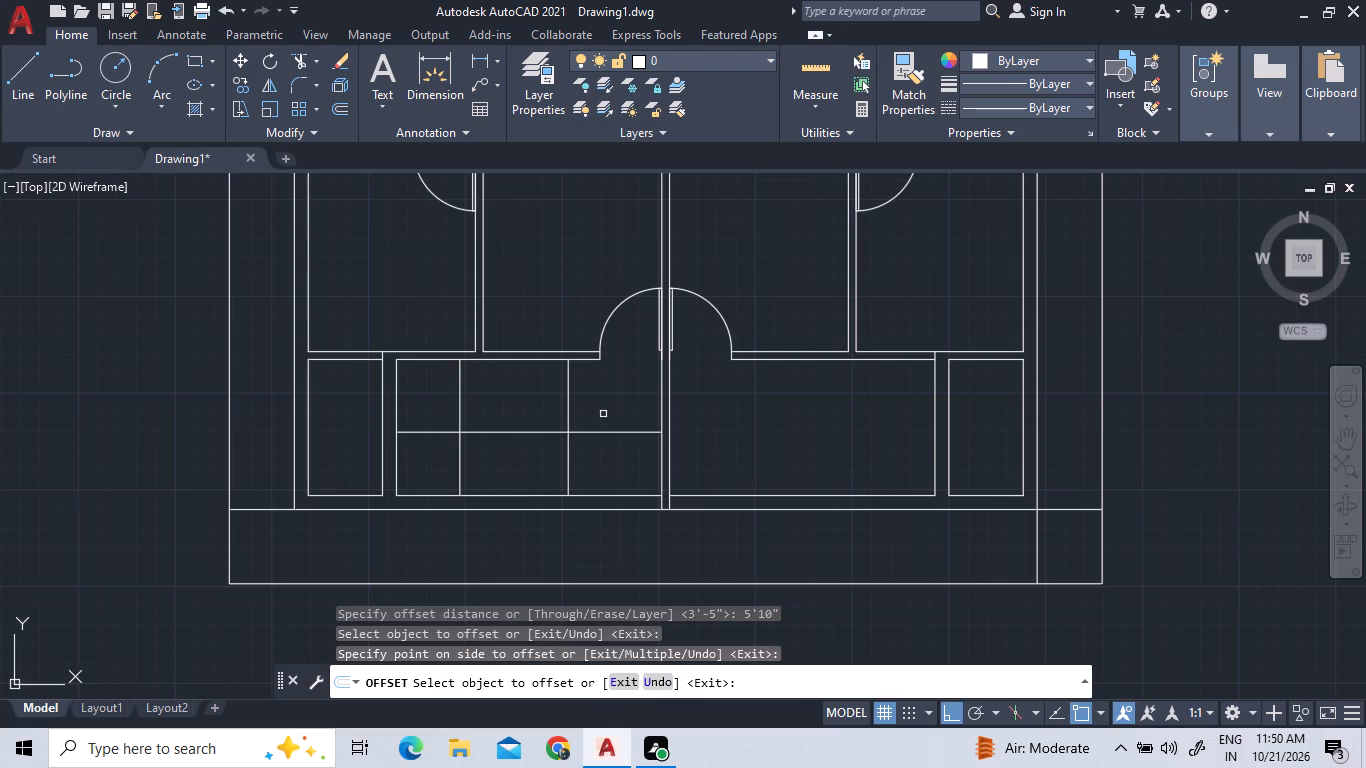
right_click(603, 414)
left_click(622, 421)
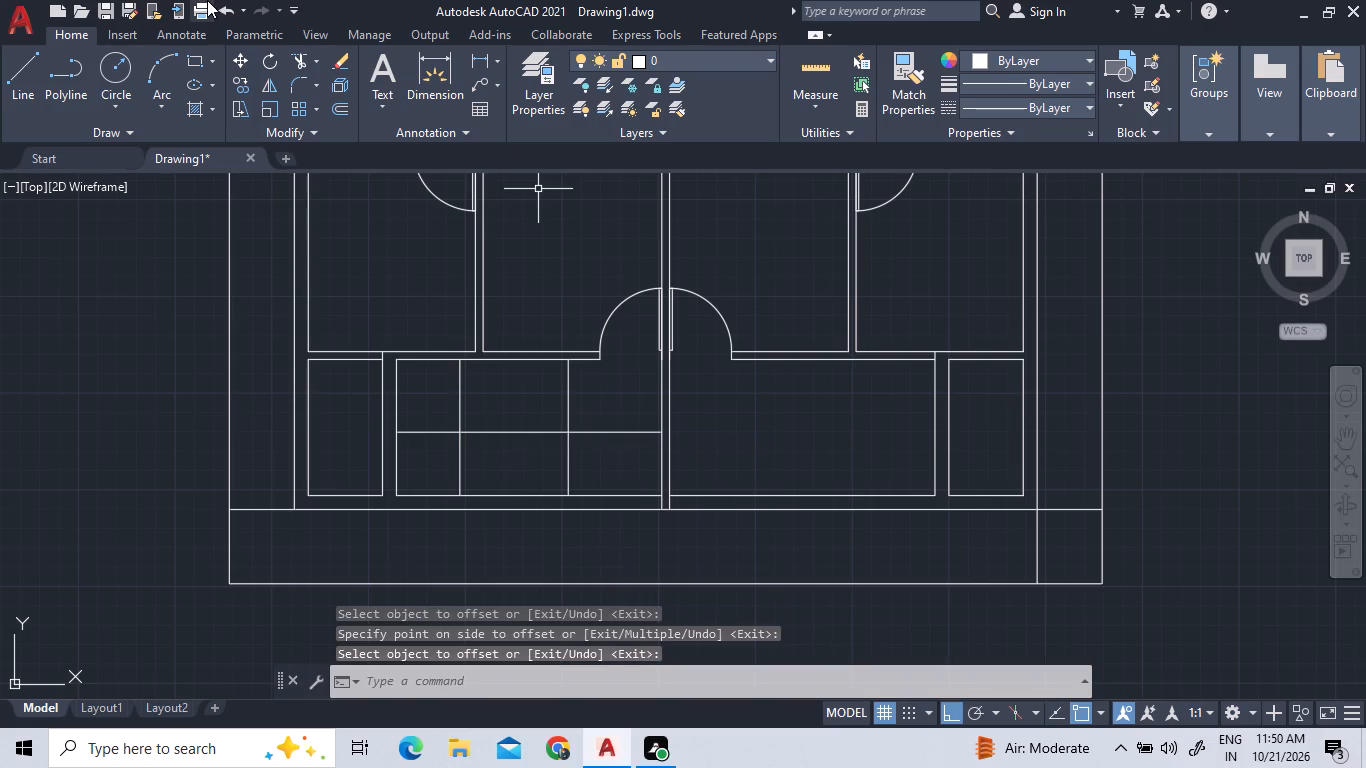
In the left unit's bottom room, trim the horizontal middle line on both outer sides of the two vertical stair lines.
left_click(302, 57)
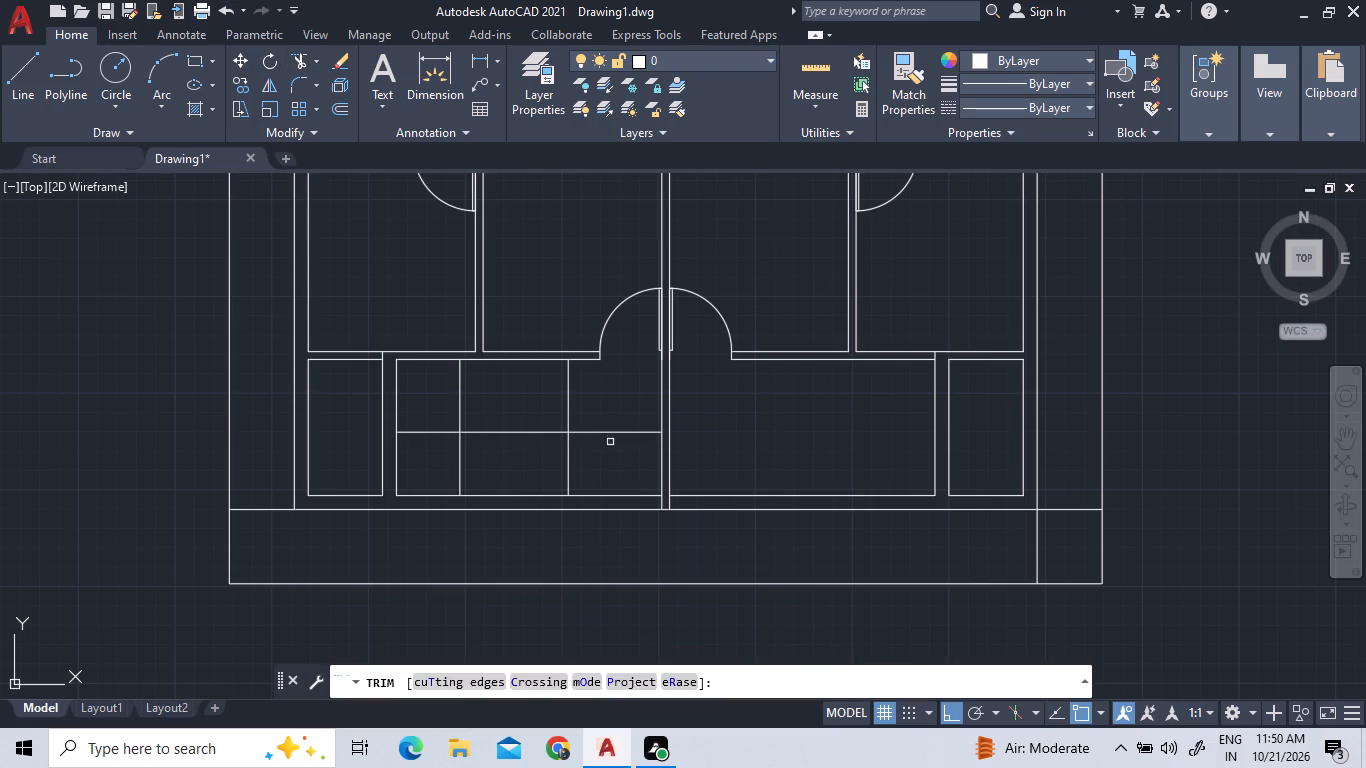
left_click(613, 436)
left_click(608, 395)
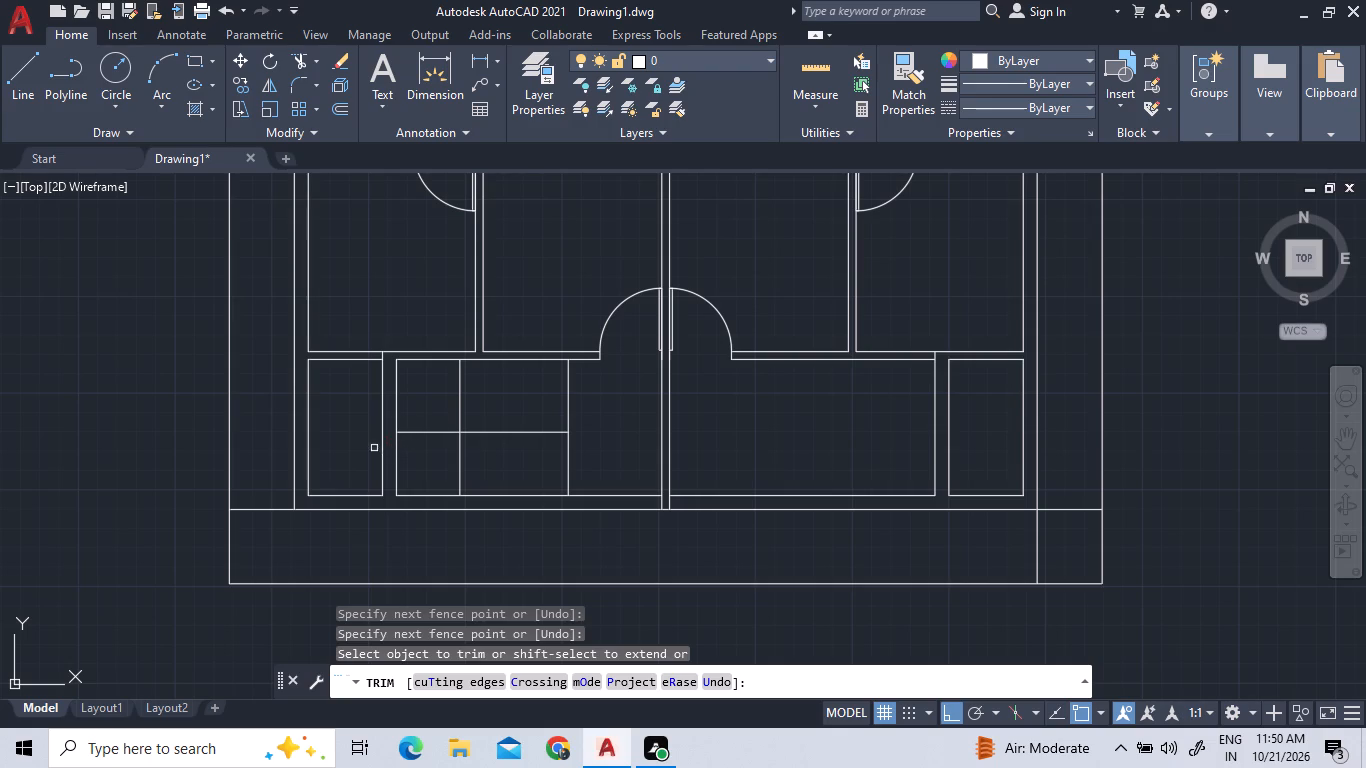
left_click(430, 431)
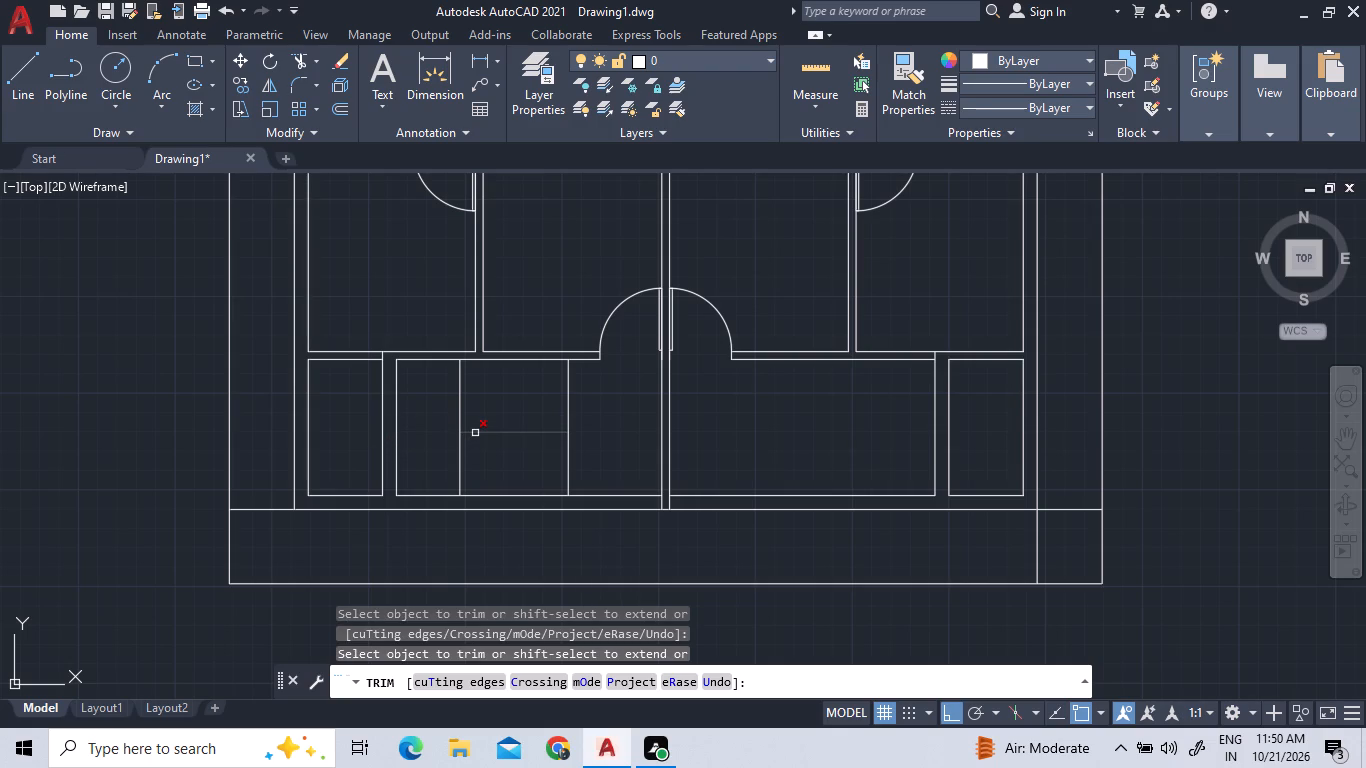
right_click(594, 444)
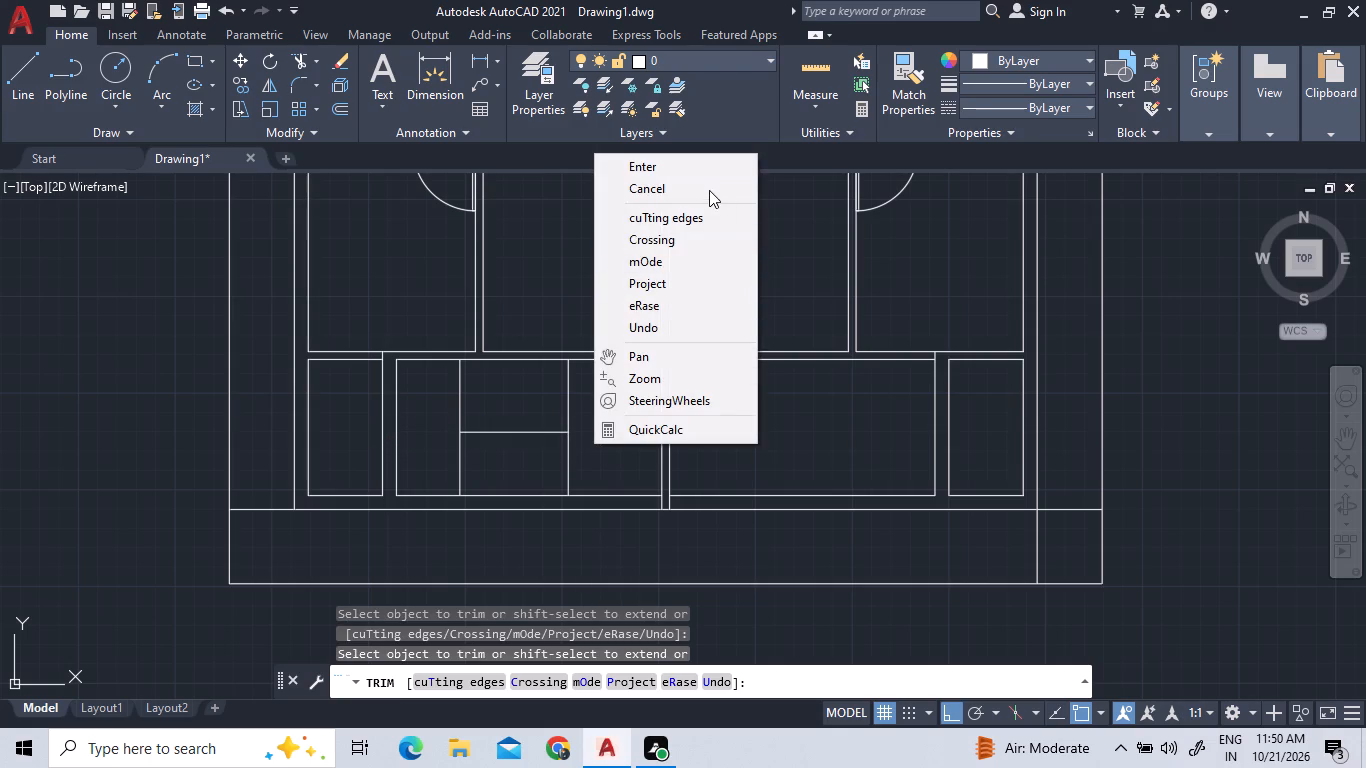
left_click(709, 190)
Offset both vertical end lines of the stair inward by 7".
left_click(334, 105)
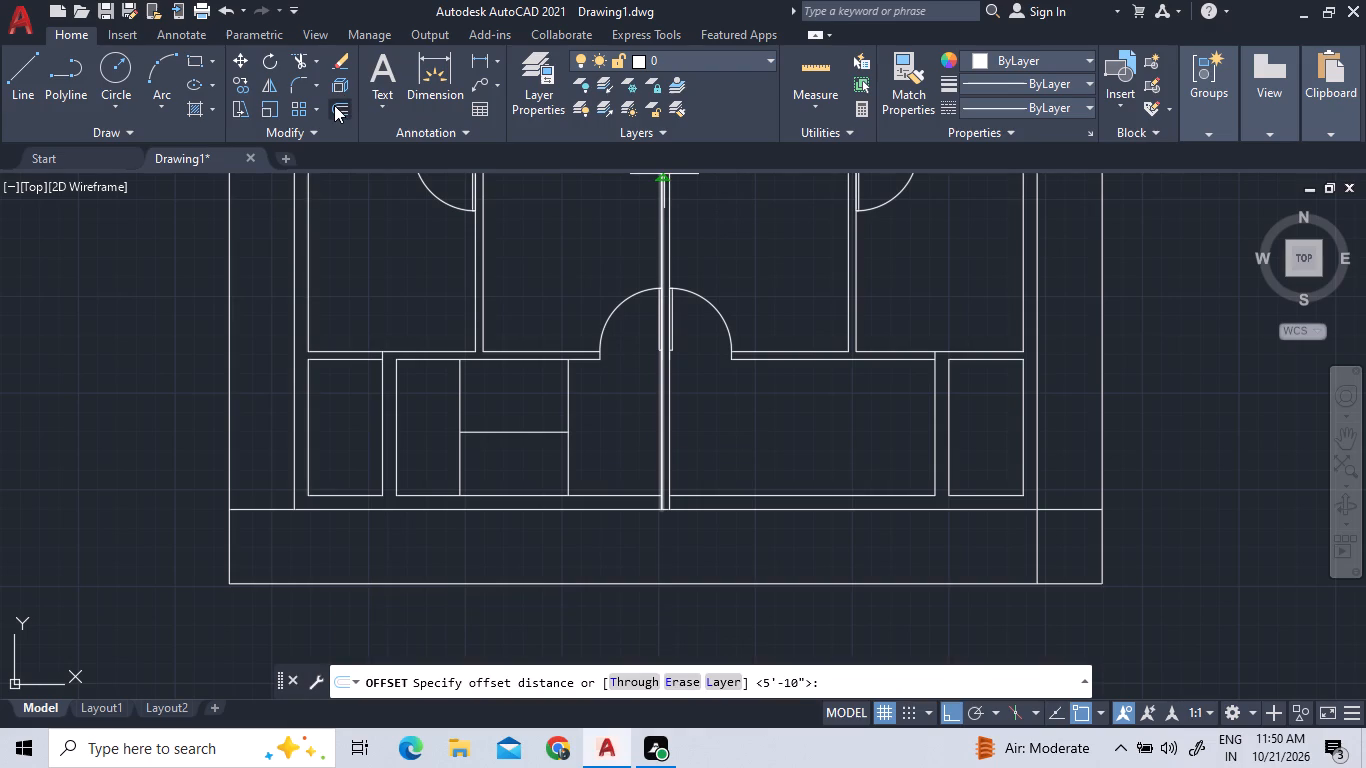
type("7\"")
key("Return")
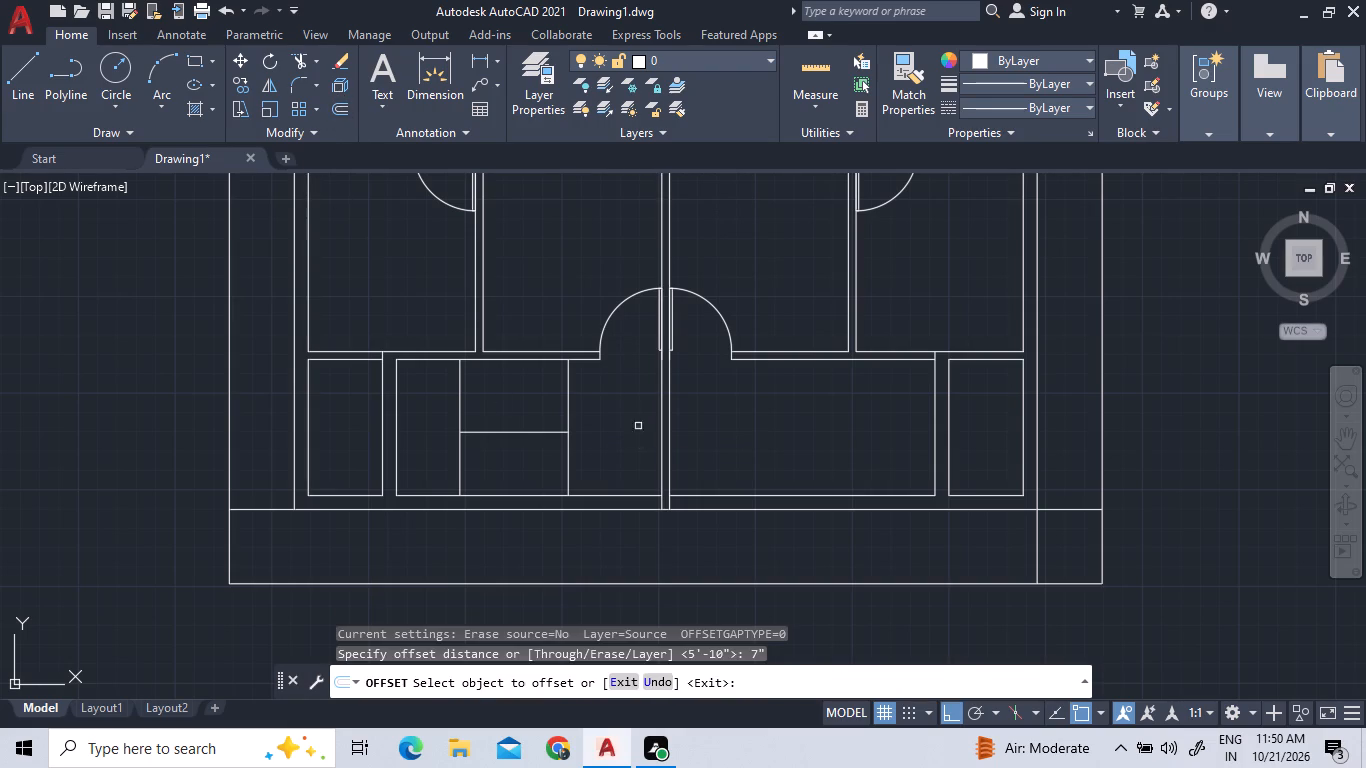
left_click(567, 405)
left_click(516, 392)
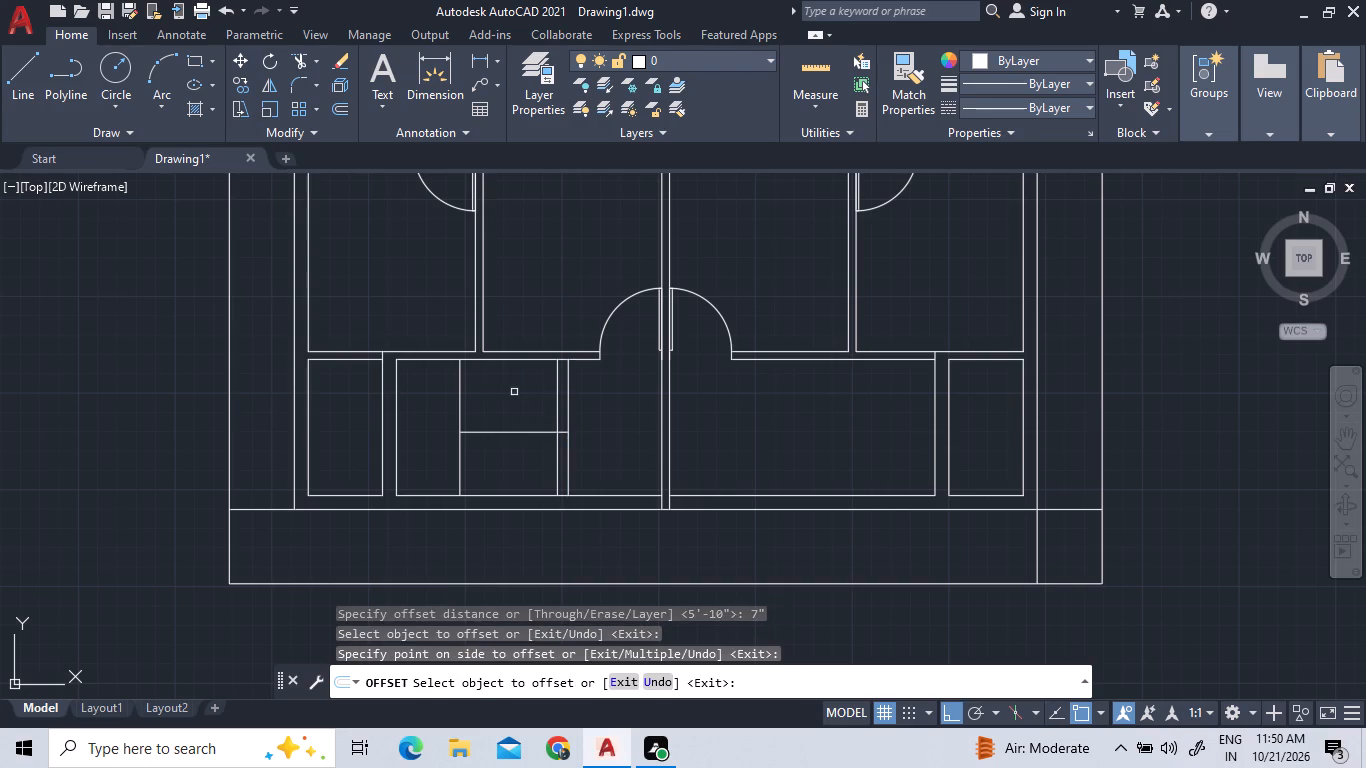
left_click(460, 391)
left_click(562, 405)
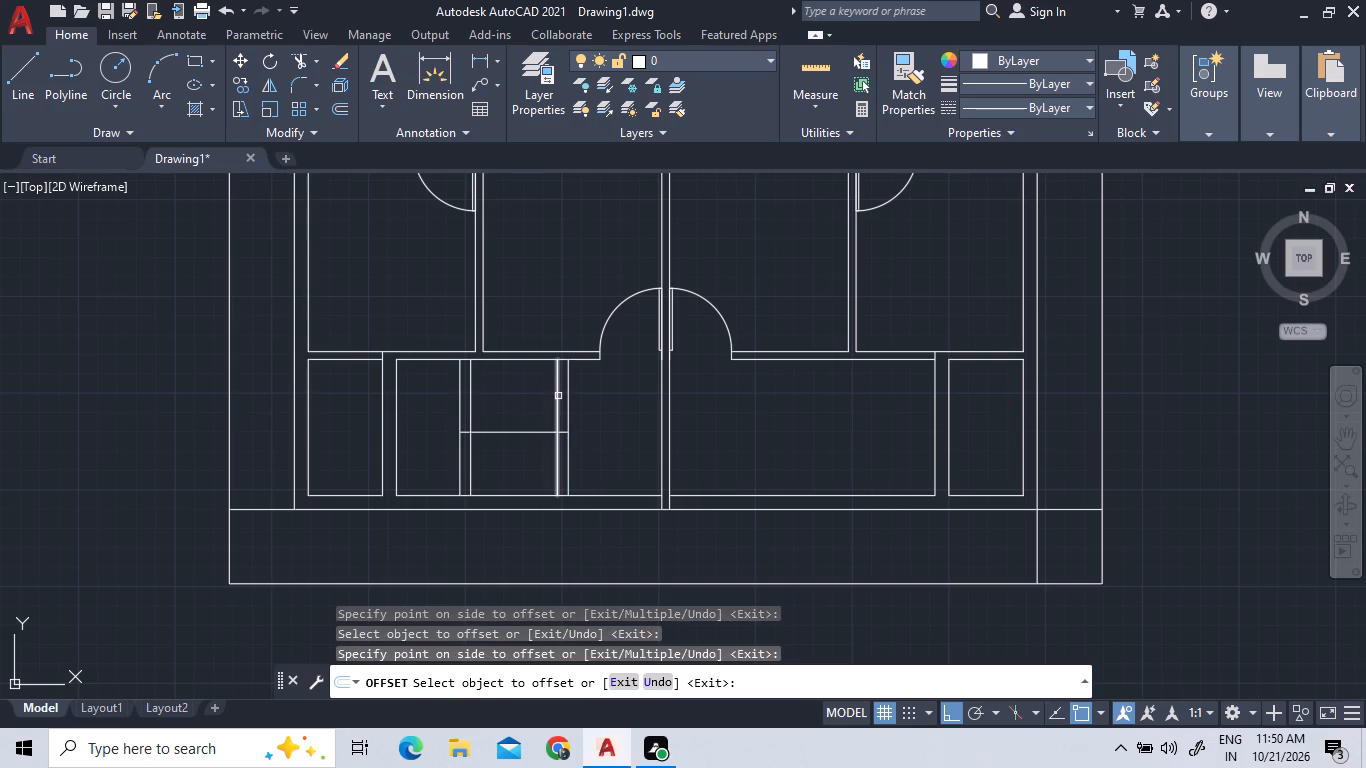
Continue 7" tread offsets one after another from the party-wall side, adding seven lines until the stair is filled.
left_click(558, 396)
left_click(534, 396)
left_click(547, 397)
left_click(527, 395)
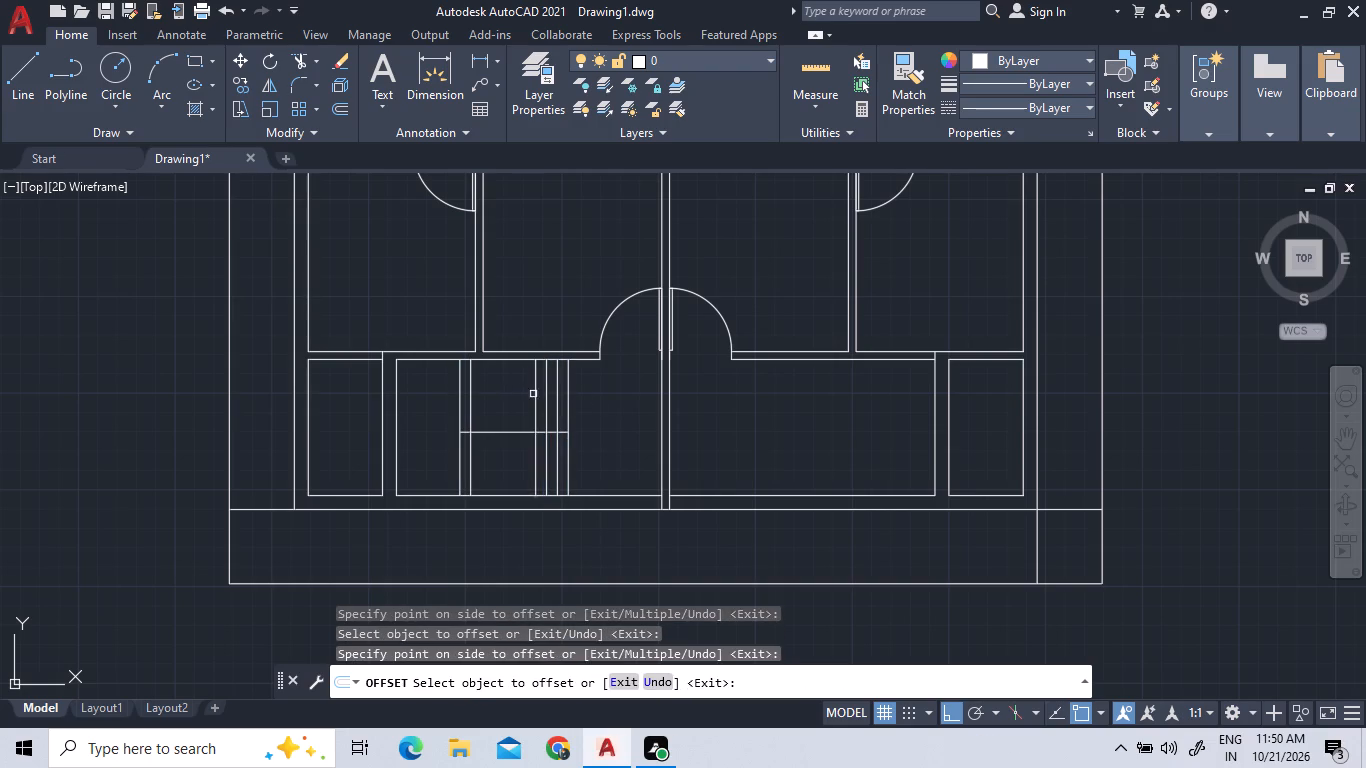
left_click(536, 394)
left_click(463, 395)
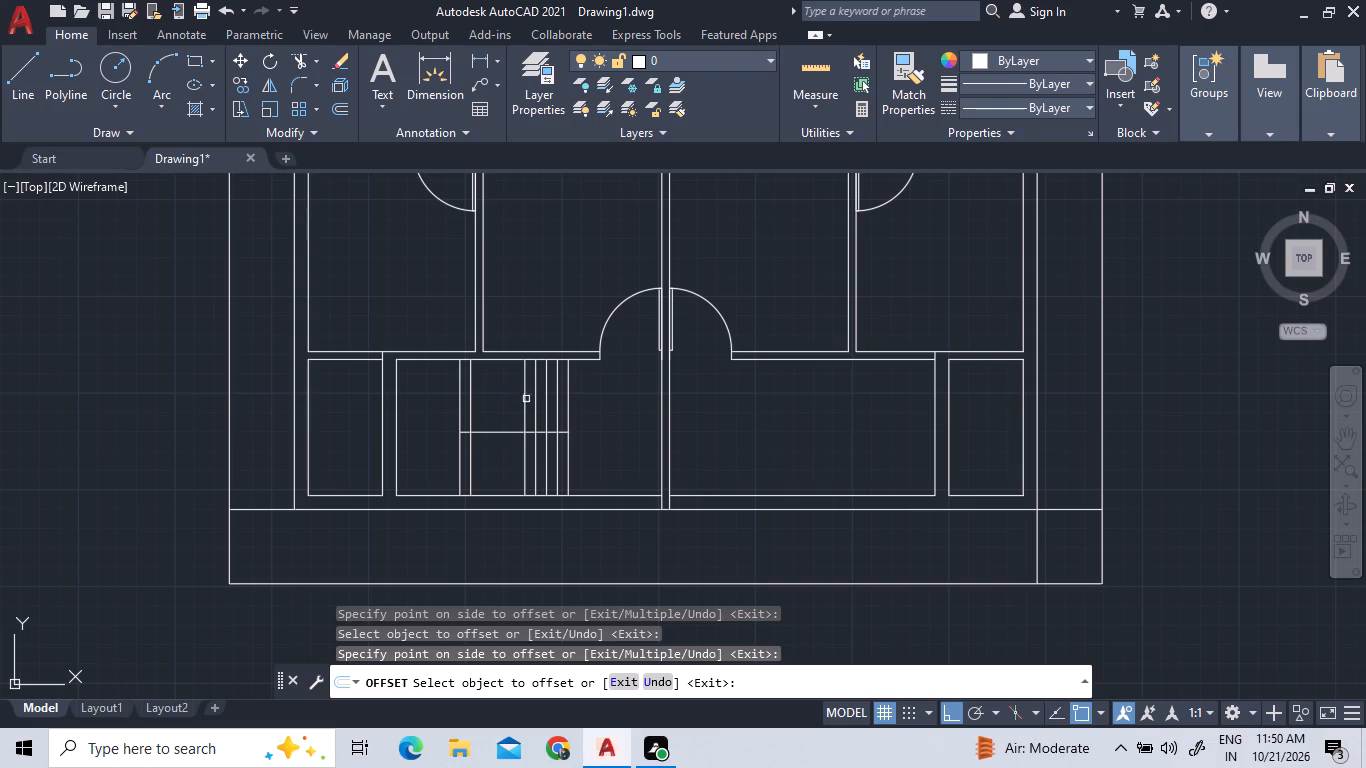
left_click(525, 395)
left_click(500, 395)
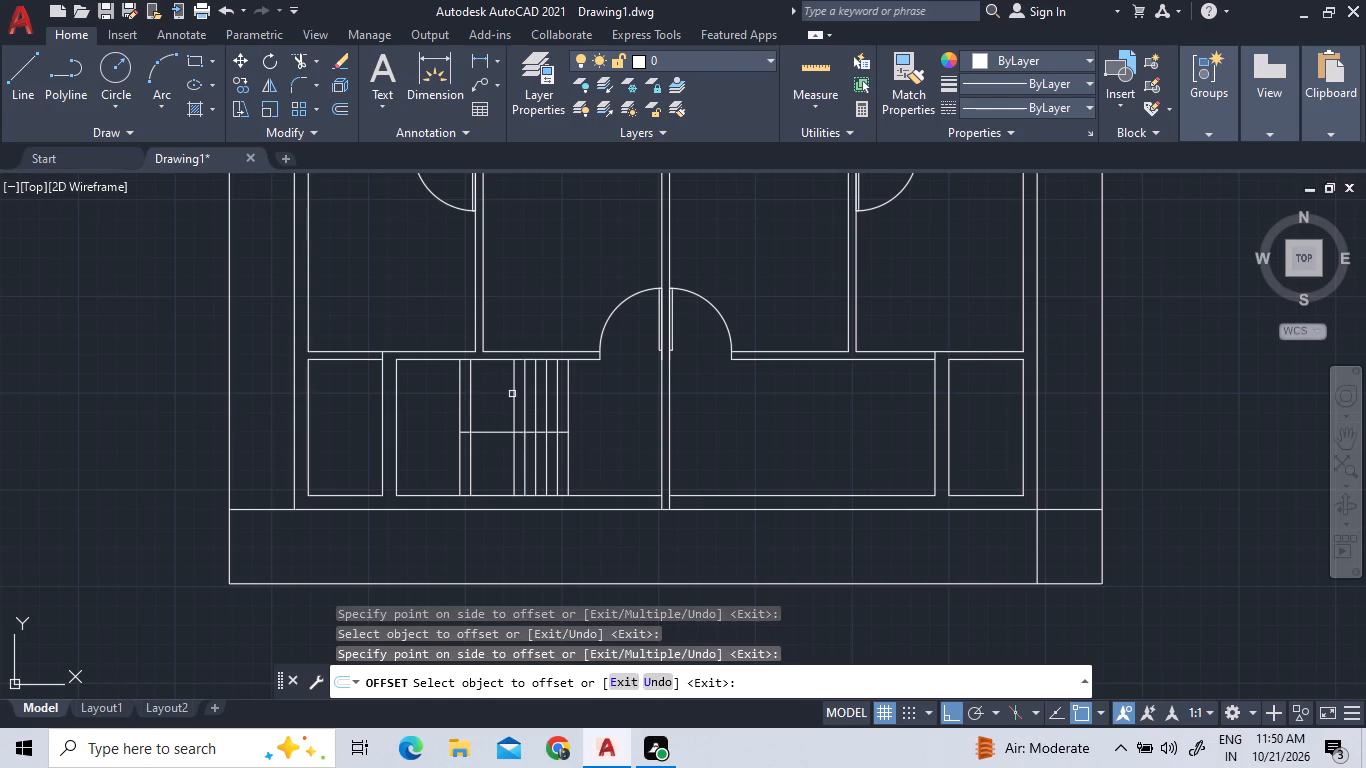
left_click(515, 394)
left_click(499, 391)
left_click(499, 391)
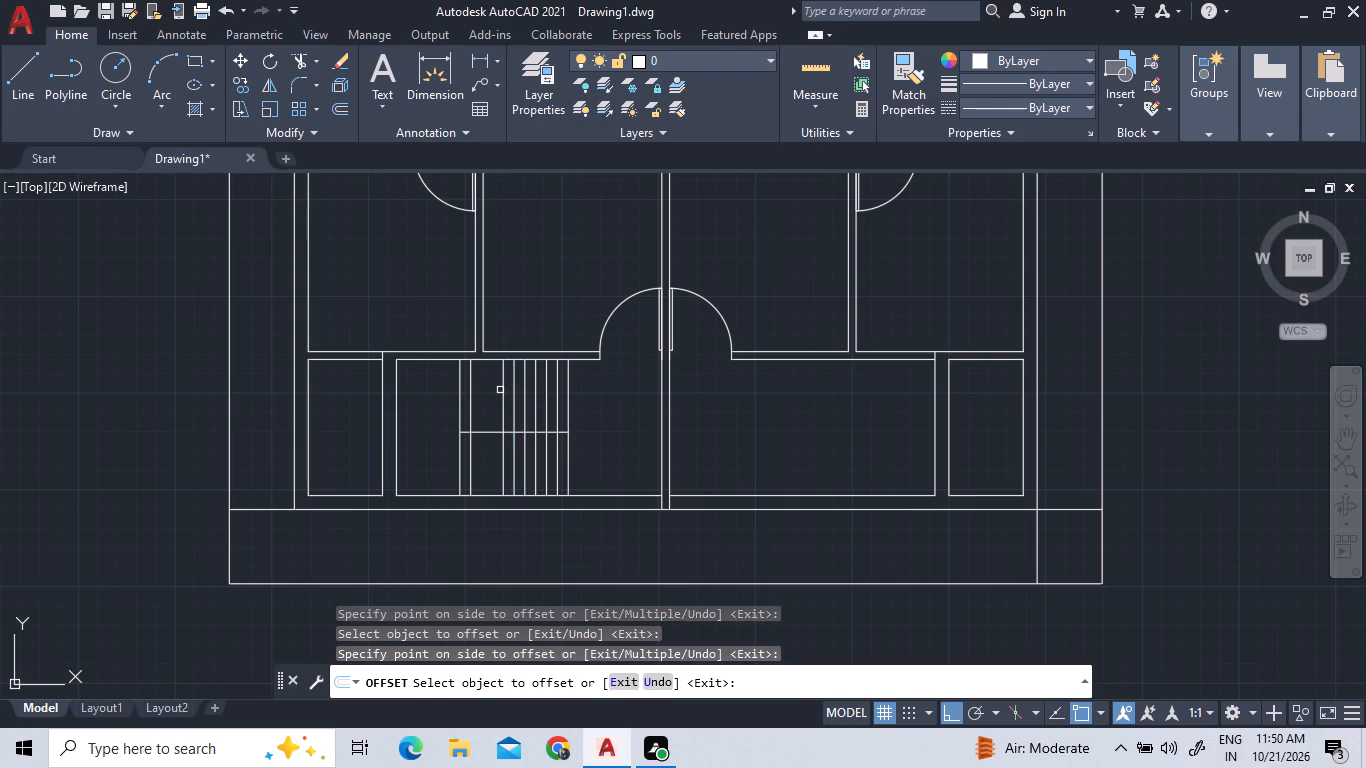
left_click(500, 390)
left_click(500, 390)
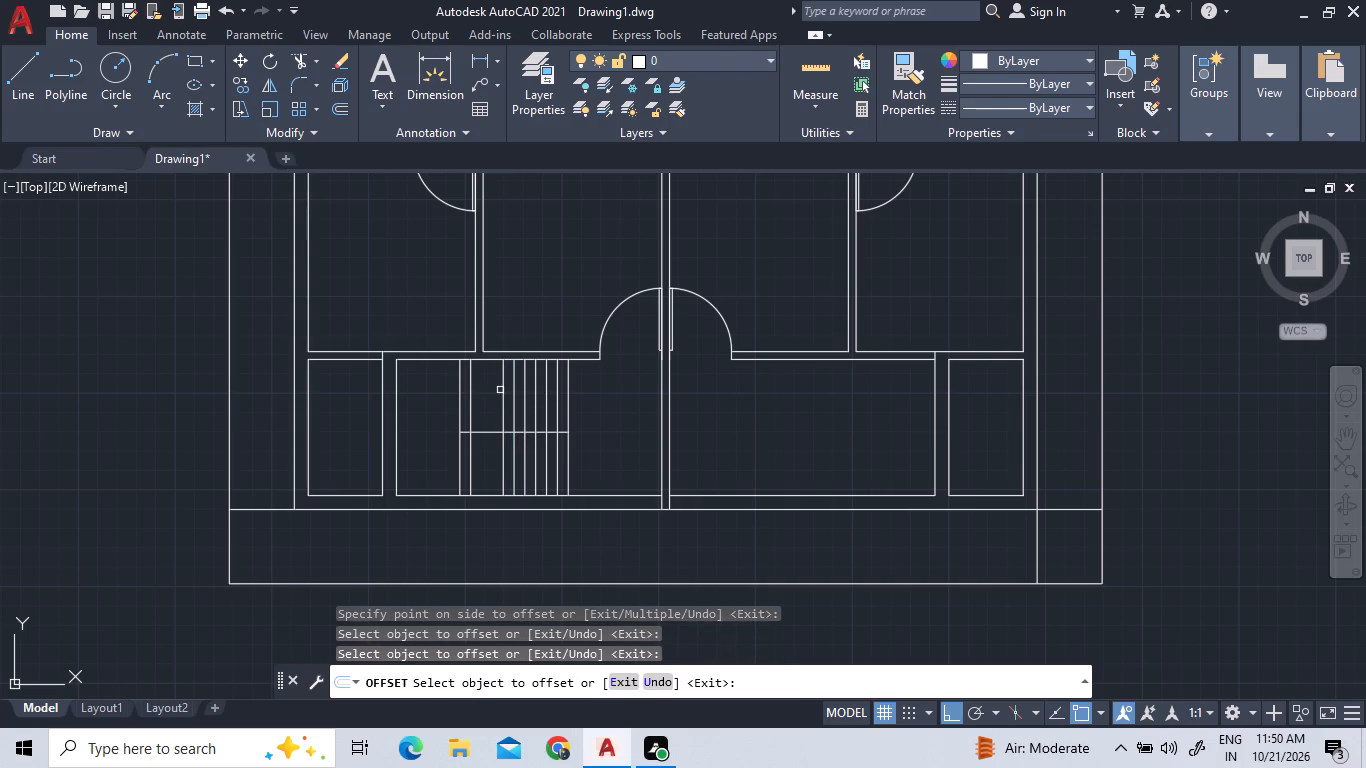
left_click(506, 390)
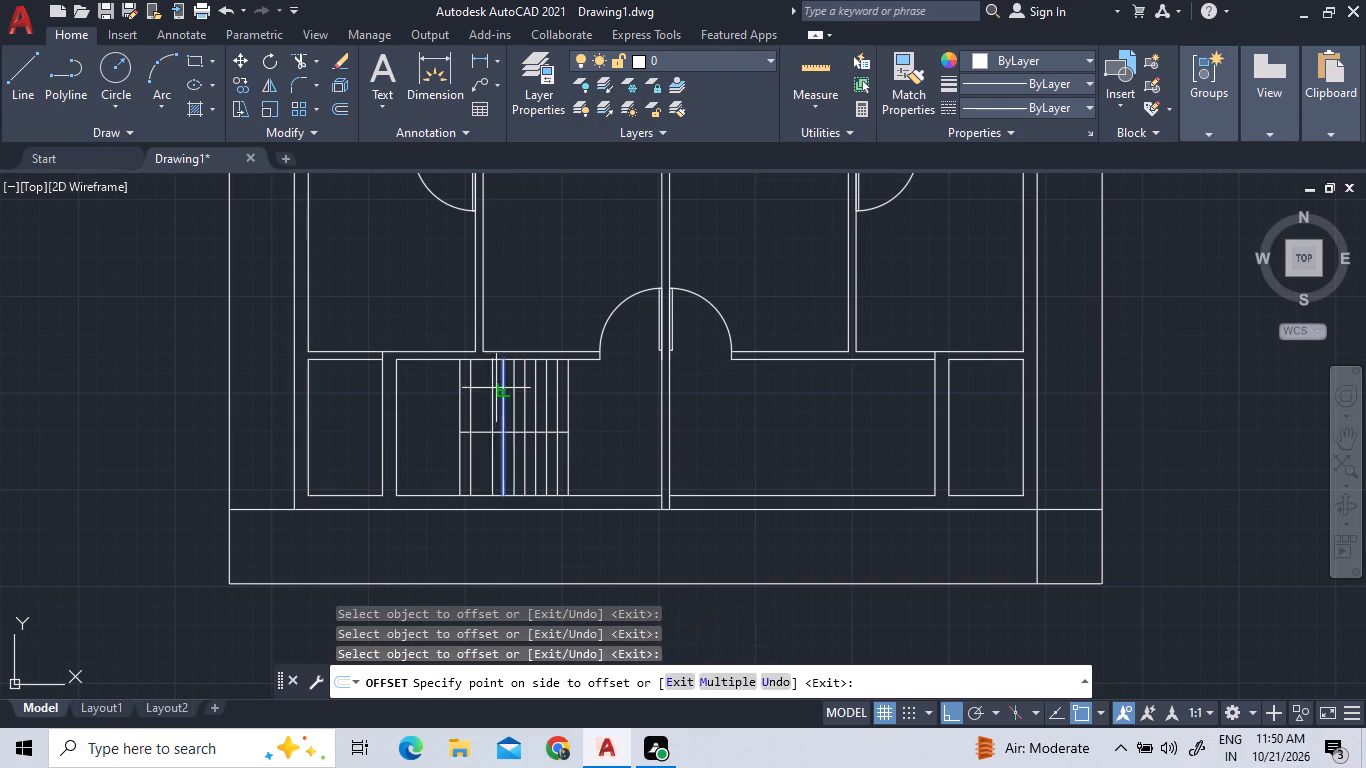
left_click(491, 387)
left_click(491, 387)
left_click(495, 388)
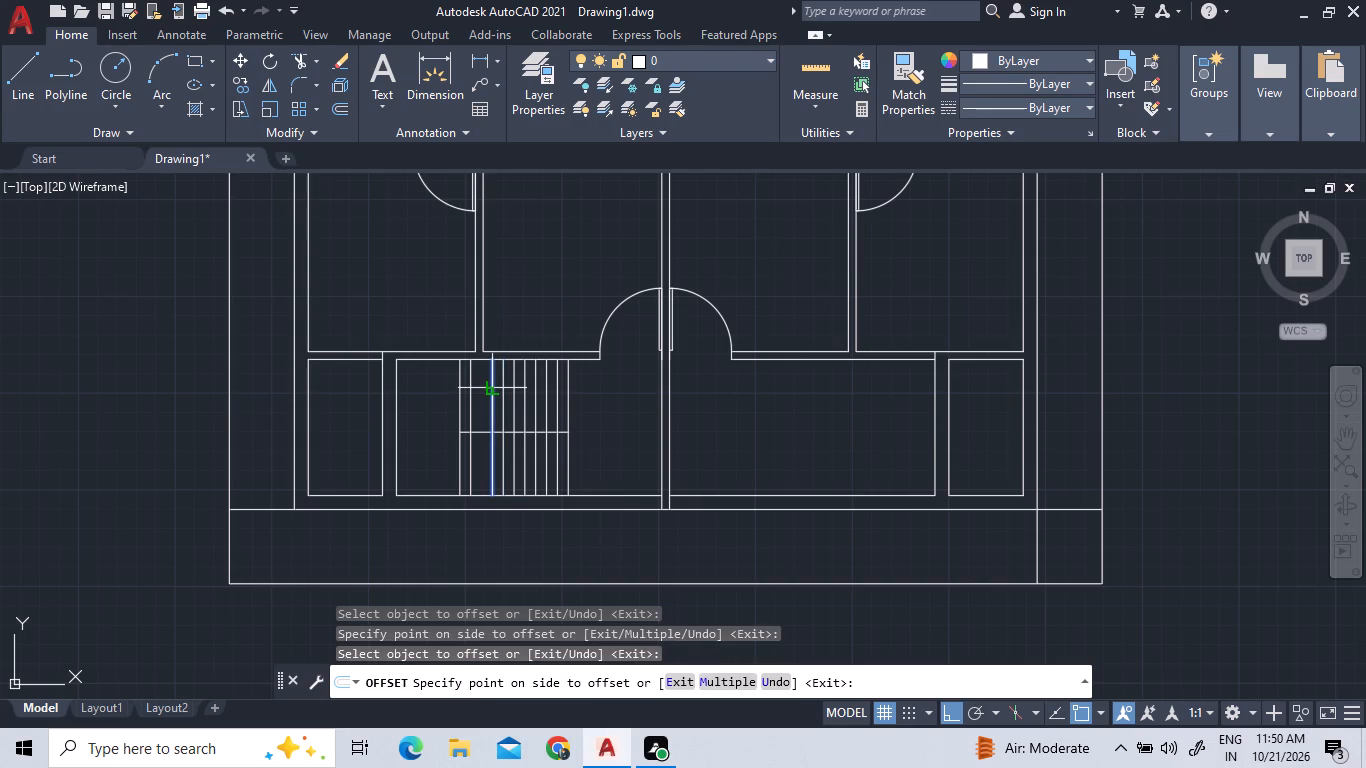
left_click(478, 388)
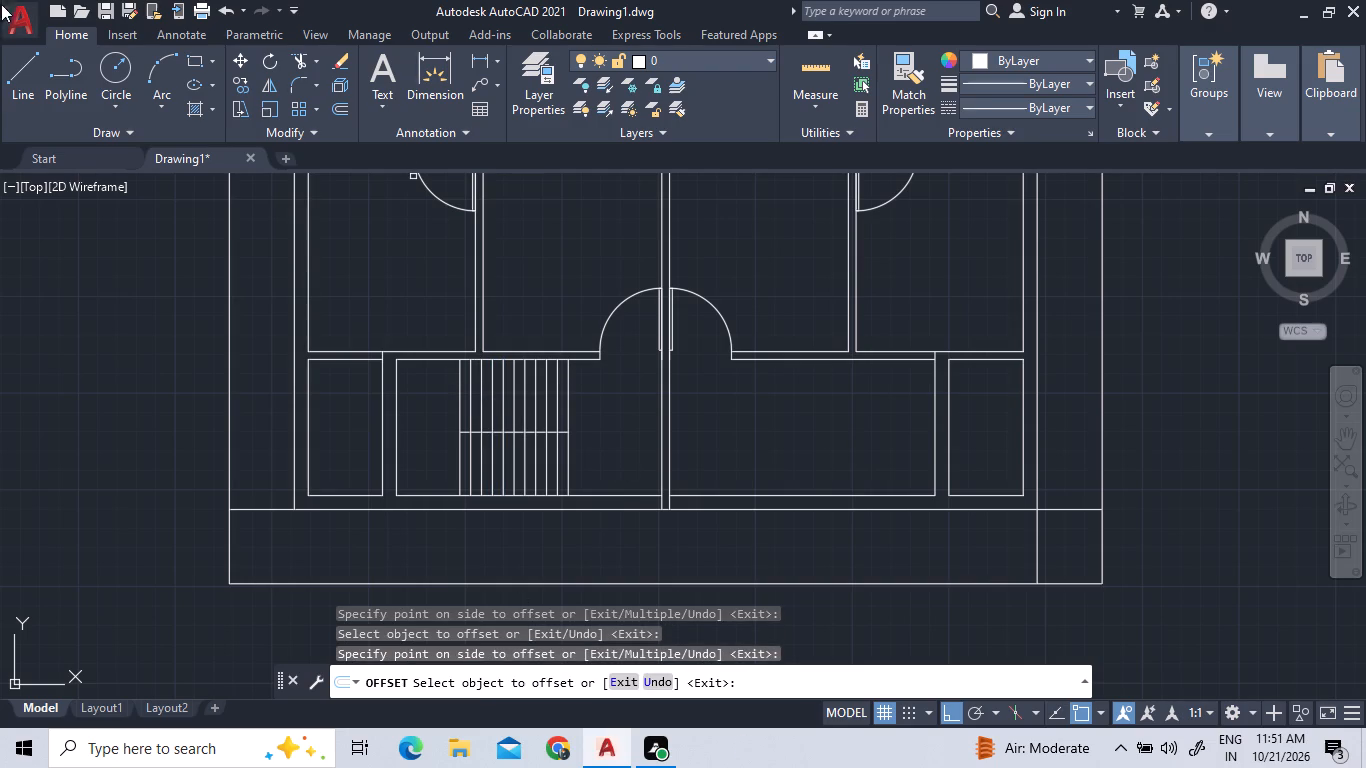
Draw a direction arrow line from beside the stair horizontally into the lower flight, ending with a short diagonal arrowhead stroke up to the adjacent tread.
left_click(15, 61)
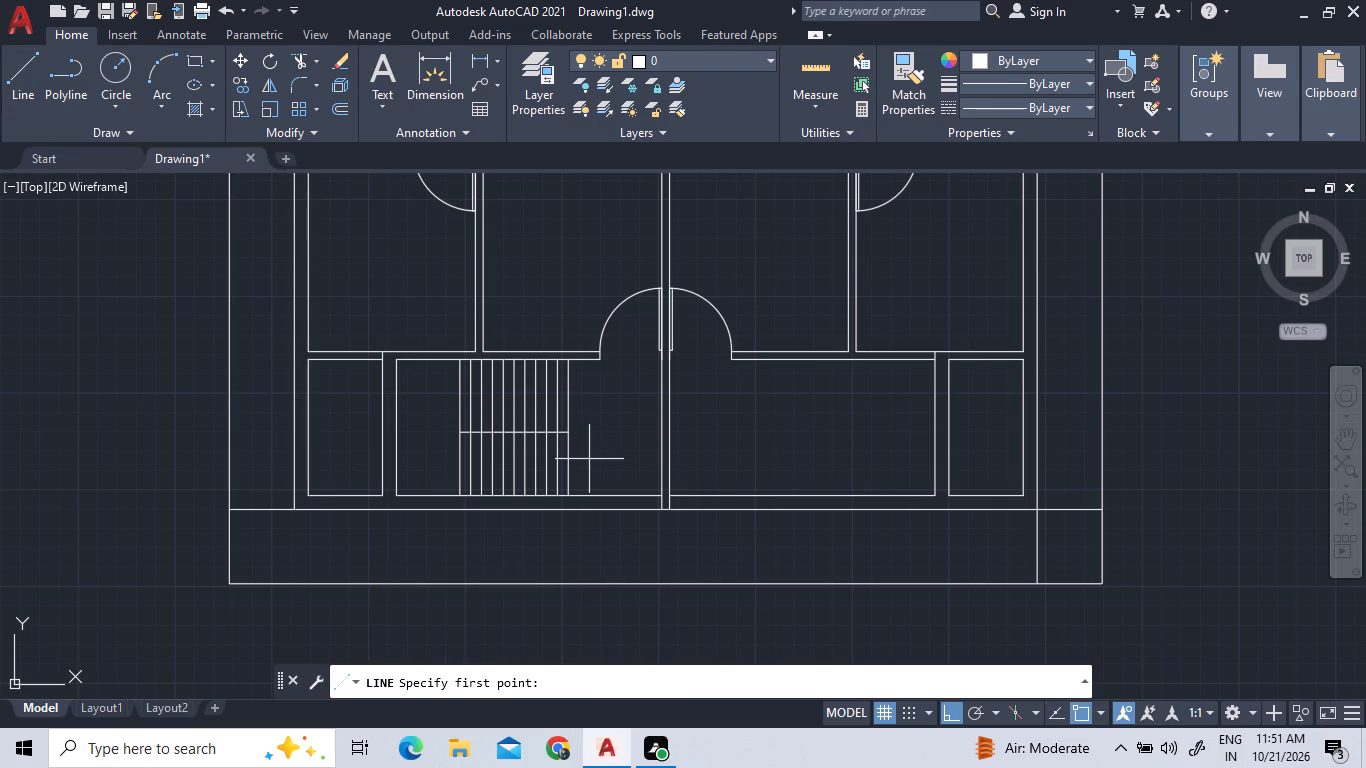
left_click(589, 459)
scroll(499, 459, "up", 3)
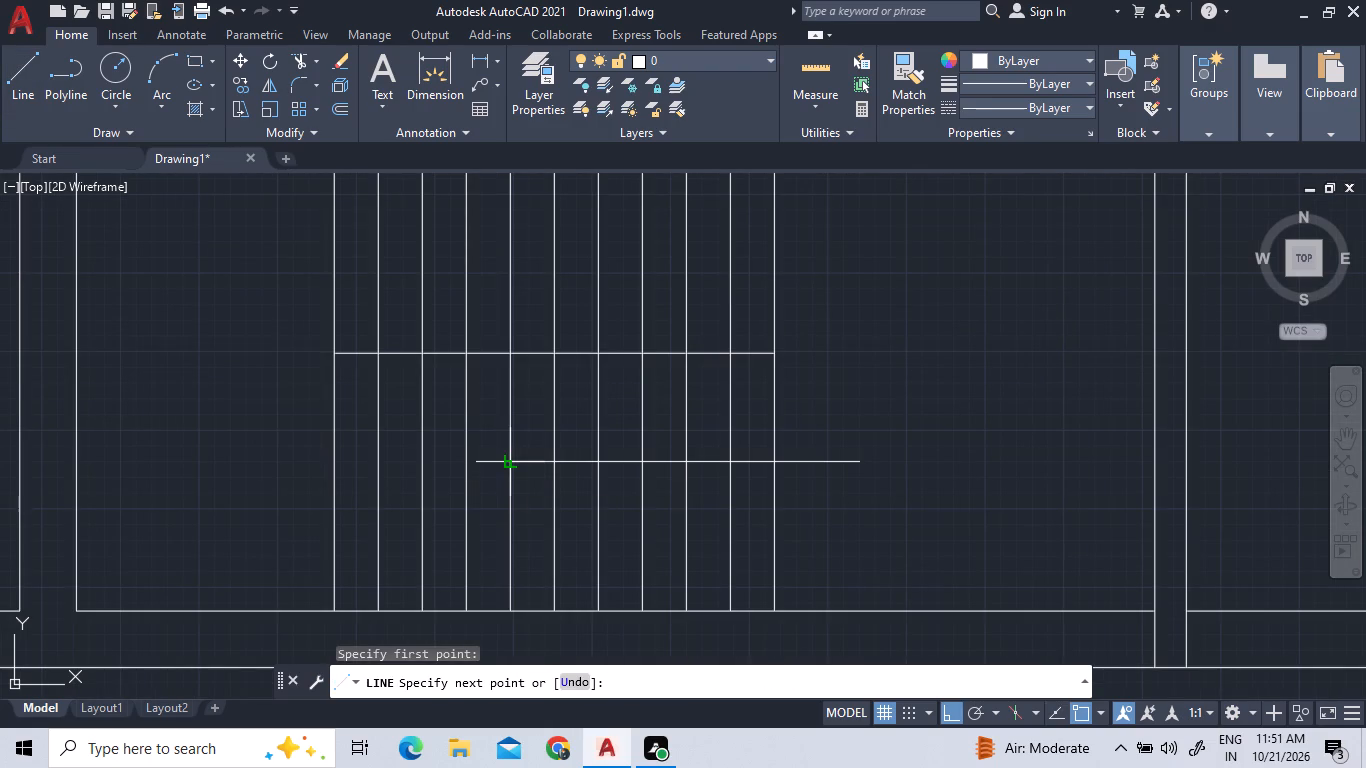
left_click(513, 464)
left_click(552, 427)
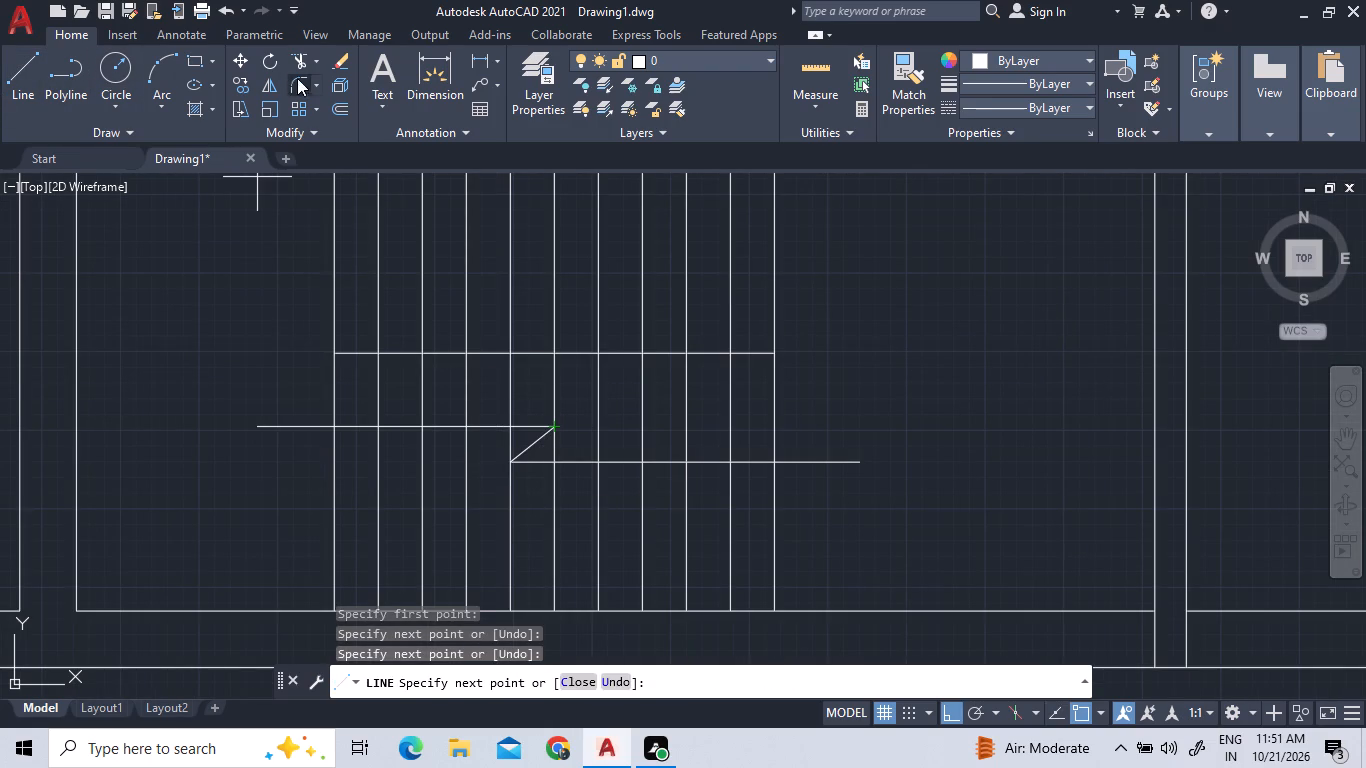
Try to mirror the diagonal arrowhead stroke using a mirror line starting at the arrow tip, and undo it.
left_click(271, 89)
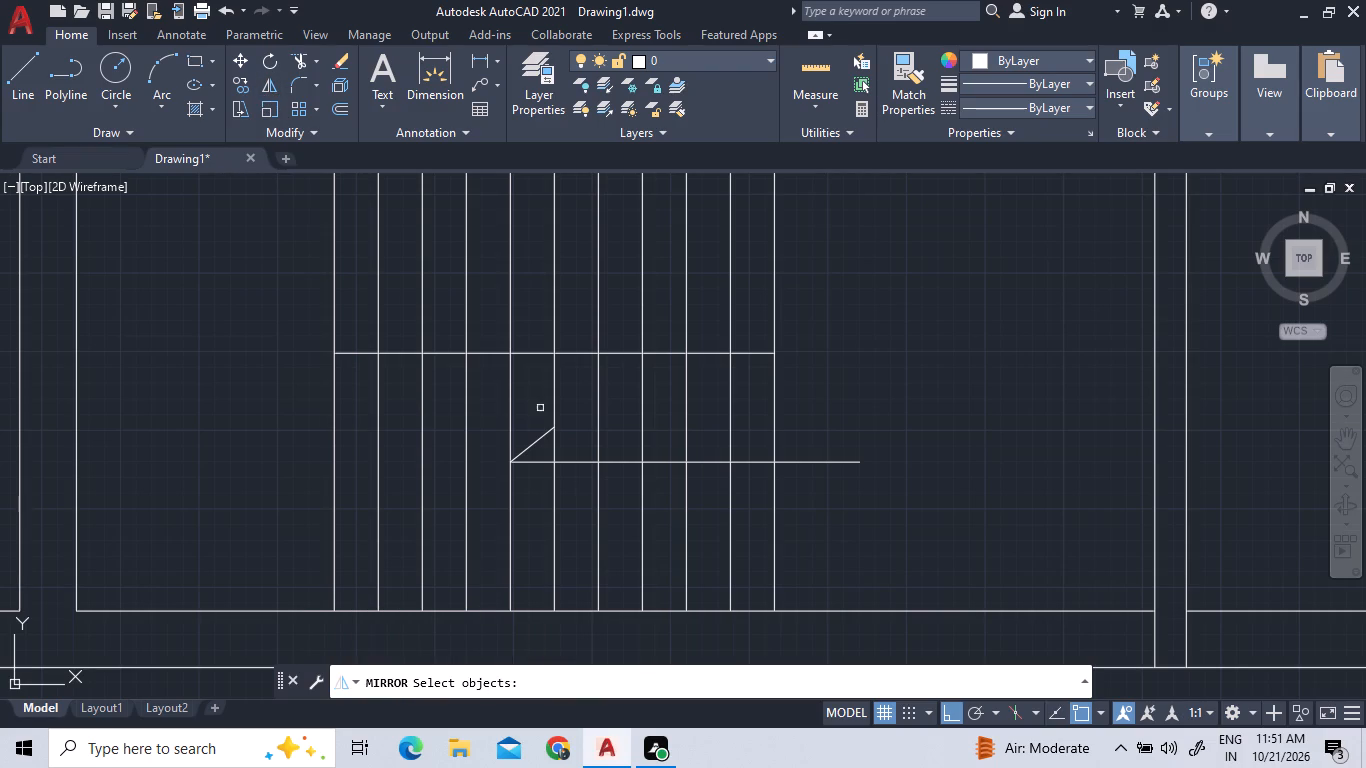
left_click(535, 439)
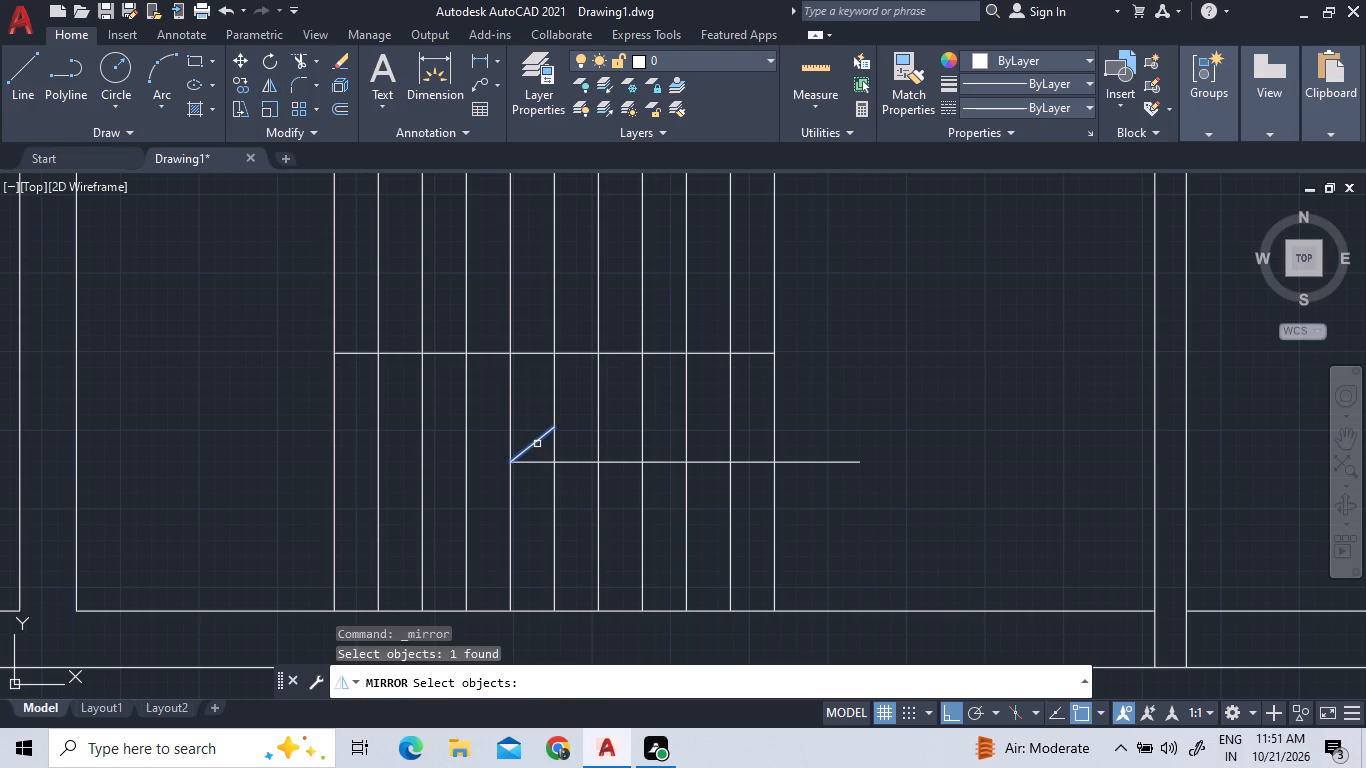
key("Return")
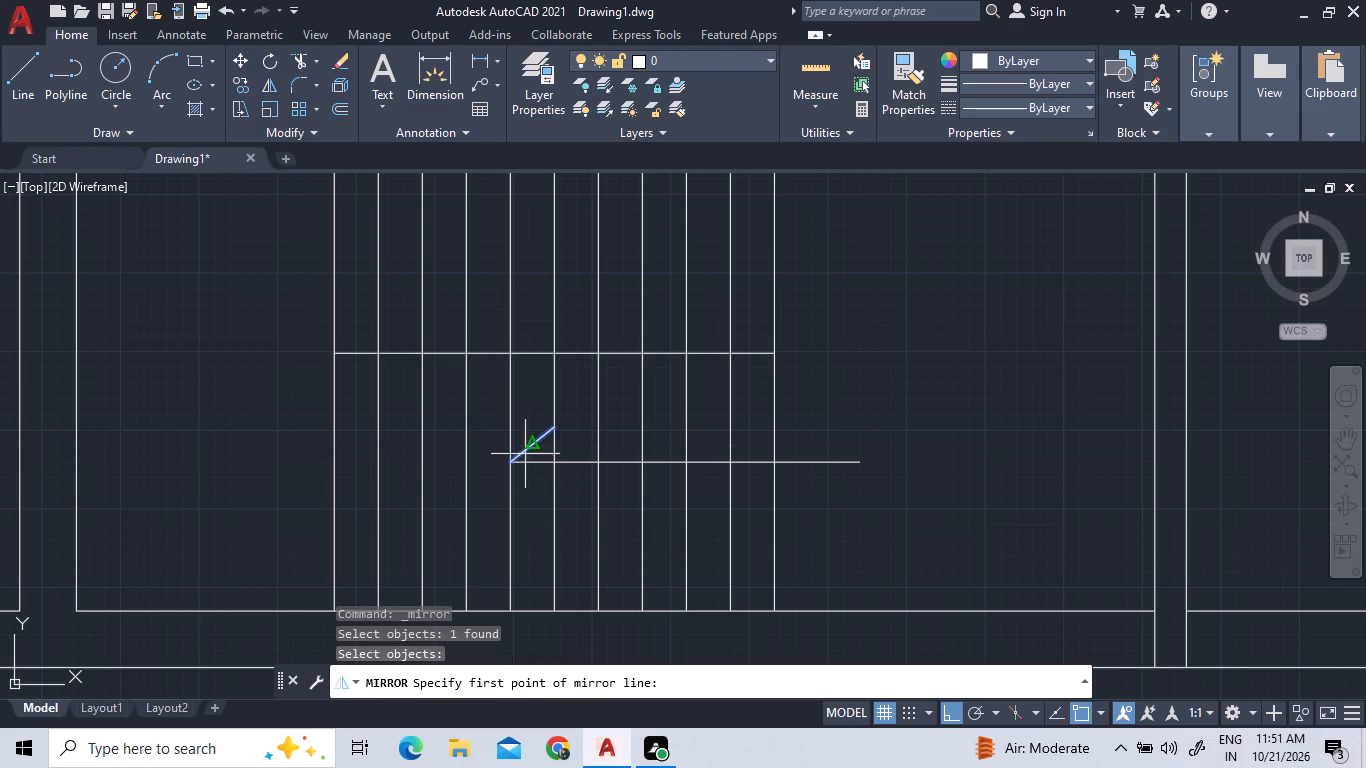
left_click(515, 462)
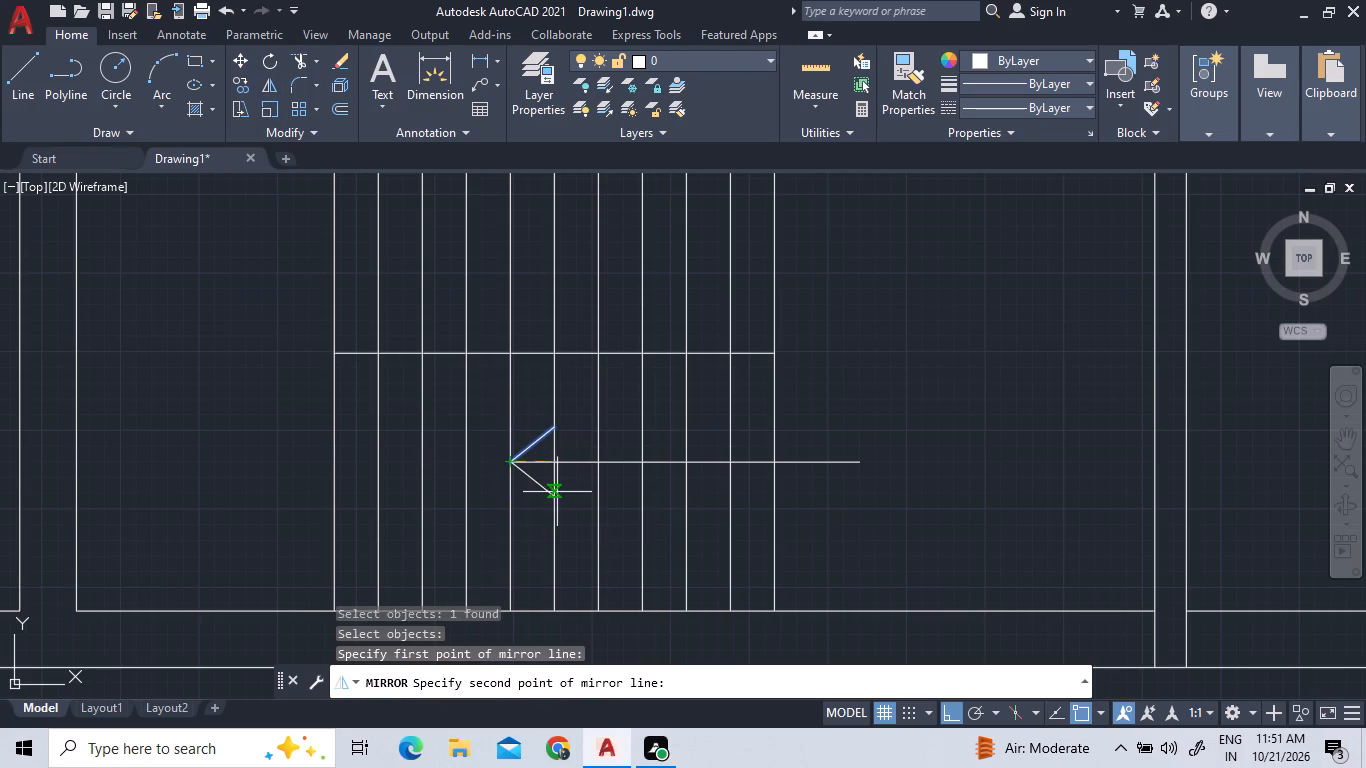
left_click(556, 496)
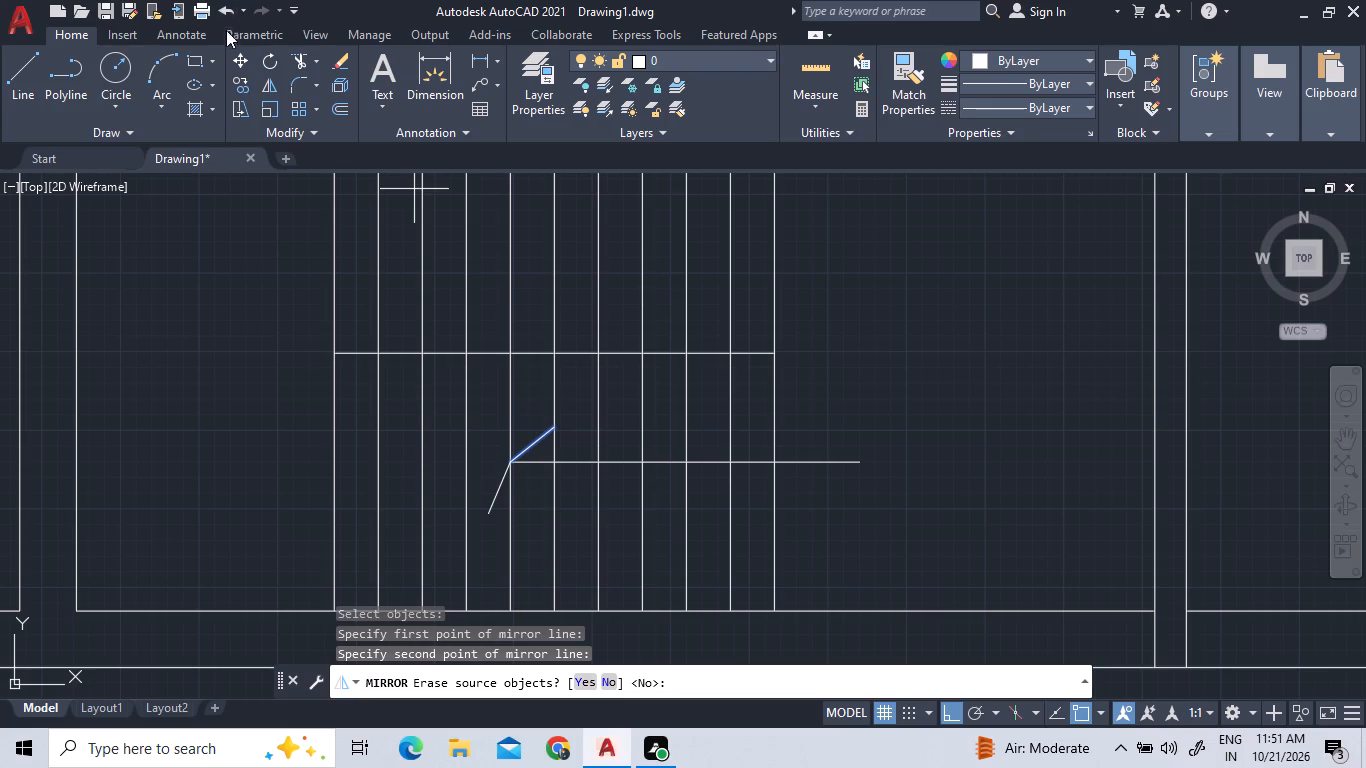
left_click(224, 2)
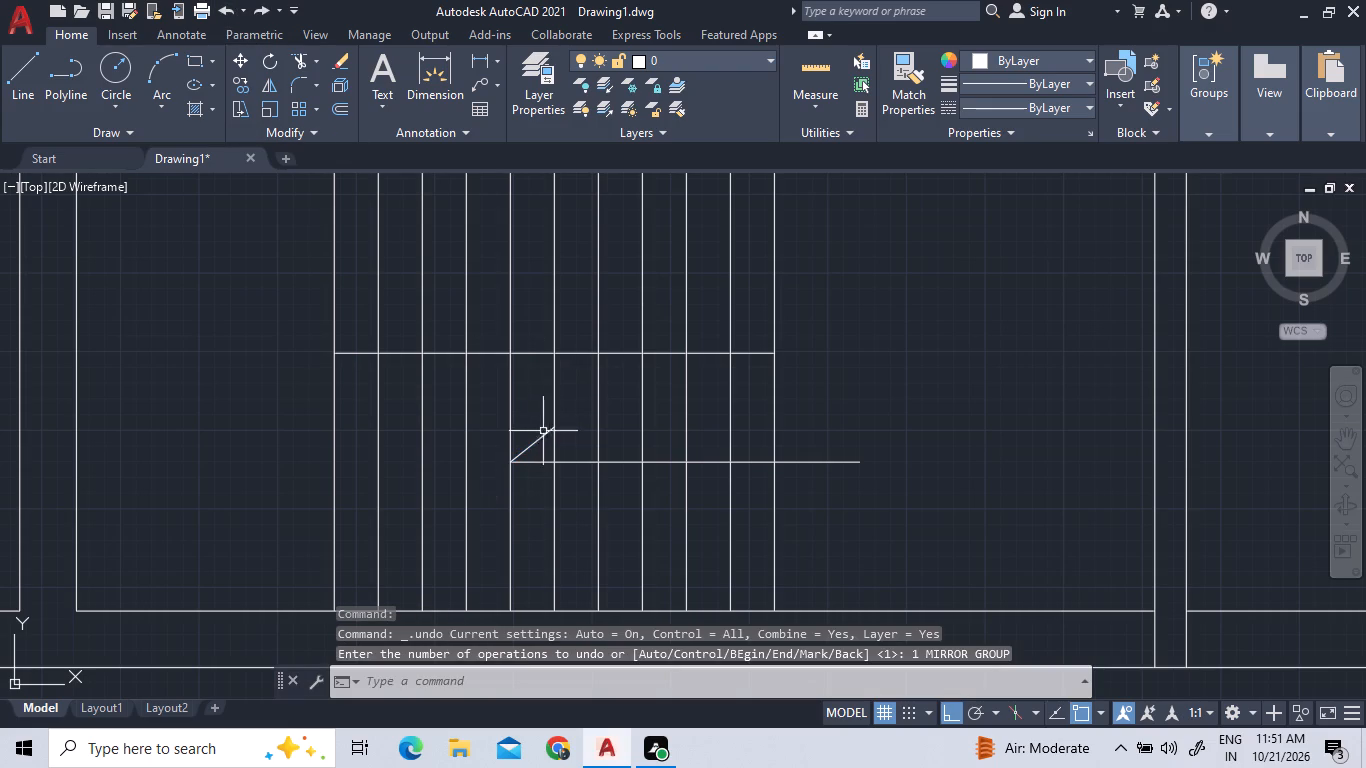
Mirror the diagonal arrowhead stroke about a line through the arrow tip, keeping the source stroke.
left_click(536, 441)
left_click(267, 81)
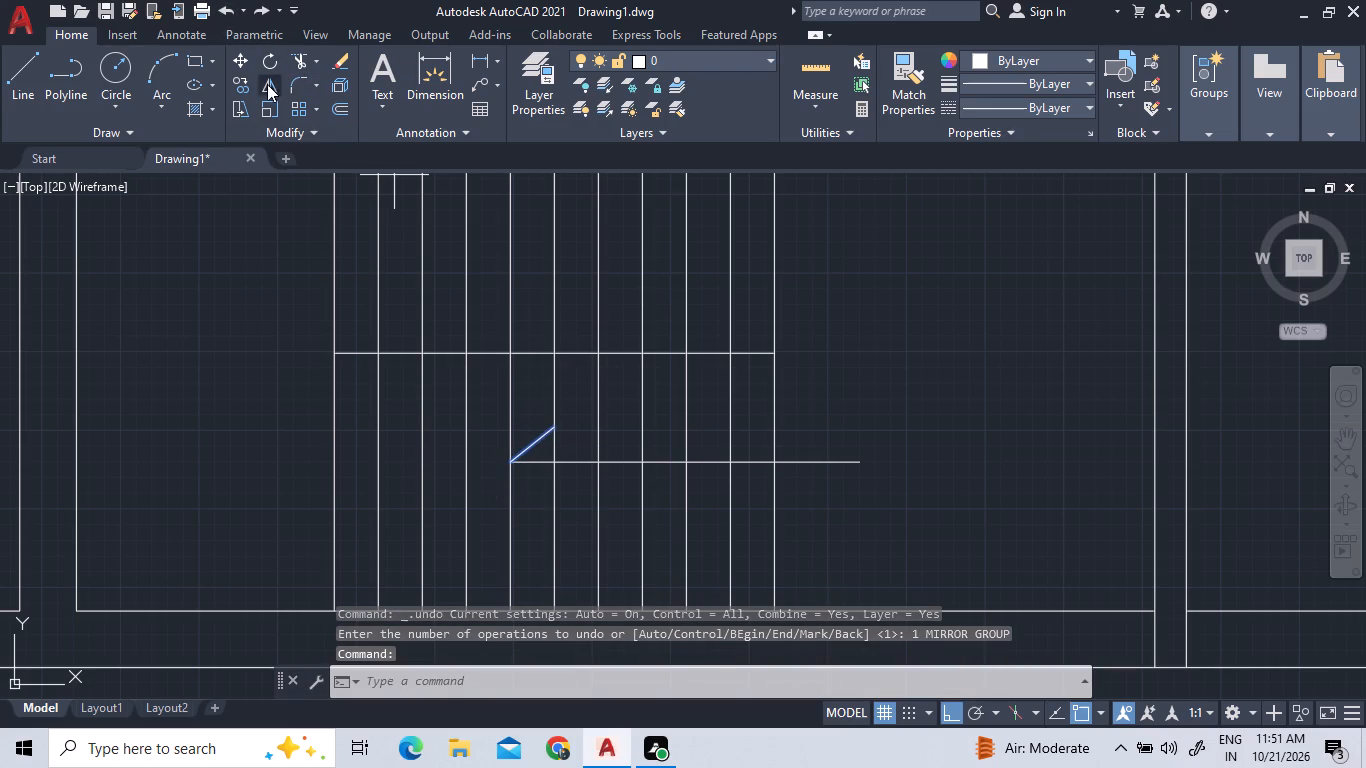
left_click_drag(511, 466, 520, 471)
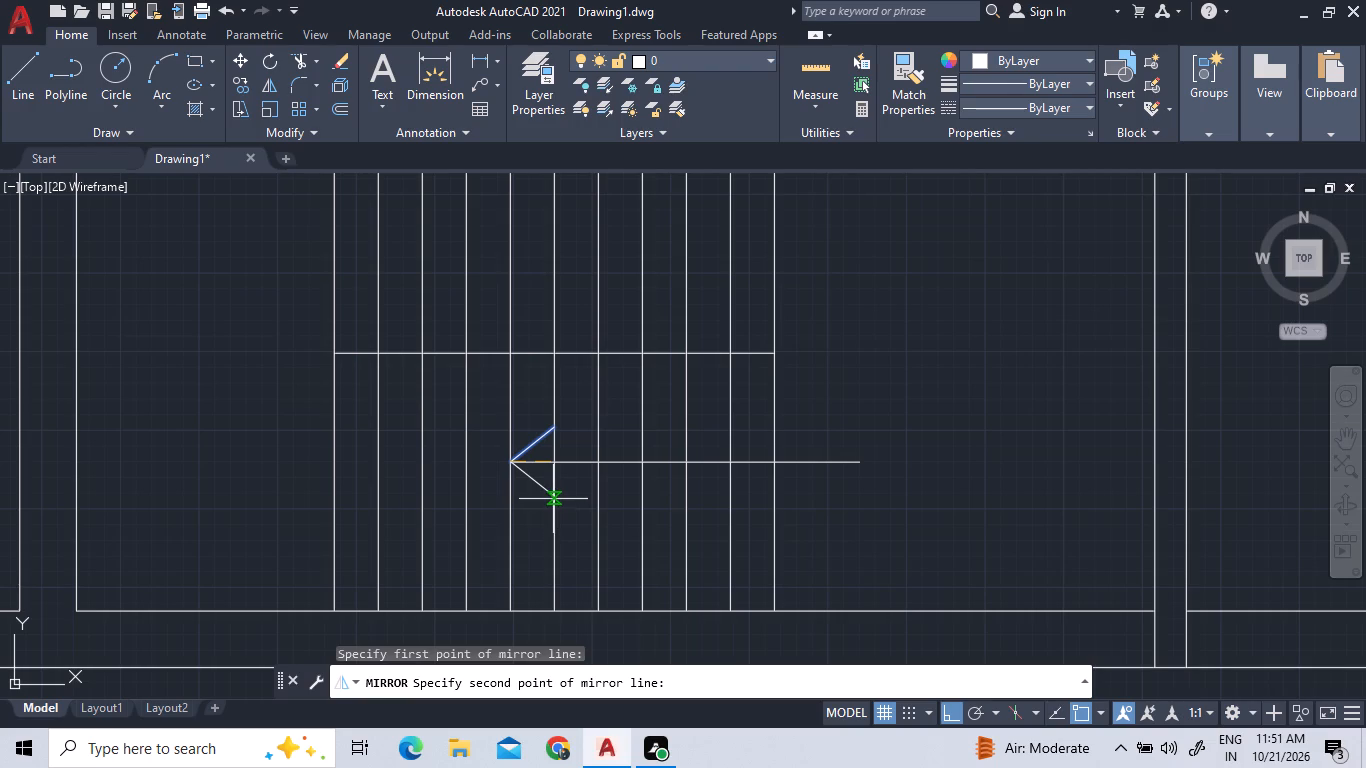
left_click(553, 499)
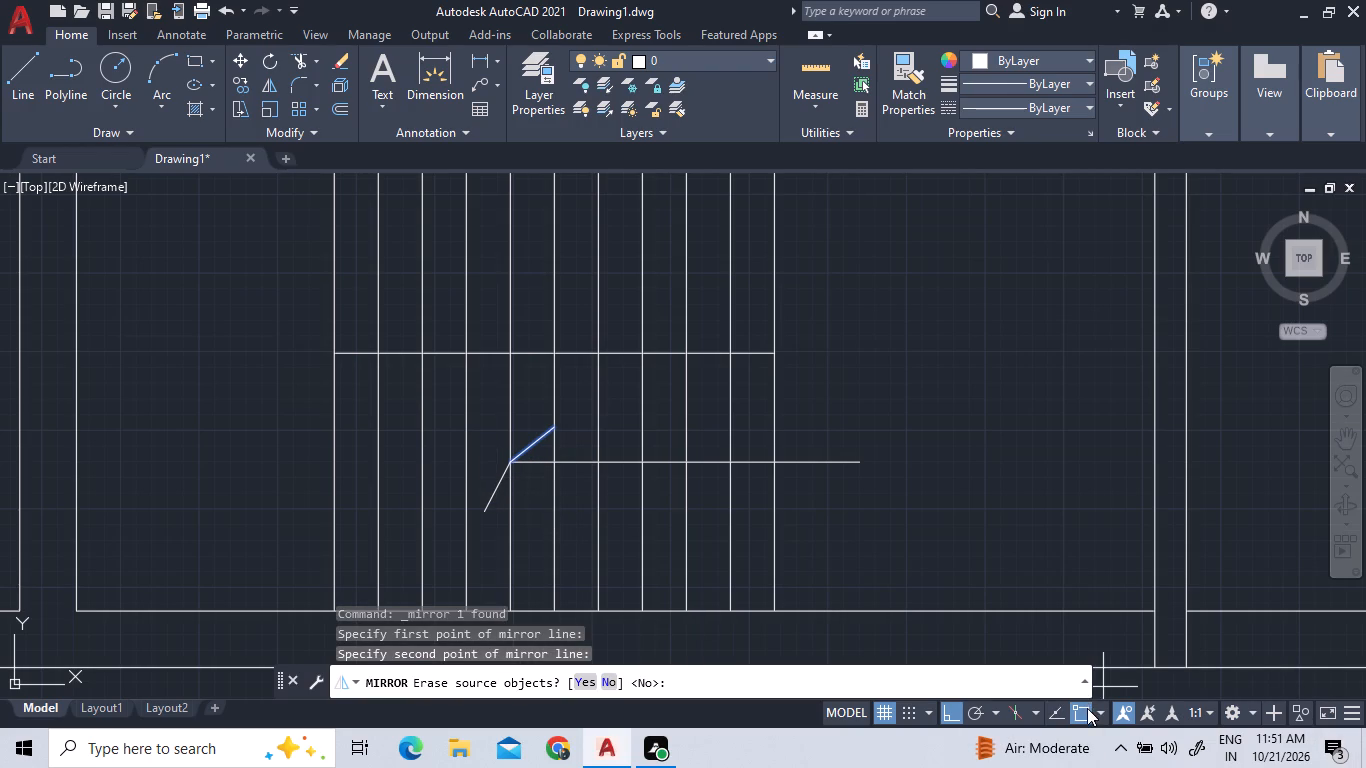
left_click(493, 489)
left_click(610, 682)
Rotate the mirrored stroke a quarter turn counterclockwise about the arrow tip to form the lower side of the arrowhead.
left_click(499, 487)
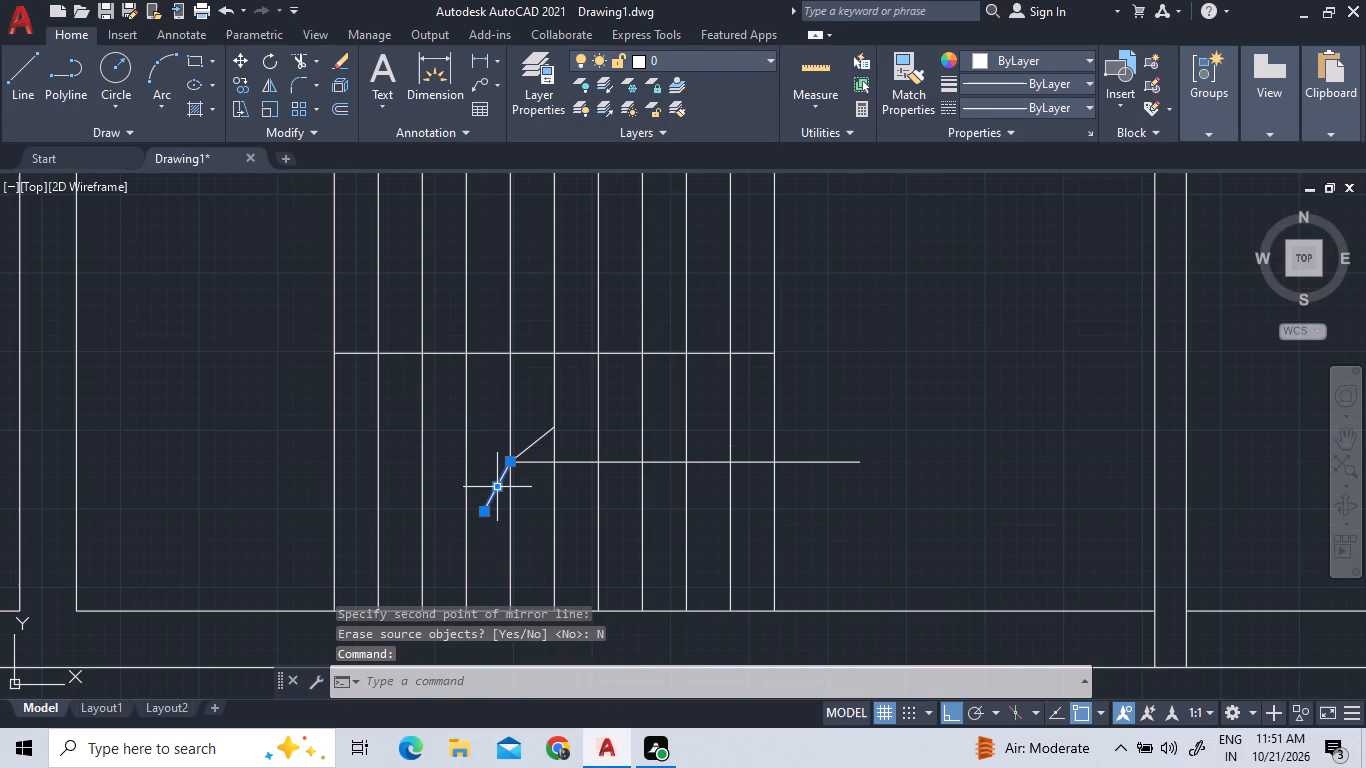
right_click(538, 422)
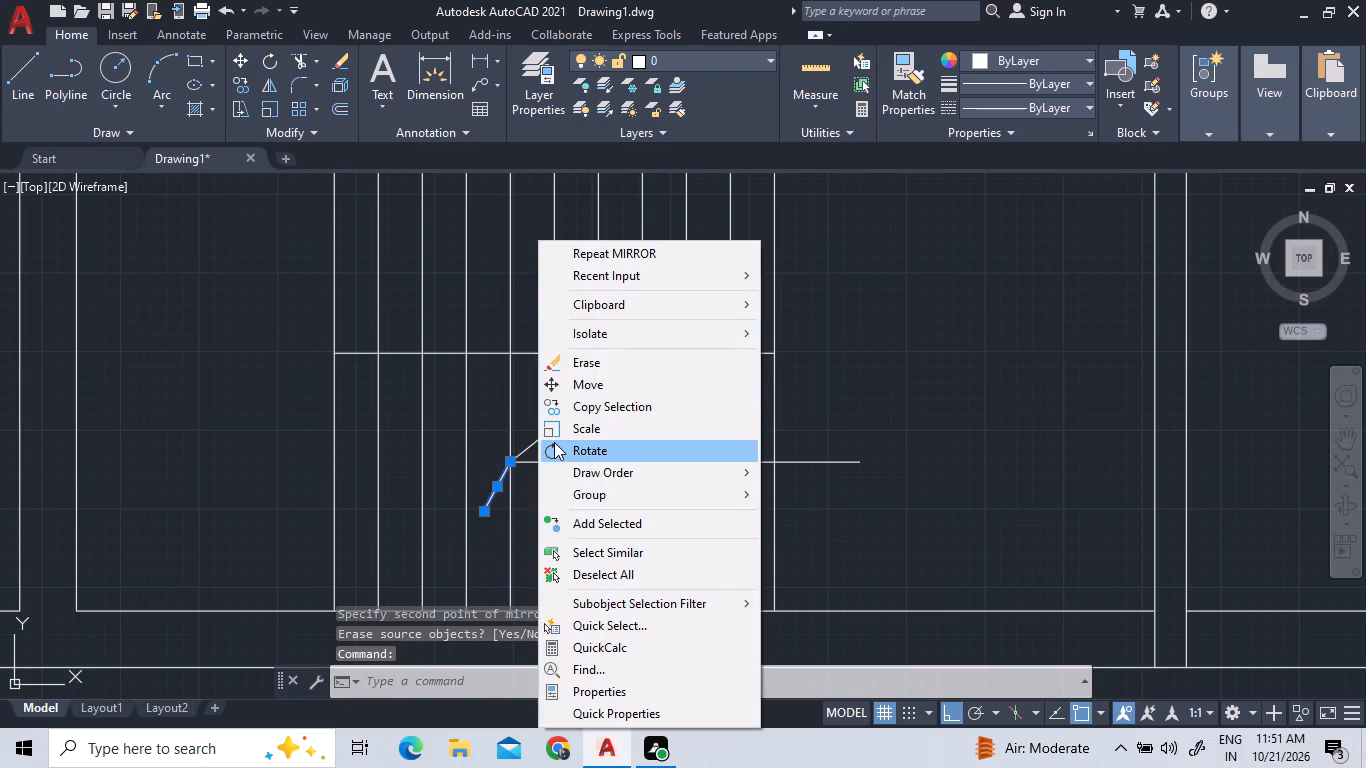
left_click(562, 447)
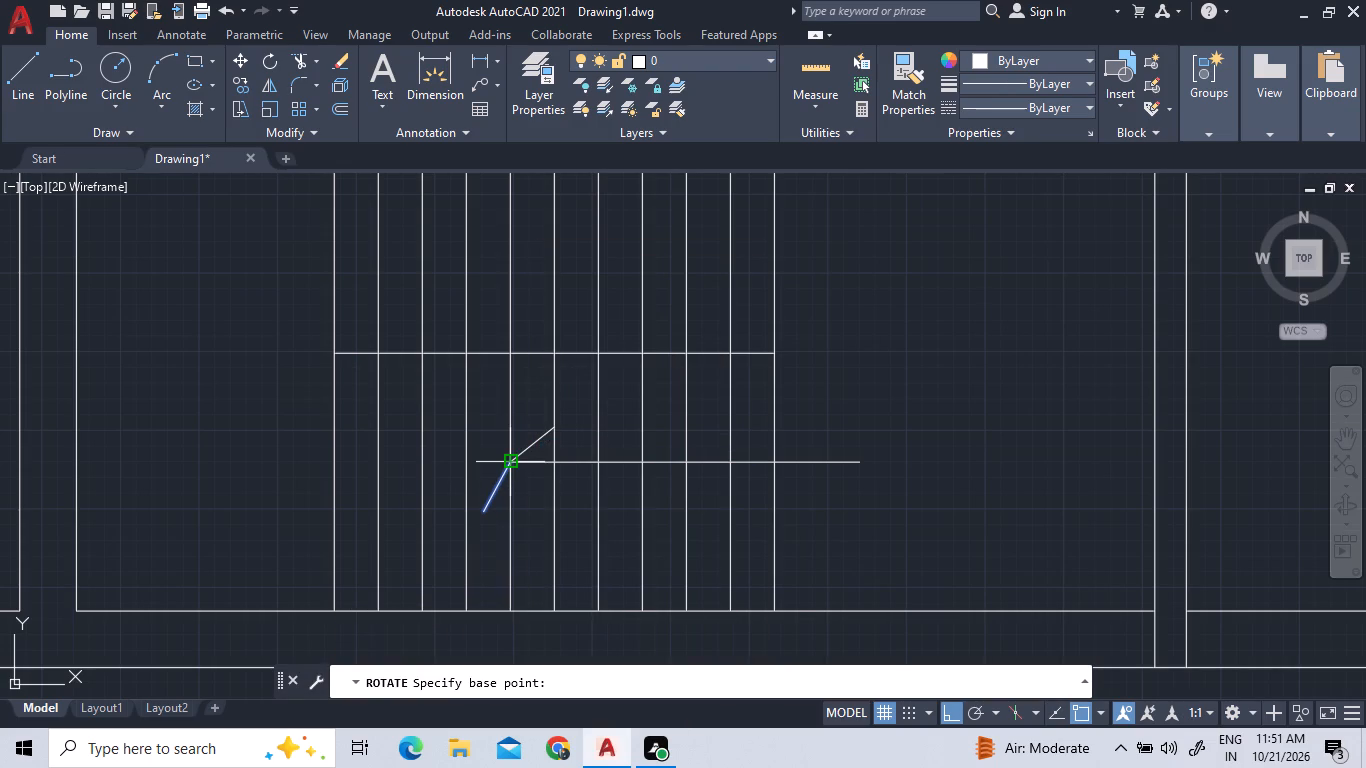
left_click(510, 460)
scroll(535, 479, "up", 3)
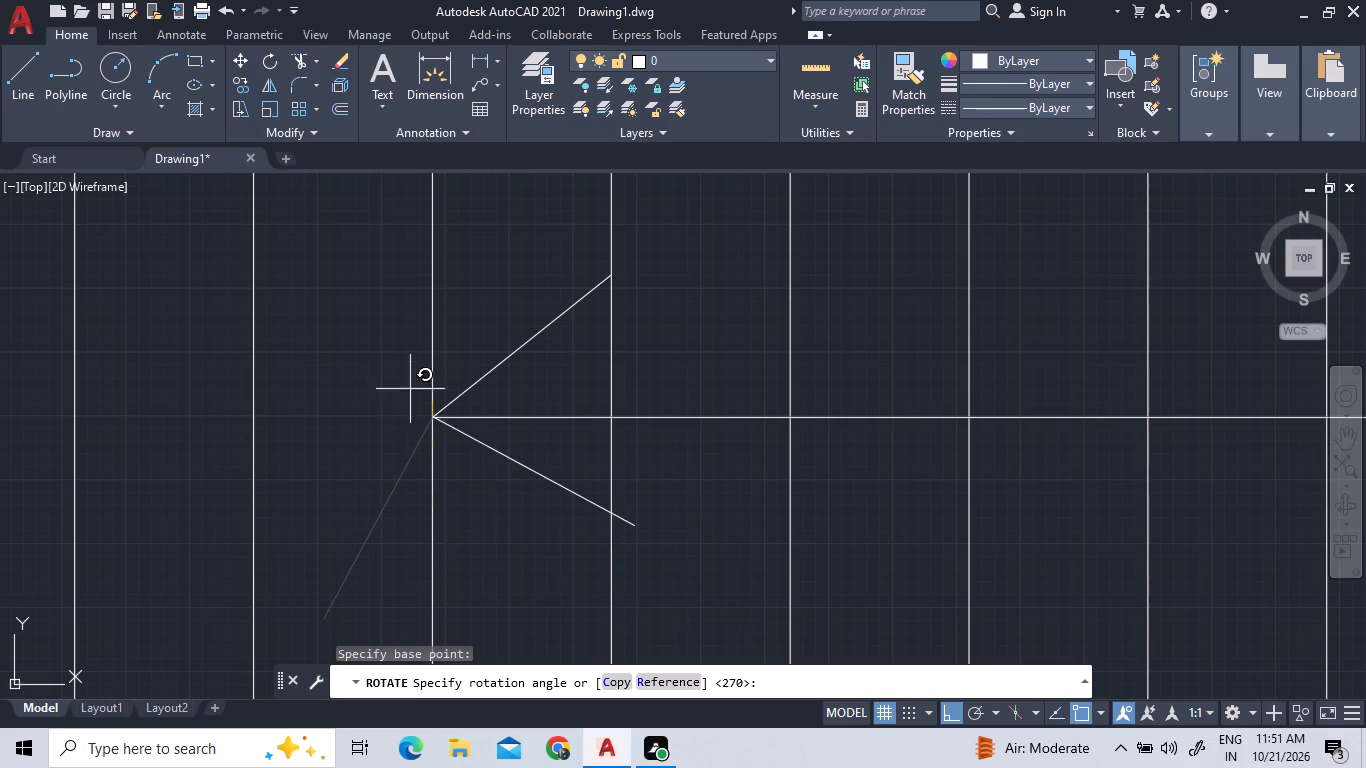
left_click(426, 324)
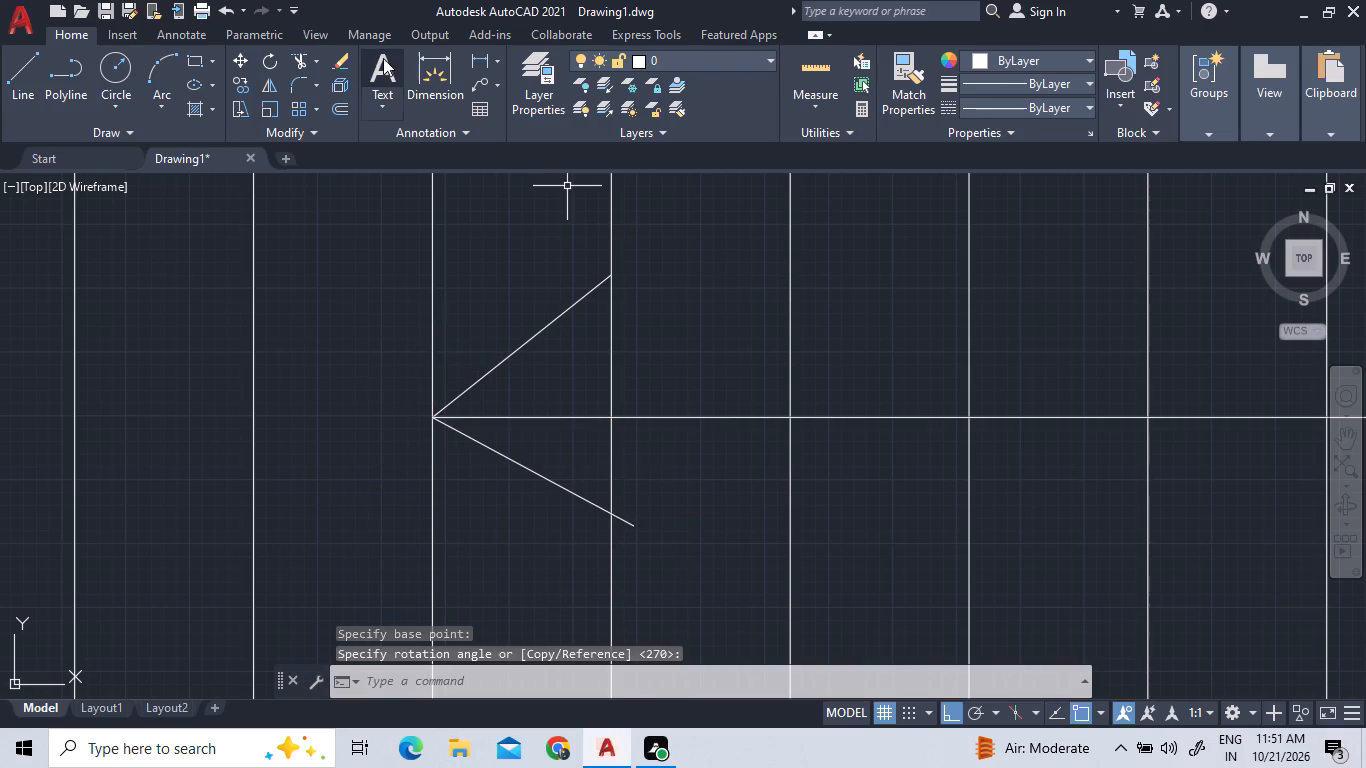
Trim the end of the lower arrowhead stroke that extends past the adjacent tread line.
left_click(299, 56)
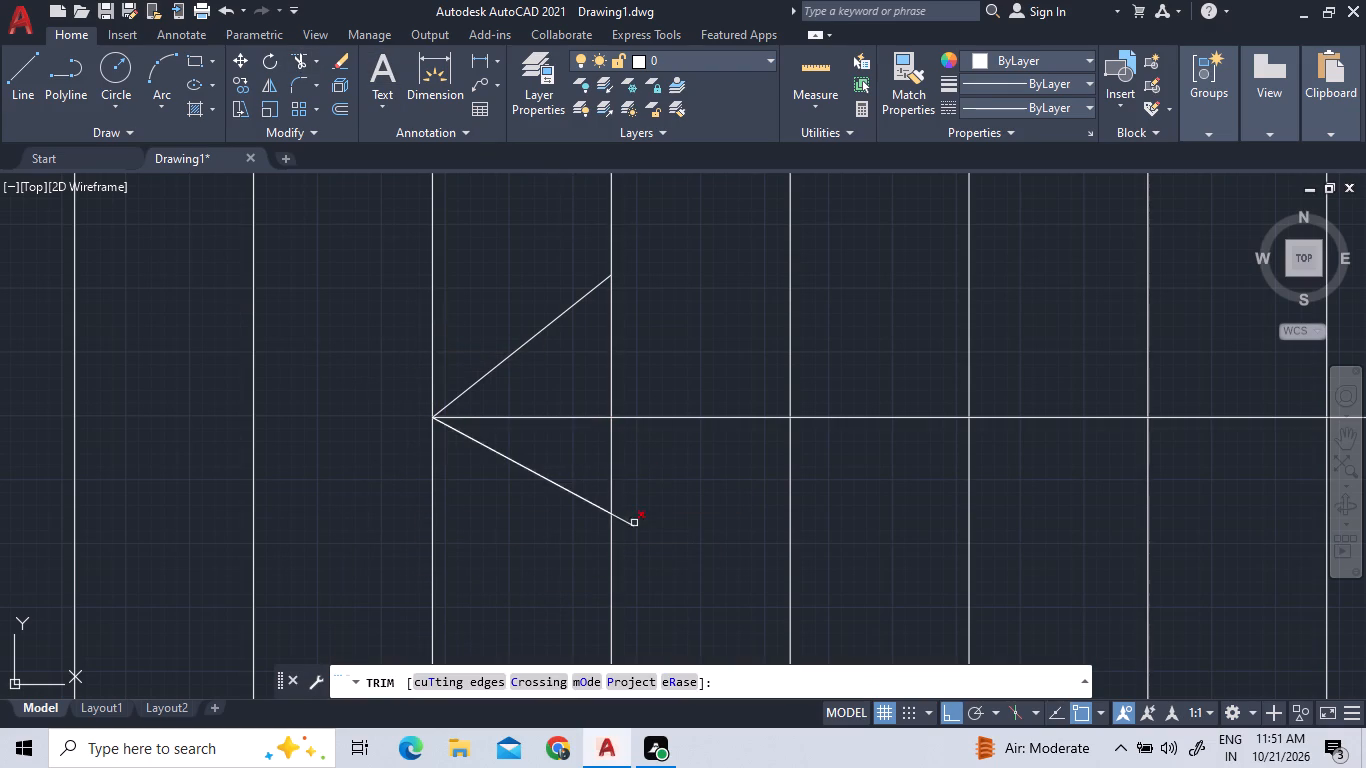
left_click(619, 520)
scroll(667, 503, "down", 3)
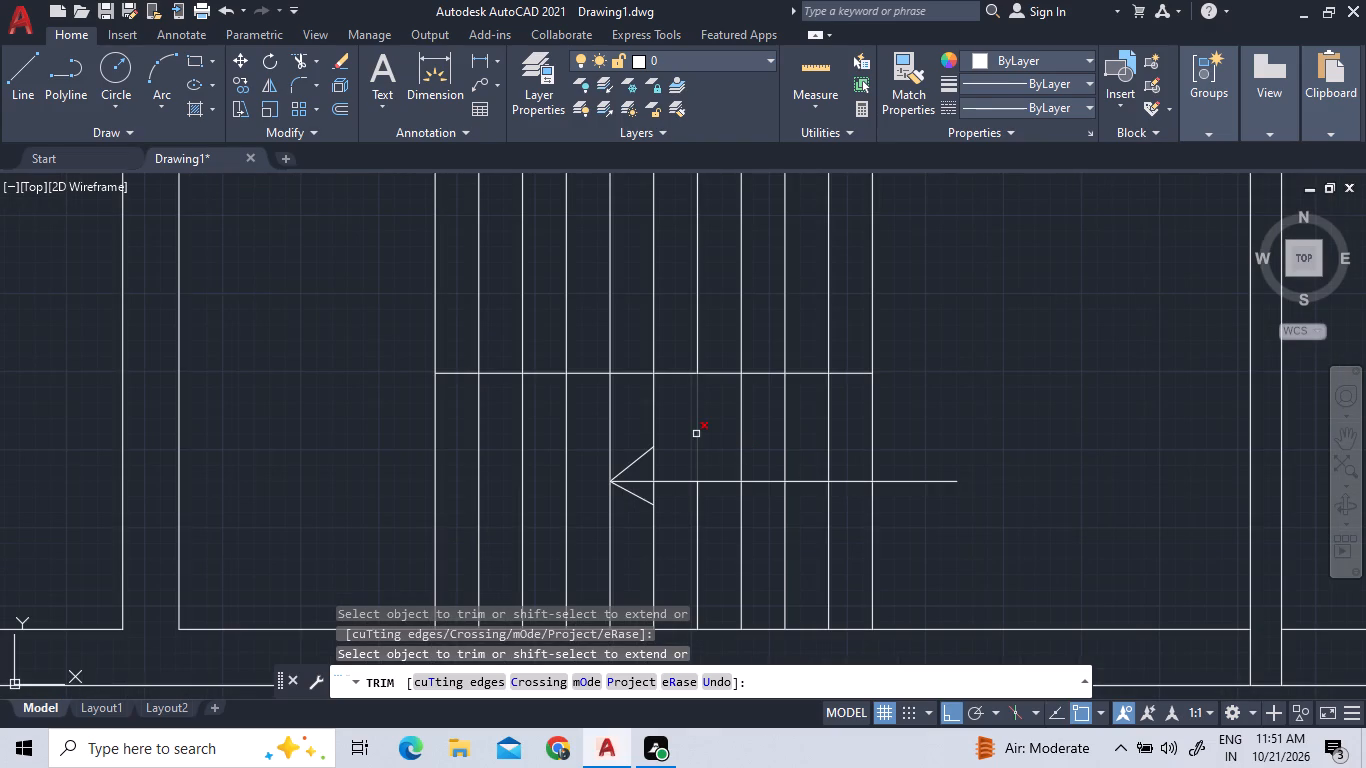
right_click(916, 410)
left_click(942, 424)
Add the multiline text "up" with a 1' text height at the tail of the stair direction arrow.
scroll(938, 422, "down", 2)
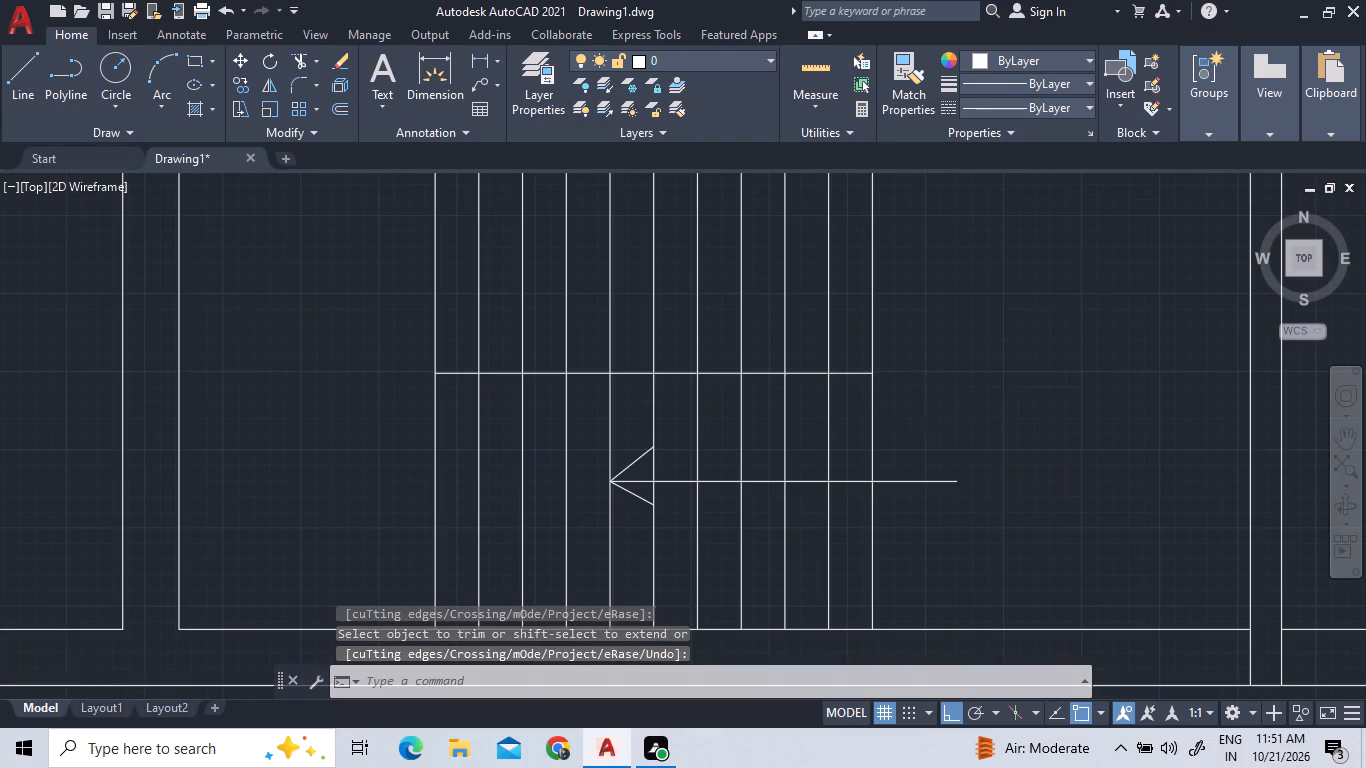
scroll(938, 422, "down", 1)
middle_click_drag(1073, 442, 608, 380)
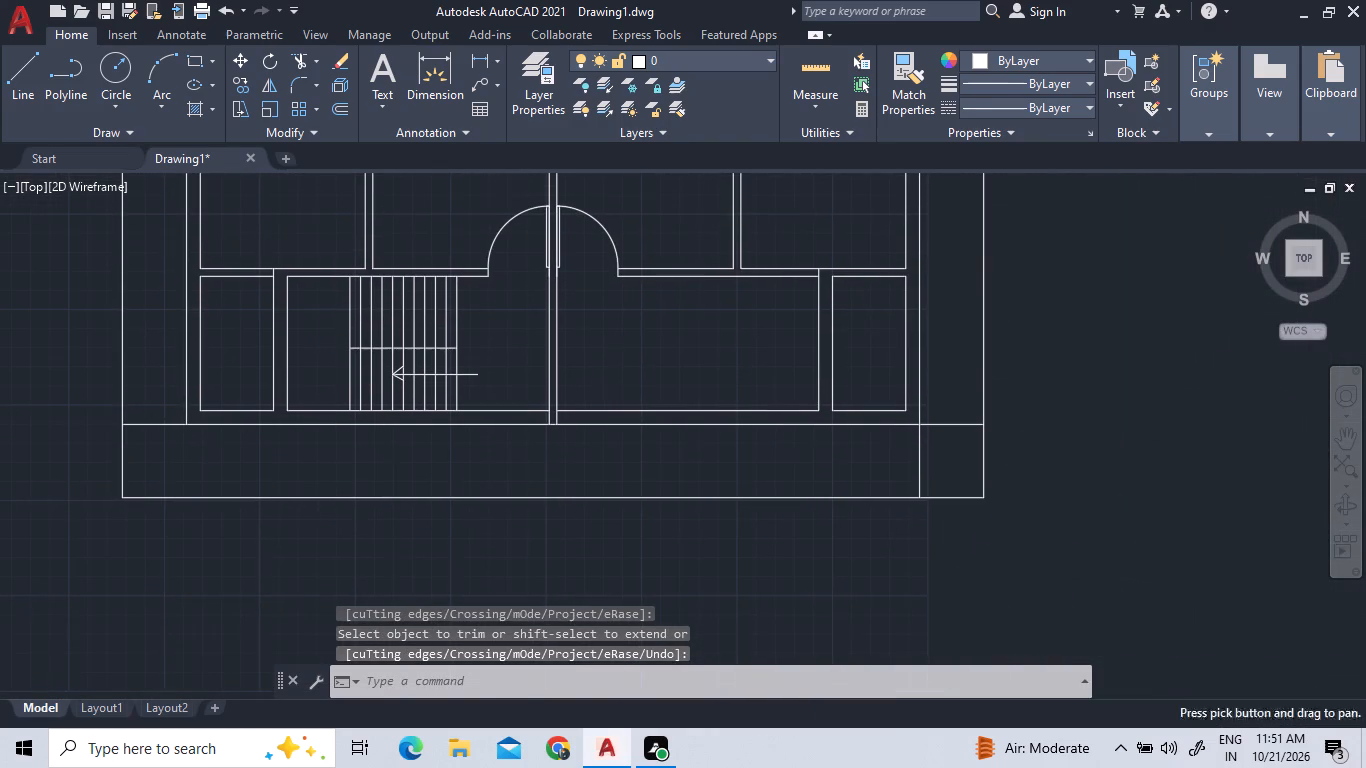
left_click(384, 75)
scroll(495, 387, "up", 3)
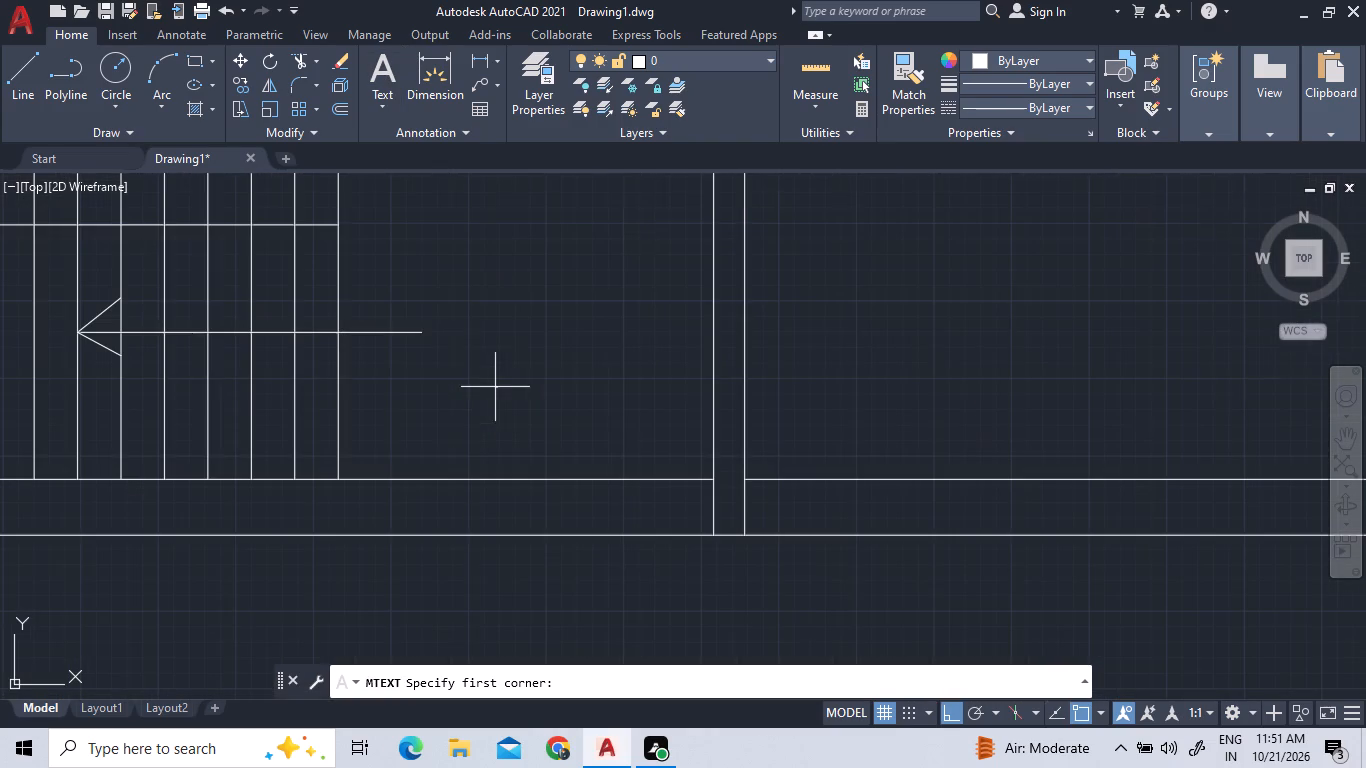
left_click_drag(429, 290, 434, 306)
left_click(563, 396)
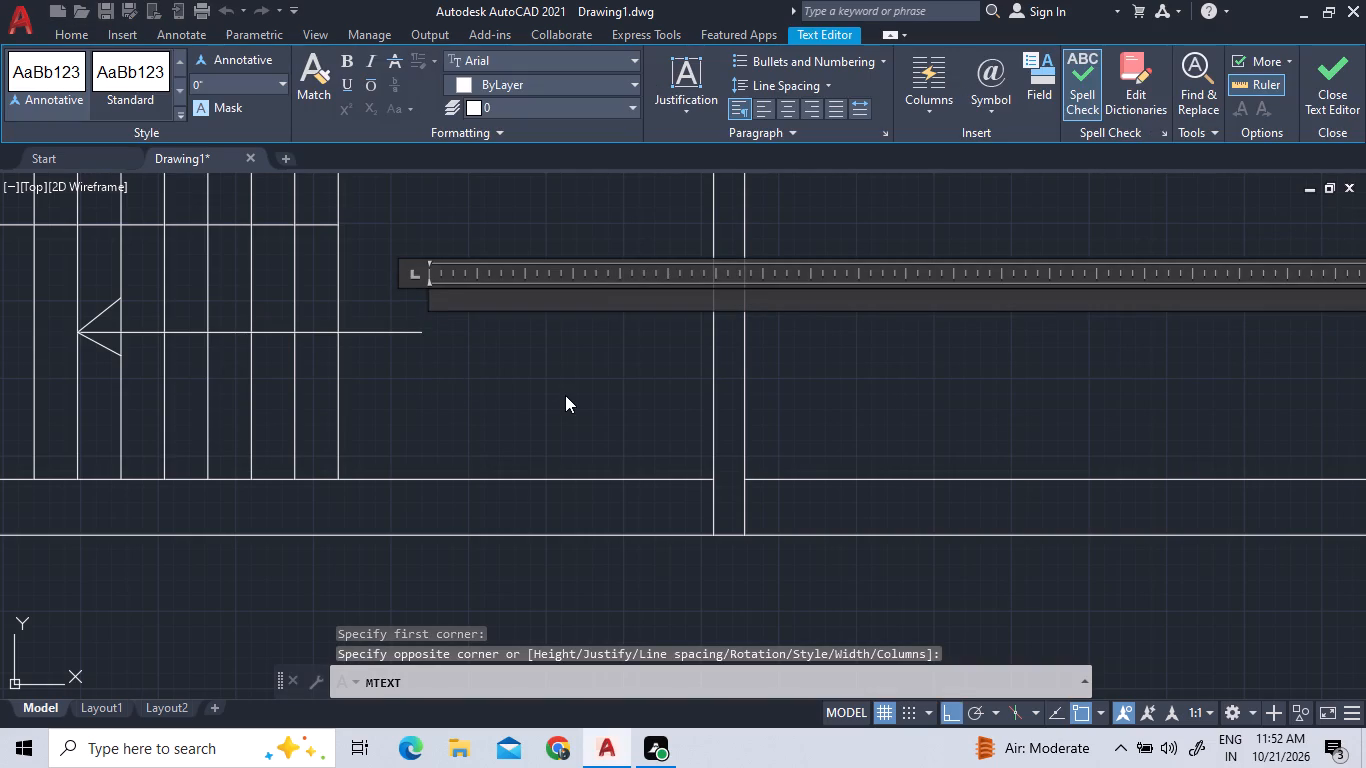
type("up")
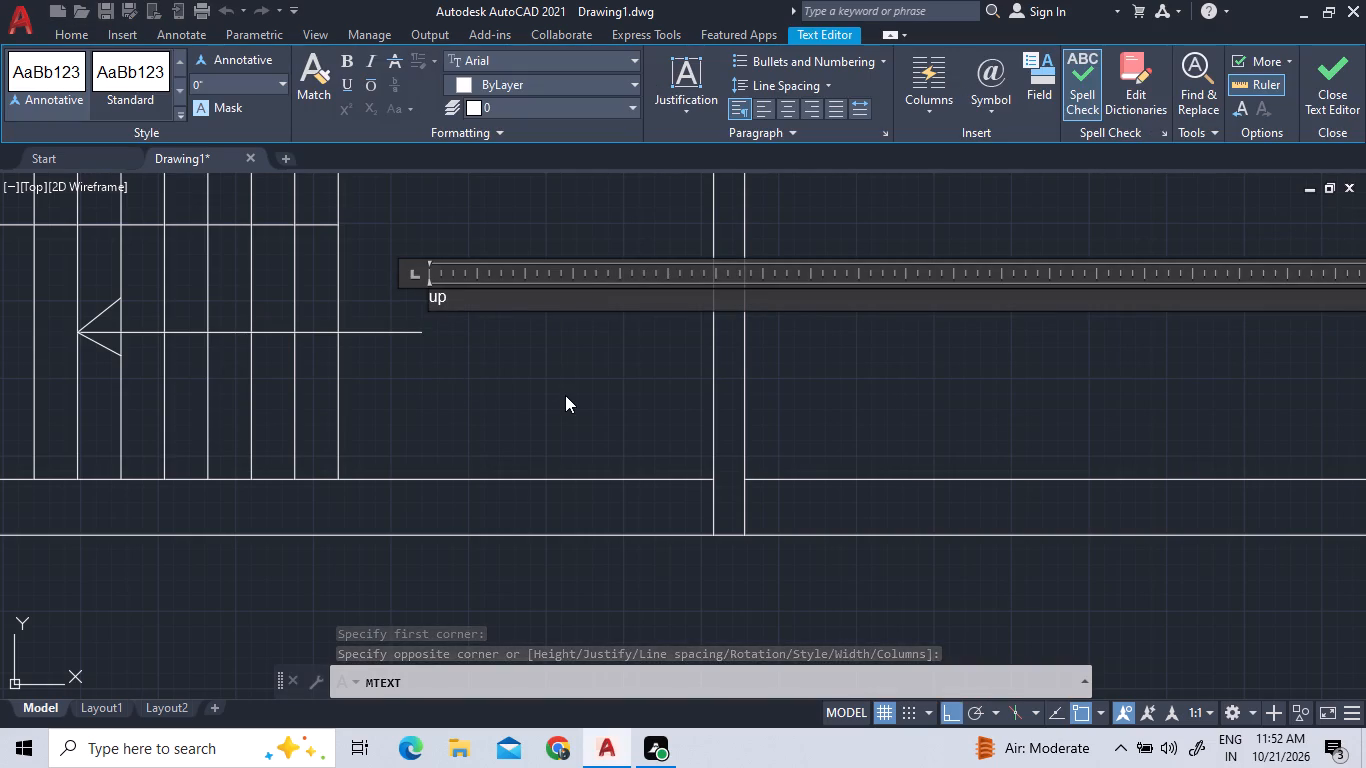
scroll(327, 364, "up", 1)
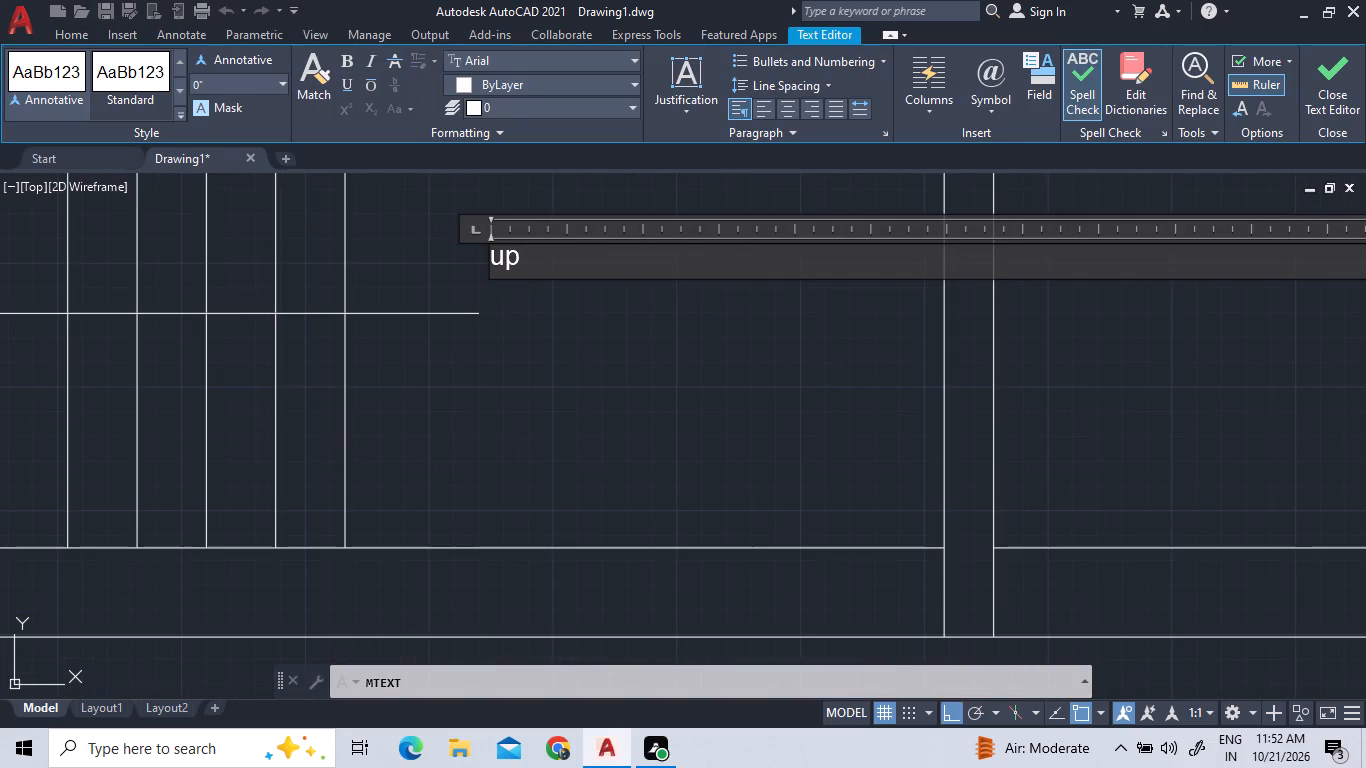
double_click(555, 264)
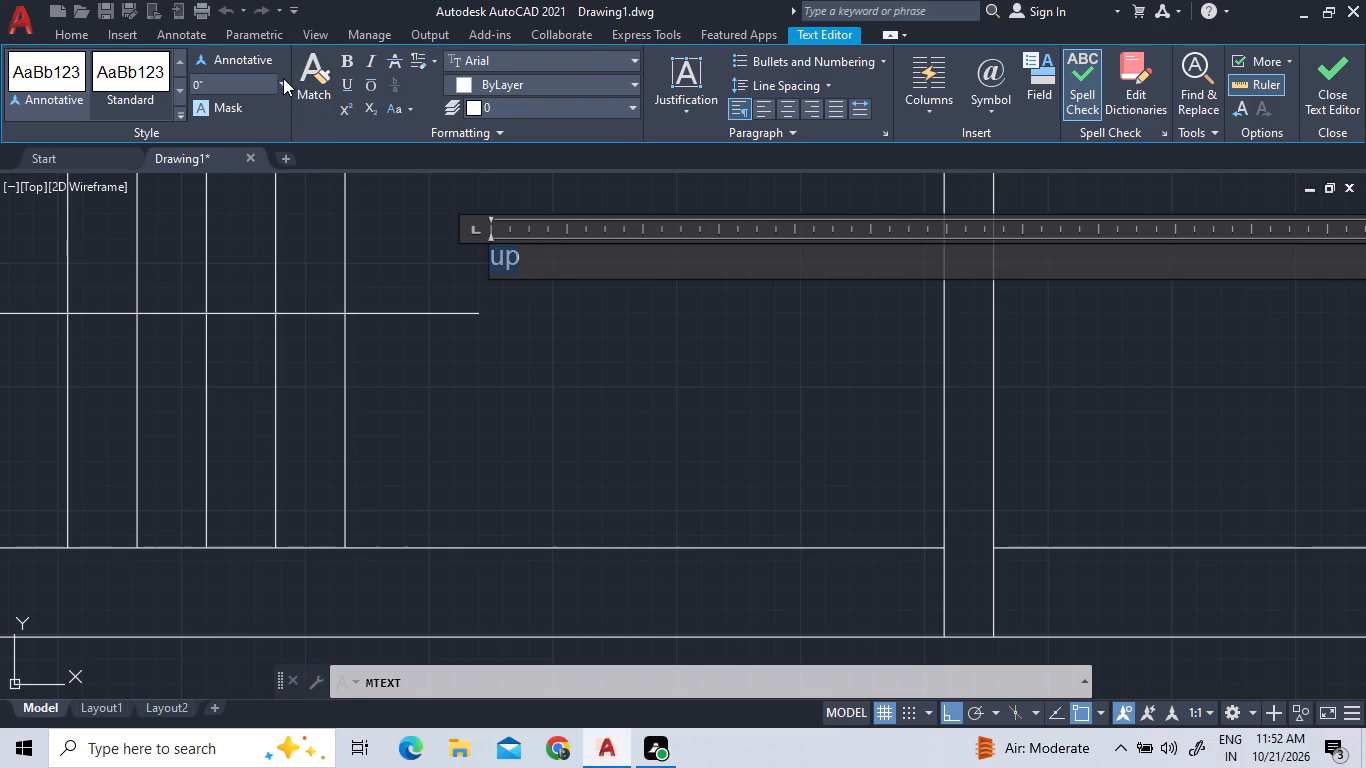
left_click(283, 78)
left_click(251, 107)
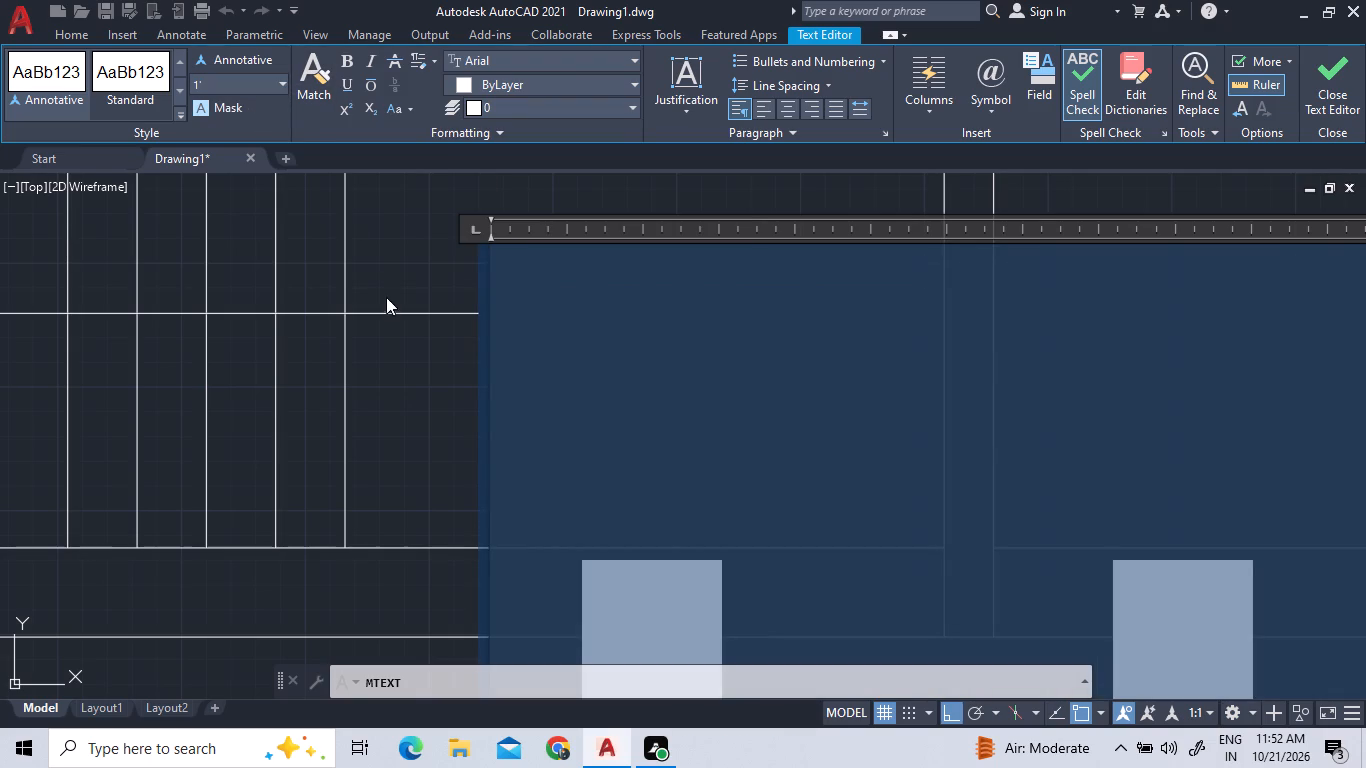
left_click(386, 298)
scroll(388, 321, "down", 3)
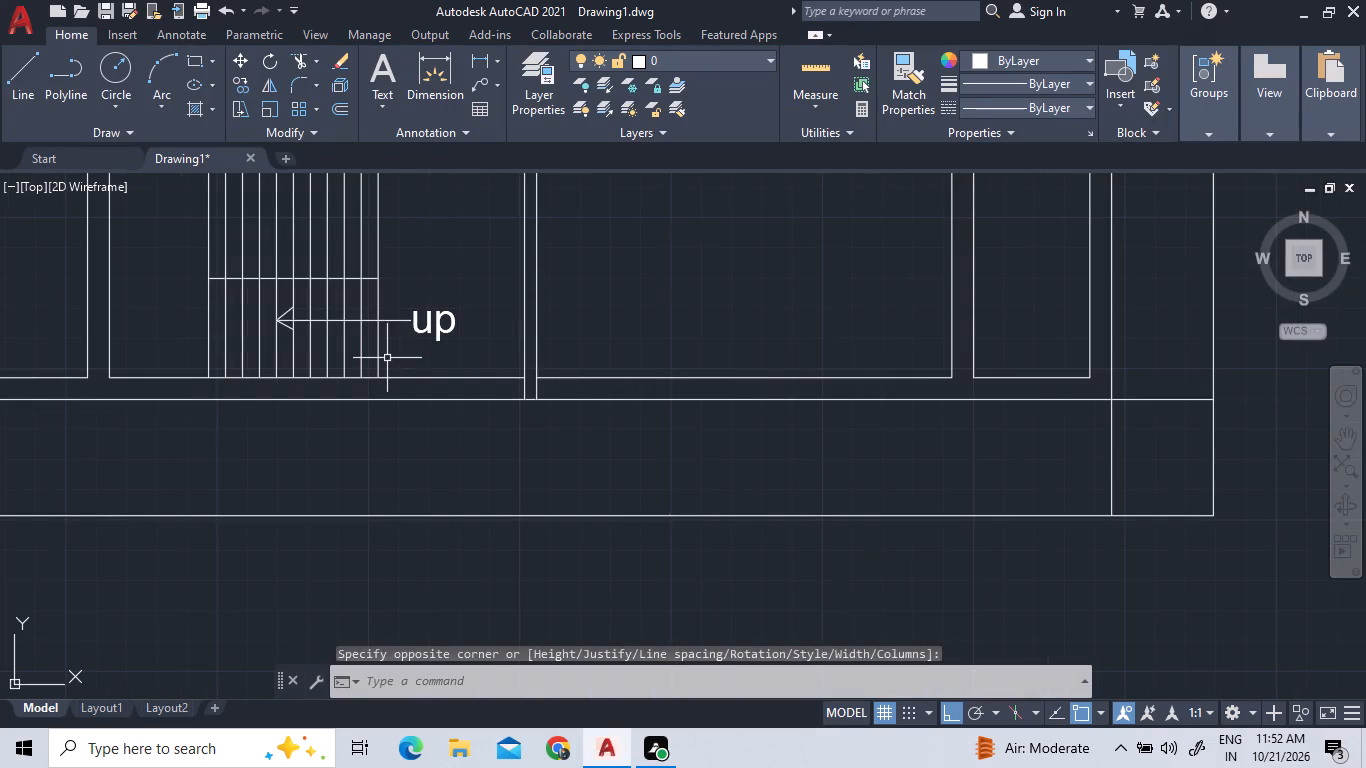
Draw a short line across the central party wall, level with the lower face of the wall above the staircase room.
scroll(908, 546, "down", 1)
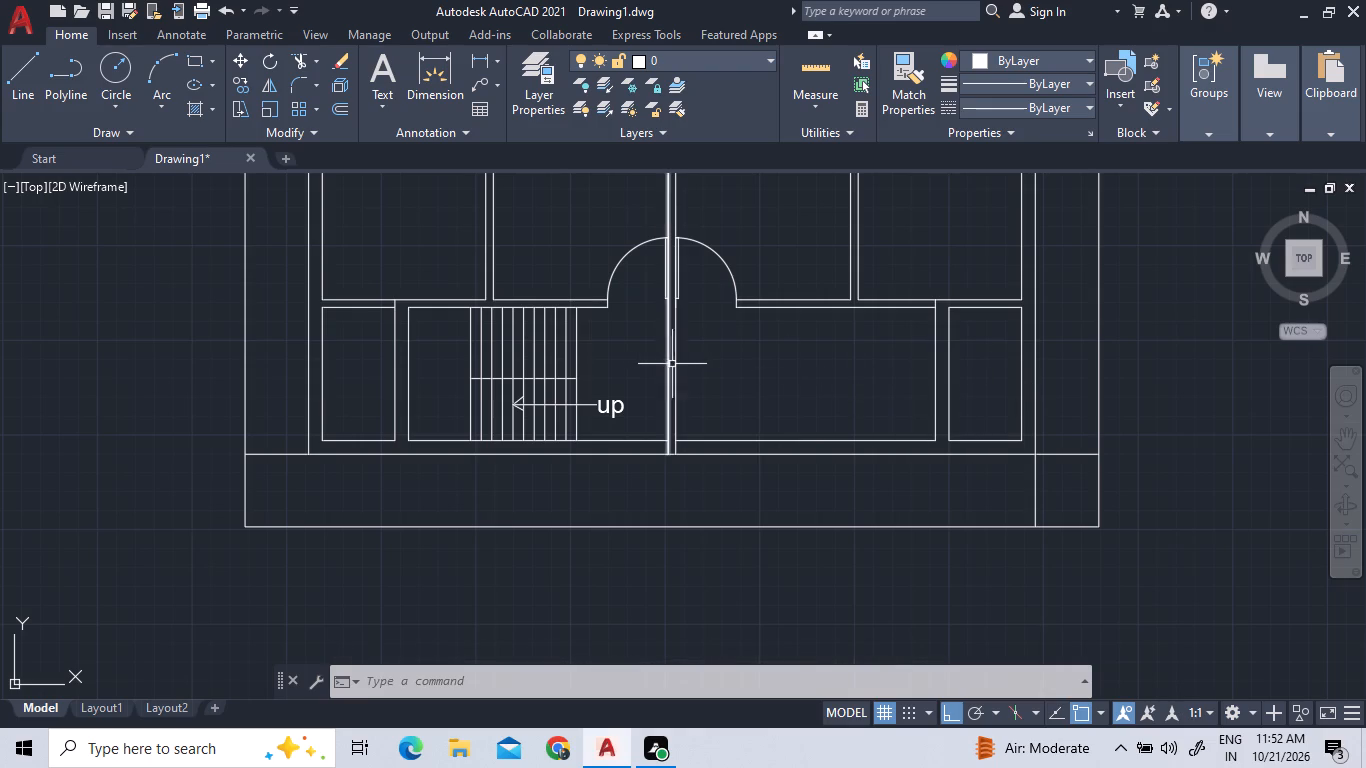
left_click(758, 375)
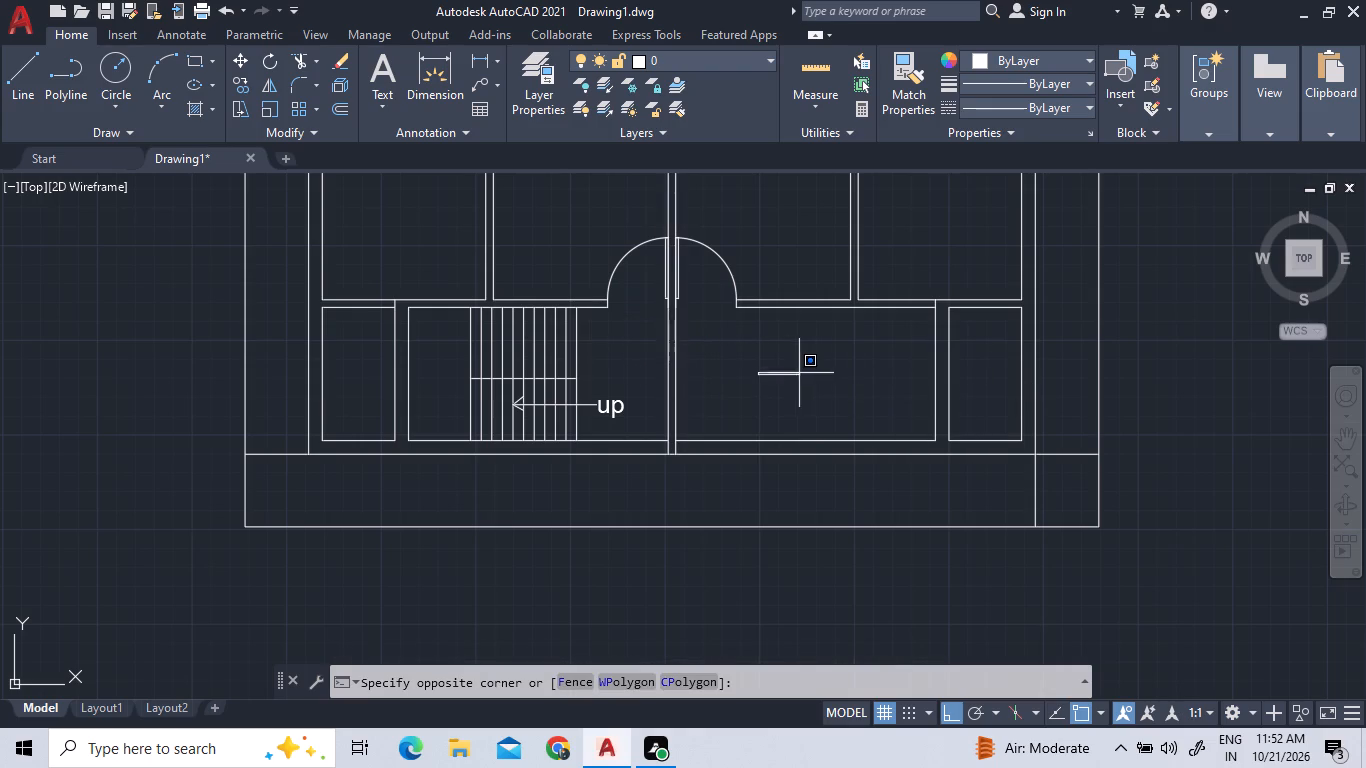
left_click(799, 373)
scroll(682, 288, "up", 2)
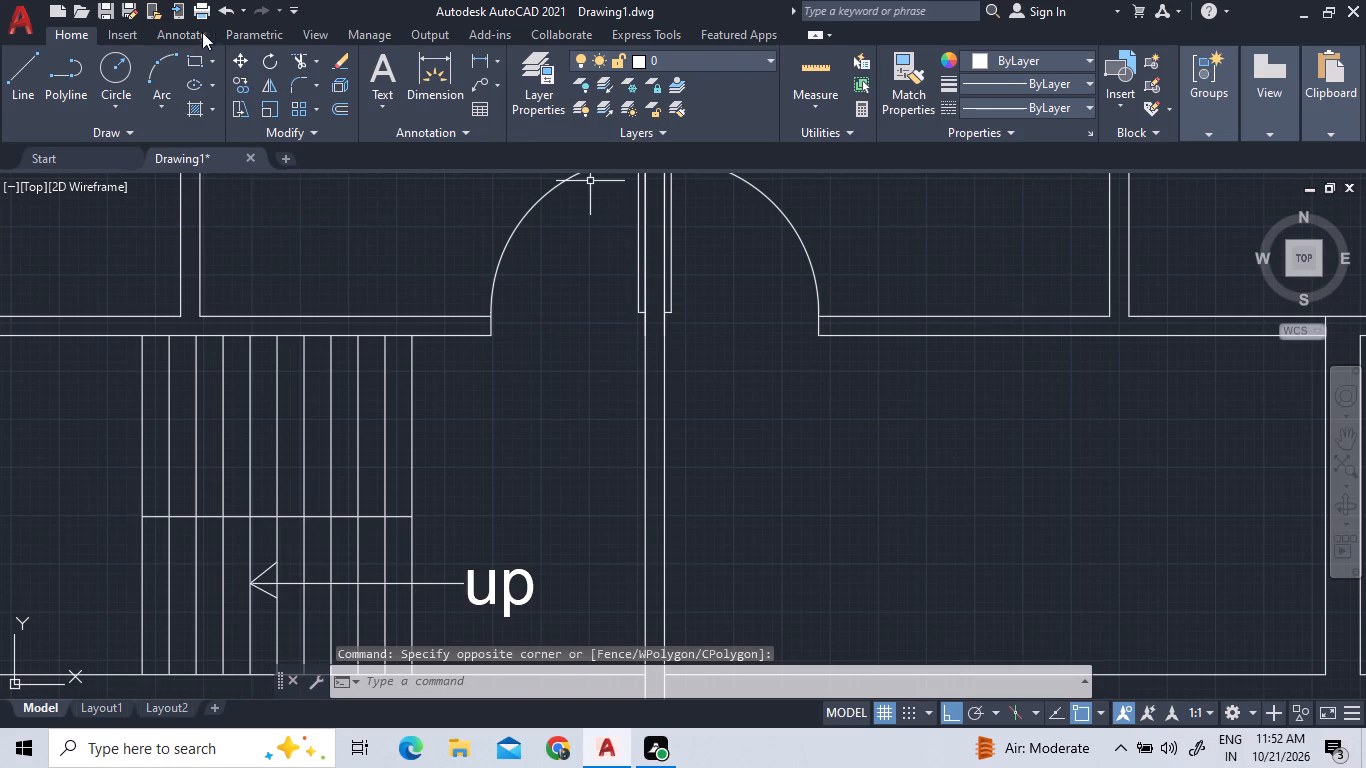
left_click(22, 61)
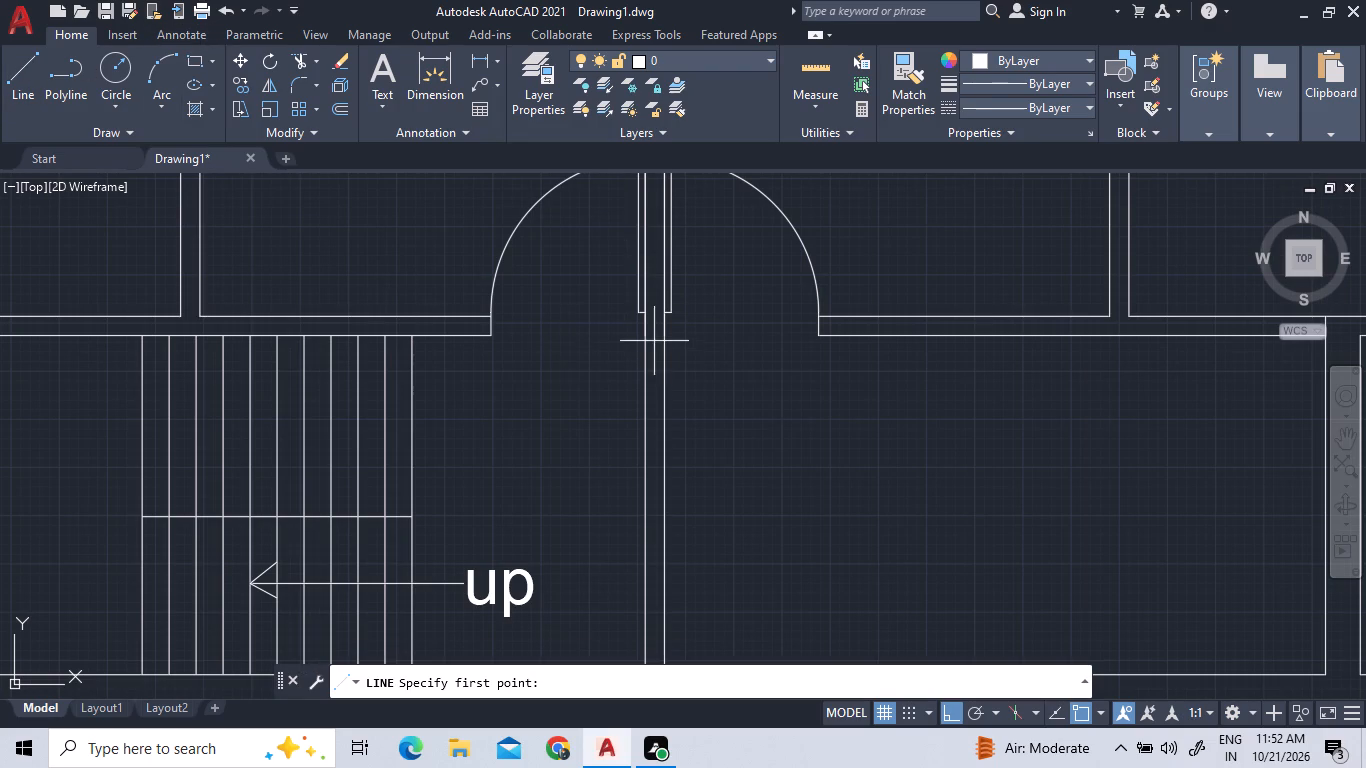
scroll(646, 345, "up", 3)
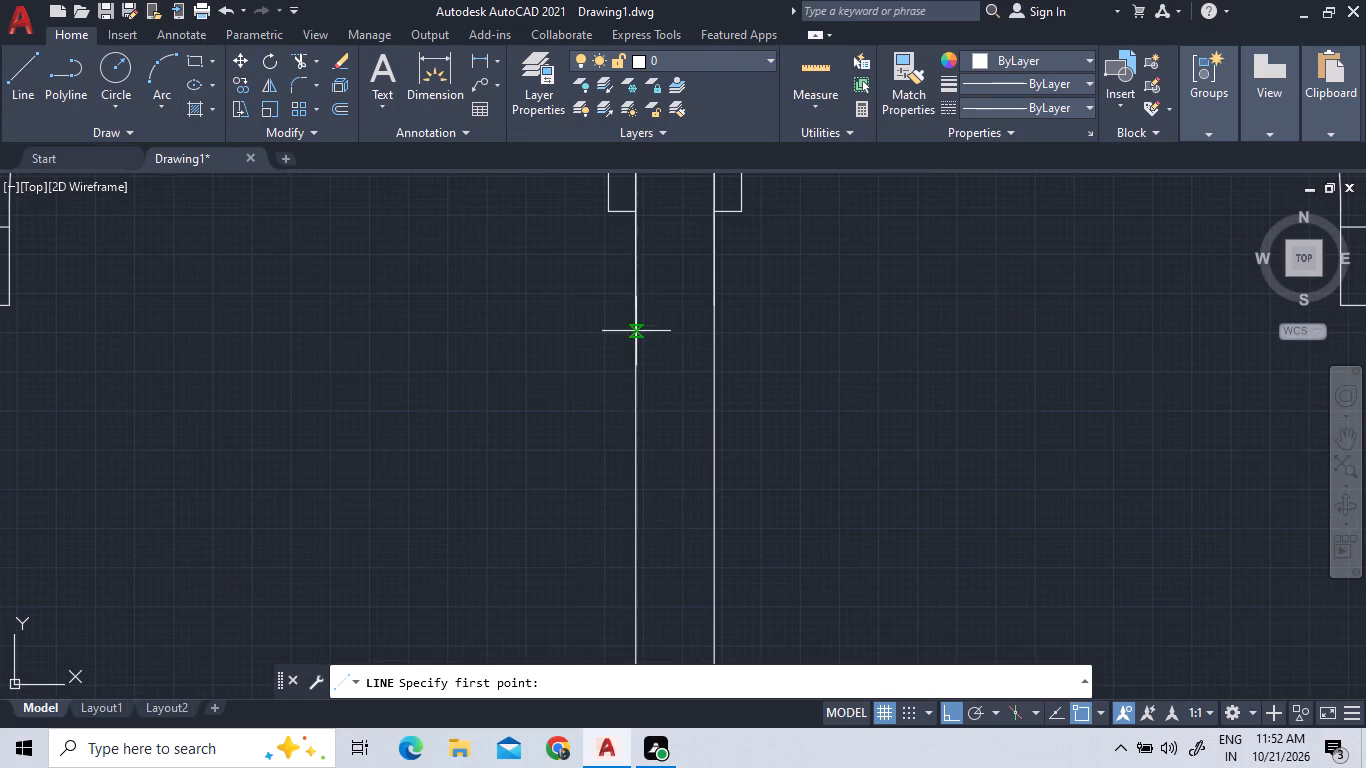
scroll(732, 332, "down", 3)
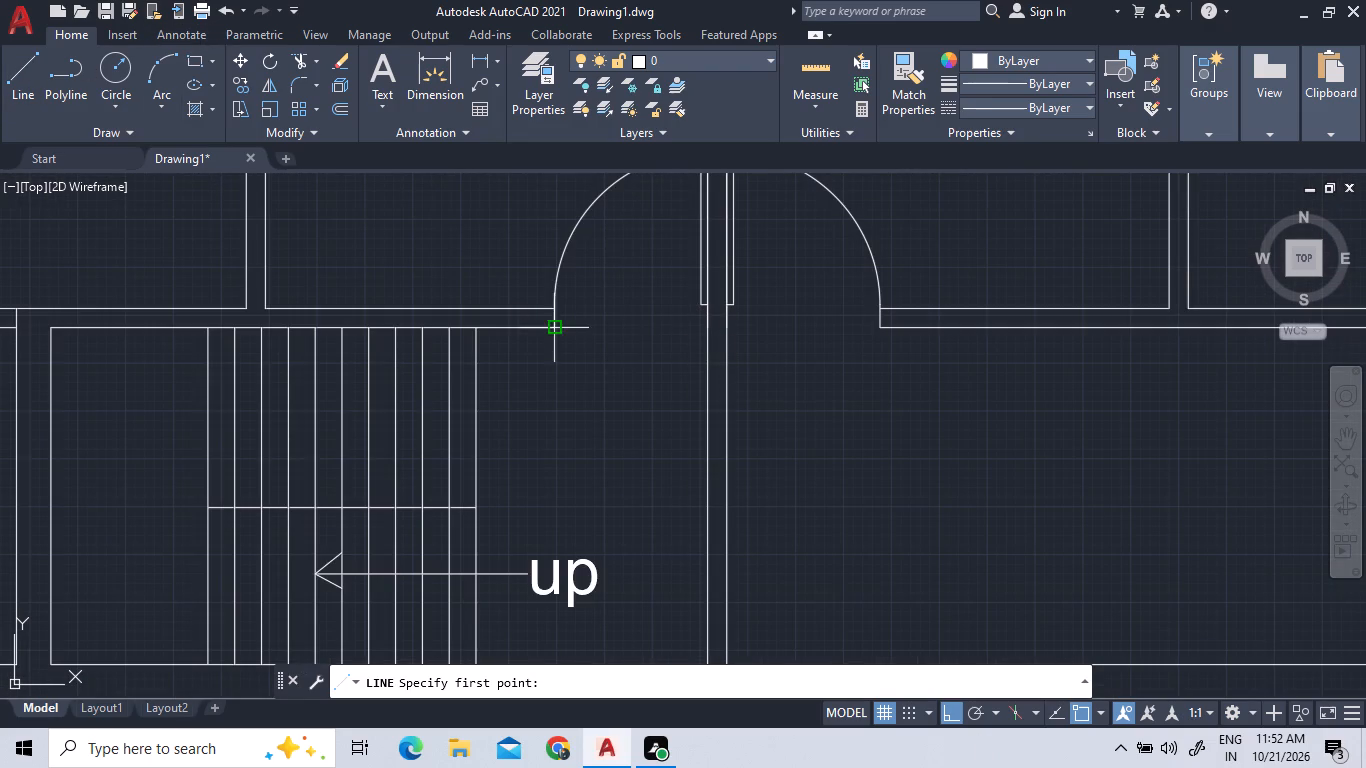
left_click(704, 327)
left_click(729, 328)
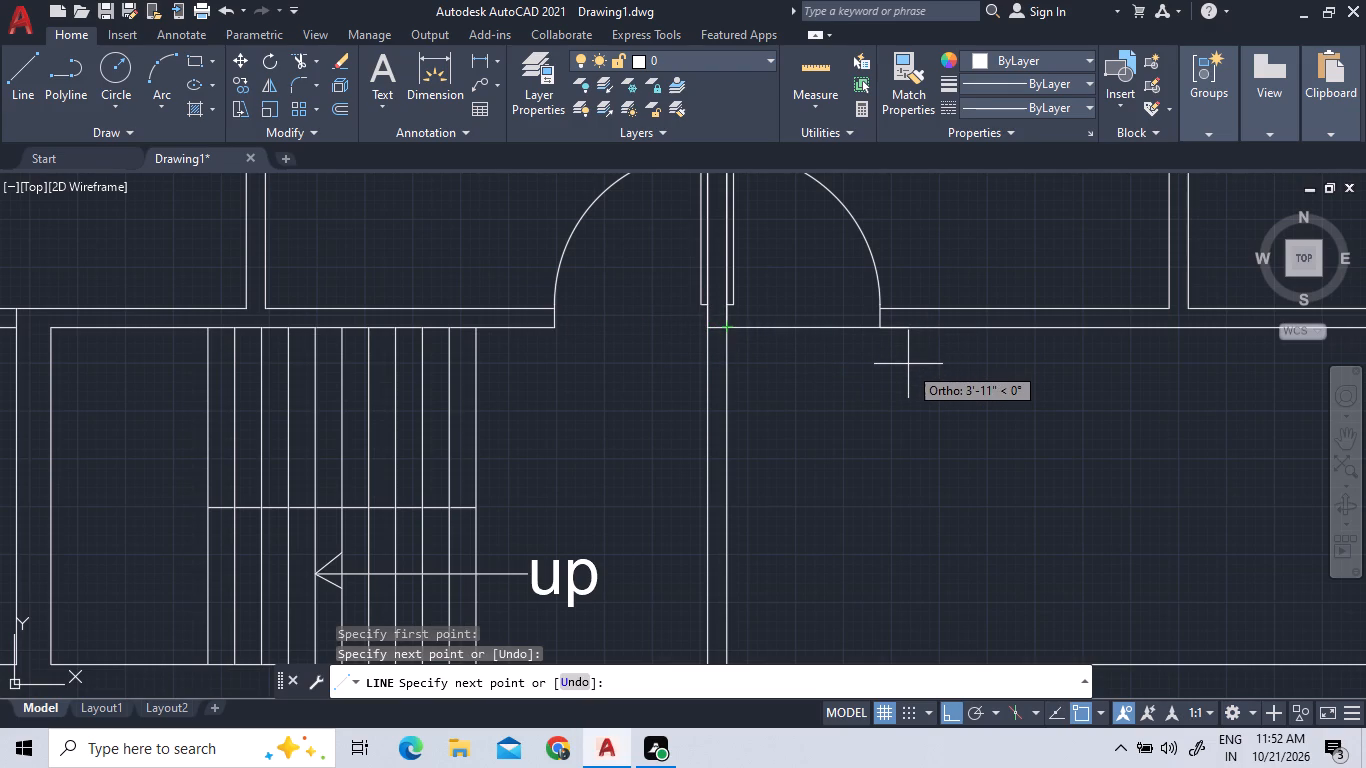
key("grave")
key("Escape")
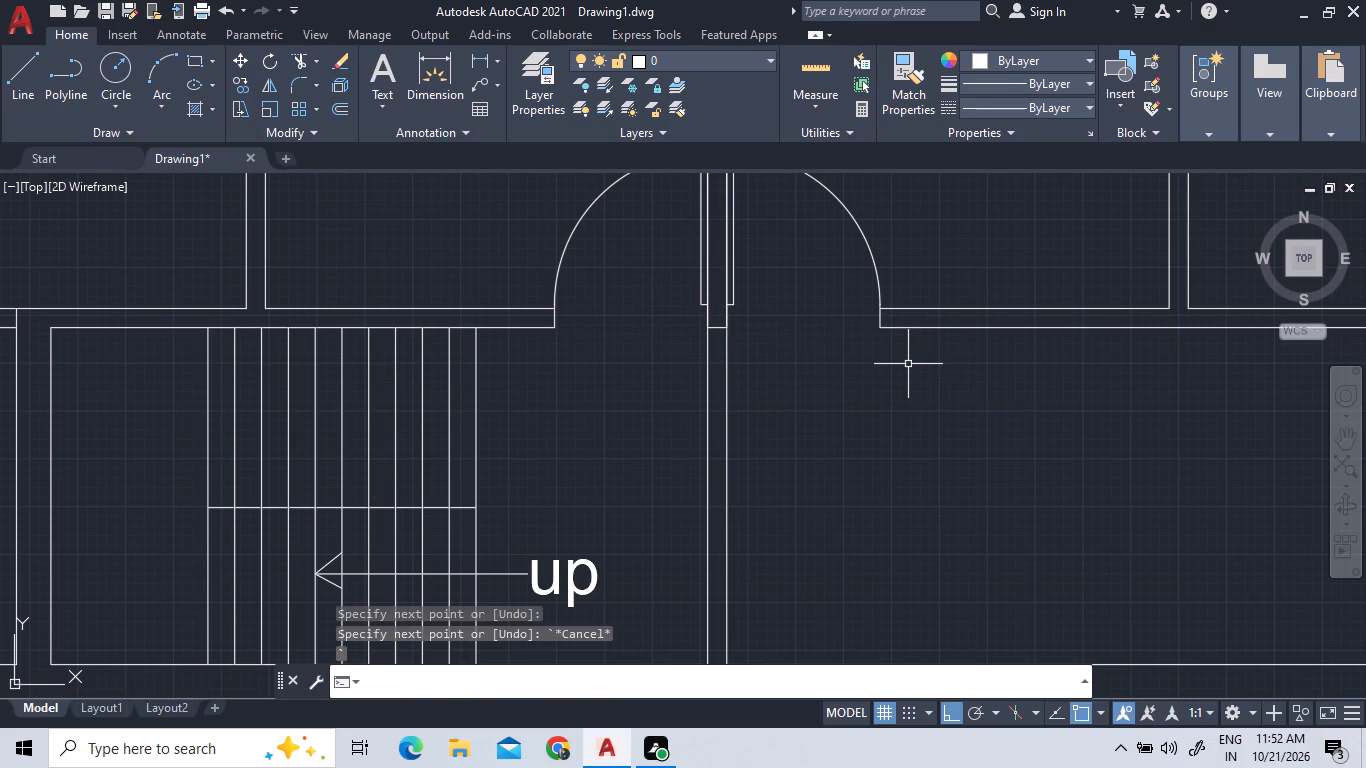
Trim both party wall lines below the new closing line, including their short remnants inside the bottom wall.
scroll(908, 364, "down", 4)
scroll(903, 365, "up", 4)
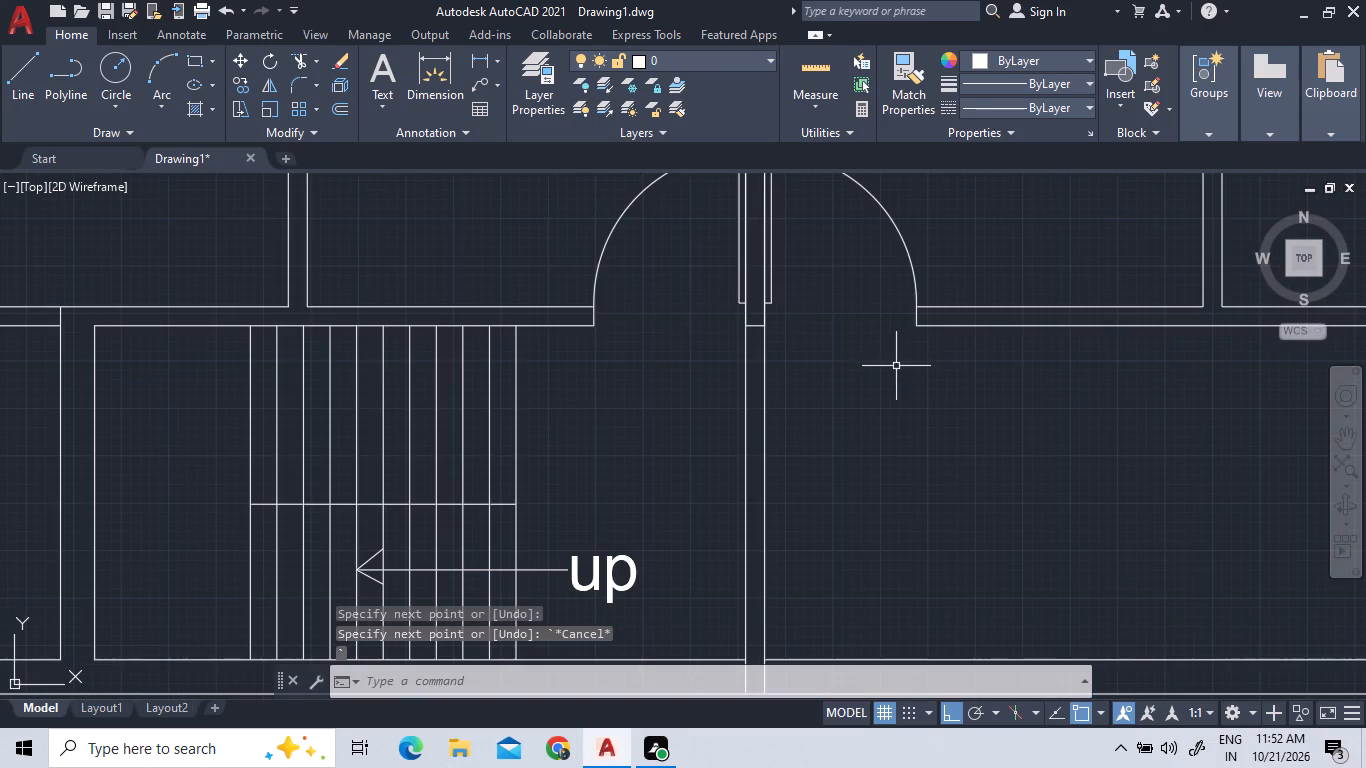
left_click(294, 57)
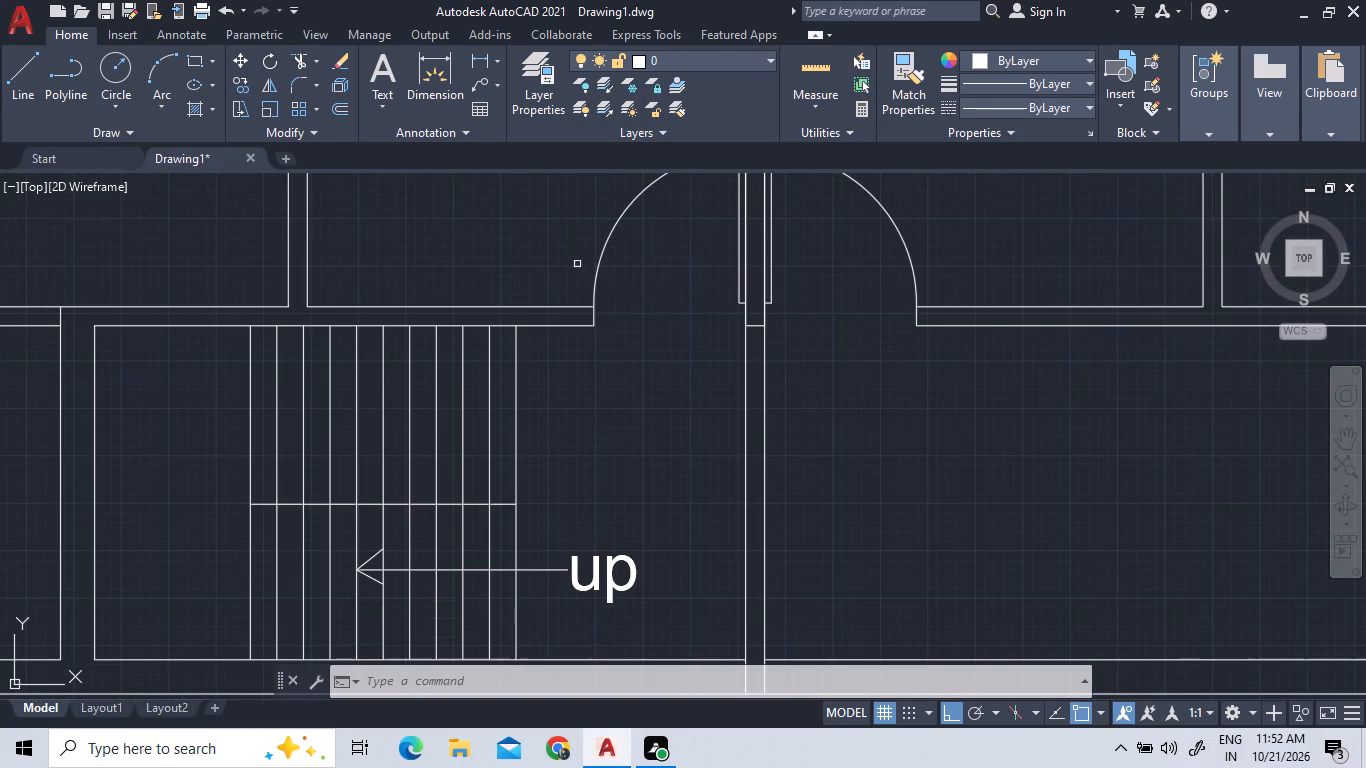
left_click(738, 436)
left_click(840, 450)
scroll(840, 451, "down", 4)
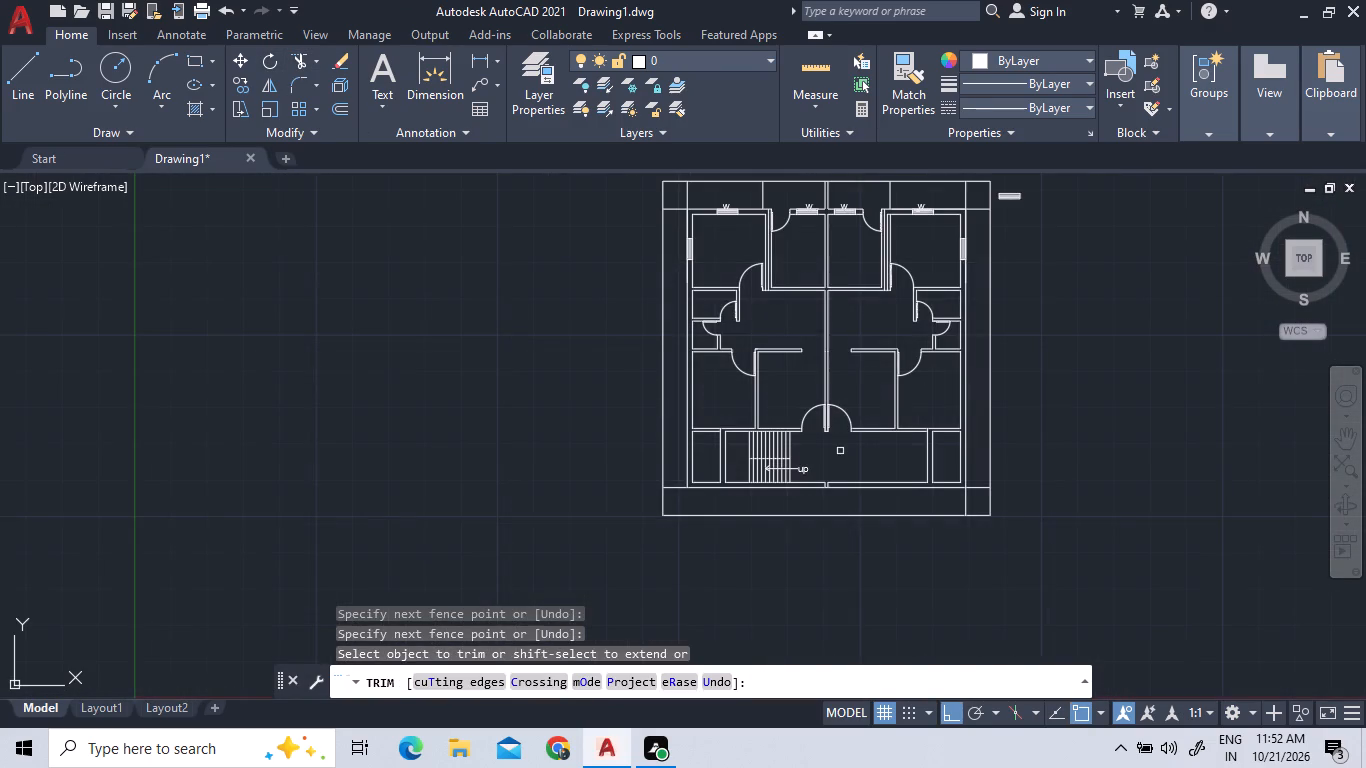
scroll(840, 491, "up", 3)
left_click(791, 473)
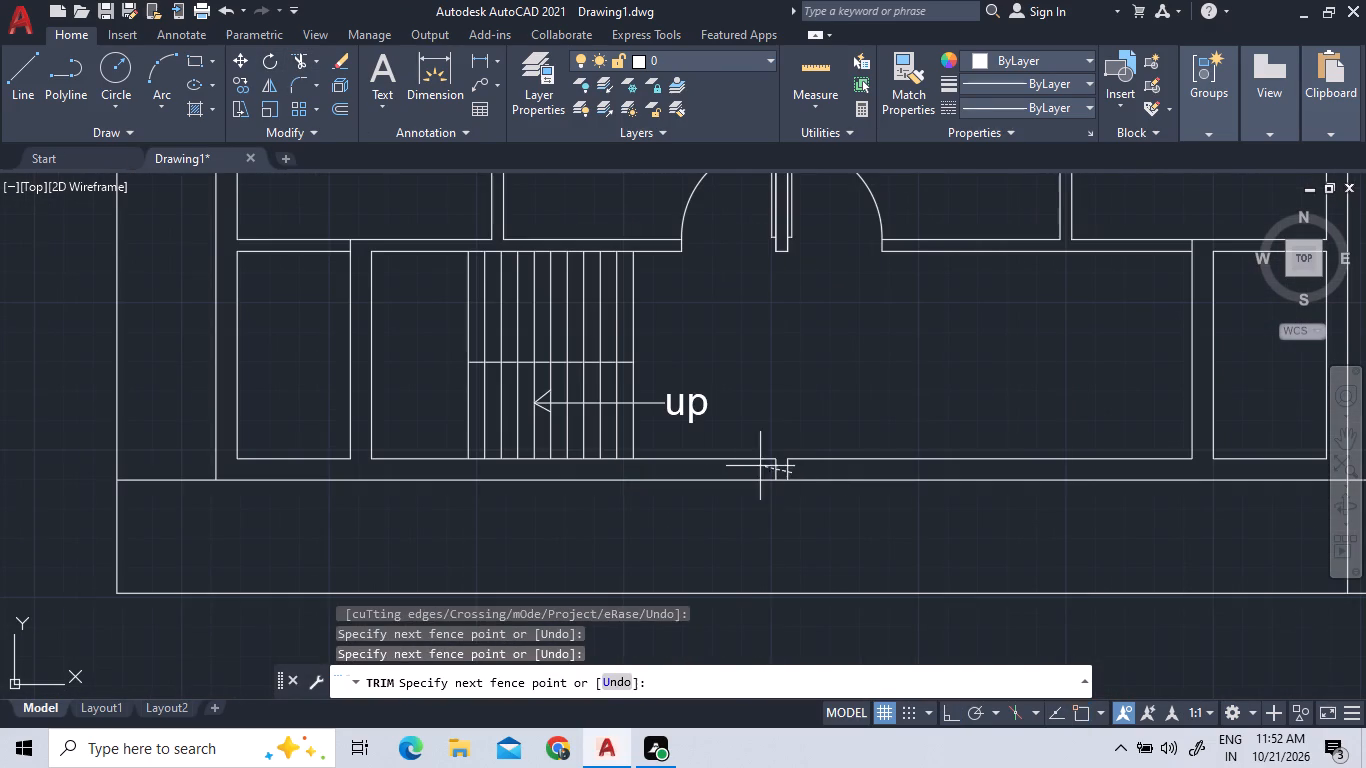
left_click(739, 466)
right_click(767, 387)
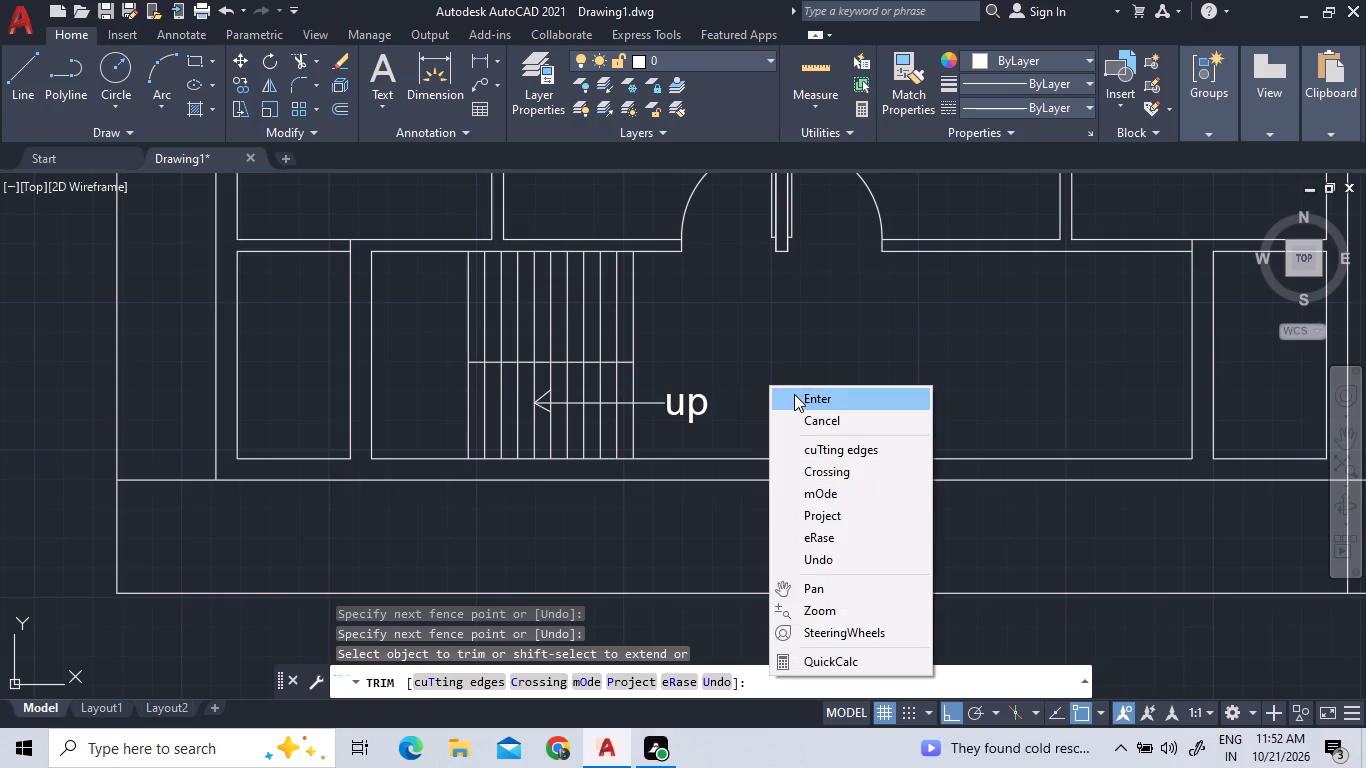
left_click(795, 394)
Join the left and right inner lines of the bottom wall into one continuous line.
left_click(831, 458)
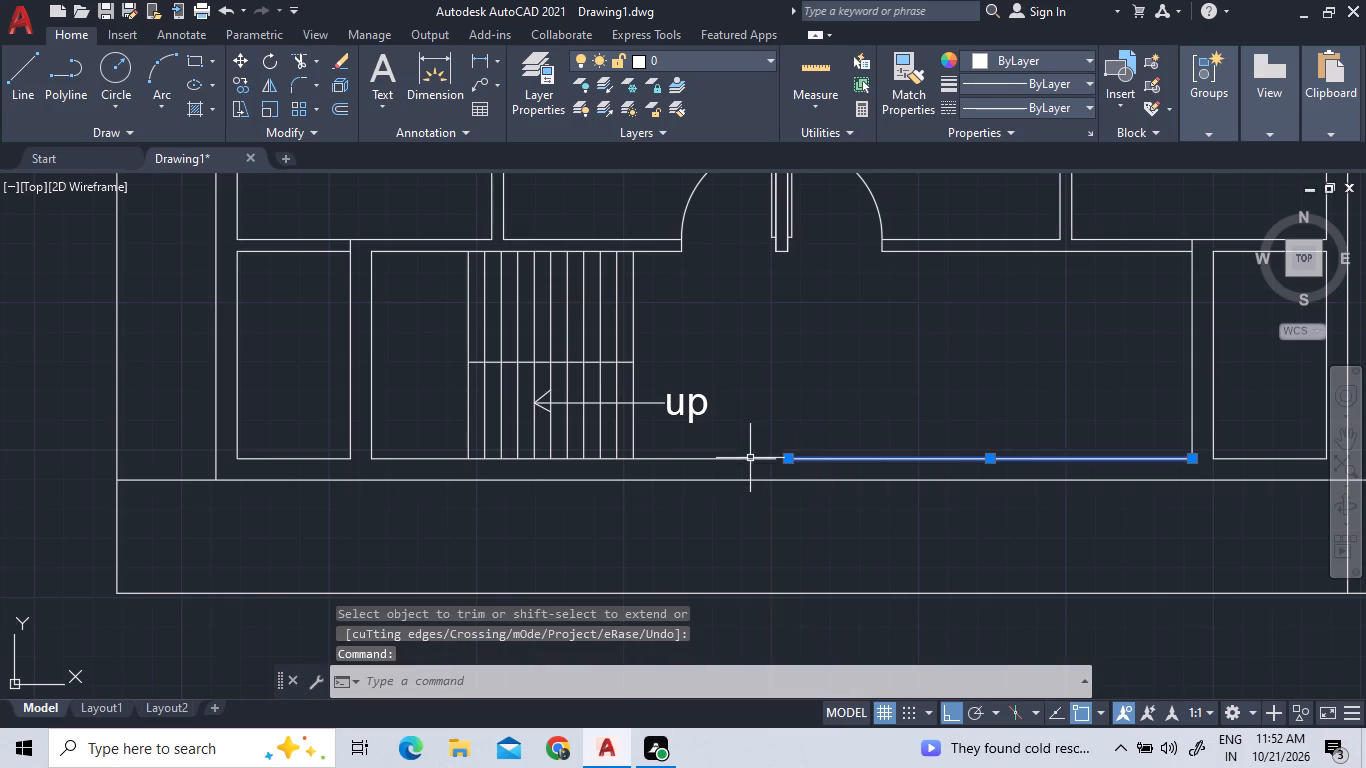
left_click(749, 463)
left_click(747, 442)
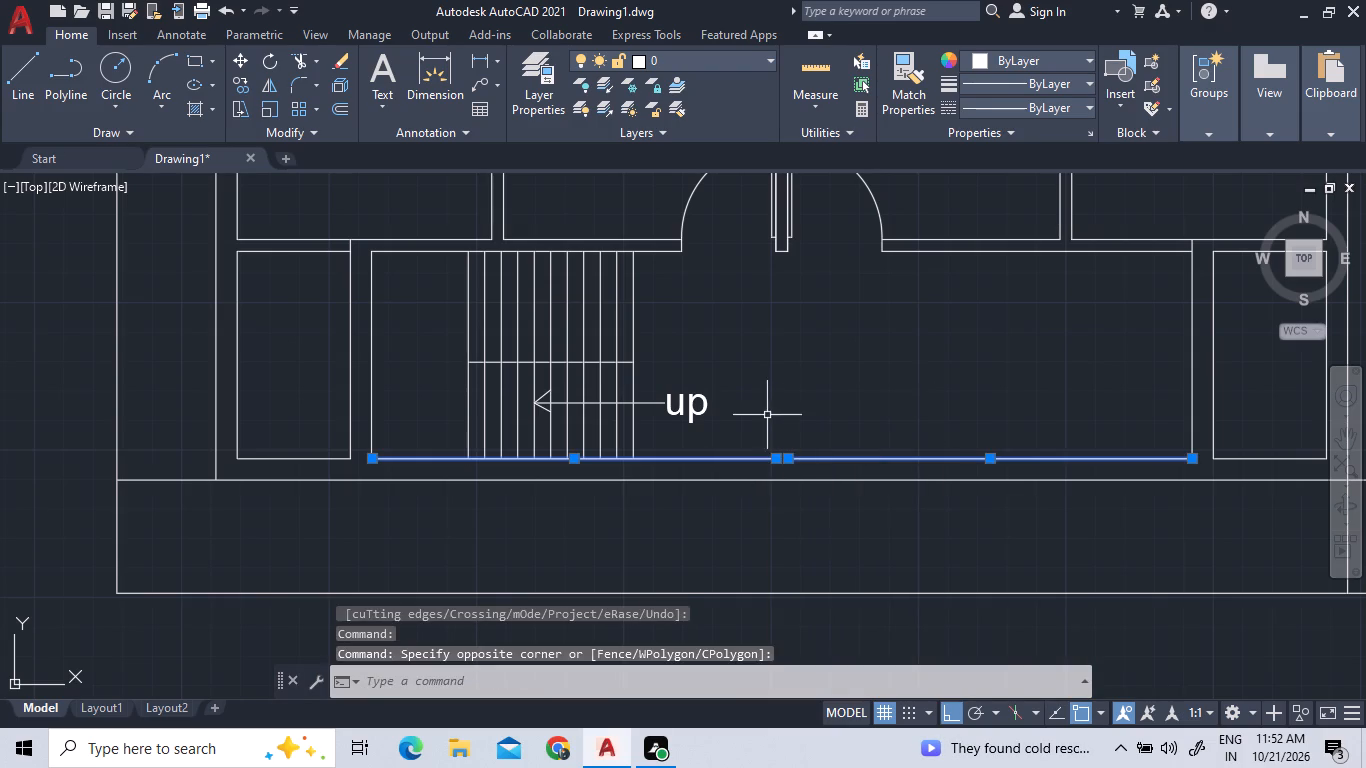
key("j")
key("space")
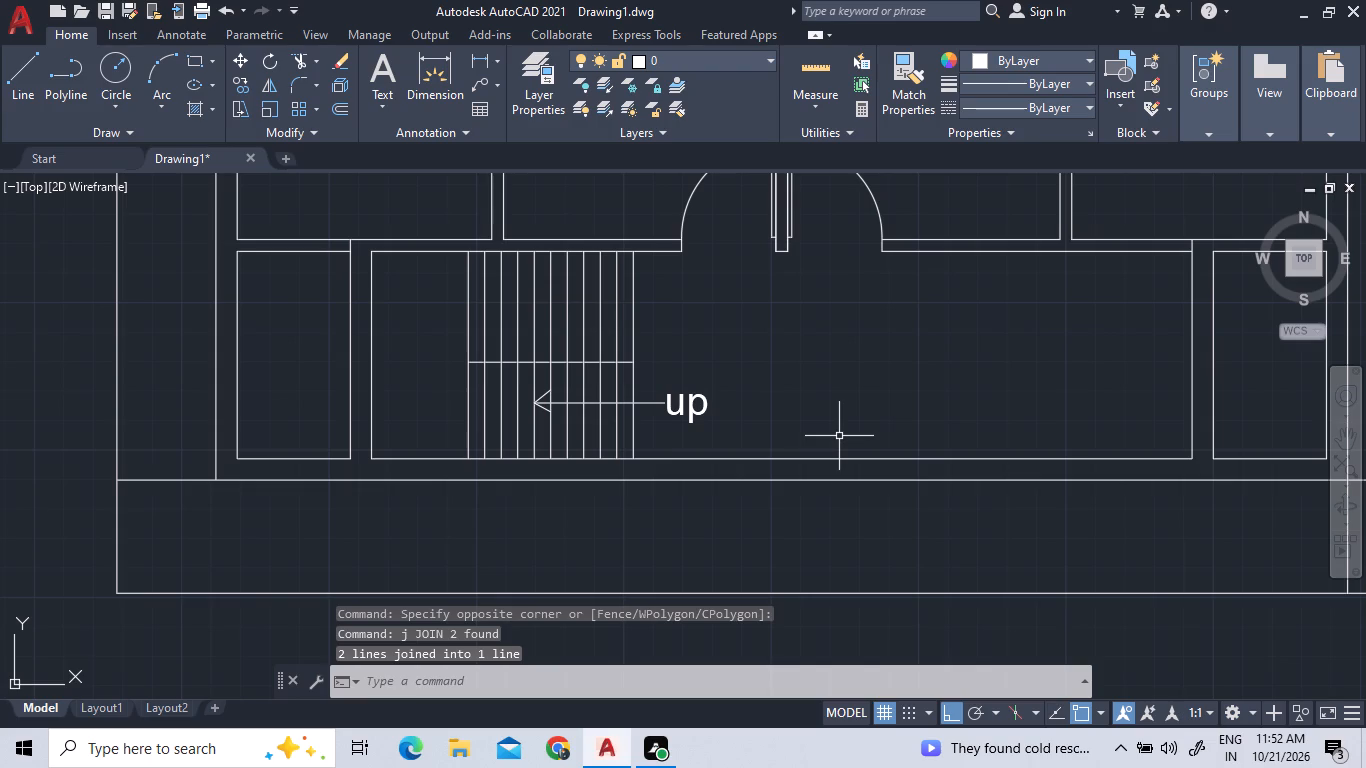
Copy the window symbol in the upper-left room's outer wall, from its lower edge's midpoint, down into the wall of the small room directly below.
scroll(839, 436, "down", 1)
middle_click_drag(938, 407, 784, 542)
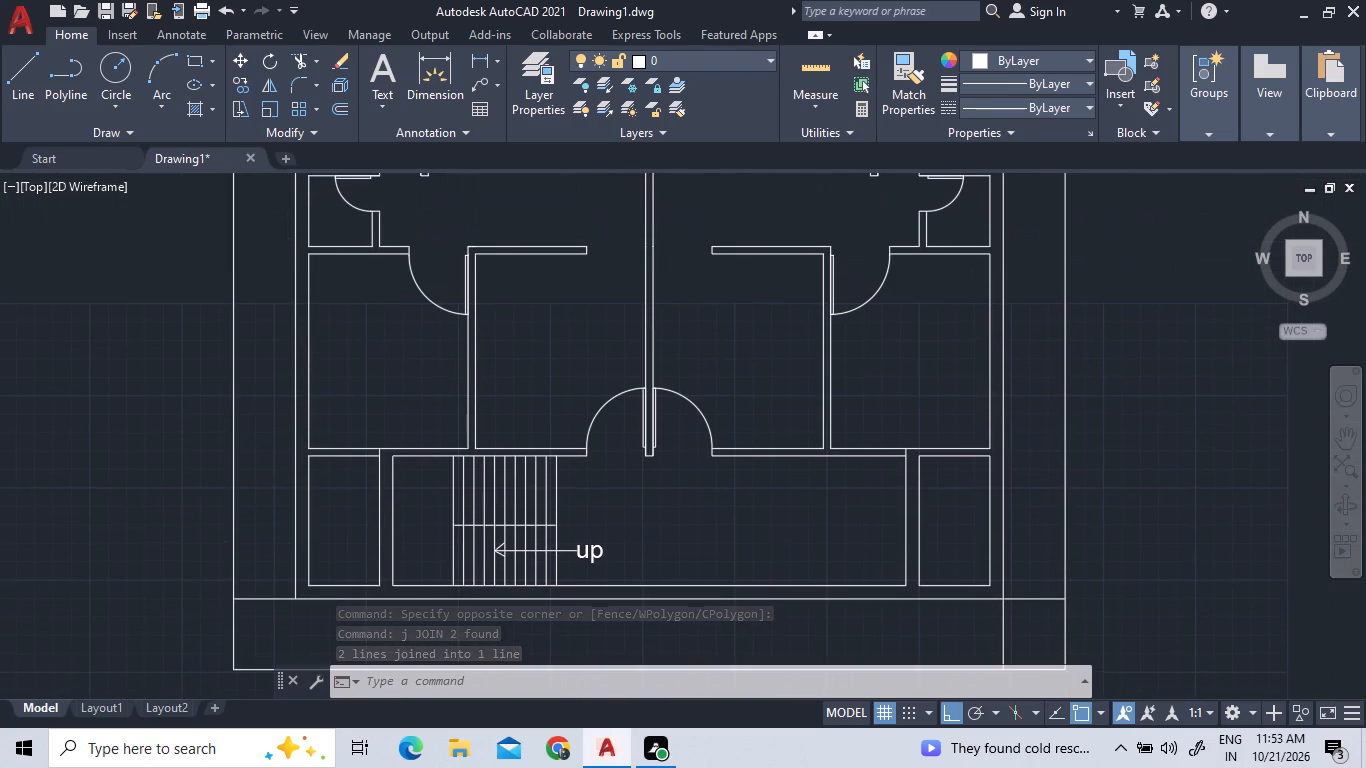
scroll(874, 470, "down", 2)
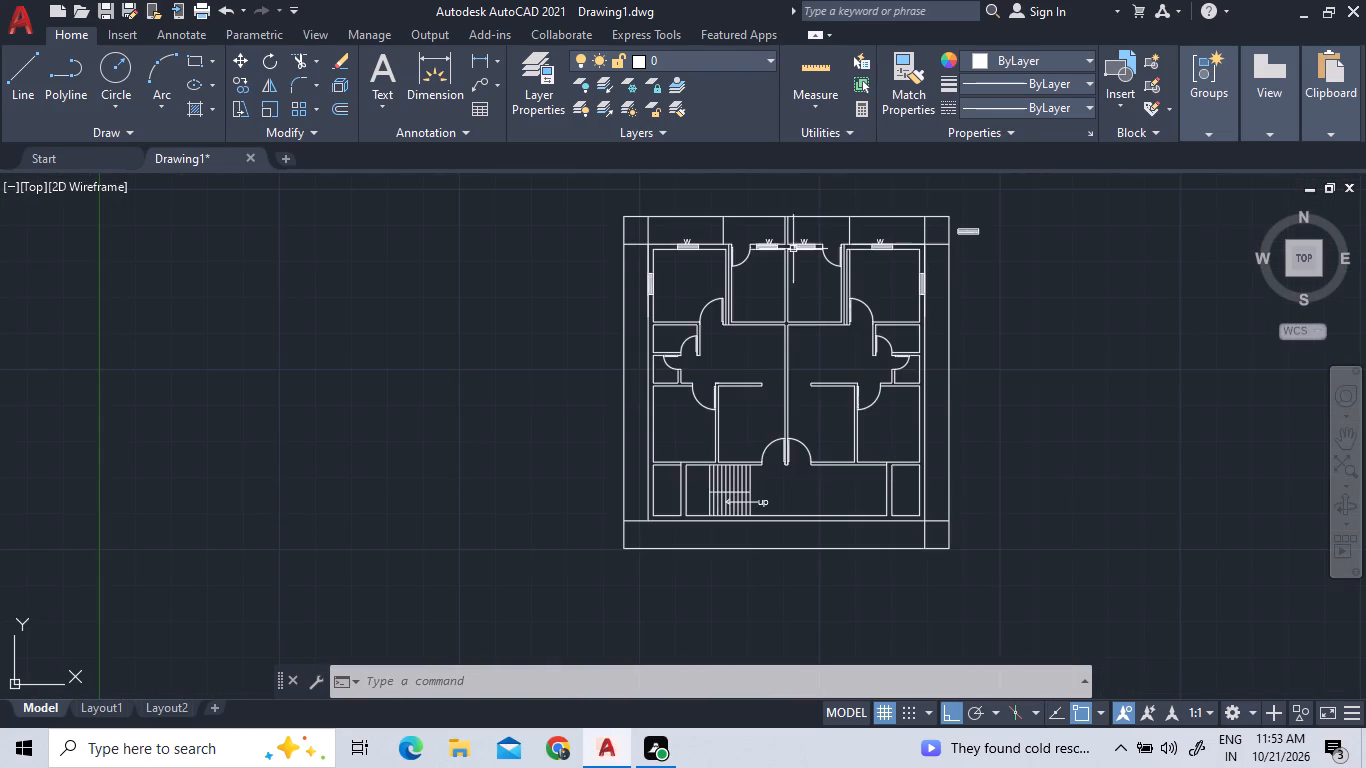
scroll(769, 196, "up", 2)
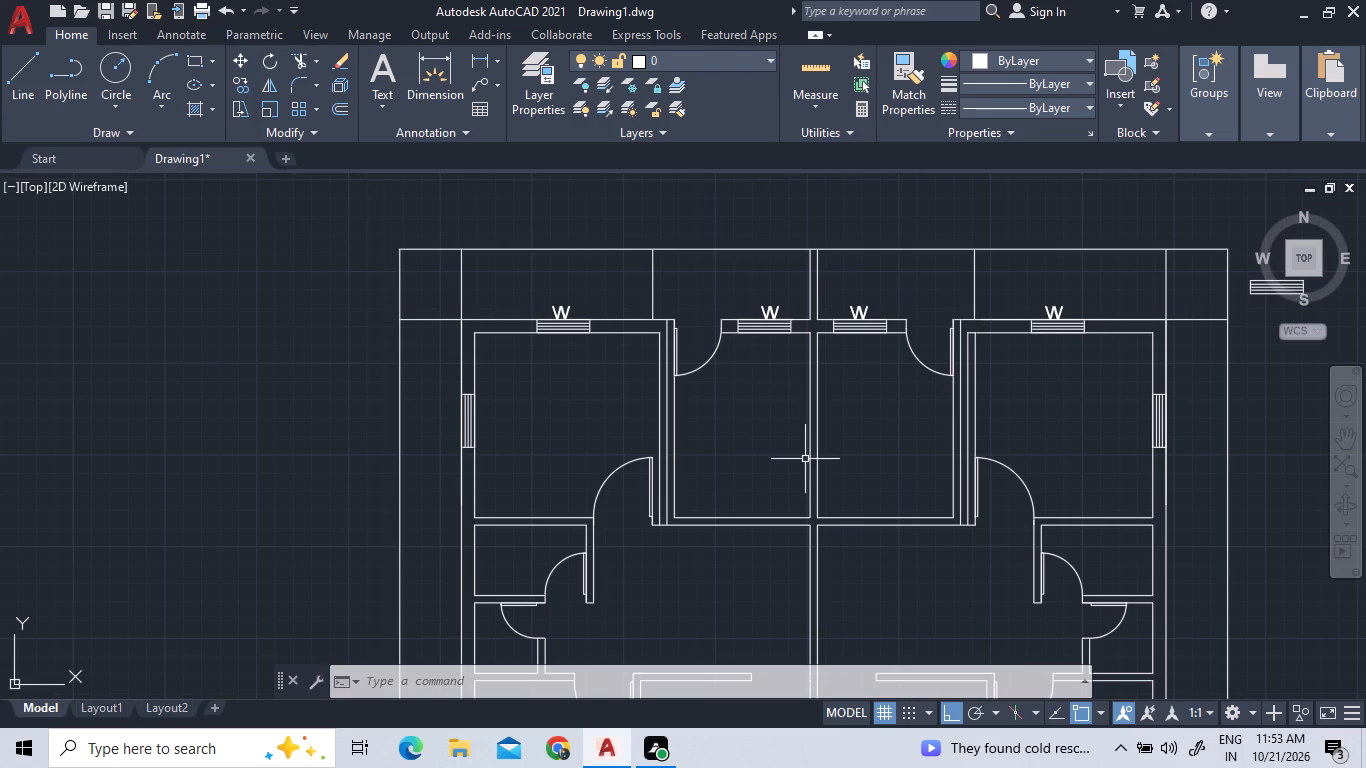
middle_click_drag(805, 461, 709, 350)
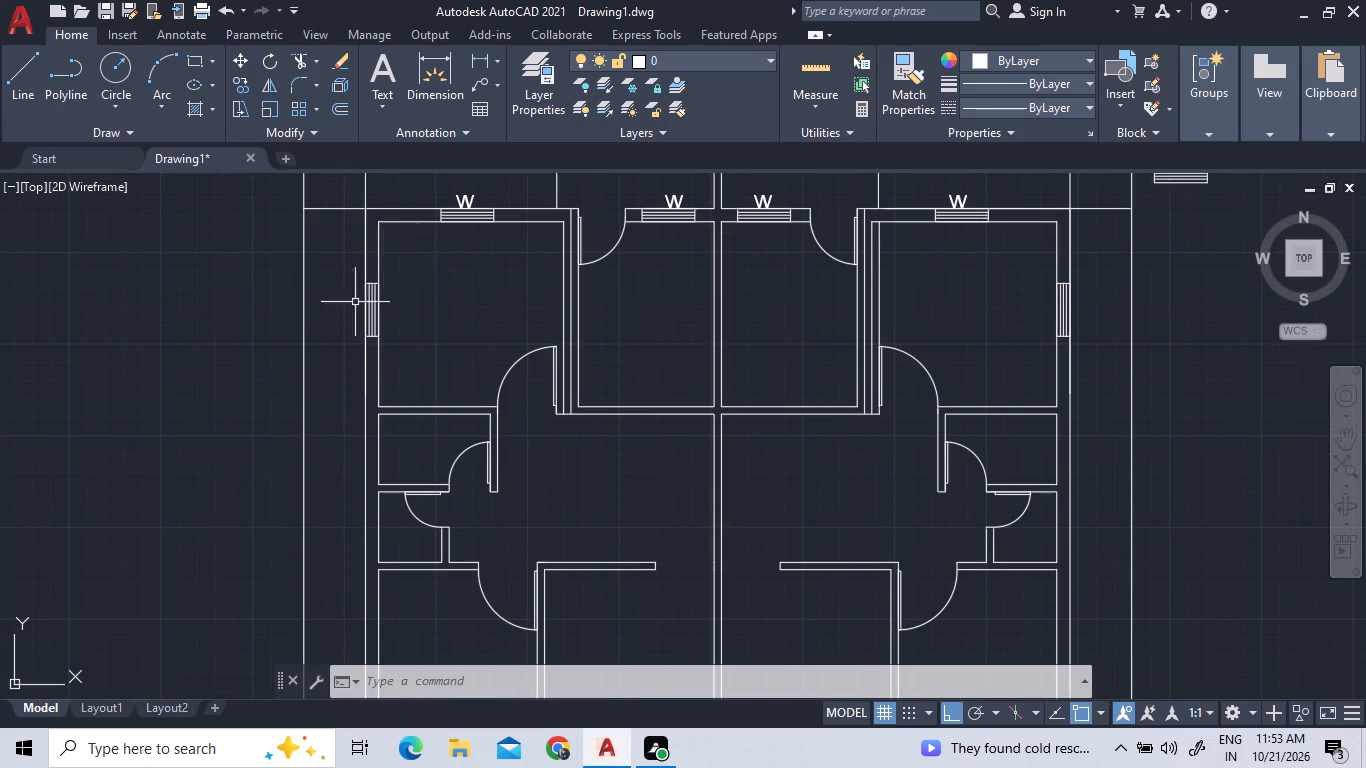
scroll(335, 323, "up", 3)
scroll(465, 378, "up", 2)
scroll(546, 366, "up", 3)
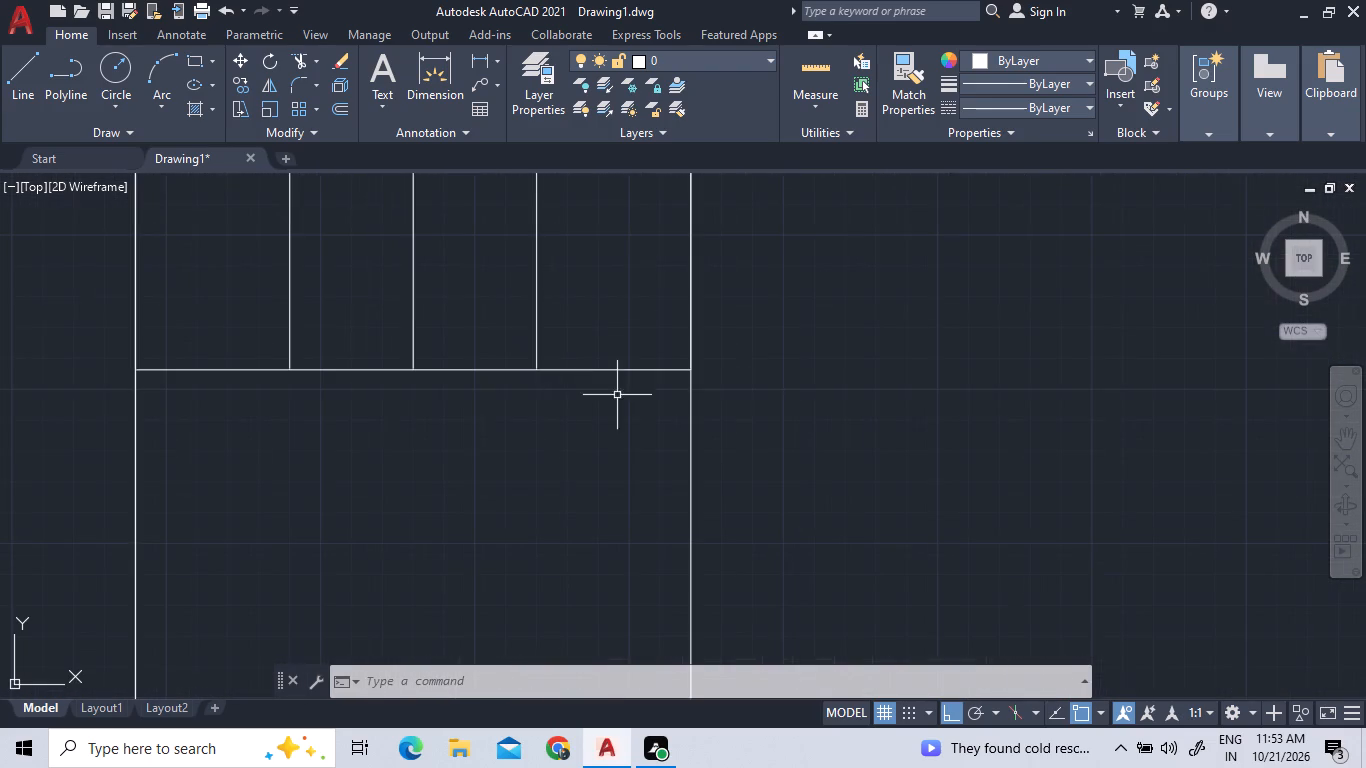
left_click(619, 396)
left_click(266, 219)
scroll(578, 305, "up", 3)
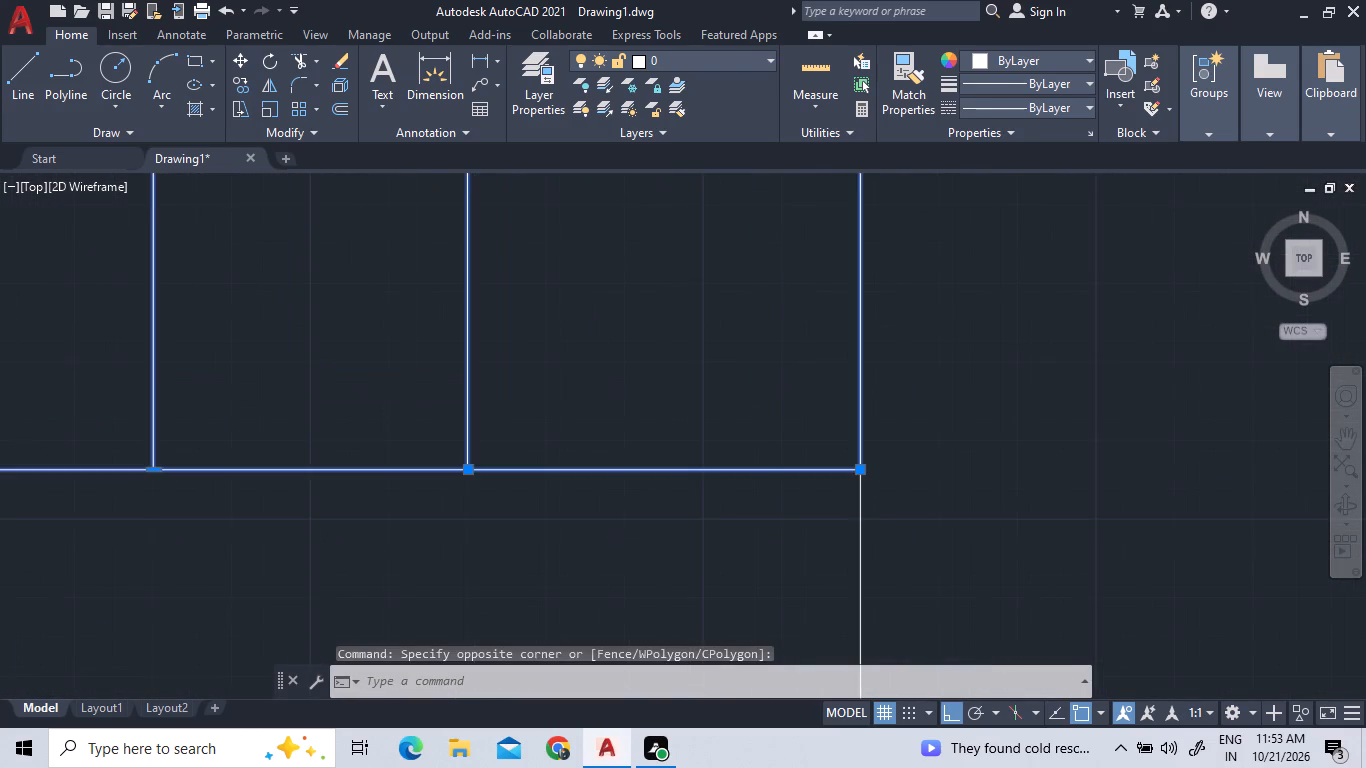
scroll(578, 306, "down", 3)
right_click(674, 293)
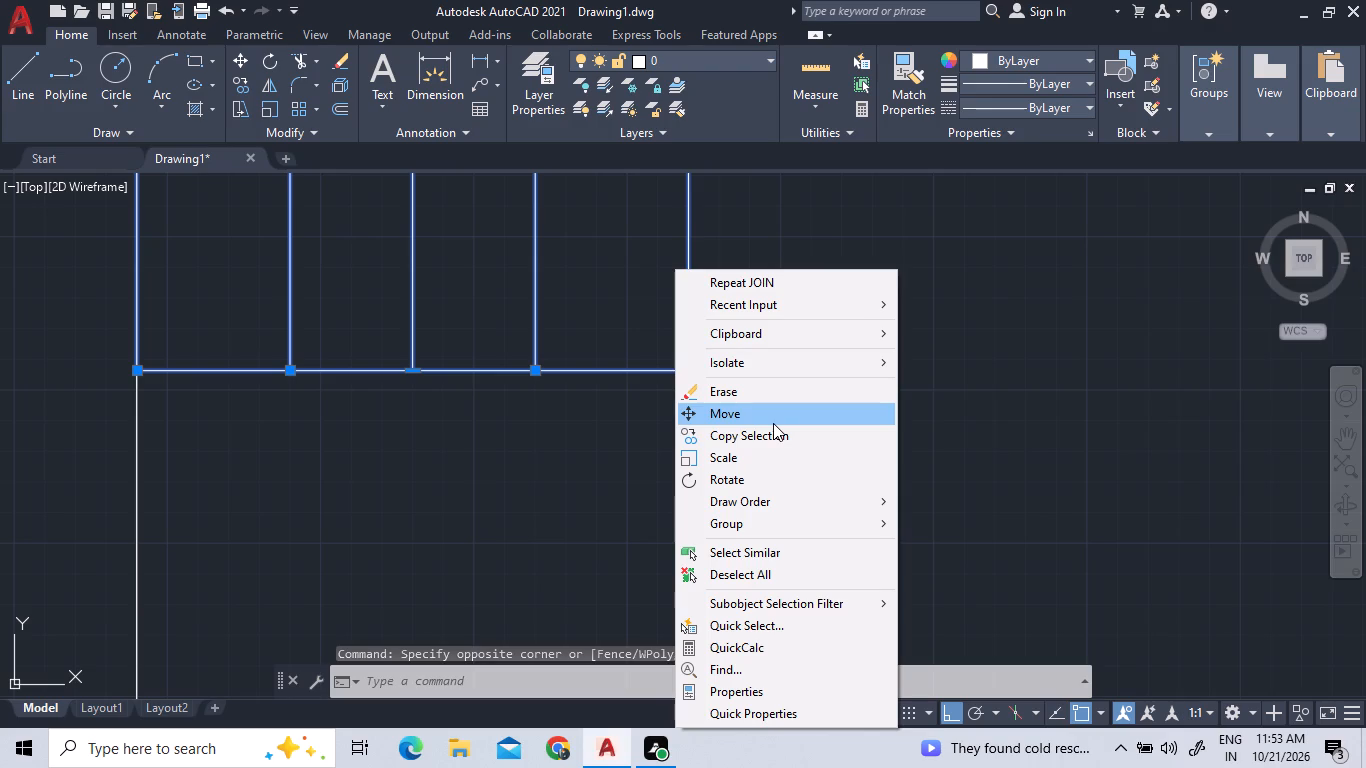
left_click(768, 437)
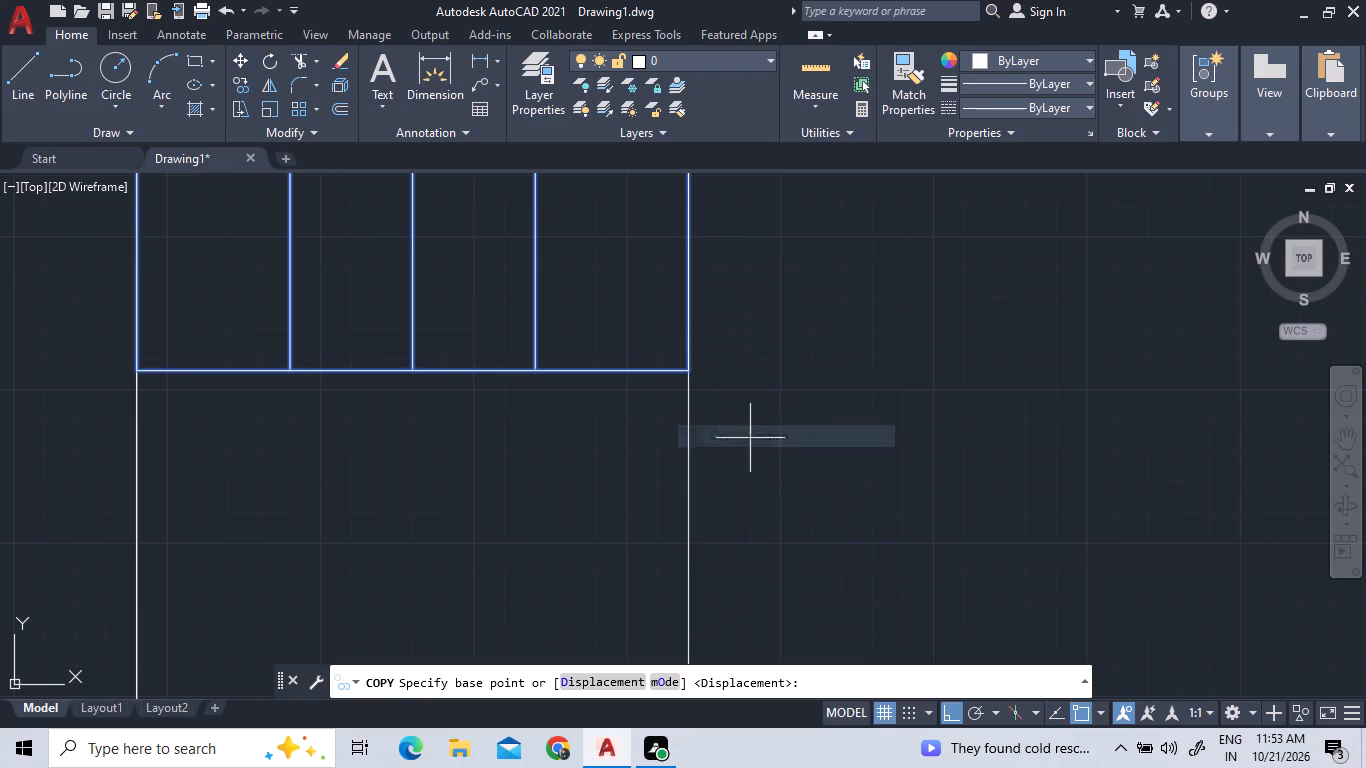
left_click(412, 372)
scroll(414, 377, "down", 8)
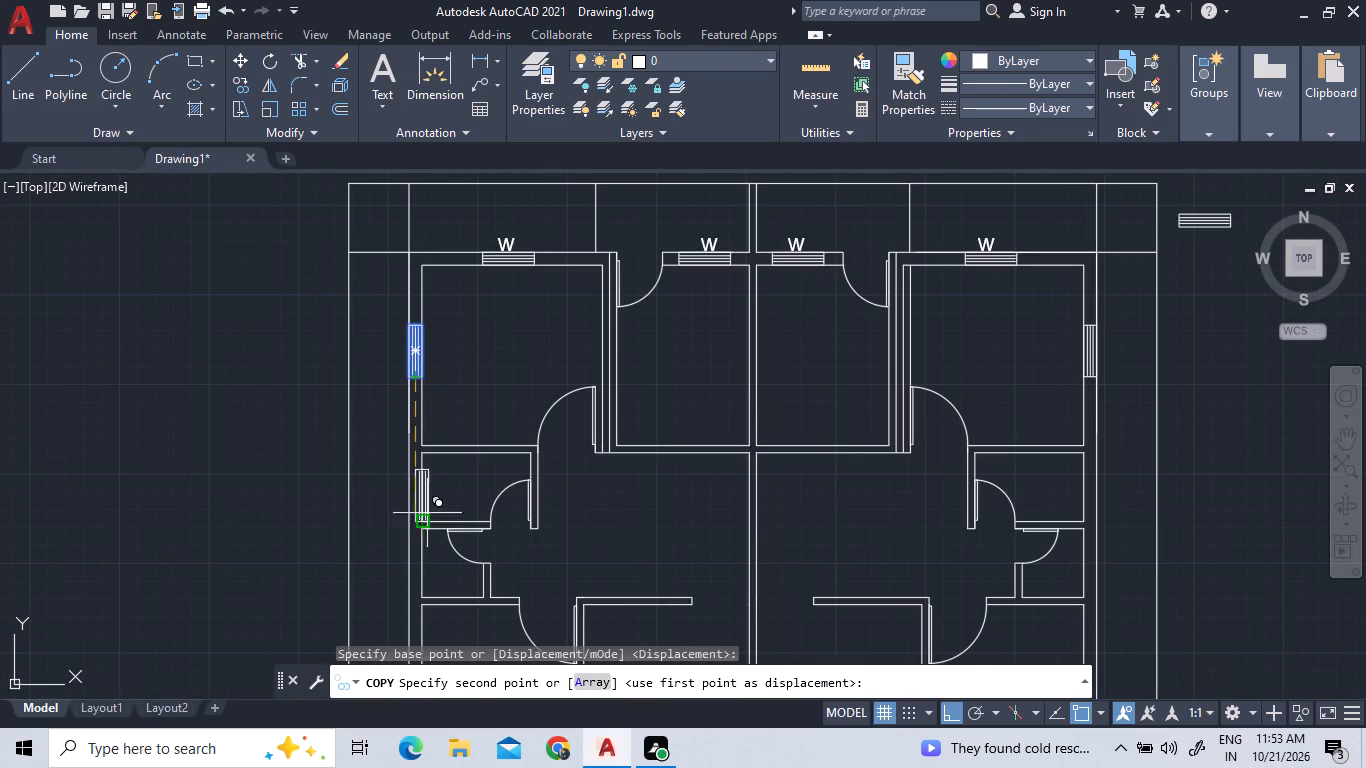
scroll(438, 484, "up", 2)
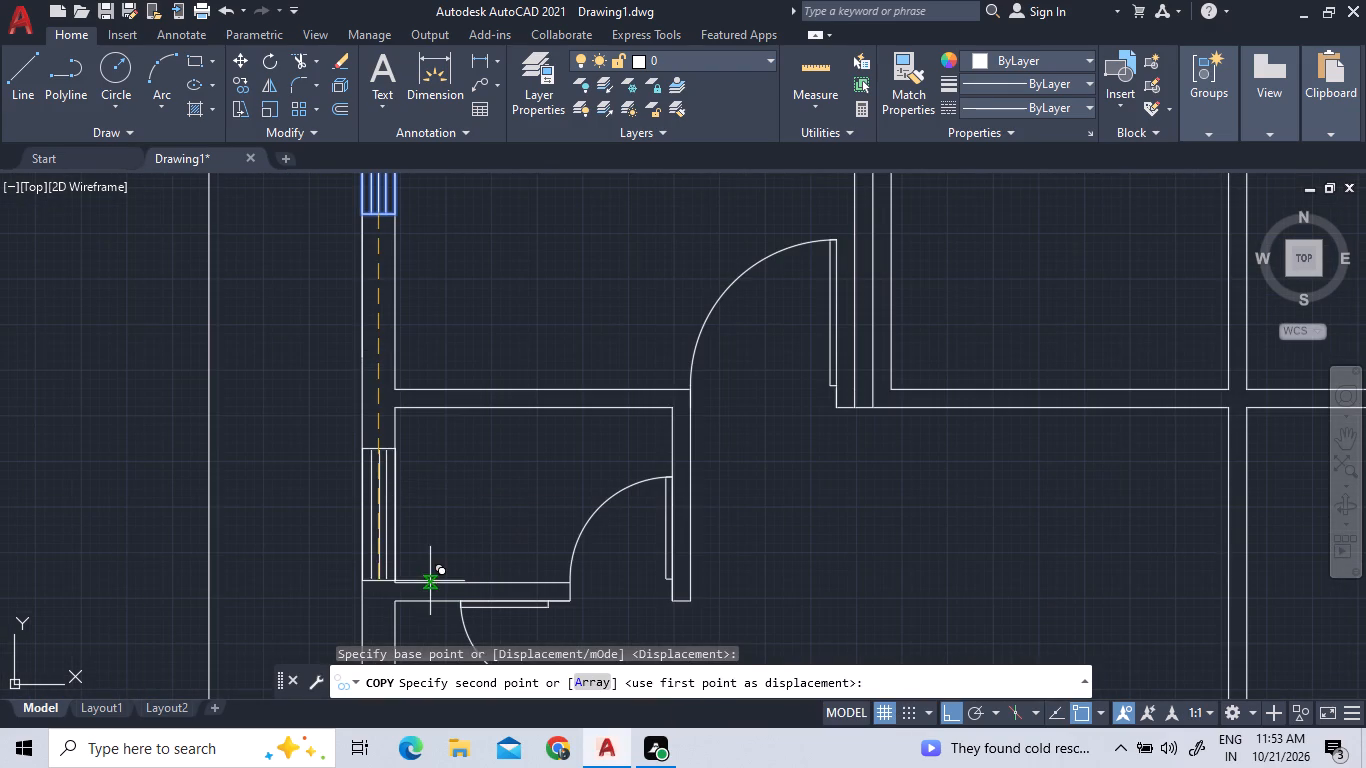
left_click(441, 569)
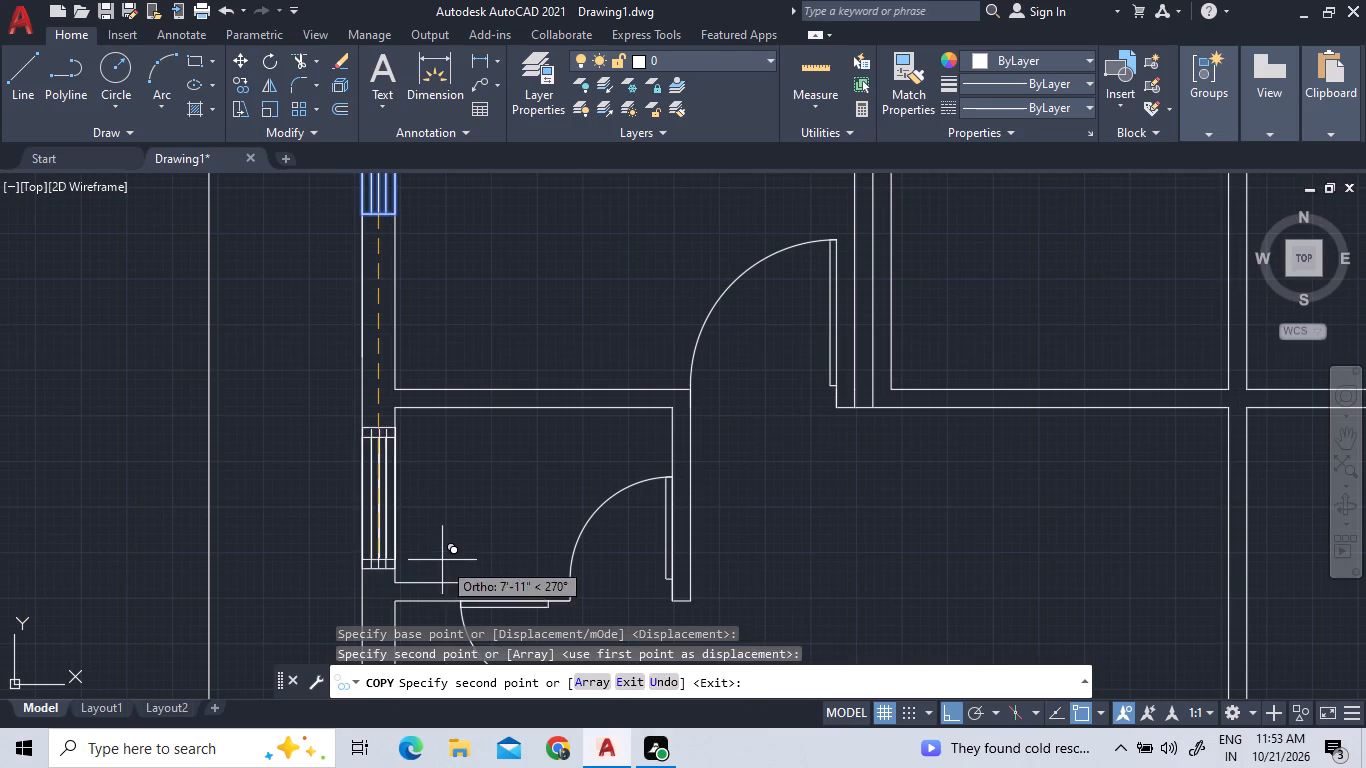
Place two more window copies down the left outer wall, one at the second small room and one at the larger room below.
scroll(450, 471, "down", 3)
scroll(453, 591, "up", 1)
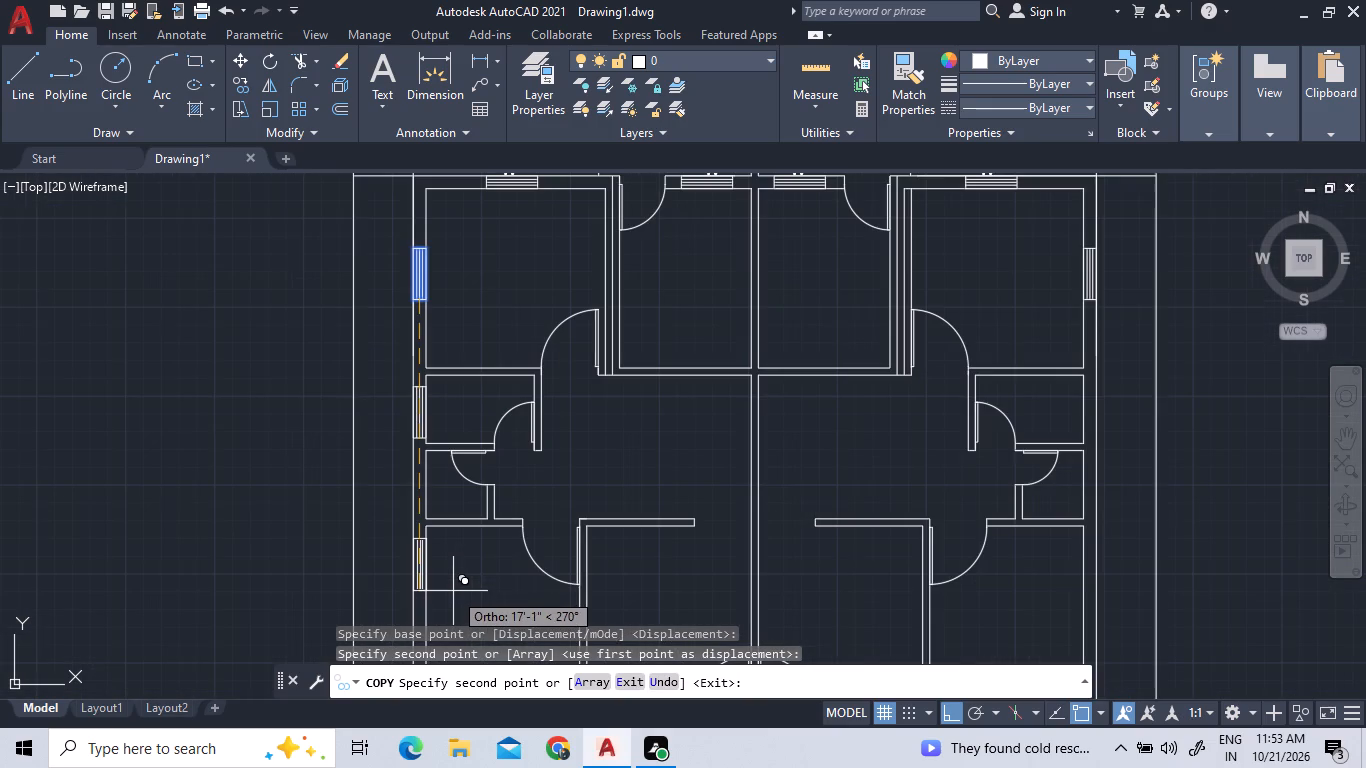
scroll(457, 504, "up", 2)
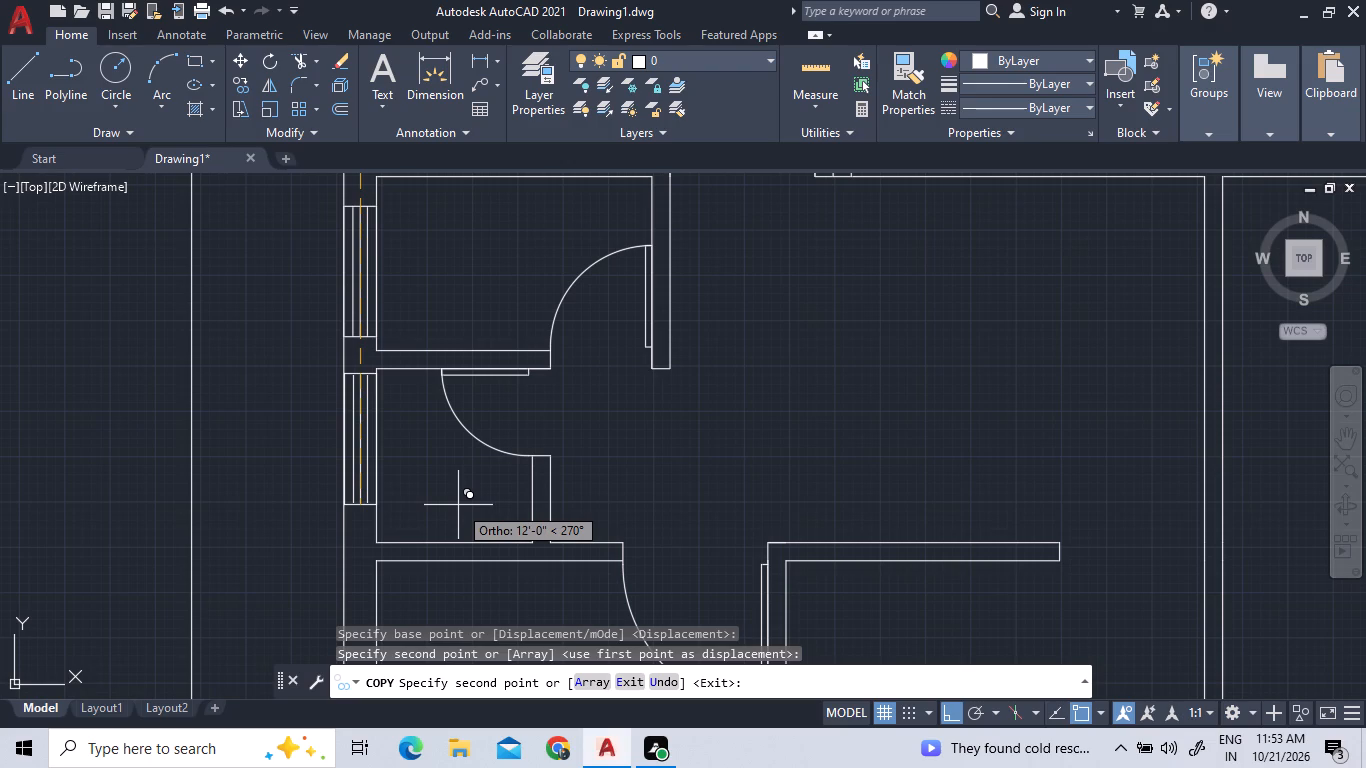
left_click(457, 525)
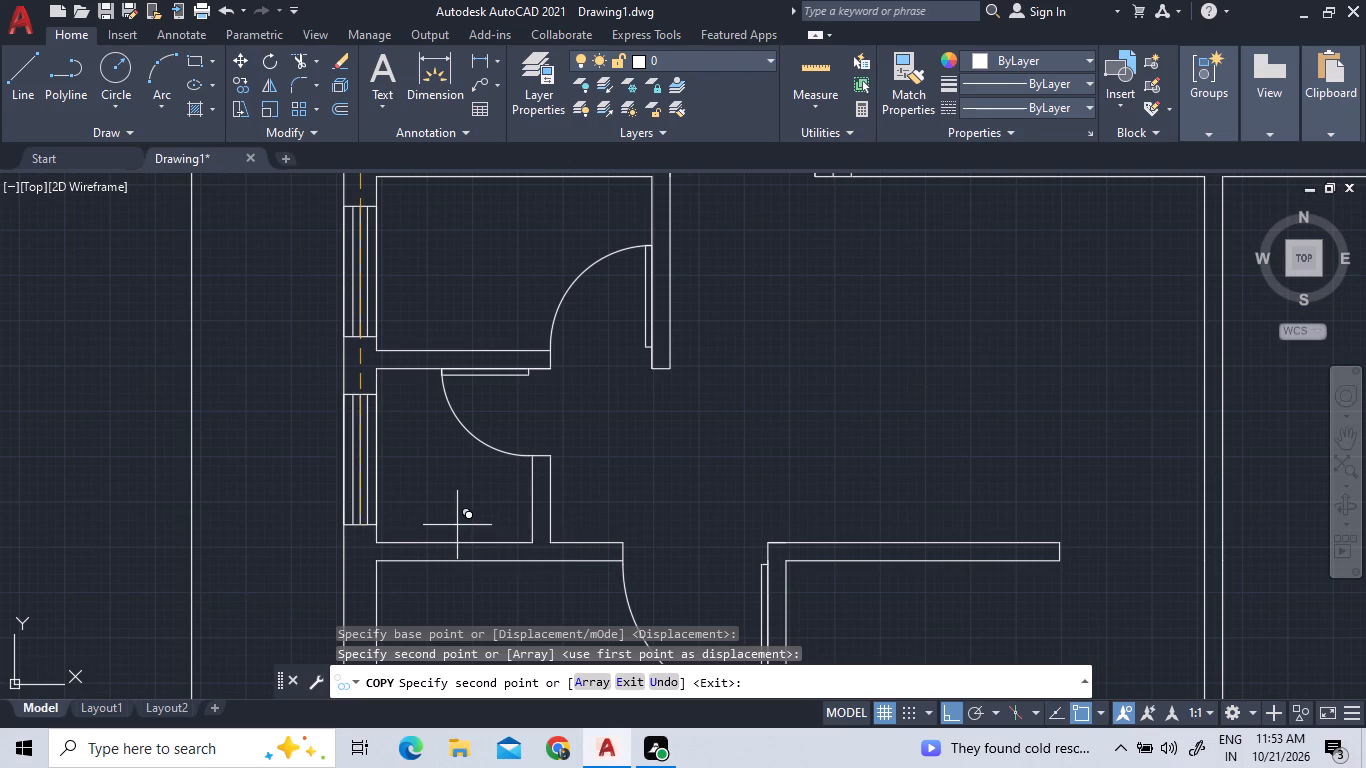
scroll(474, 505, "down", 4)
scroll(491, 572, "up", 4)
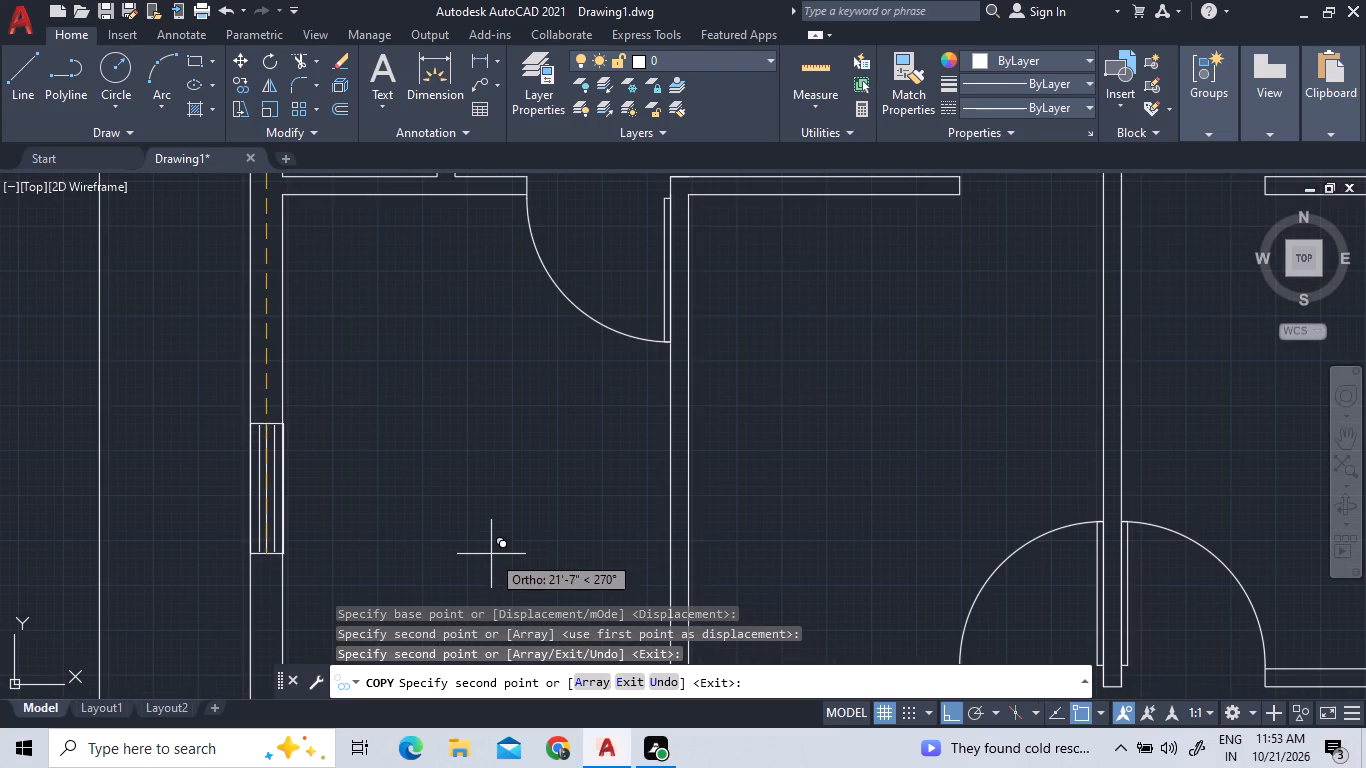
left_click(490, 526)
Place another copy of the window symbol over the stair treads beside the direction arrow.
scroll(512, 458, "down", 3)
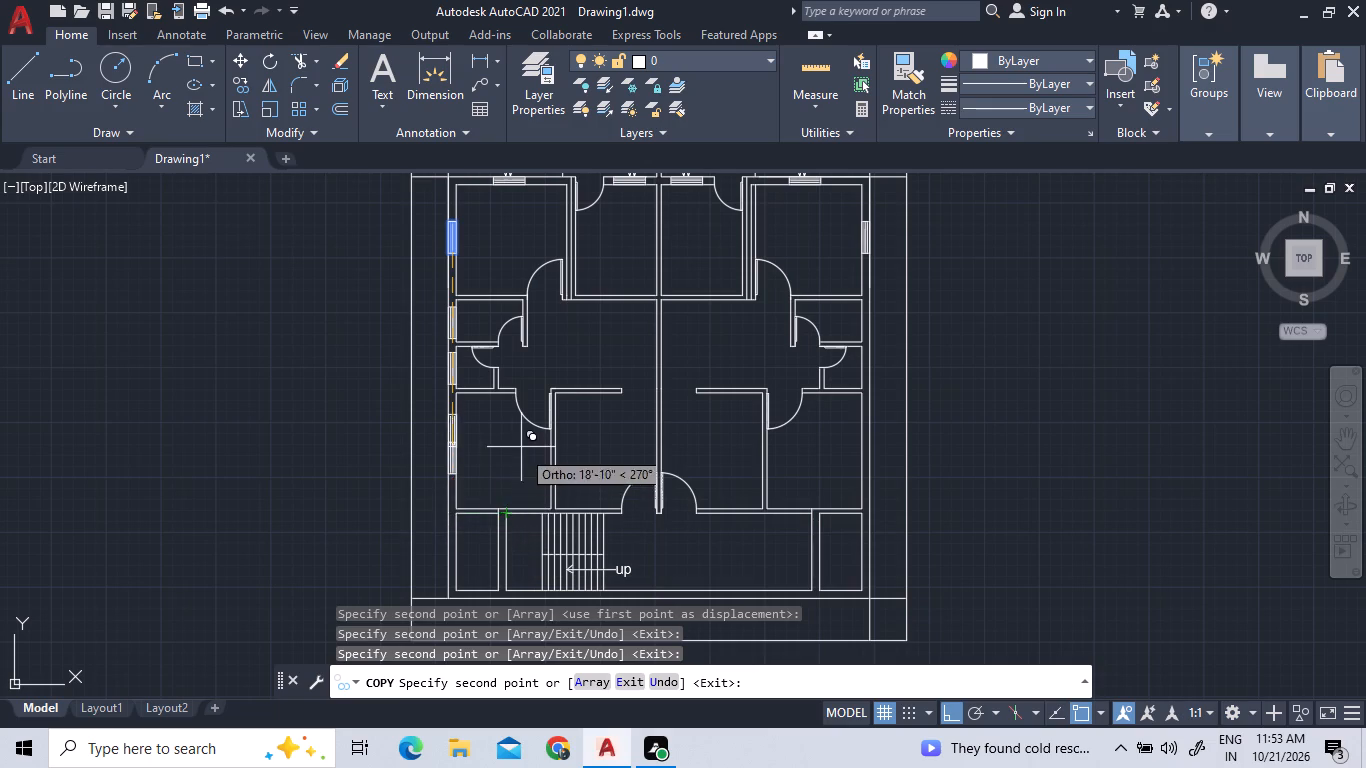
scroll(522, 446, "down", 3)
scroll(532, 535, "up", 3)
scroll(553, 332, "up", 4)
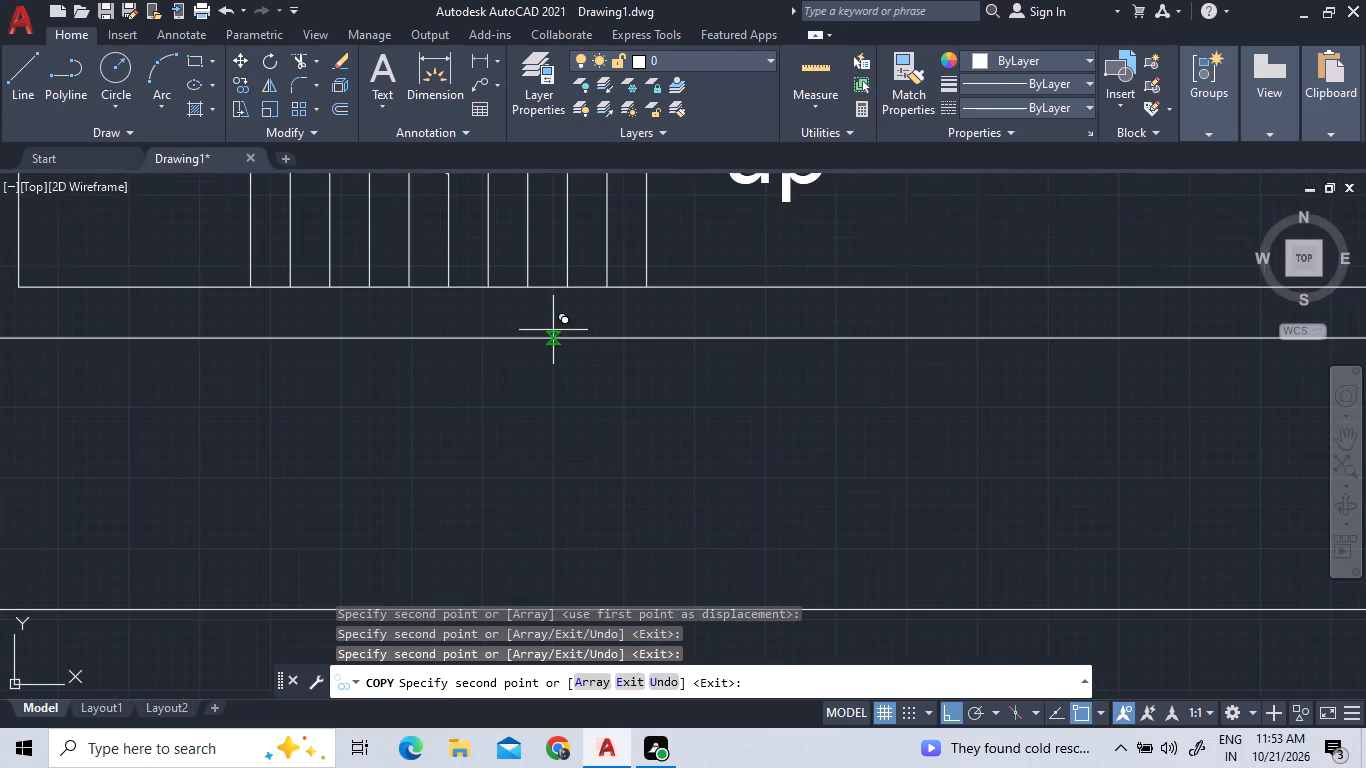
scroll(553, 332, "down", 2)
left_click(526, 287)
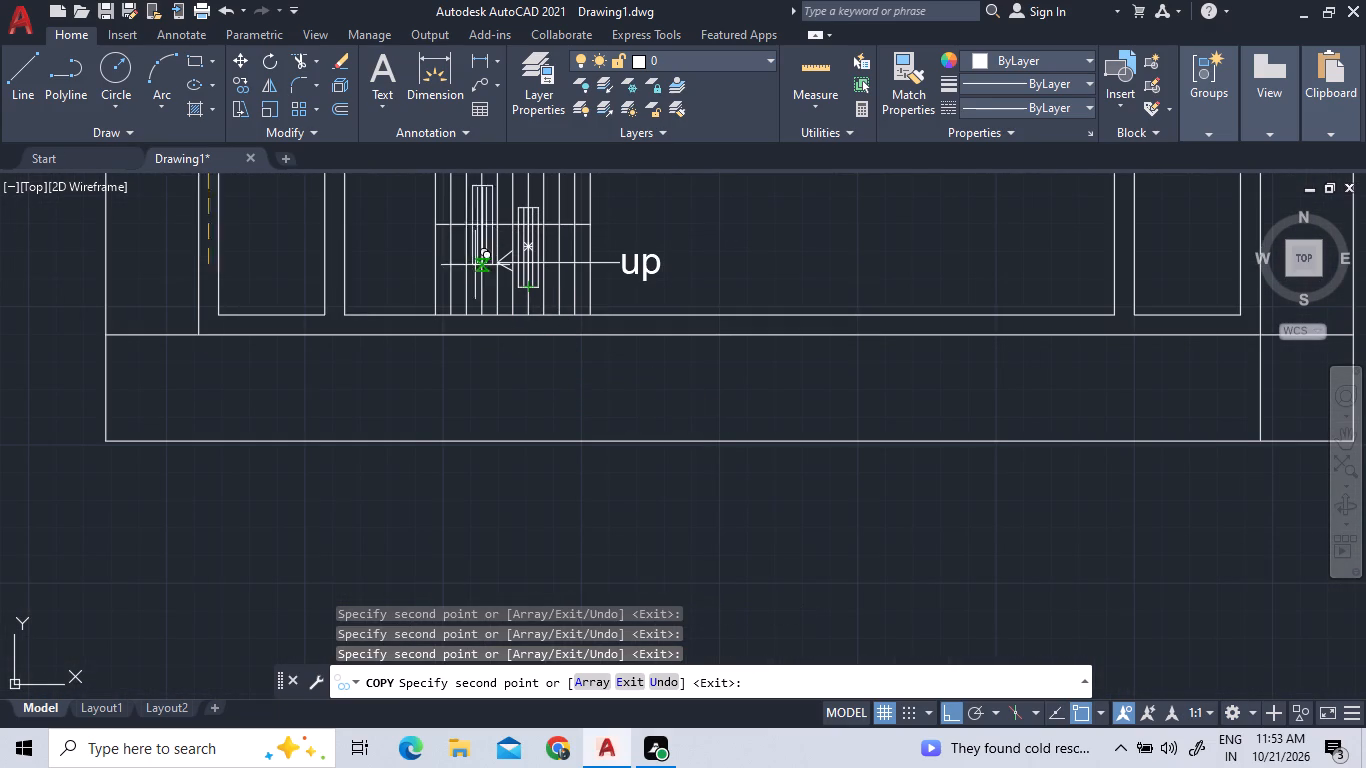
Place a window copy in the outer wall of the bottom-left room, about 31' below the original, and finish copying.
scroll(182, 276, "up", 2)
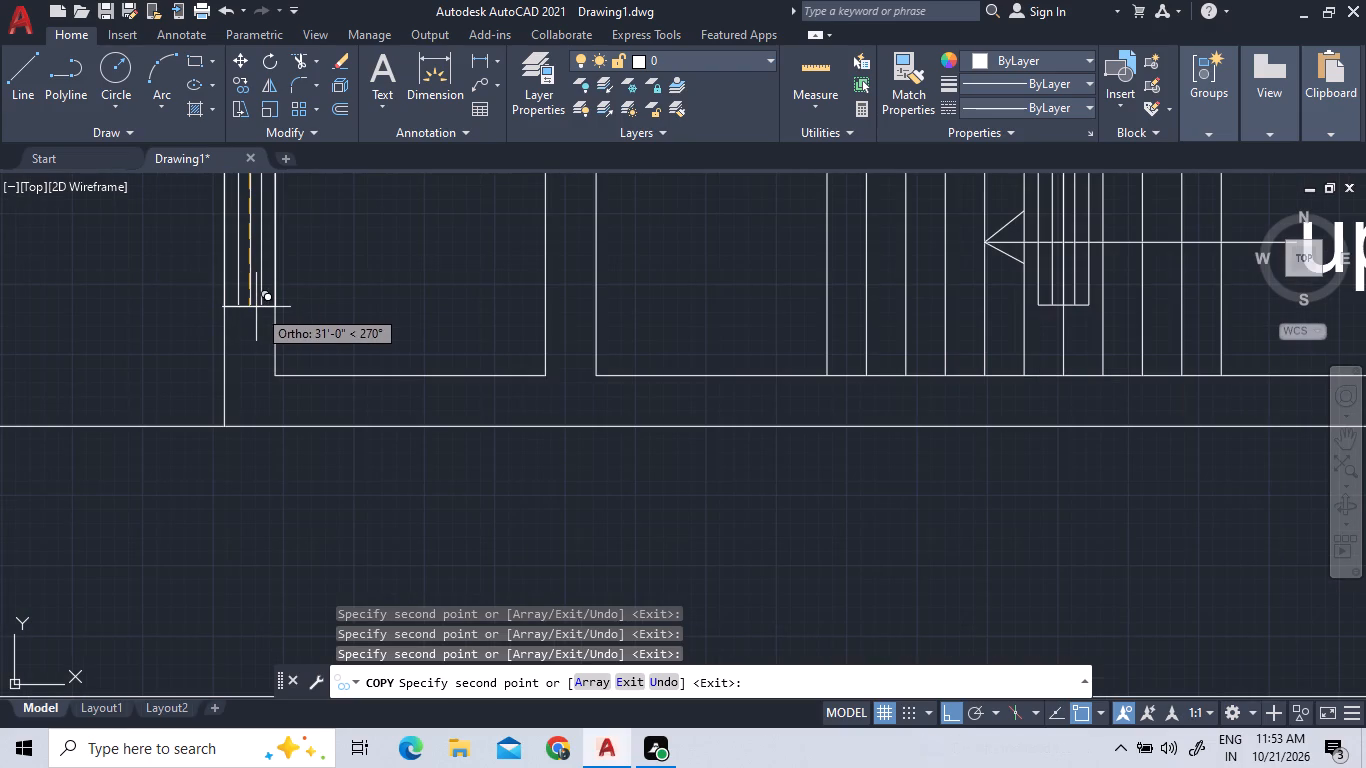
left_click(257, 304)
scroll(373, 398, "down", 3)
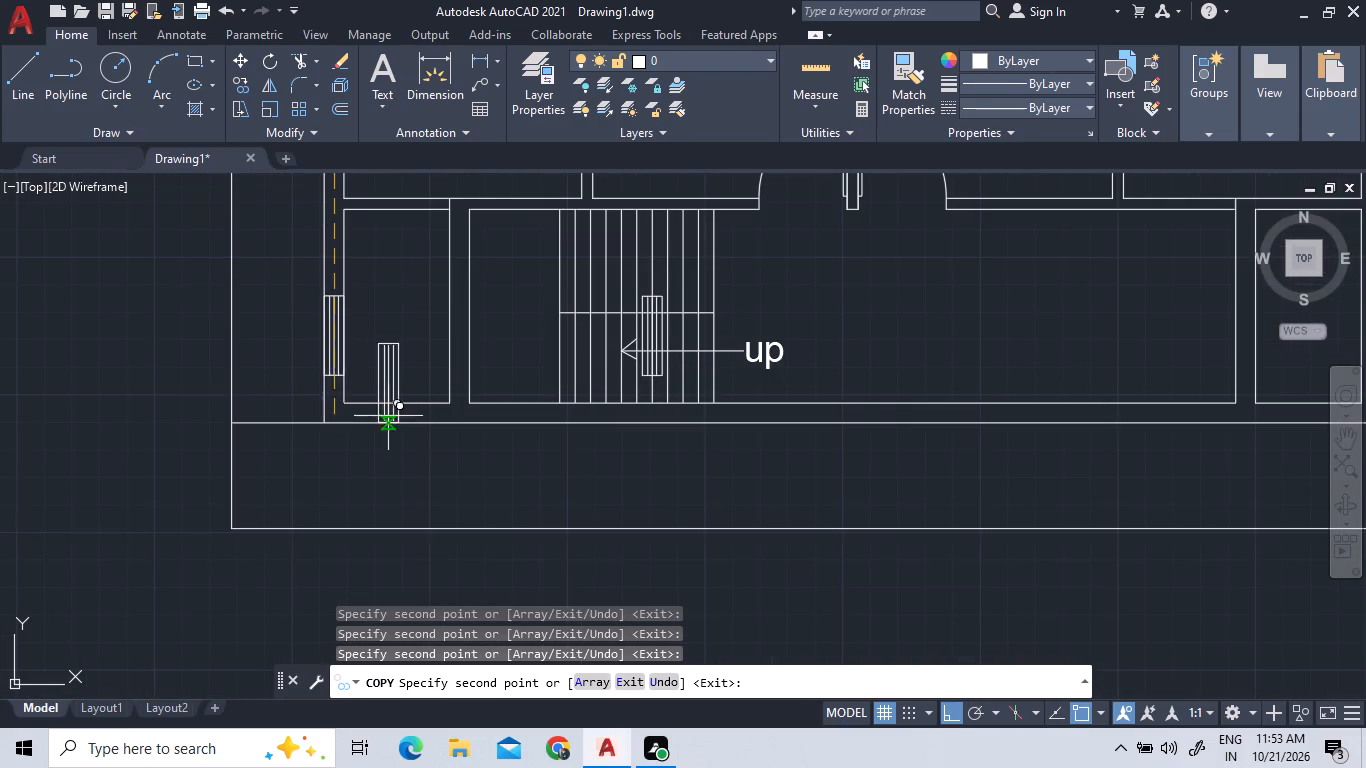
key("Escape")
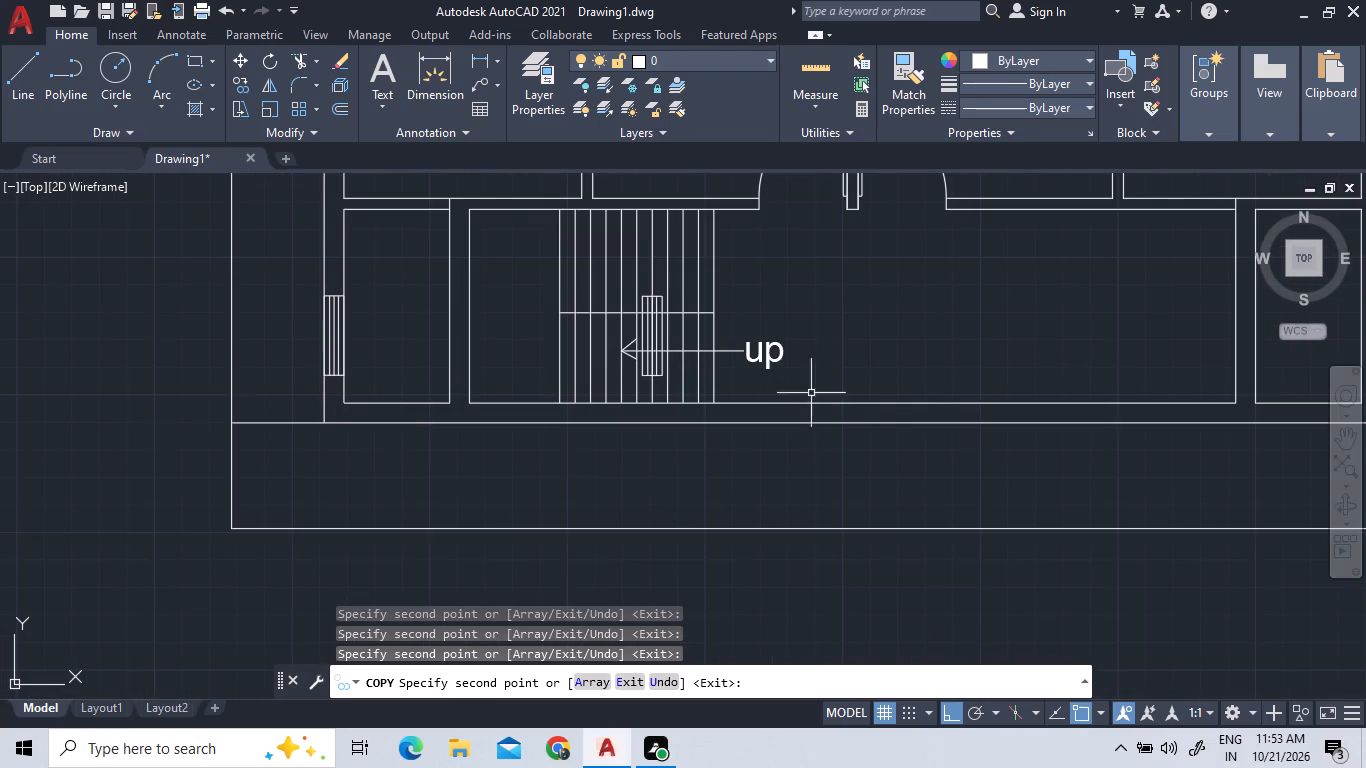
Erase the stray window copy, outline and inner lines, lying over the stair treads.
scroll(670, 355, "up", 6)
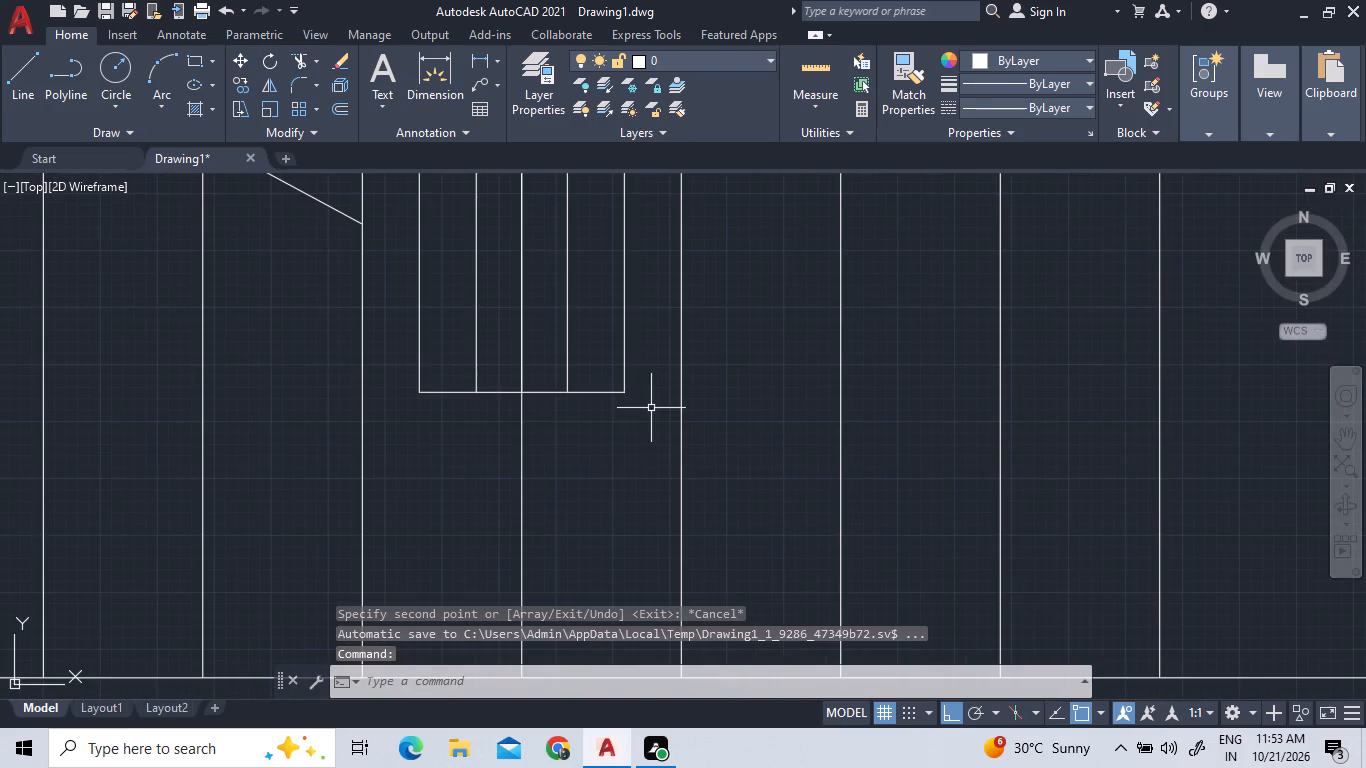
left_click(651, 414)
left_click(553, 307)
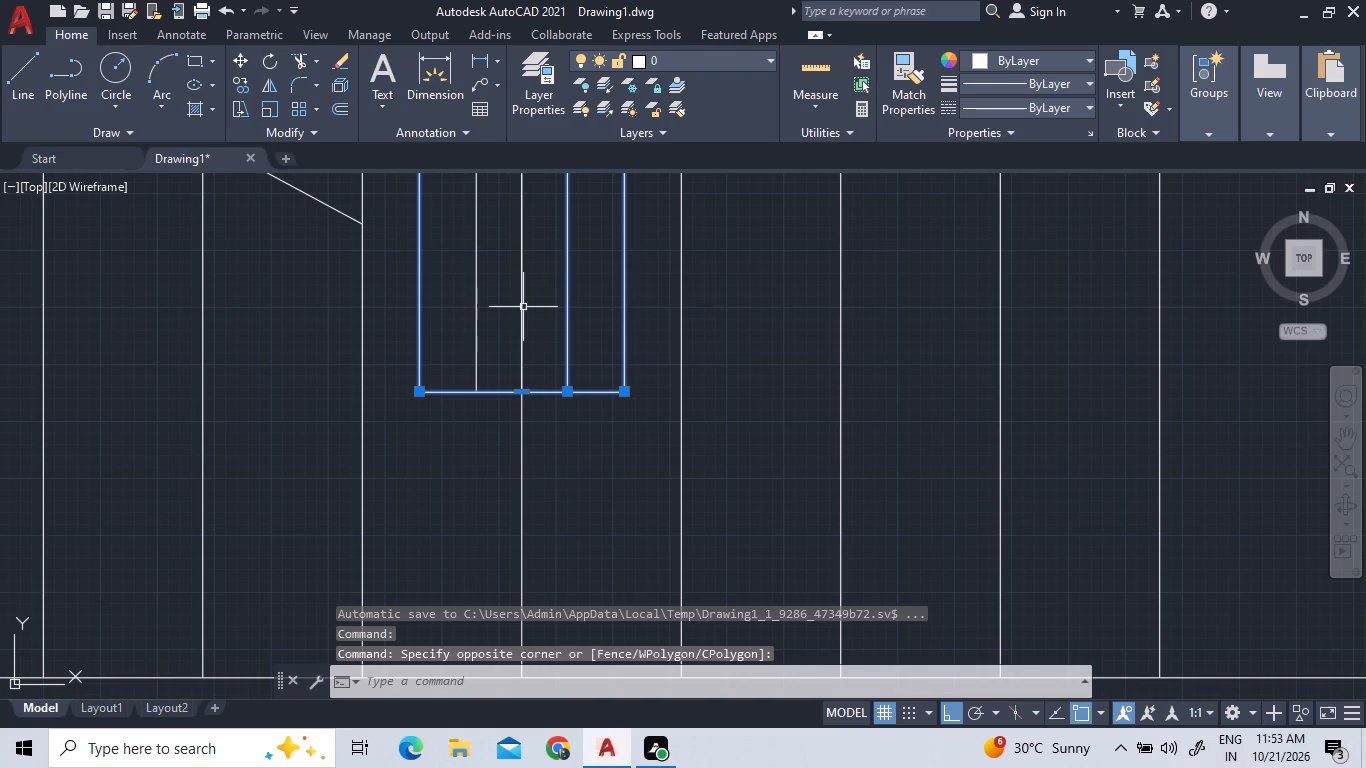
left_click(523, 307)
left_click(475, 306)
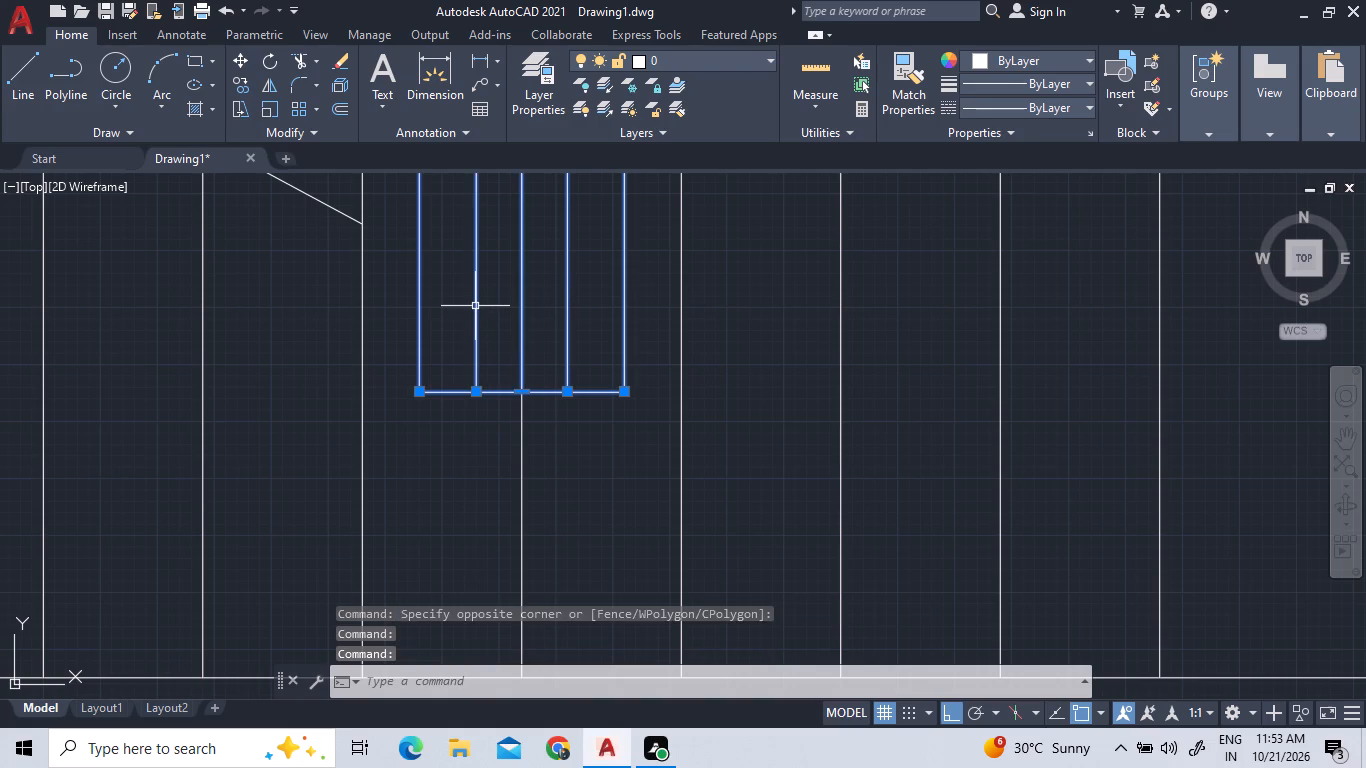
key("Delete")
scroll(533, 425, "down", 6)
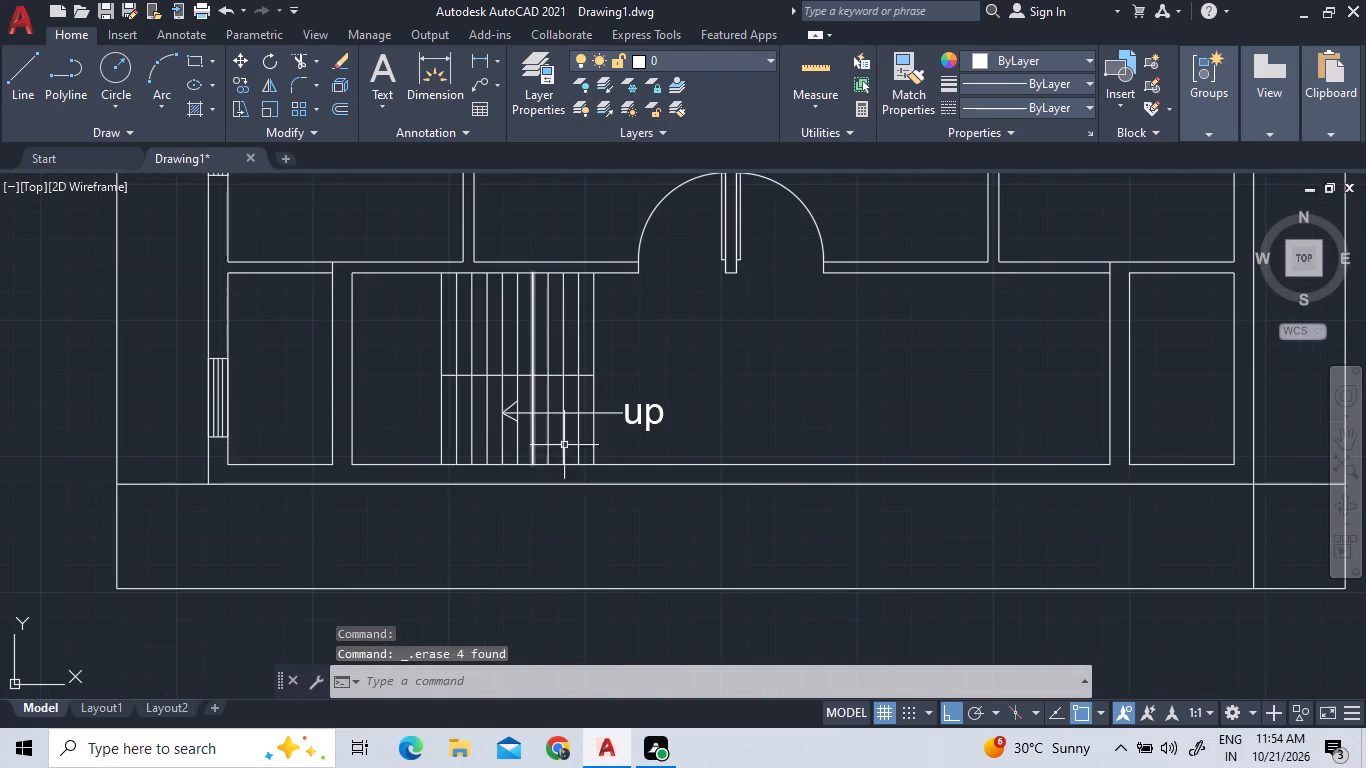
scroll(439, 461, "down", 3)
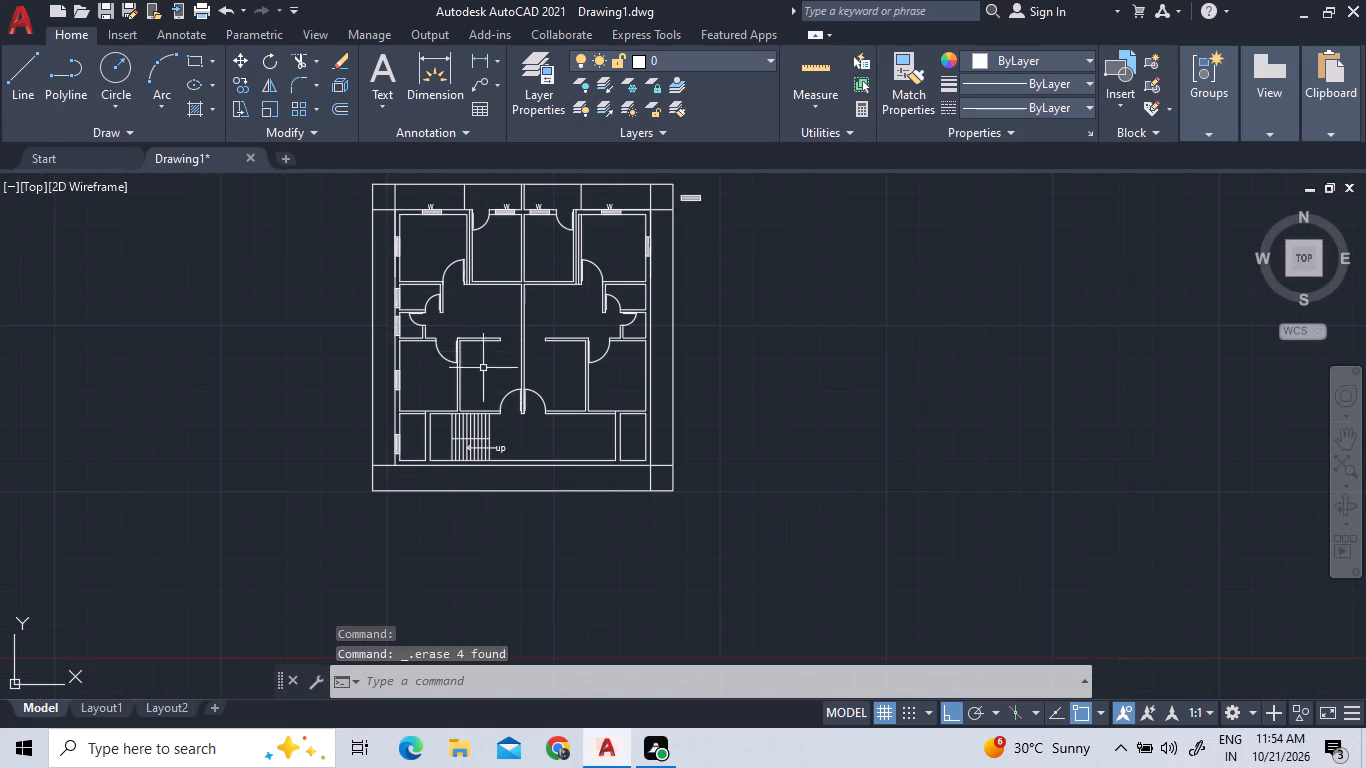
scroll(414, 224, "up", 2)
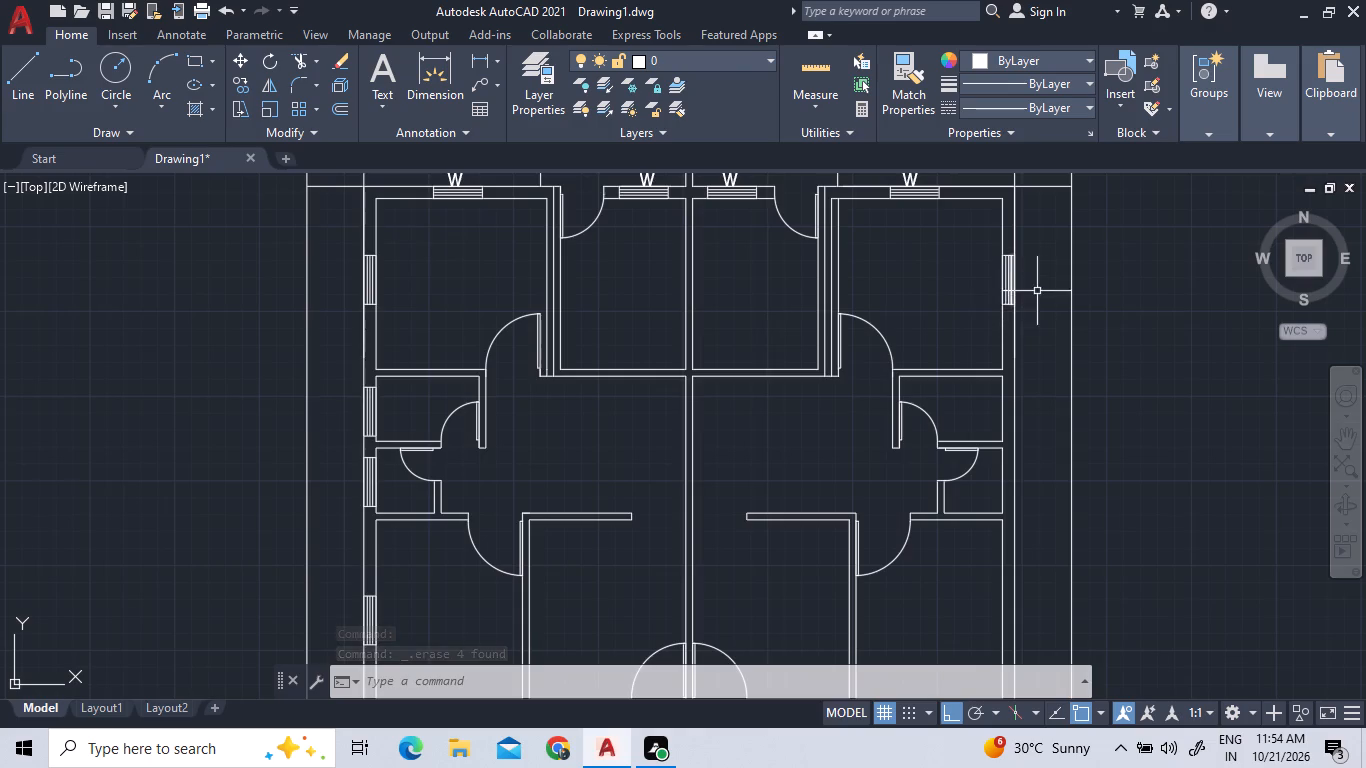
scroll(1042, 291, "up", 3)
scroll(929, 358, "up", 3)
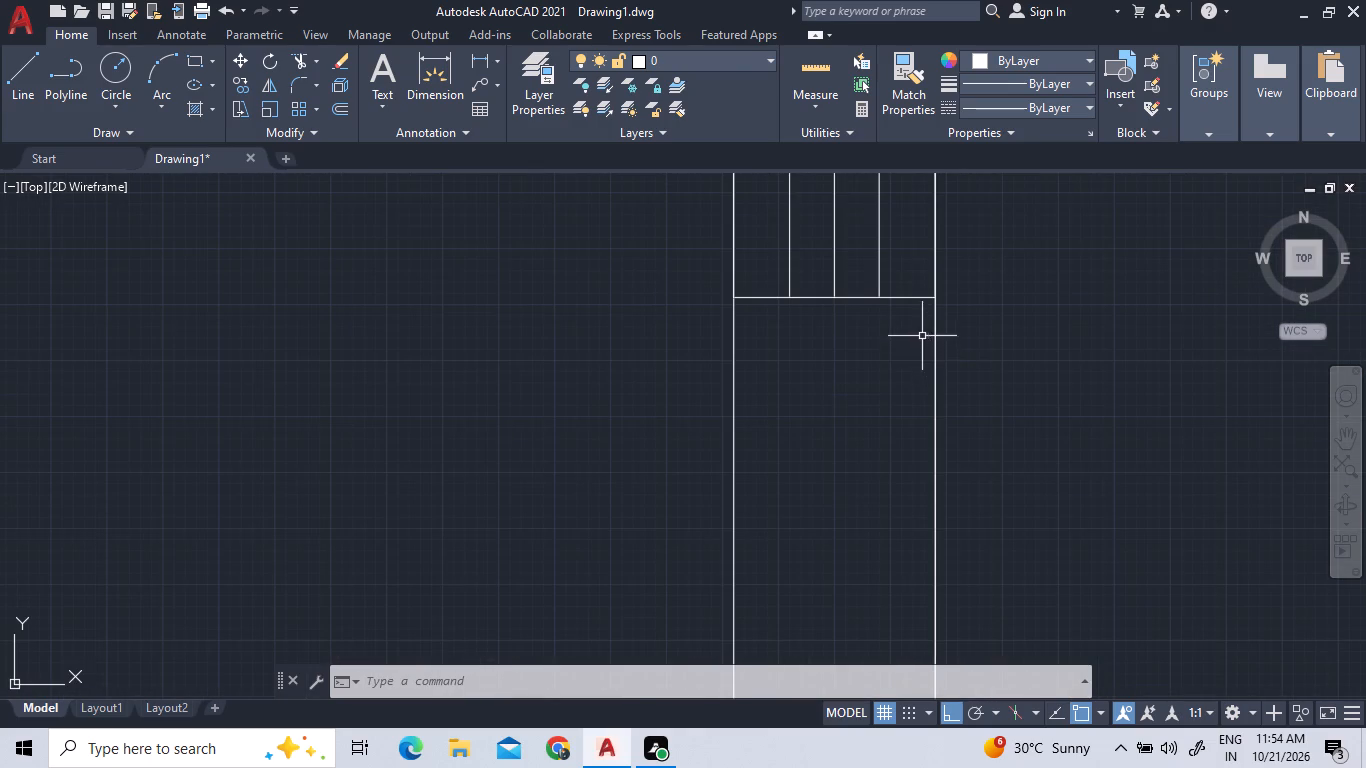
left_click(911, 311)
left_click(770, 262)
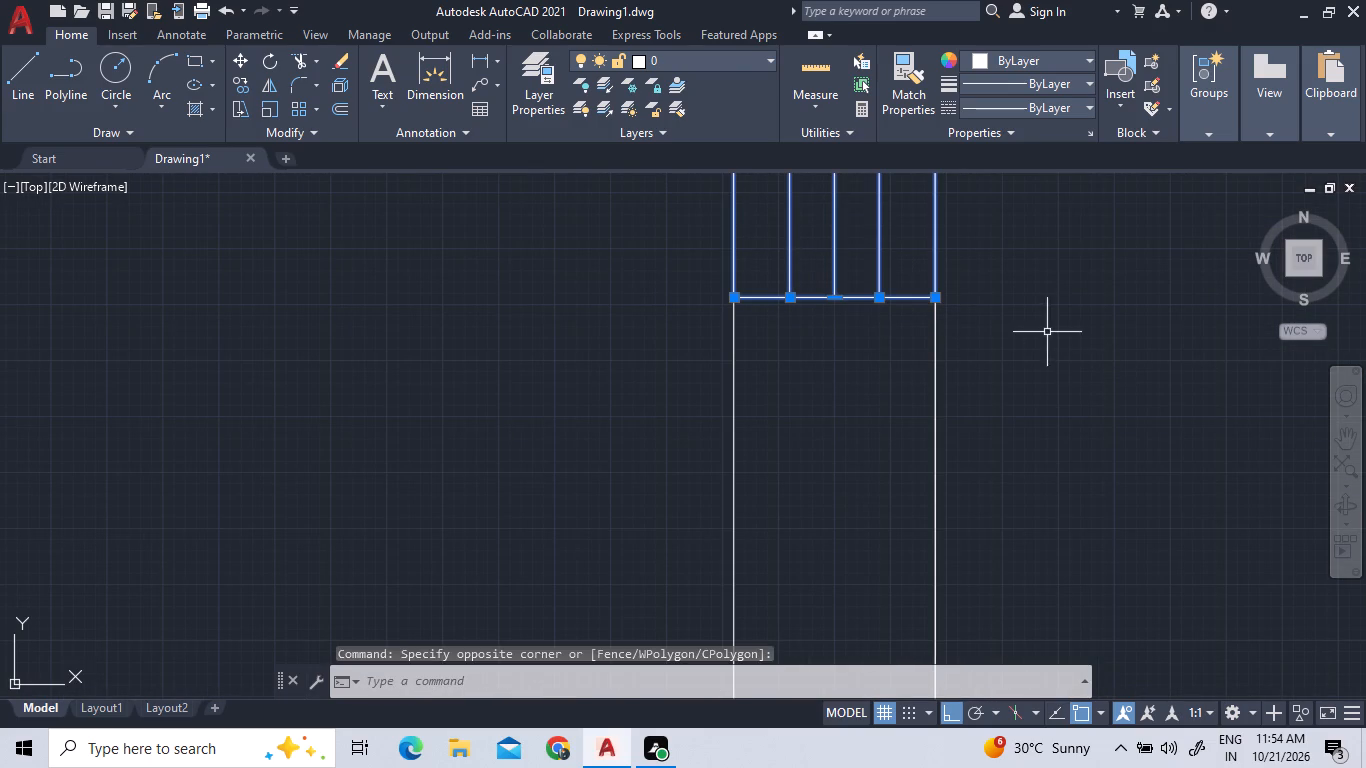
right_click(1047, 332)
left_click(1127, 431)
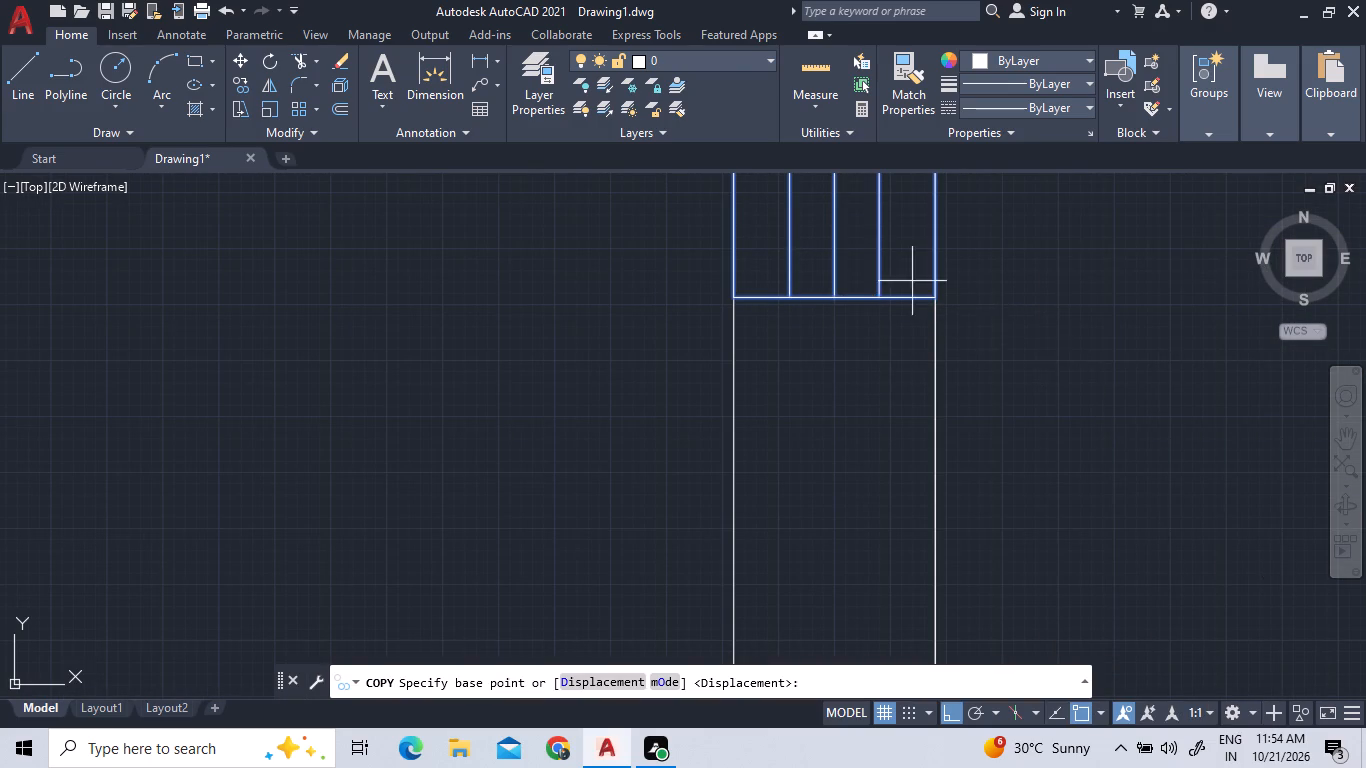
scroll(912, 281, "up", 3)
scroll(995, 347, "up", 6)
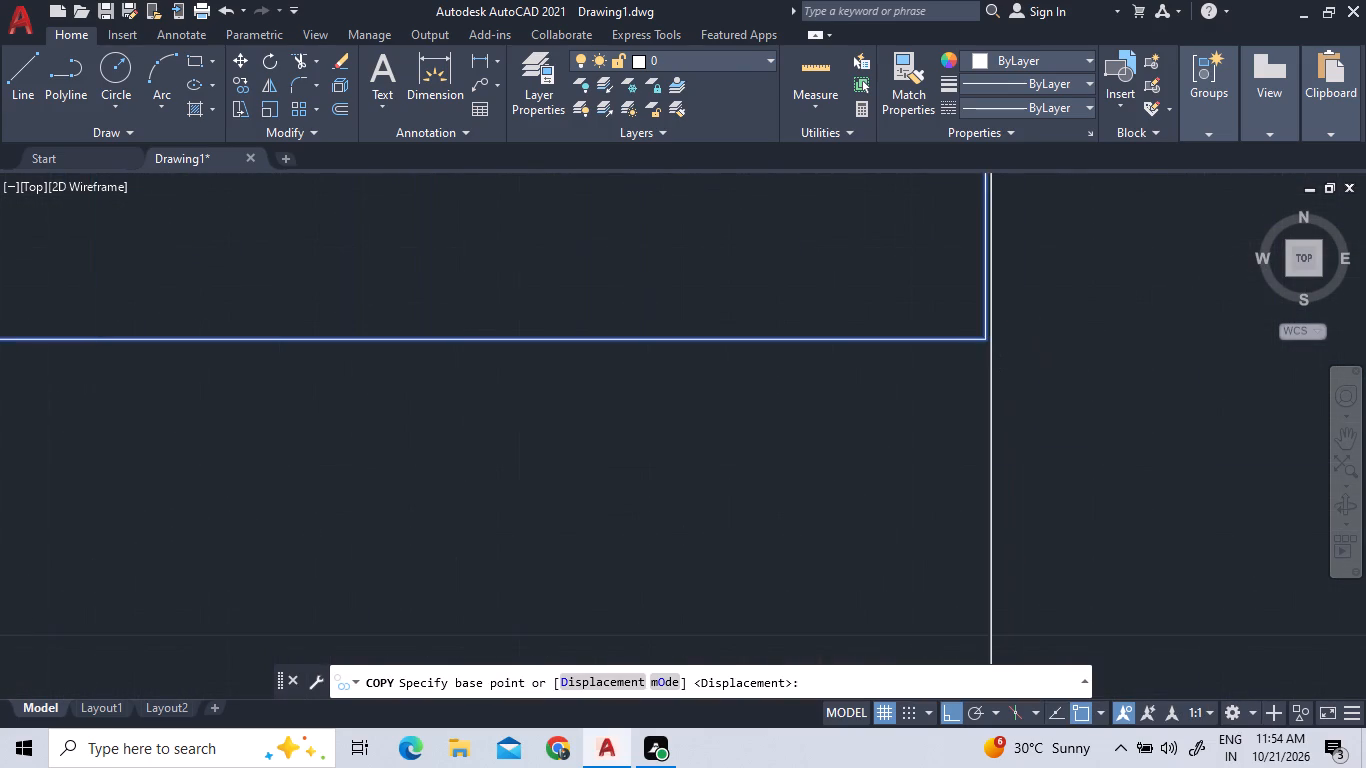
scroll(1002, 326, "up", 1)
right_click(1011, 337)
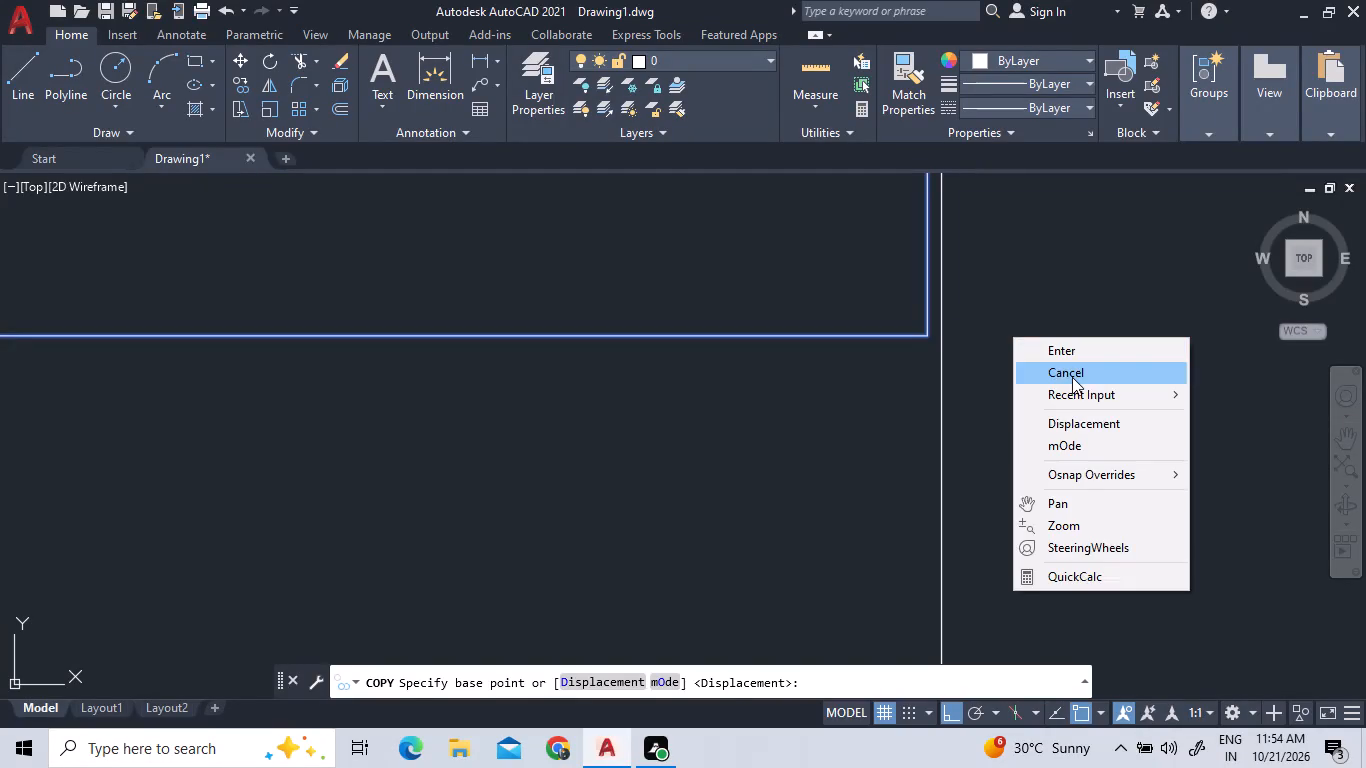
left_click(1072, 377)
Move the window symbol in the top-right room's outer wall sideways so its corner meets the wall's outer line.
left_click(900, 377)
scroll(501, 266, "down", 5)
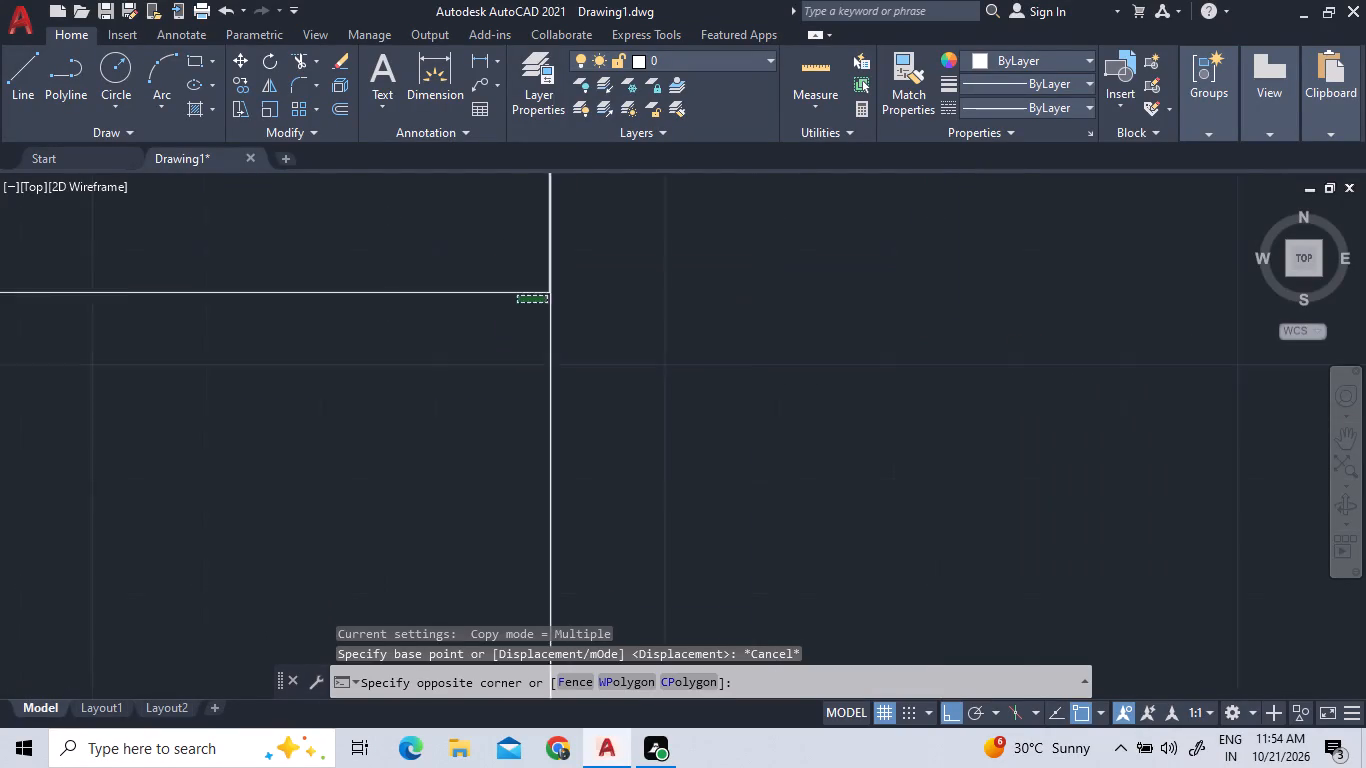
scroll(517, 304, "down", 4)
left_click(276, 257)
right_click(544, 274)
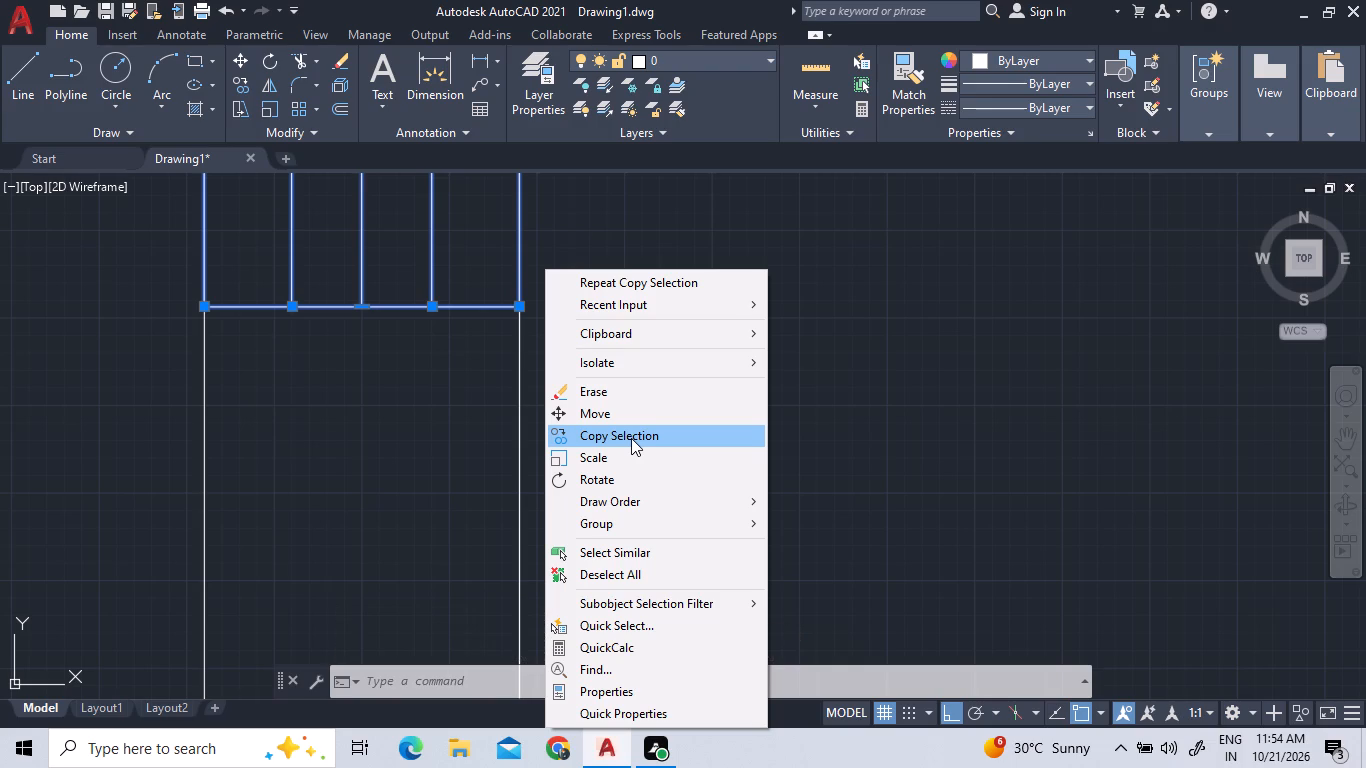
left_click(639, 416)
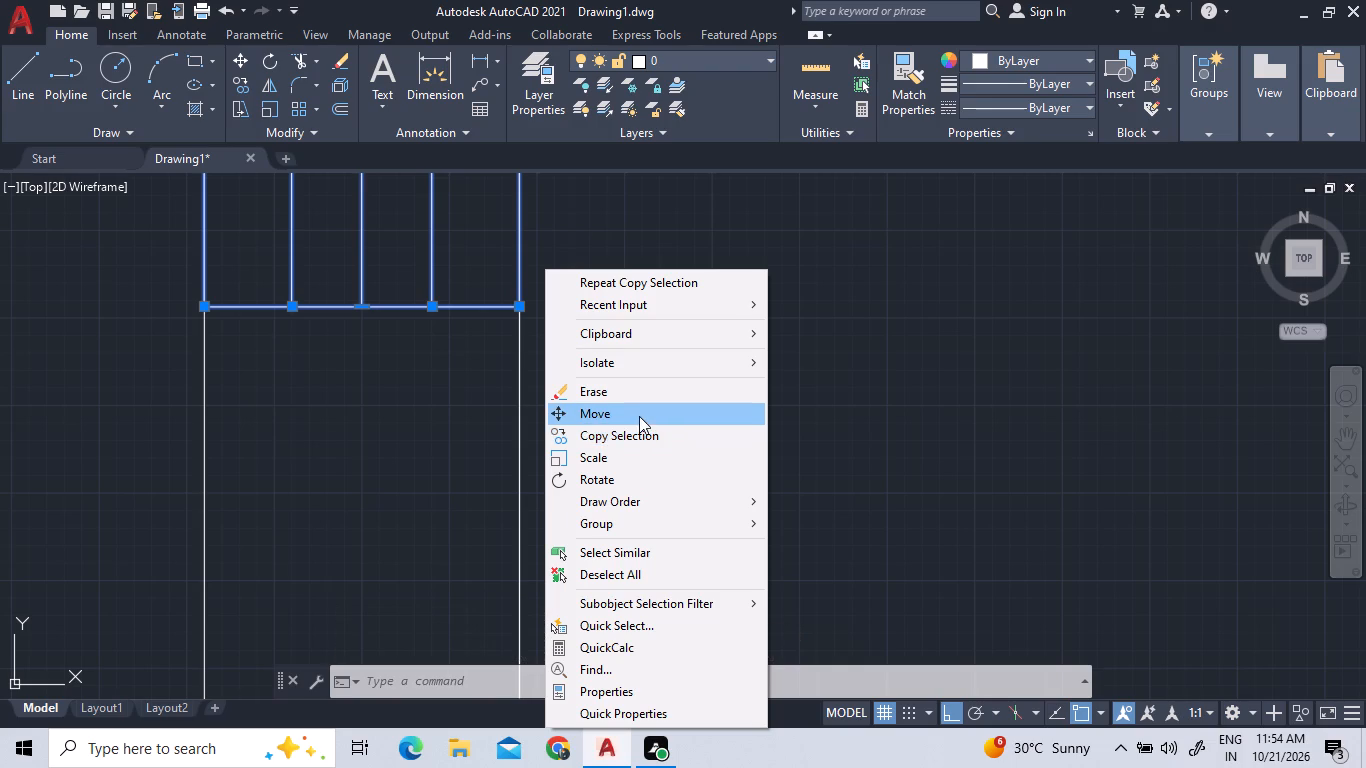
scroll(521, 319, "up", 6)
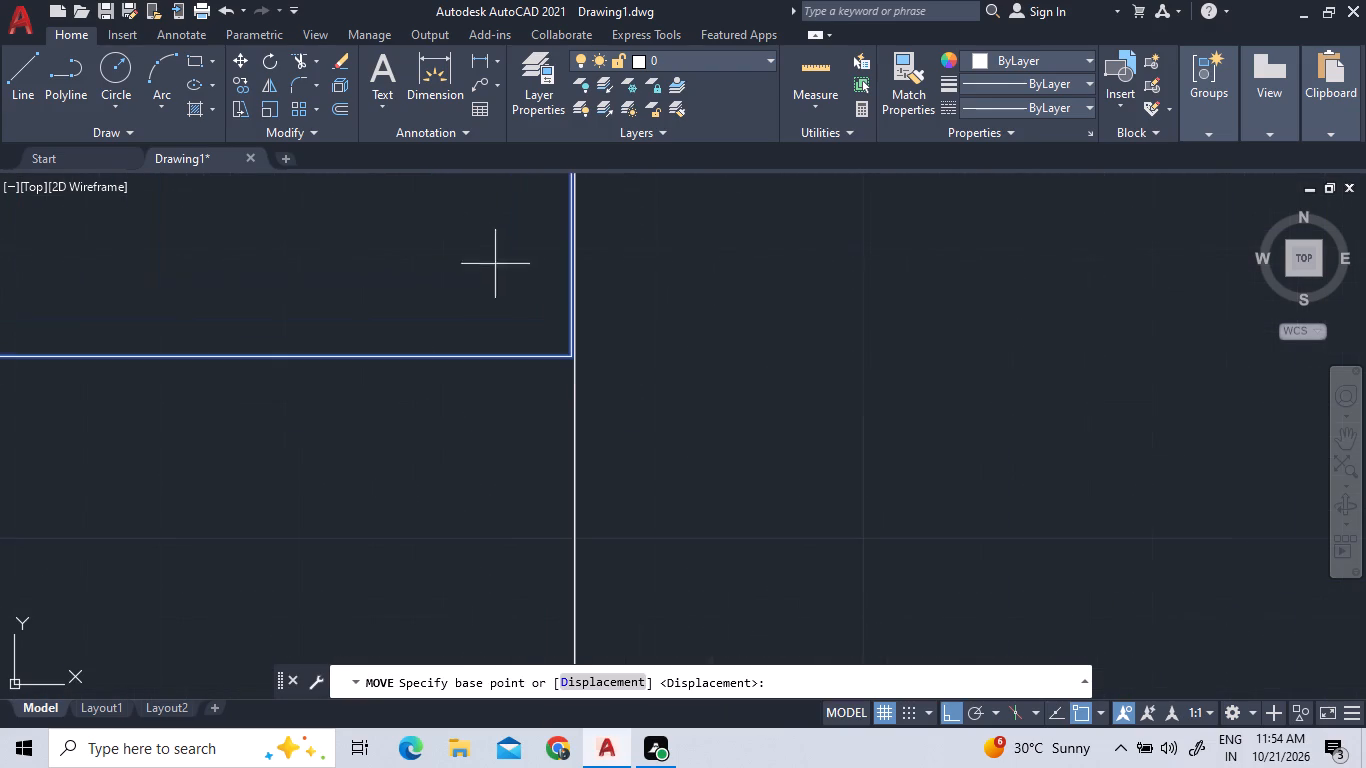
scroll(568, 349, "up", 6)
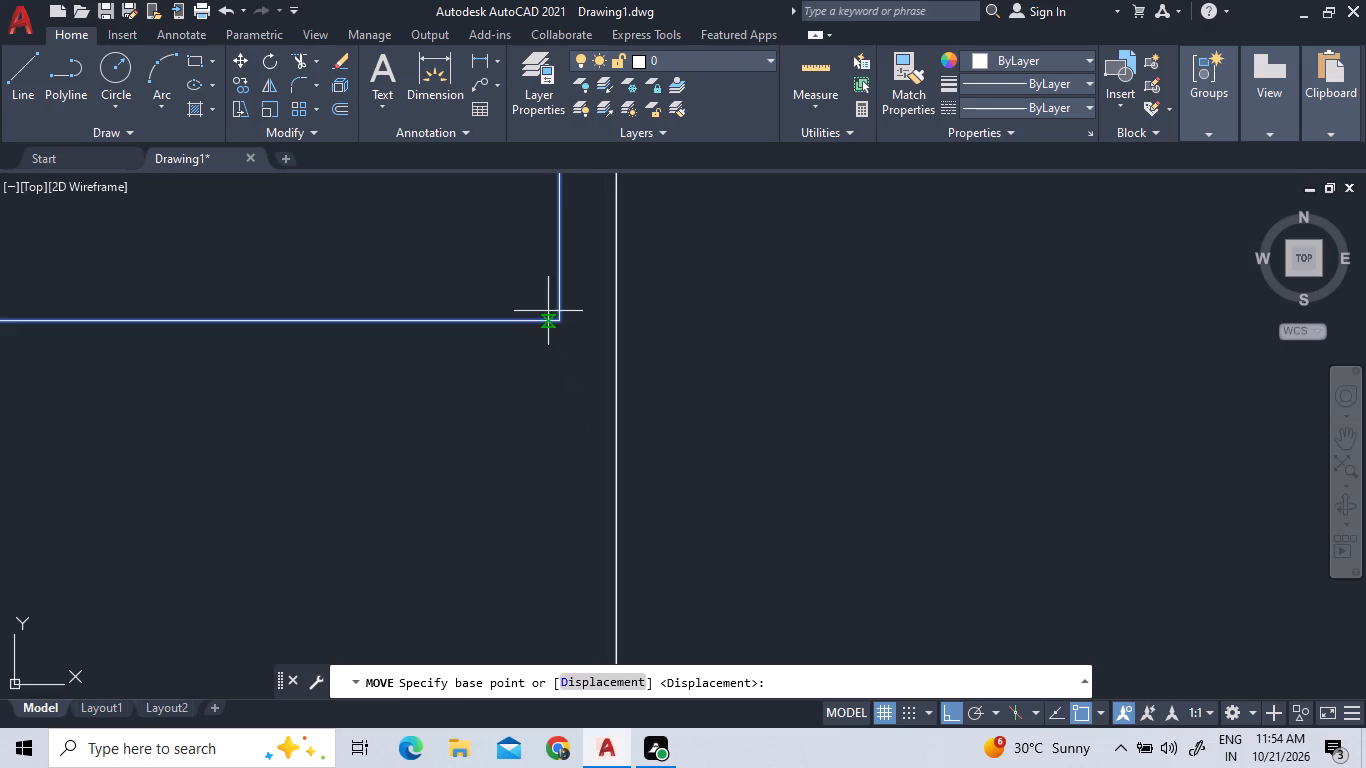
left_click(556, 319)
left_click(611, 325)
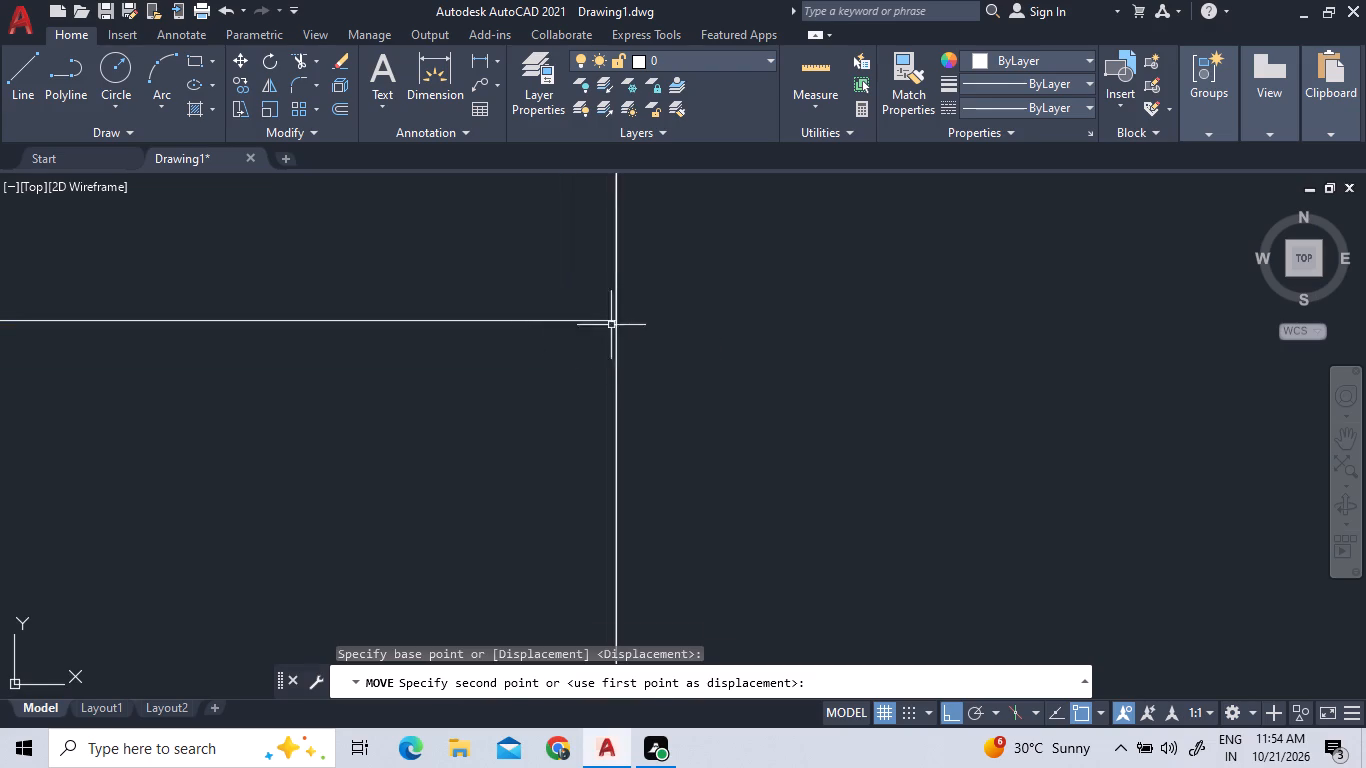
scroll(886, 453, "down", 10)
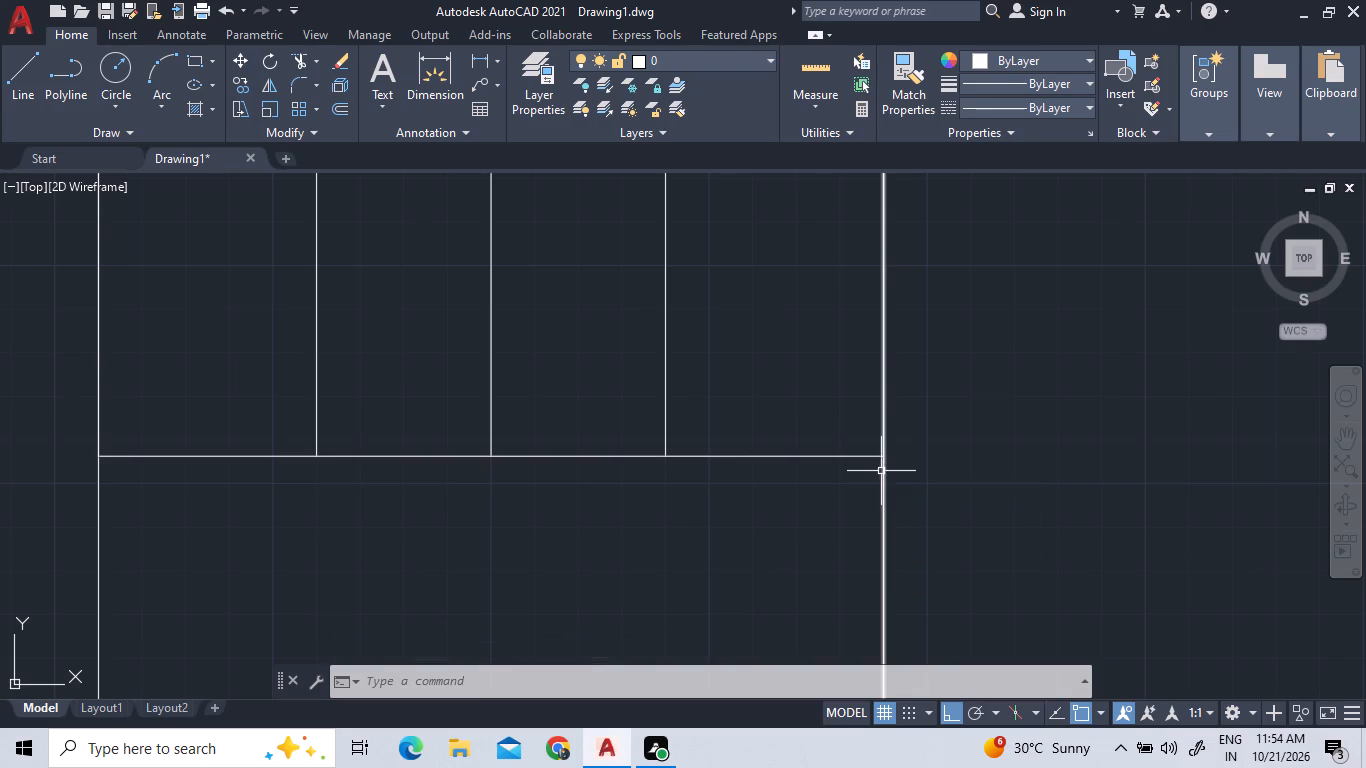
Copy the window symbol down the right outer wall to the two small rooms, the first copy about 8' below the original.
left_click(801, 480)
left_click(232, 310)
right_click(386, 347)
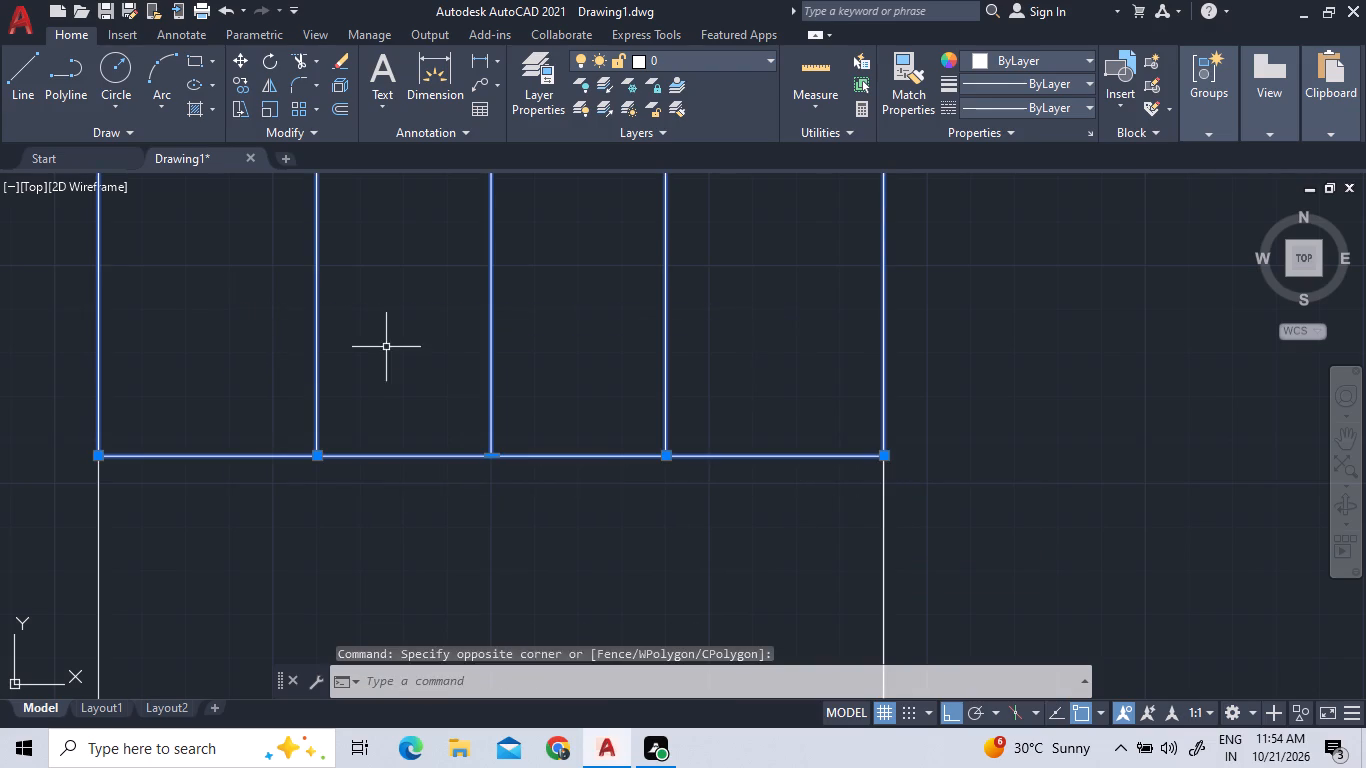
left_click(451, 436)
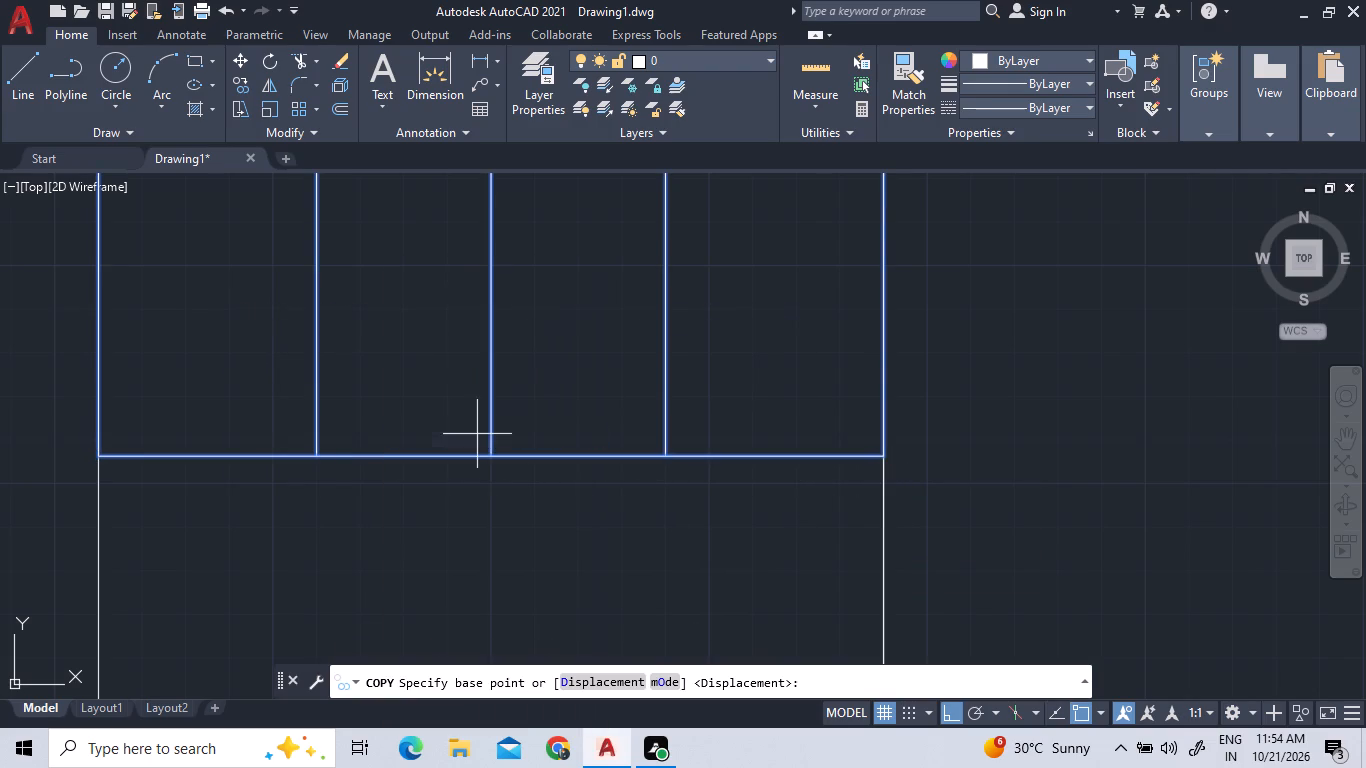
left_click_drag(491, 459, 496, 499)
scroll(570, 515, "down", 1)
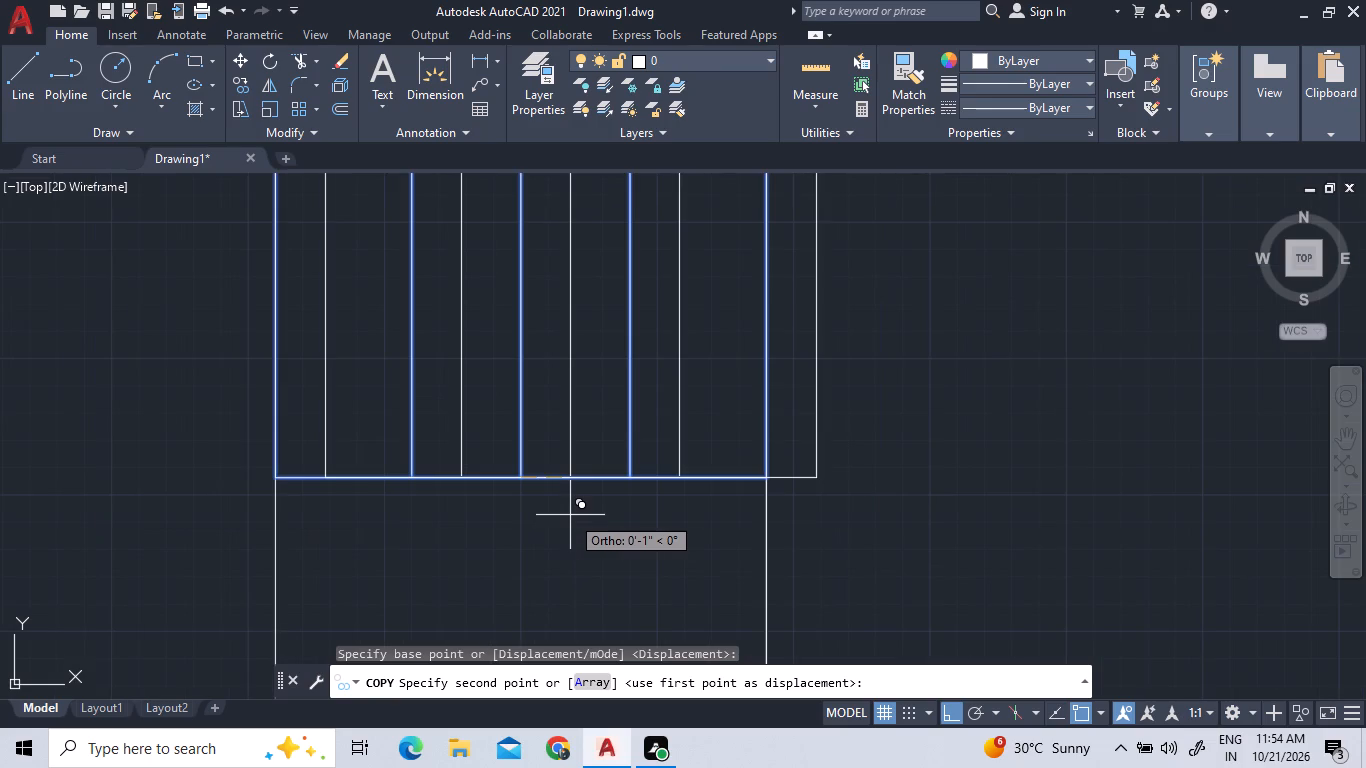
scroll(574, 515, "down", 3)
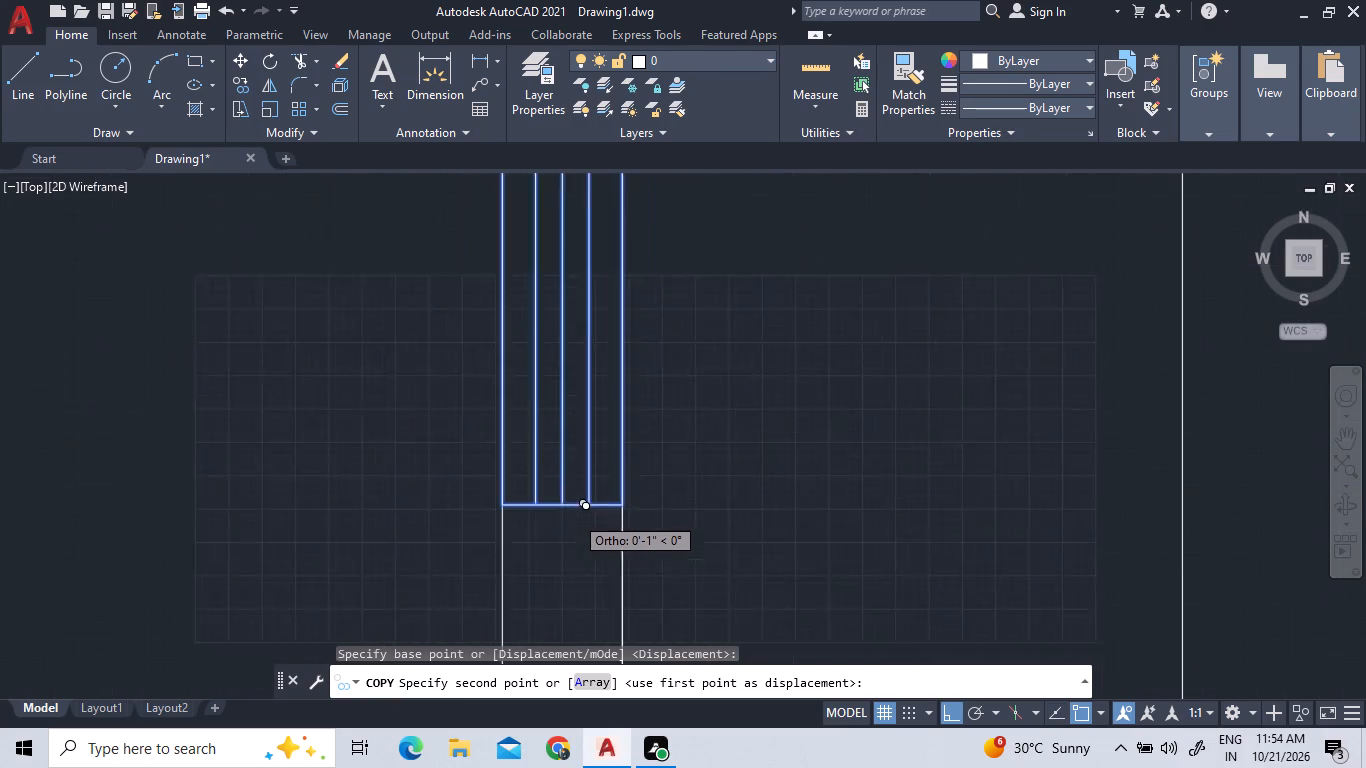
scroll(572, 515, "down", 6)
scroll(596, 622, "up", 2)
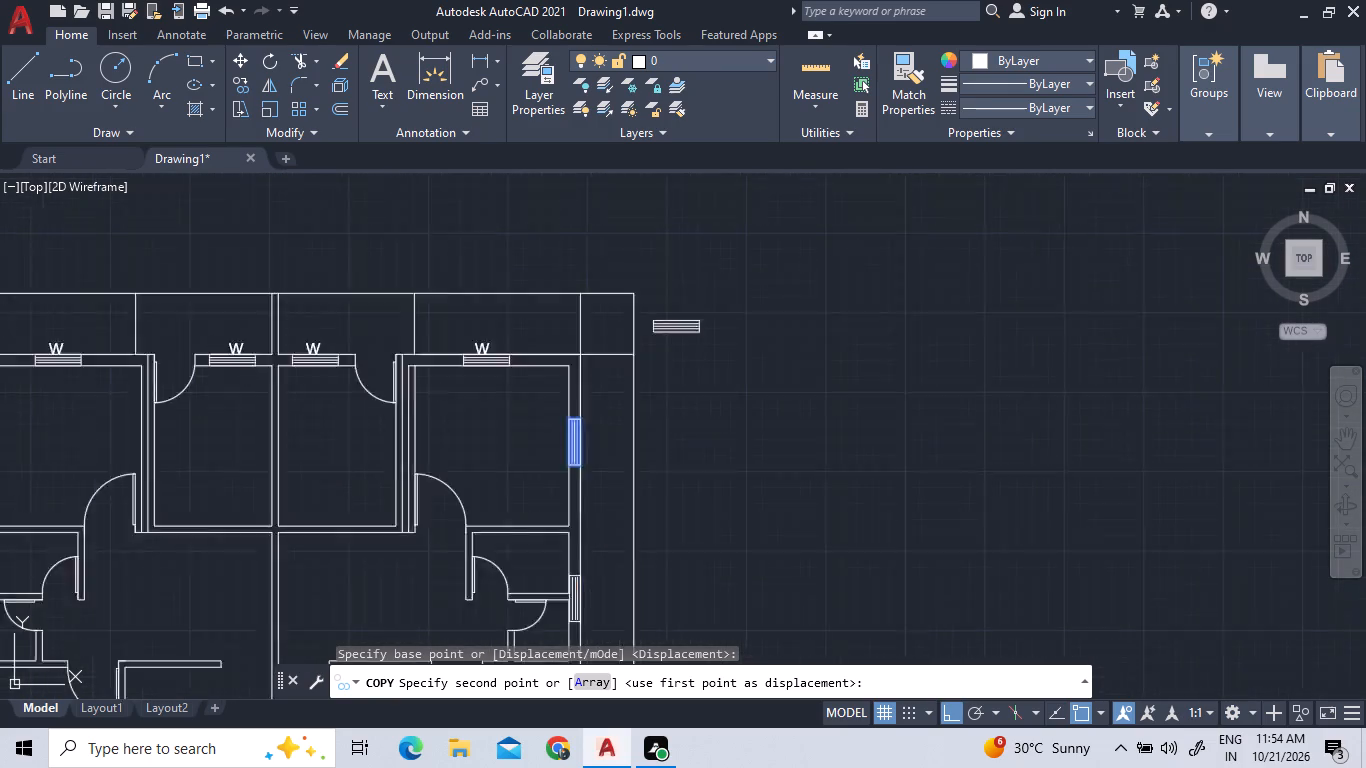
scroll(596, 622, "up", 2)
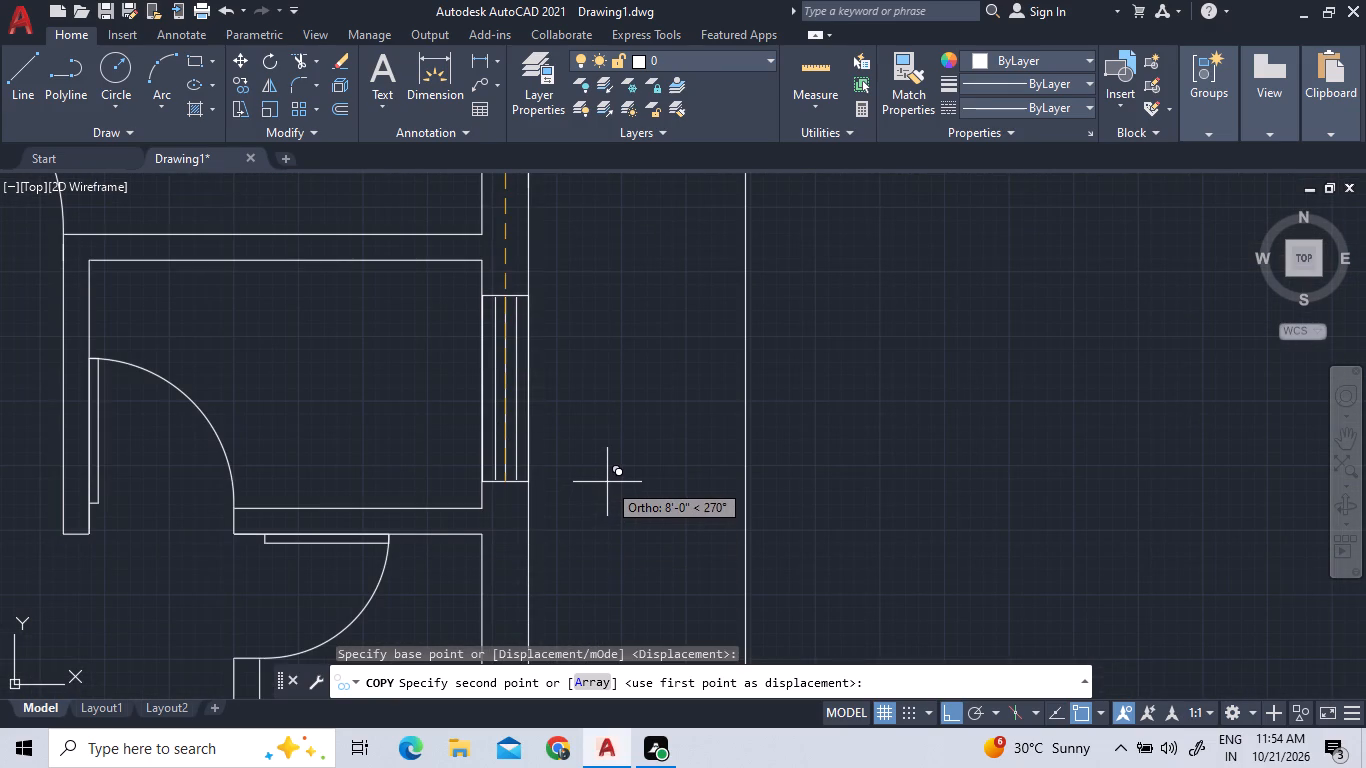
left_click(609, 481)
scroll(642, 441, "down", 3)
scroll(641, 578, "up", 2)
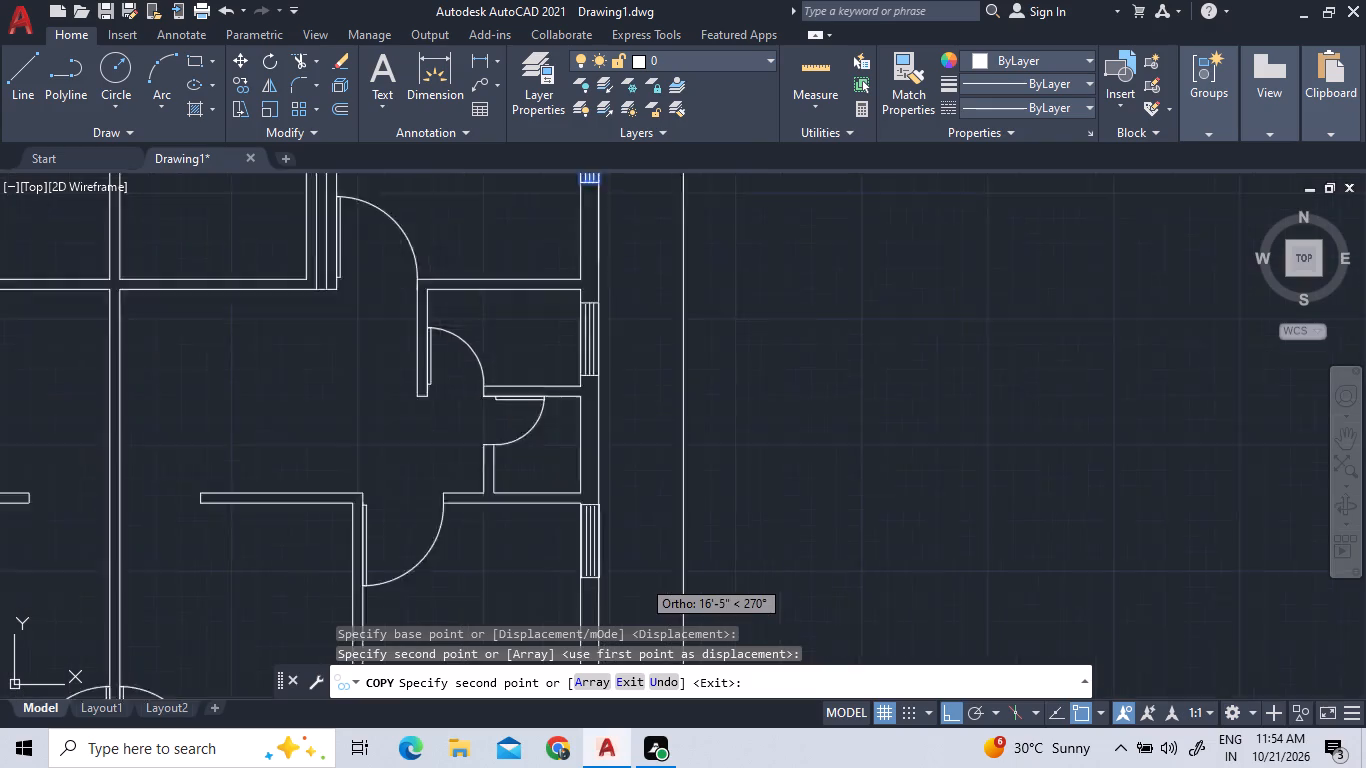
scroll(641, 578, "up", 1)
left_click(667, 331)
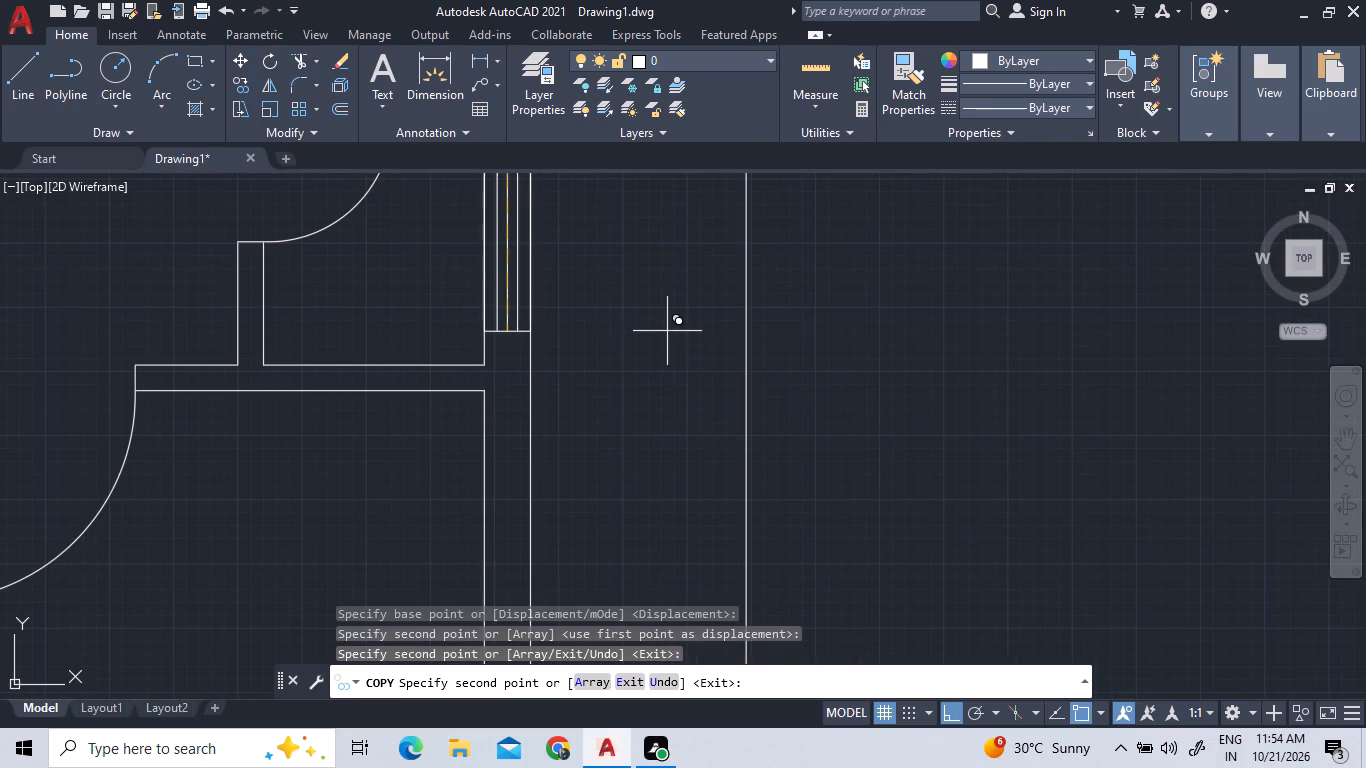
Place two more window copies down the right outer wall, at the larger room about 21' below and at the bottom-right room, and finish copying.
scroll(704, 471, "down", 6)
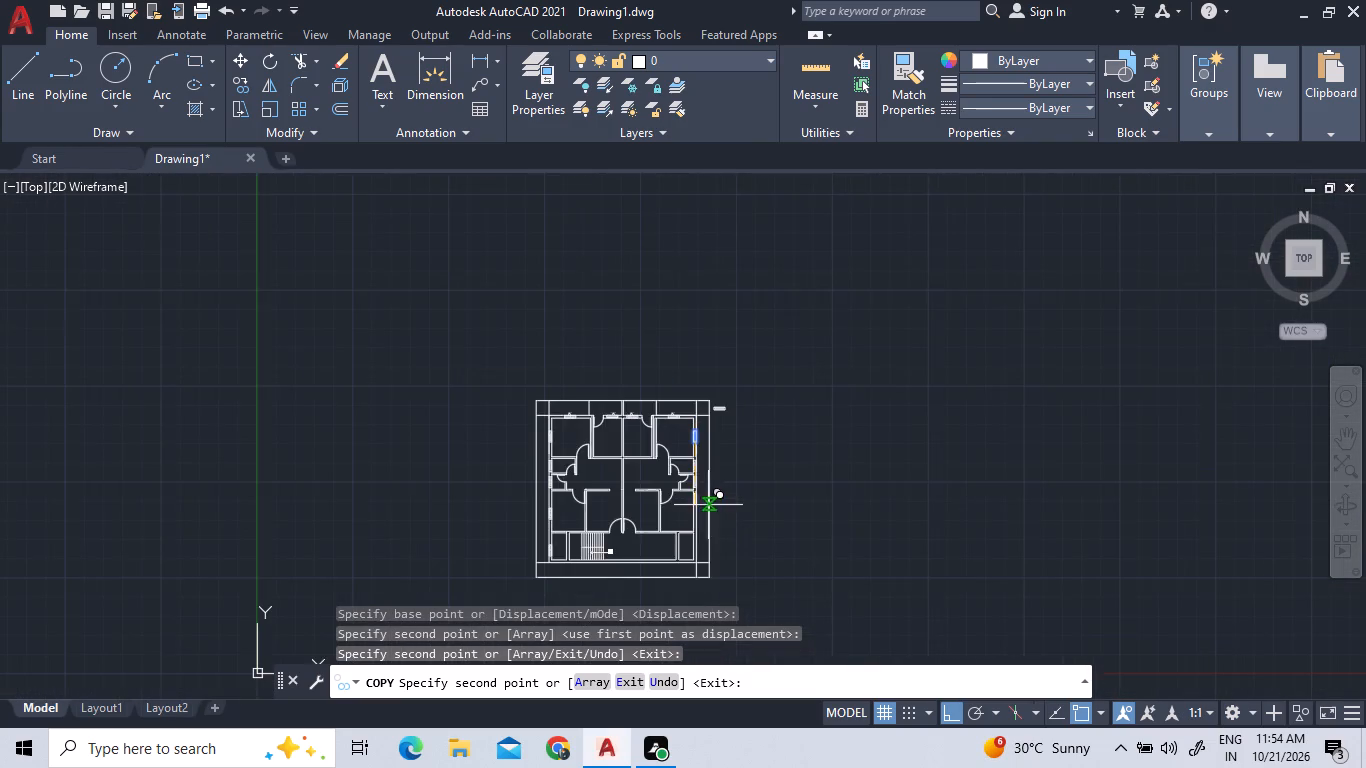
scroll(714, 547, "up", 3)
left_click(717, 437)
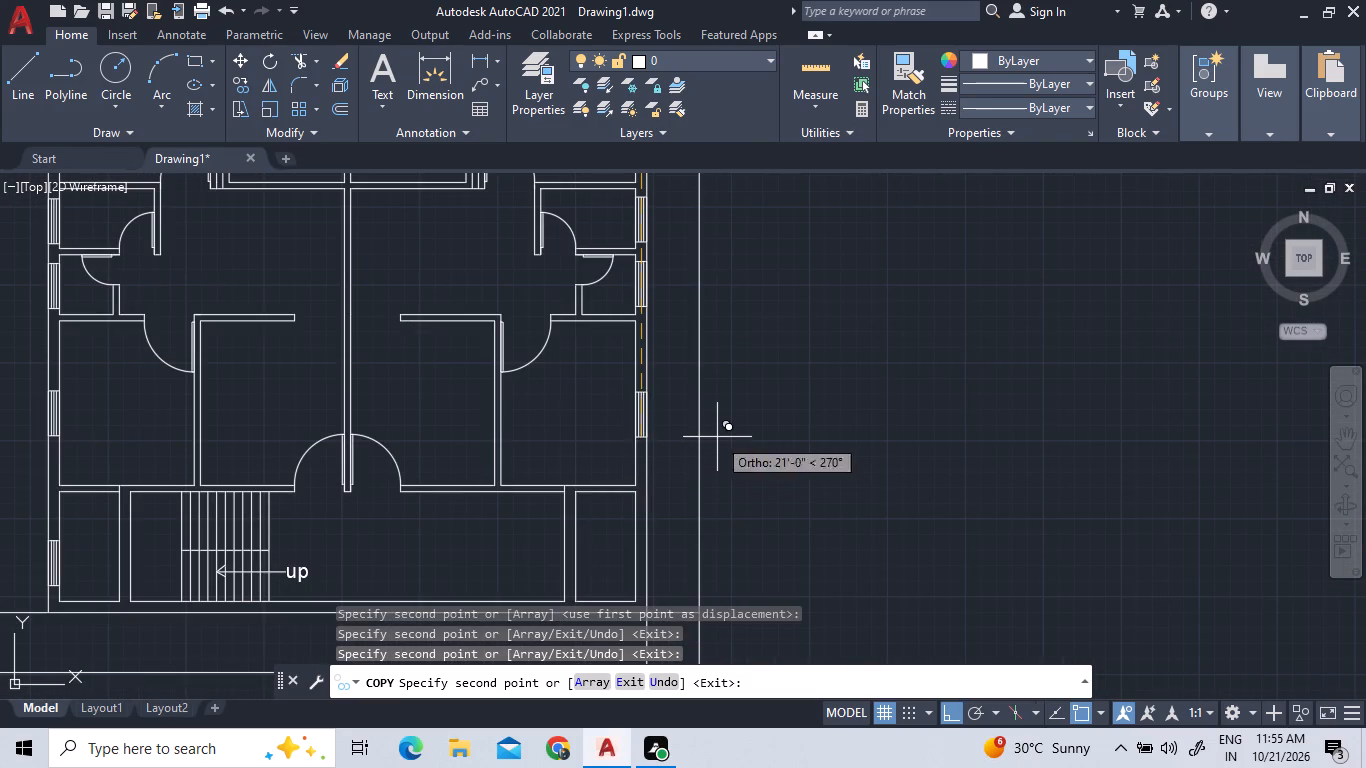
scroll(726, 527, "down", 3)
scroll(725, 609, "up", 3)
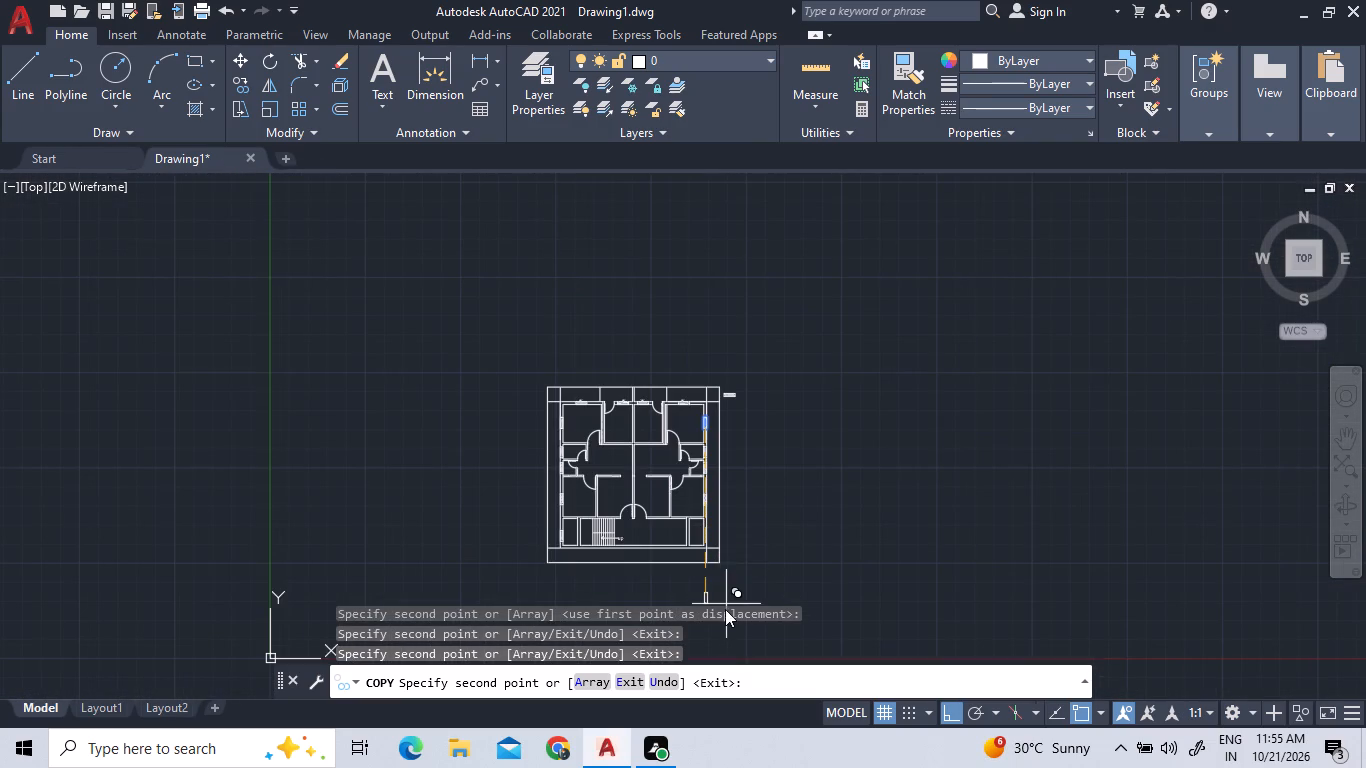
scroll(749, 545, "up", 6)
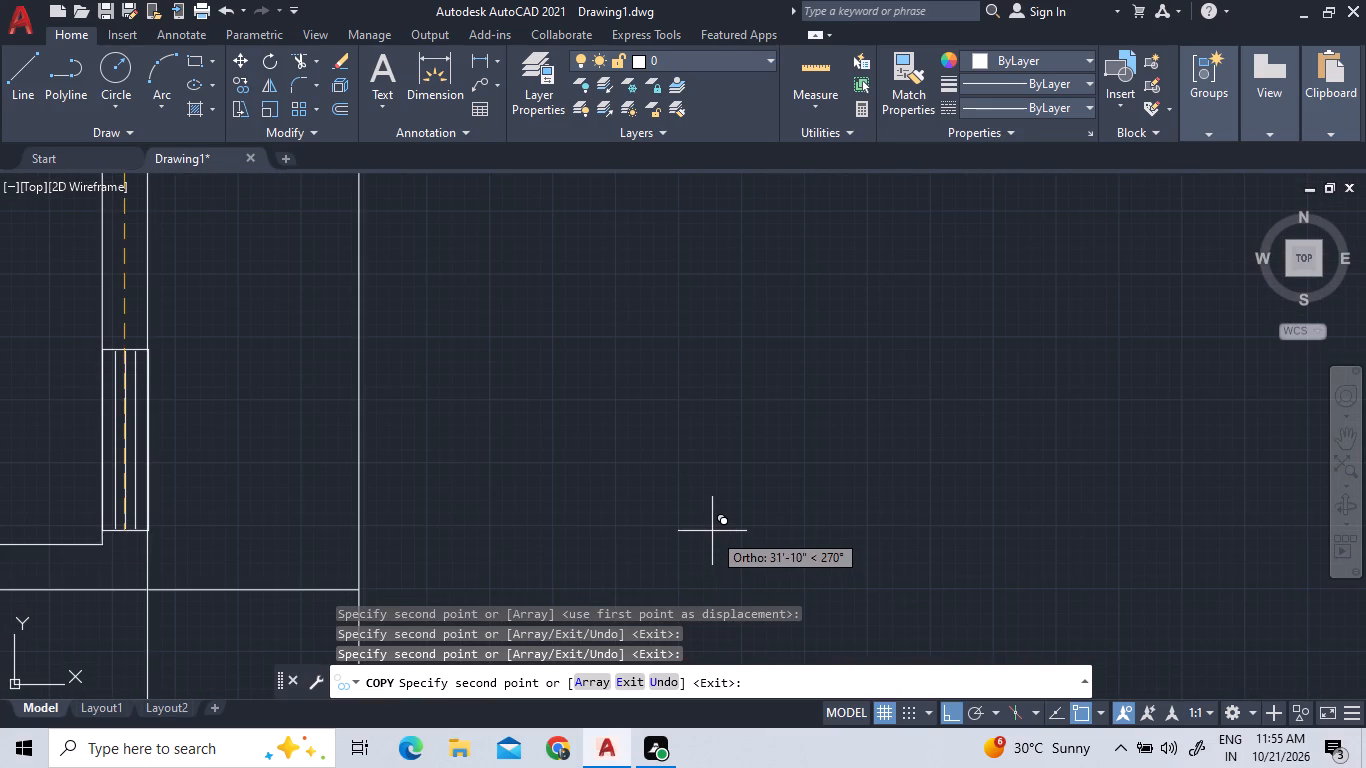
left_click(716, 512)
scroll(756, 501, "down", 3)
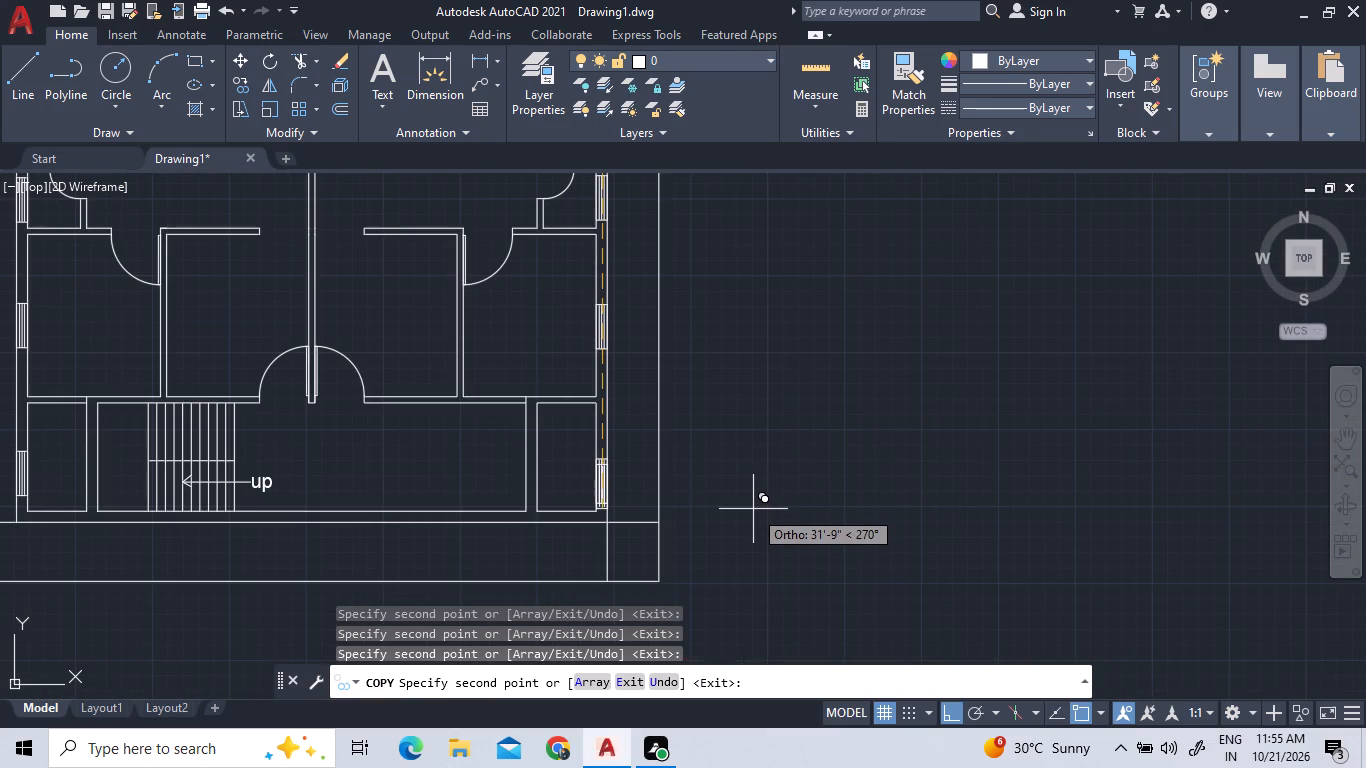
key("Escape")
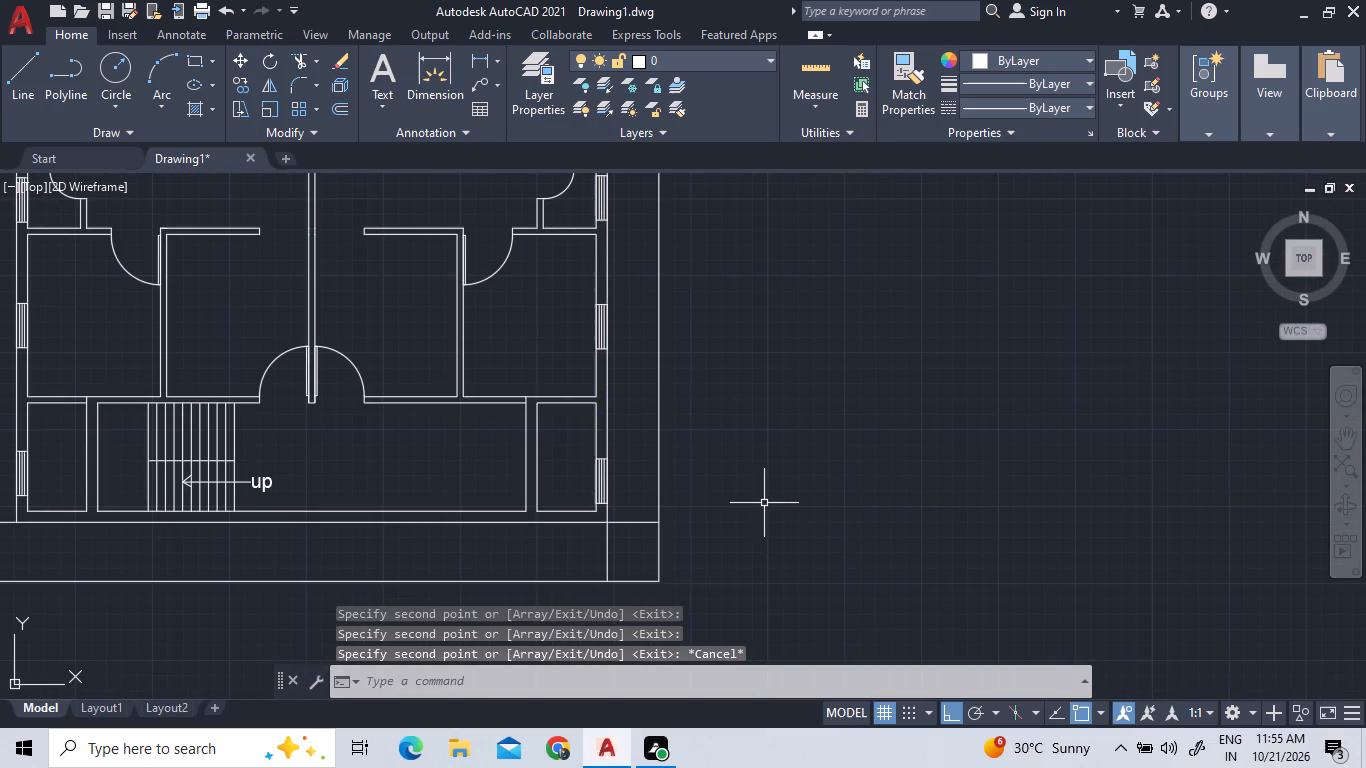
With Ortho off, copy the top-left room's W label to just outside the window in that room's left outer wall.
scroll(746, 546, "down", 3)
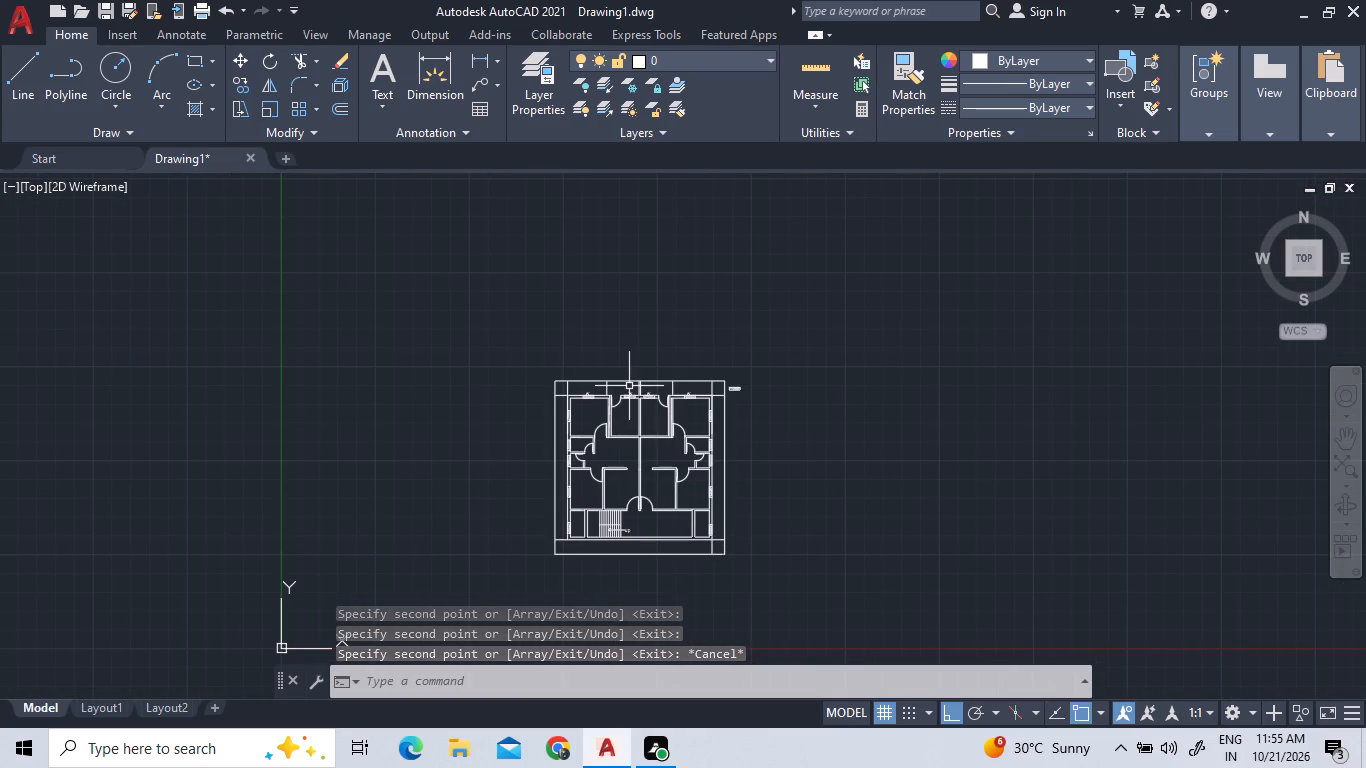
scroll(627, 386, "up", 2)
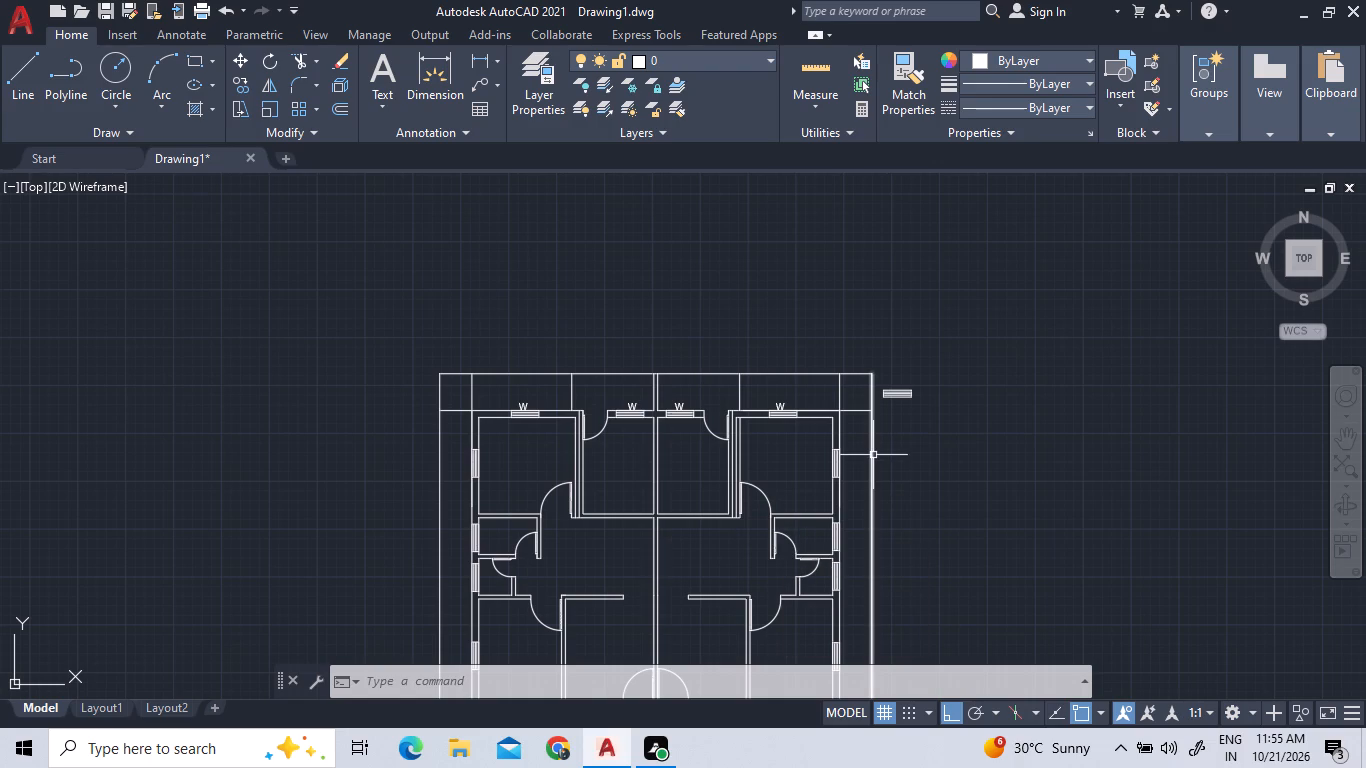
scroll(873, 454, "down", 1)
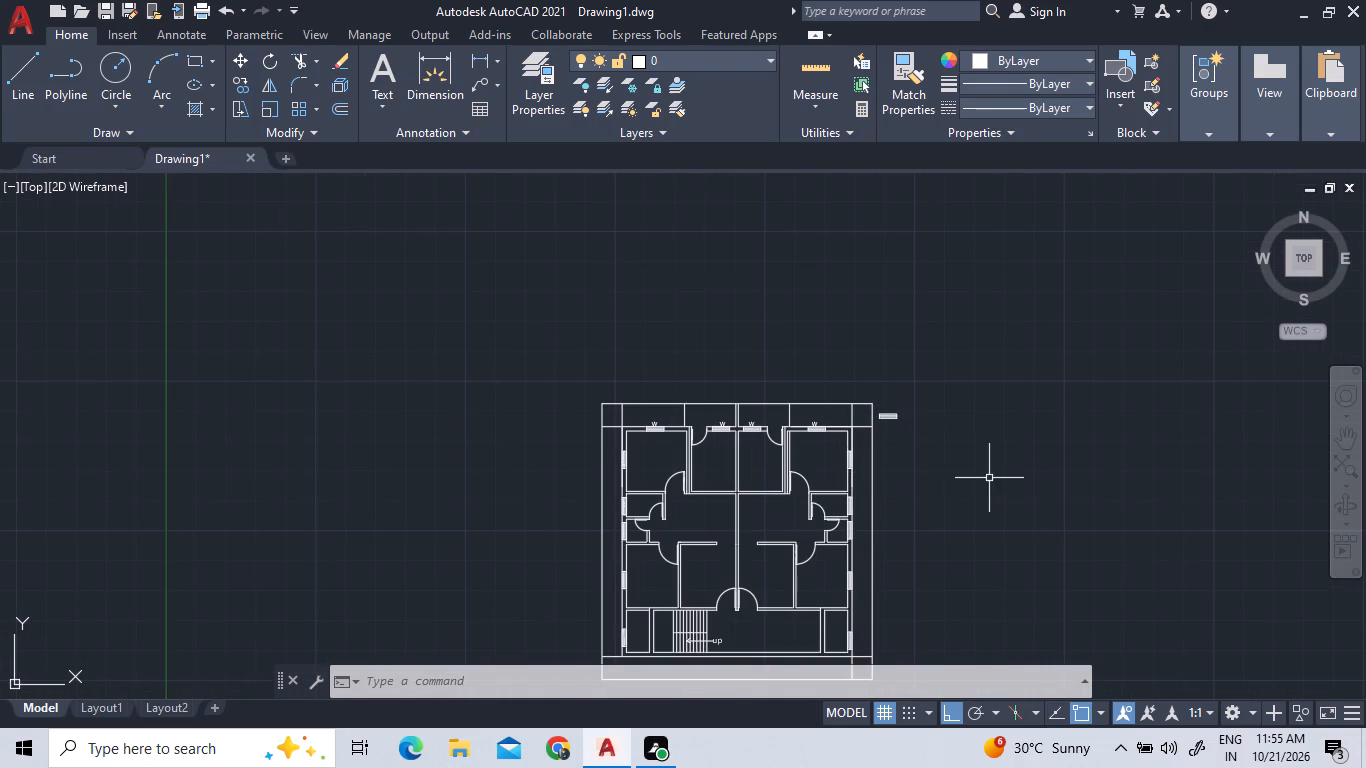
scroll(760, 414, "up", 3)
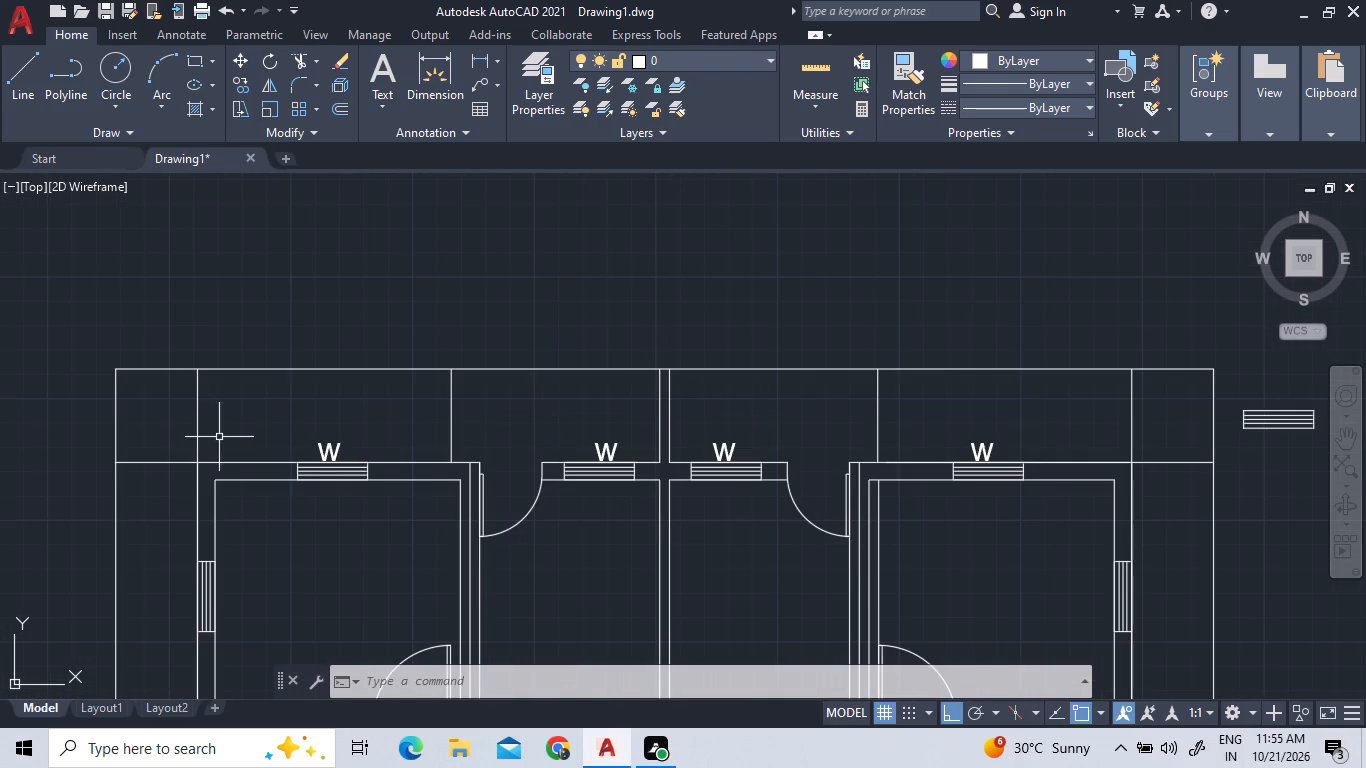
left_click(319, 448)
right_click(296, 426)
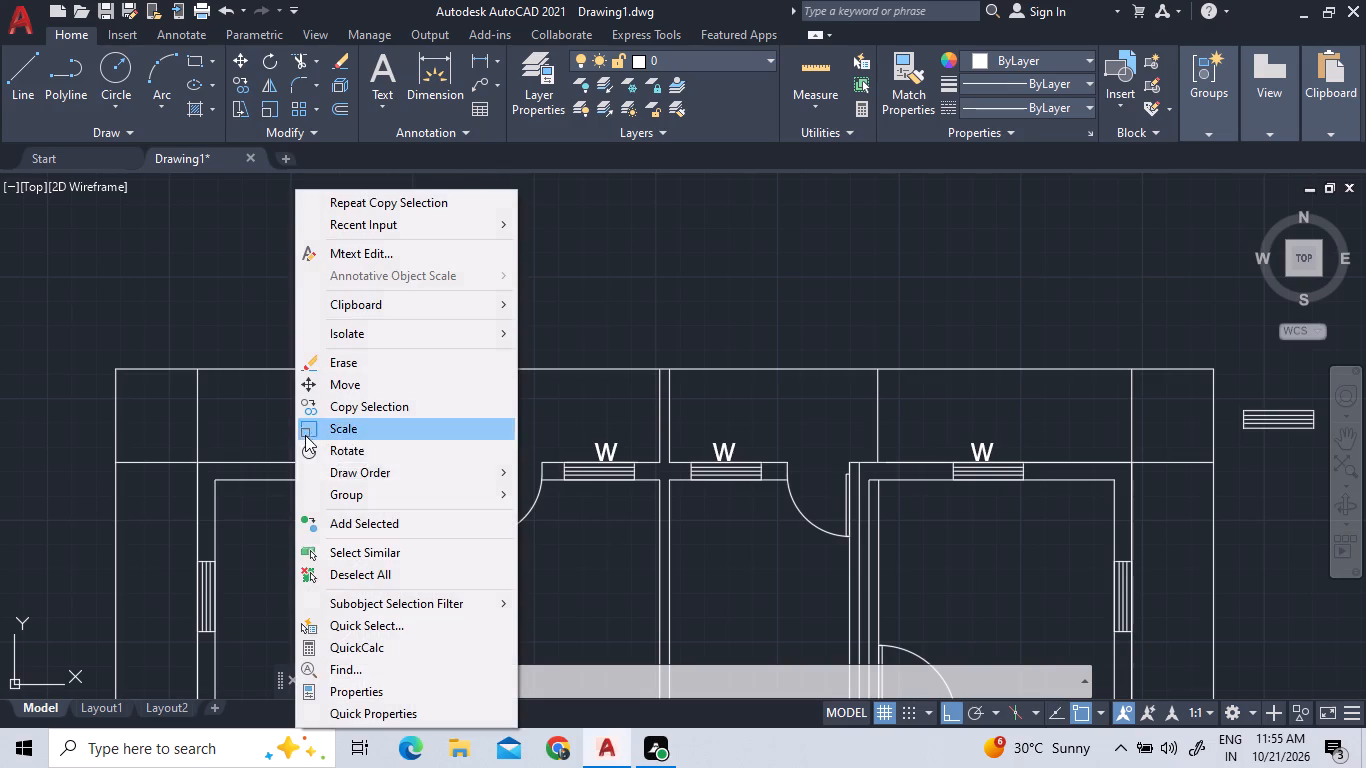
left_click(351, 407)
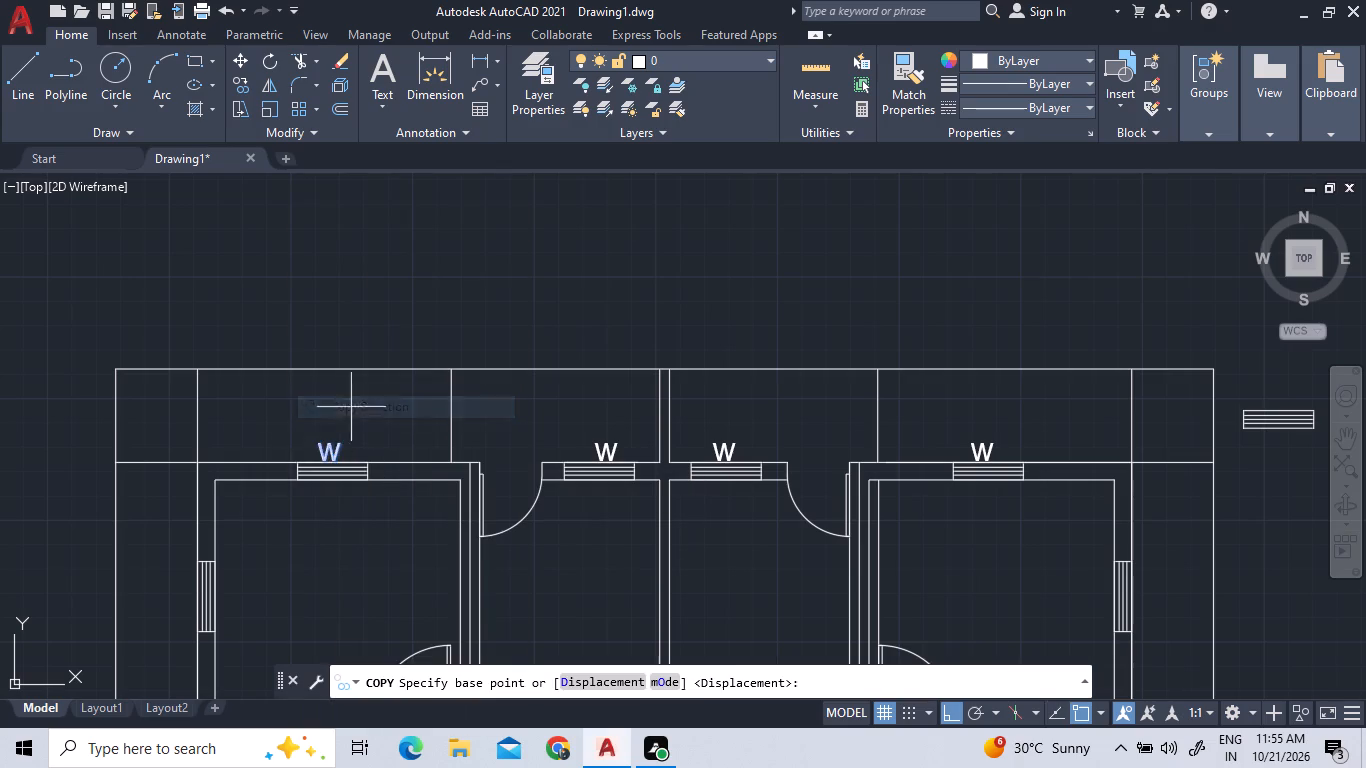
left_click(336, 448)
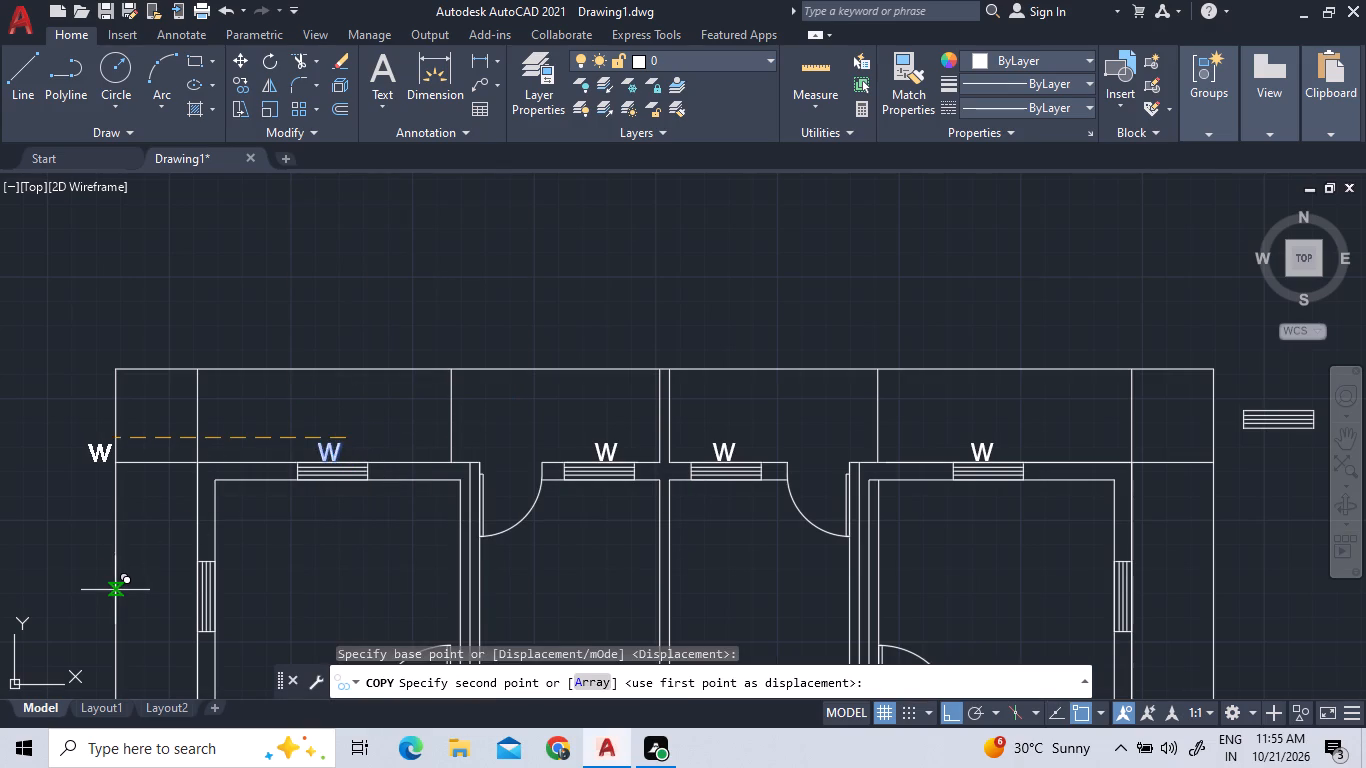
key("F8")
scroll(185, 596, "up", 3)
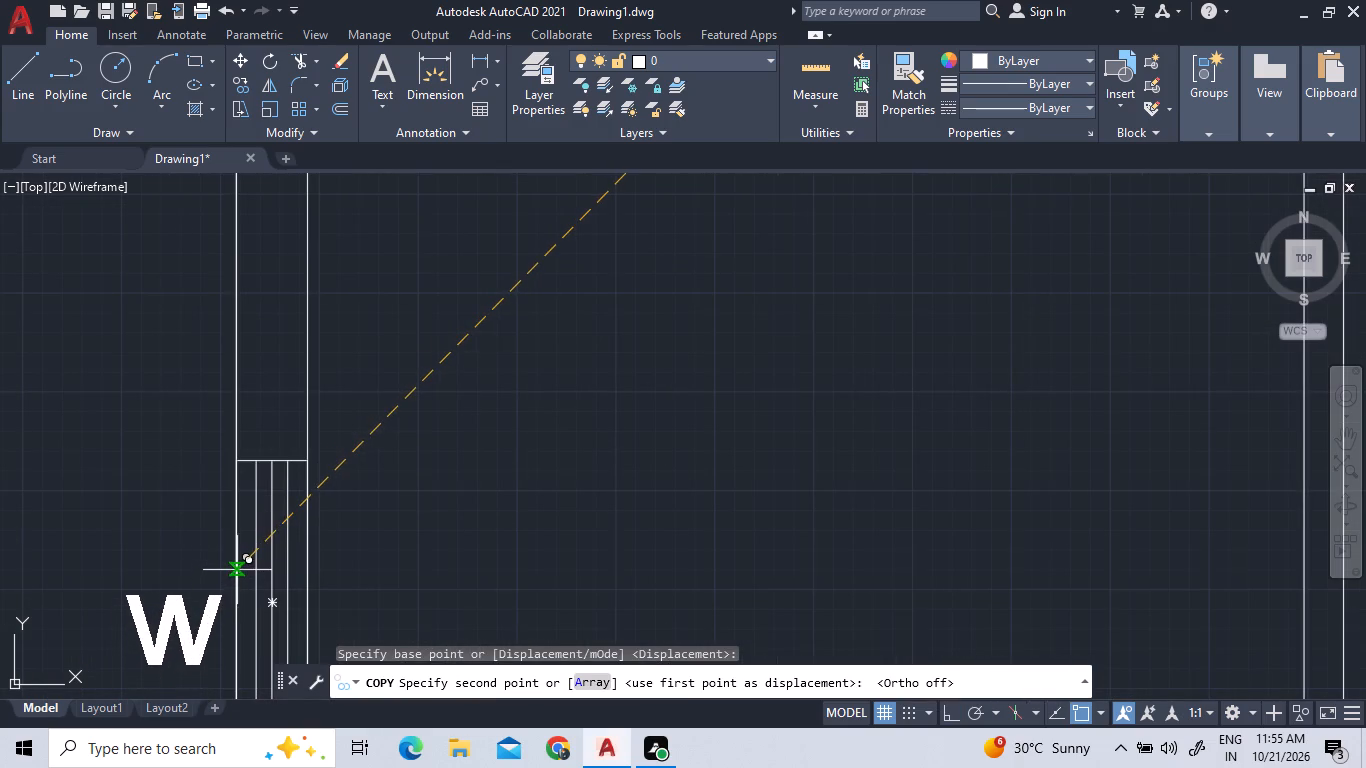
left_click(243, 571)
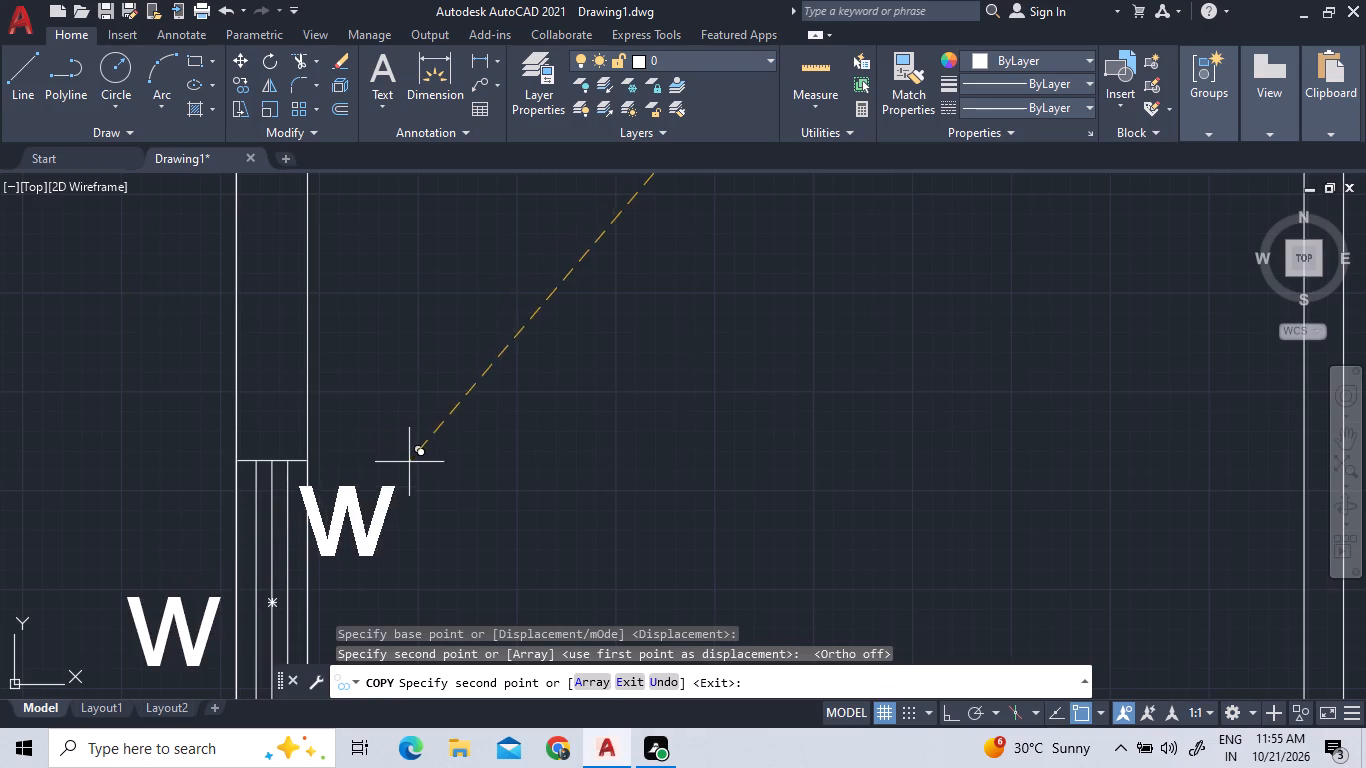
Place another copy of the W label just outside the window in the top-right room's right outer wall.
scroll(408, 462, "down", 3)
scroll(525, 479, "down", 2)
scroll(854, 466, "up", 1)
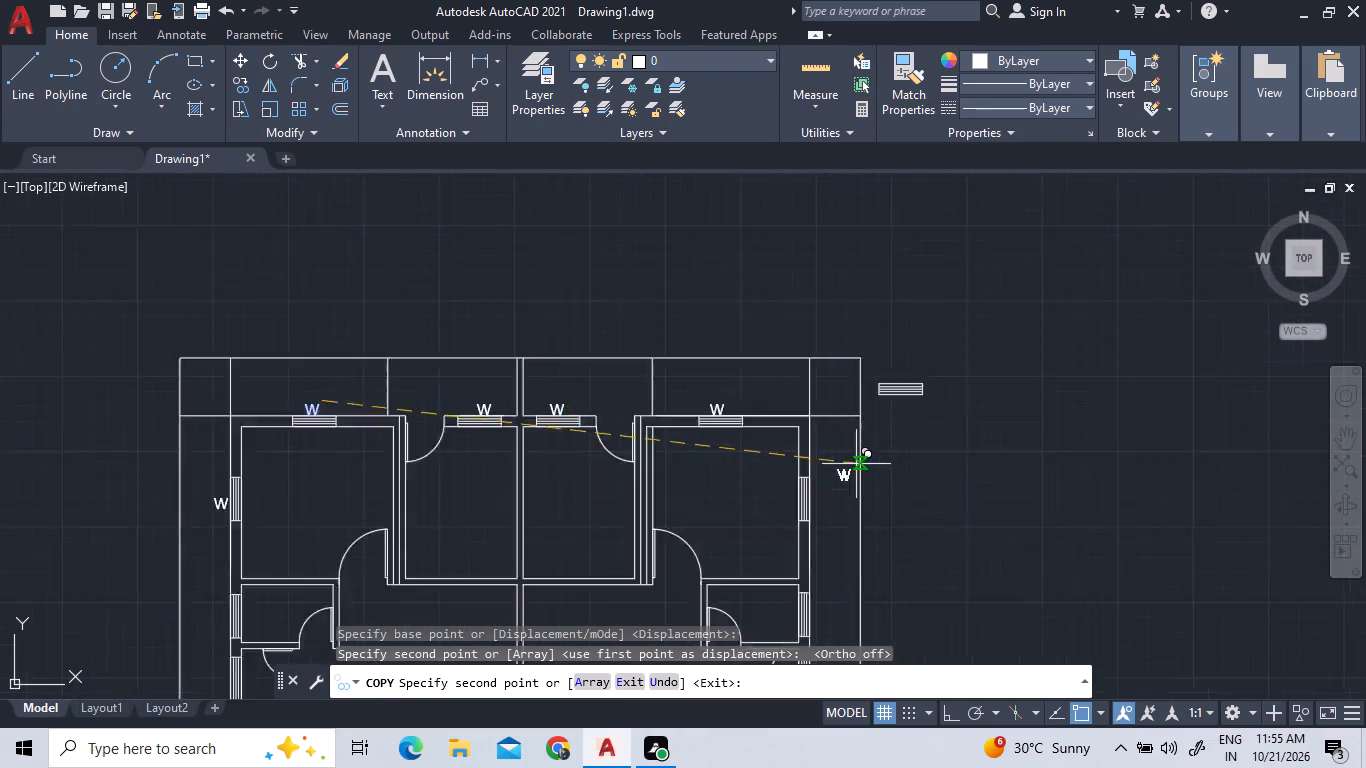
scroll(856, 464, "up", 5)
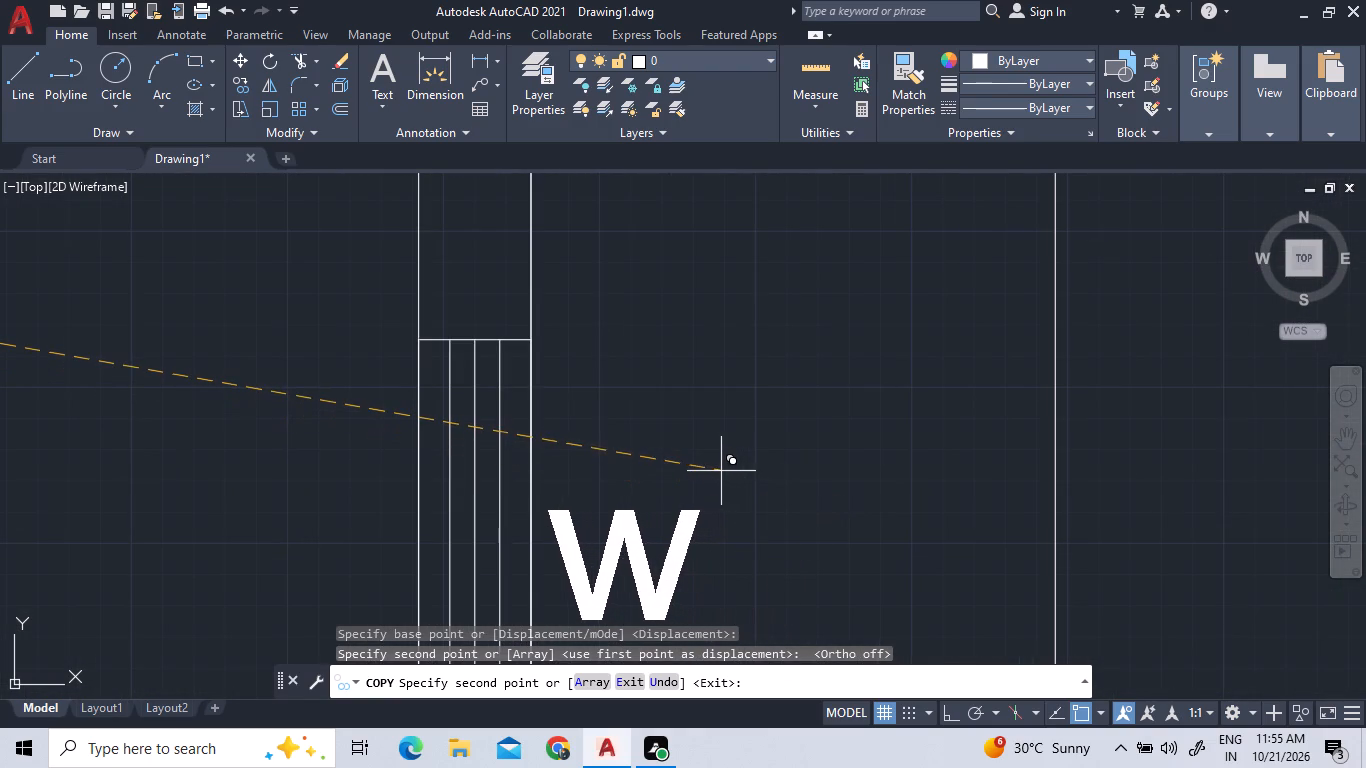
left_click(716, 471)
Place a W label copy just outside the left outer wall's window at the larger room above the staircase.
scroll(826, 349, "down", 4)
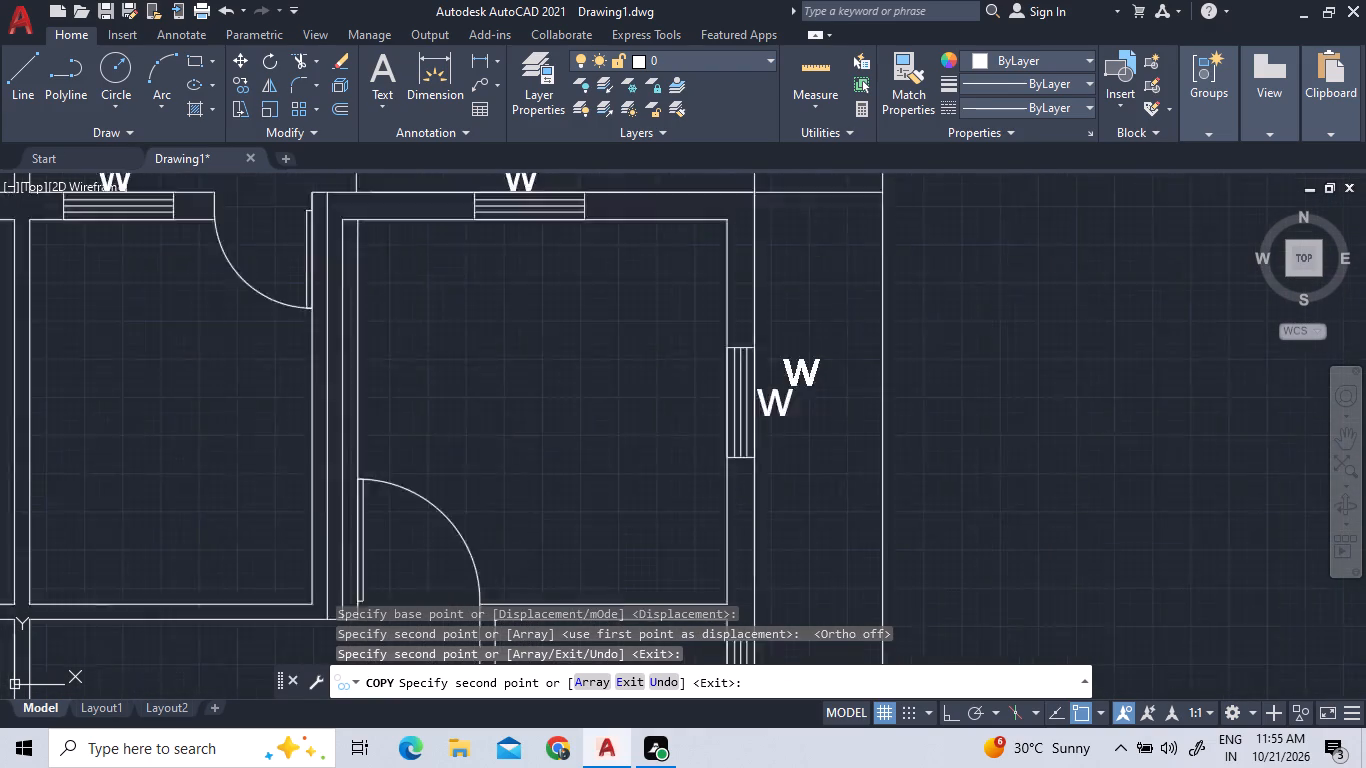
scroll(828, 352, "down", 2)
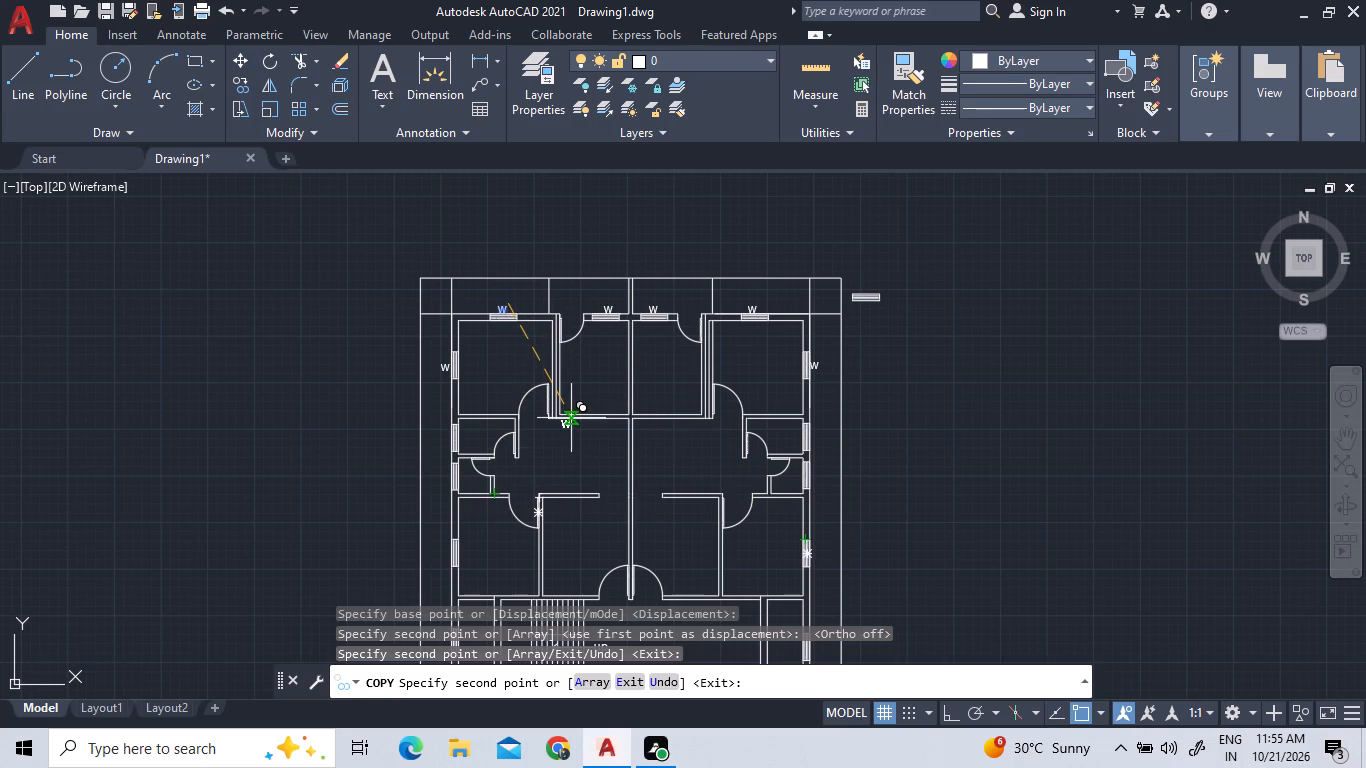
scroll(622, 458, "up", 1)
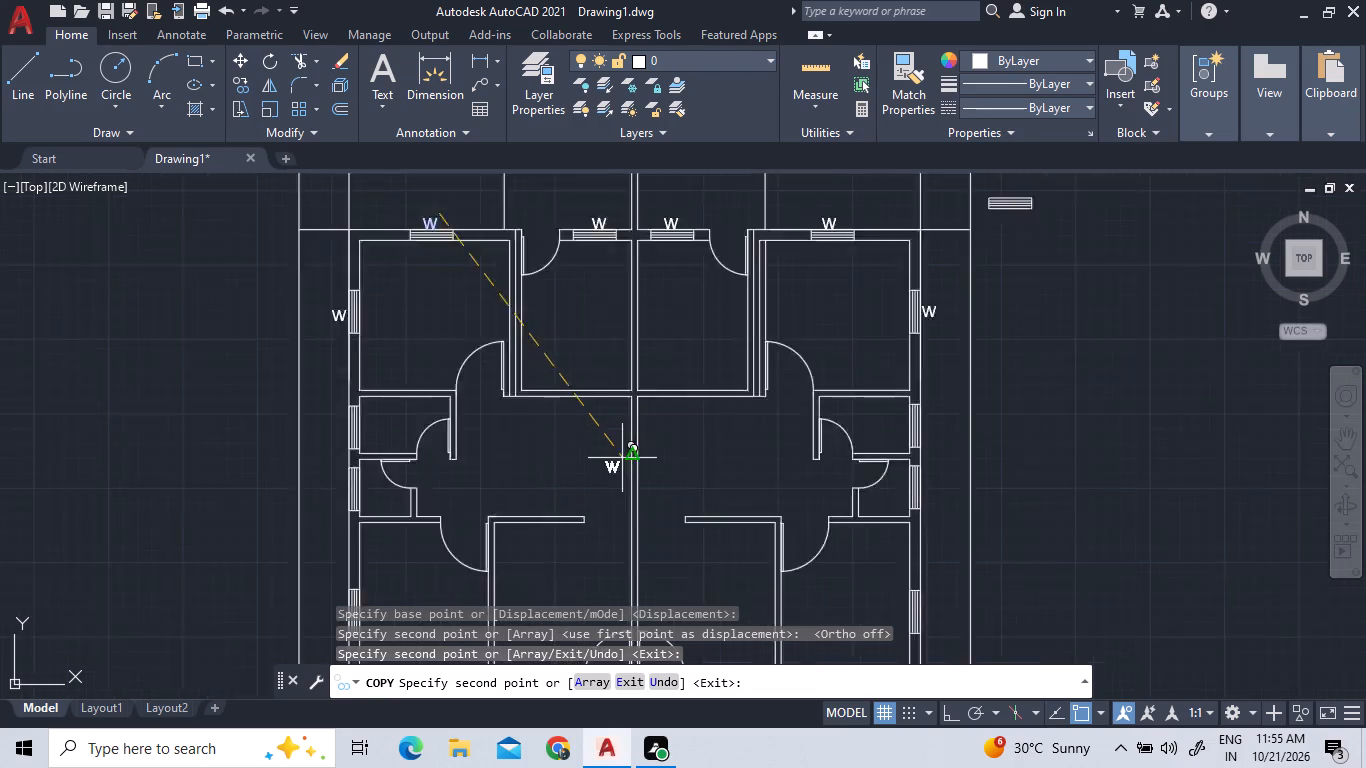
scroll(622, 458, "up", 1)
scroll(583, 396, "down", 2)
scroll(483, 408, "down", 2)
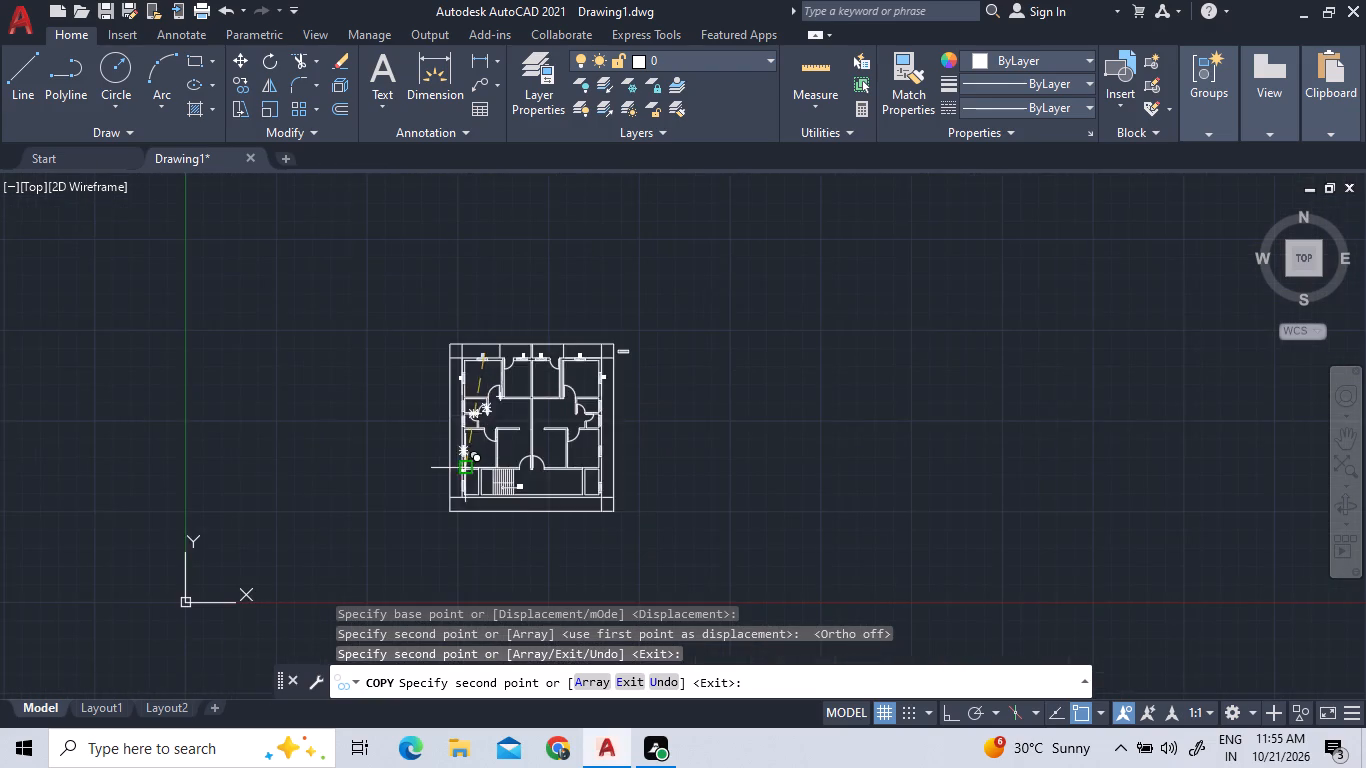
scroll(463, 471, "up", 3)
scroll(423, 360, "up", 1)
scroll(483, 428, "up", 2)
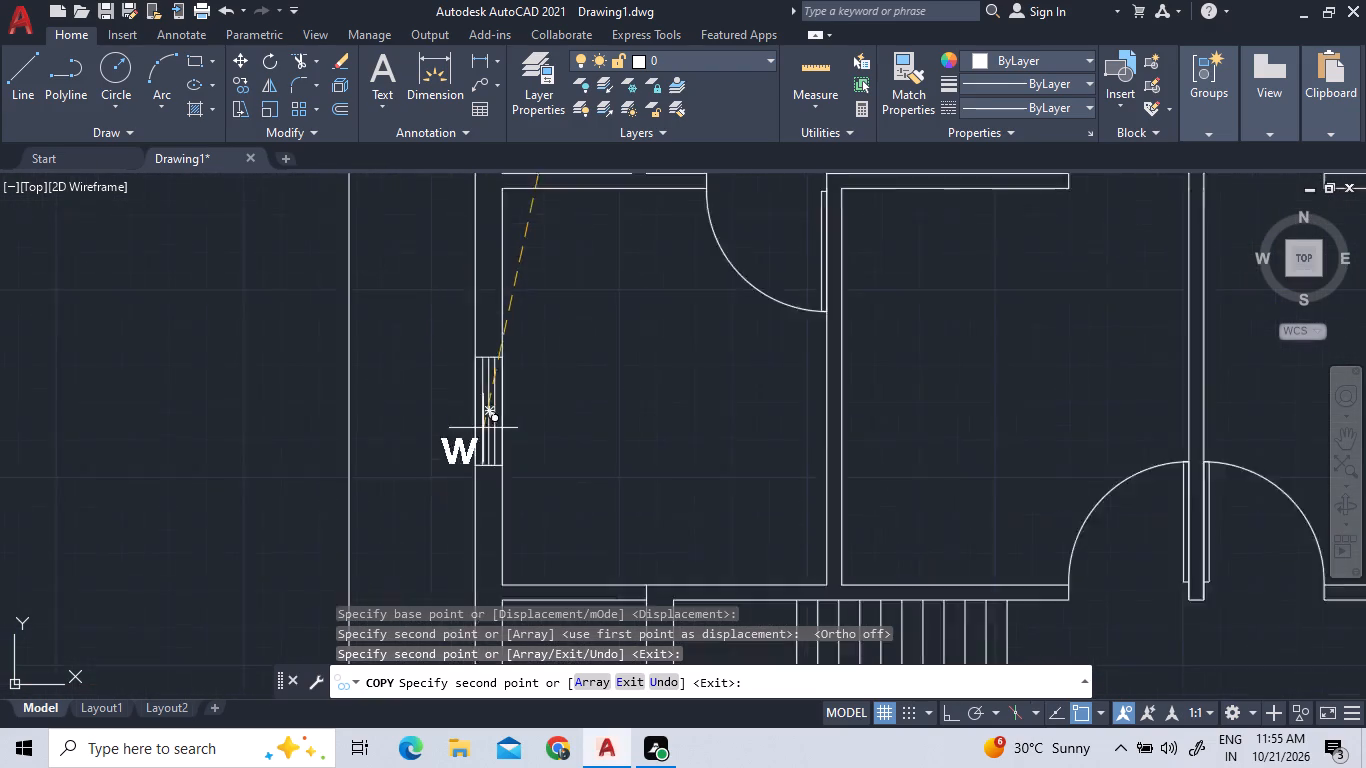
scroll(483, 428, "up", 1)
left_click(471, 406)
Place a W label copy just outside the right outer wall's window at the matching larger room.
scroll(678, 300, "down", 1)
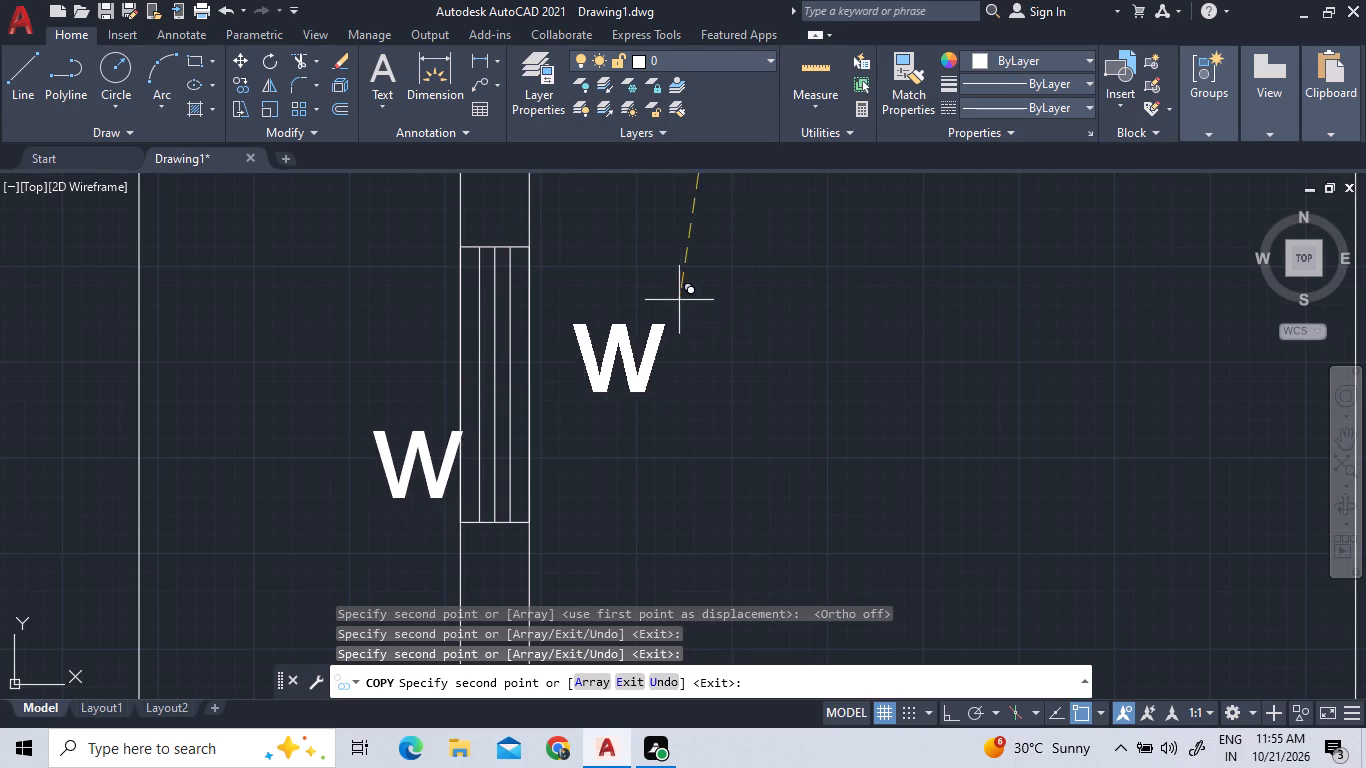
scroll(678, 300, "down", 2)
scroll(880, 322, "down", 2)
scroll(1196, 326, "up", 3)
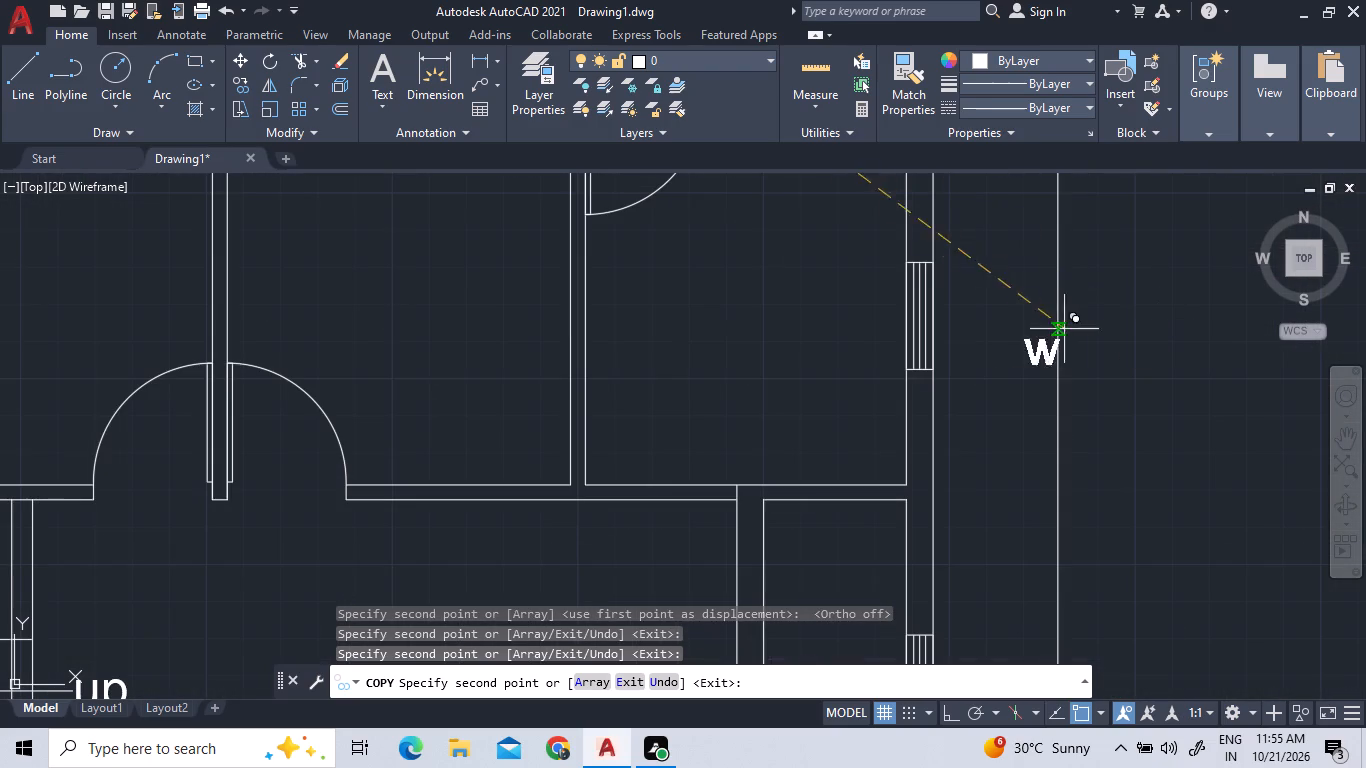
left_click(983, 321)
Place a W label copy just outside the upper small room's window in the left outer wall and finish copying.
scroll(999, 364, "down", 4)
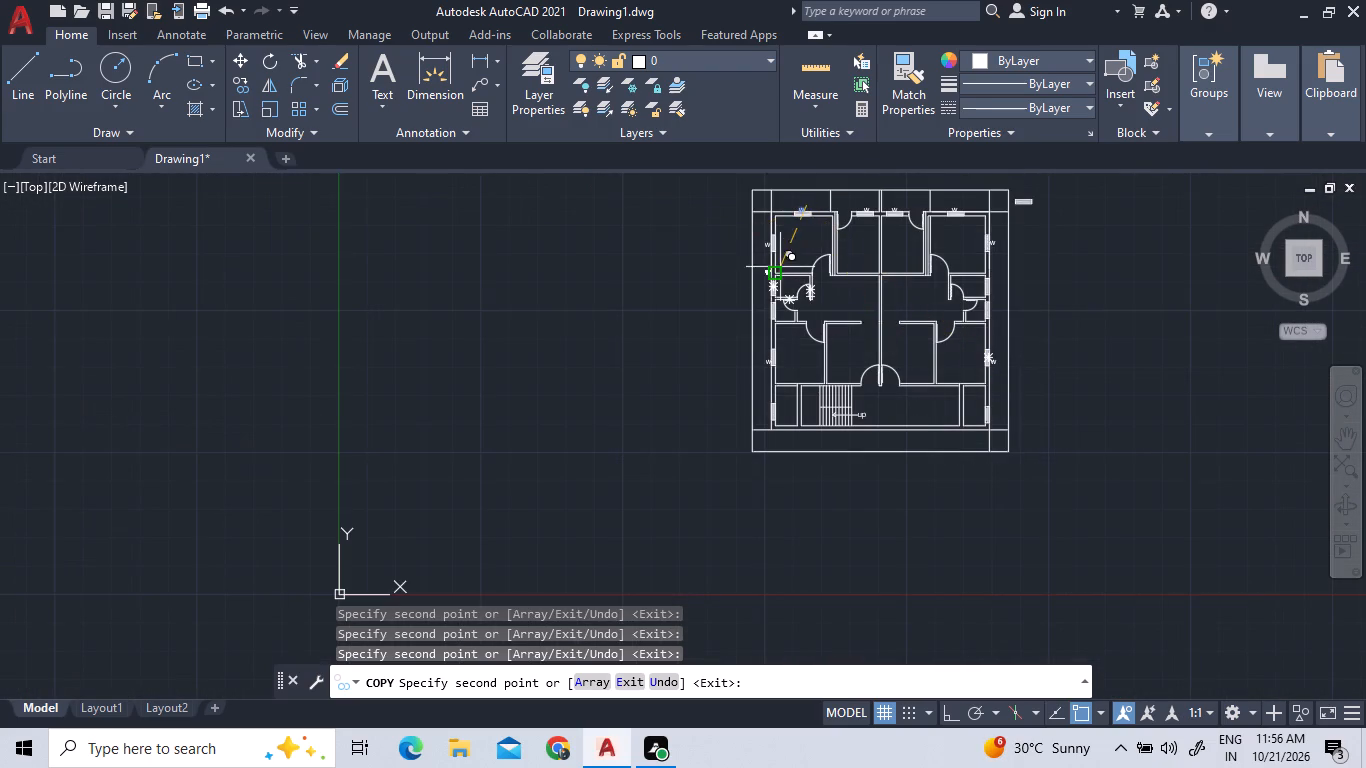
scroll(785, 282, "up", 6)
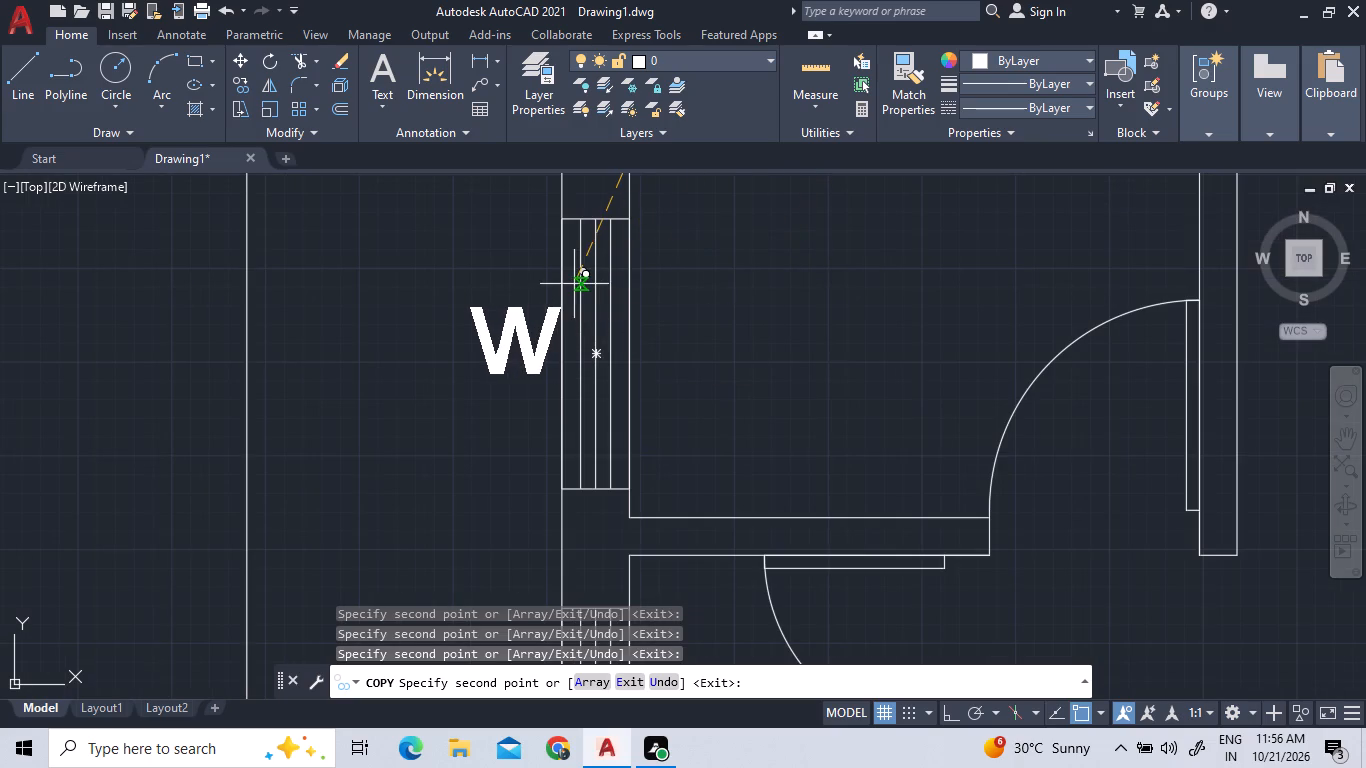
left_click(567, 278)
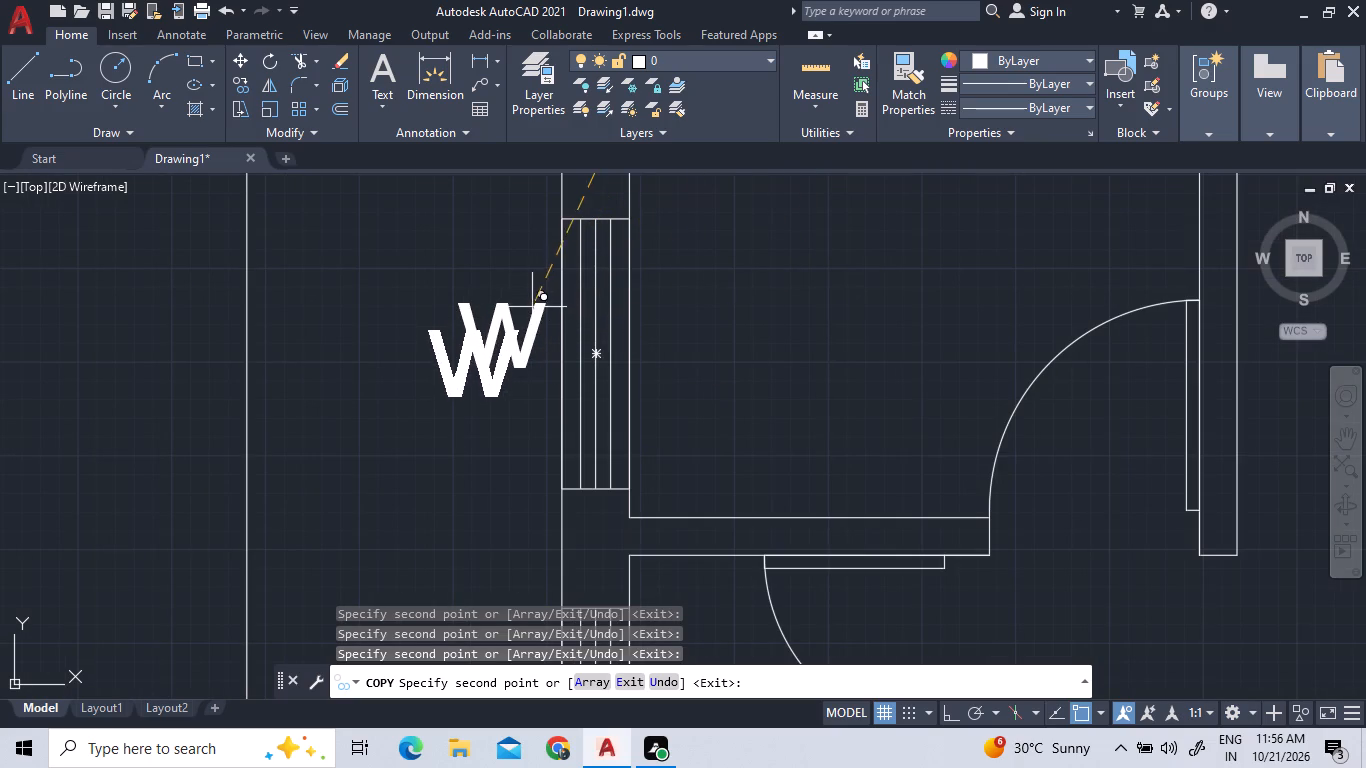
key("Escape")
Change the label beside the upper small room's left outer window to V.
triple_click(517, 326)
left_click(516, 327)
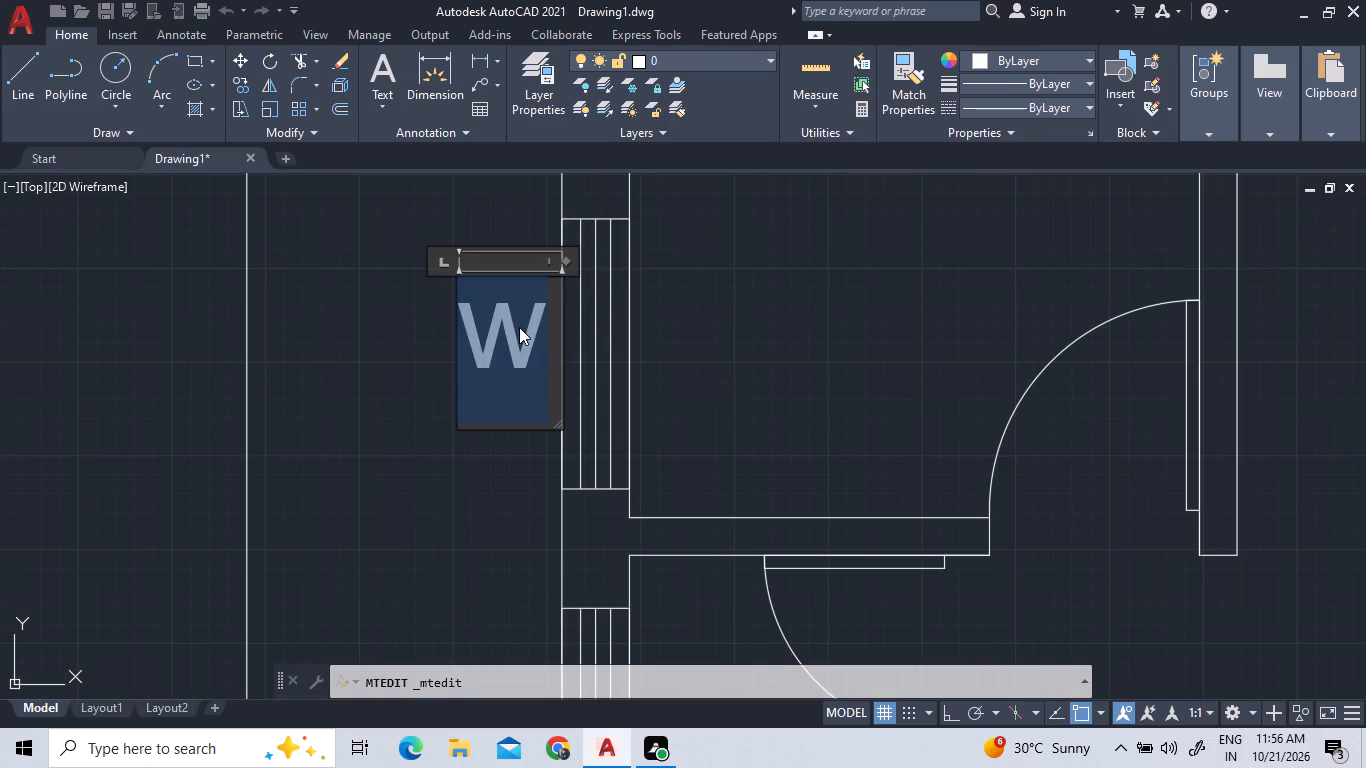
key("v")
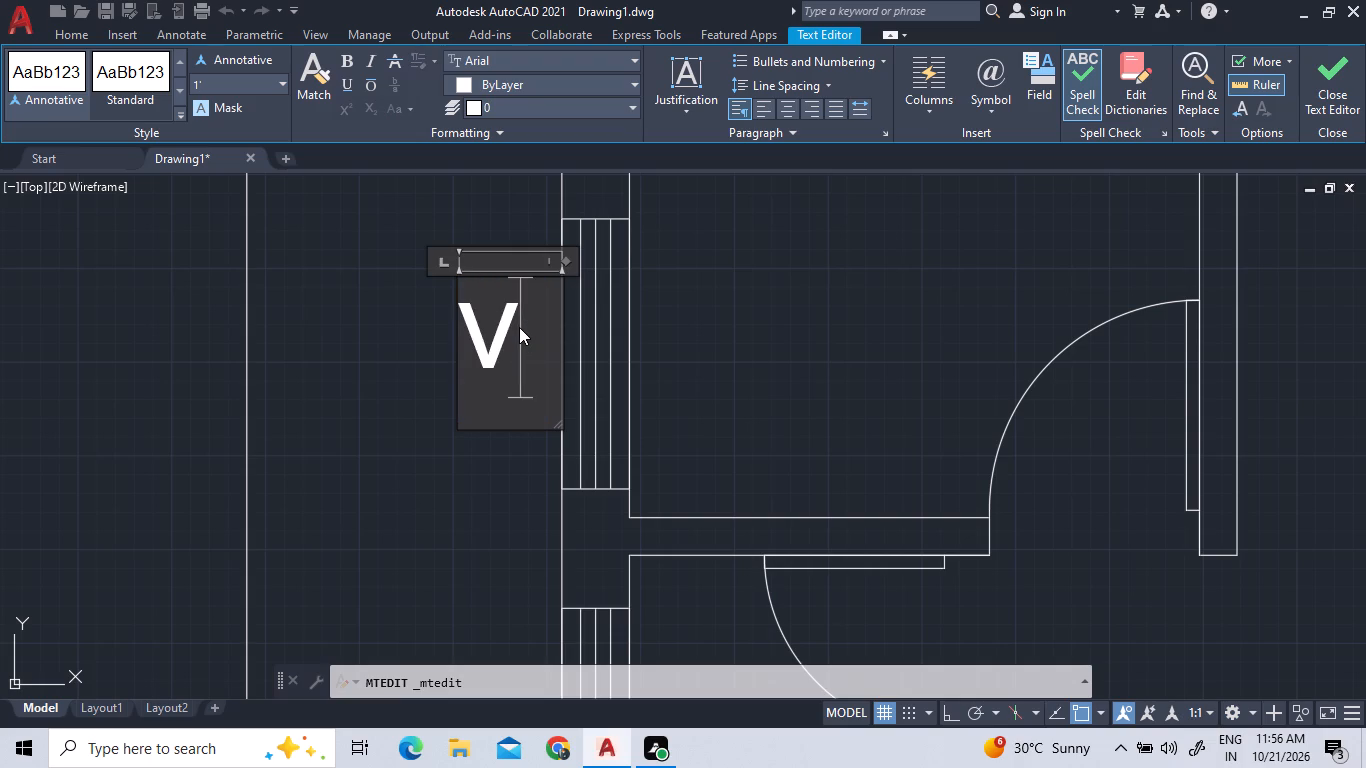
left_click(407, 346)
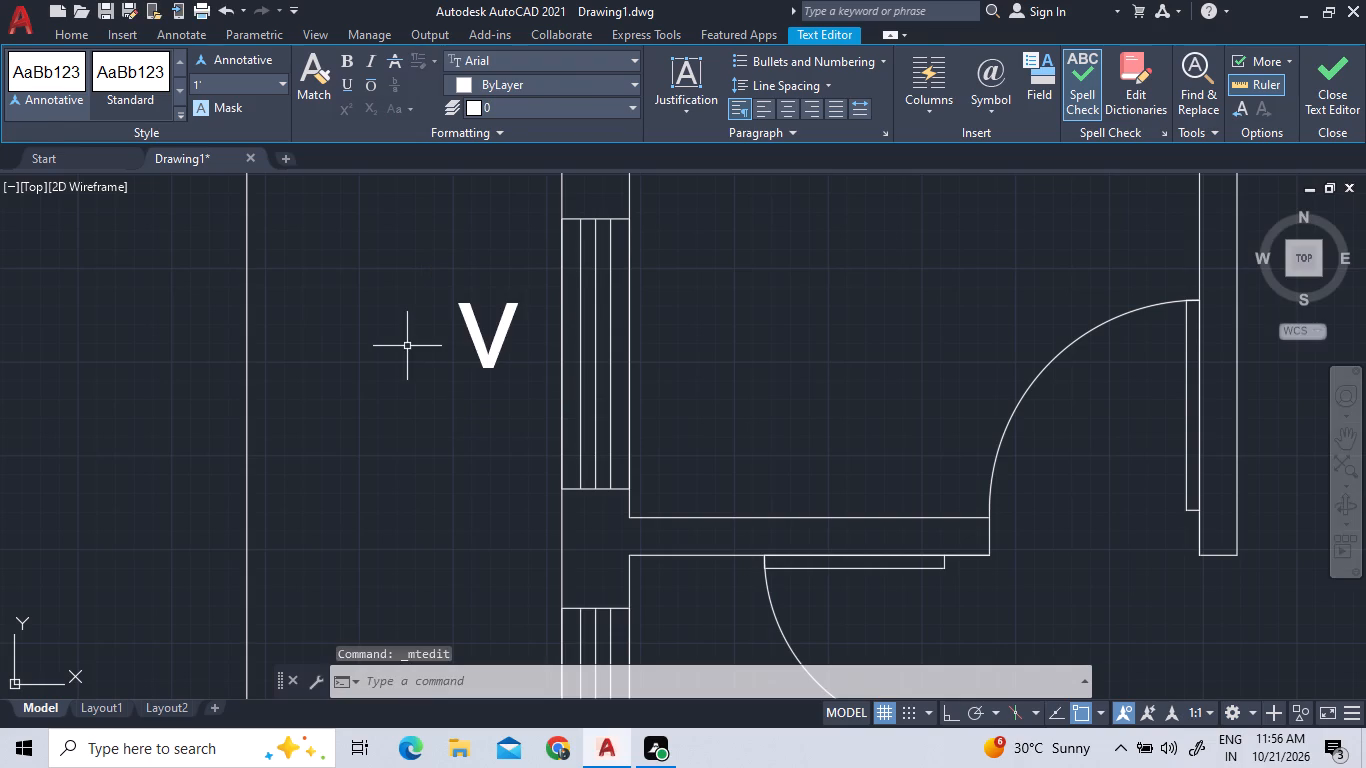
Copy the V label to just outside the two small rooms' windows in the right outer wall.
left_click(507, 319)
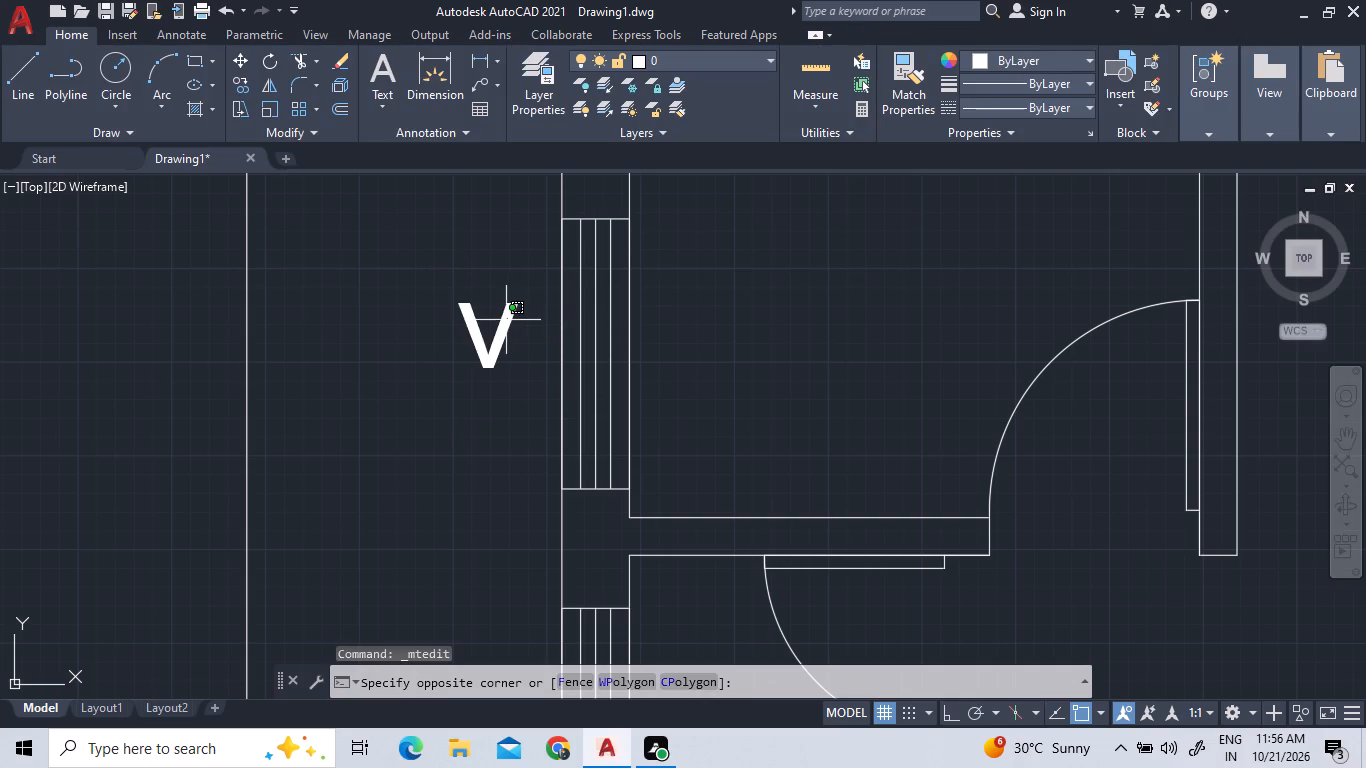
left_click(468, 310)
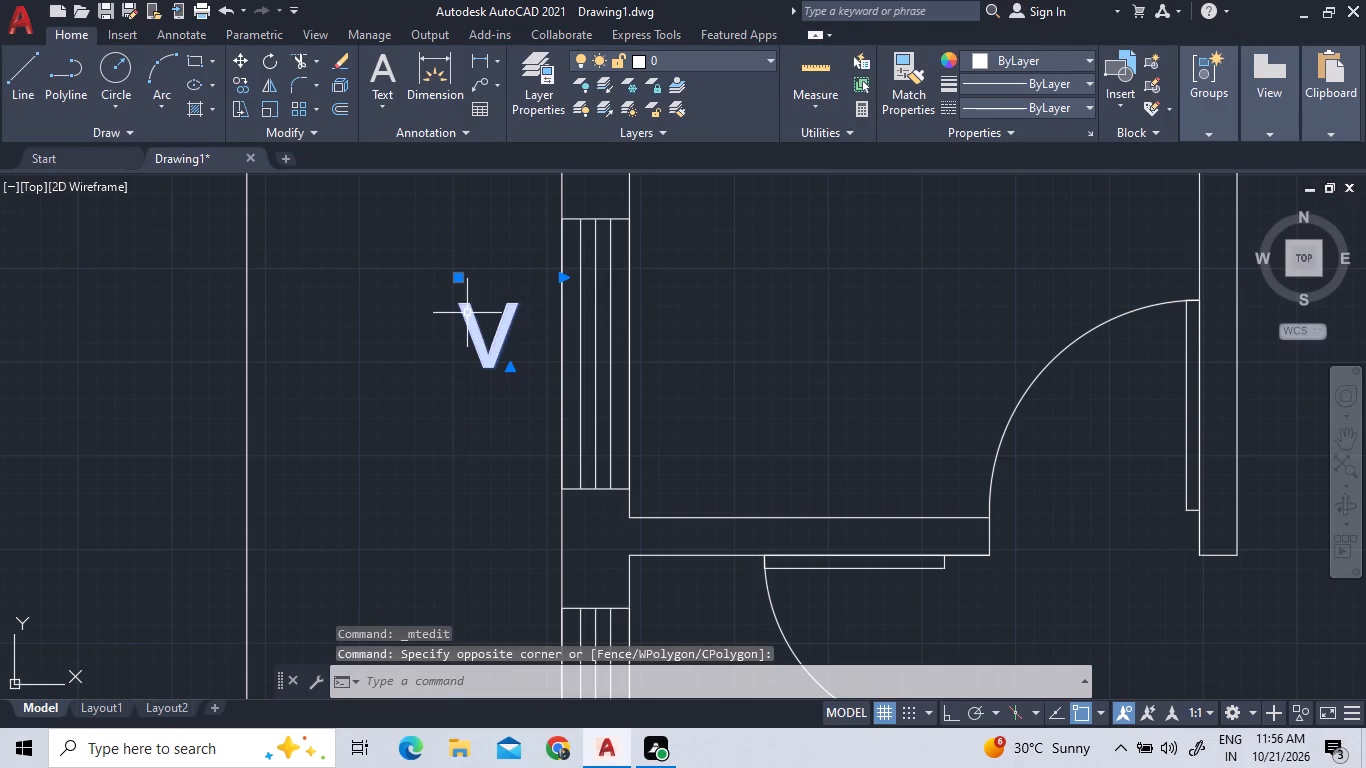
right_click(467, 313)
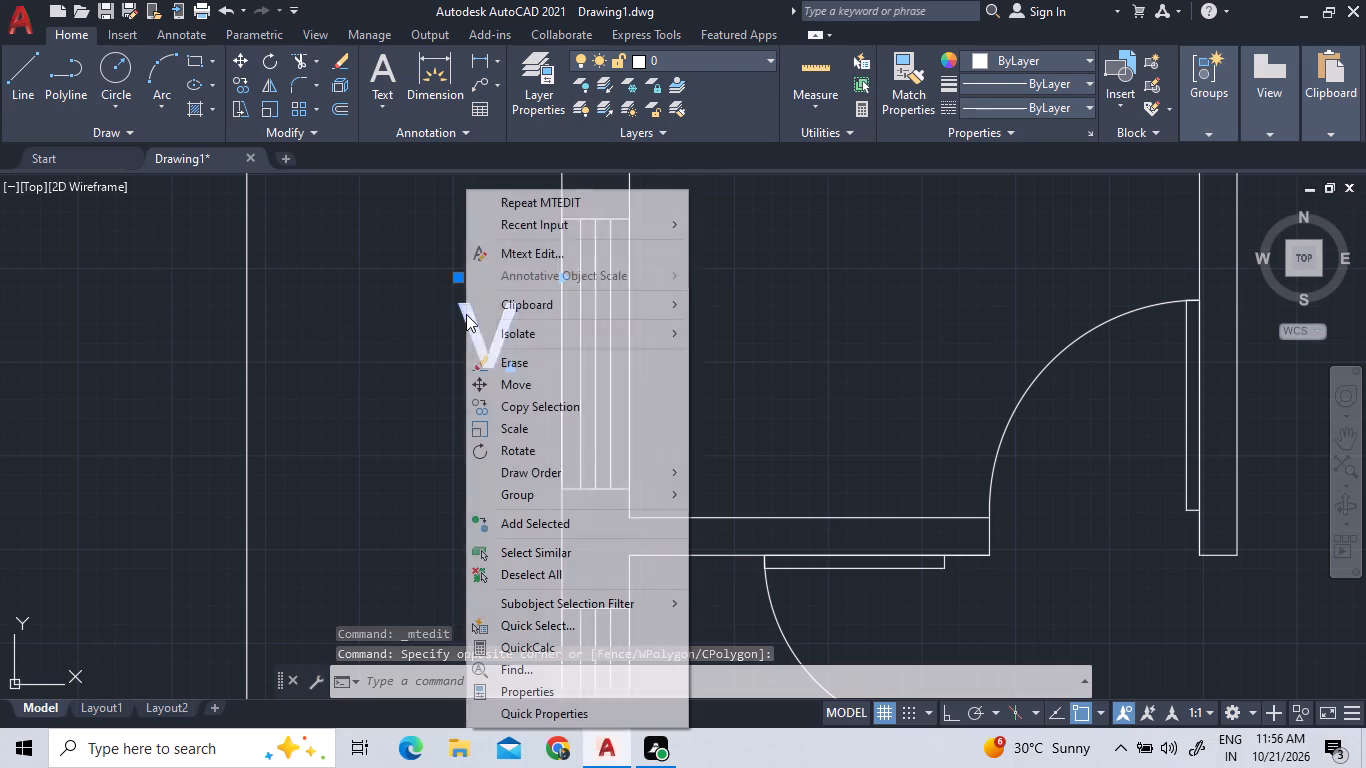
left_click(527, 408)
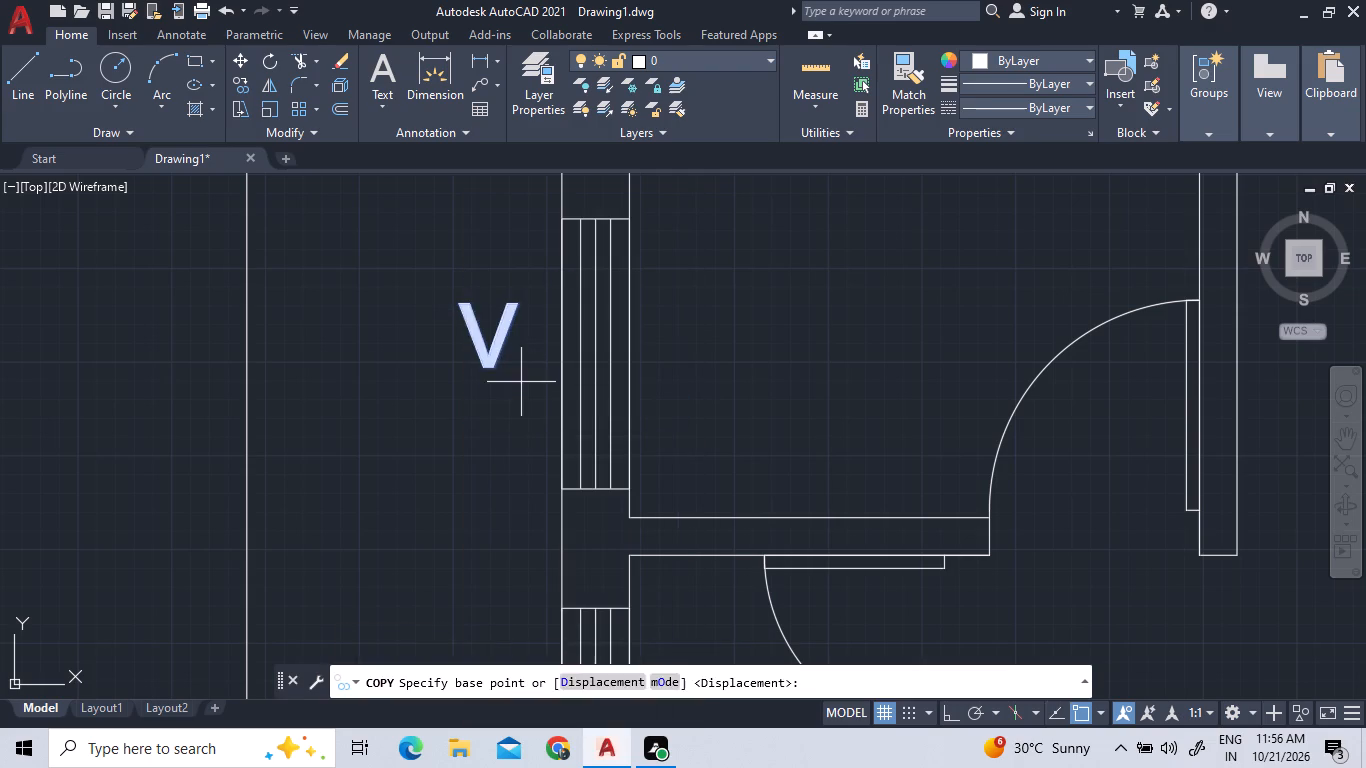
left_click(509, 357)
scroll(508, 385, "down", 4)
scroll(1124, 354, "up", 3)
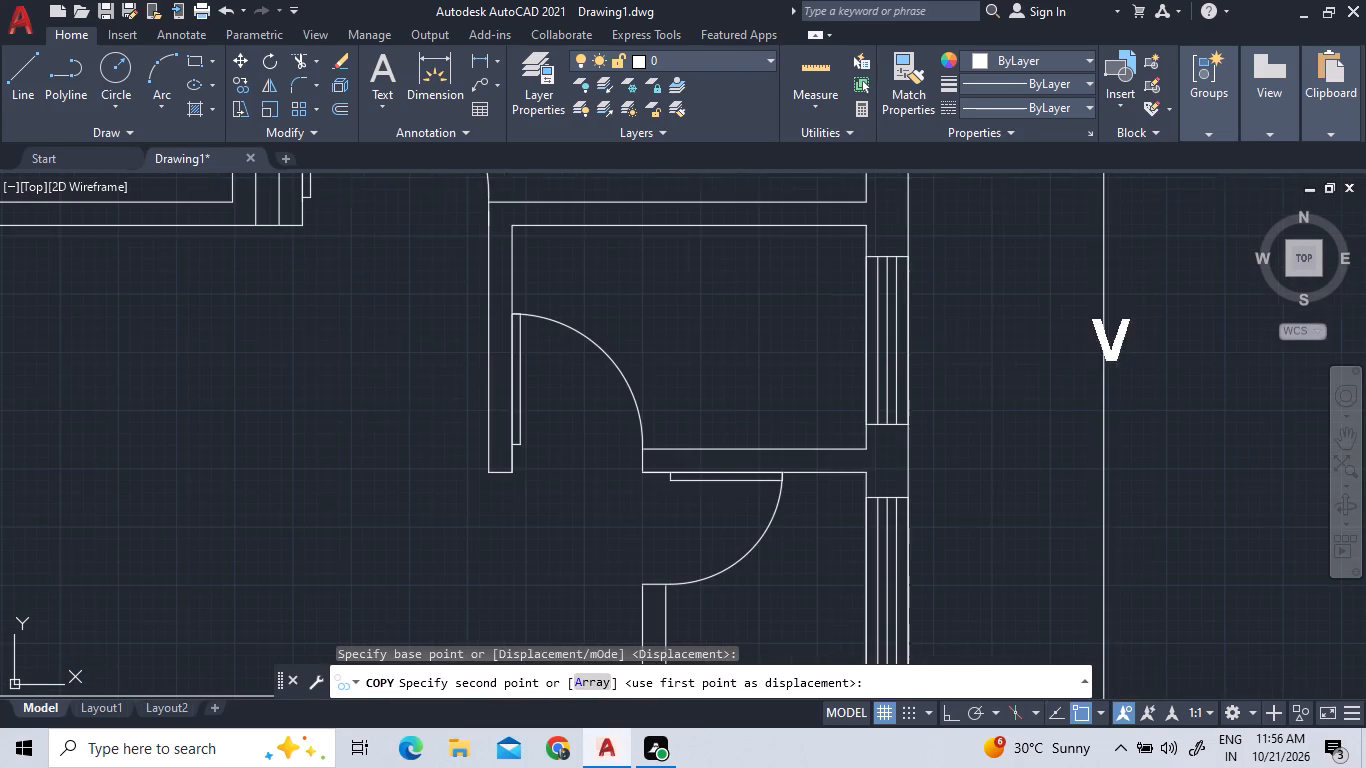
left_click(943, 348)
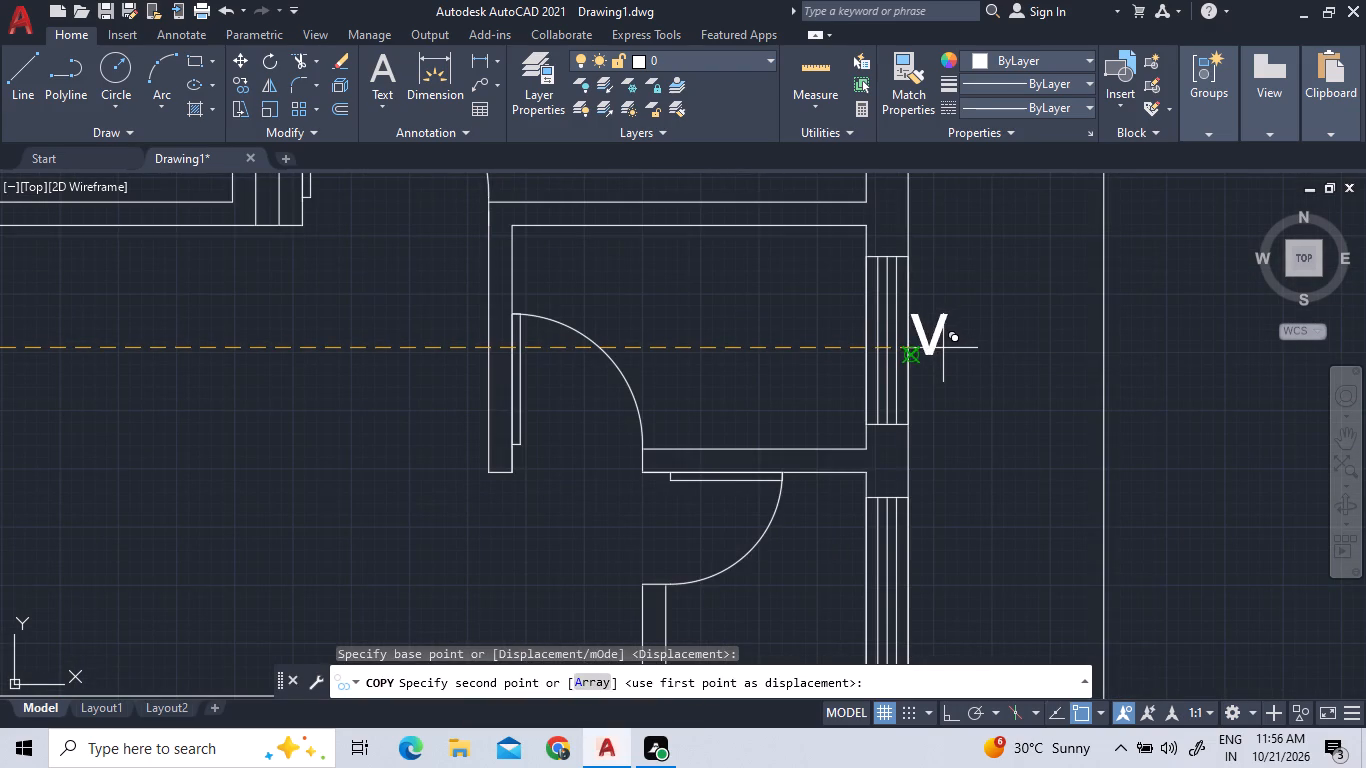
left_click(945, 608)
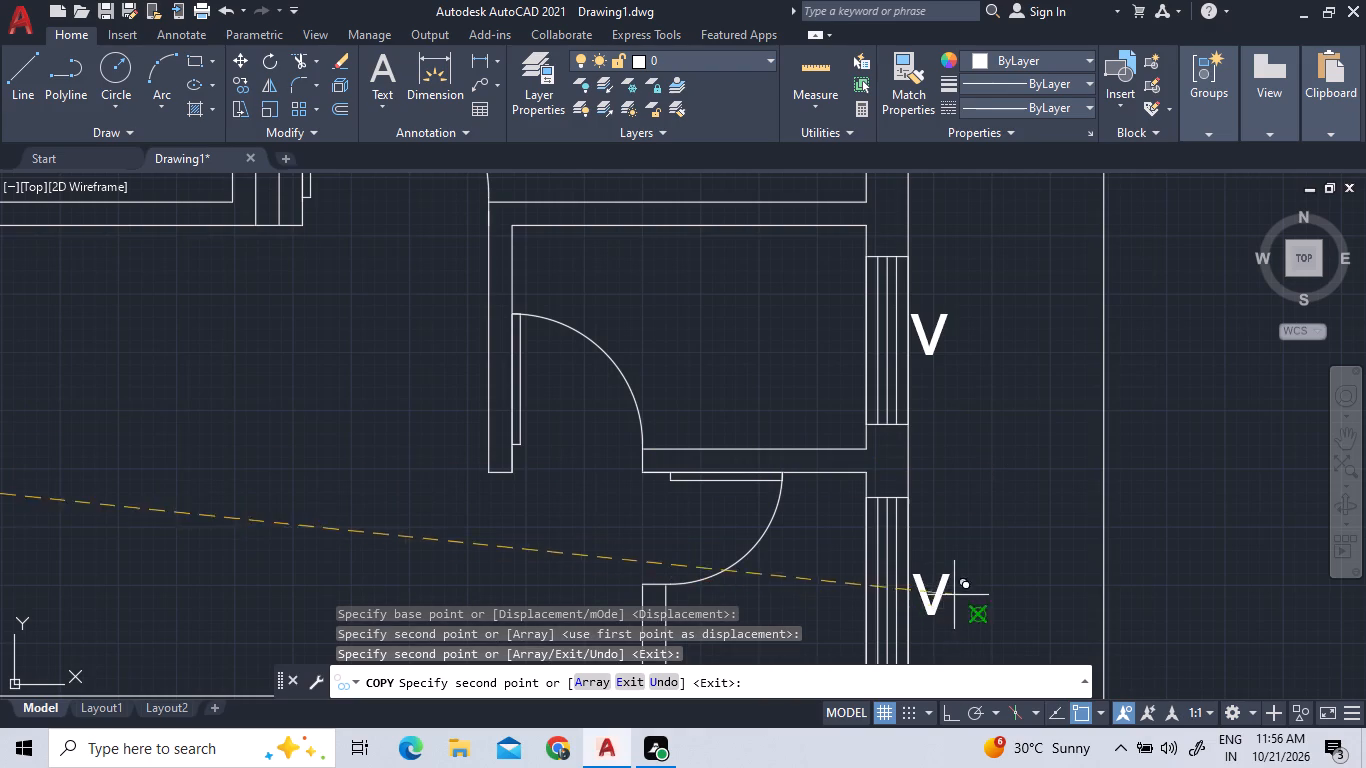
Place a V label copy just outside the lower small room's window in the left outer wall.
scroll(979, 433, "down", 1)
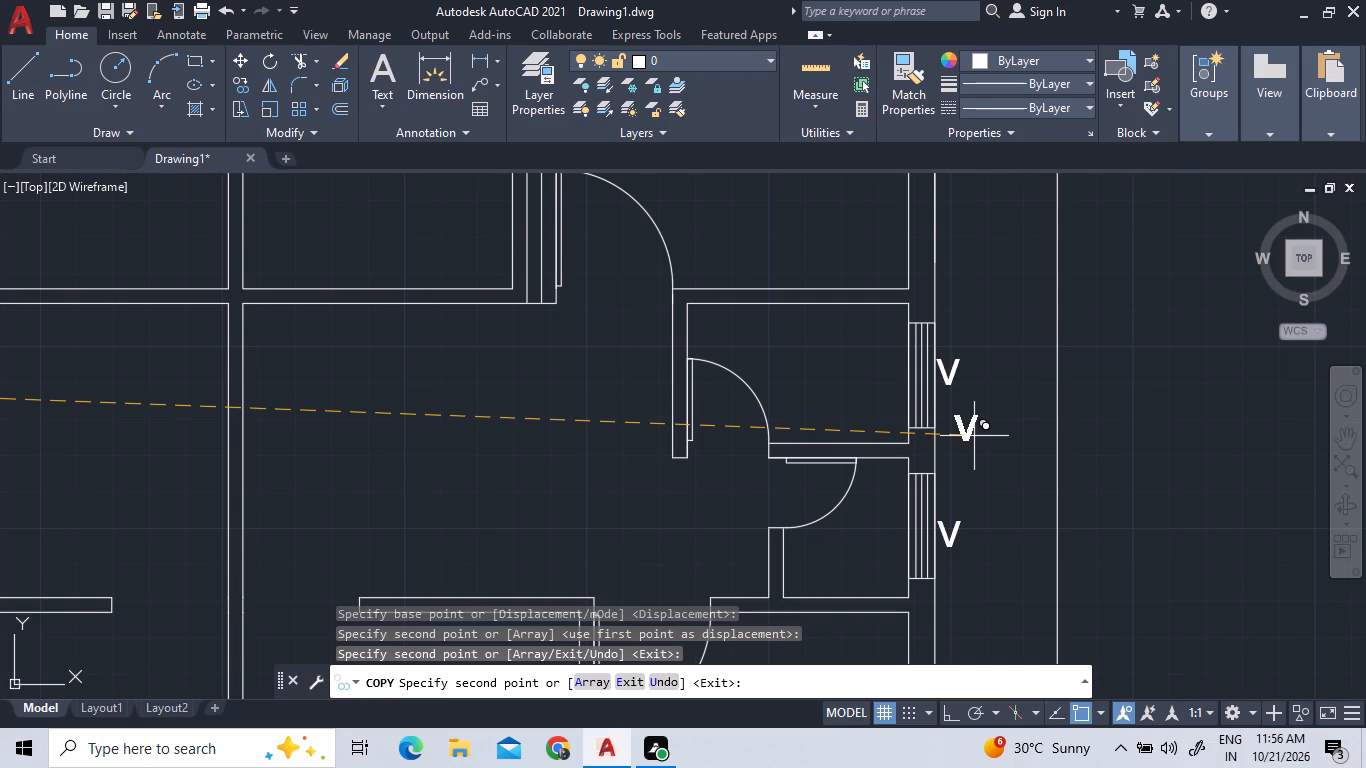
scroll(975, 435, "down", 4)
scroll(747, 503, "up", 4)
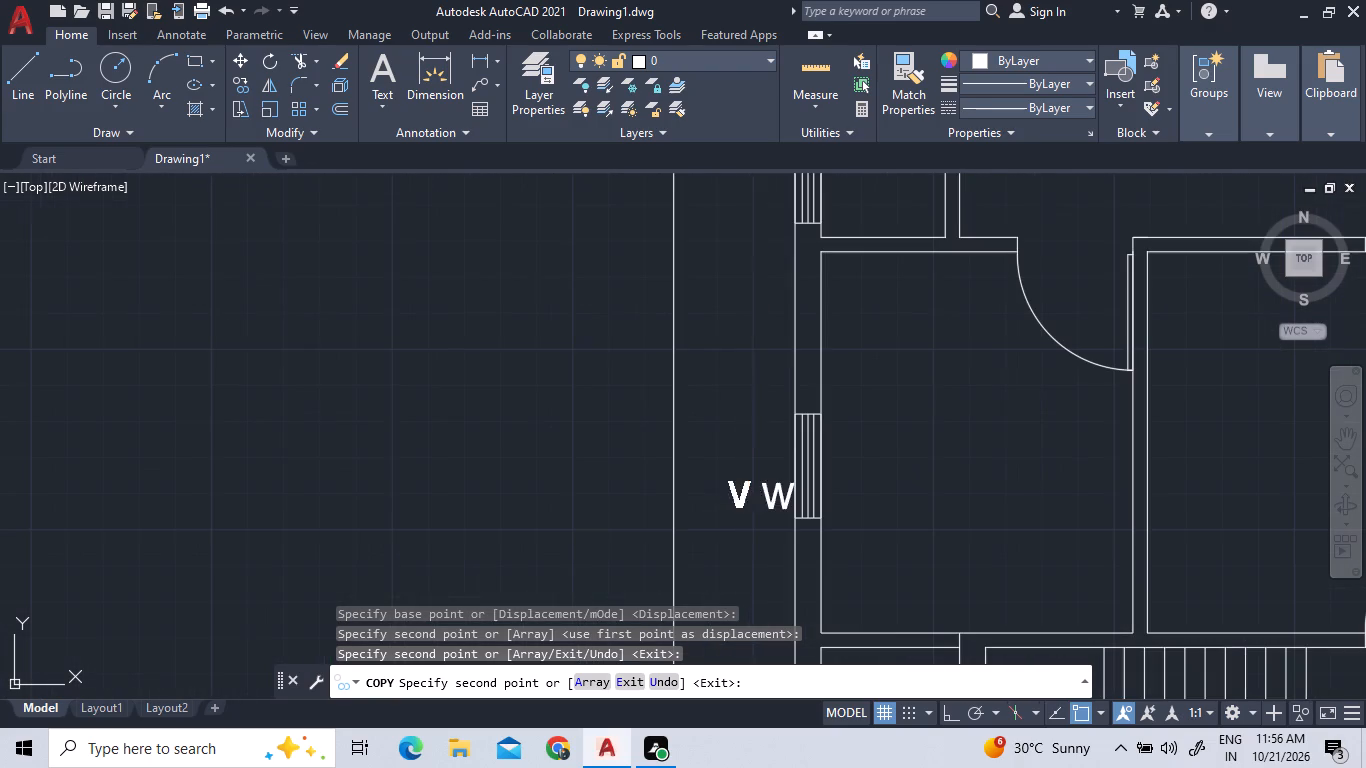
scroll(798, 459, "down", 3)
scroll(794, 364, "up", 3)
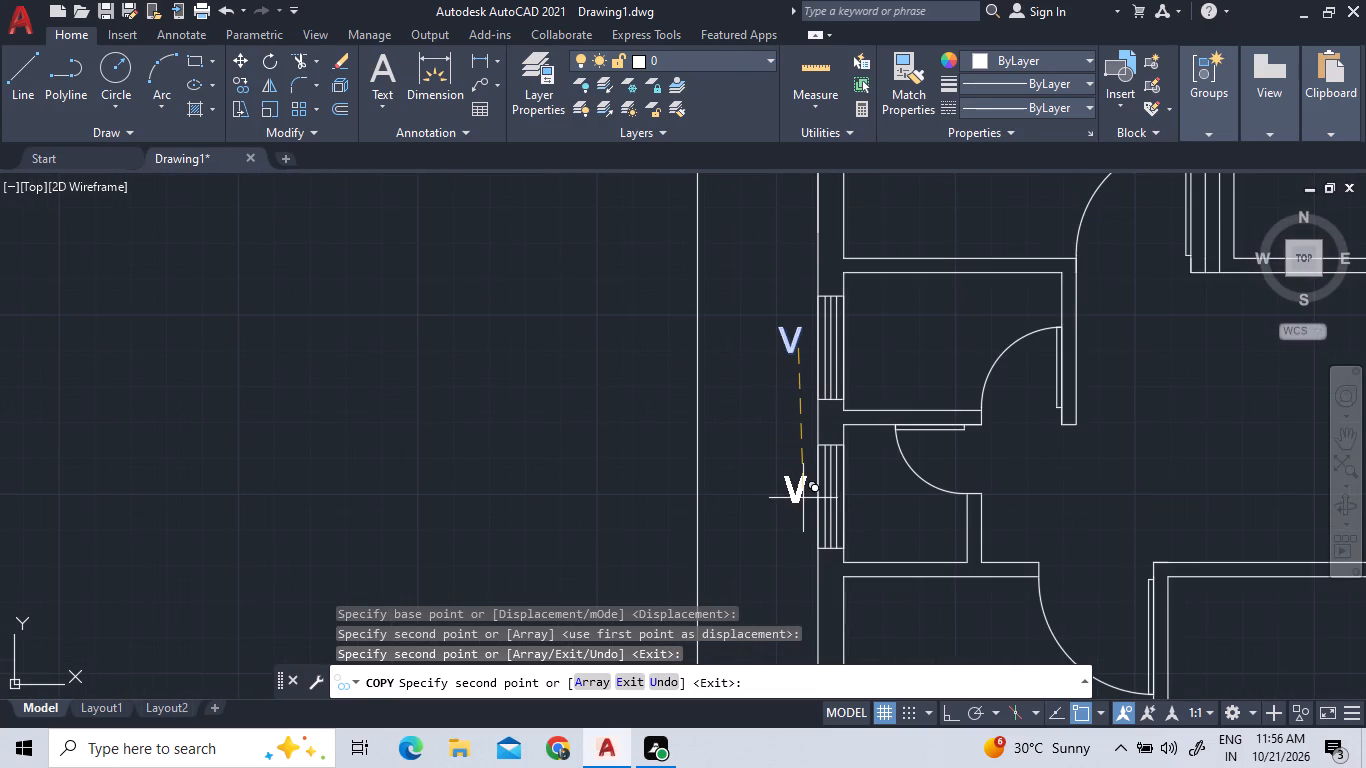
left_click(806, 506)
Place V label copies just outside the bottom-right and bottom-left rooms' outer wall windows, and finish copying.
scroll(736, 424, "down", 2)
scroll(650, 393, "down", 2)
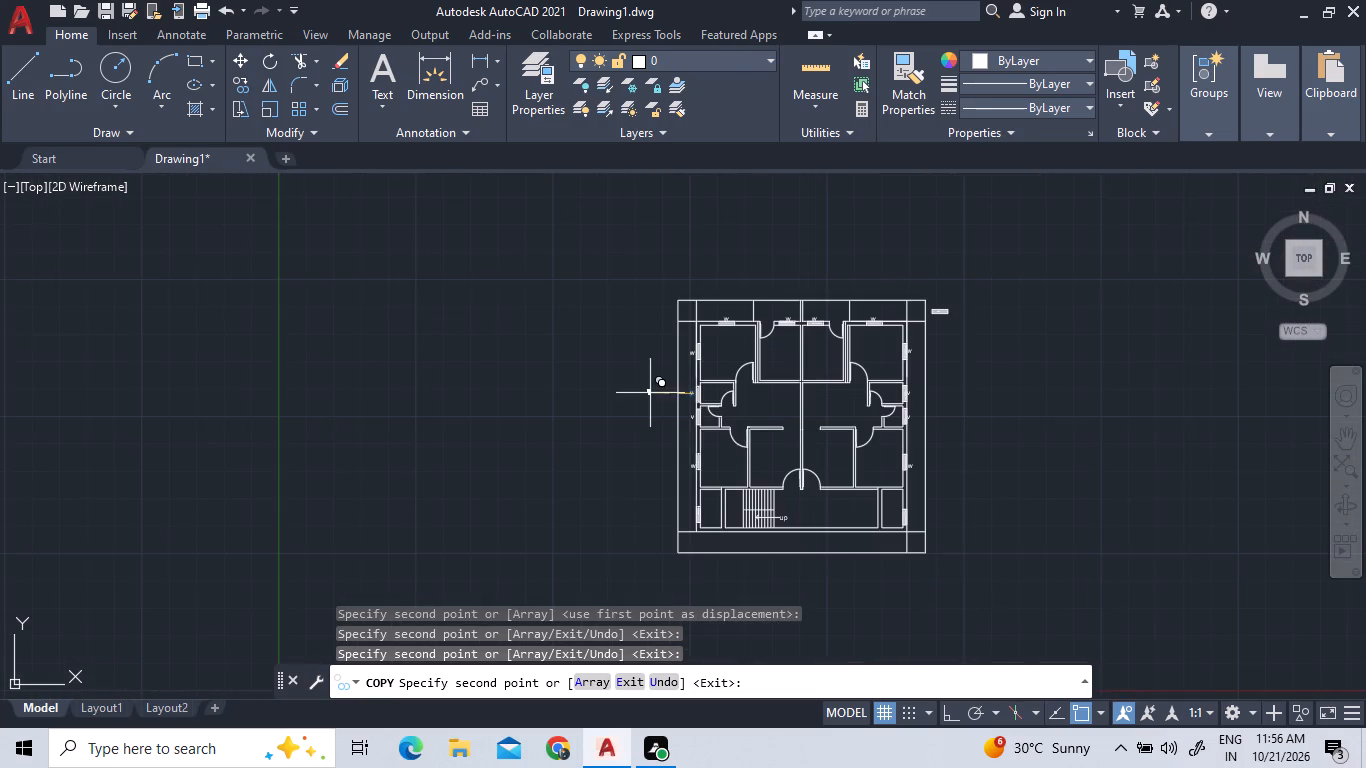
scroll(912, 535, "up", 3)
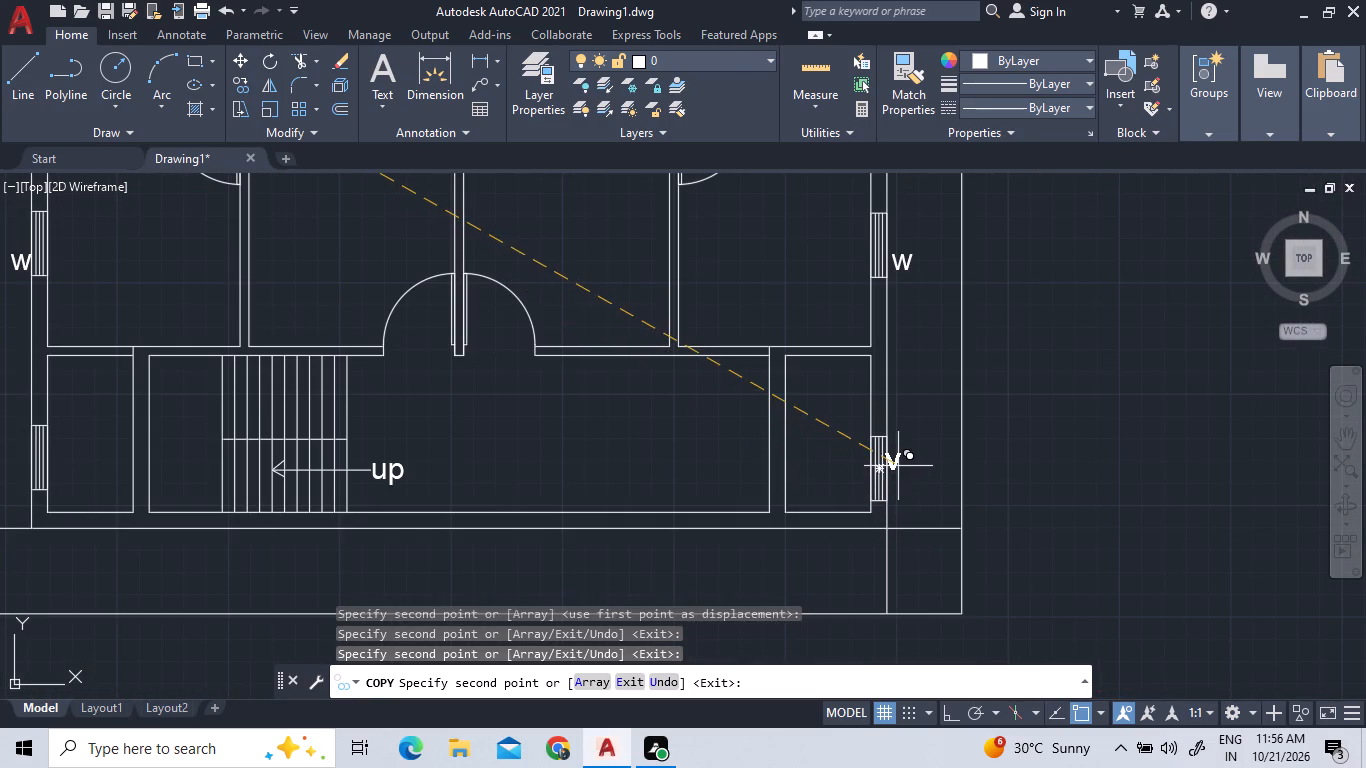
left_click(902, 468)
scroll(500, 402, "down", 2)
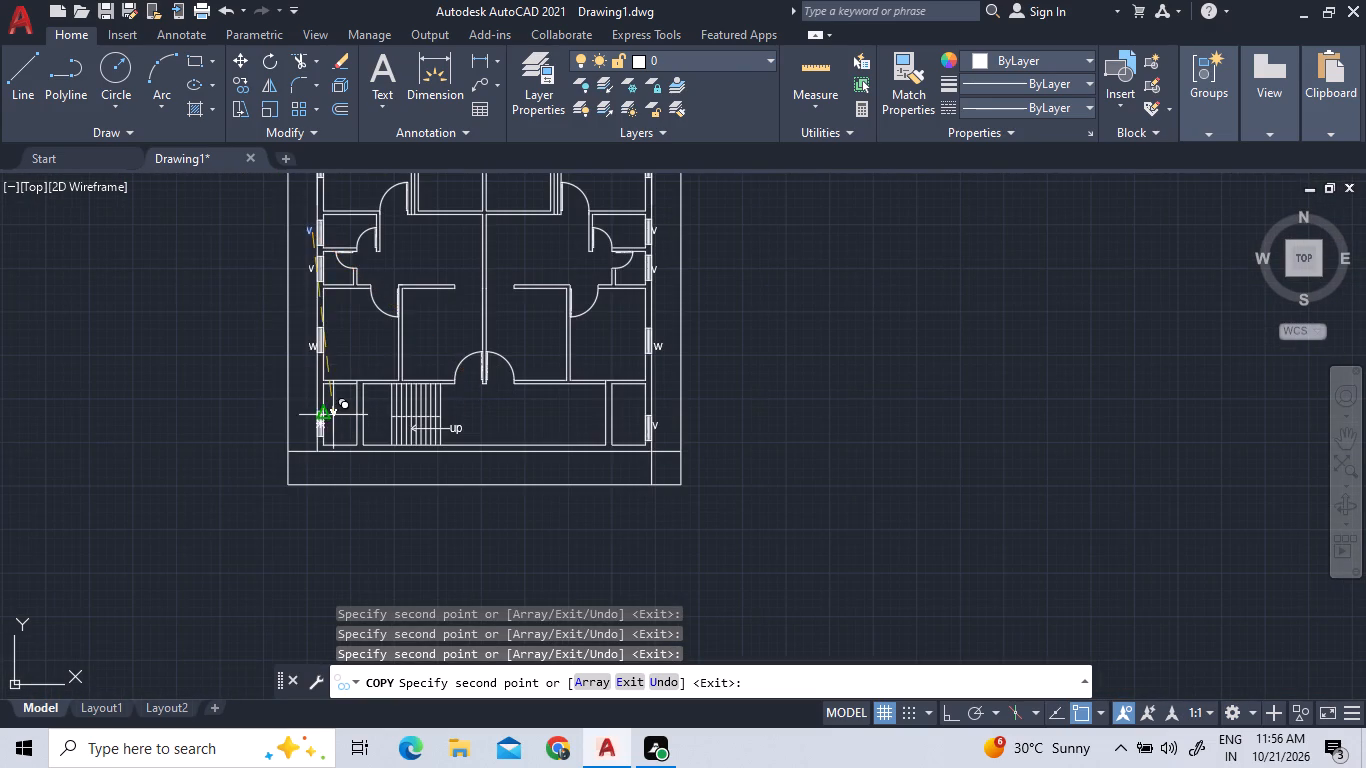
scroll(274, 445, "up", 3)
left_click(414, 403)
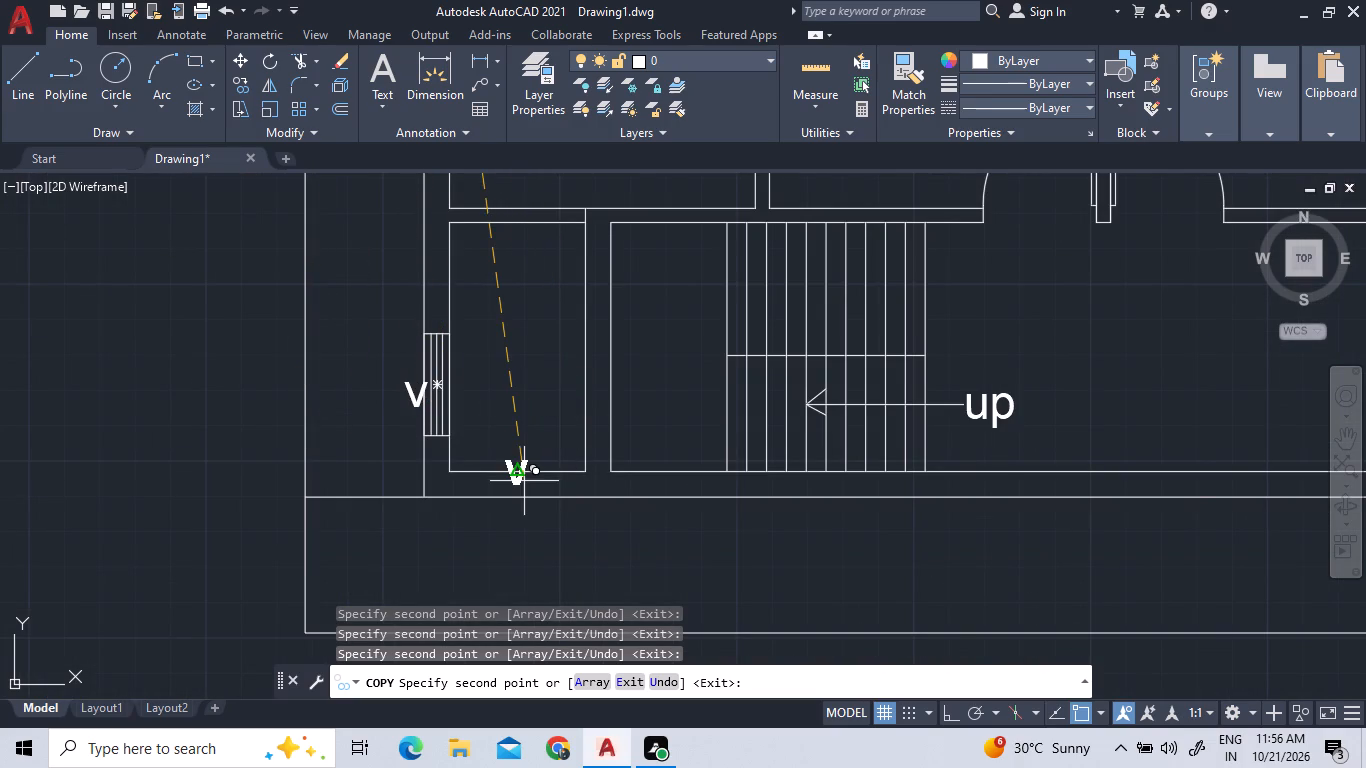
key("Escape")
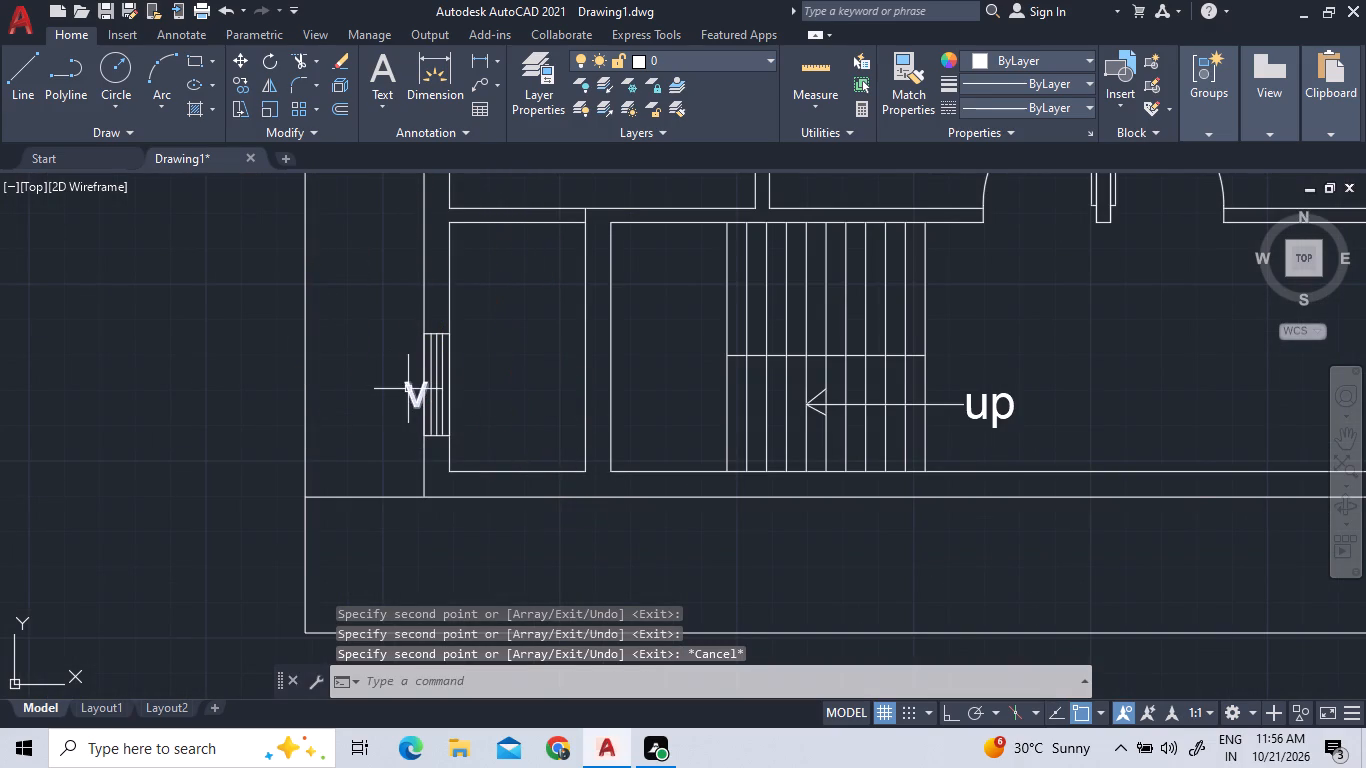
Move the V label at the bottom-left room's outer window away from the wall so it sits just outside the window.
left_click(408, 389)
right_click(402, 384)
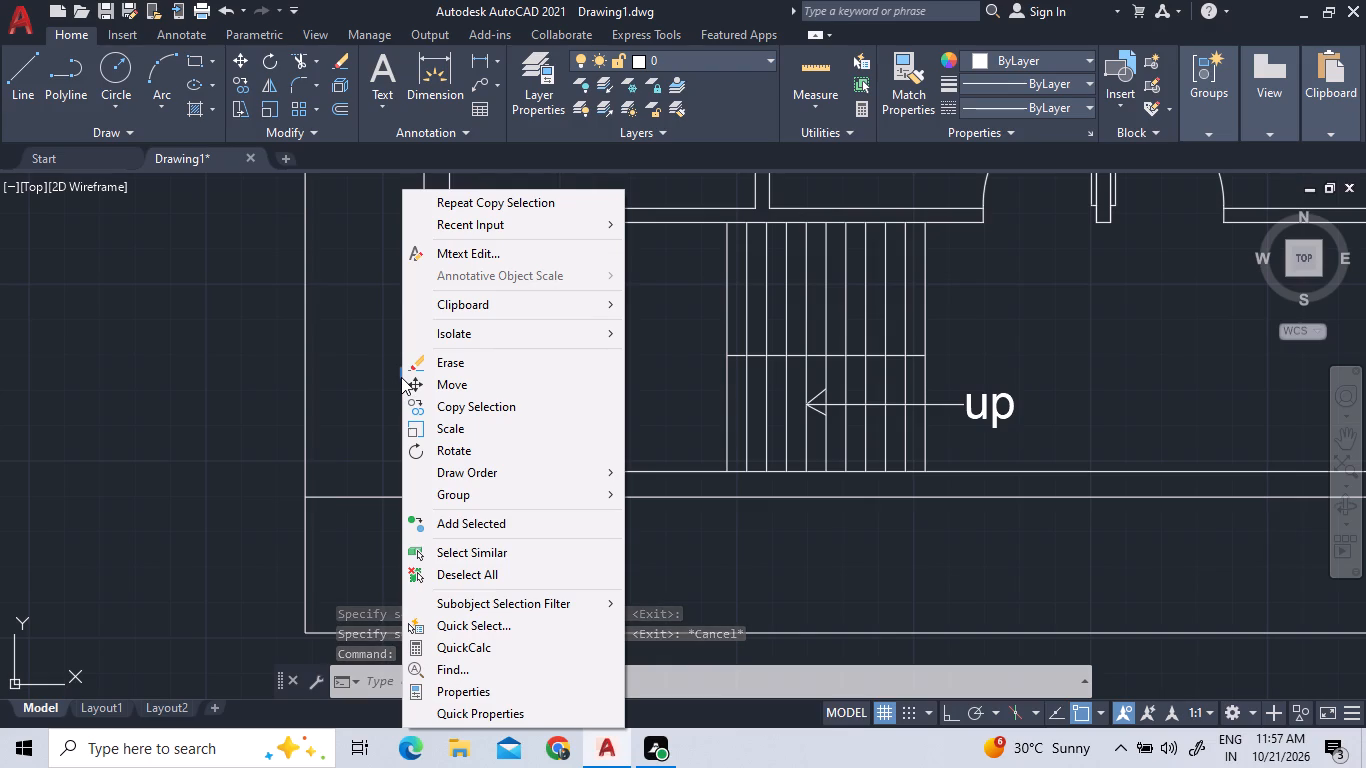
left_click(501, 384)
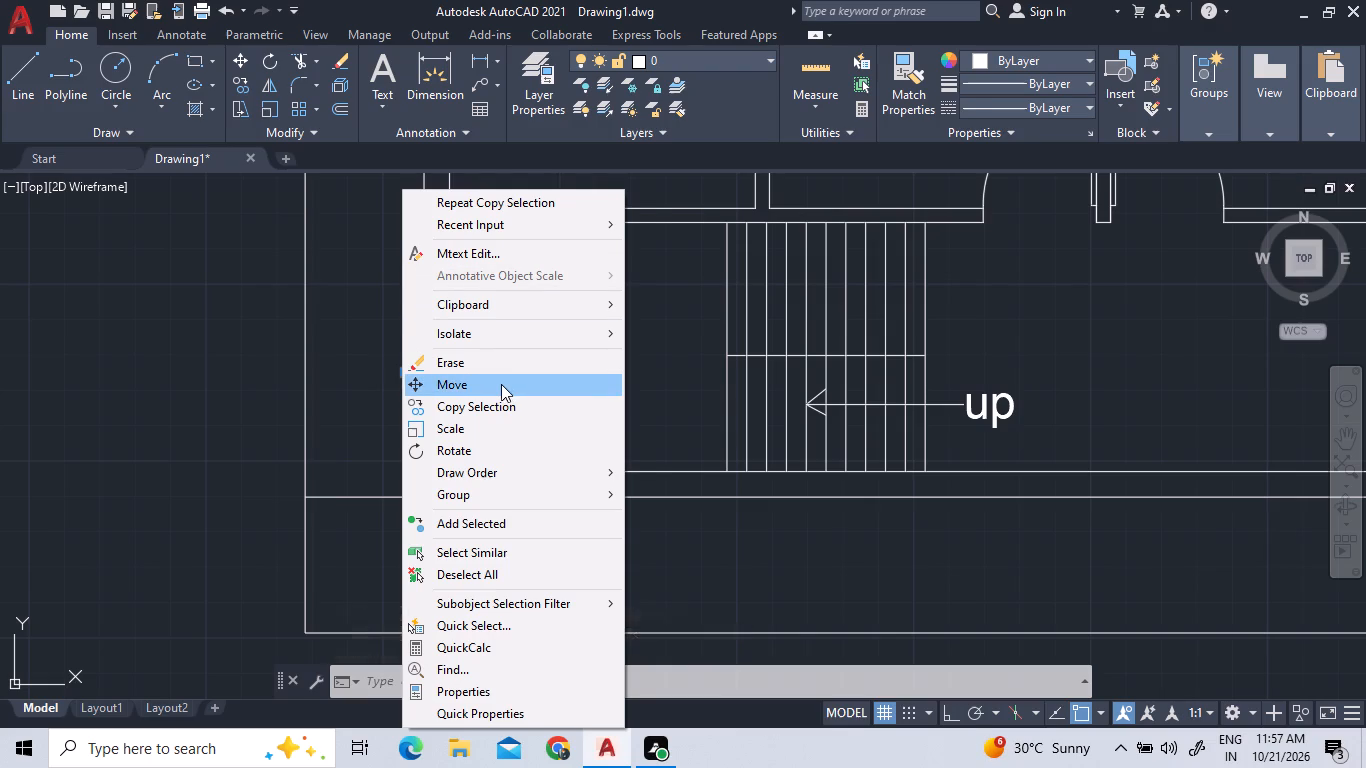
left_click(412, 391)
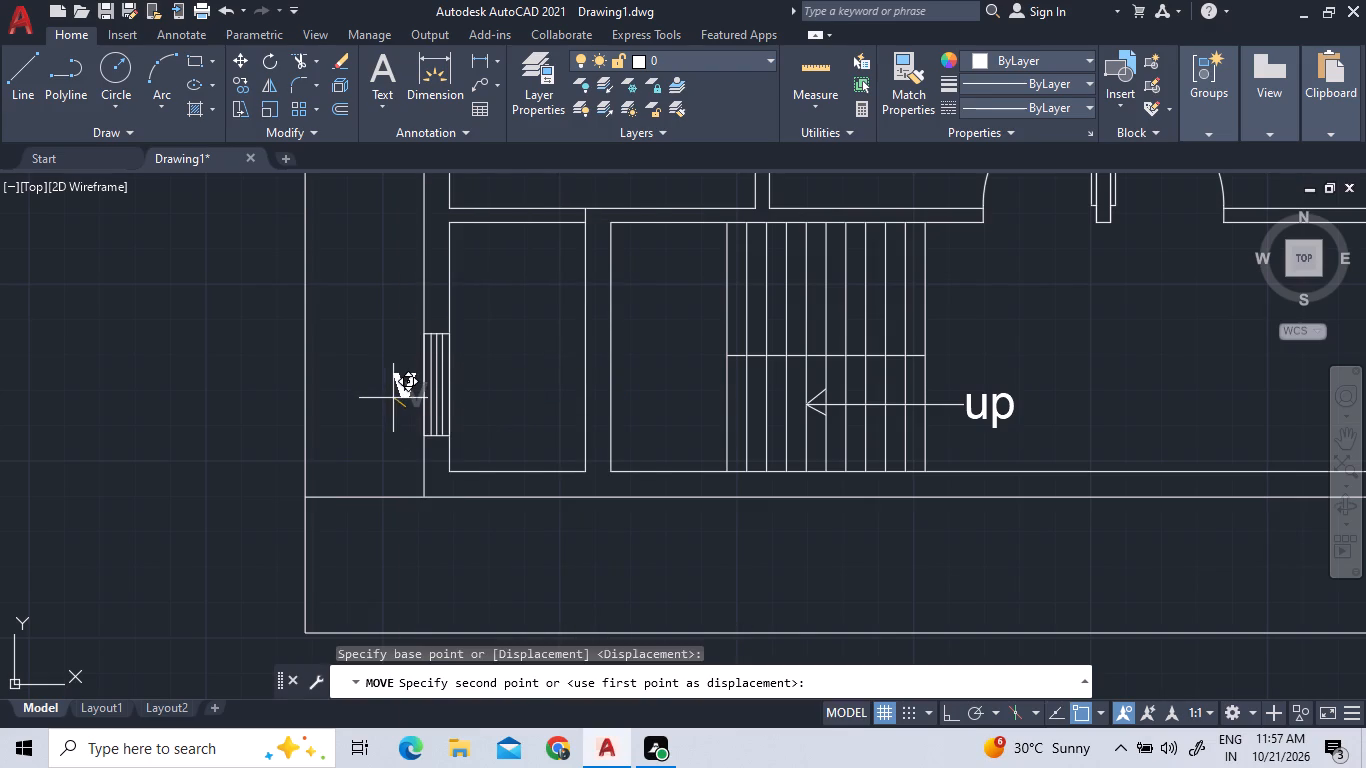
left_click(399, 400)
left_click(410, 395)
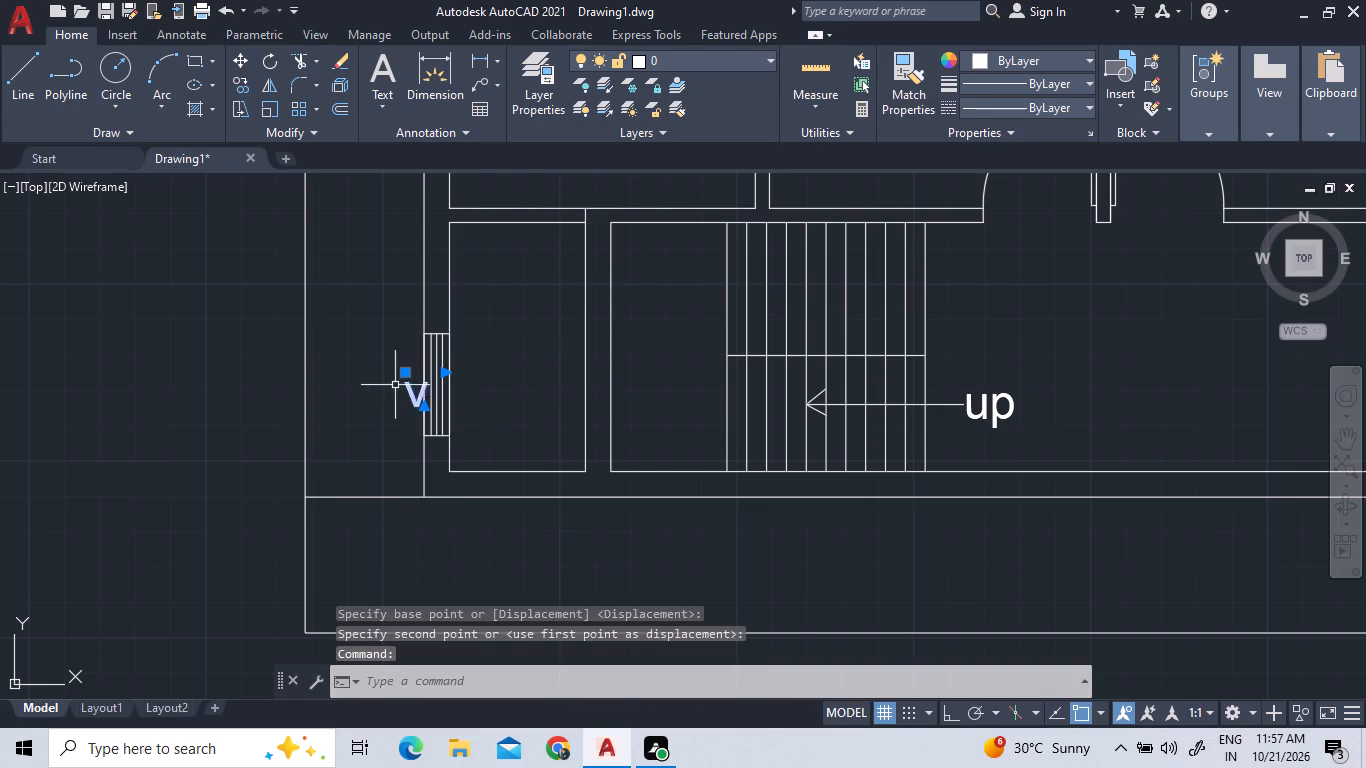
right_click(393, 382)
left_click(418, 386)
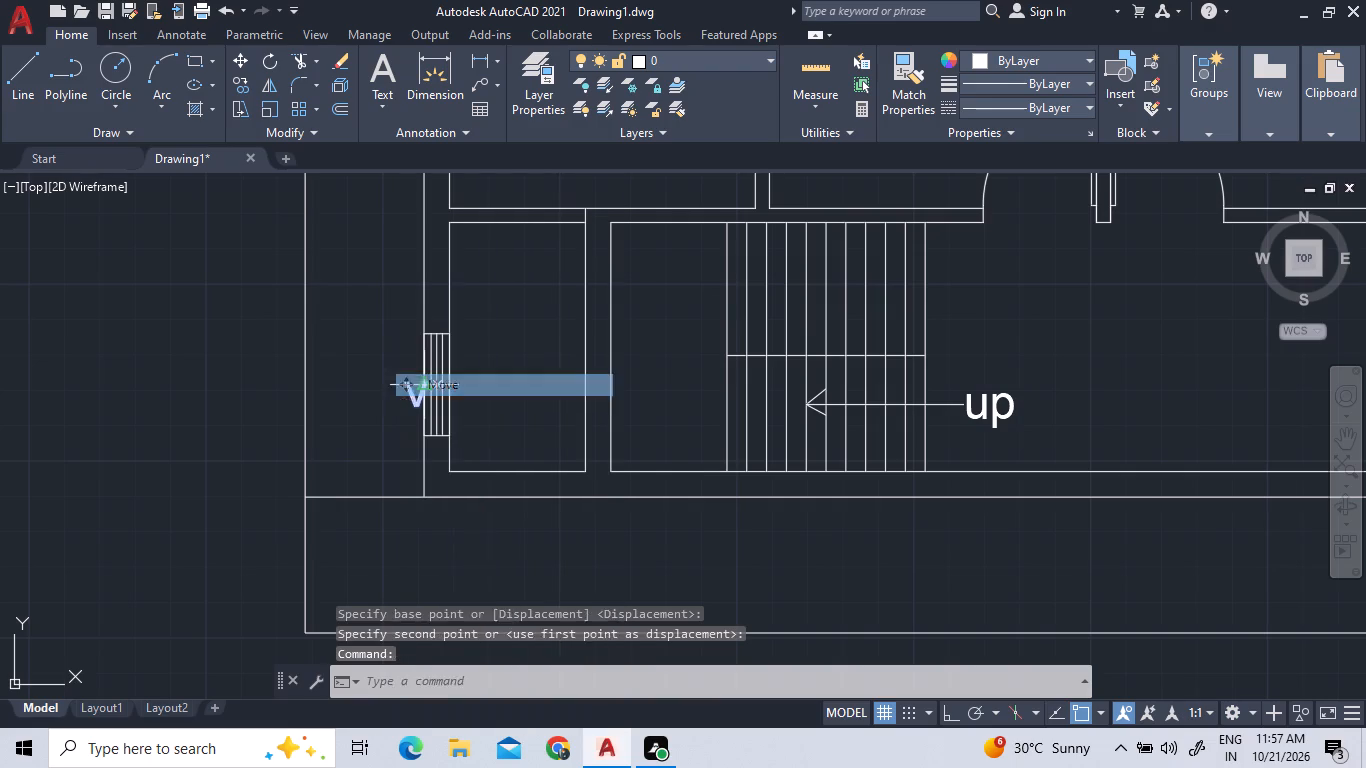
left_click(412, 391)
left_click(399, 390)
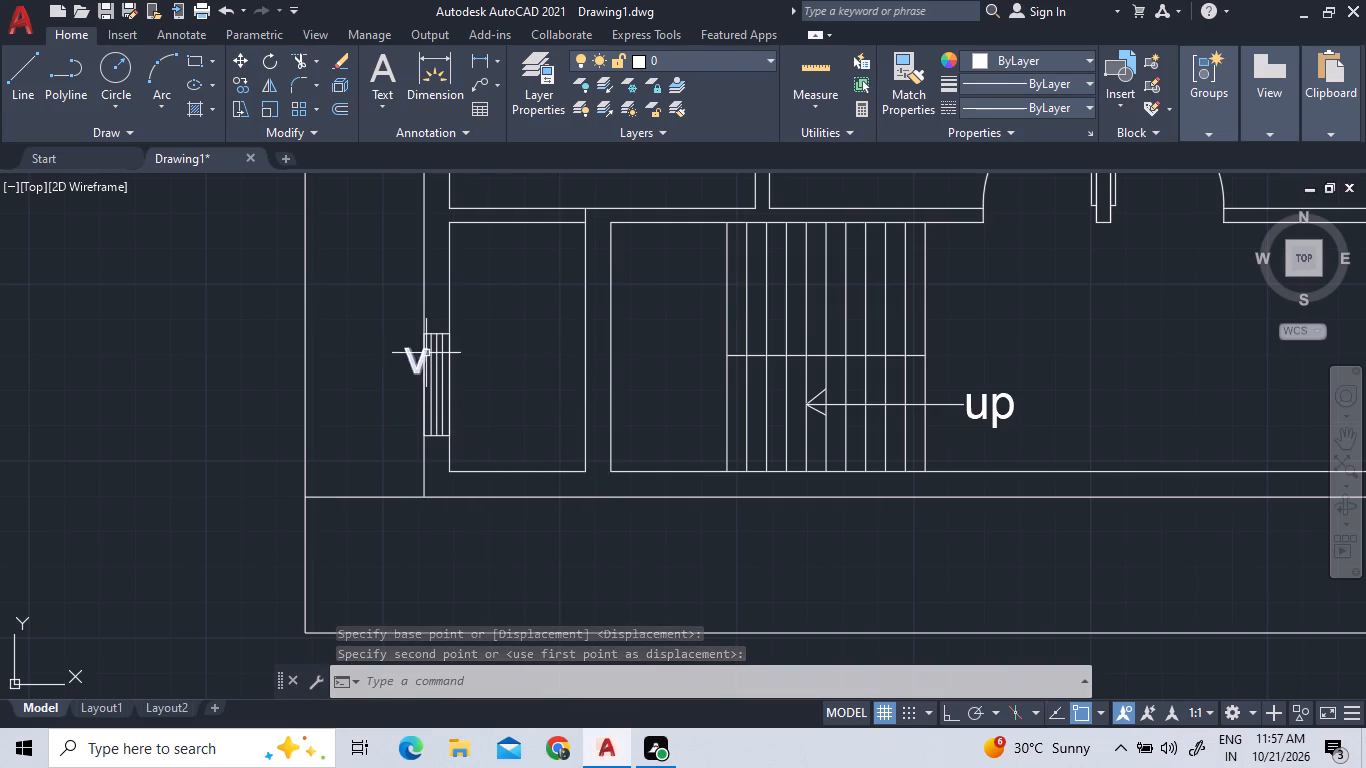
scroll(418, 379, "up", 2)
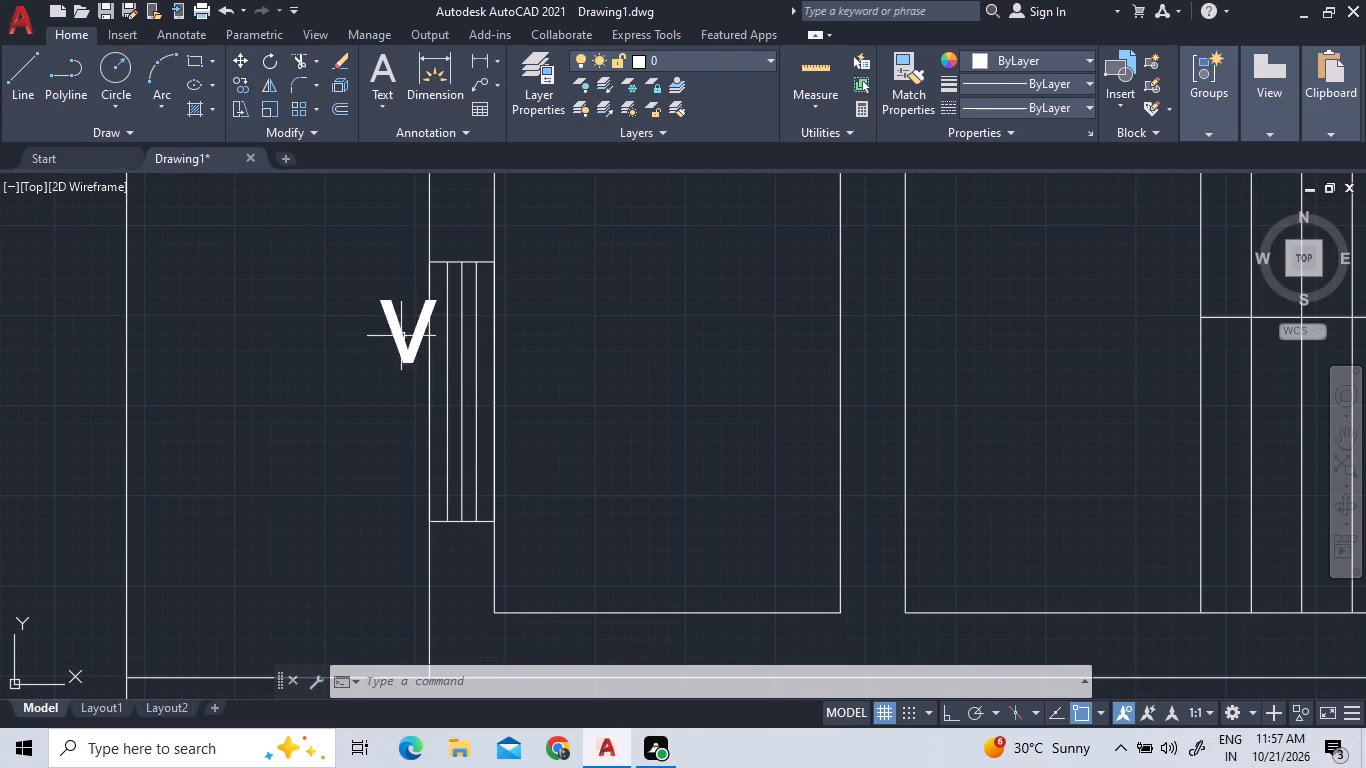
left_click(401, 336)
right_click(350, 318)
double_click(411, 390)
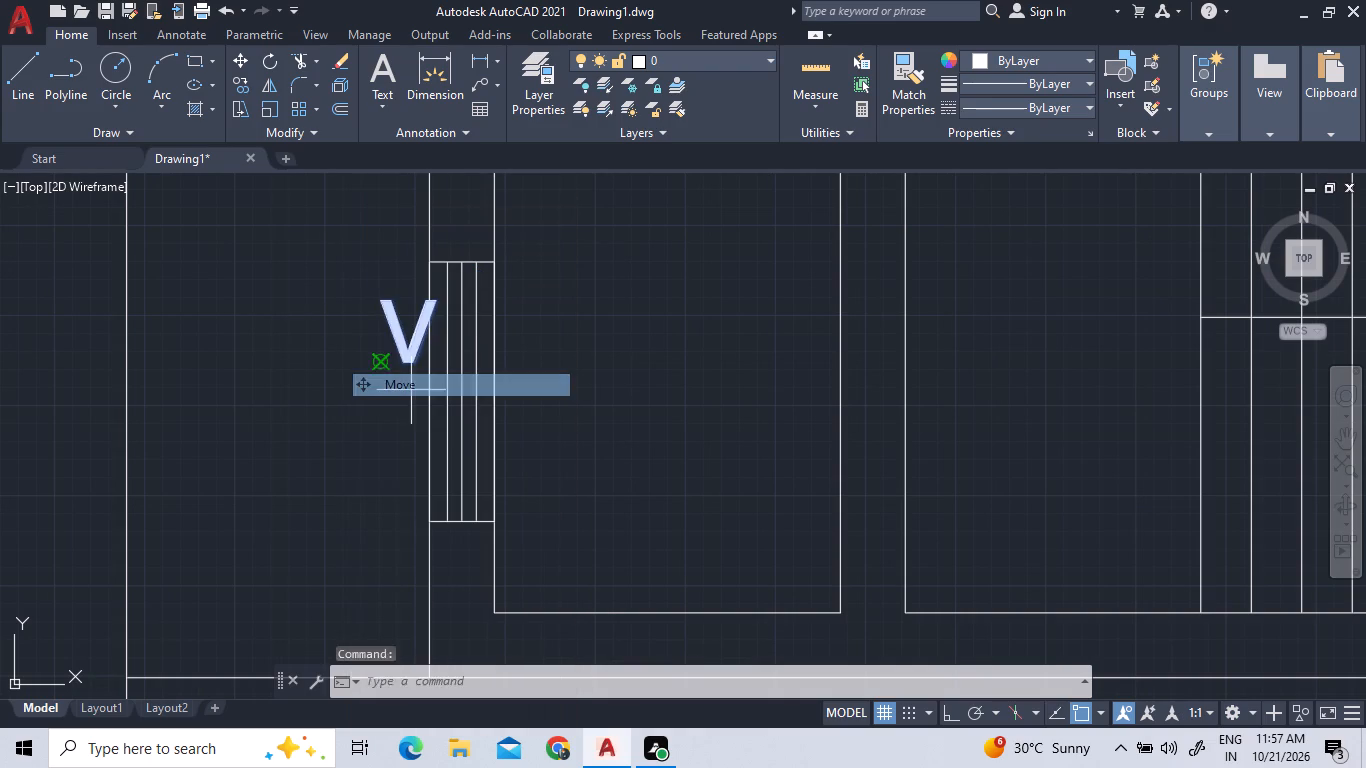
left_click(357, 381)
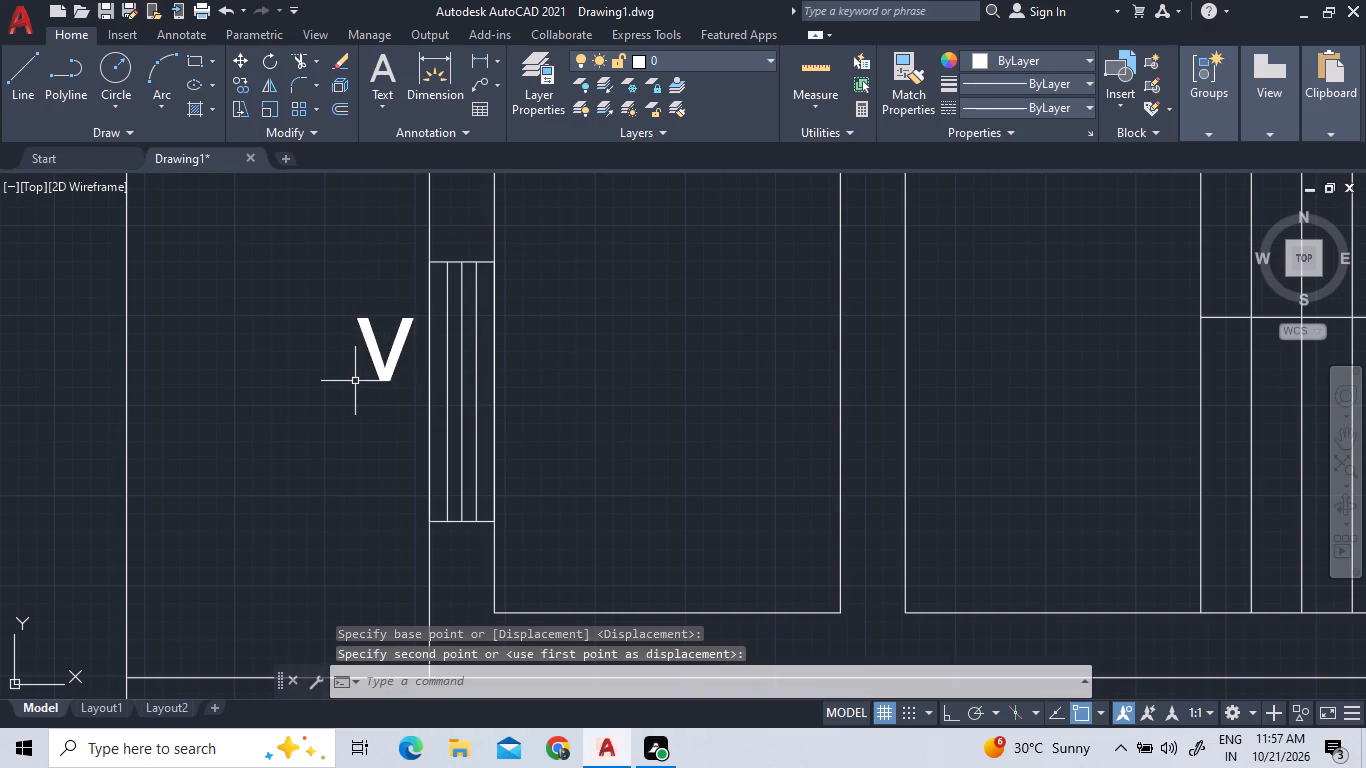
Look over the whole plan and the upper rooms, checking the window labels and leftover wall lines.
scroll(354, 381, "down", 3)
scroll(835, 478, "down", 2)
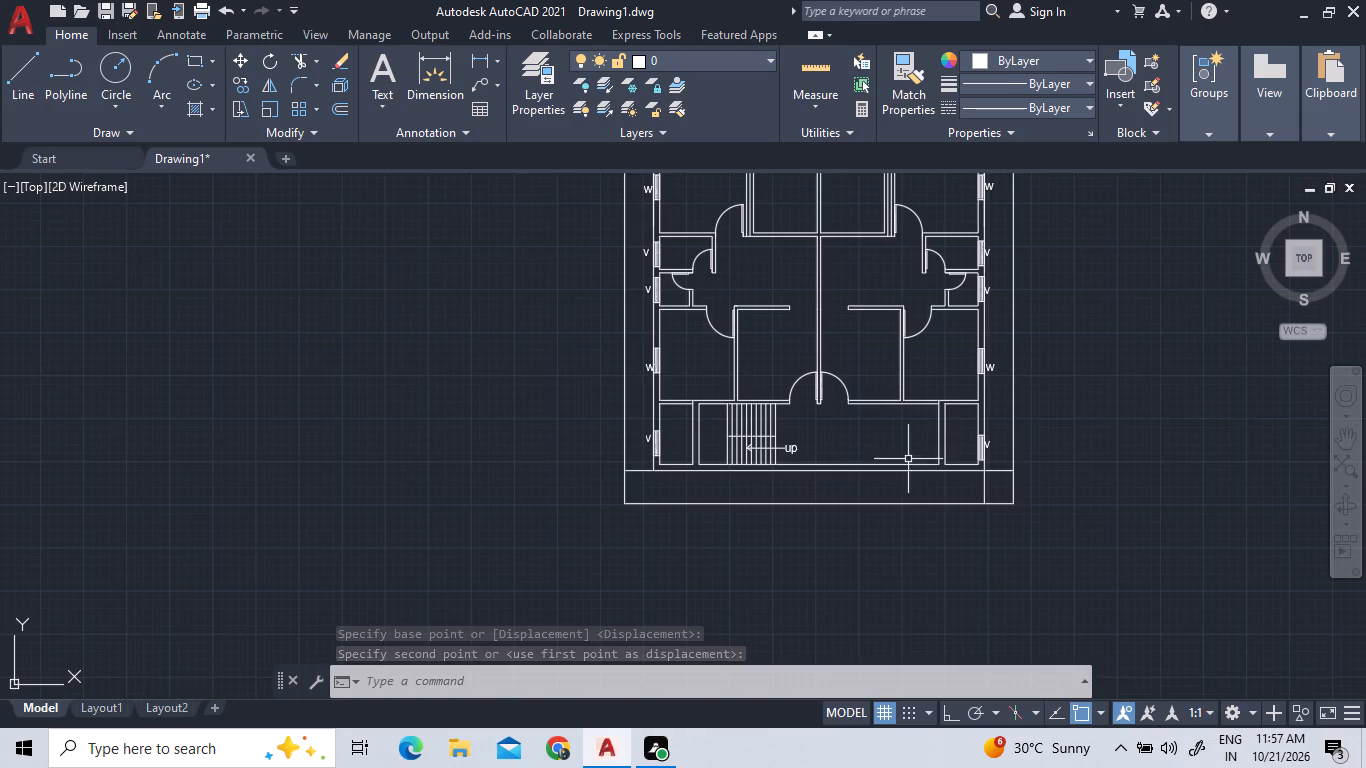
scroll(905, 465, "down", 1)
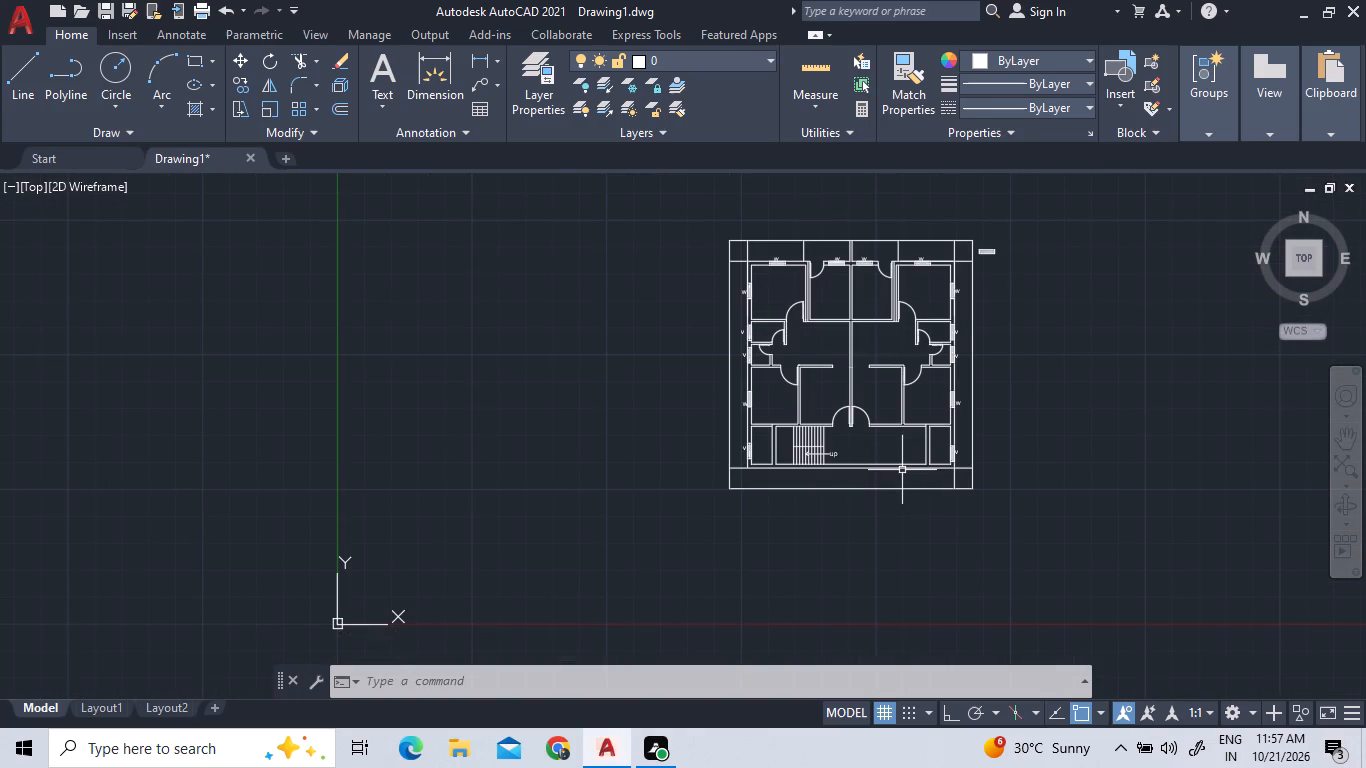
scroll(902, 470, "down", 1)
scroll(897, 333, "up", 3)
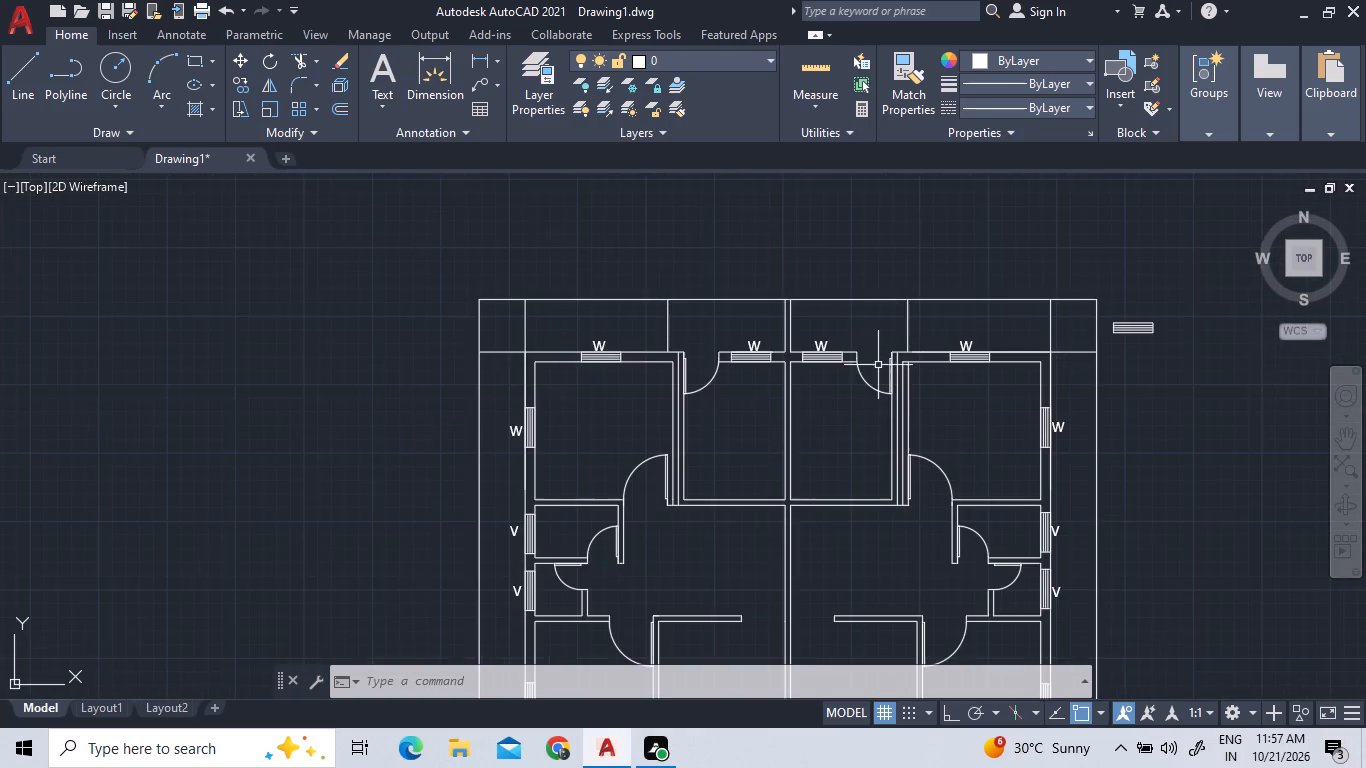
scroll(751, 508, "up", 2)
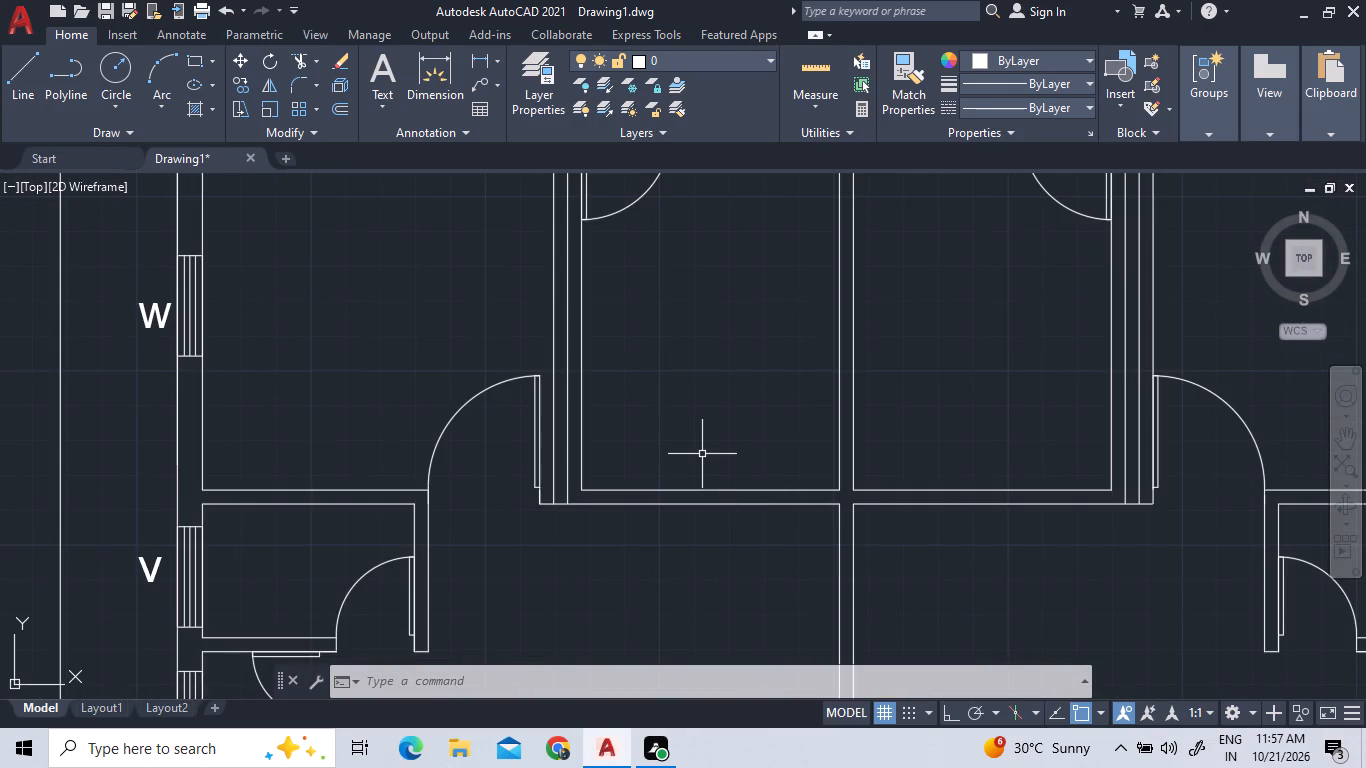
scroll(663, 494, "down", 1)
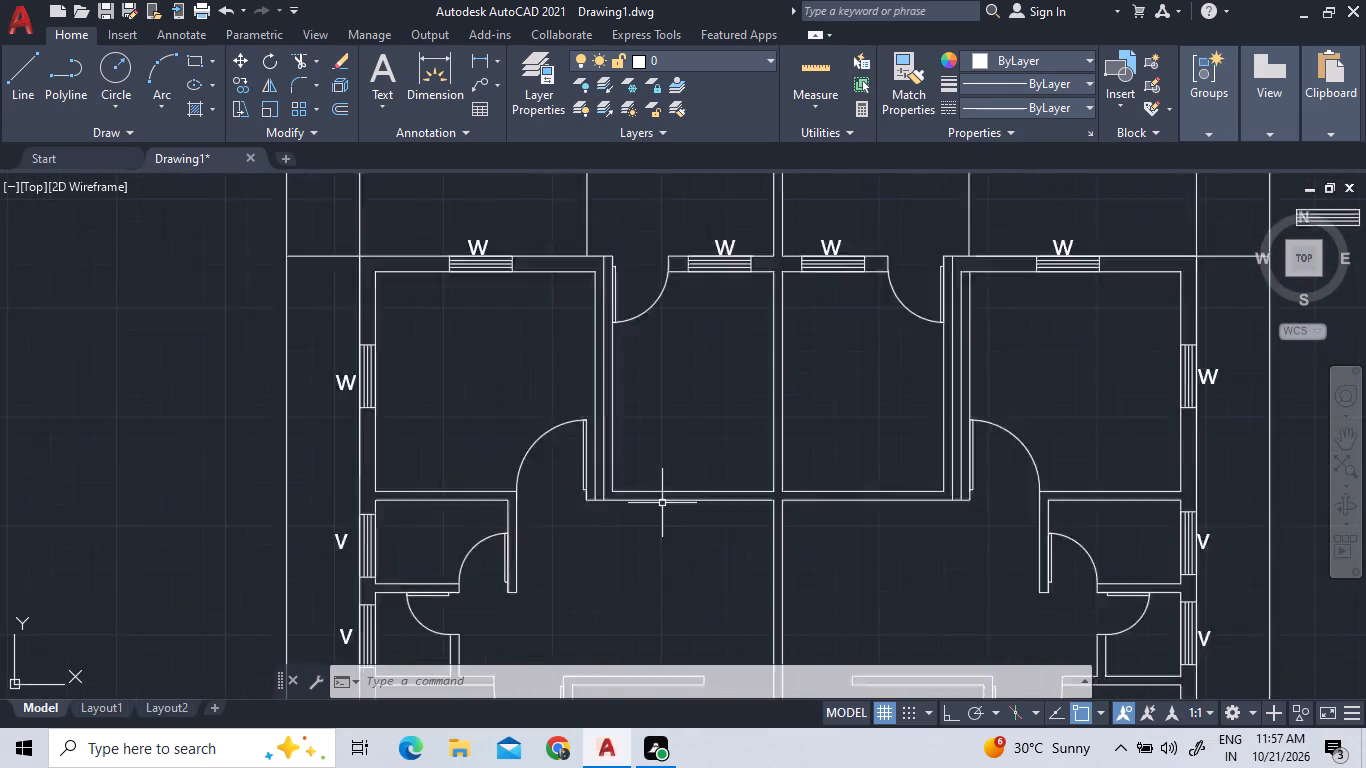
scroll(662, 504, "down", 1)
scroll(633, 347, "up", 3)
scroll(633, 347, "down", 1)
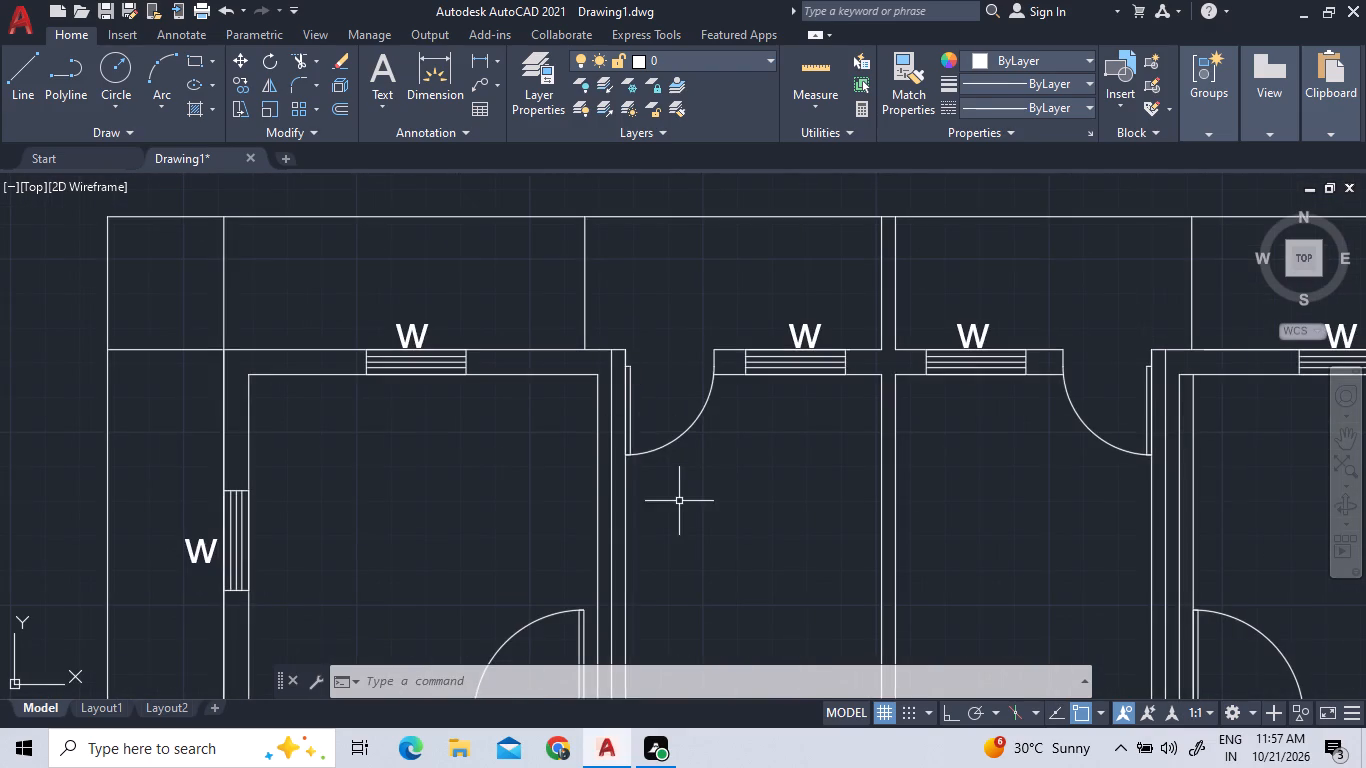
scroll(681, 504, "down", 1)
middle_click_drag(923, 524, 897, 471)
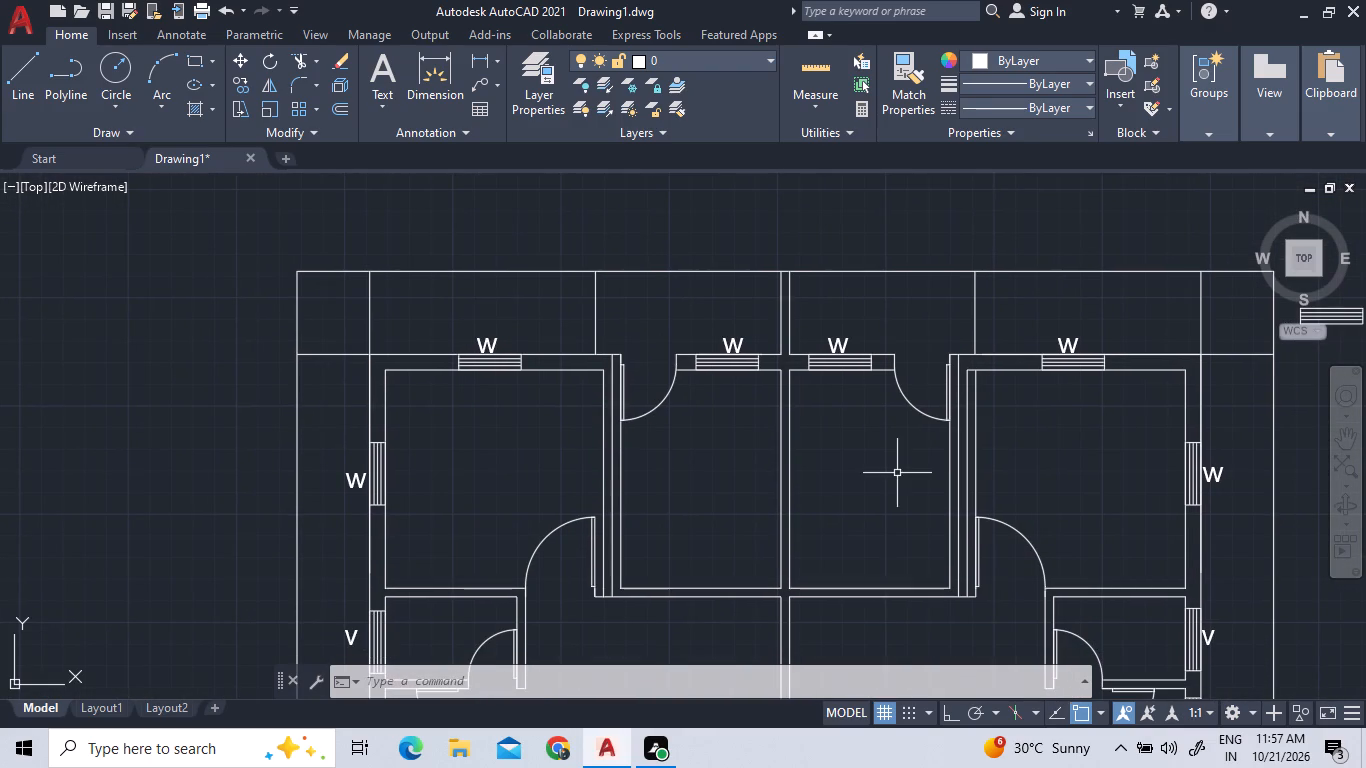
Trim away the double-line bottom walls of the two upper middle rooms and the surplus lines along their side walls.
left_click(298, 59)
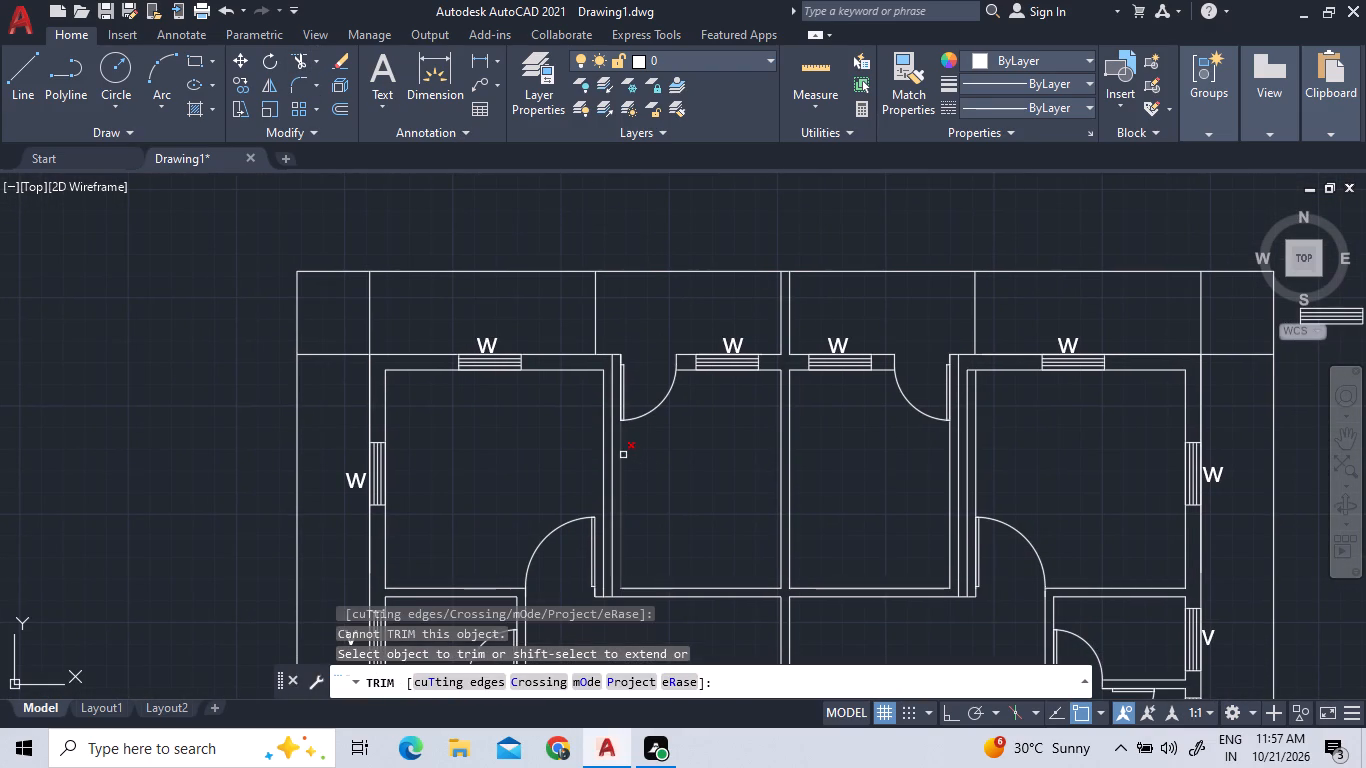
left_click(623, 455)
left_click(950, 484)
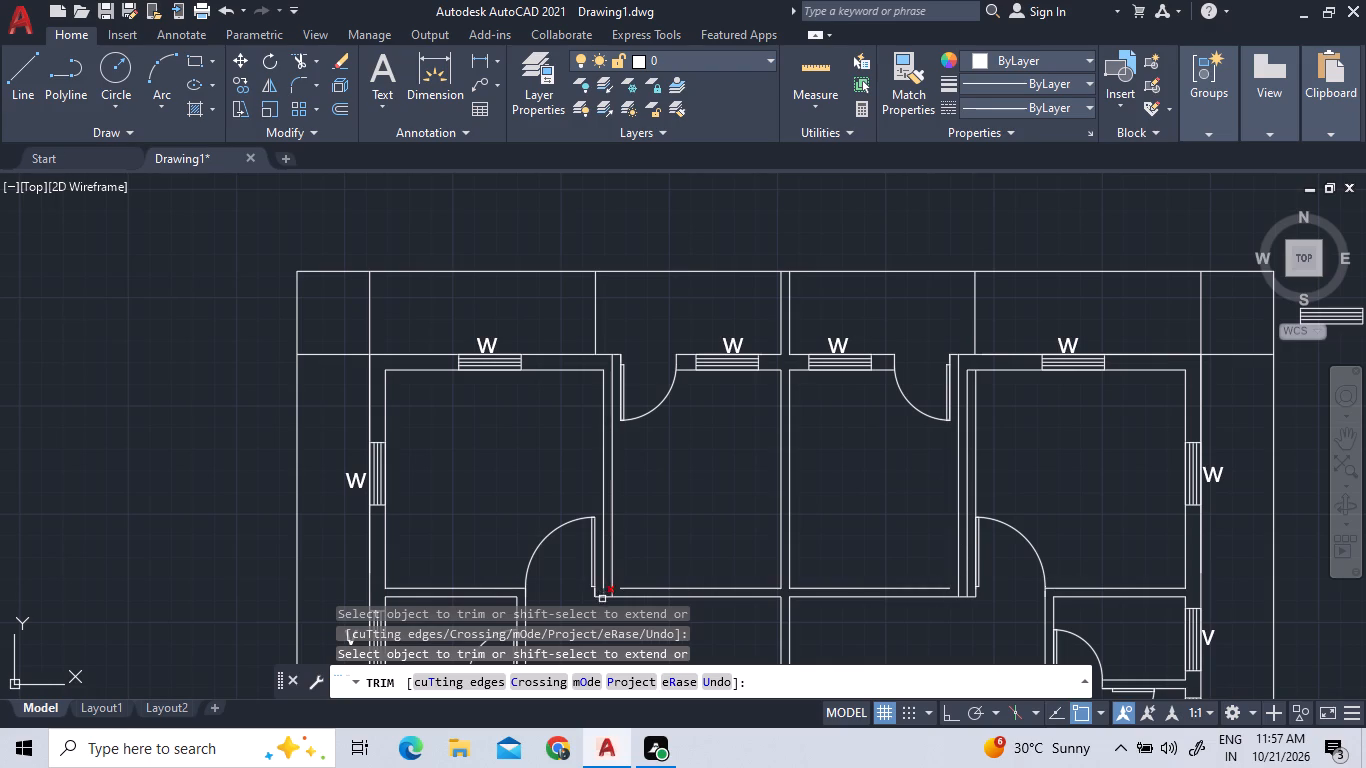
left_click(654, 598)
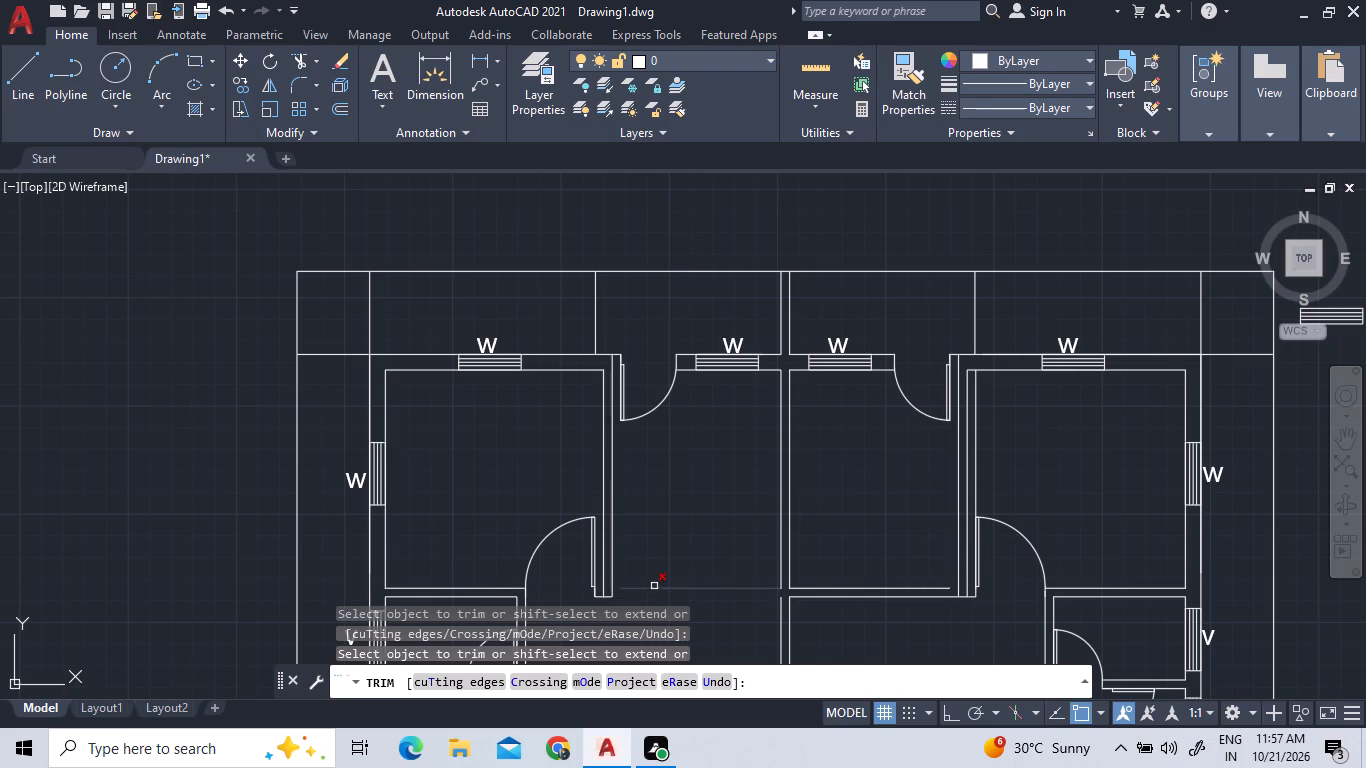
left_click(654, 586)
left_click(853, 590)
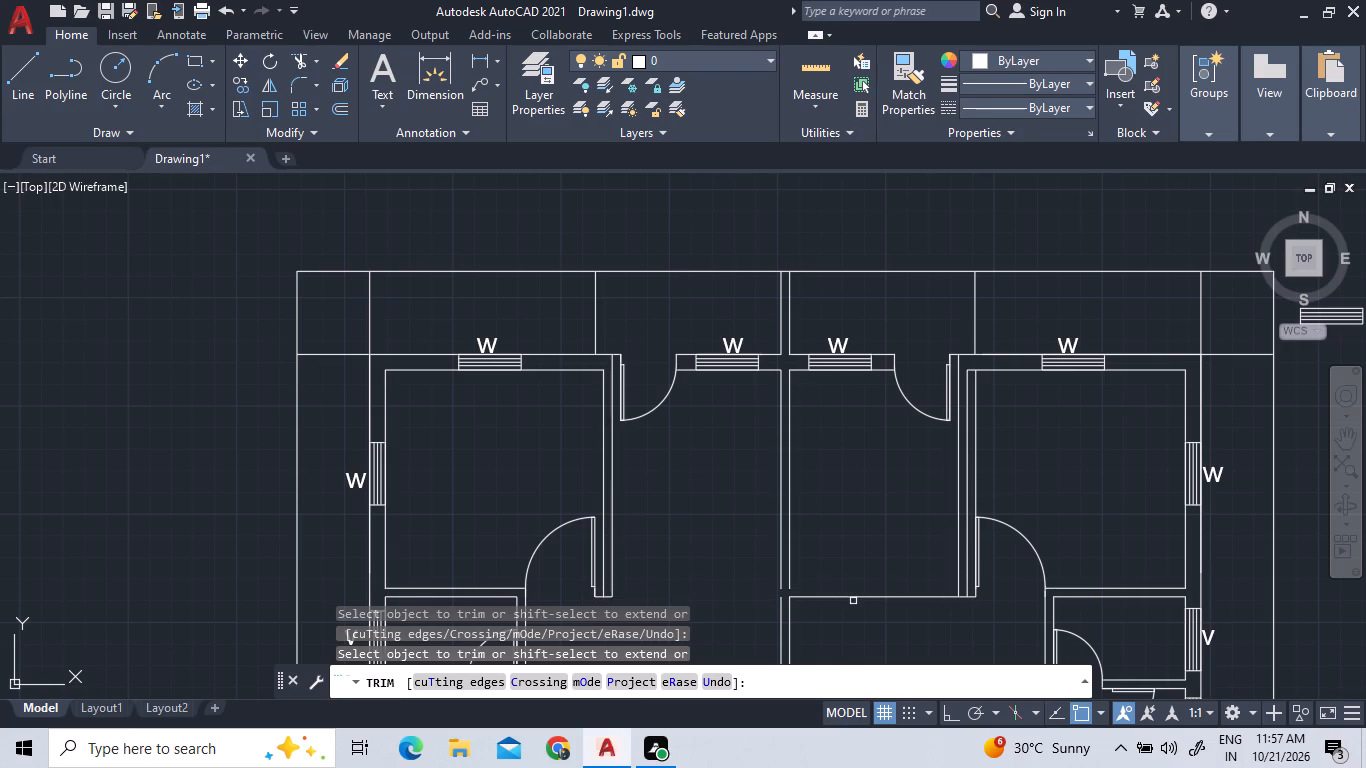
left_click(852, 600)
left_click(974, 446)
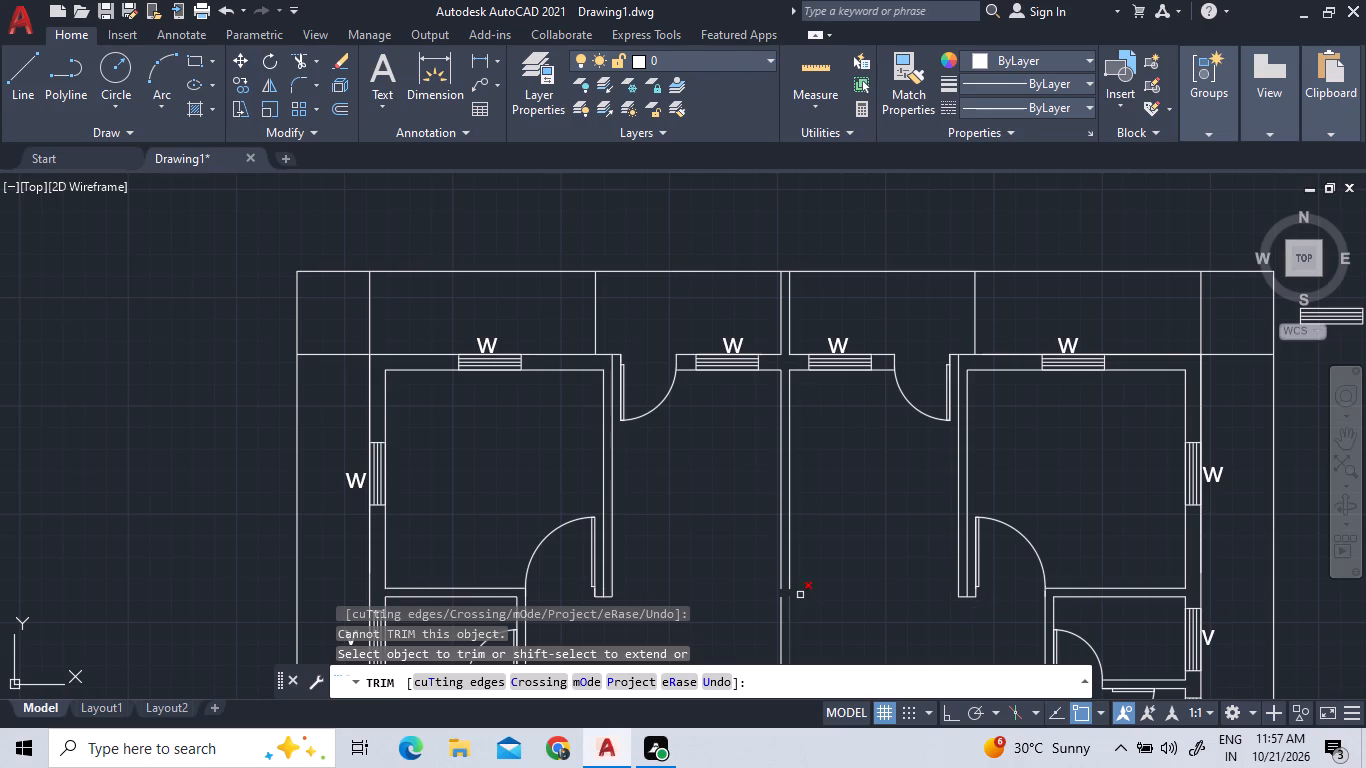
right_click(696, 540)
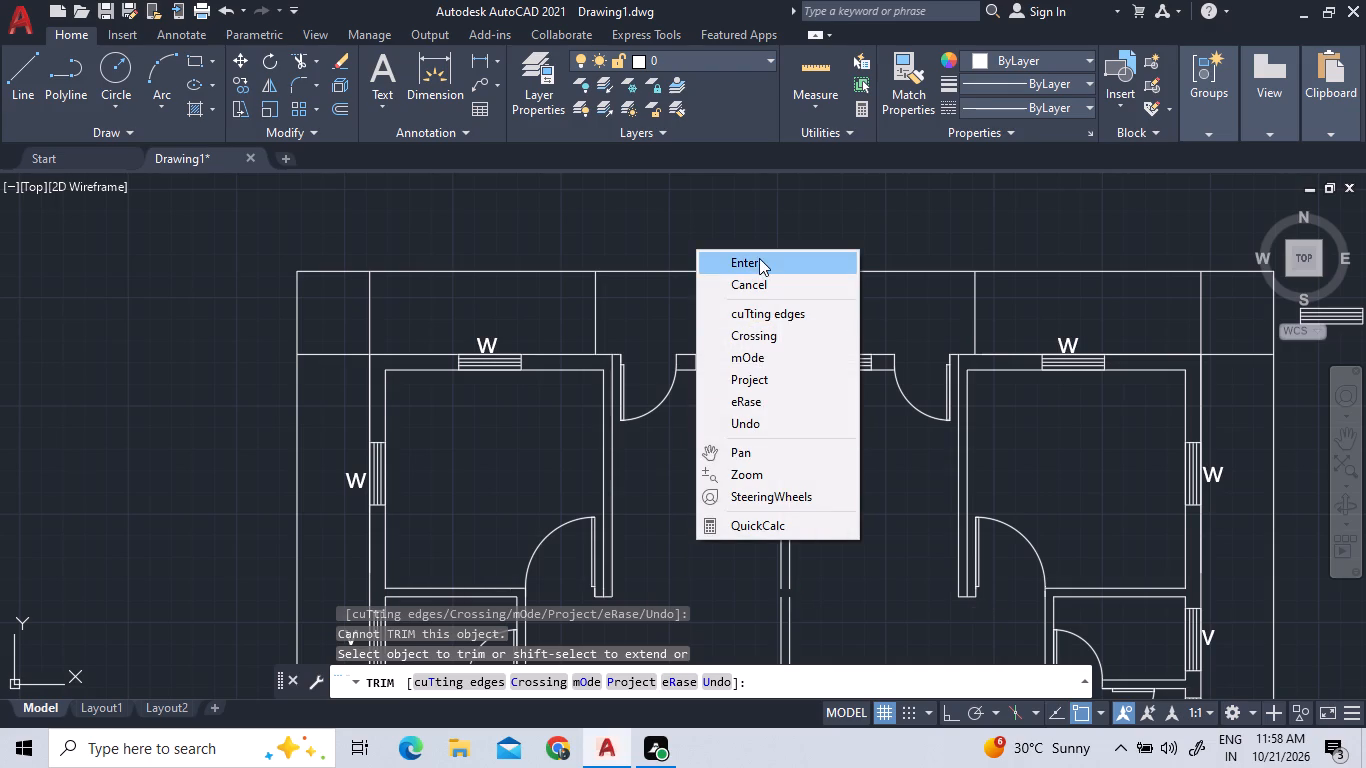
left_click(759, 258)
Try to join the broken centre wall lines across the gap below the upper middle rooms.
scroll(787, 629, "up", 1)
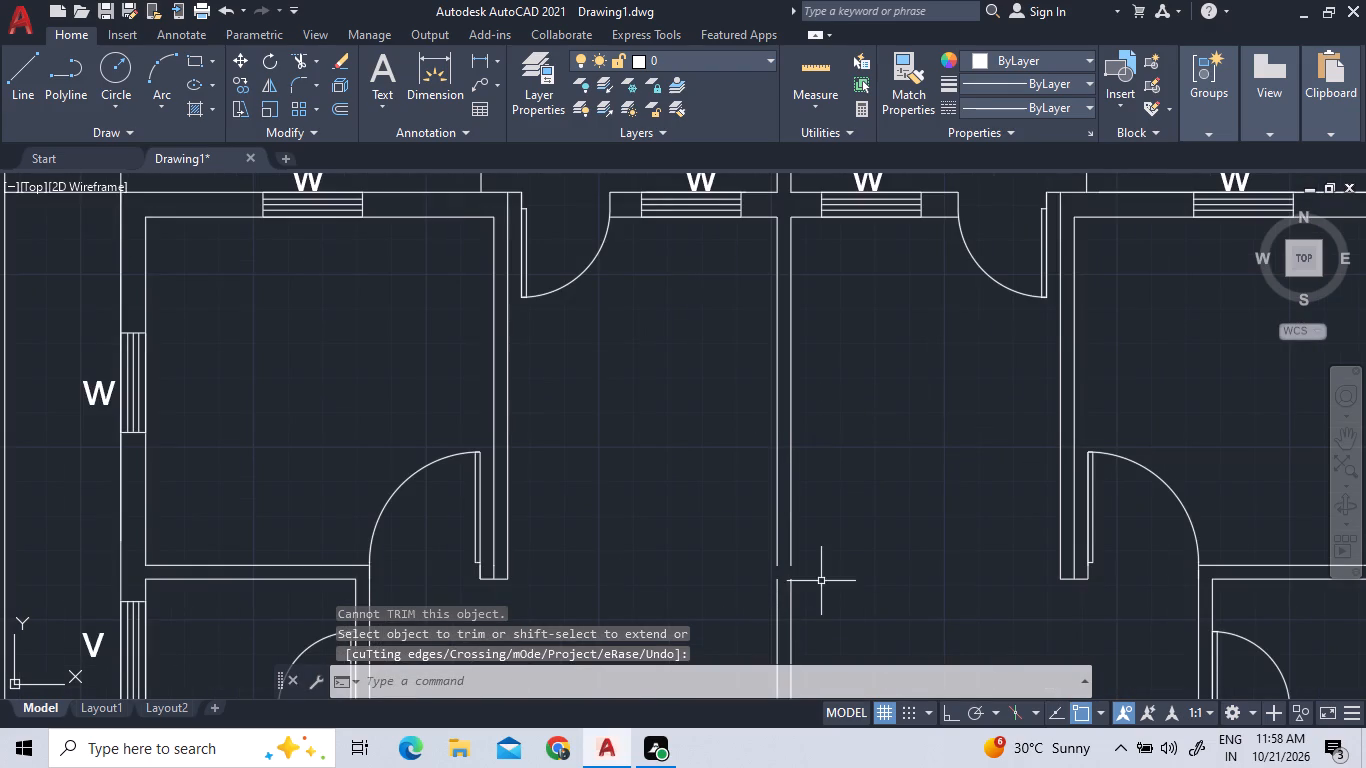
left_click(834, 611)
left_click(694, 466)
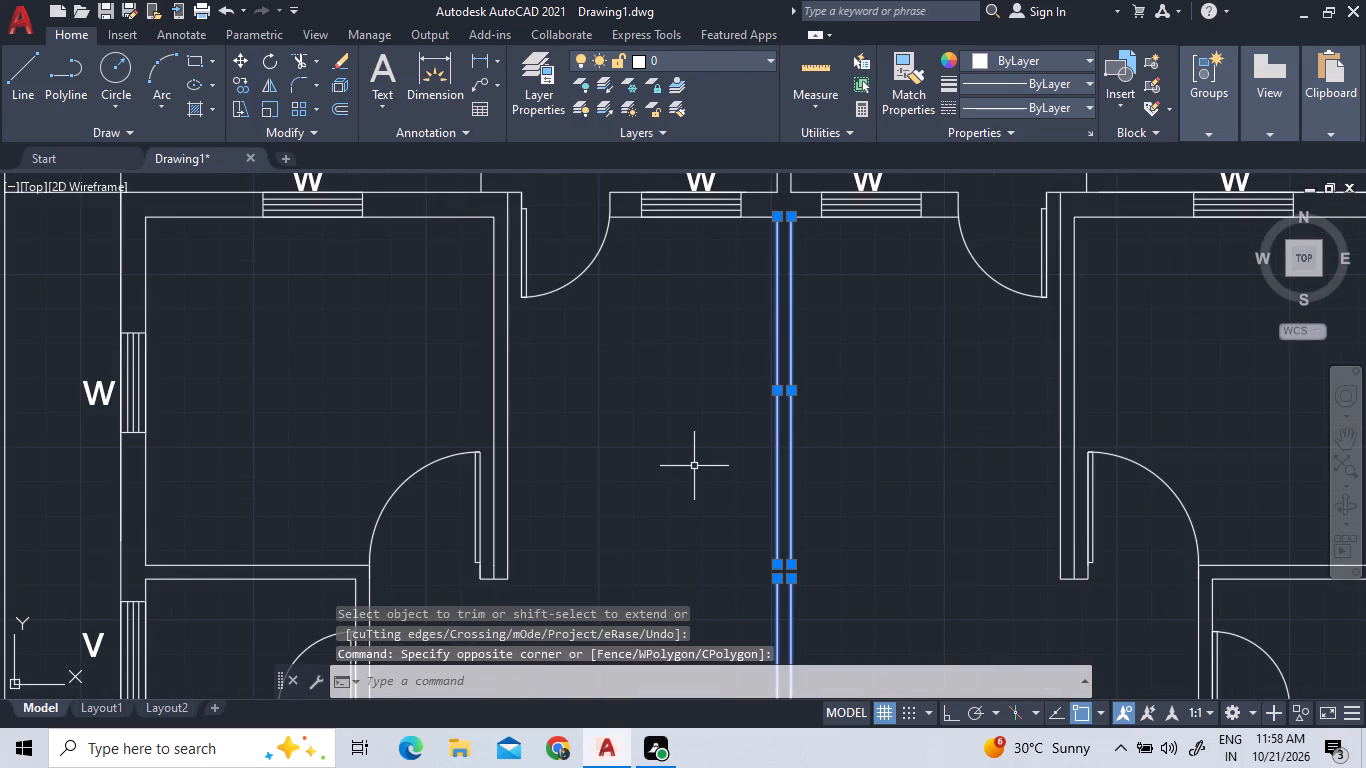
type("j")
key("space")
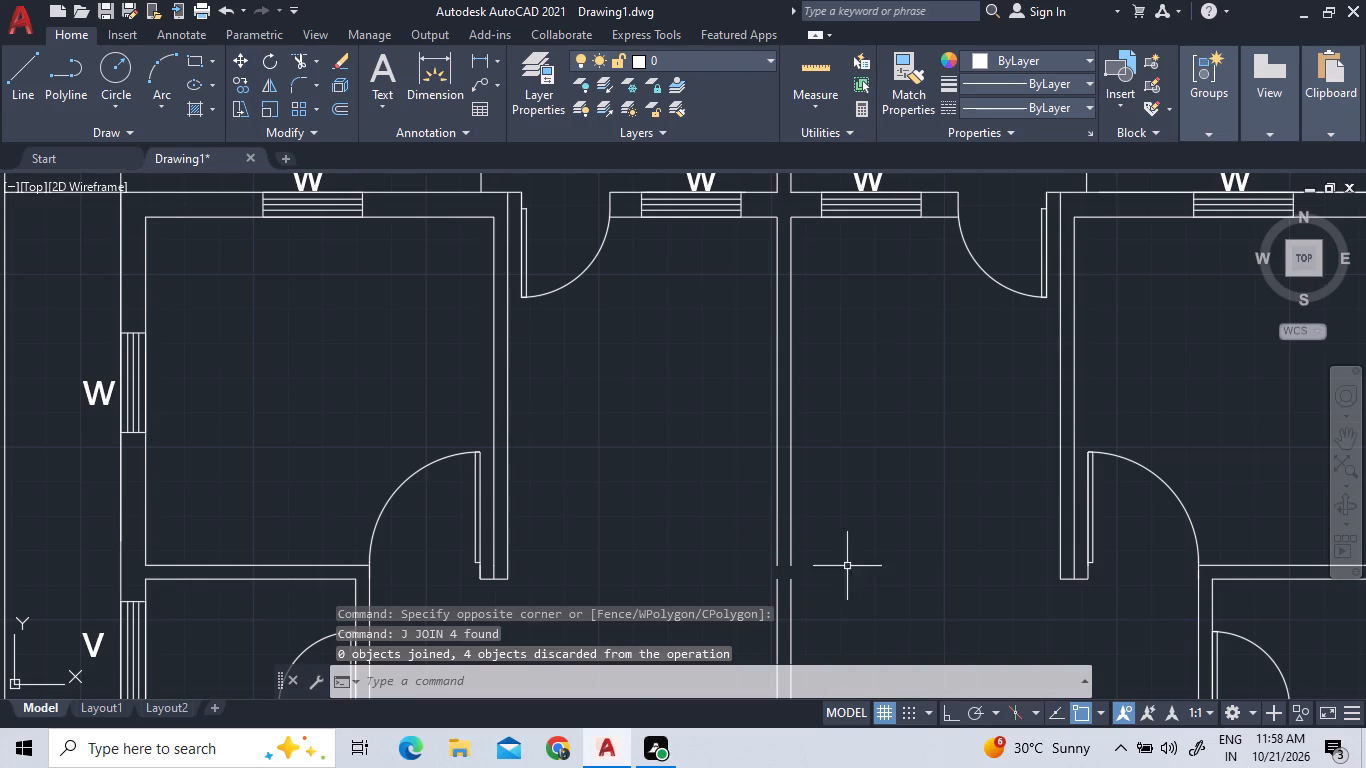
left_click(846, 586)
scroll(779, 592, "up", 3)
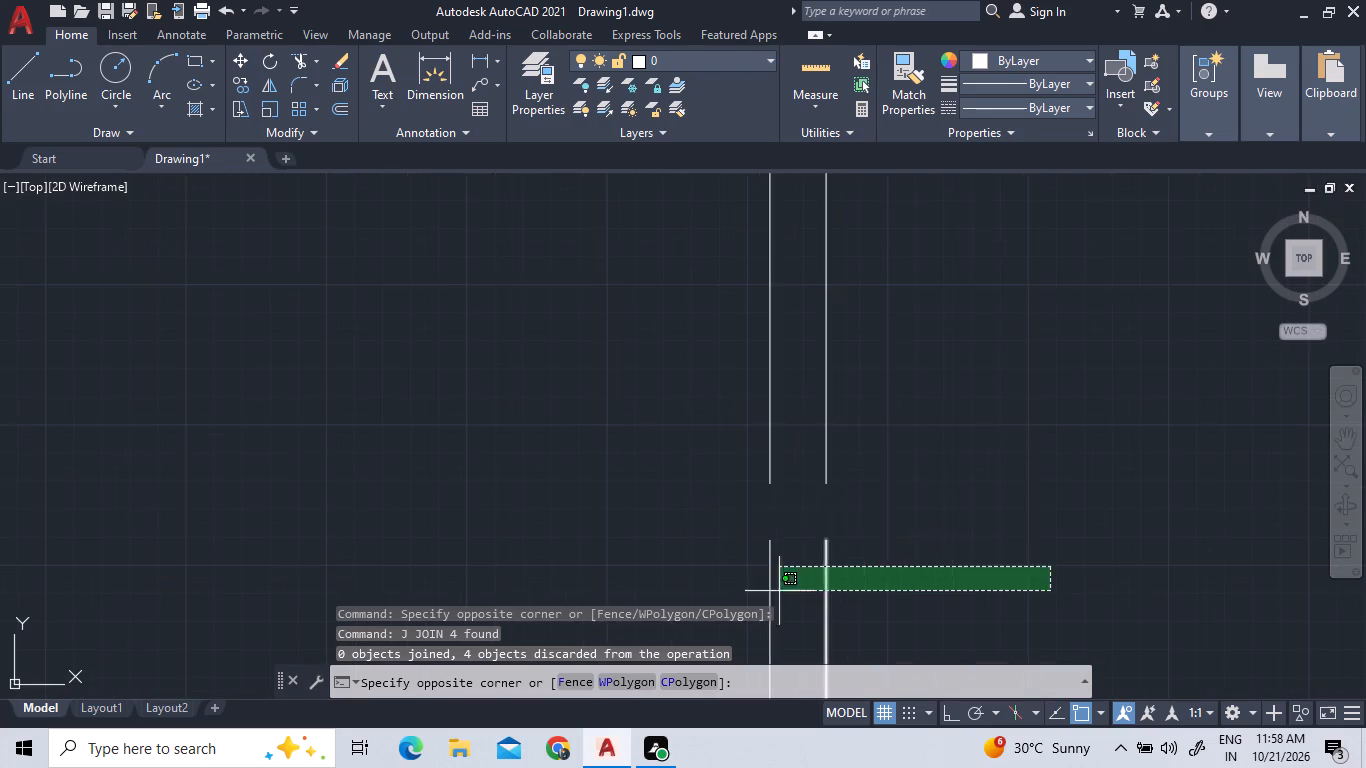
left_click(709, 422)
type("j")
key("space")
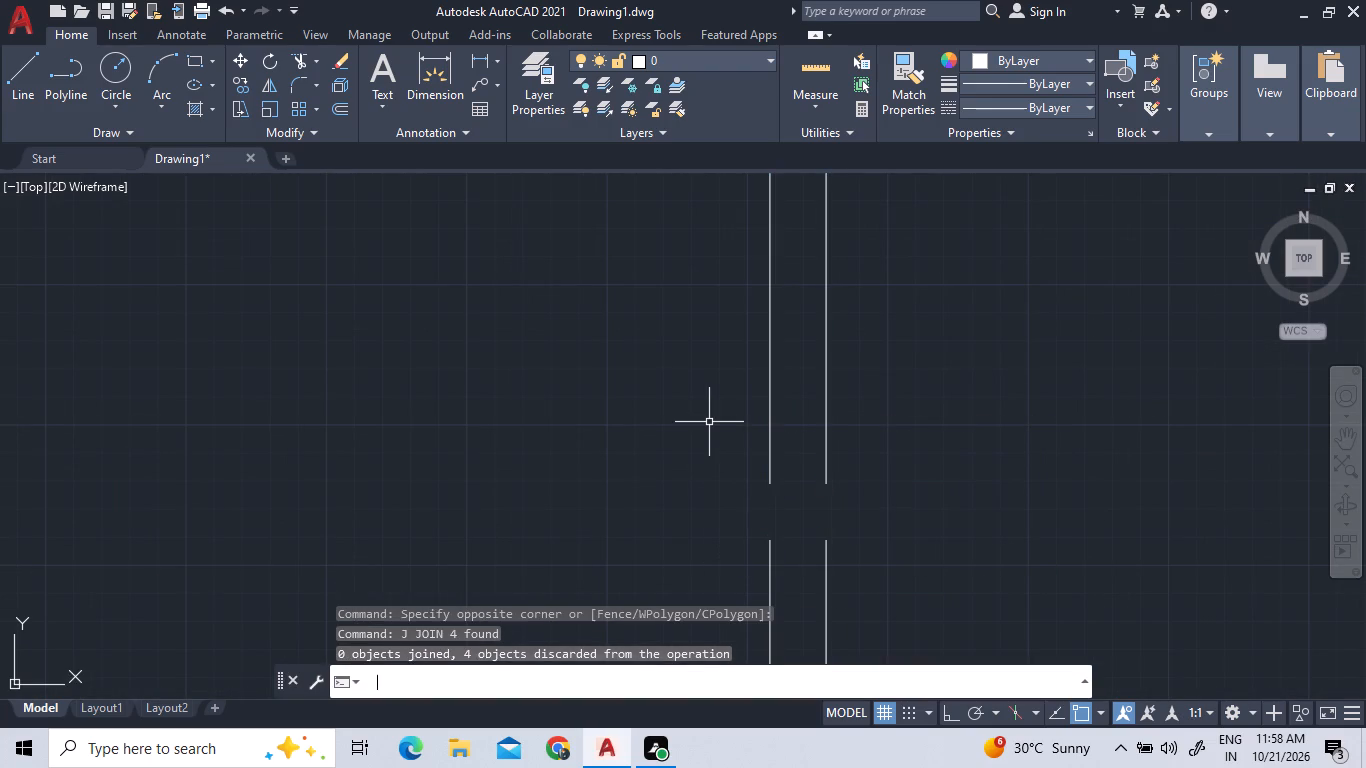
Extend the two centre wall lines to close the gap below the upper middle rooms.
scroll(795, 483, "down", 2)
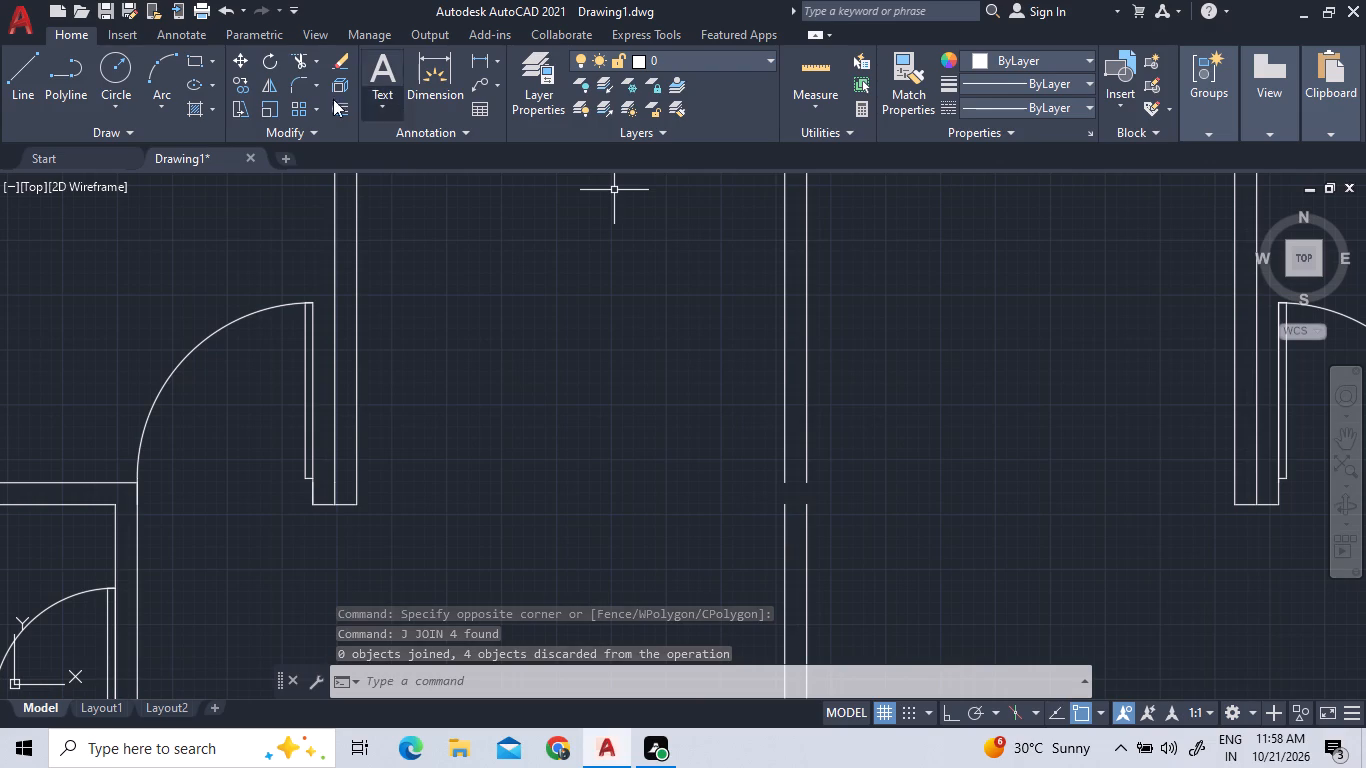
left_click(311, 56)
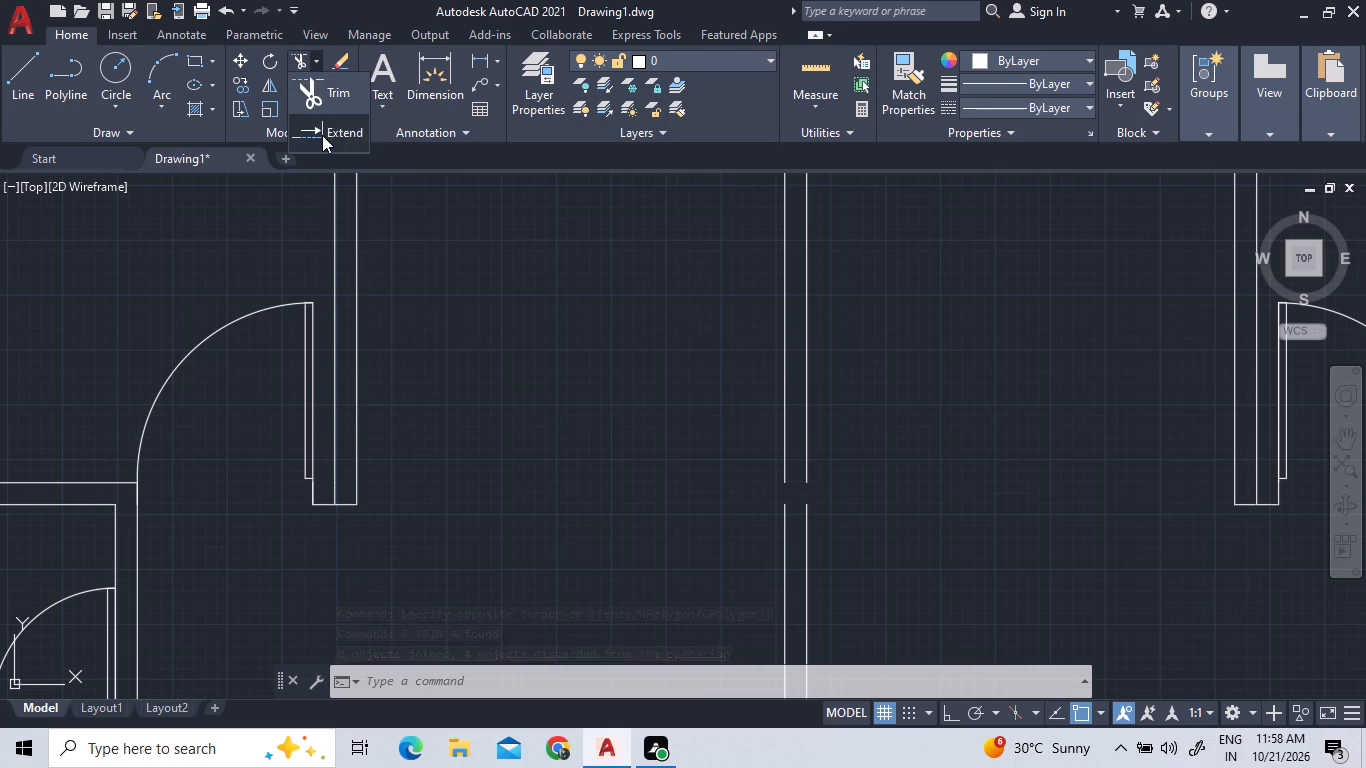
left_click(322, 135)
left_click(844, 401)
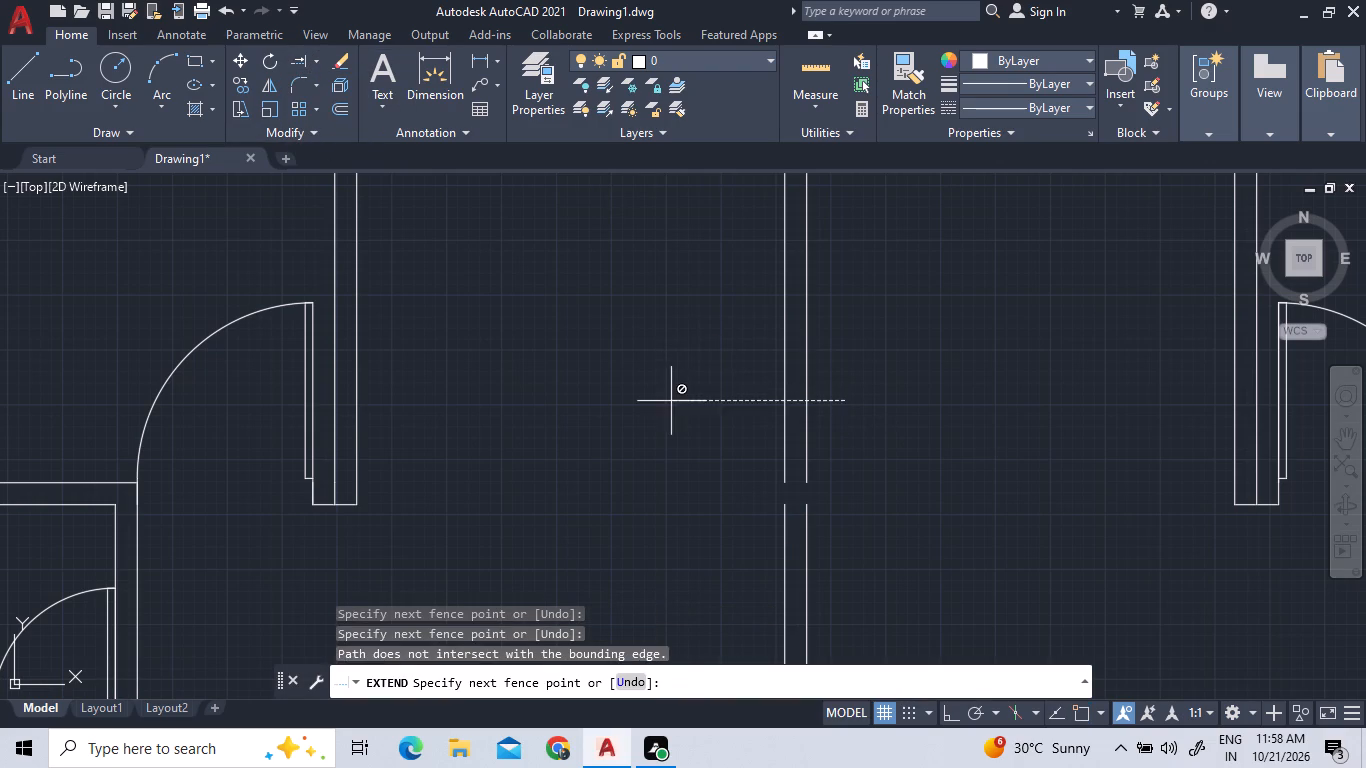
left_click(670, 404)
left_click(787, 387)
left_click(780, 388)
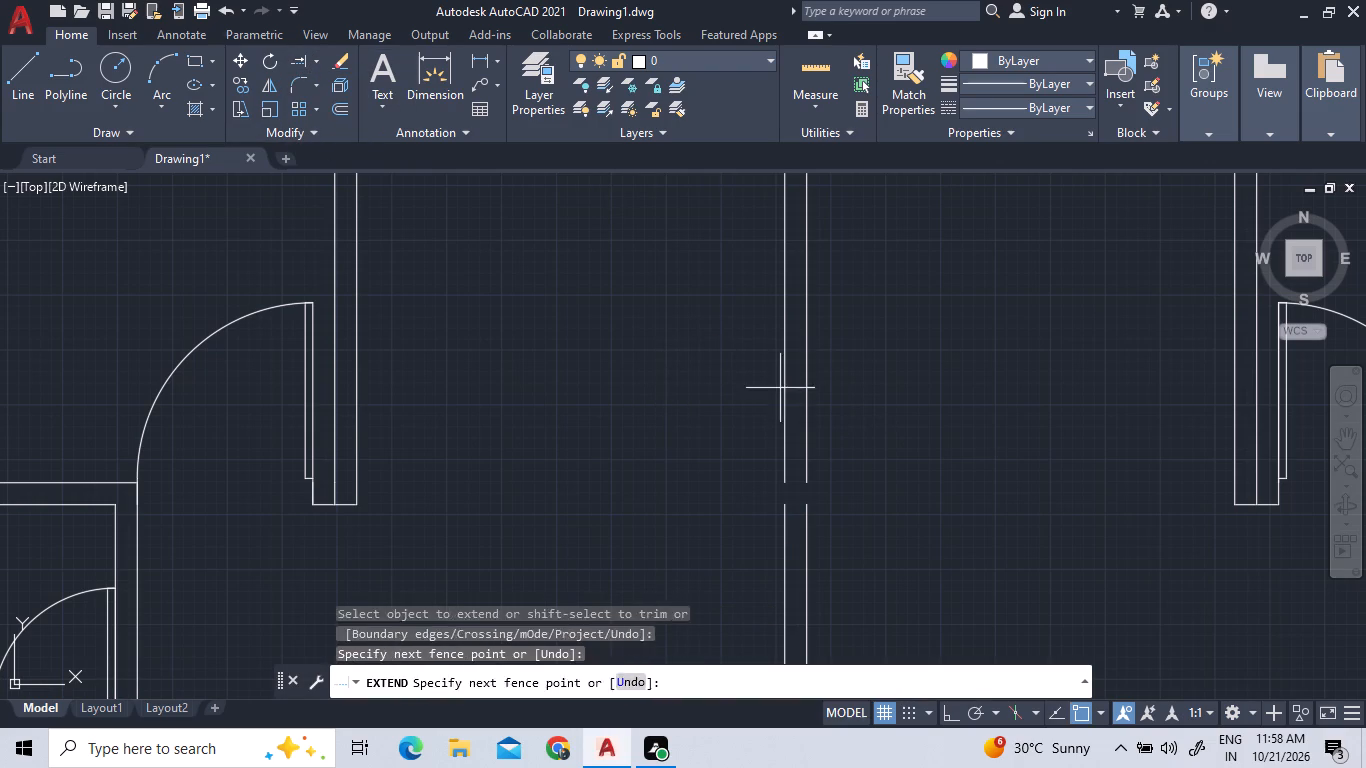
left_click(784, 540)
left_click(776, 553)
left_click(813, 552)
scroll(827, 539, "down", 3)
left_click(908, 590)
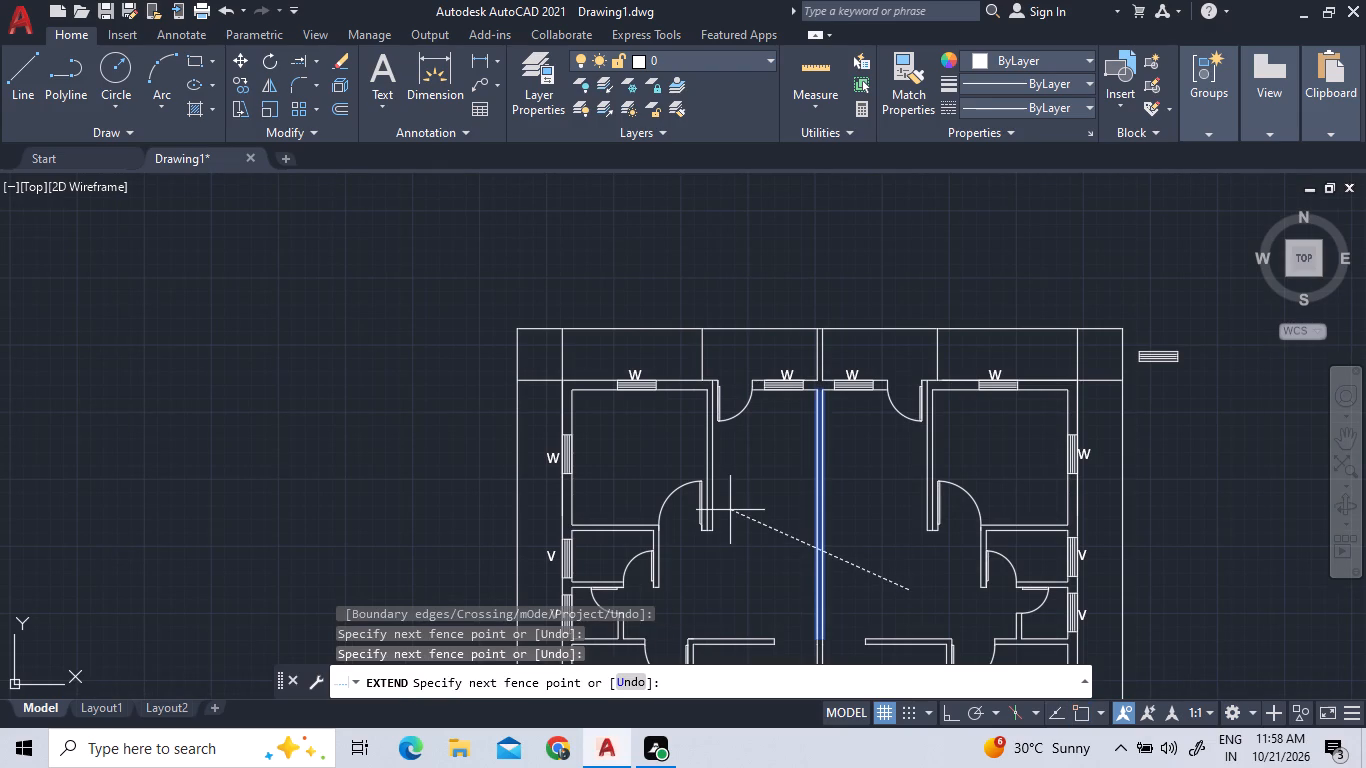
left_click(730, 510)
right_click(786, 530)
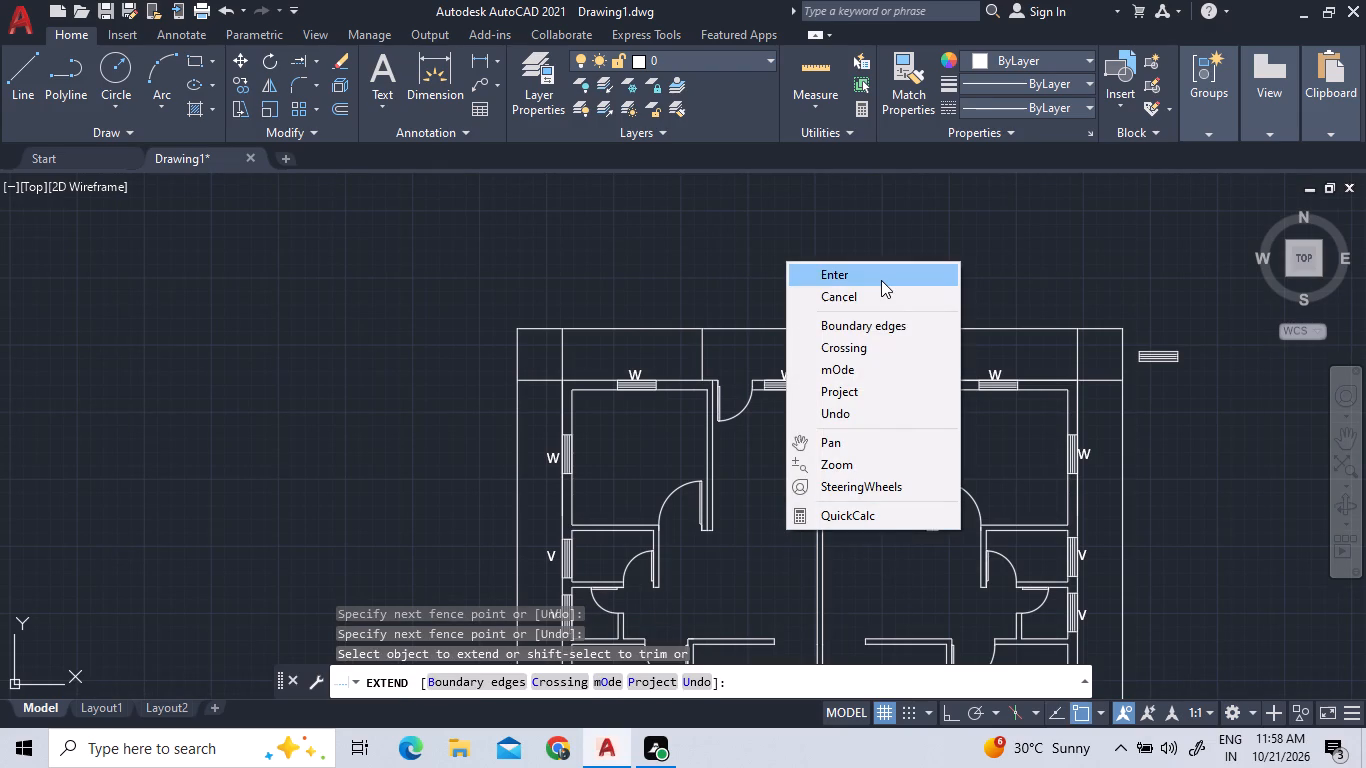
left_click(881, 280)
scroll(720, 518, "up", 1)
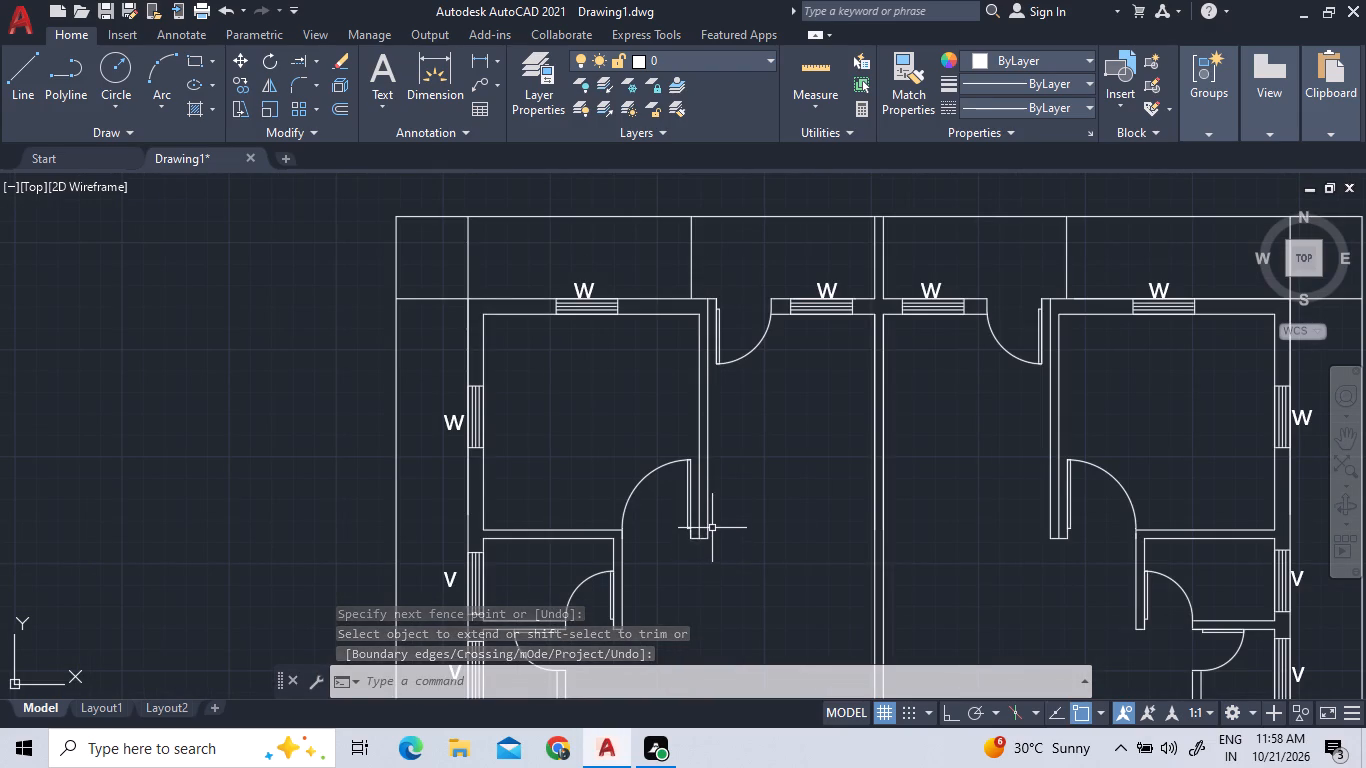
Extend the upper right room's two bottom wall lines across its door opening and out to the right boundary line.
scroll(708, 534, "up", 2)
scroll(690, 574, "down", 2)
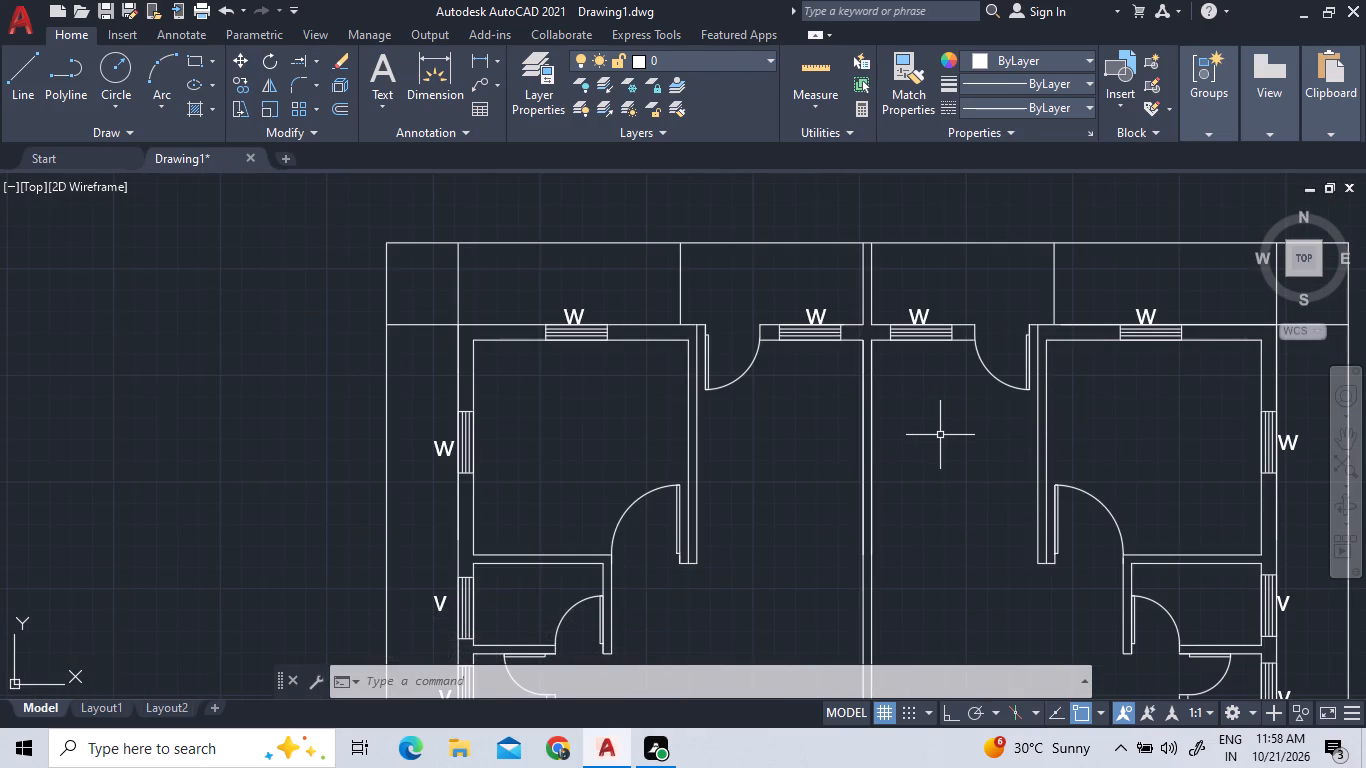
scroll(940, 435, "down", 1)
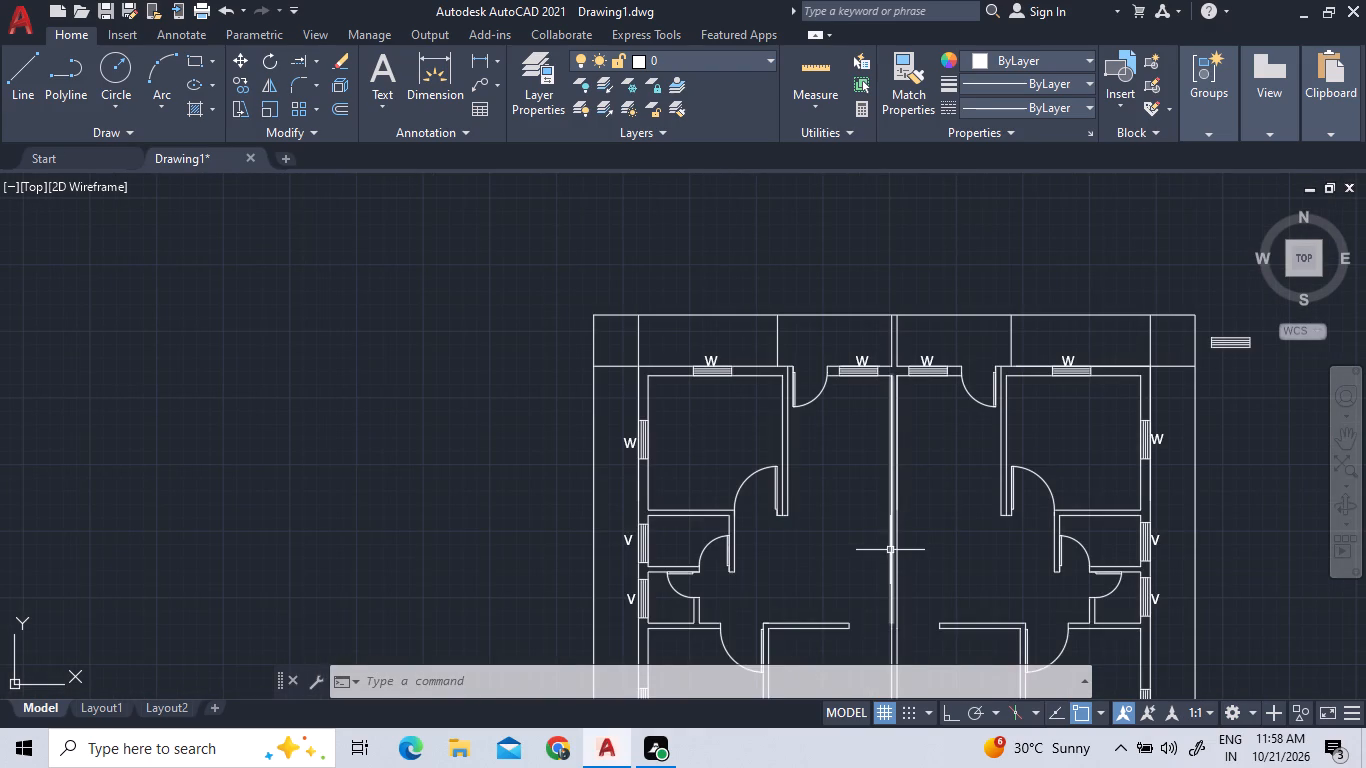
scroll(890, 549, "up", 2)
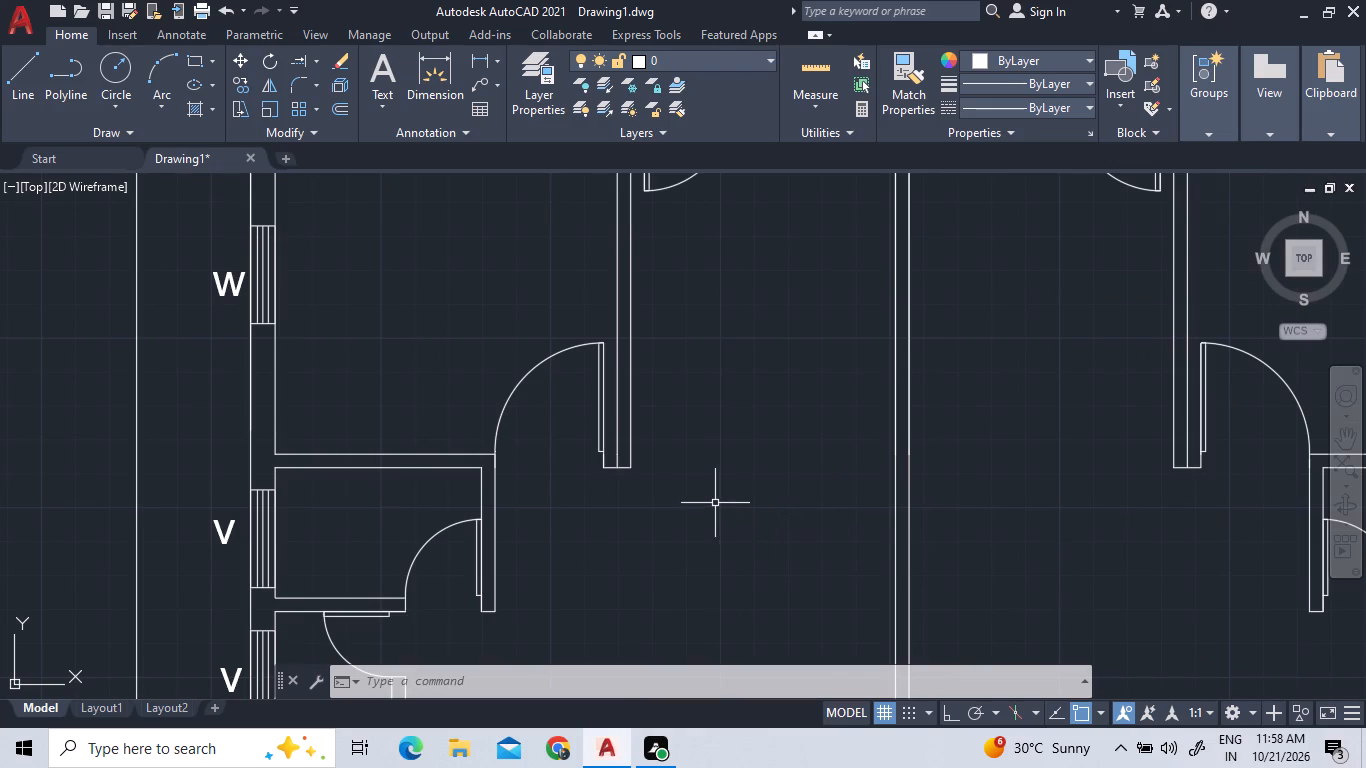
scroll(714, 503, "down", 1)
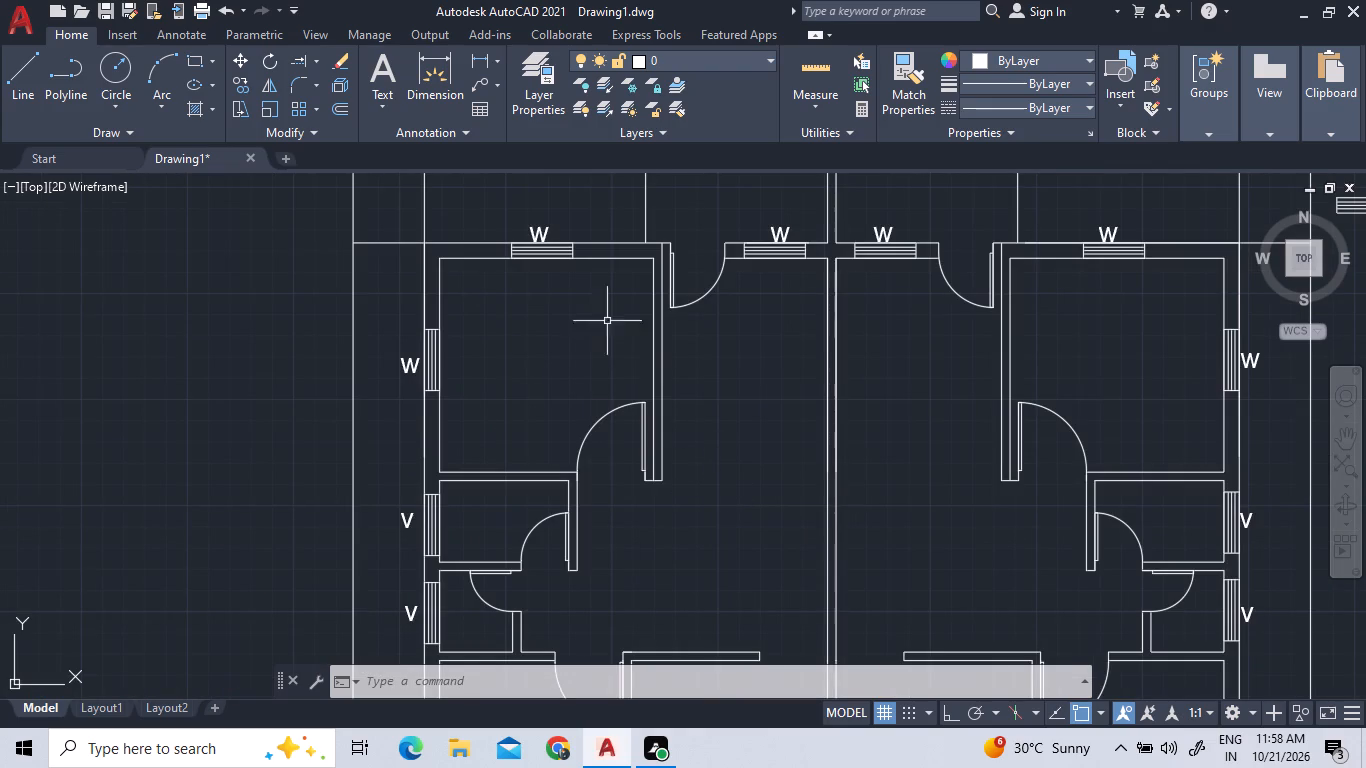
left_click(292, 49)
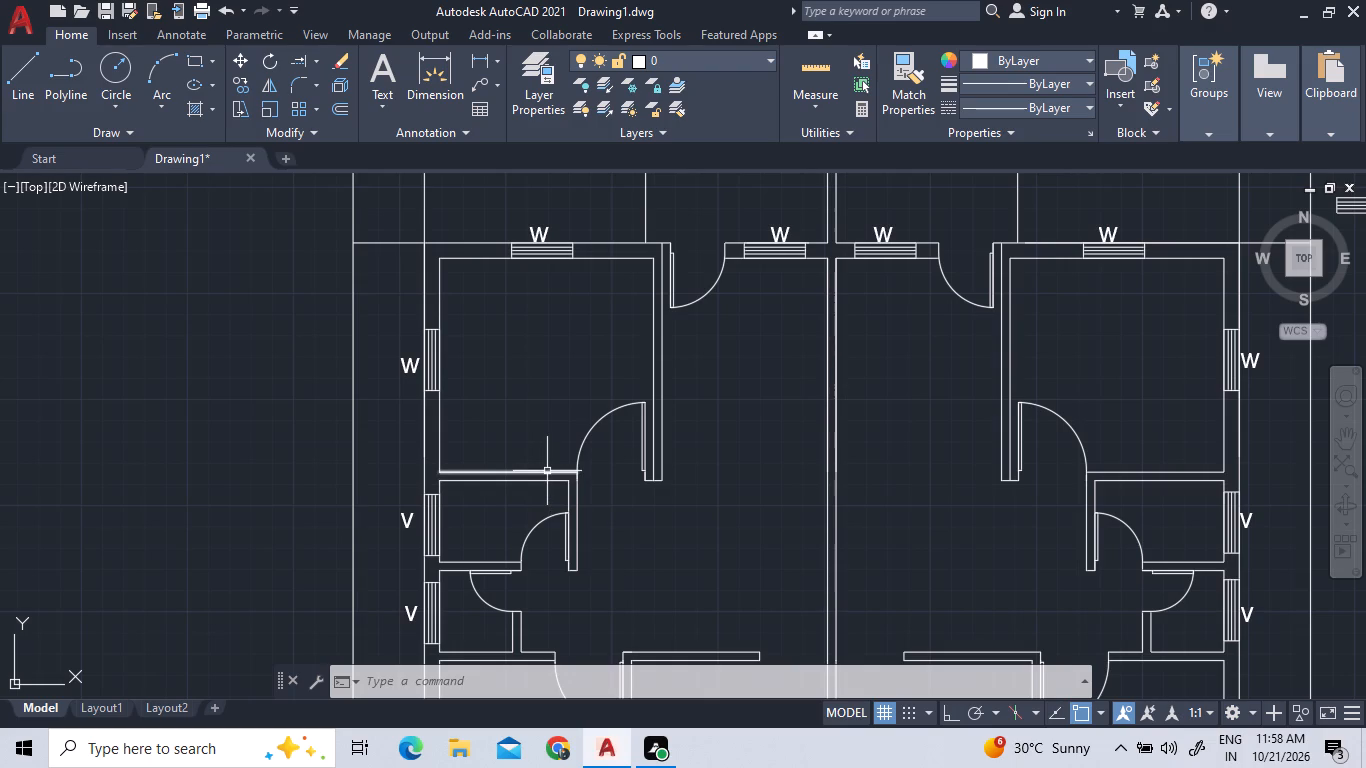
left_click(298, 55)
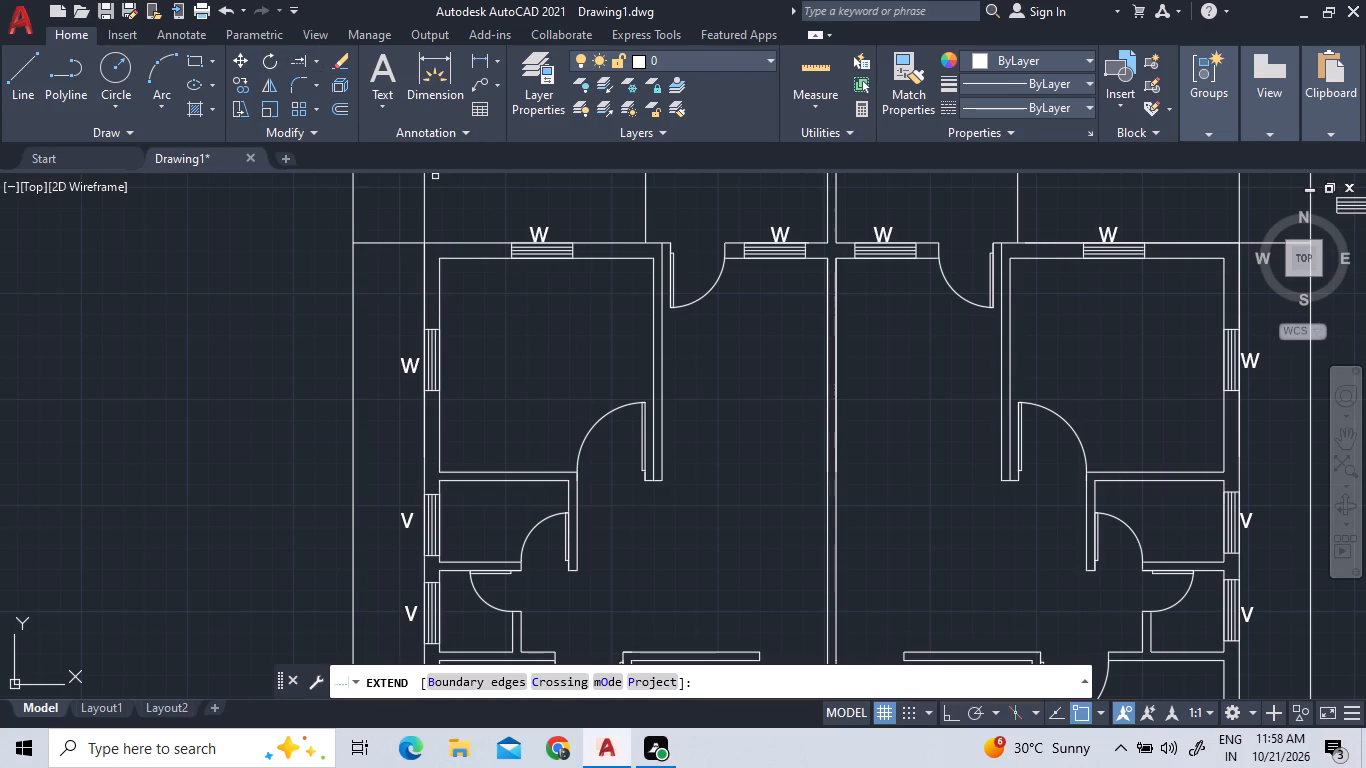
left_click(1140, 494)
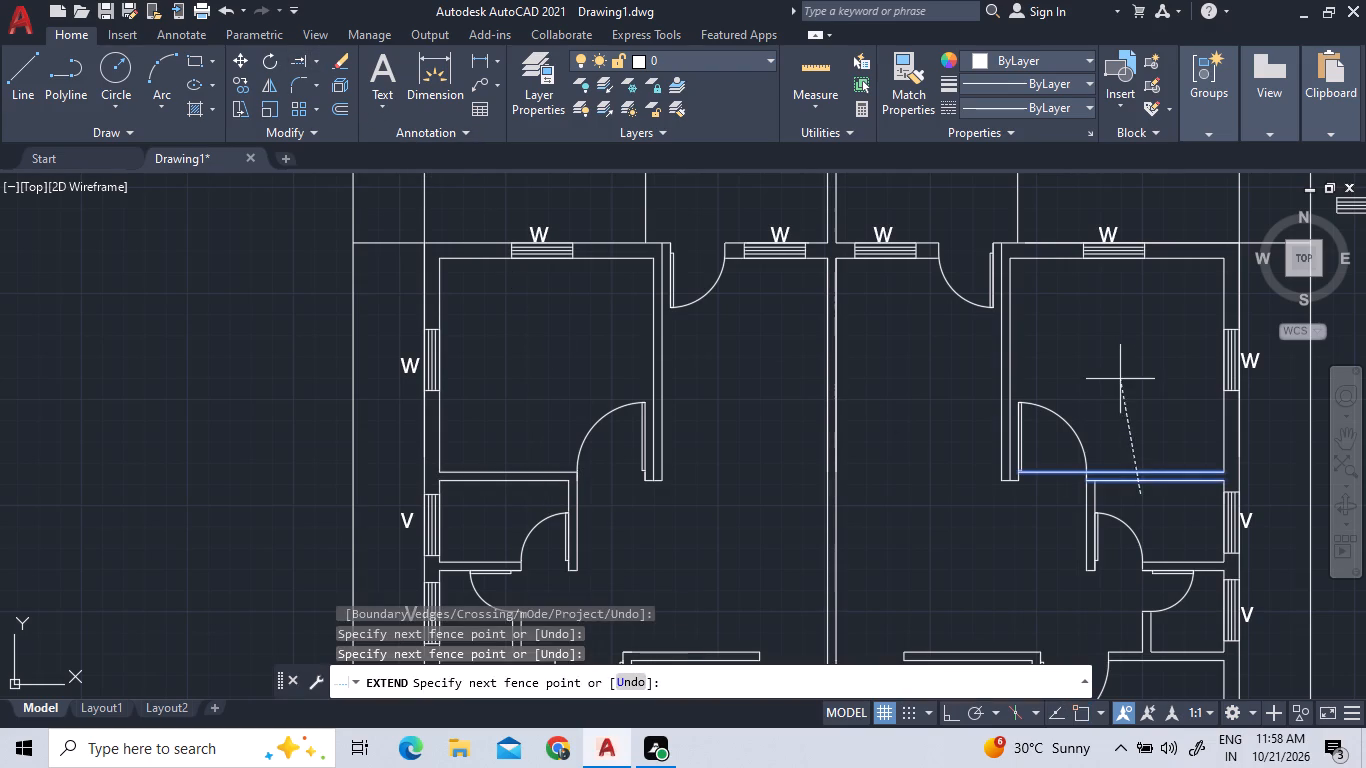
left_click(1120, 379)
left_click(1195, 544)
left_click(1139, 414)
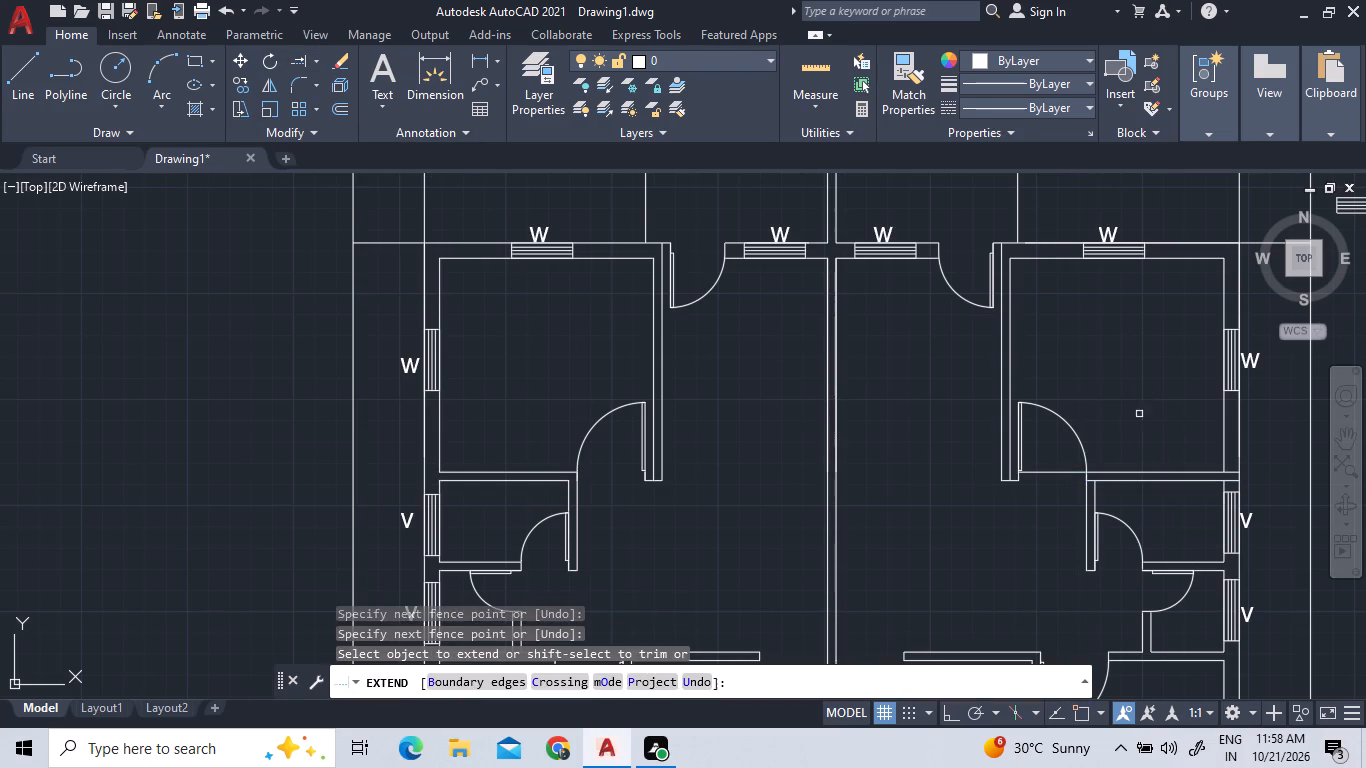
left_click(1145, 486)
left_click(1123, 421)
left_click(1126, 535)
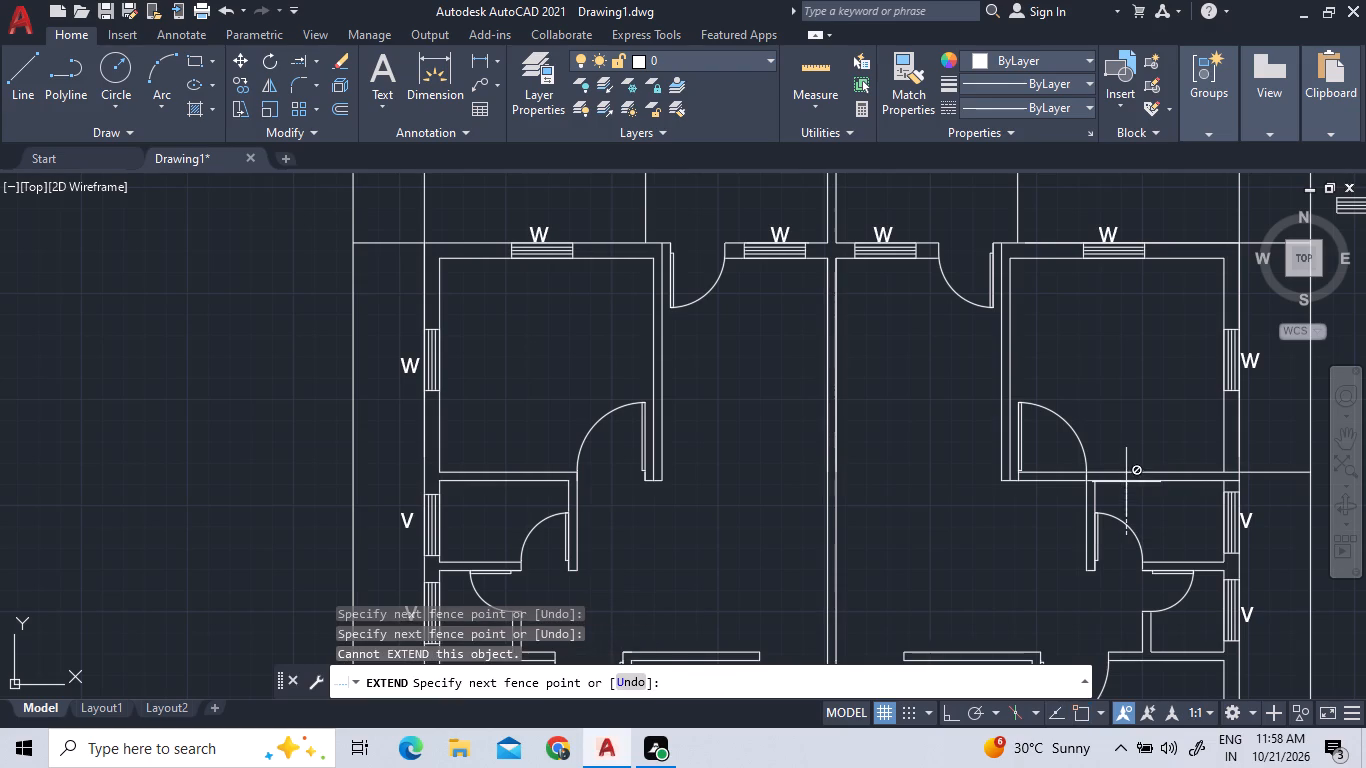
left_click(1116, 426)
left_click(1133, 488)
left_click(1121, 429)
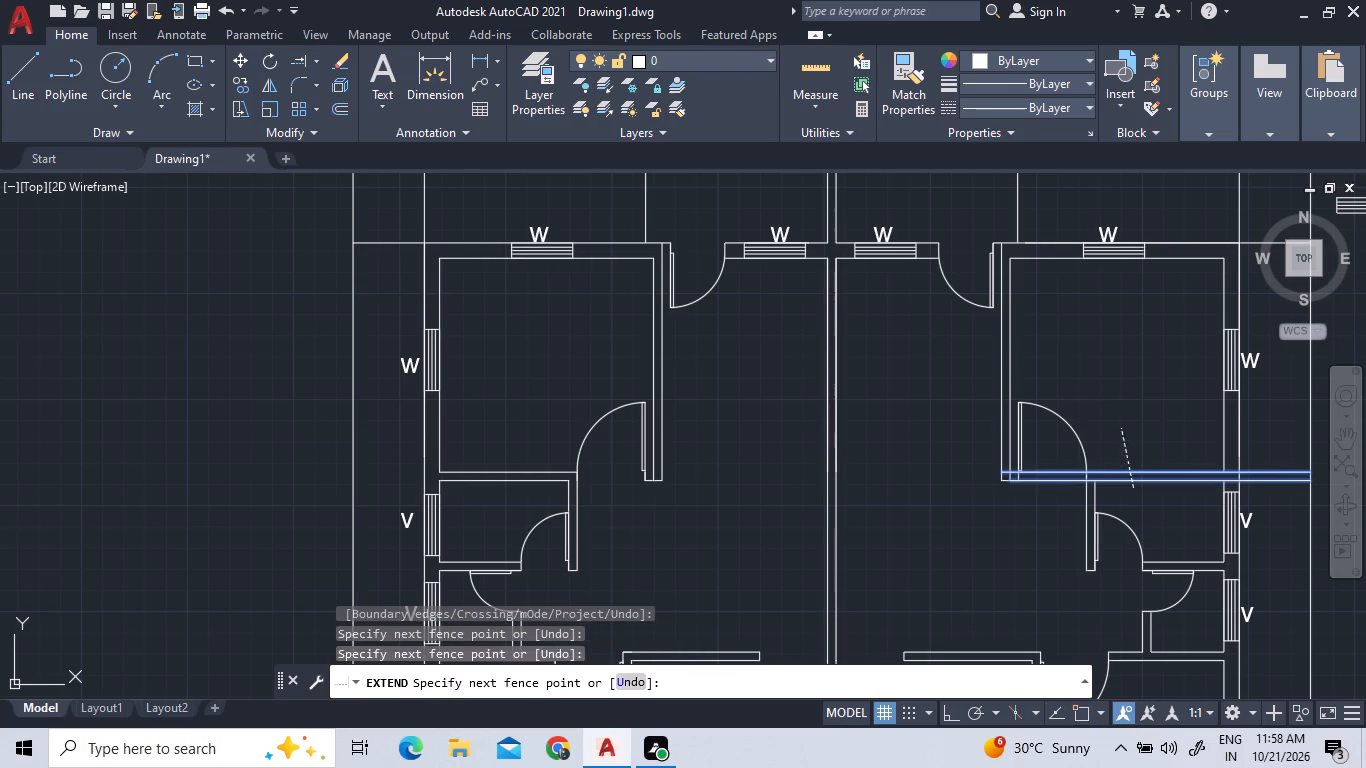
Extend the same two wall lines across both upper middle rooms to the upper left room's side wall.
left_click(1128, 504)
left_click(1128, 412)
left_click(1131, 506)
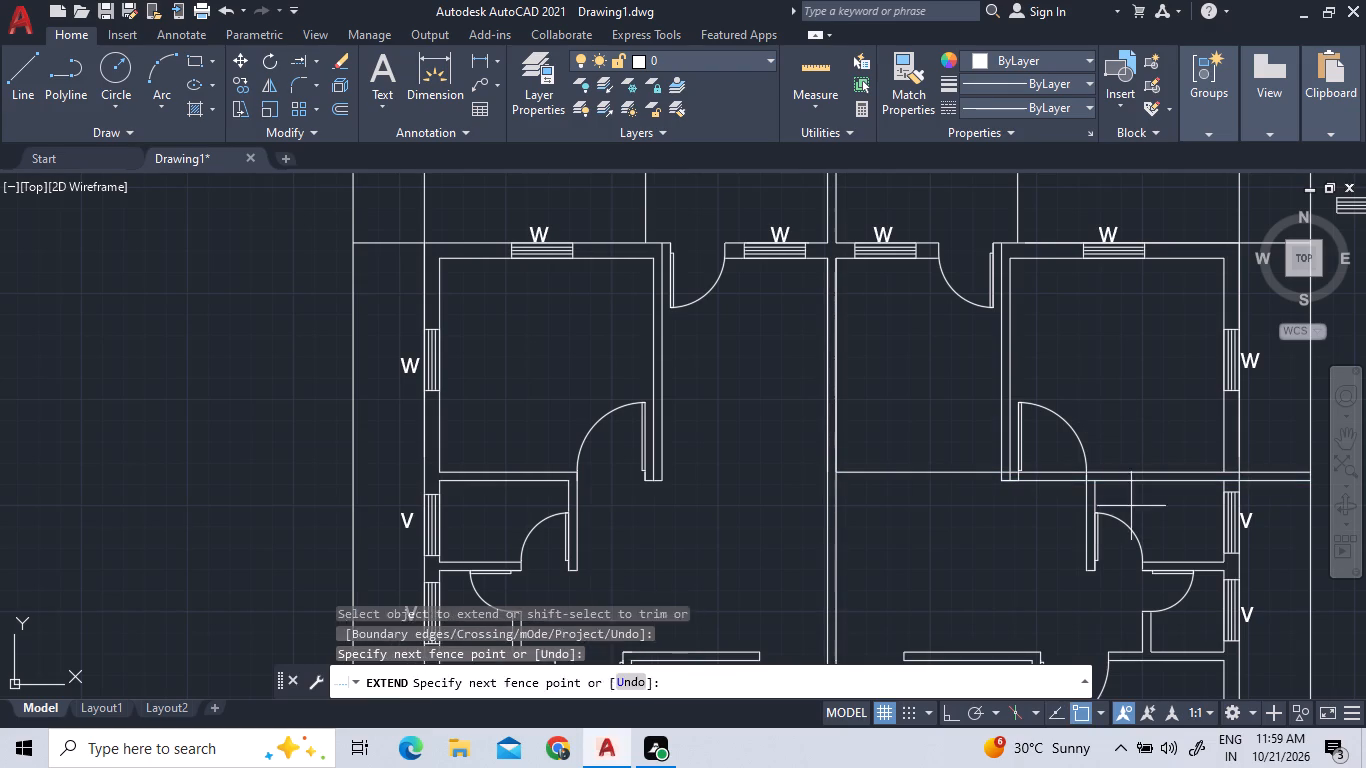
left_click(1129, 421)
left_click(1129, 490)
left_click(1124, 424)
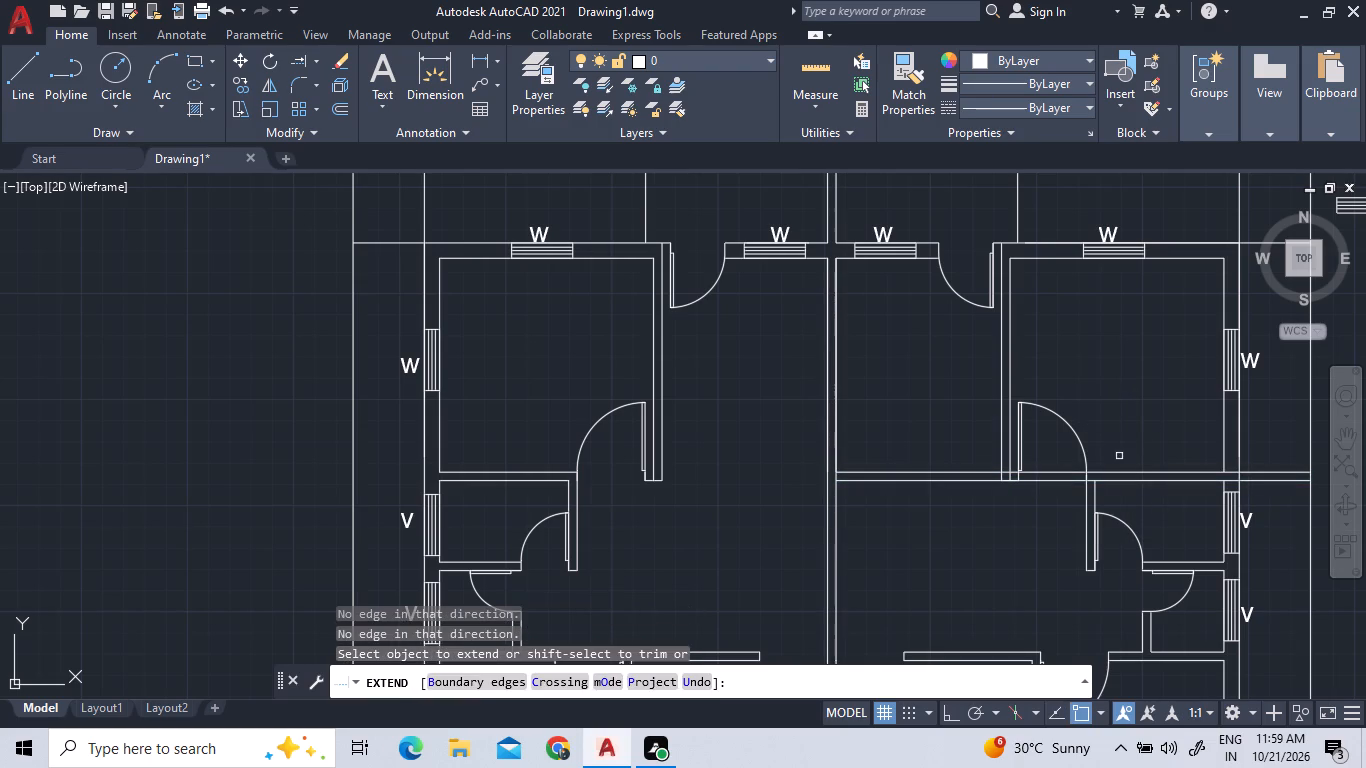
left_click(937, 511)
left_click(886, 365)
left_click(898, 532)
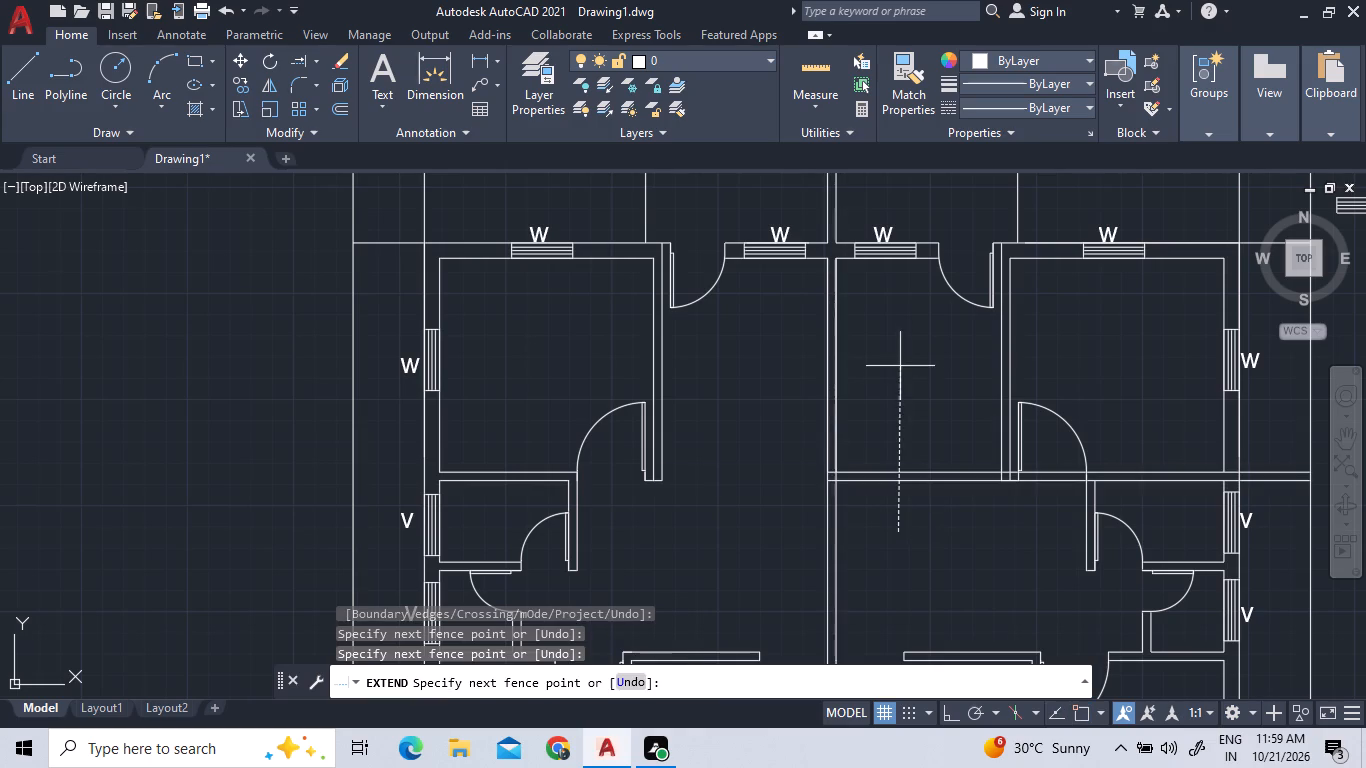
left_click(900, 352)
Trim the extended wall lines beyond the right outer wall, across the right door opening and inside the right middle room's side wall.
middle_click_drag(885, 404, 841, 399)
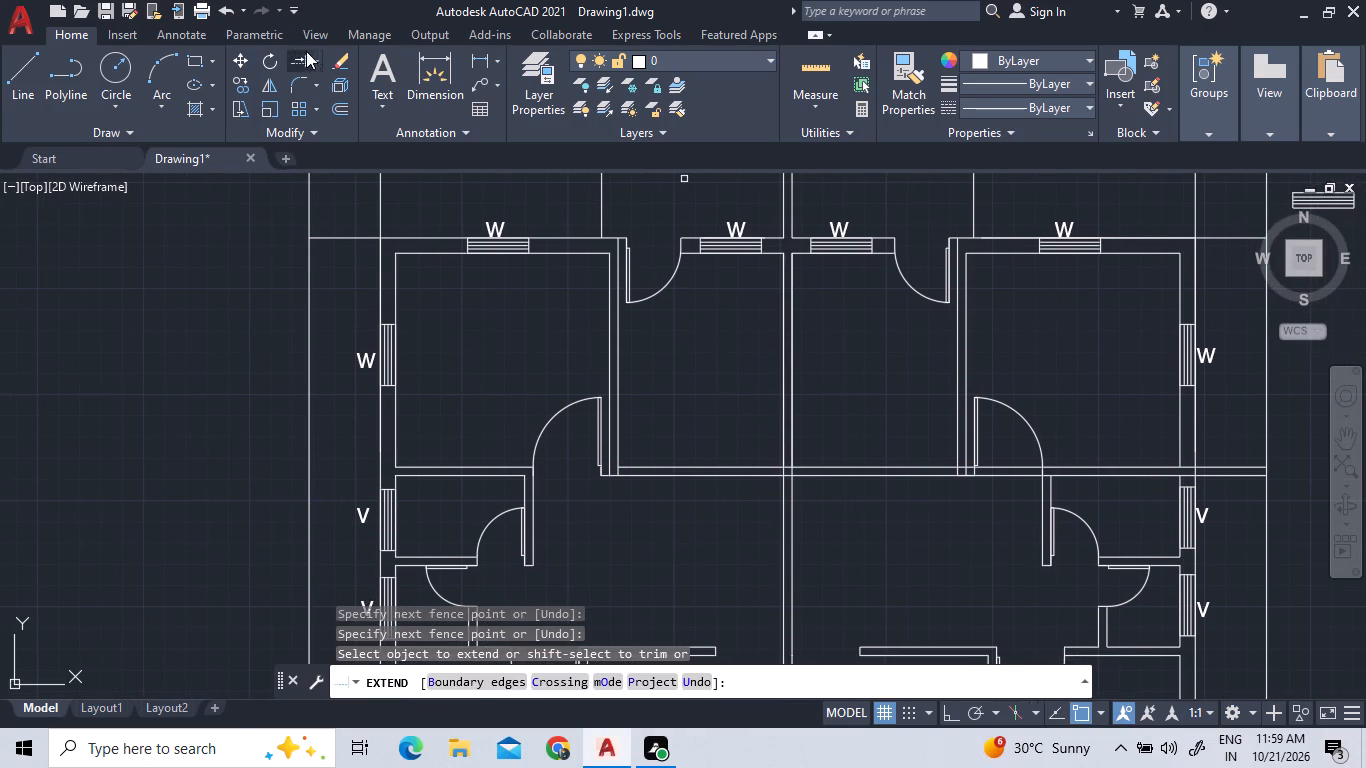
left_click(321, 52)
left_click(328, 80)
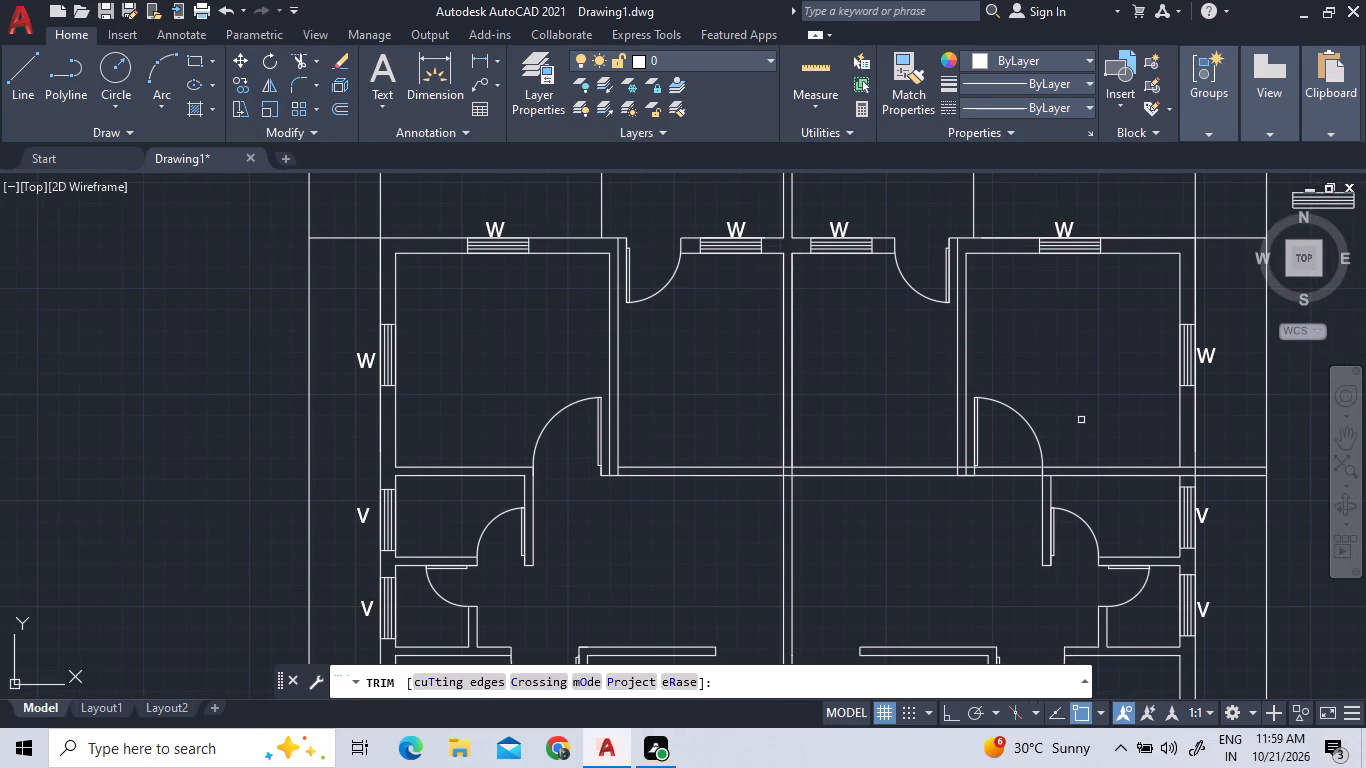
left_click(1204, 470)
left_click(1213, 474)
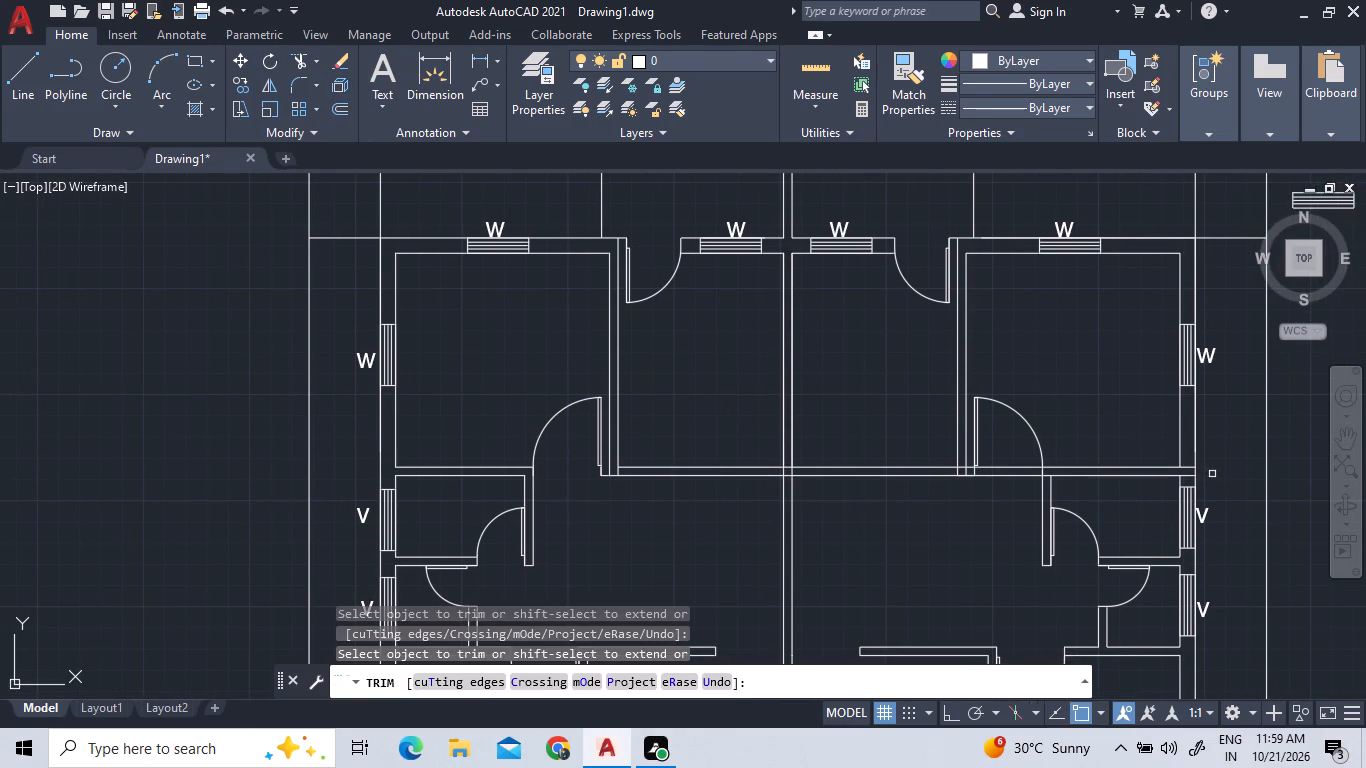
left_click(1012, 476)
left_click(1012, 464)
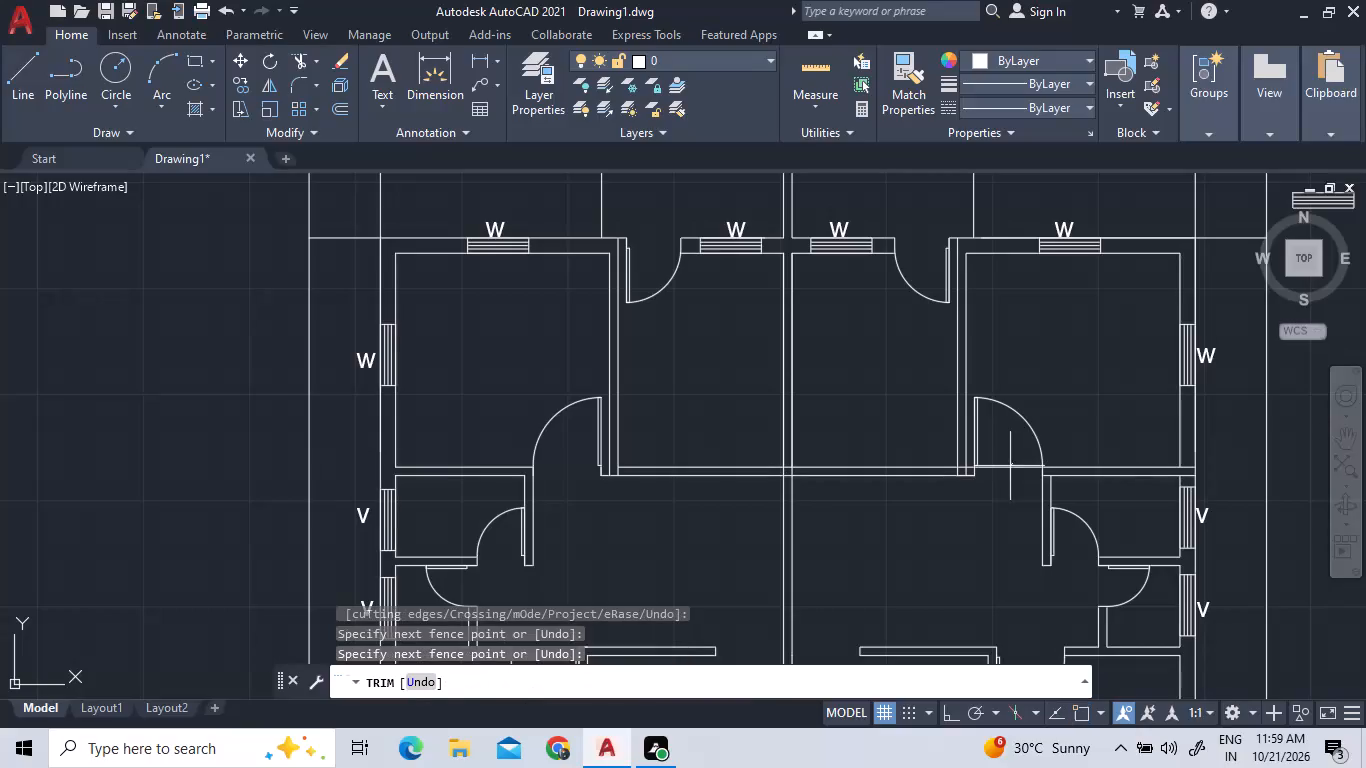
left_click(1004, 479)
scroll(958, 470, "up", 2)
left_click(986, 465)
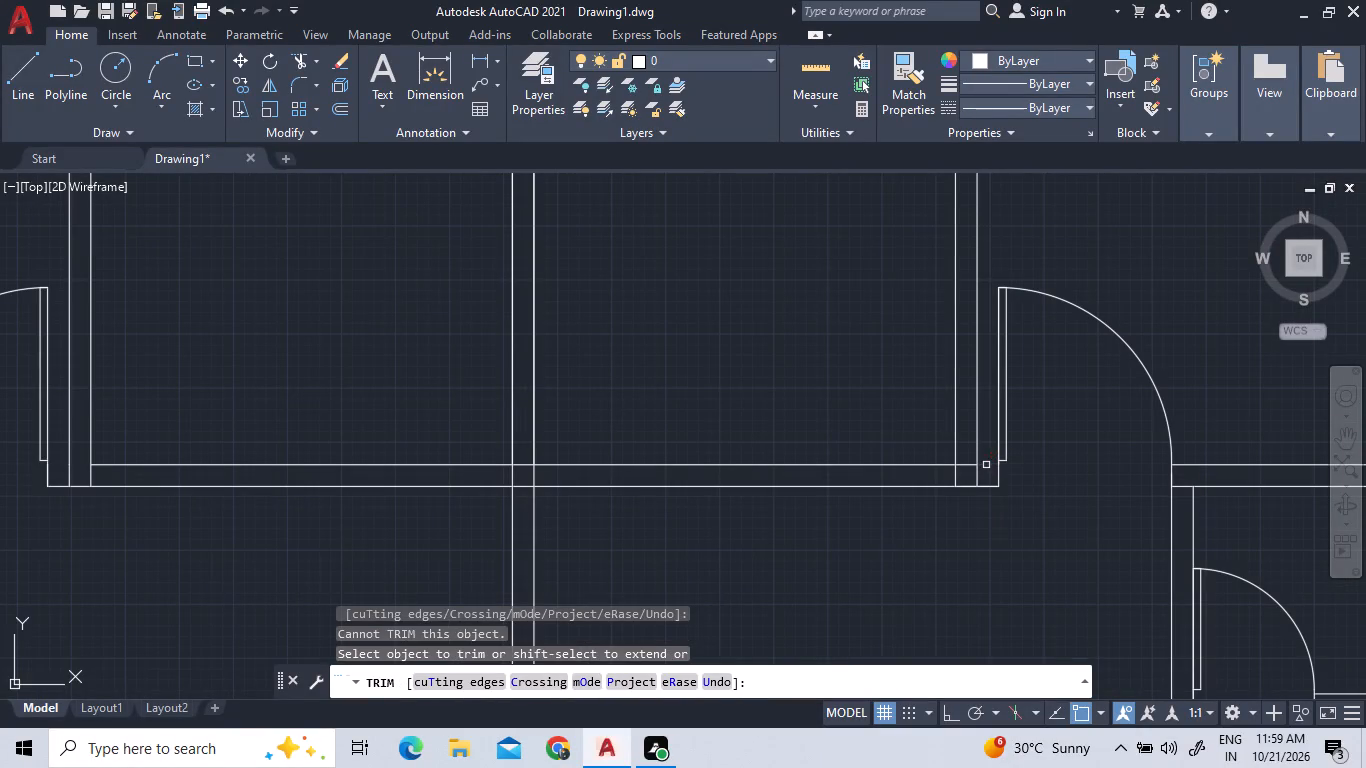
left_click(968, 466)
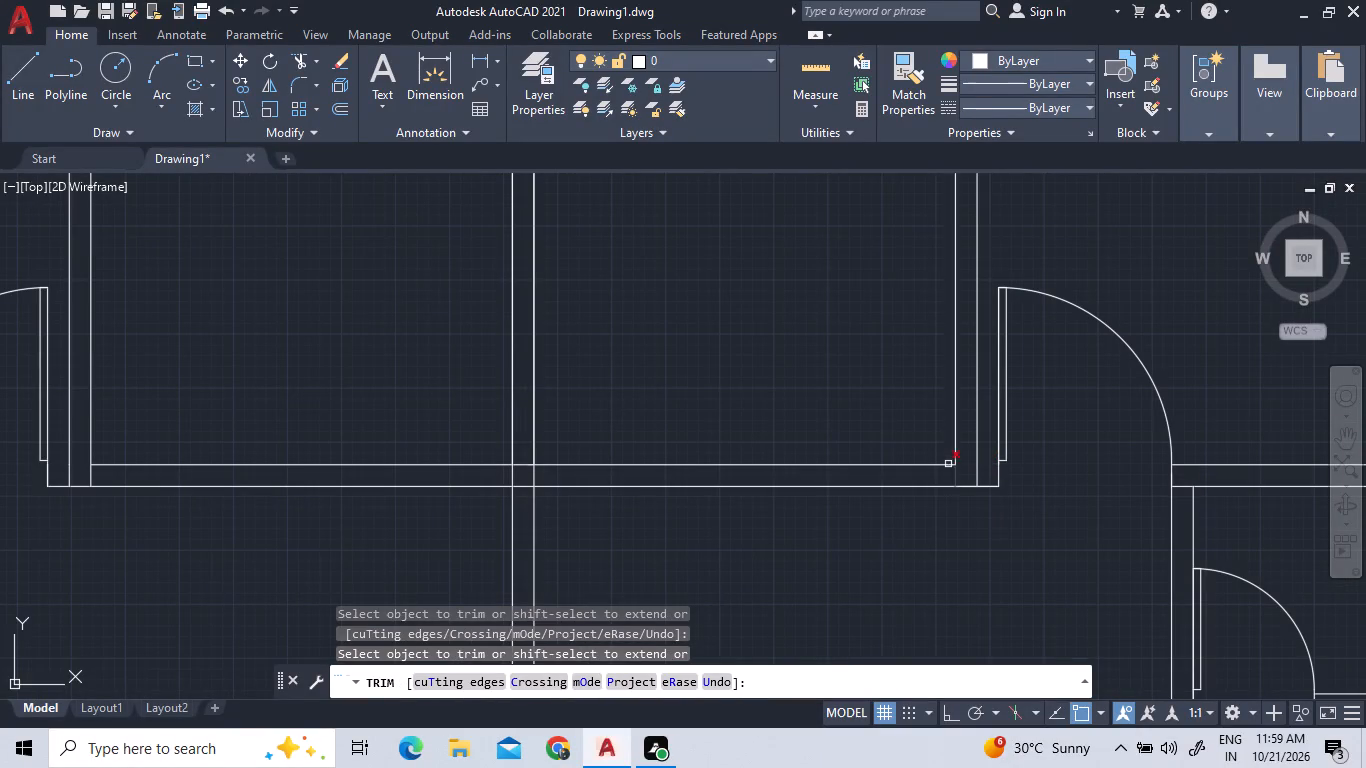
Trim the two centre wall lines where they cross the middle rooms' new double-line bottom wall.
left_click(529, 475)
left_click(543, 479)
left_click(514, 474)
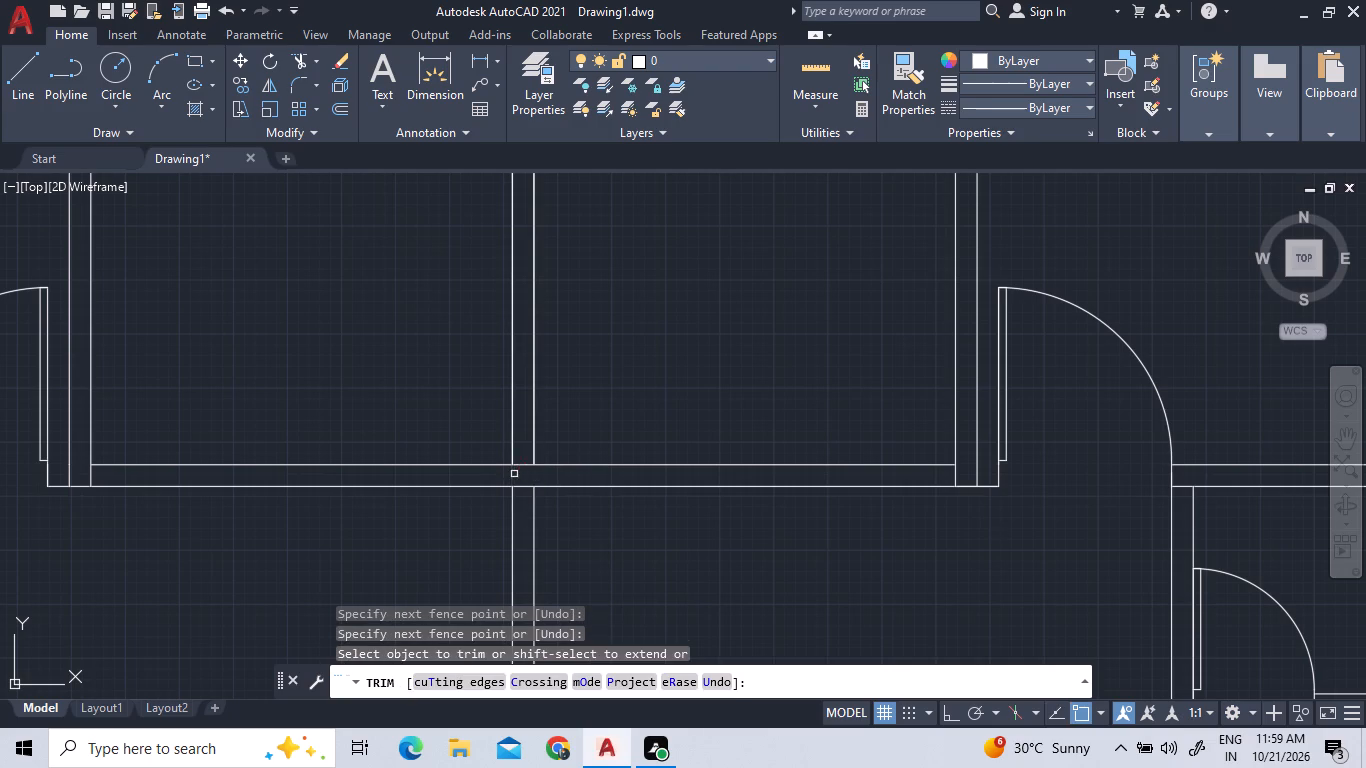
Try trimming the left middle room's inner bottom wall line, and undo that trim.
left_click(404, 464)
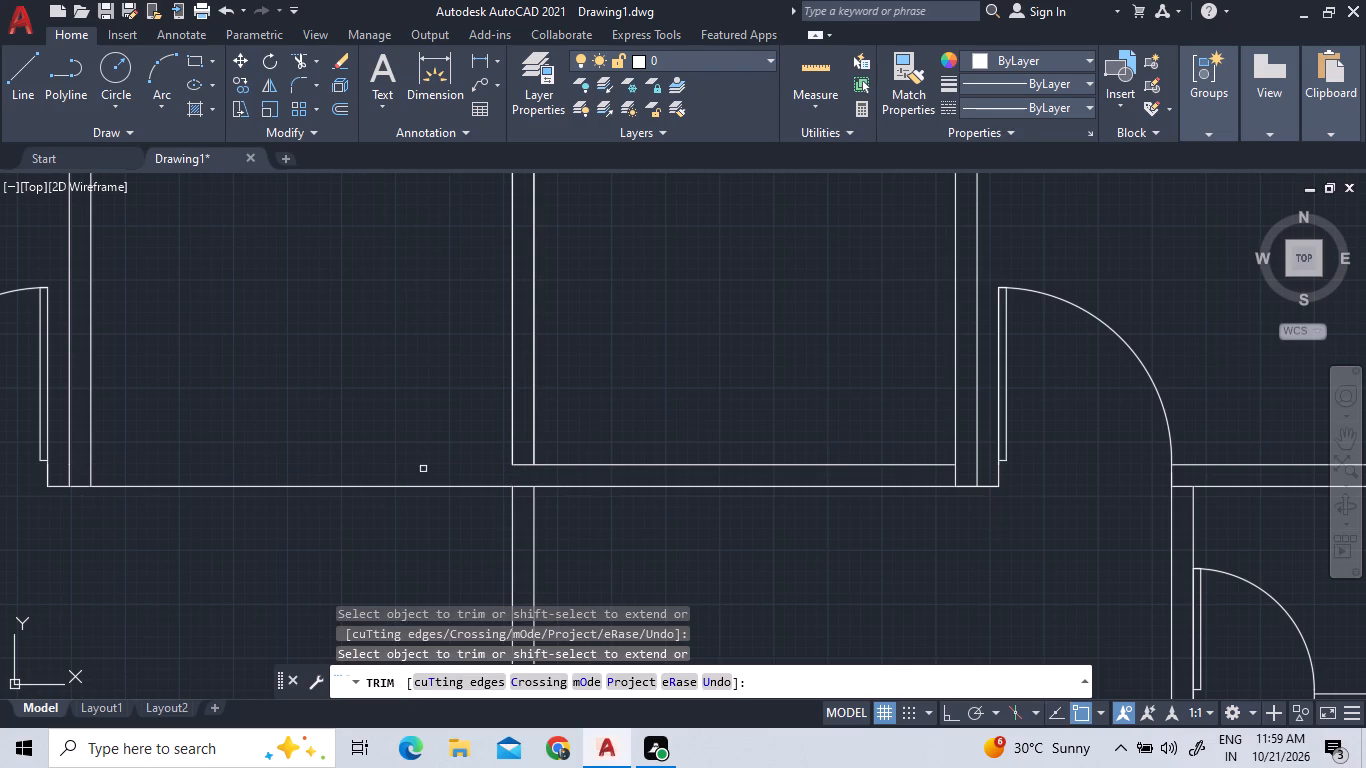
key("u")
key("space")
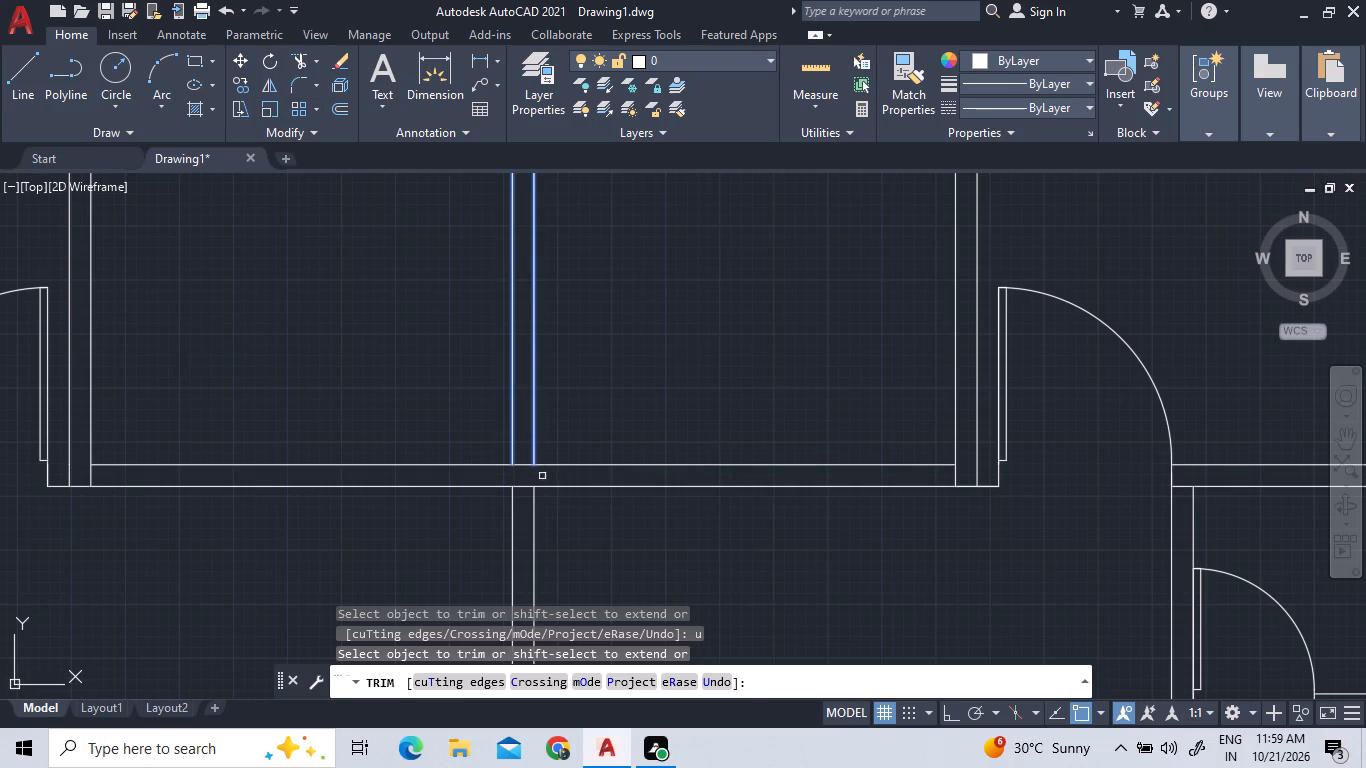
Trim the short piece of the inner bottom wall line between the two centre wall lines.
left_click(522, 464)
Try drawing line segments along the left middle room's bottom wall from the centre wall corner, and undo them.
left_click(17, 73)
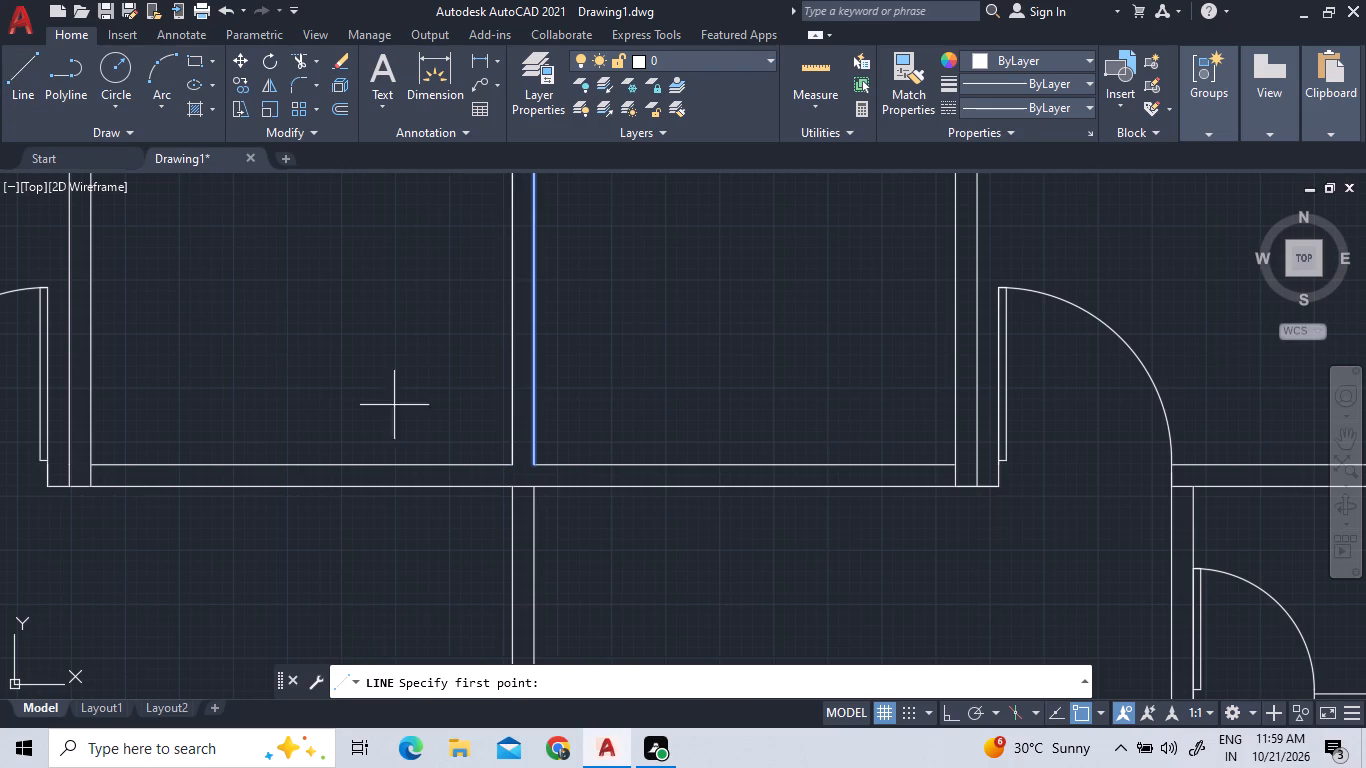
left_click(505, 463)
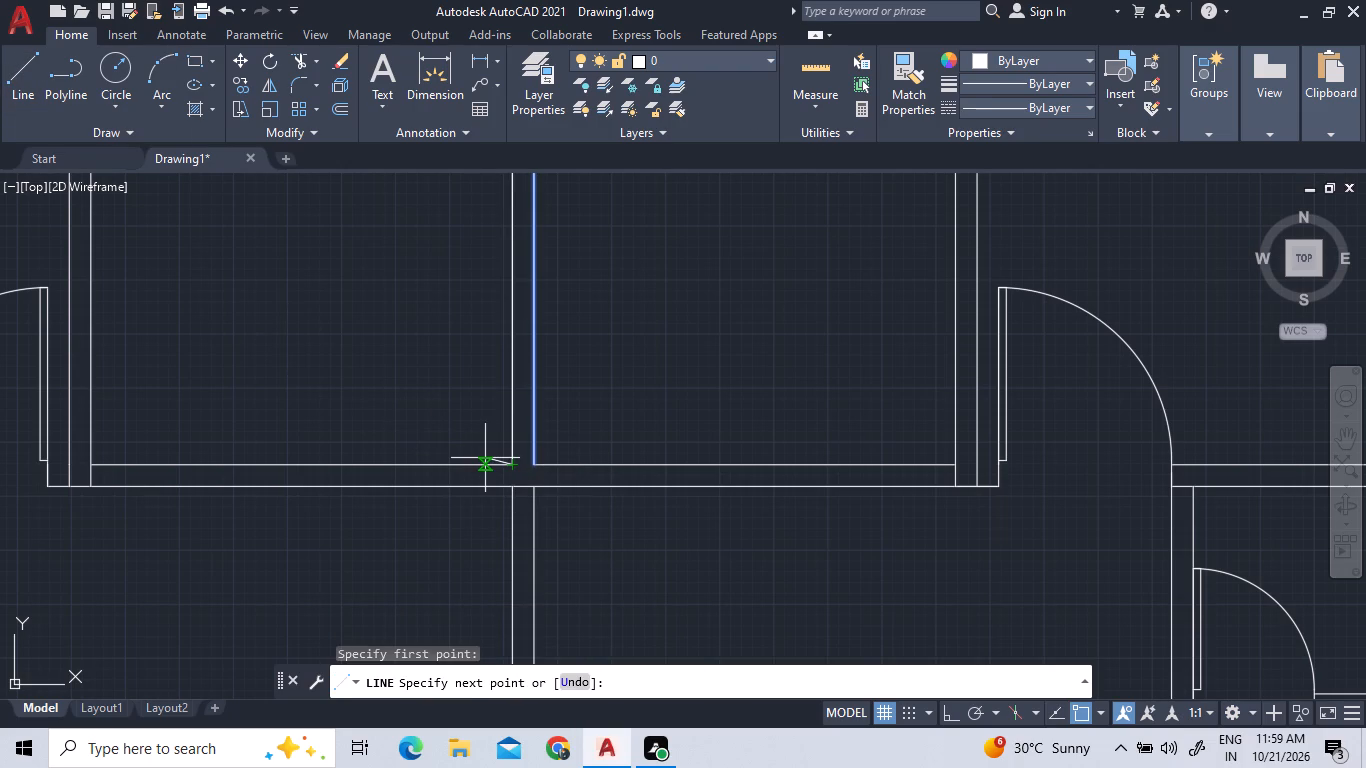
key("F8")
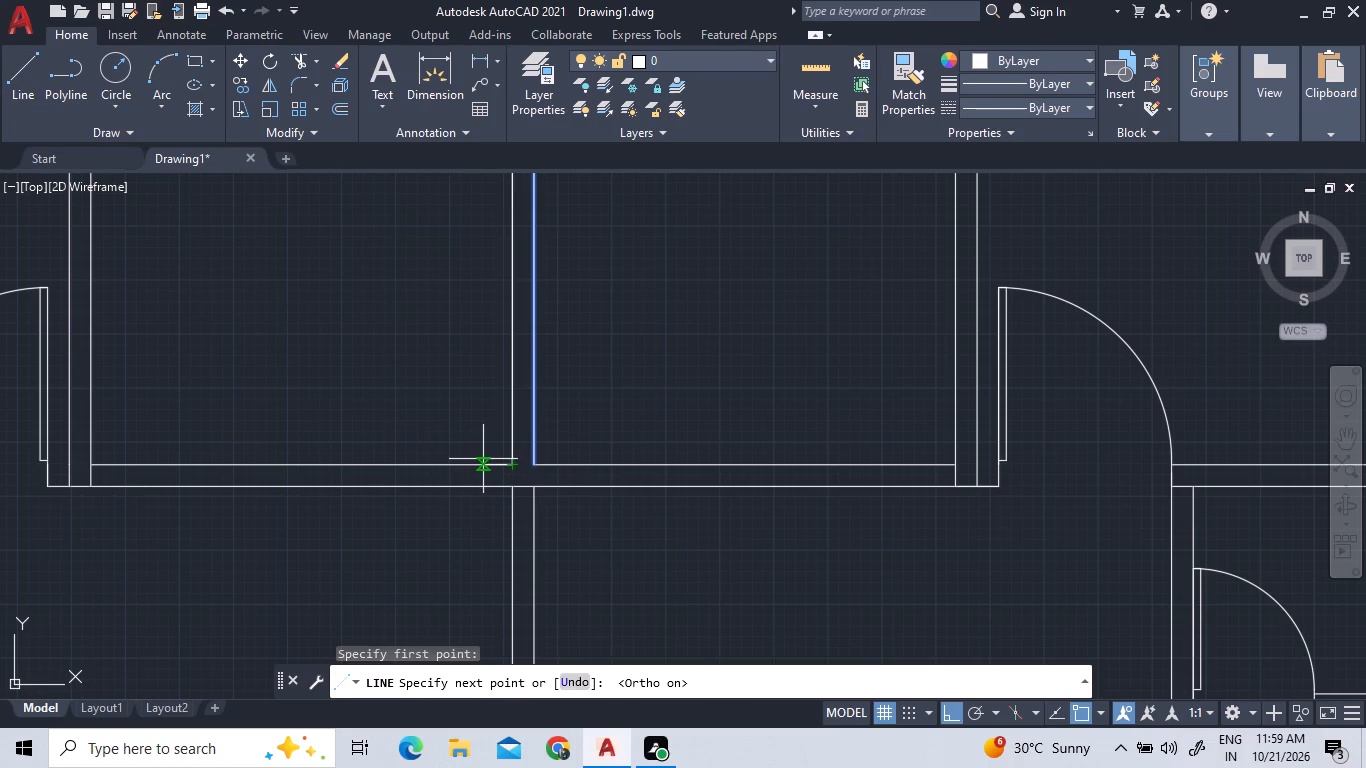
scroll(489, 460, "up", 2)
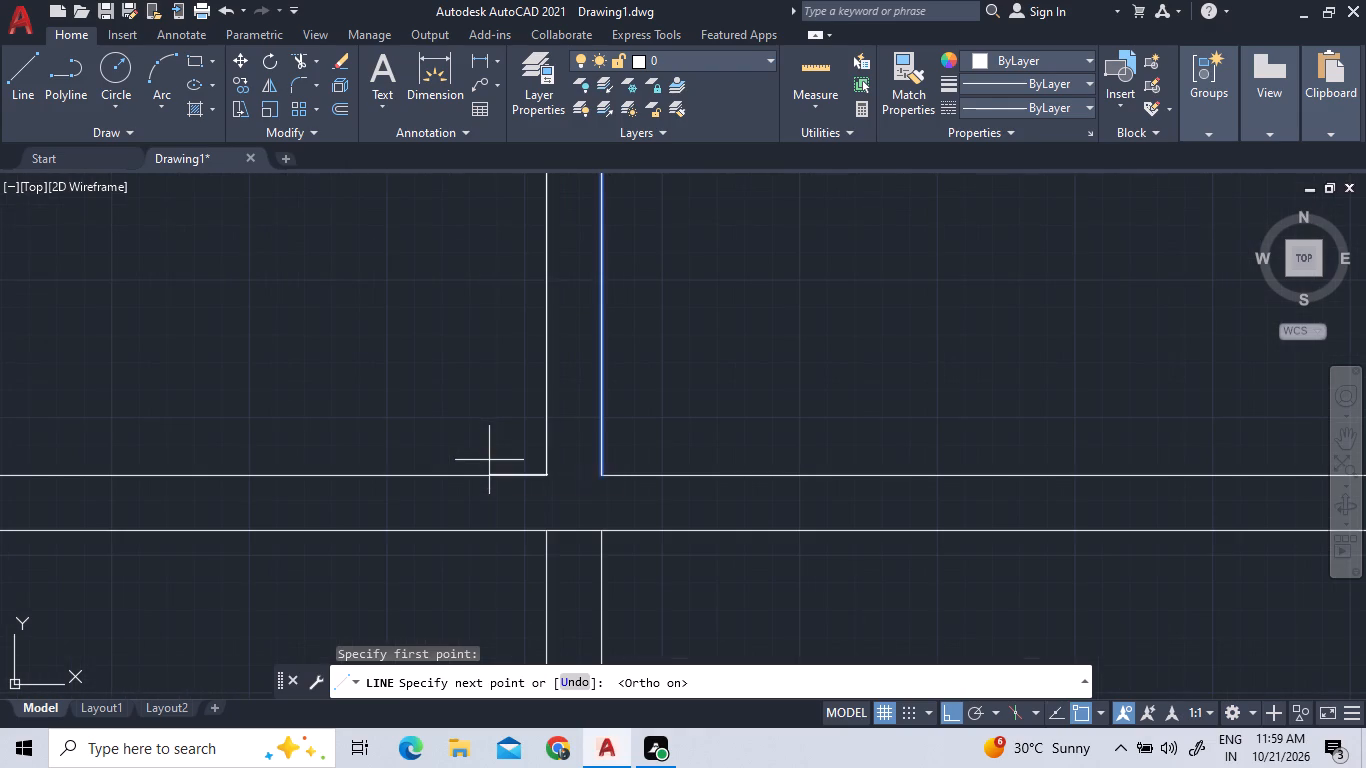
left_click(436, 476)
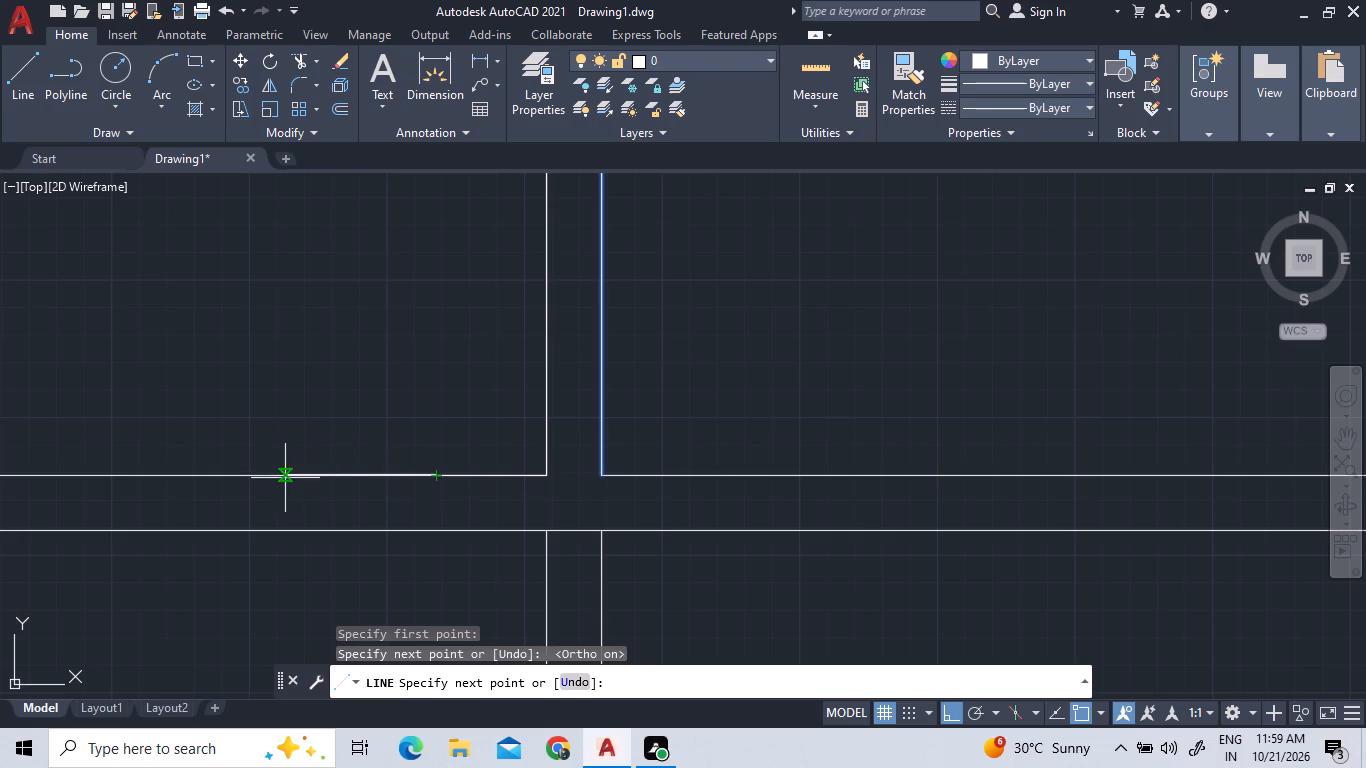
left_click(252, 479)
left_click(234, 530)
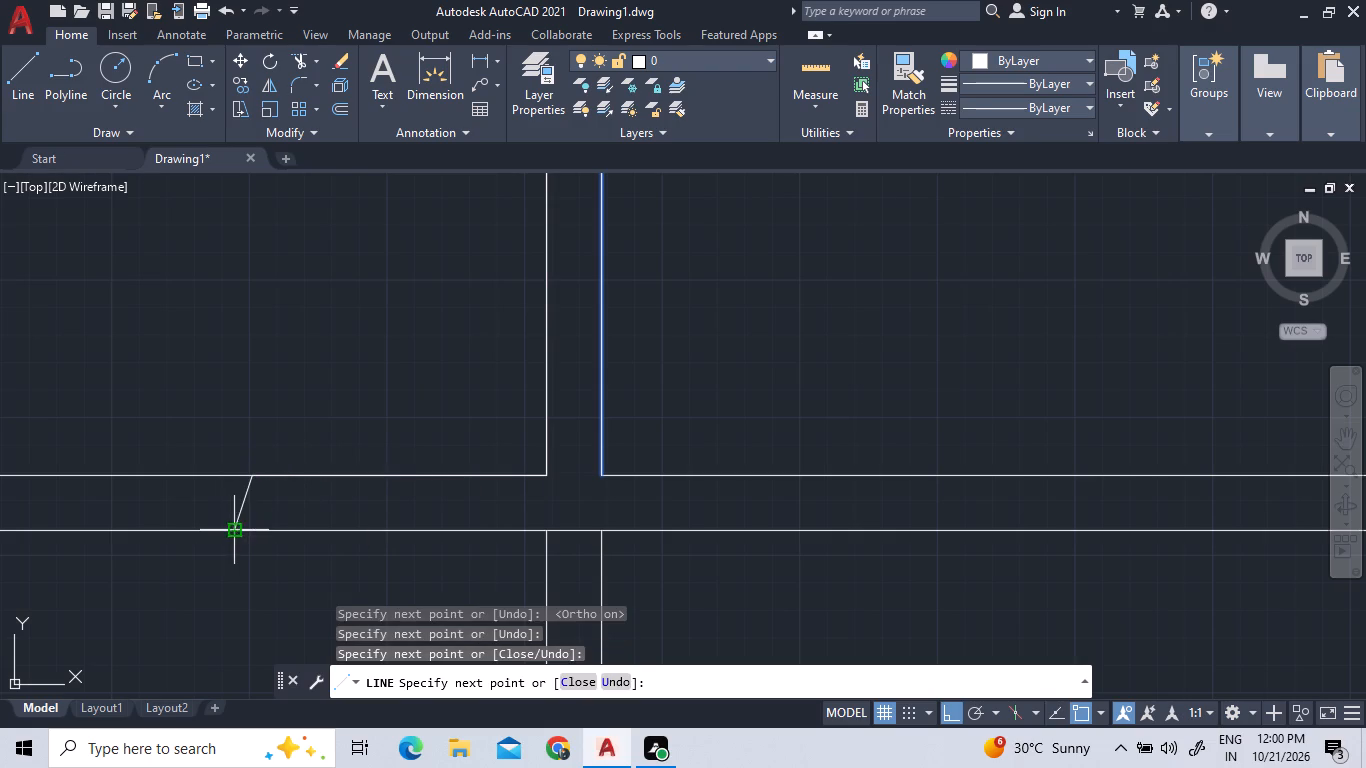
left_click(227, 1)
Trim the upper right room's bottom wall lines inside the right outer wall and at the small V room's side wall.
scroll(432, 483, "down", 2)
scroll(570, 503, "up", 1)
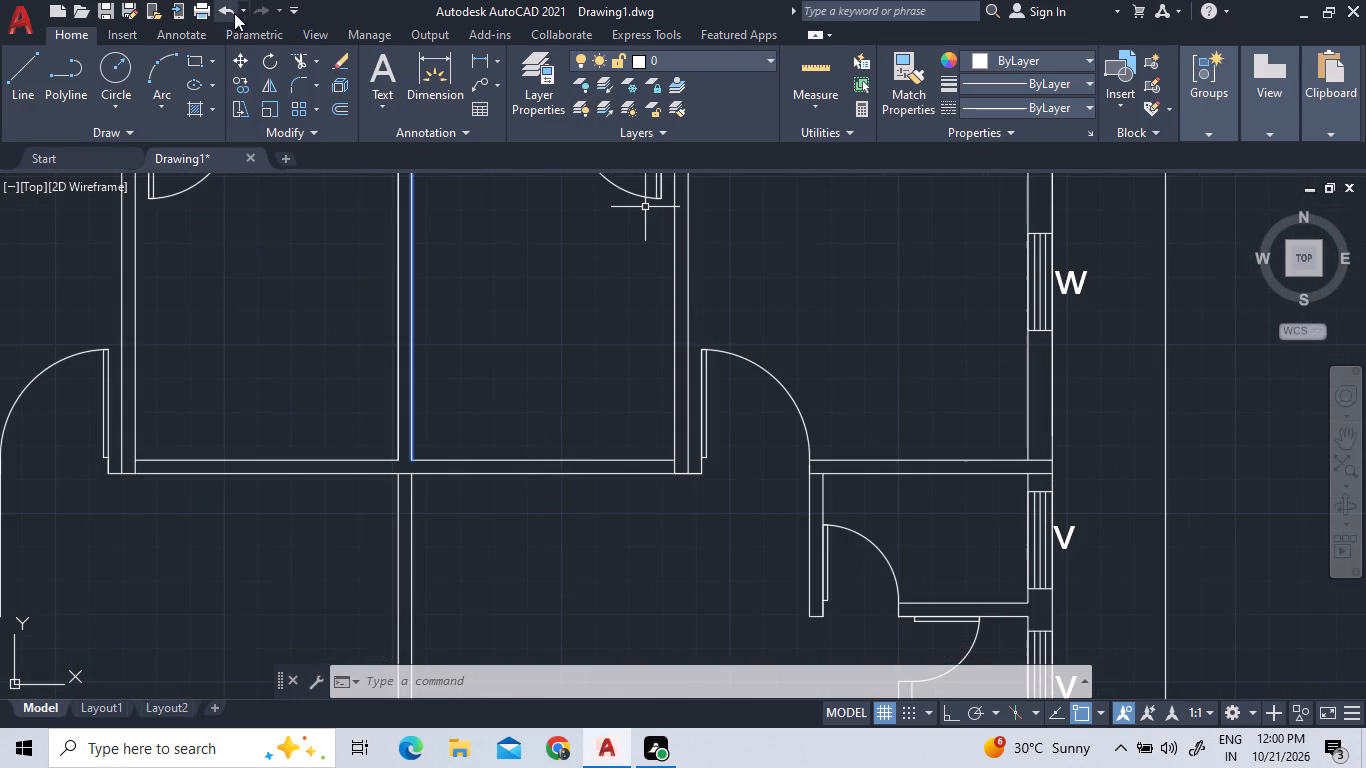
left_click(302, 59)
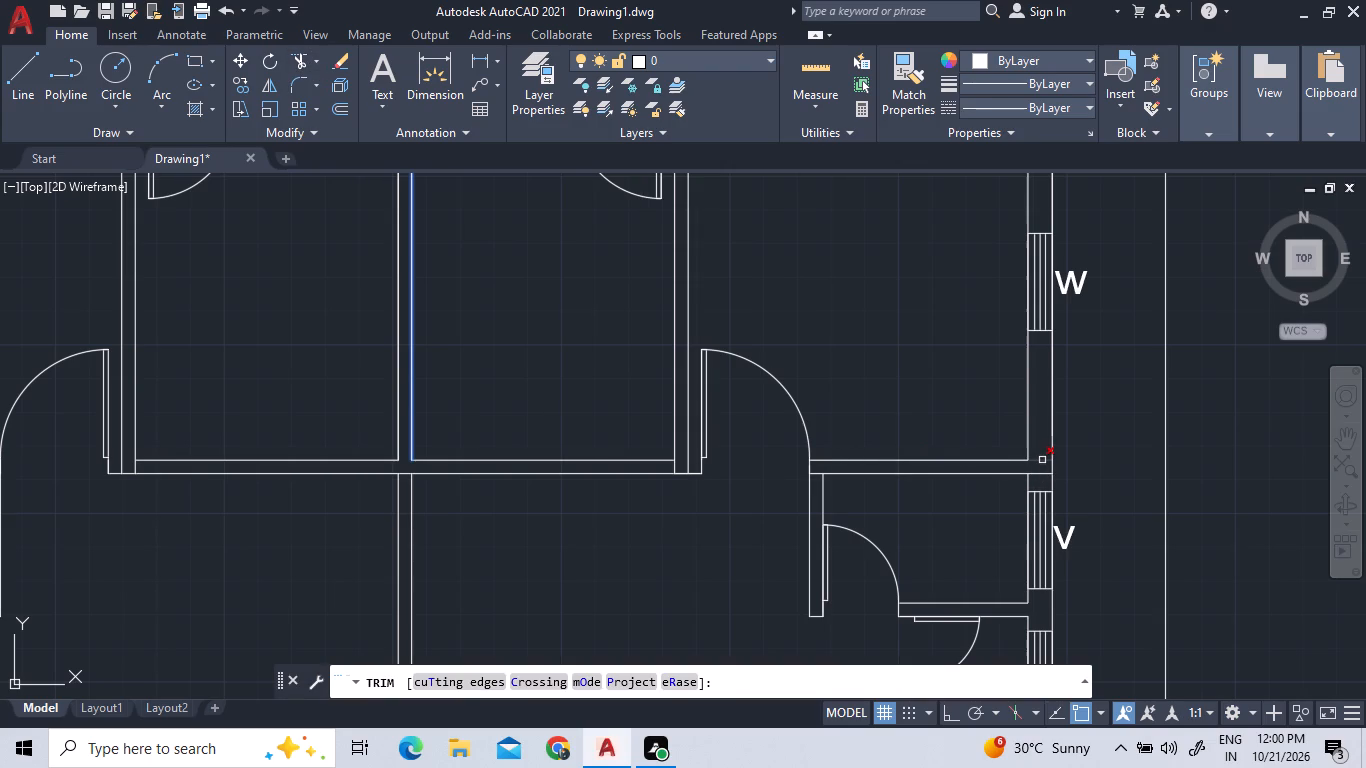
left_click(1042, 459)
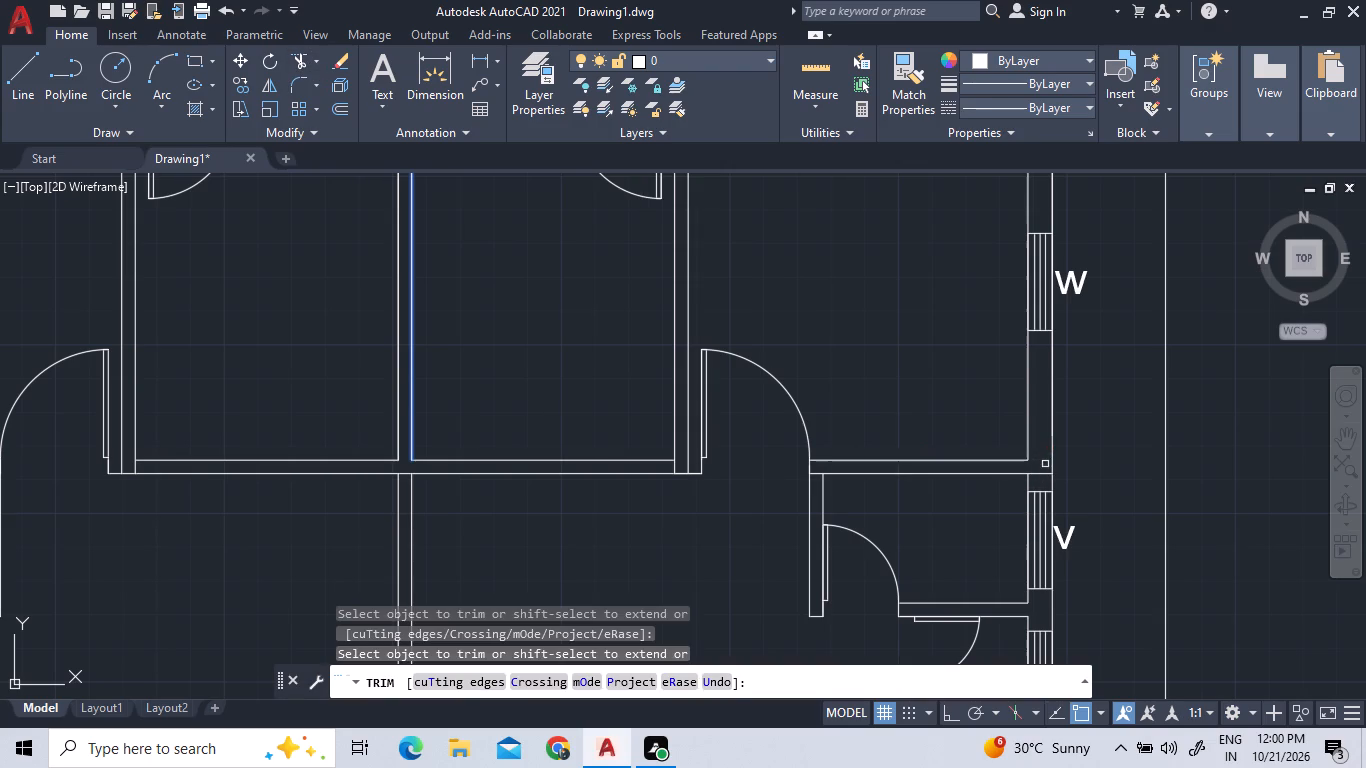
left_click(1045, 473)
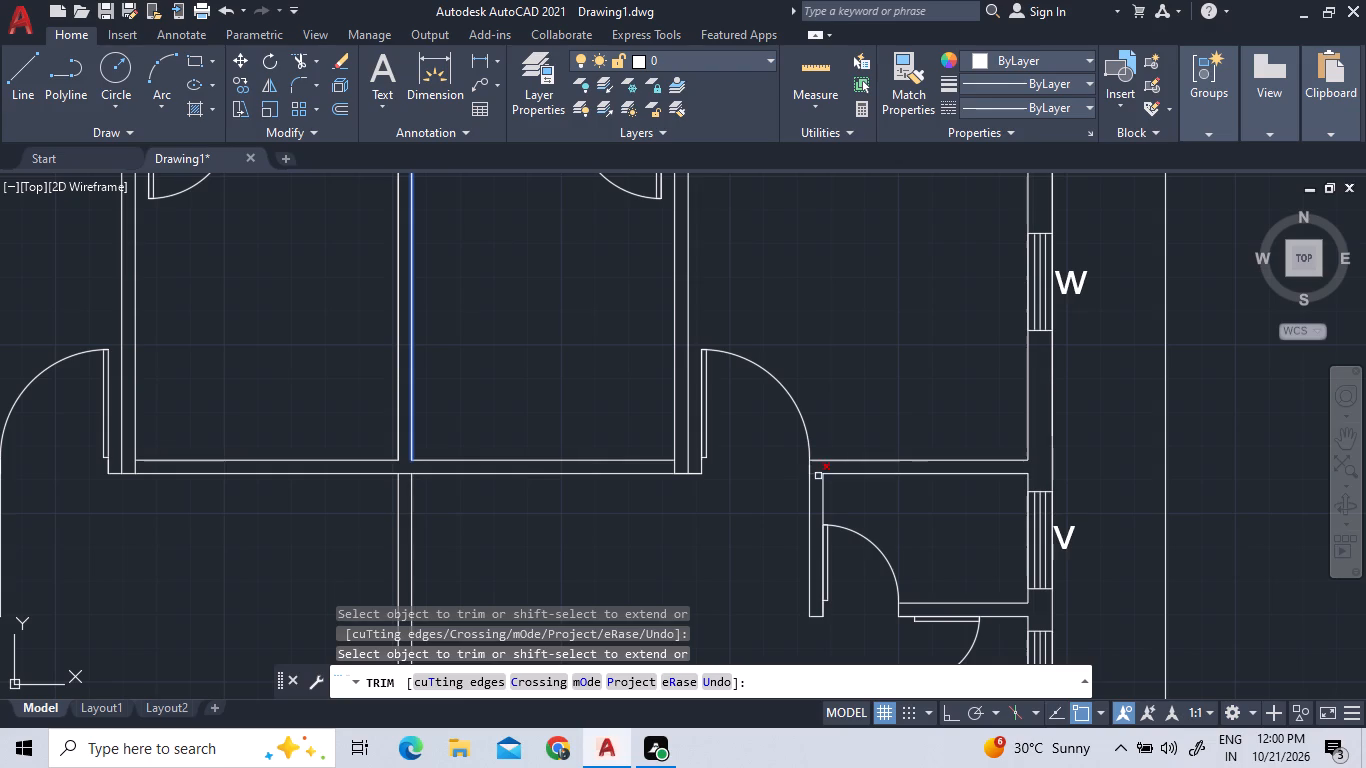
left_click(816, 476)
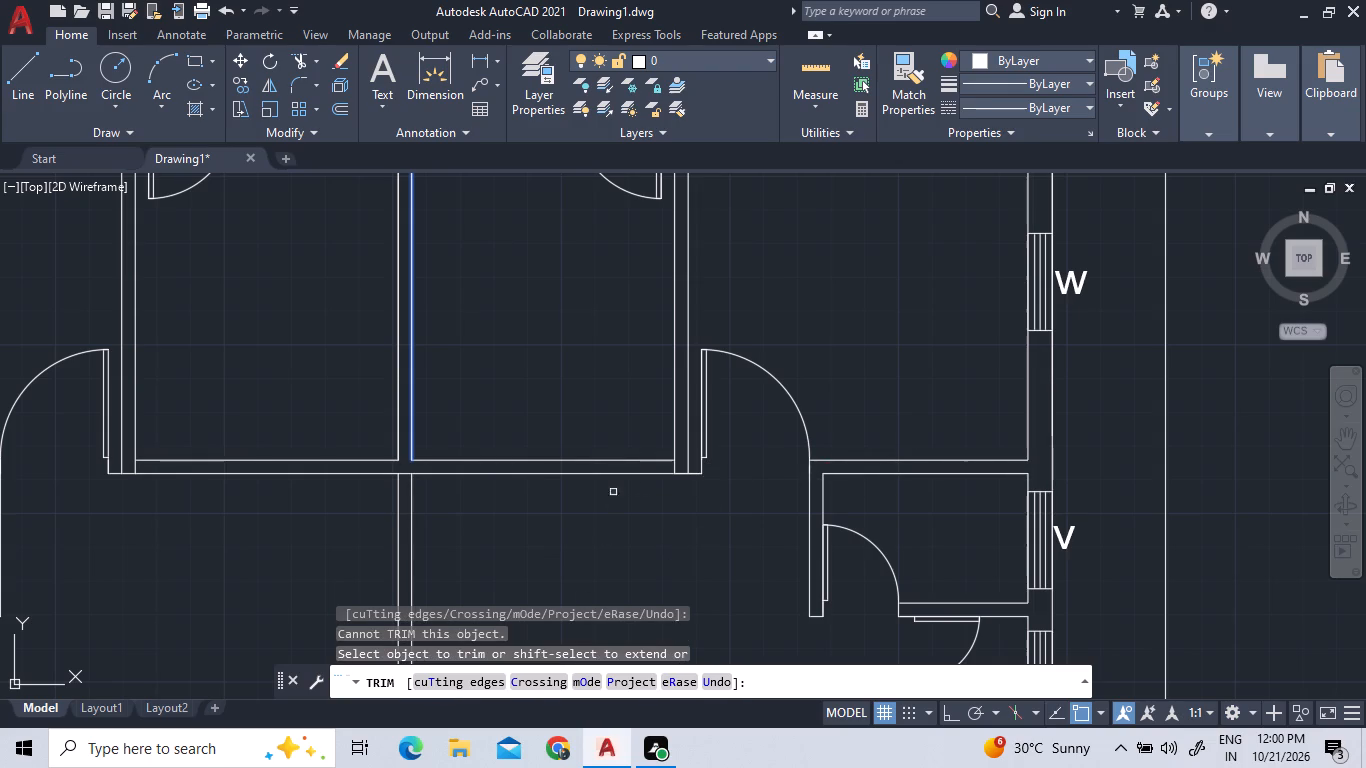
End the Trim command on the interior walls.
right_click(557, 415)
left_click(581, 424)
scroll(607, 502, "down", 2)
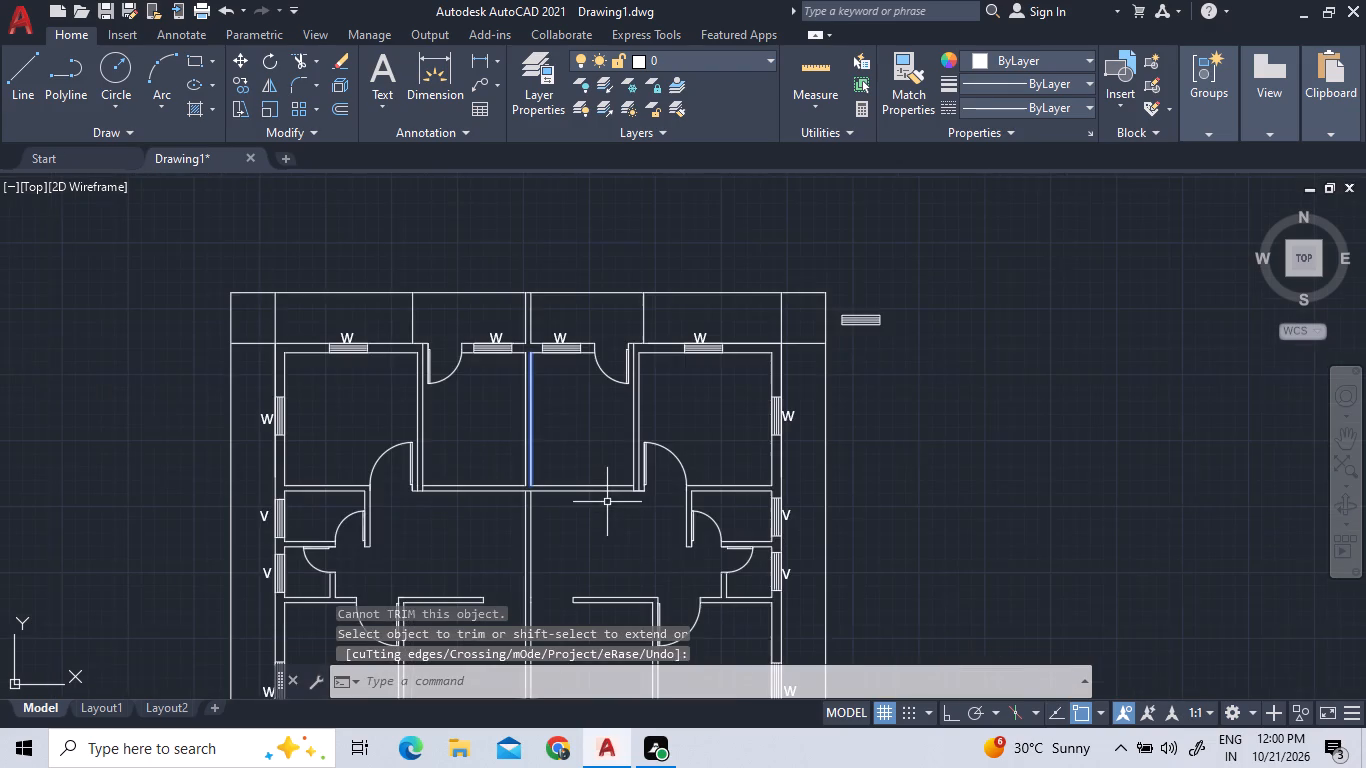
scroll(583, 443, "up", 2)
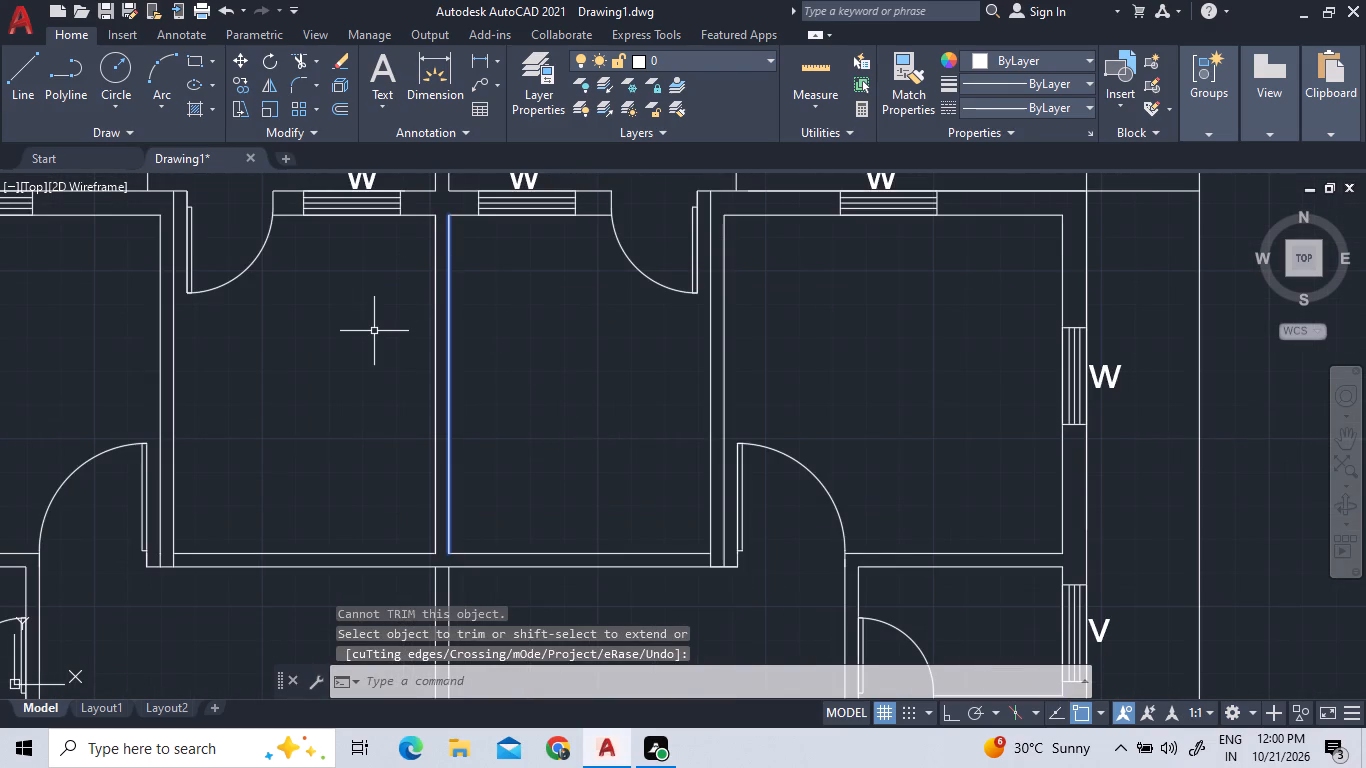
key("Escape")
key("Escape")
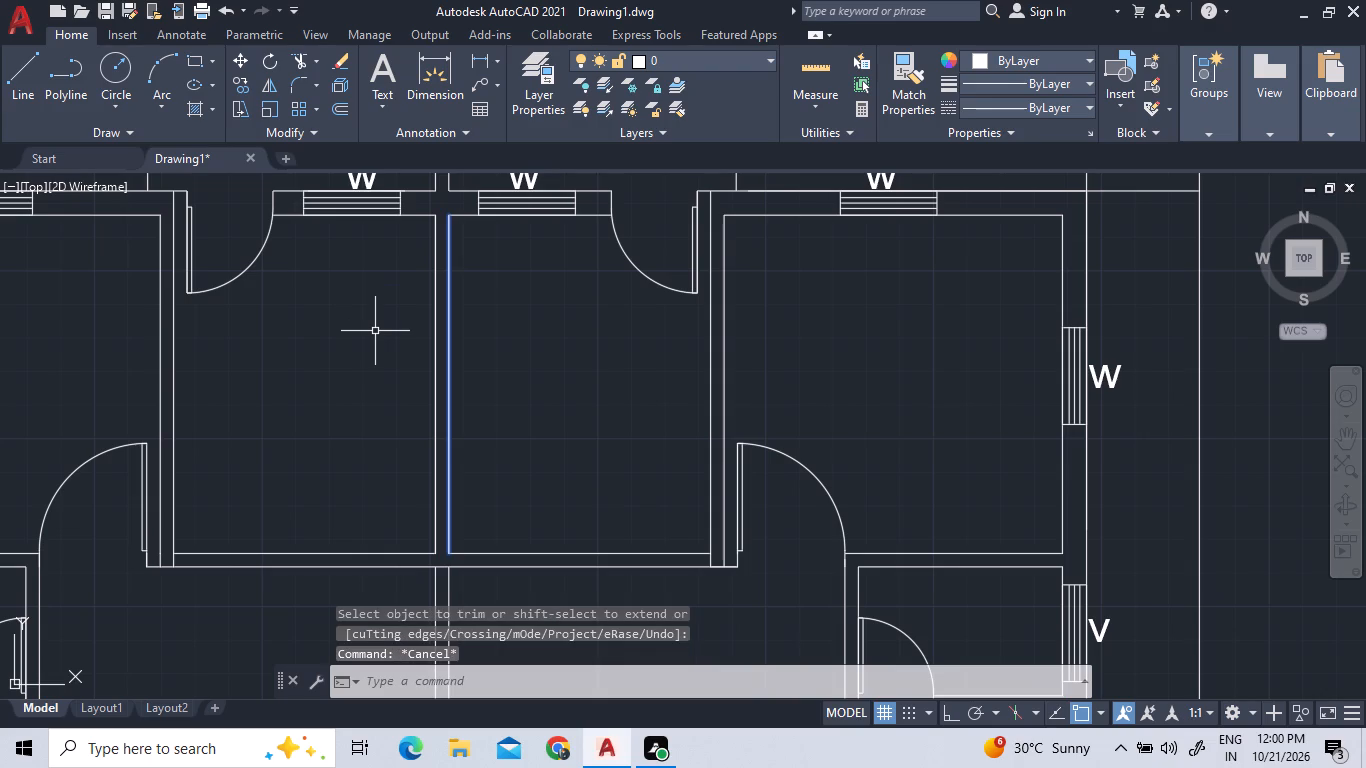
key("Escape")
Open DesignCenter and show the blocks of the Kitchens.dwg sample drawing.
key("d")
key("c")
key("space")
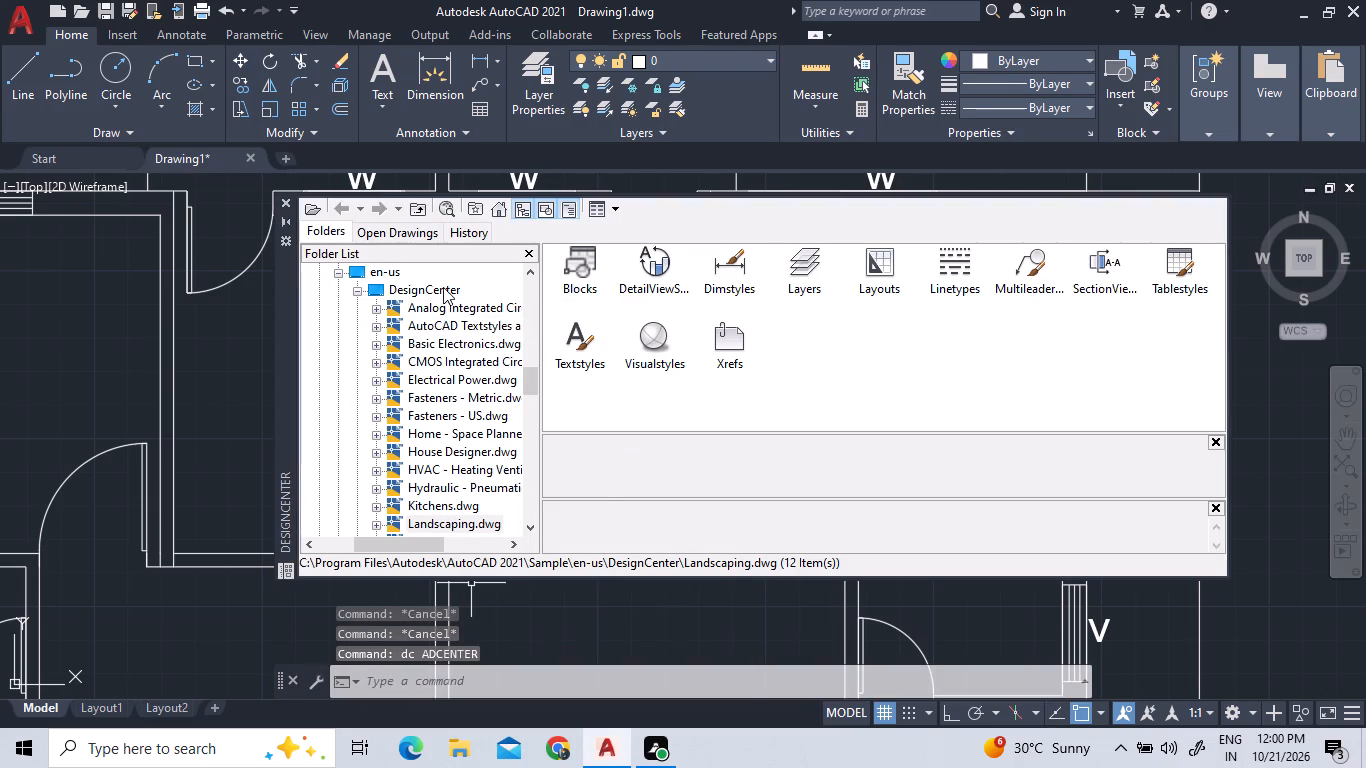
double_click(428, 504)
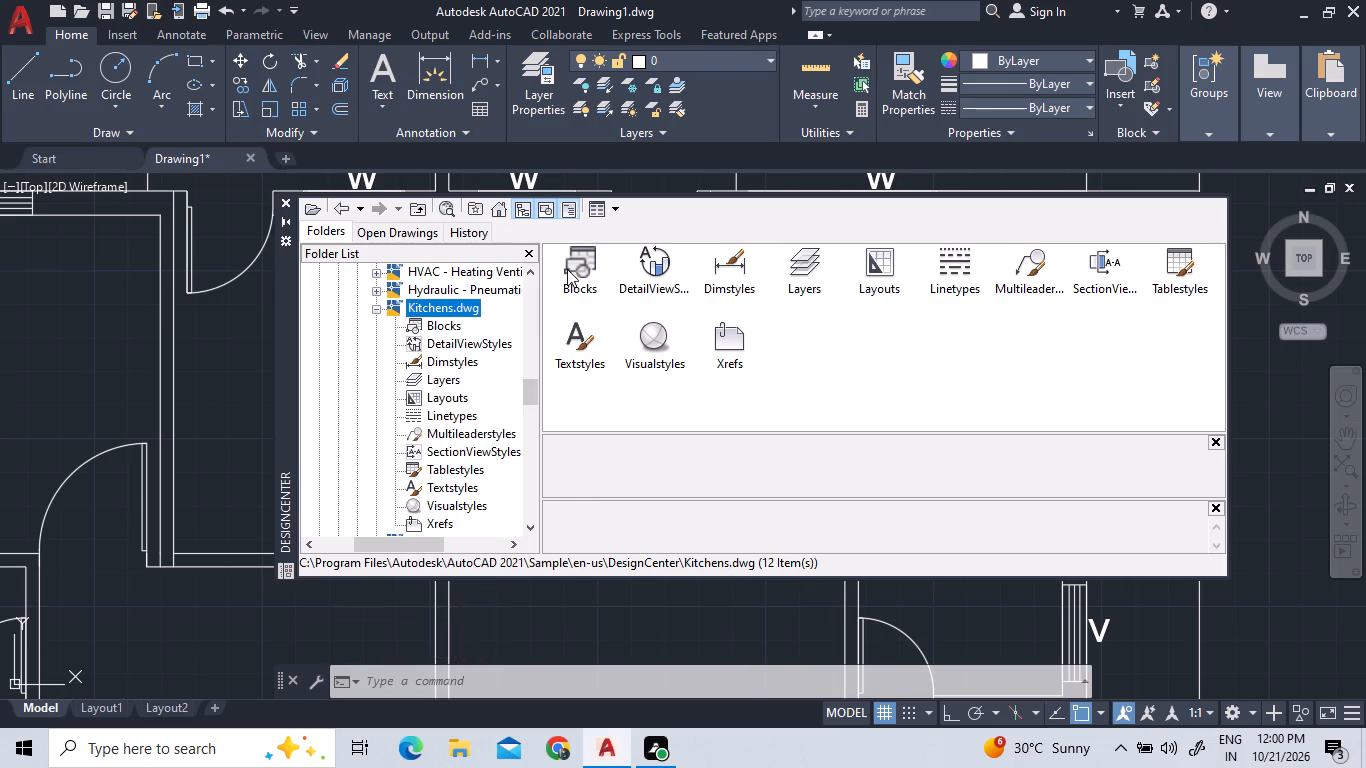
double_click(567, 269)
scroll(653, 321, "down", 1)
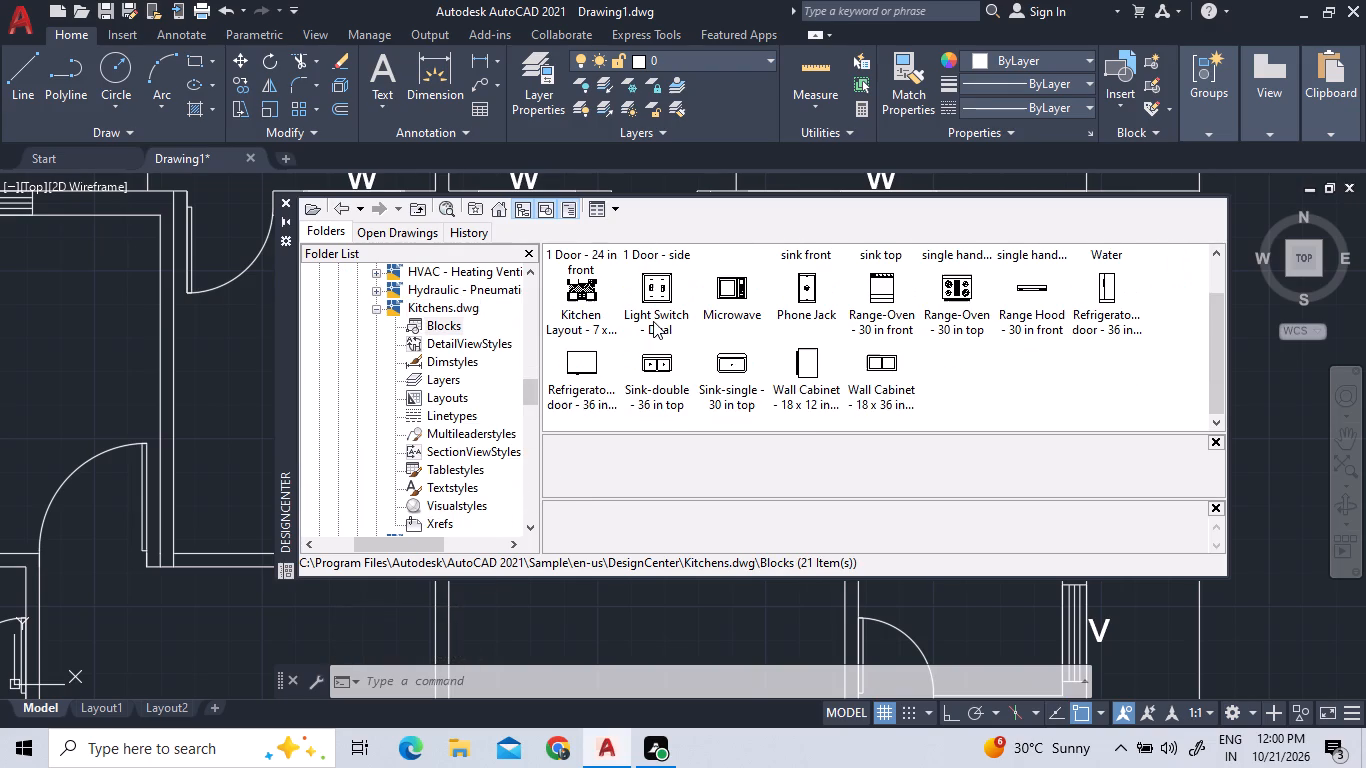
Insert the Wall Cabinet - 18 x 12 in side block in the left middle room near its left wall.
scroll(651, 379, "up", 2)
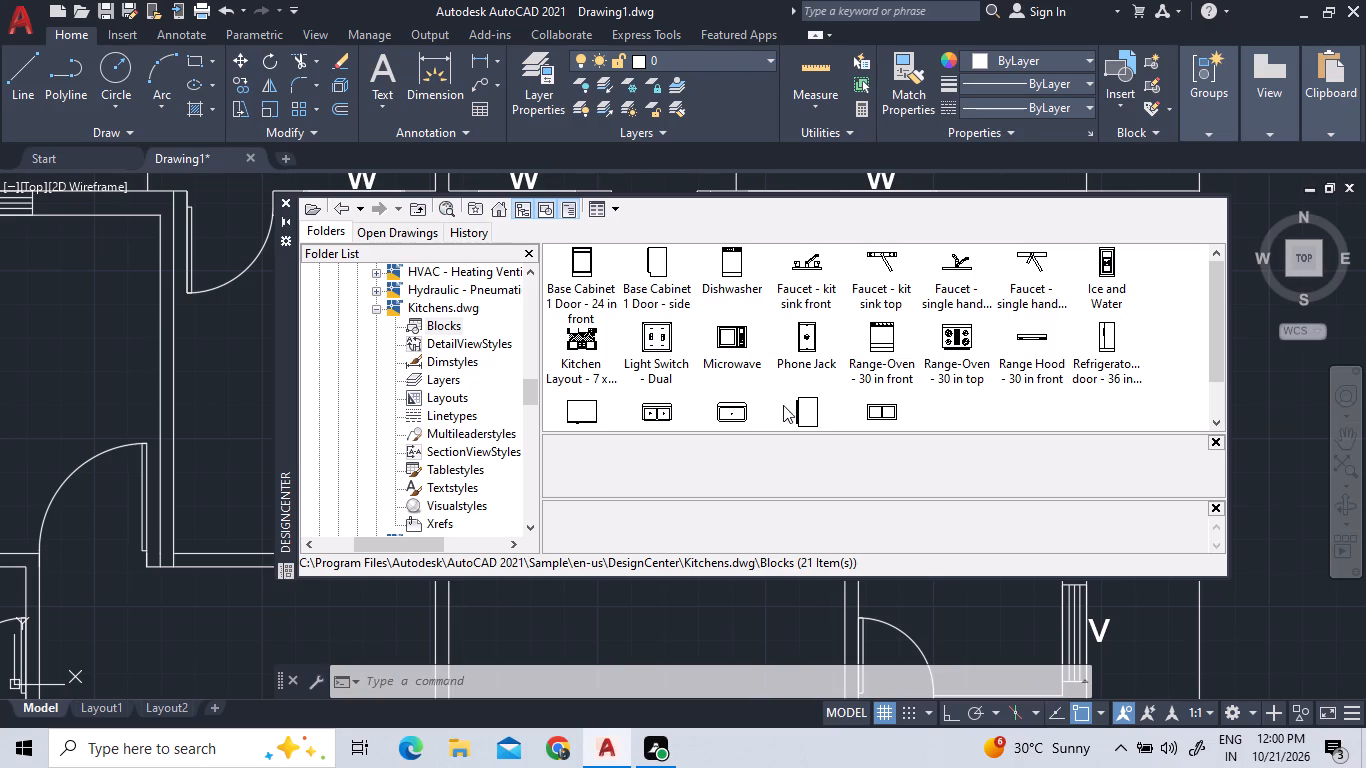
scroll(853, 405, "down", 2)
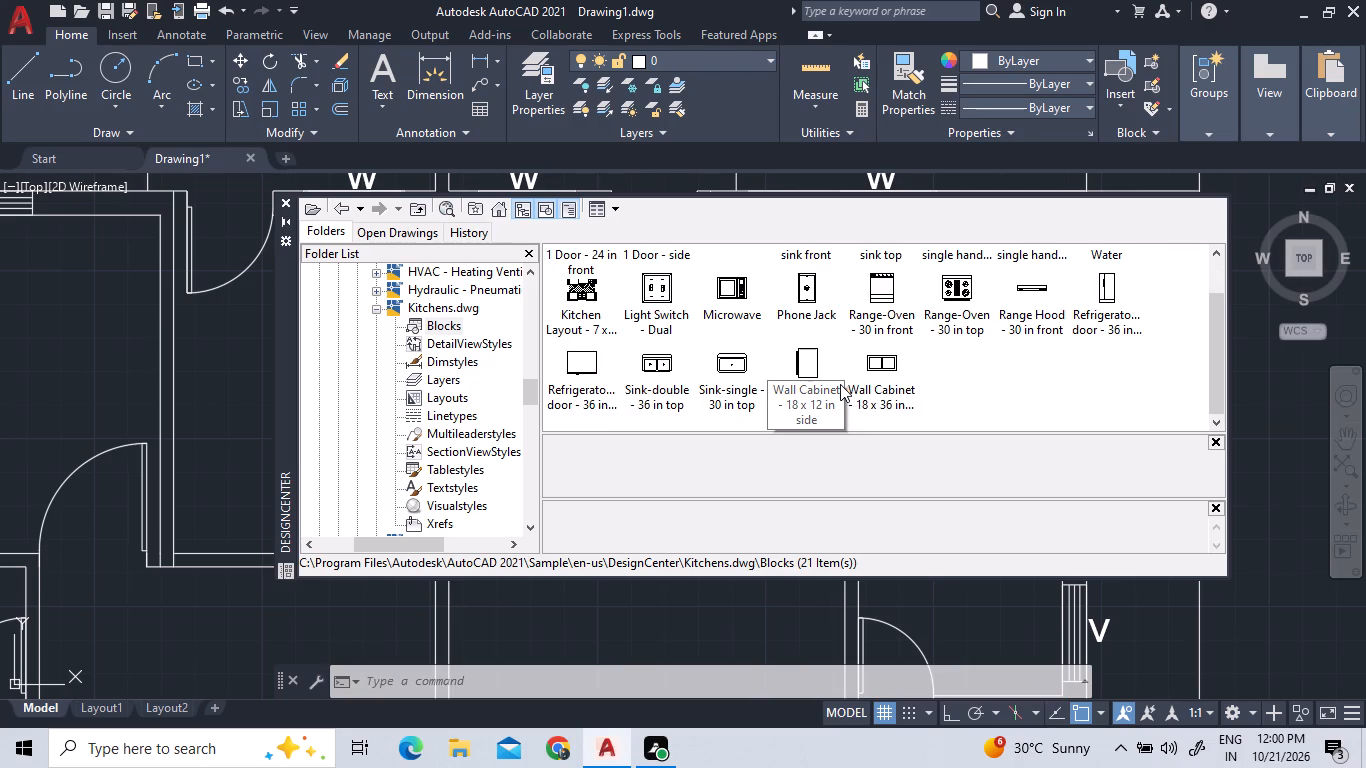
left_click_drag(809, 358, 373, 365)
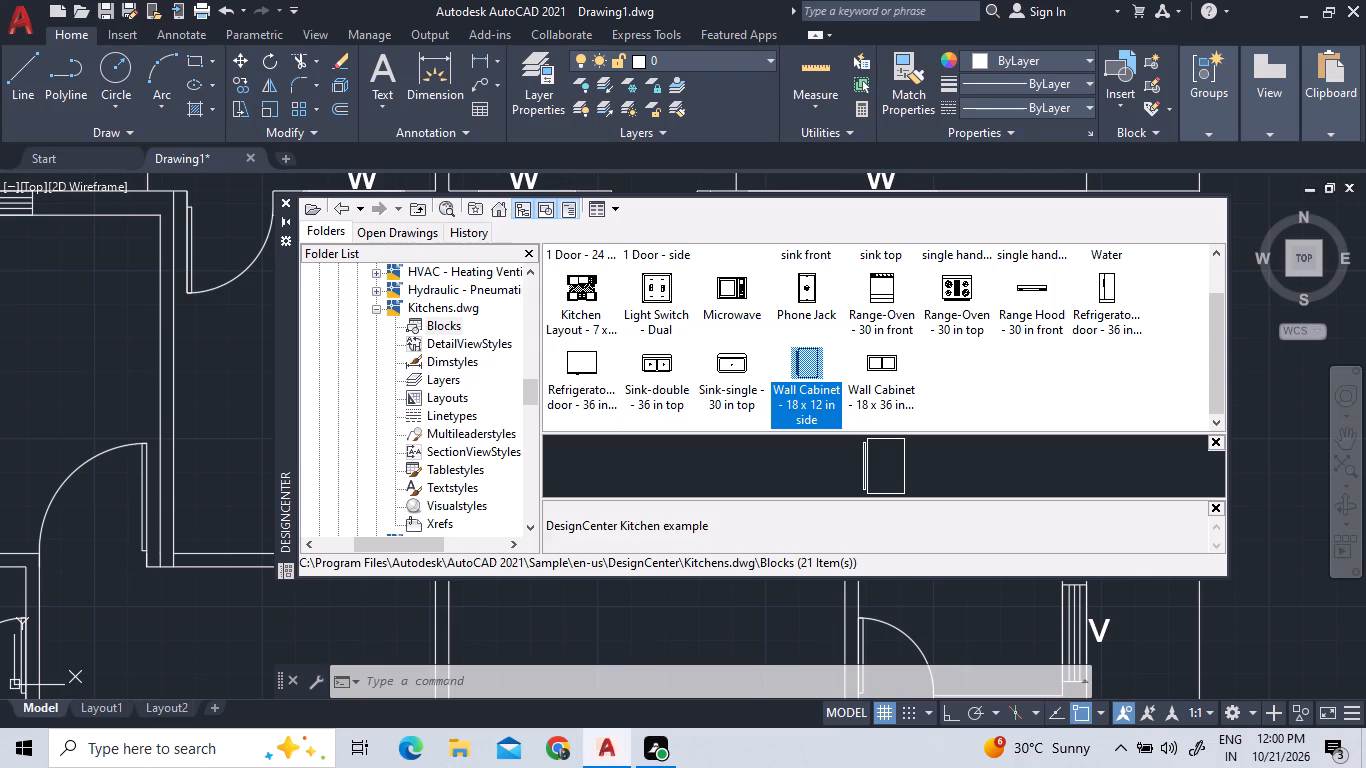
left_click_drag(373, 365, 229, 374)
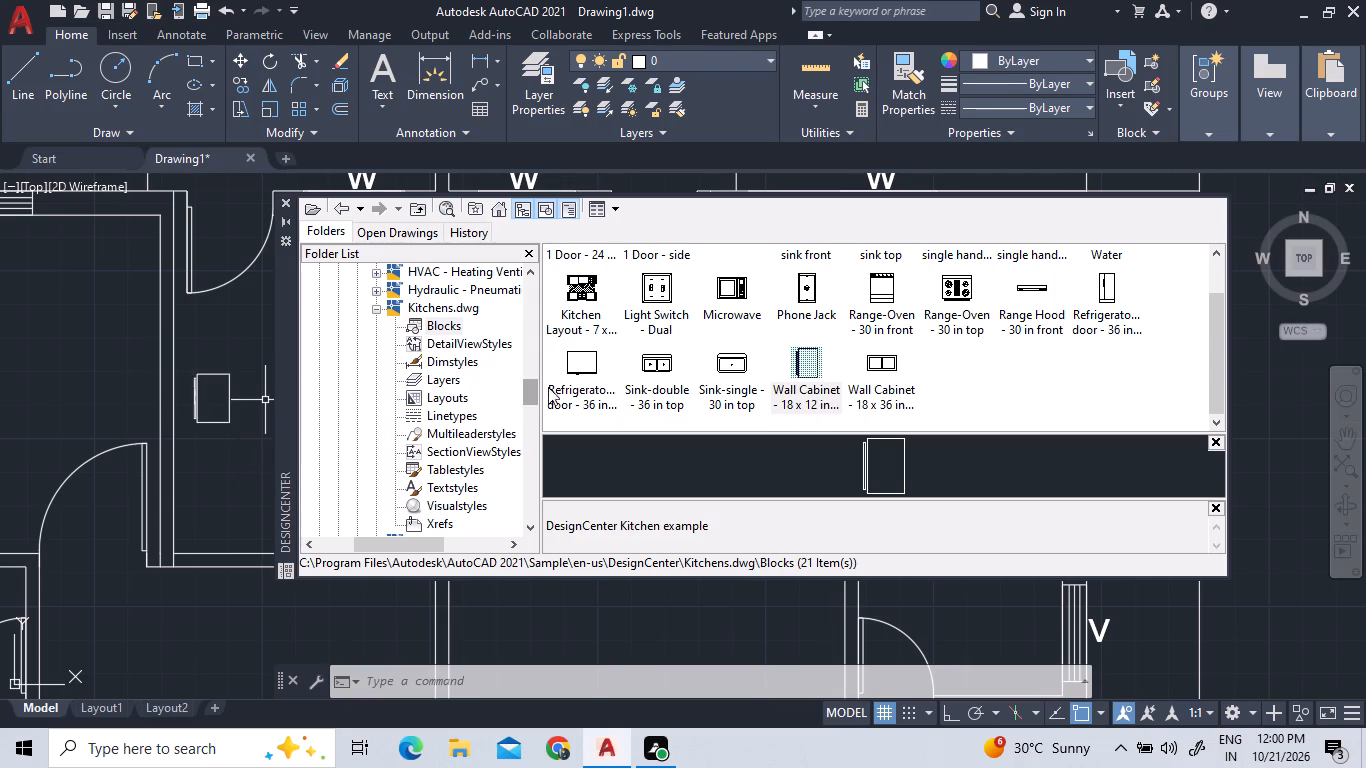
Insert the Refrigerator-2 door - 36 in top block in the left middle room, below the wall cabinet.
scroll(579, 384, "up", 3)
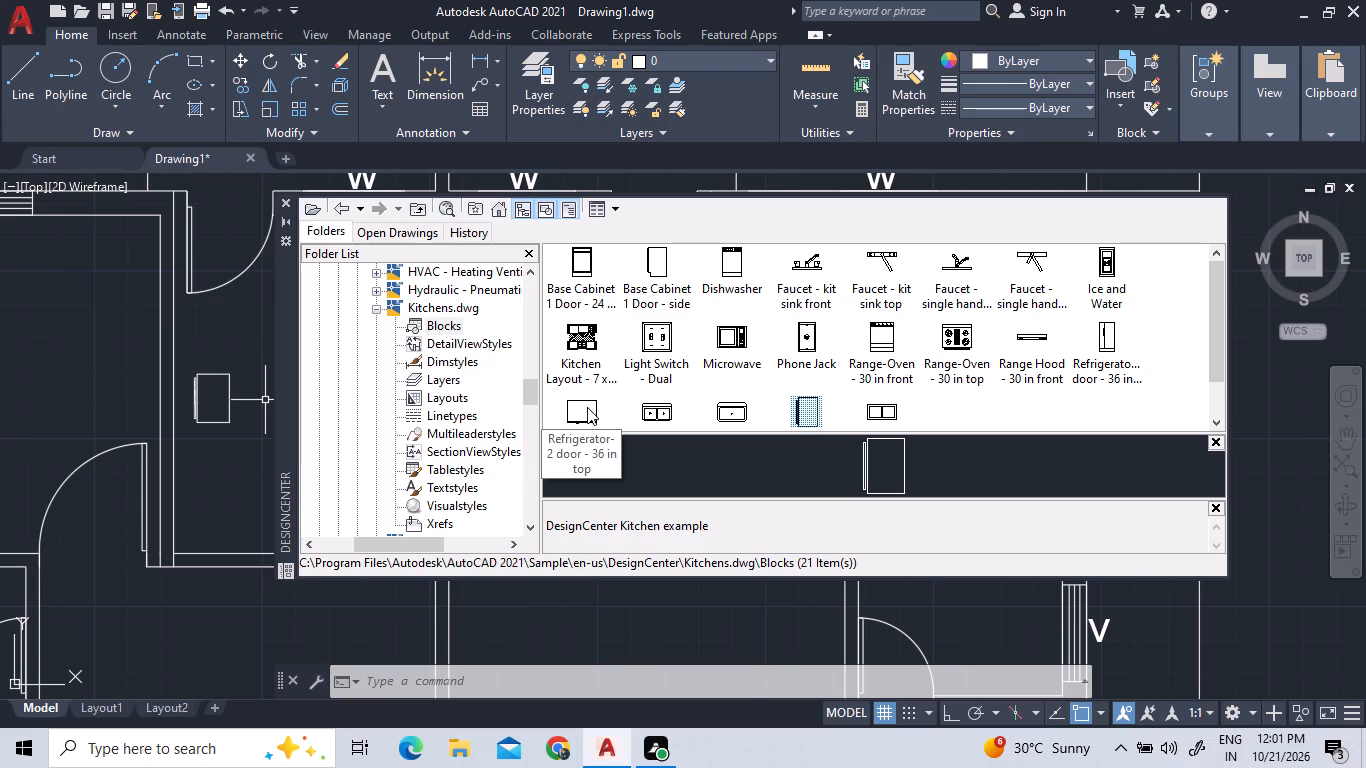
left_click_drag(587, 407, 563, 411)
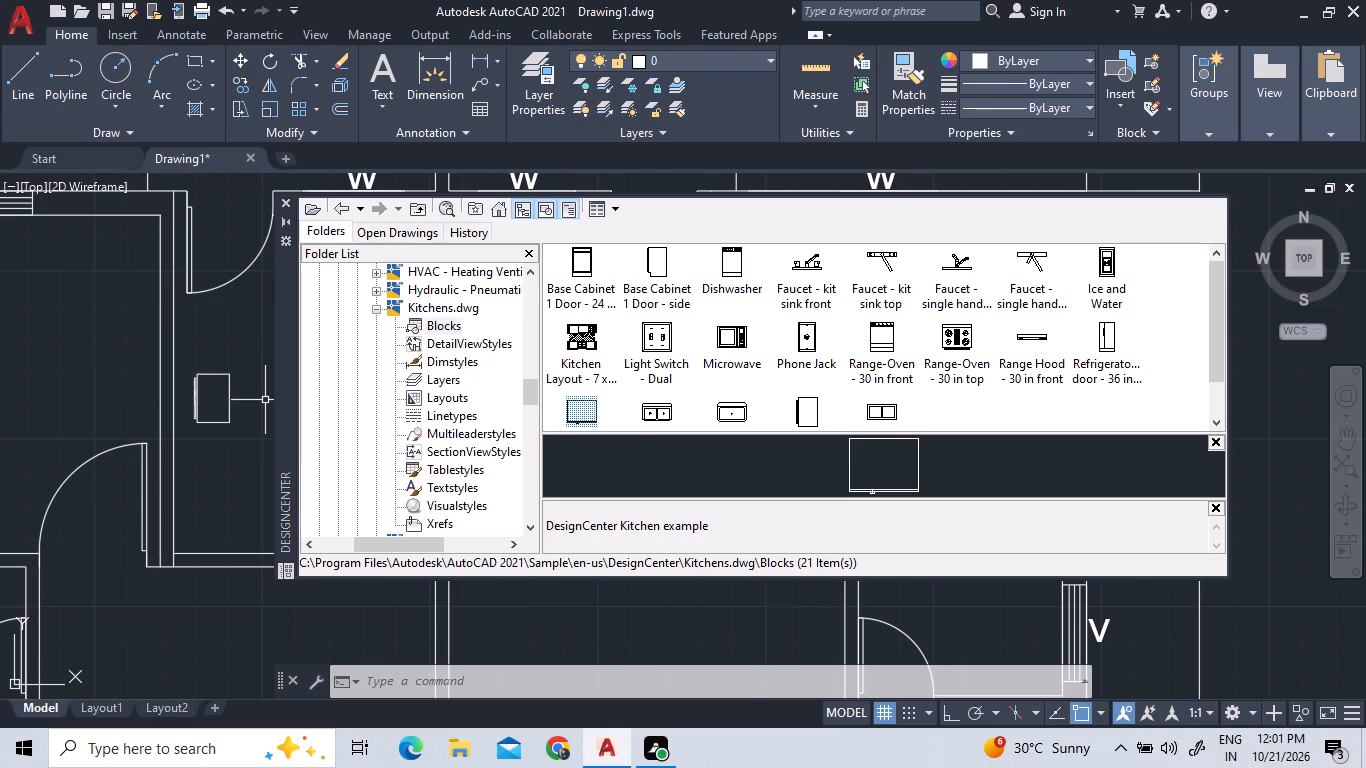
left_click_drag(563, 411, 185, 450)
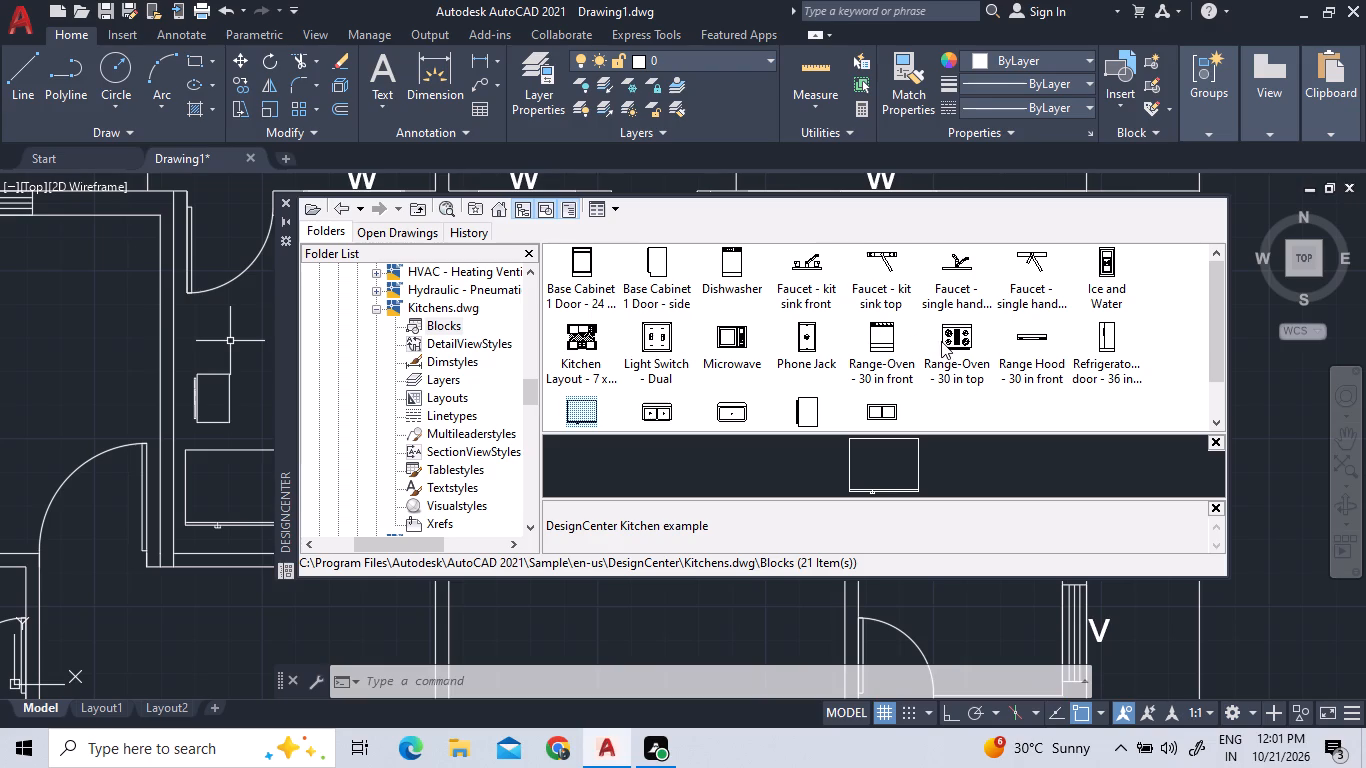
Insert the Range-Oven - 30 in top block in the upper left room.
left_click_drag(955, 340, 235, 318)
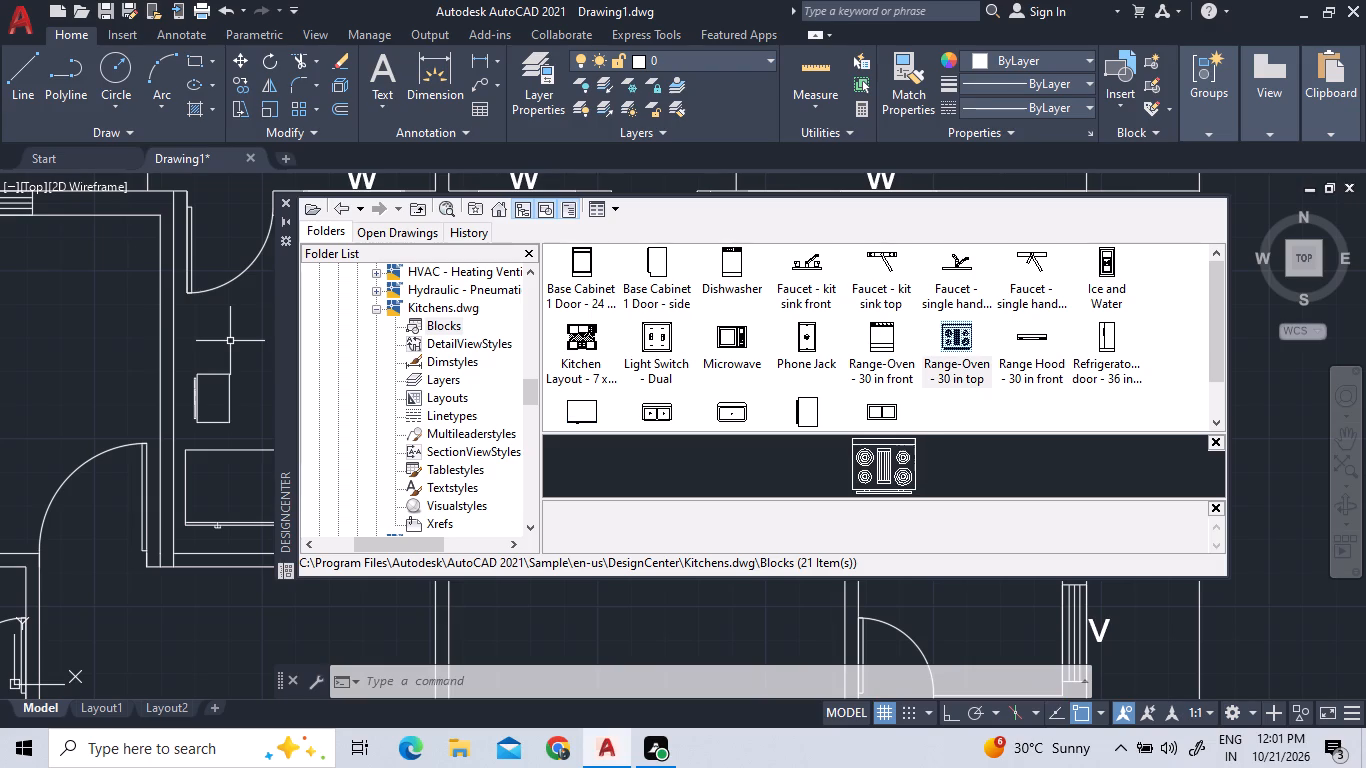
left_click_drag(235, 318, 17, 306)
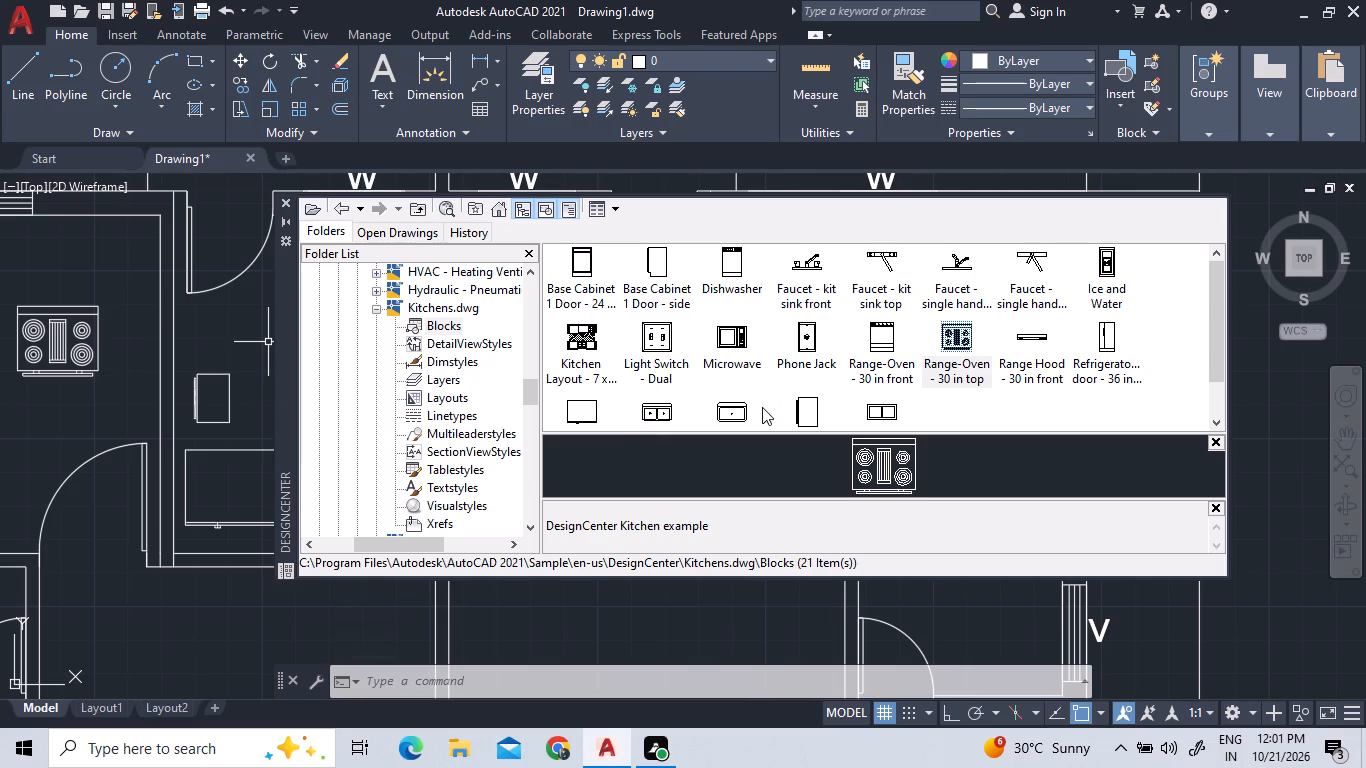
Insert the Sink-single - 30 in top block below the upper left room's door, with the Faucet - single handle front block on its back edge.
left_click_drag(718, 414, 115, 372)
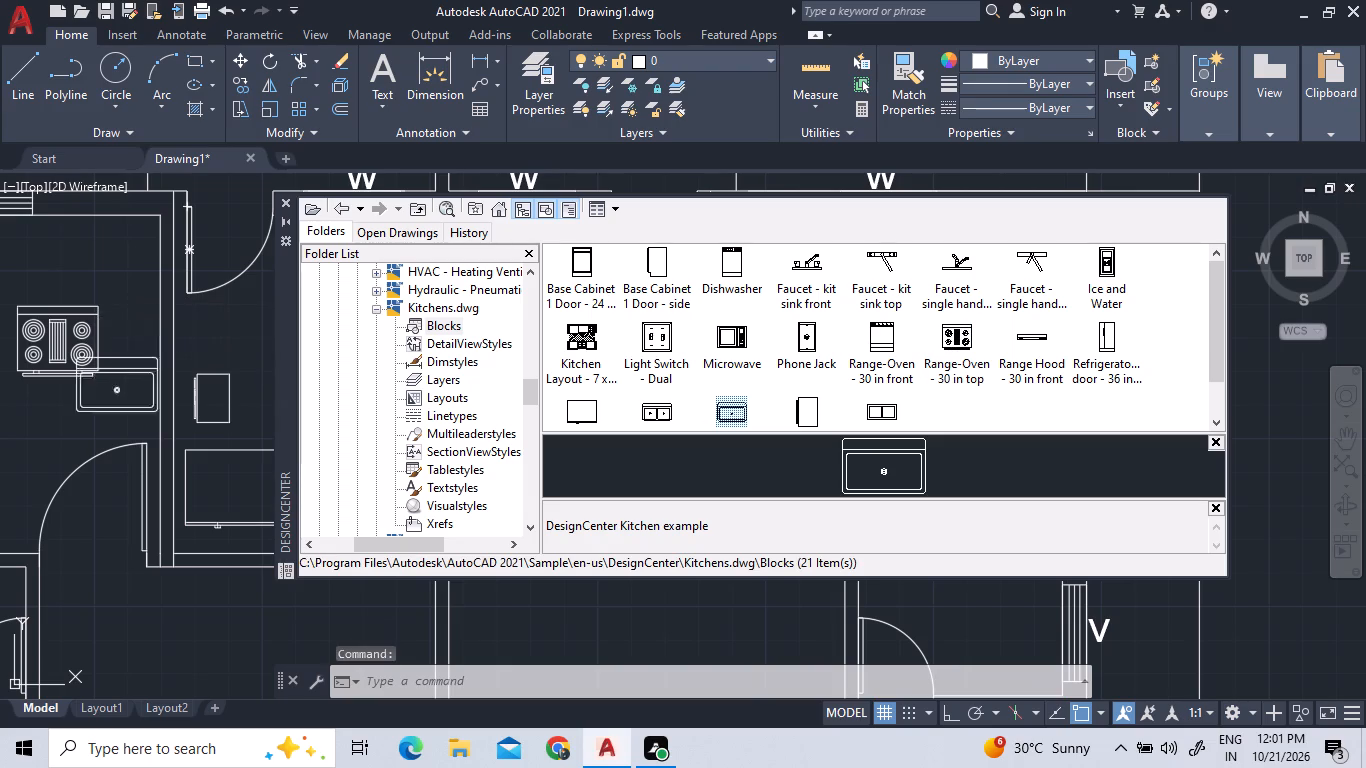
left_click_drag(115, 372, 102, 593)
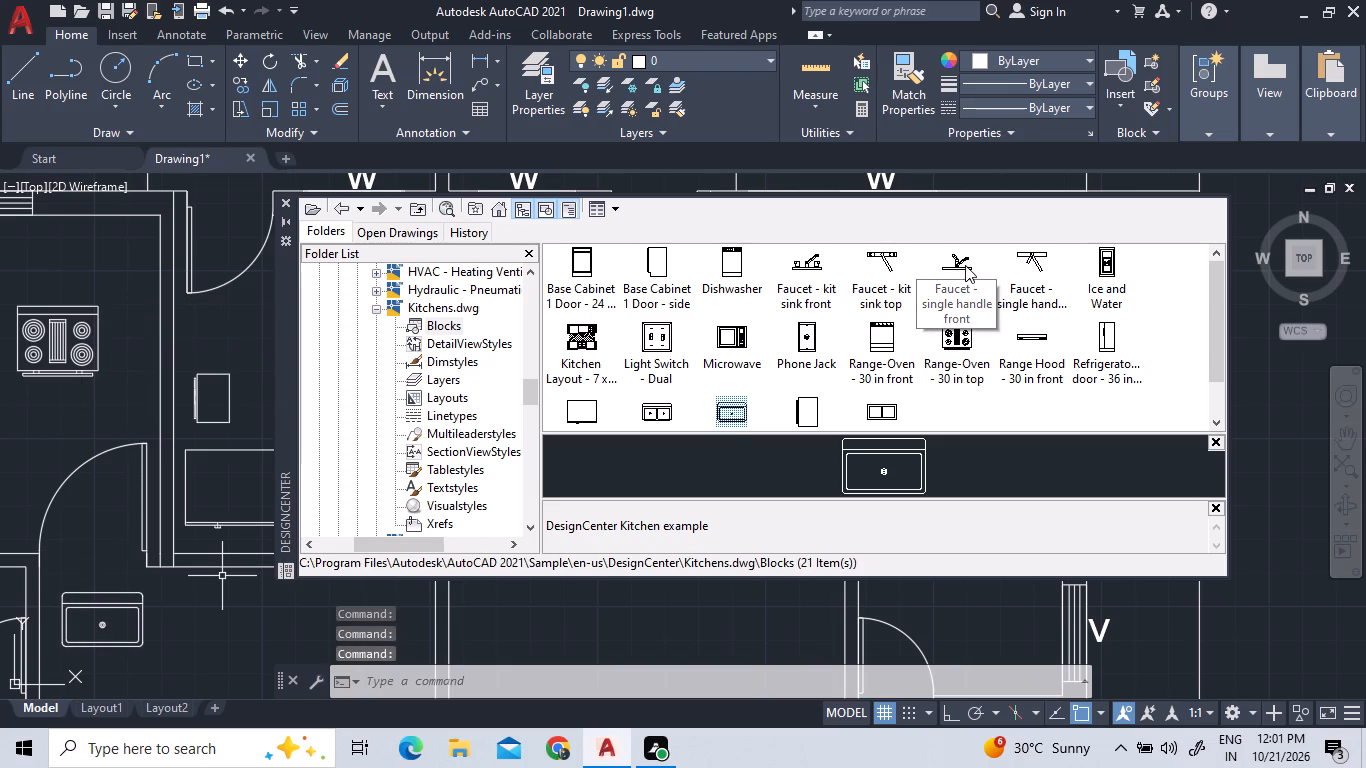
left_click_drag(957, 261, 72, 590)
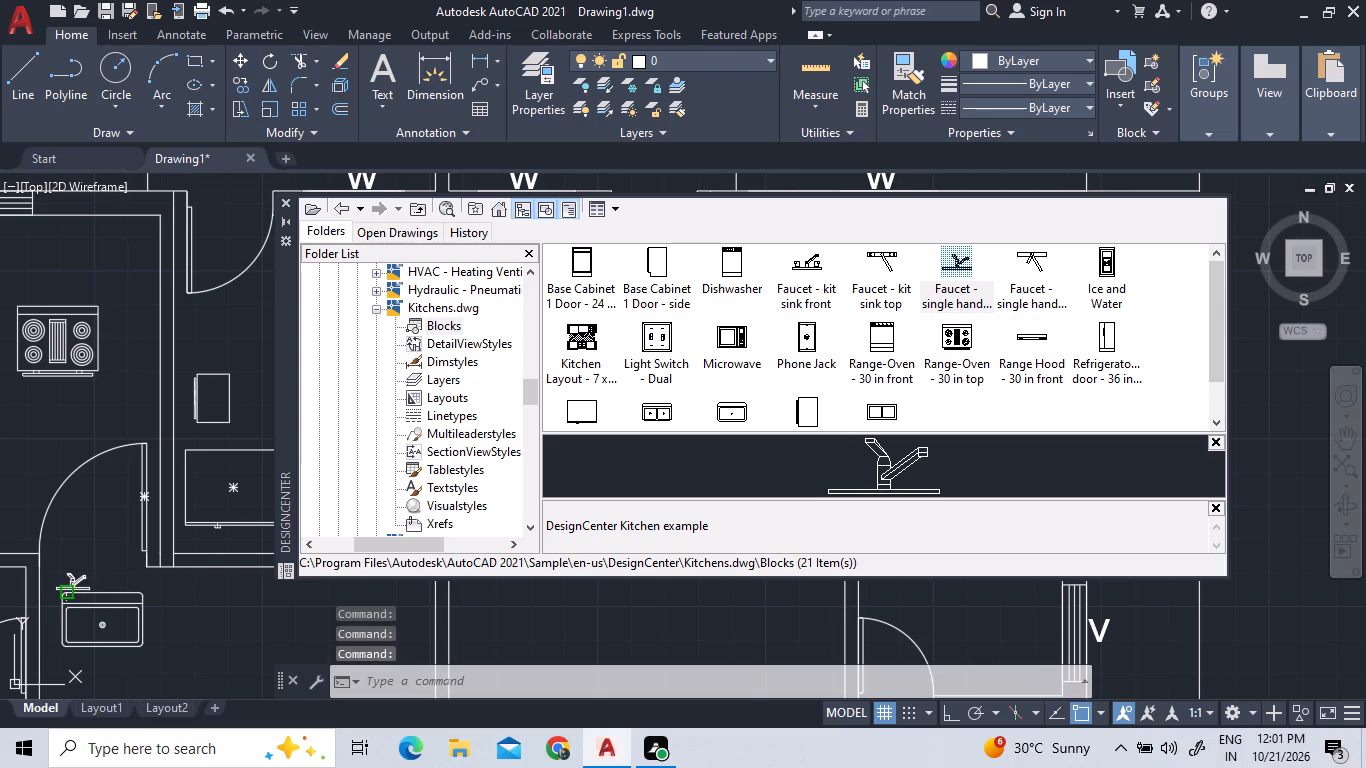
left_click_drag(72, 590, 98, 597)
Select the faucet above the sink and close DesignCenter.
left_click_drag(101, 584, 93, 605)
right_click(104, 544)
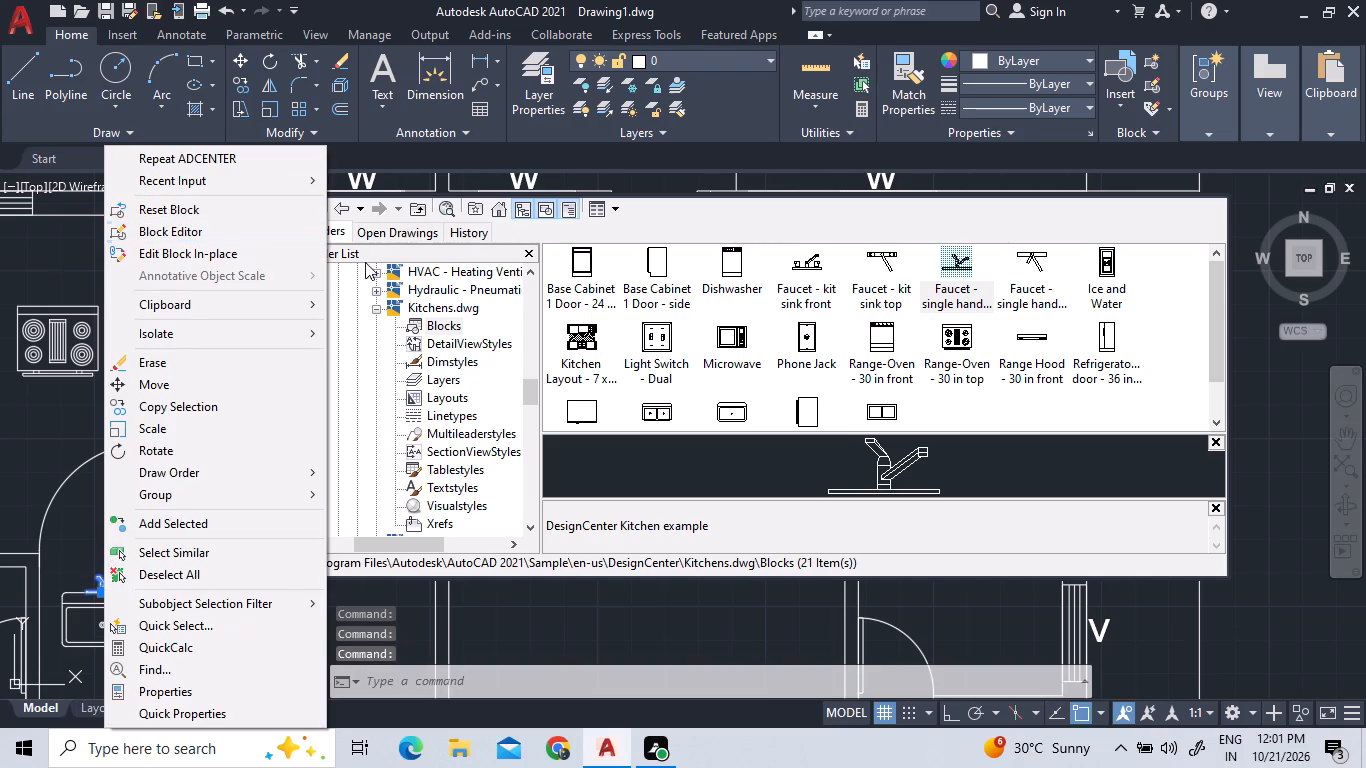
left_click(1261, 569)
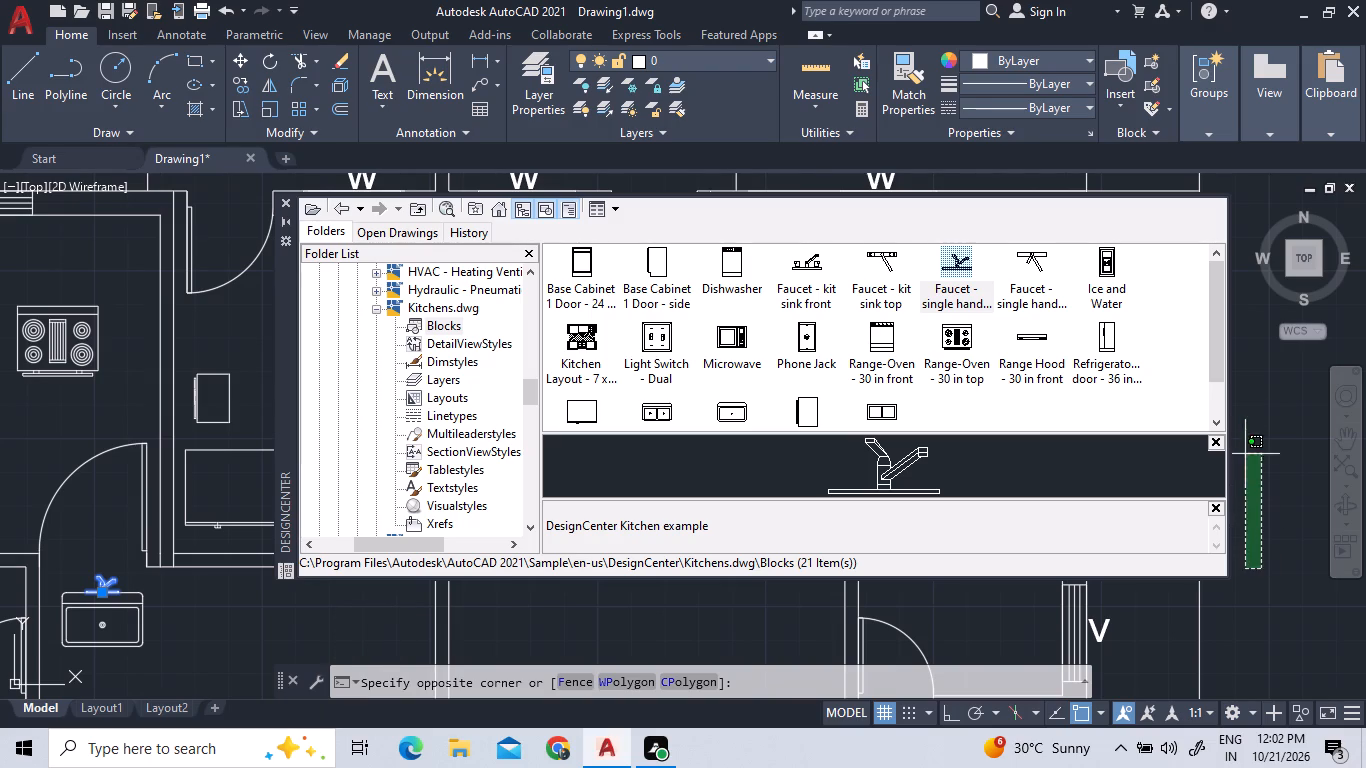
left_click(1267, 520)
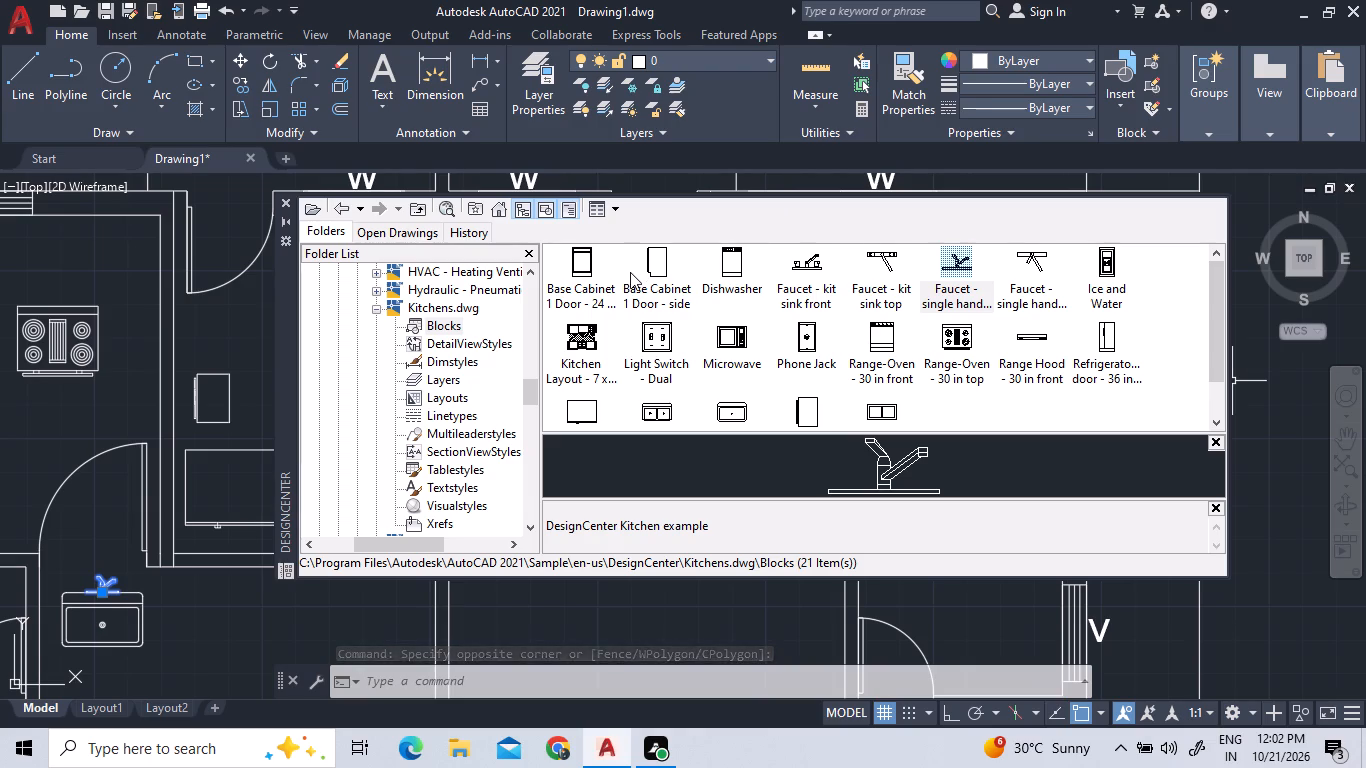
left_click(287, 197)
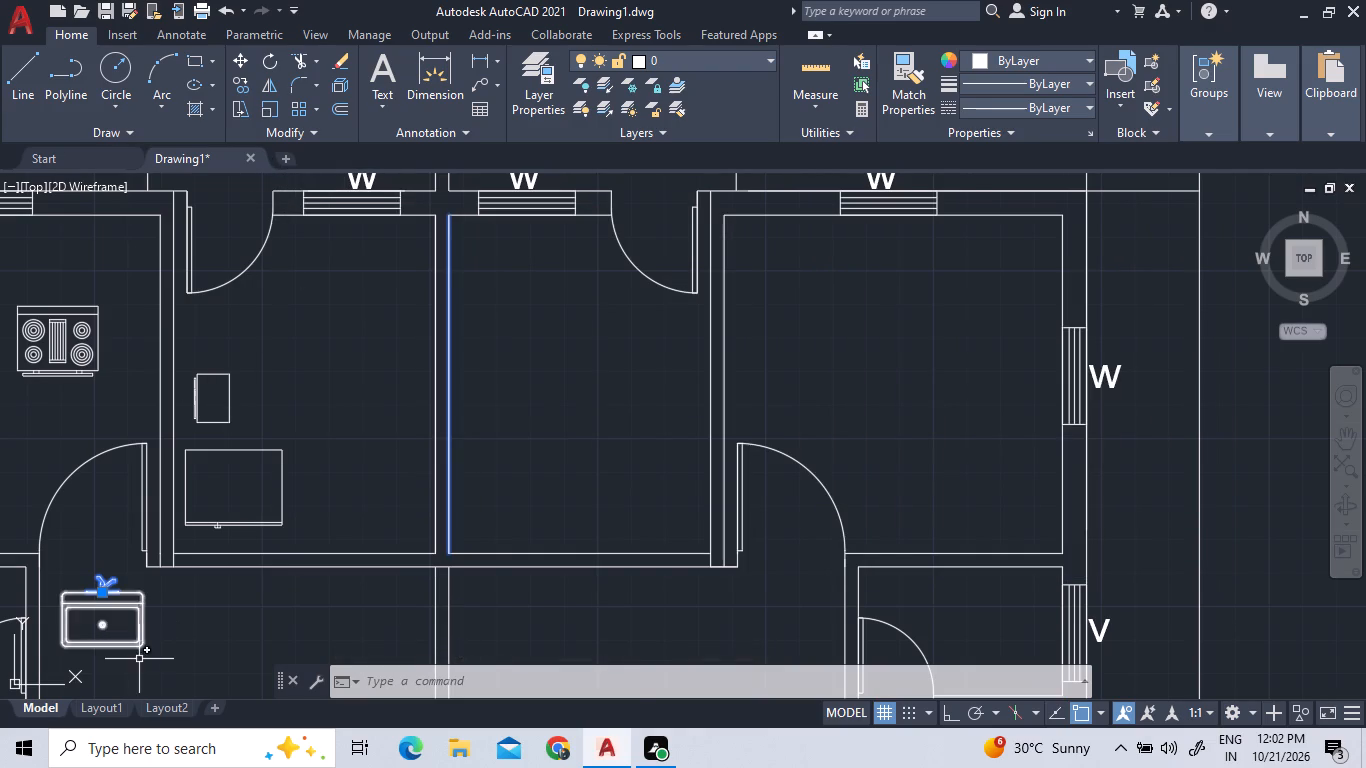
Copy the sink with its faucet from the drain to the left middle room's top wall, under the W window.
left_click(143, 659)
left_click(74, 566)
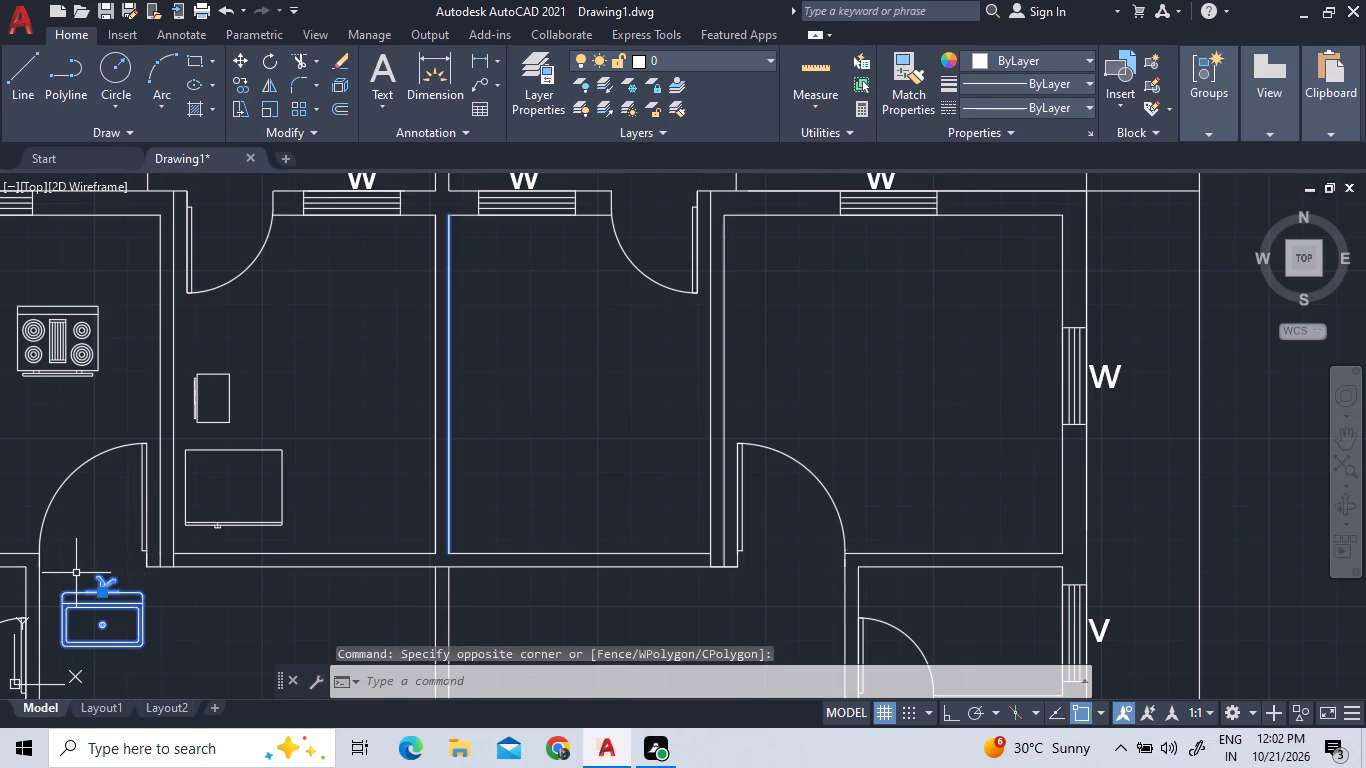
right_click(160, 636)
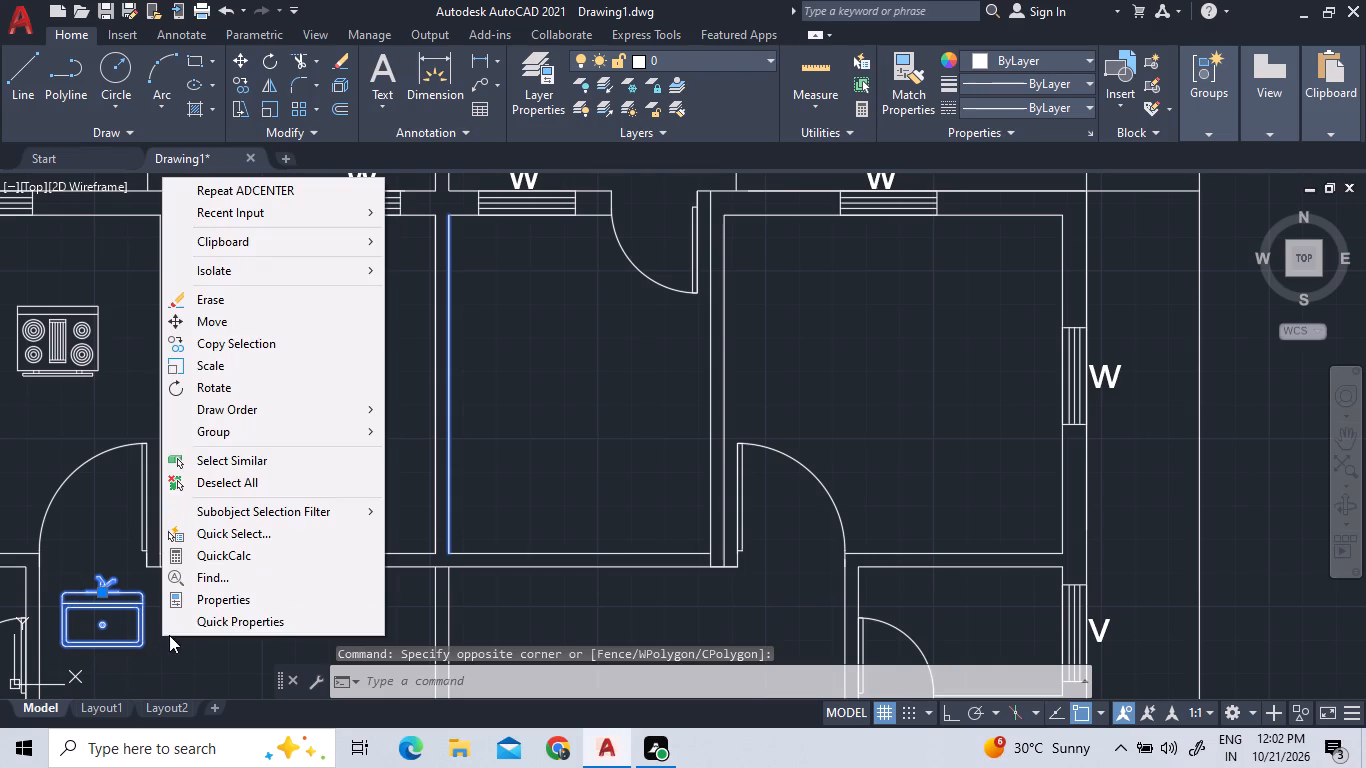
left_click(308, 345)
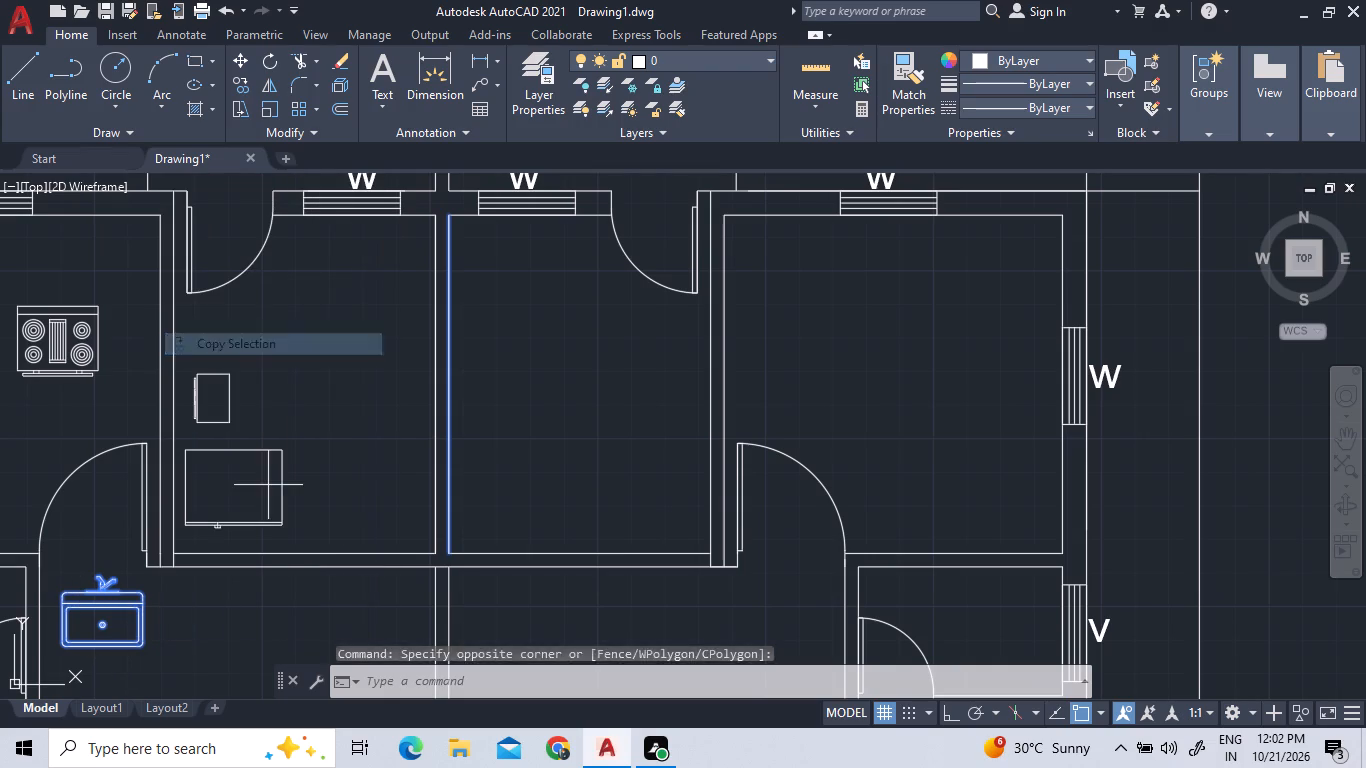
left_click(99, 625)
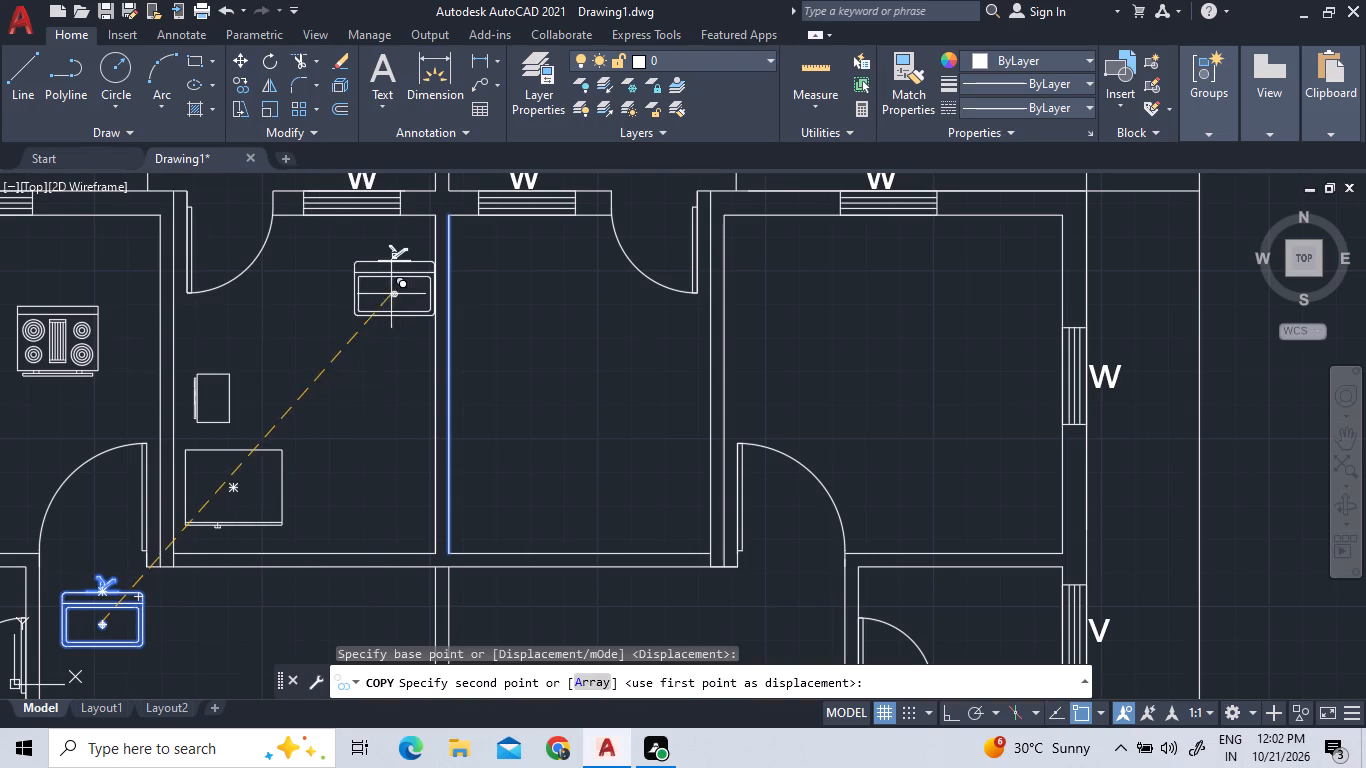
scroll(371, 341, "down", 1)
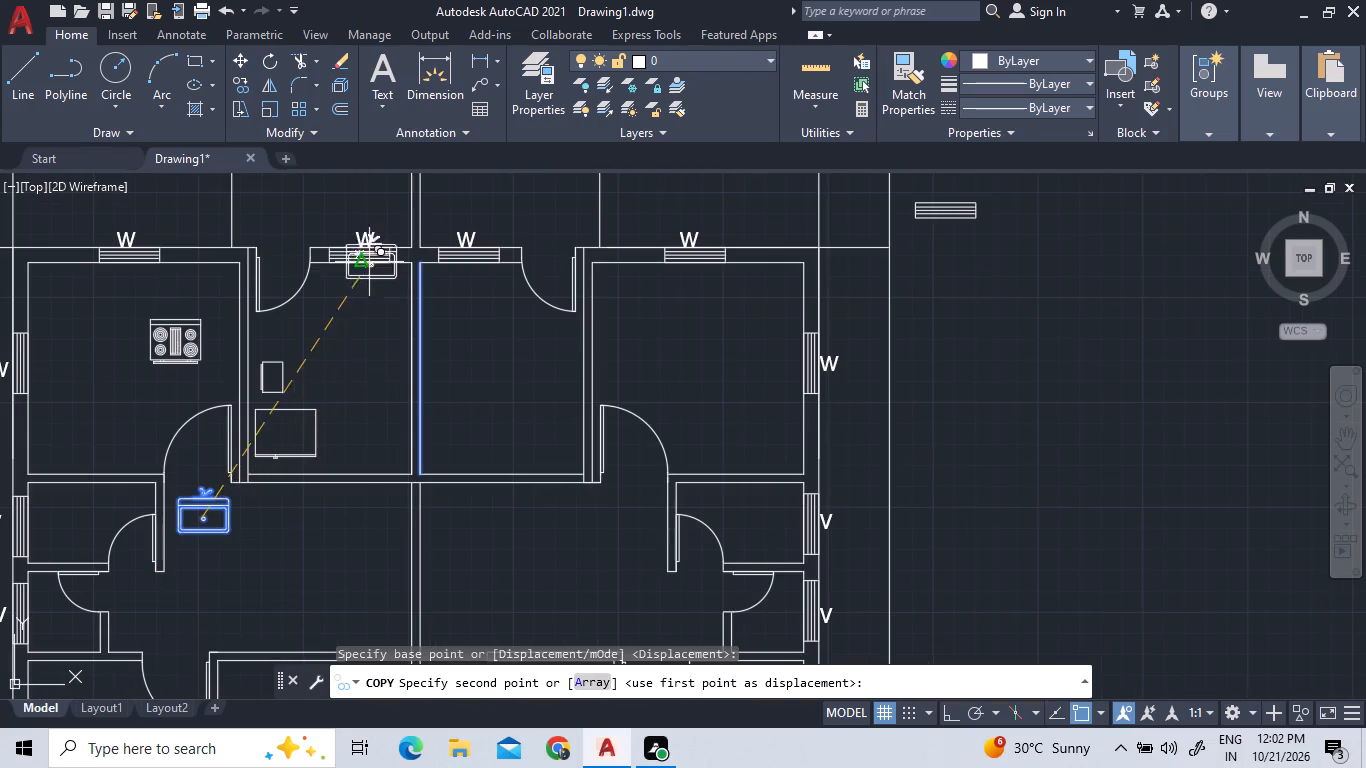
scroll(370, 245, "up", 3)
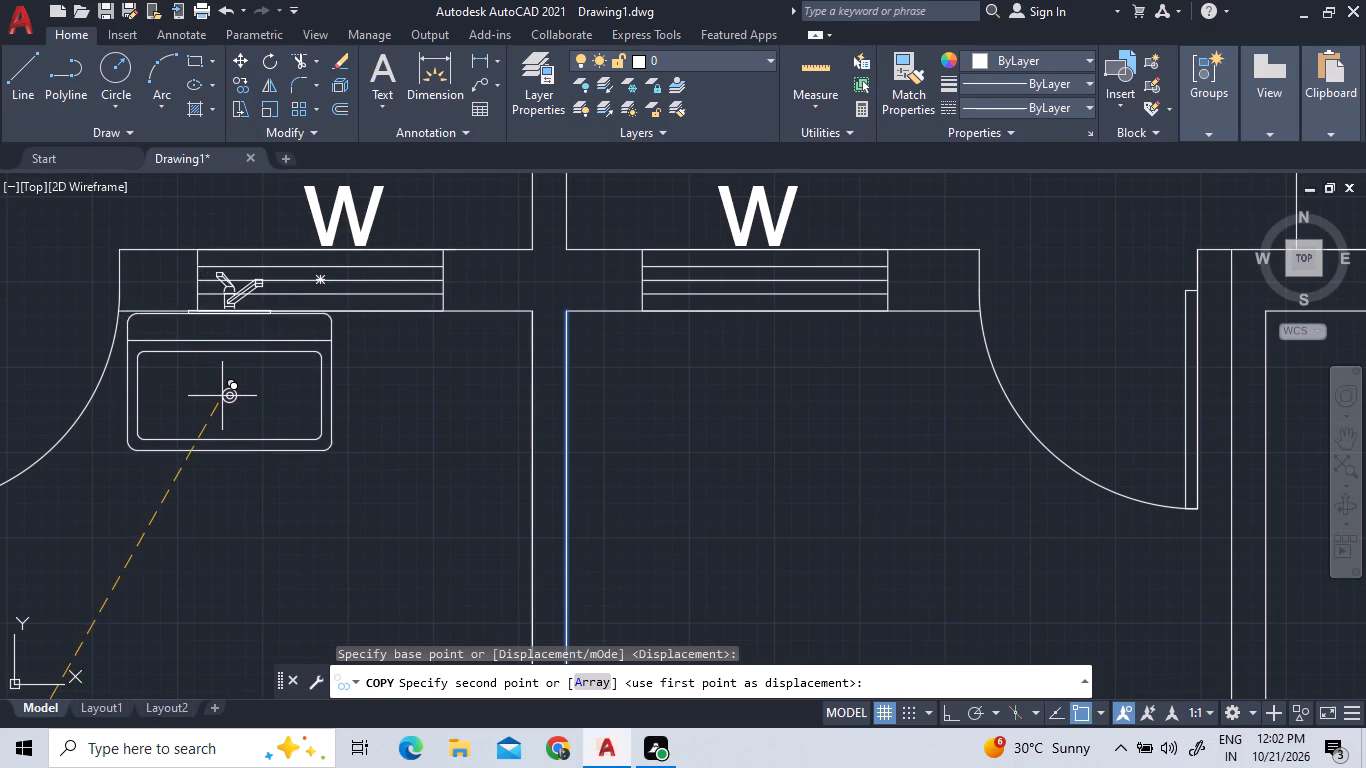
scroll(224, 394, "up", 2)
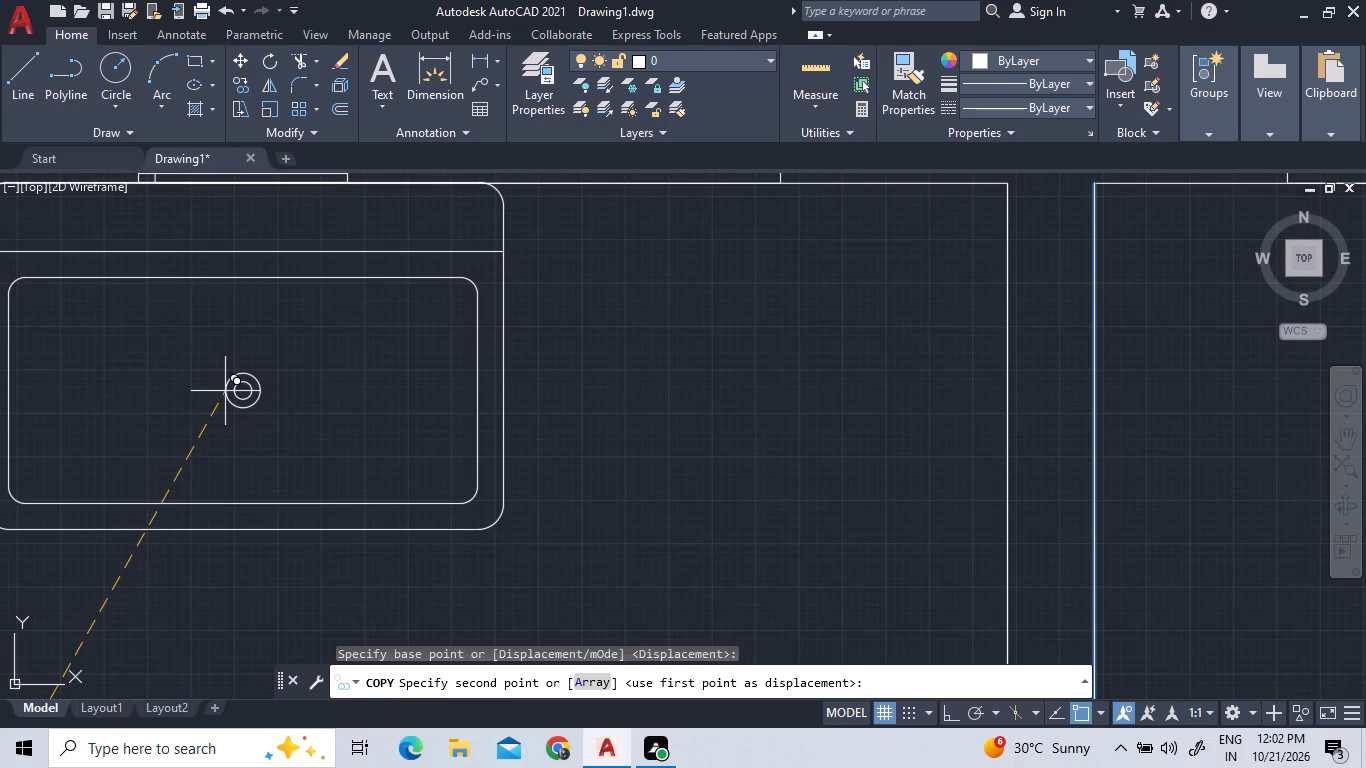
left_click(226, 394)
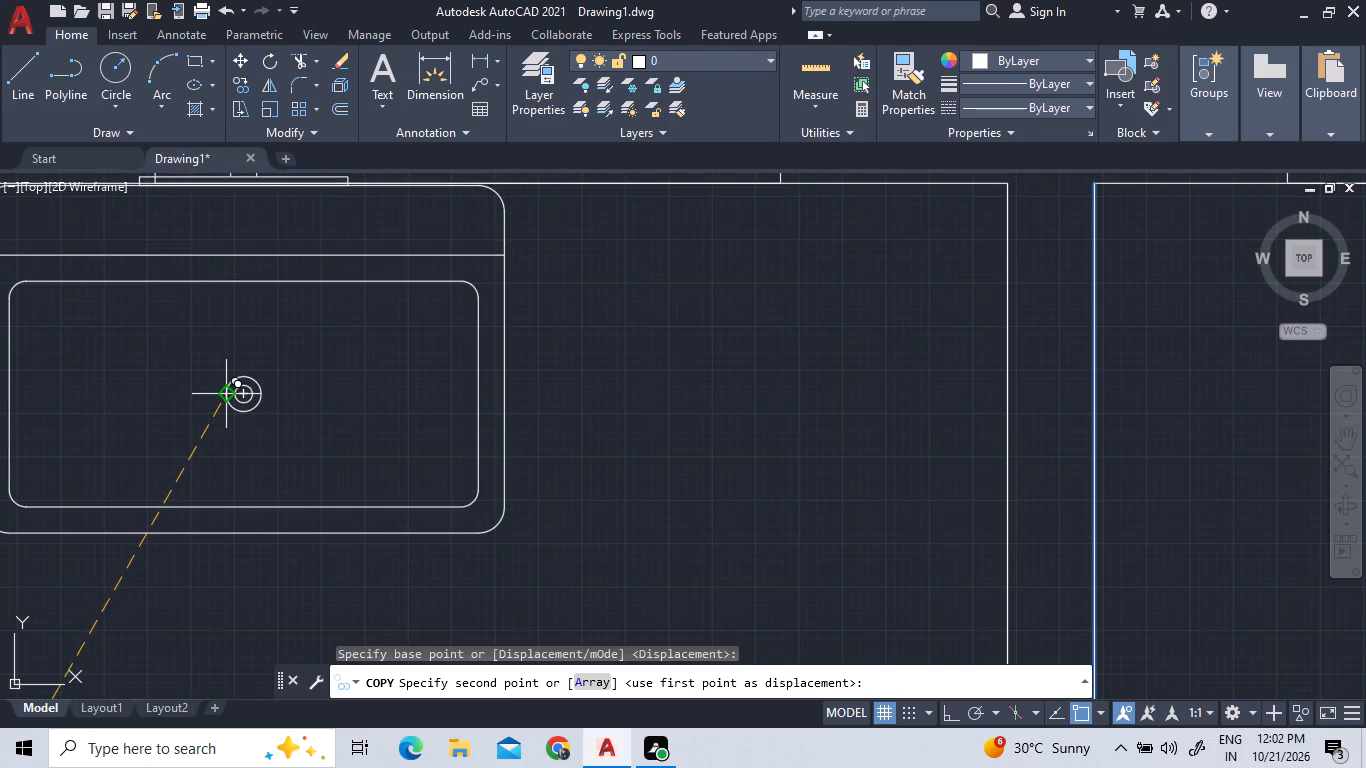
Place another copy of the sink with its faucet against the right middle room's top wall, under the W window, and finish copying.
scroll(226, 412, "down", 3)
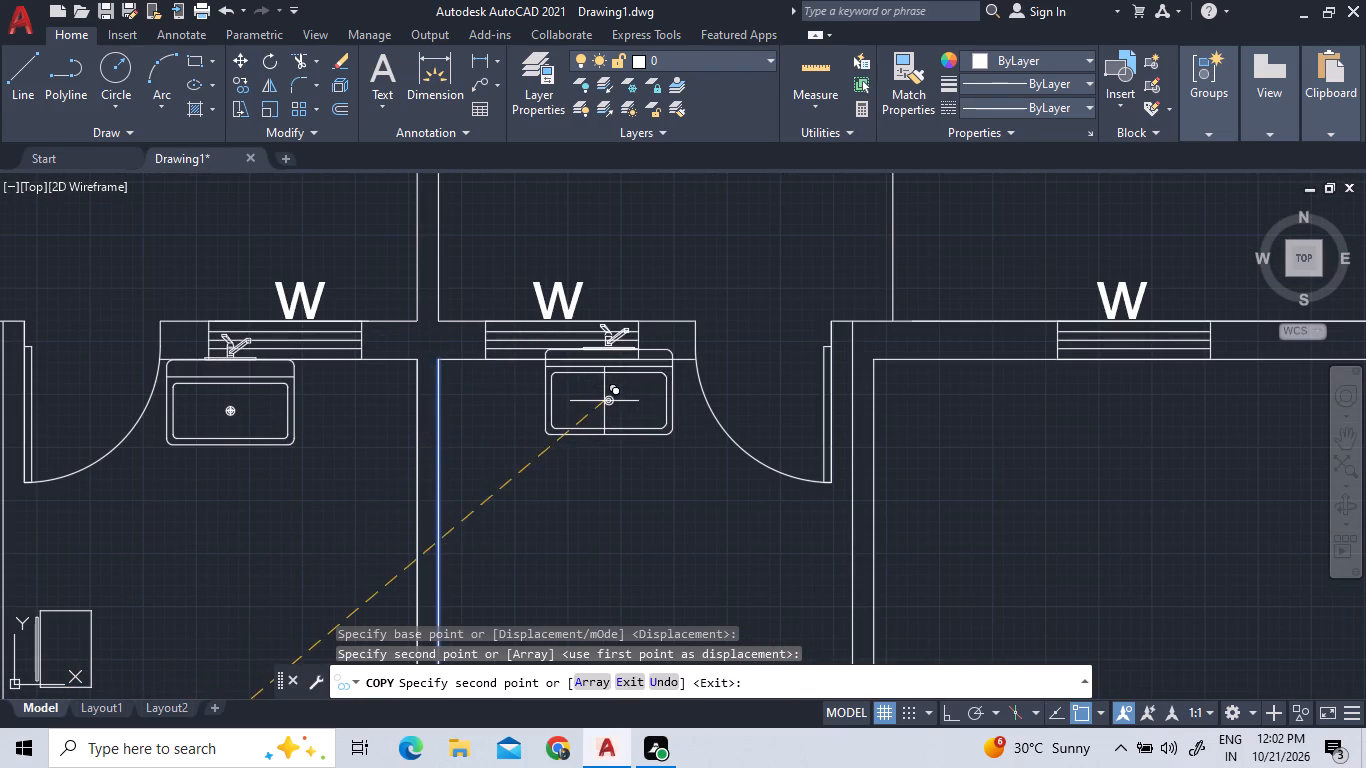
scroll(604, 401, "up", 6)
scroll(606, 407, "down", 2)
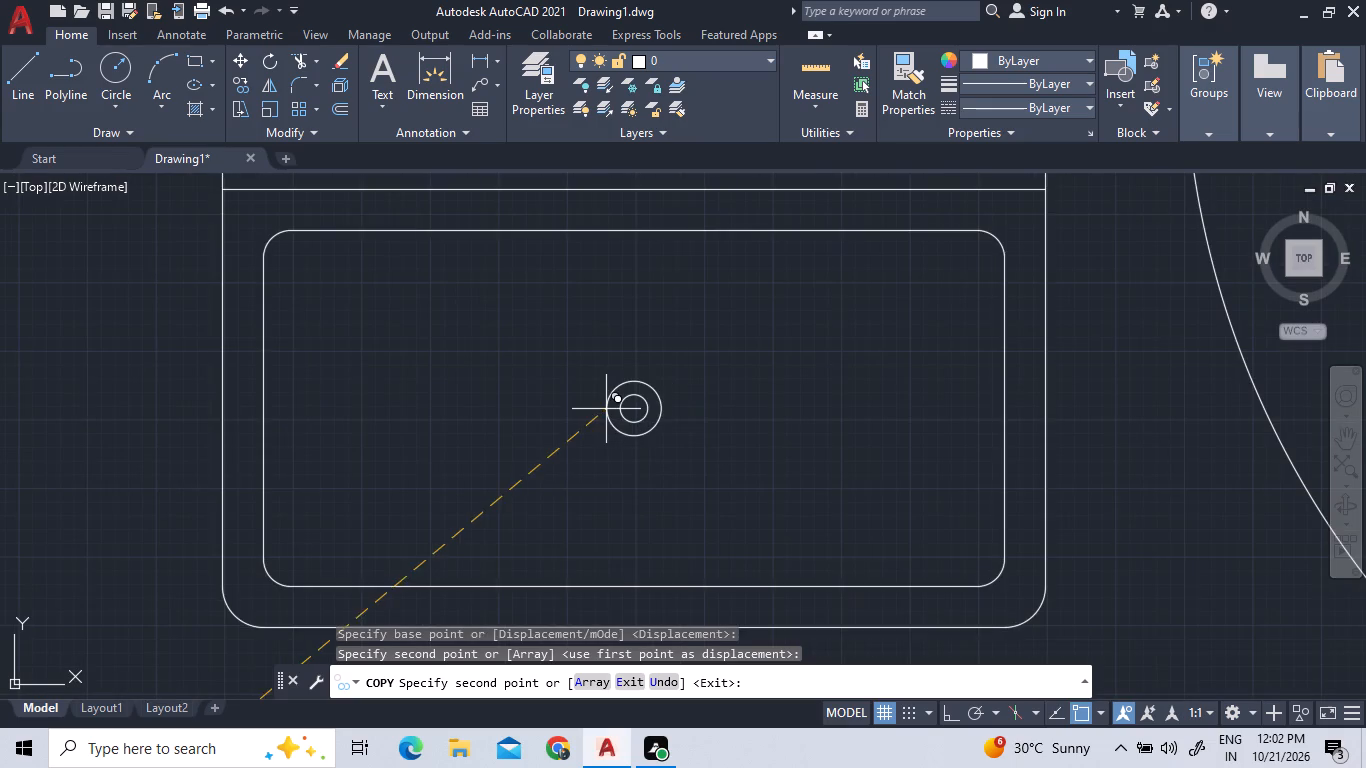
scroll(611, 421, "down", 1)
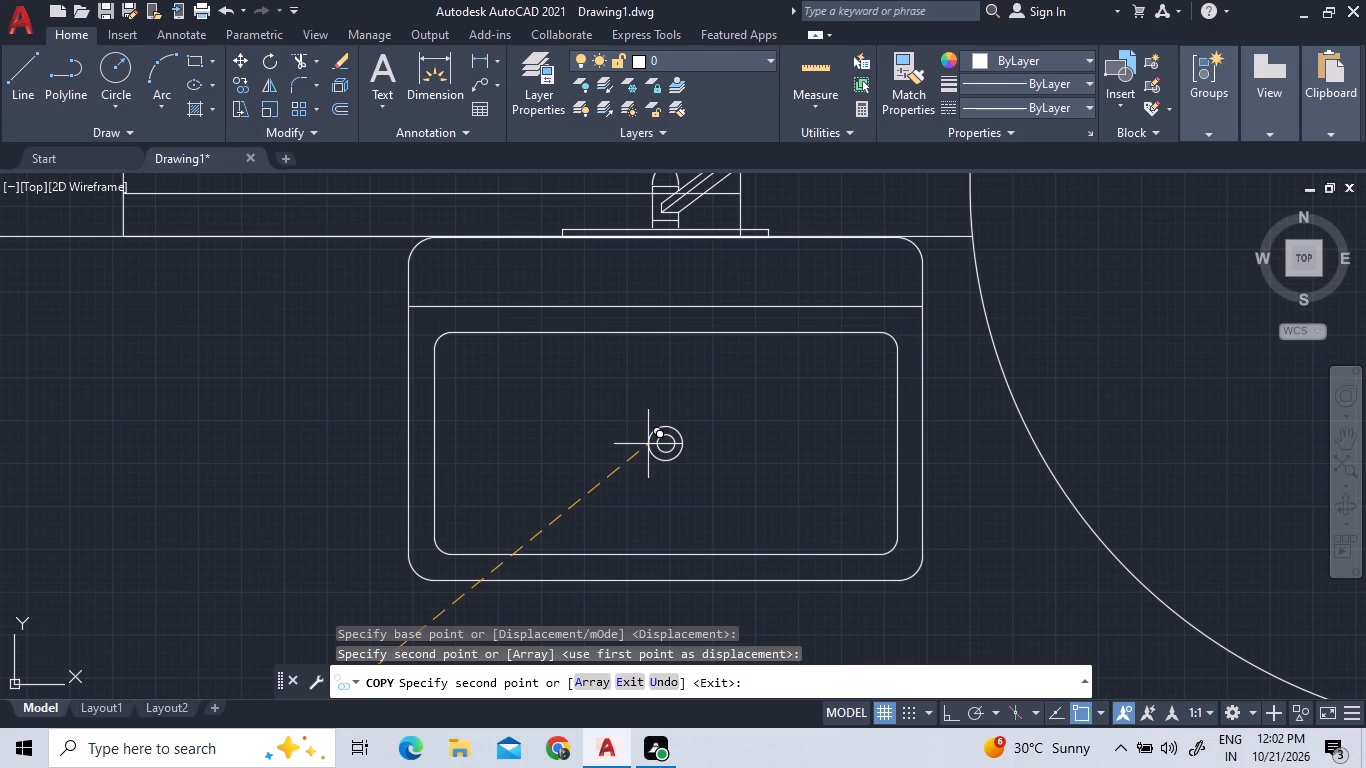
left_click(648, 444)
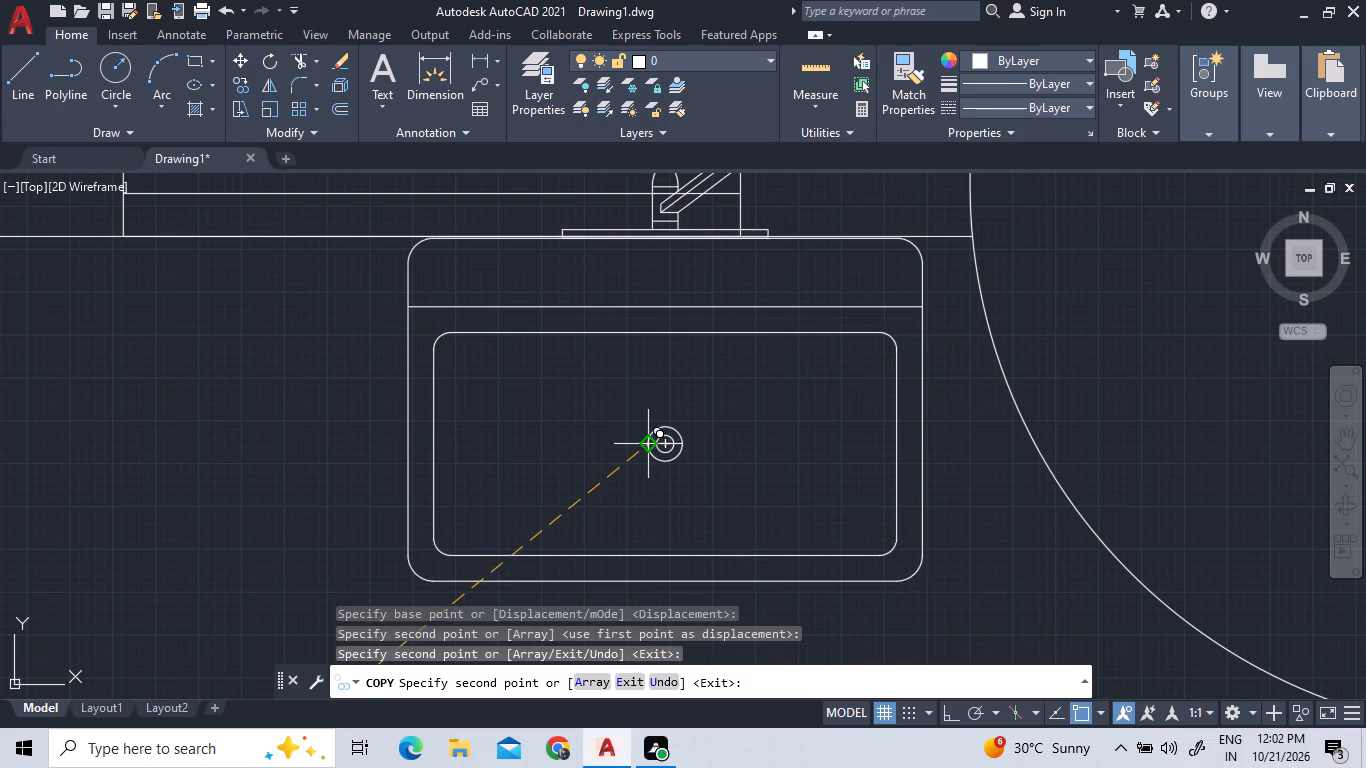
scroll(648, 444, "down", 2)
scroll(396, 326, "down", 2)
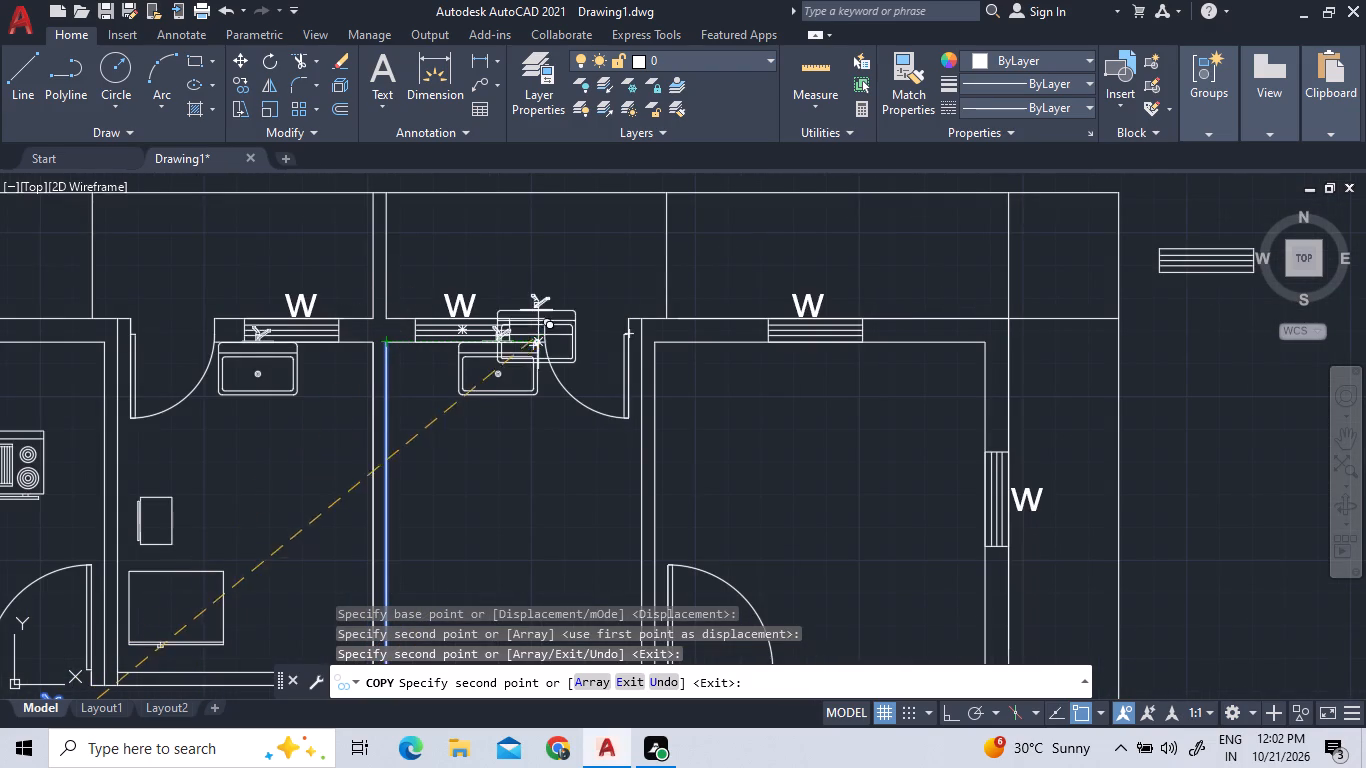
right_click(743, 443)
left_click(791, 464)
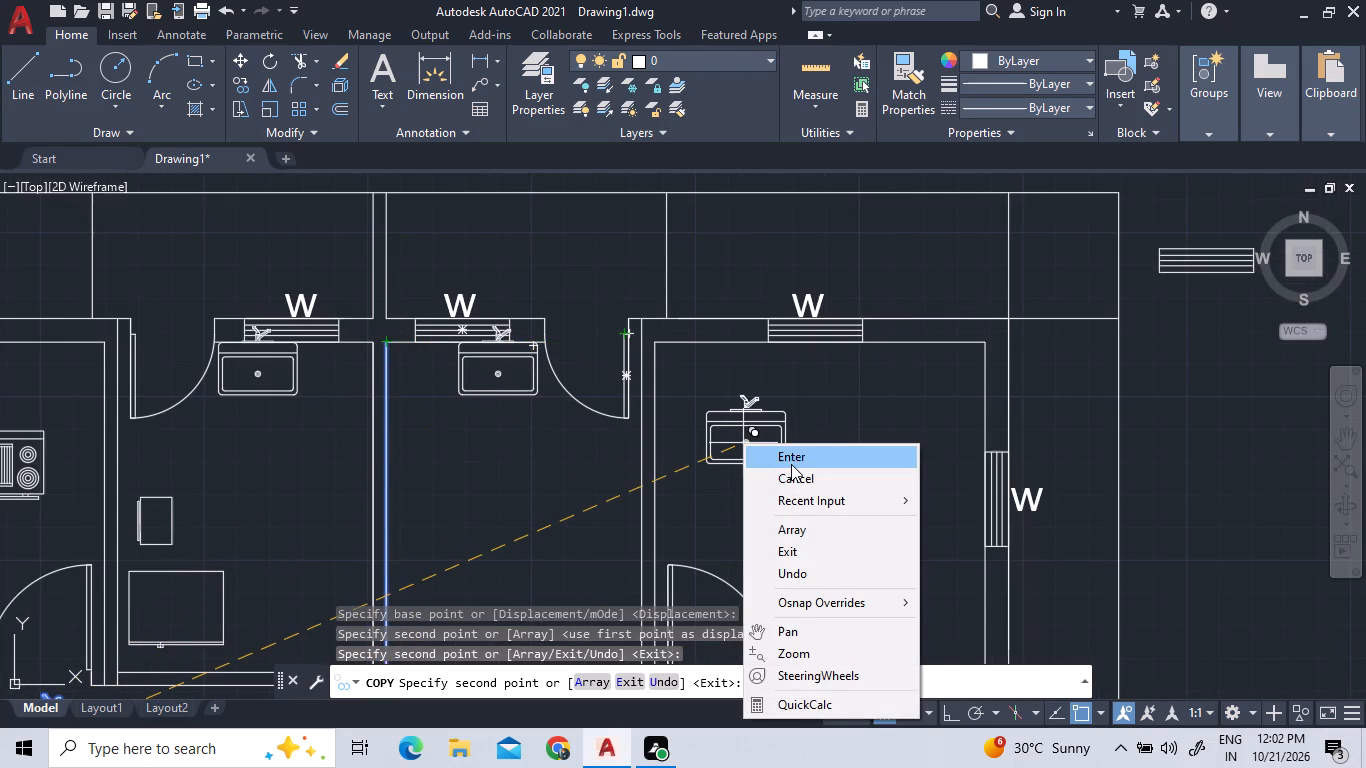
Erase the small rectangular block above the refrigerator in the left middle room.
left_click(191, 536)
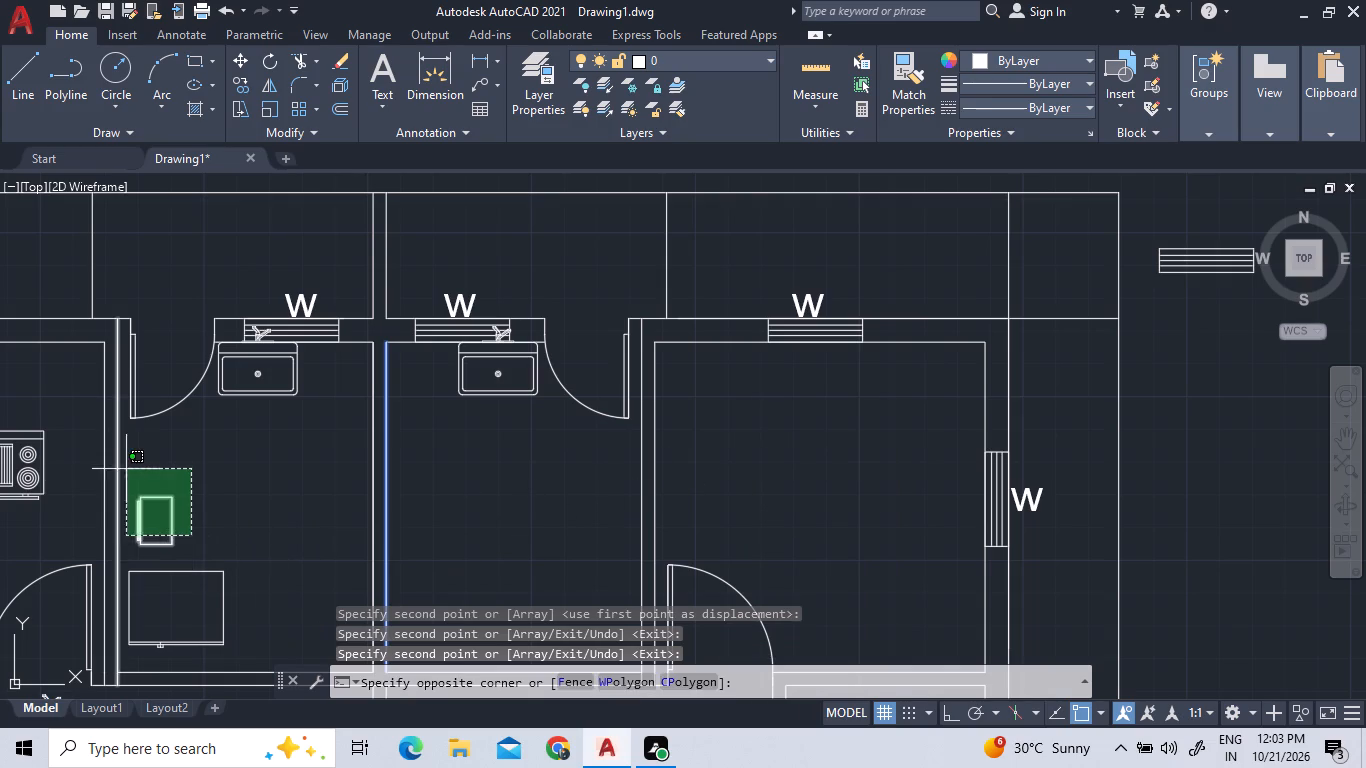
left_click(145, 477)
key("Delete")
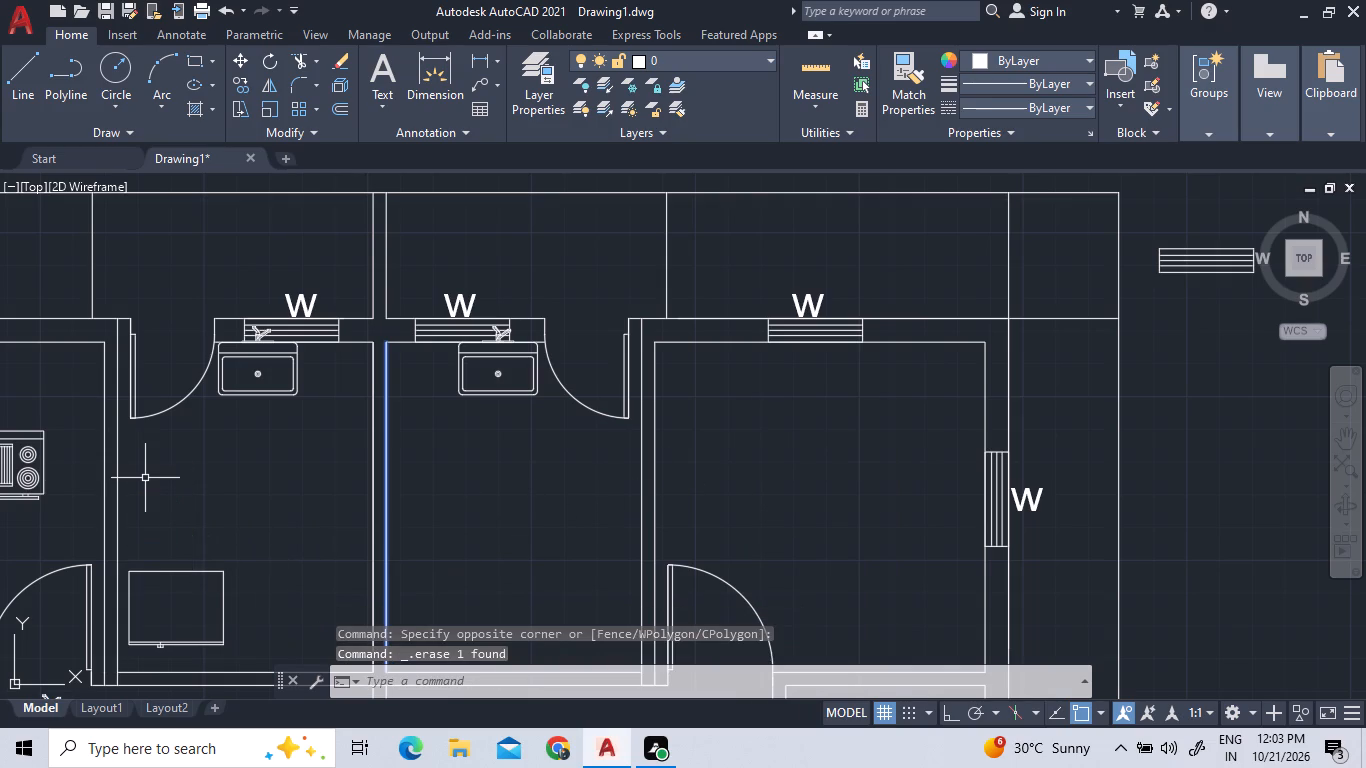
Rotate the refrigerator block in the left middle room a quarter turn clockwise about its upper right corner.
left_click(248, 620)
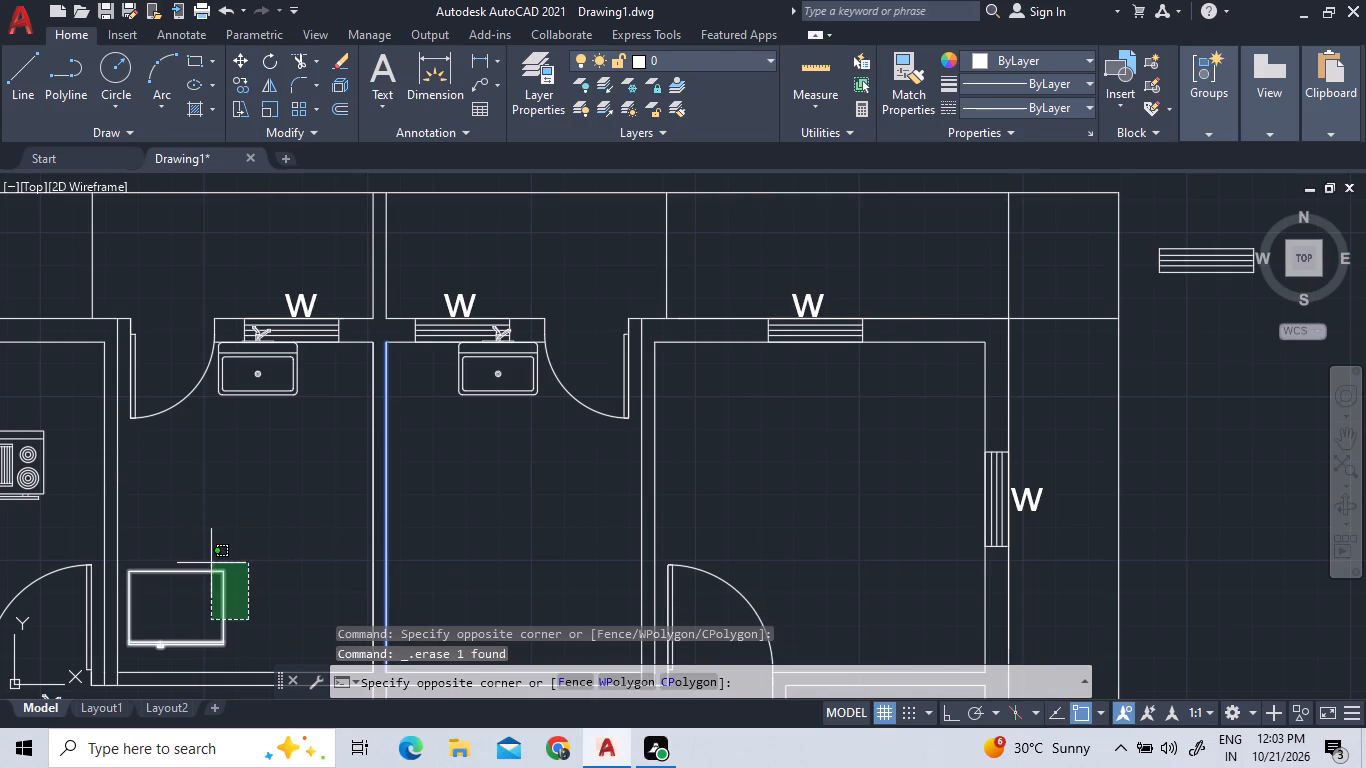
left_click(211, 562)
right_click(258, 539)
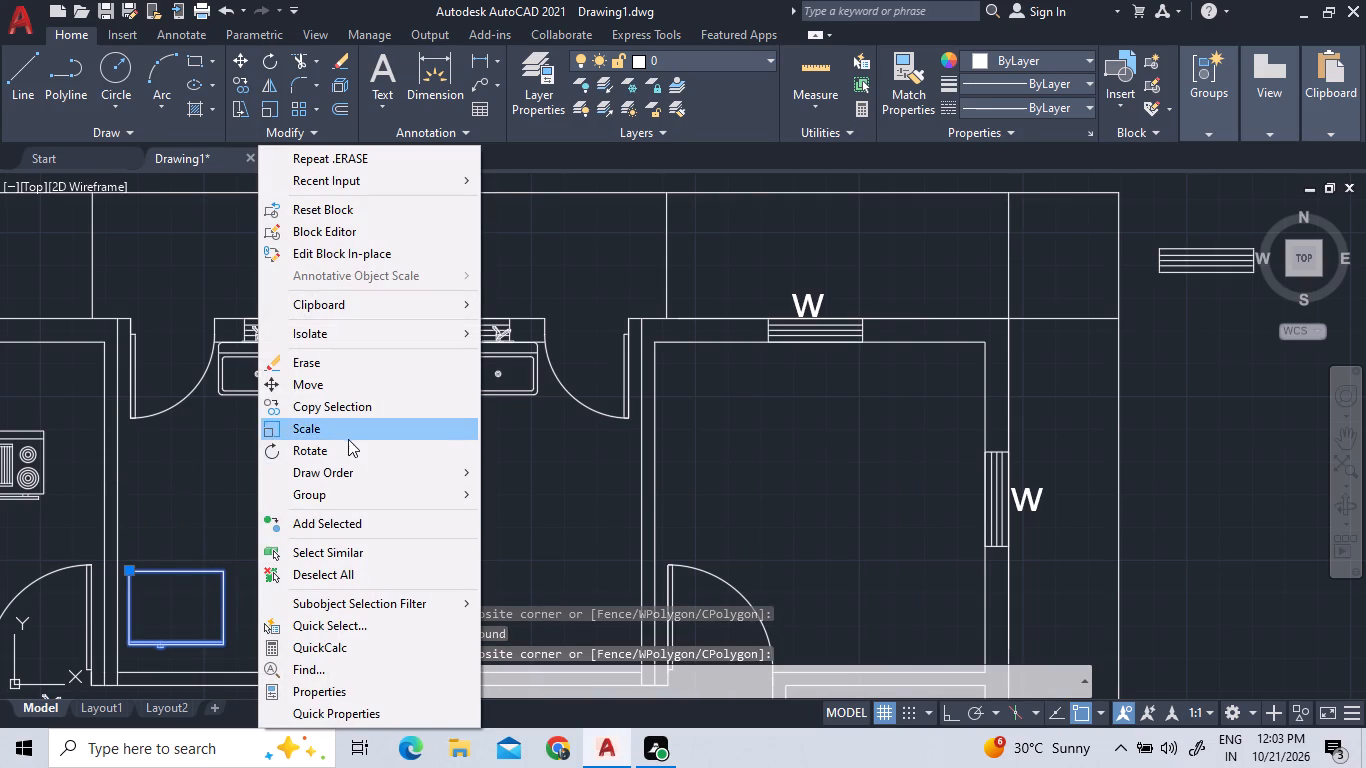
left_click(348, 447)
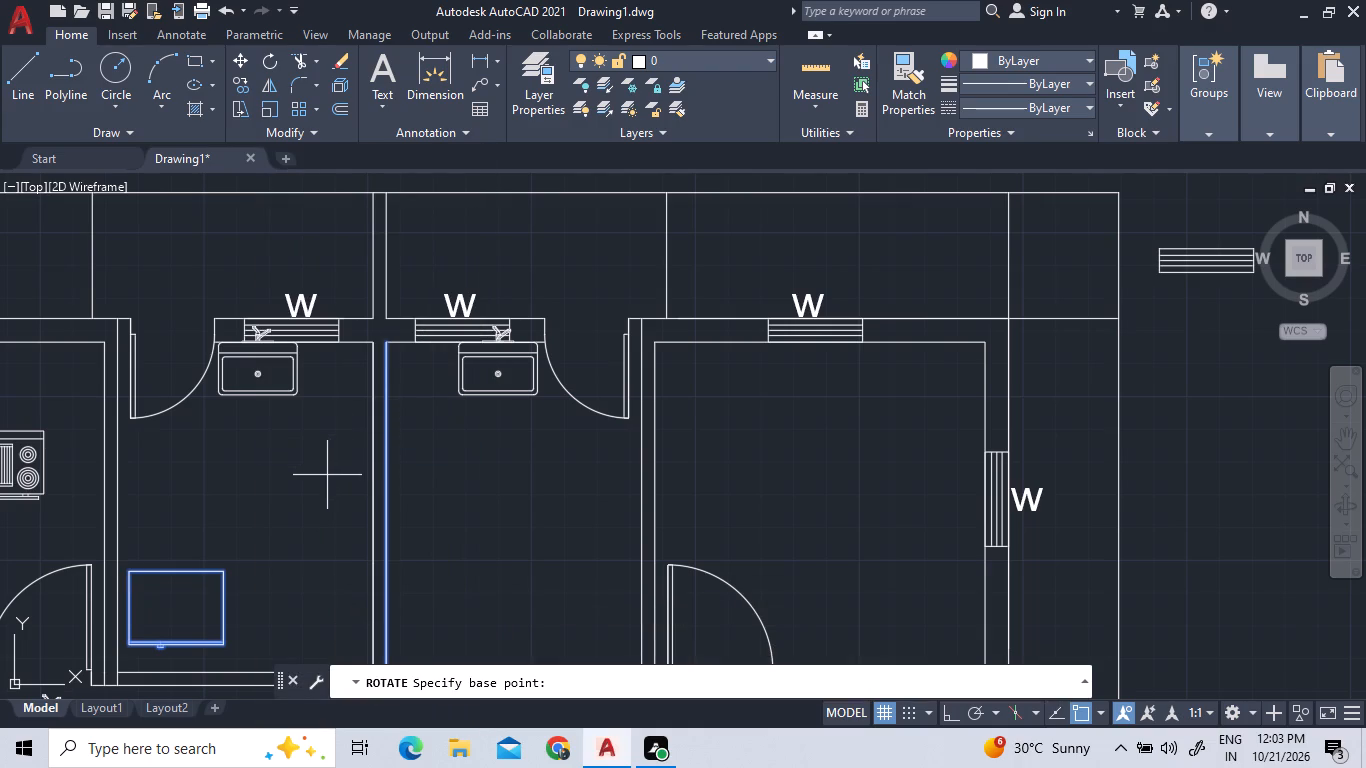
left_click(224, 572)
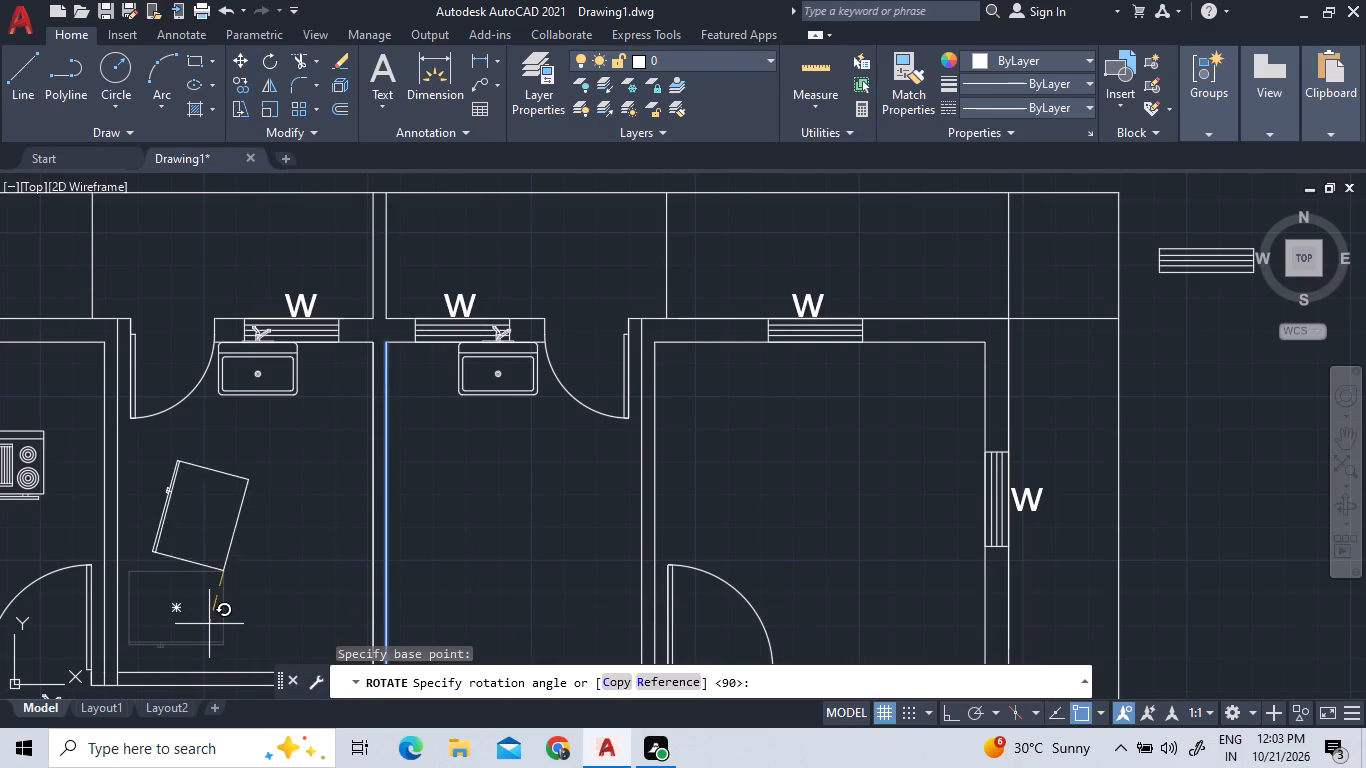
left_click(219, 610)
Copy the rotated refrigerator into the lower right corner of the left middle room, against the central wall and the bottom wall.
left_click(237, 607)
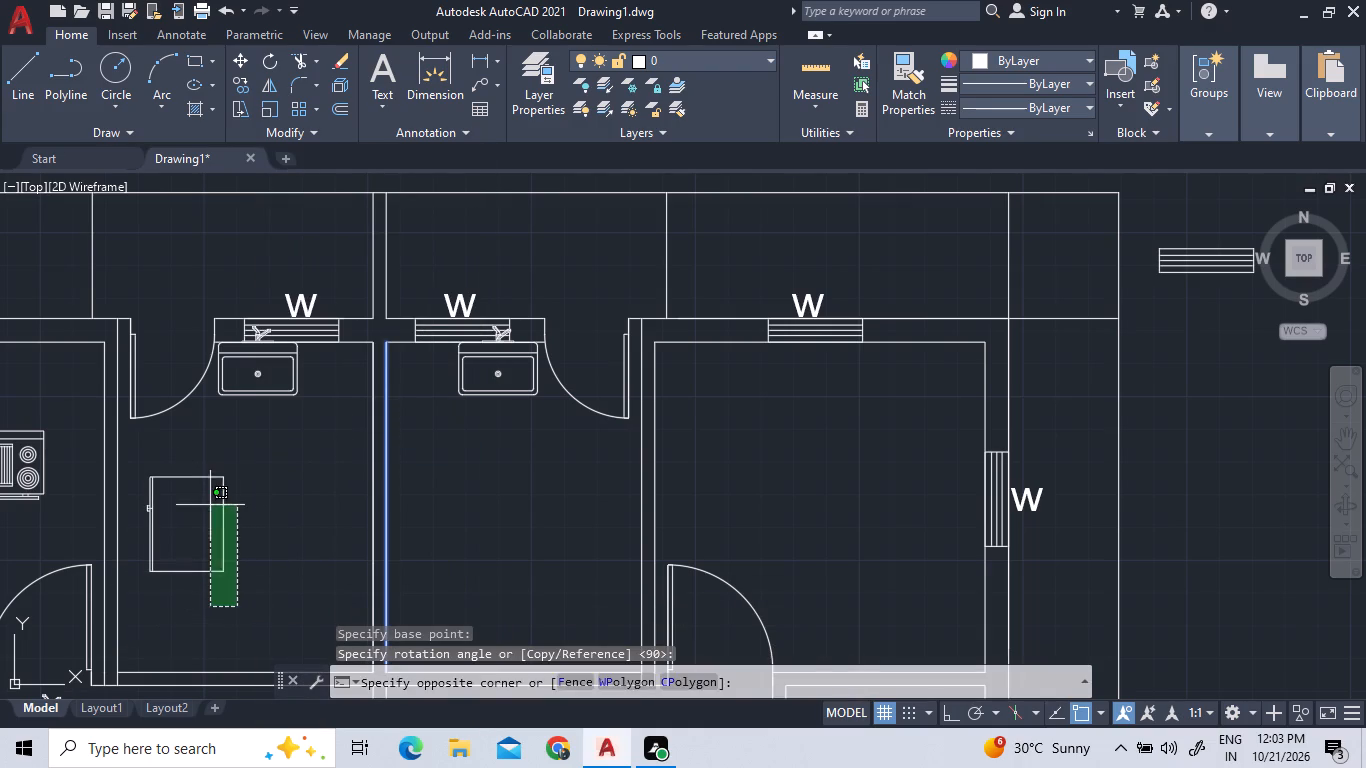
left_click(210, 505)
right_click(210, 505)
left_click(279, 410)
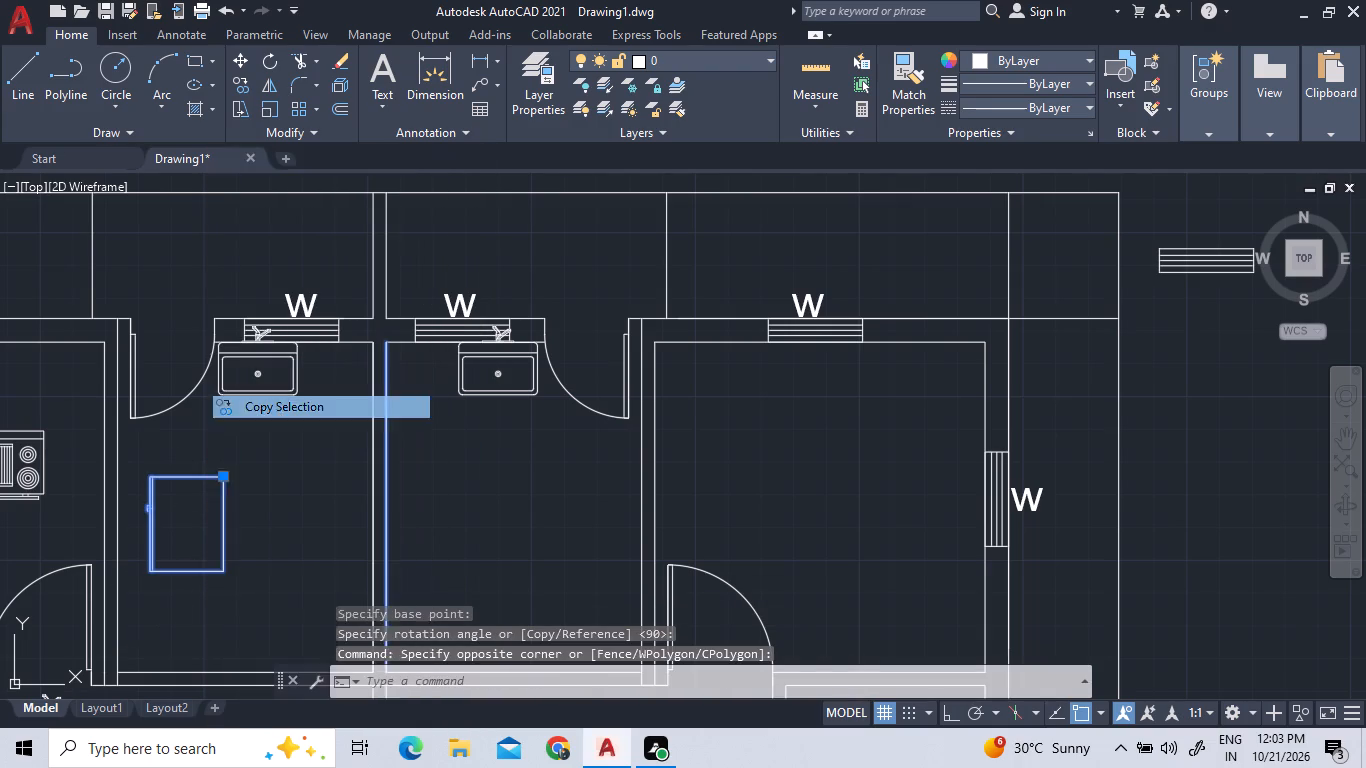
left_click(180, 526)
scroll(319, 505, "down", 3)
scroll(319, 533, "up", 4)
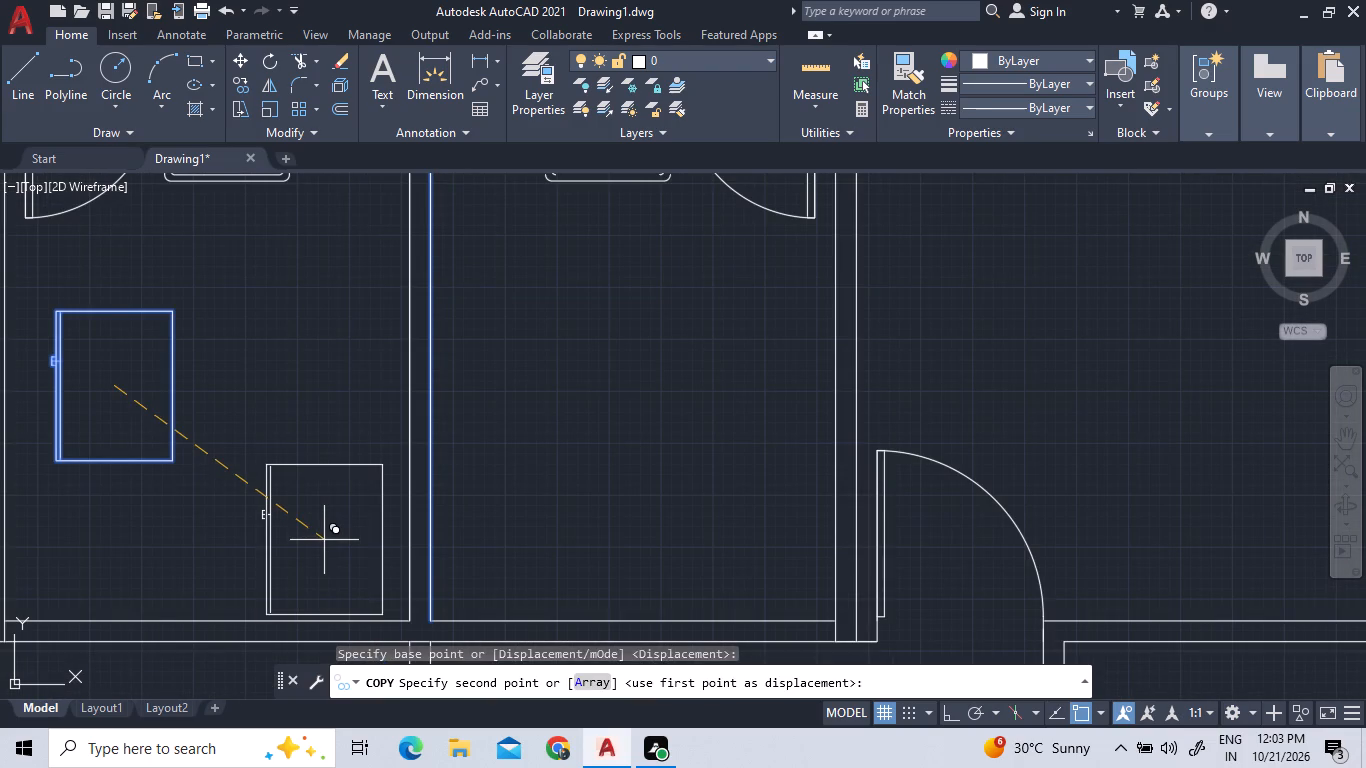
scroll(345, 523, "up", 2)
scroll(372, 432, "down", 1)
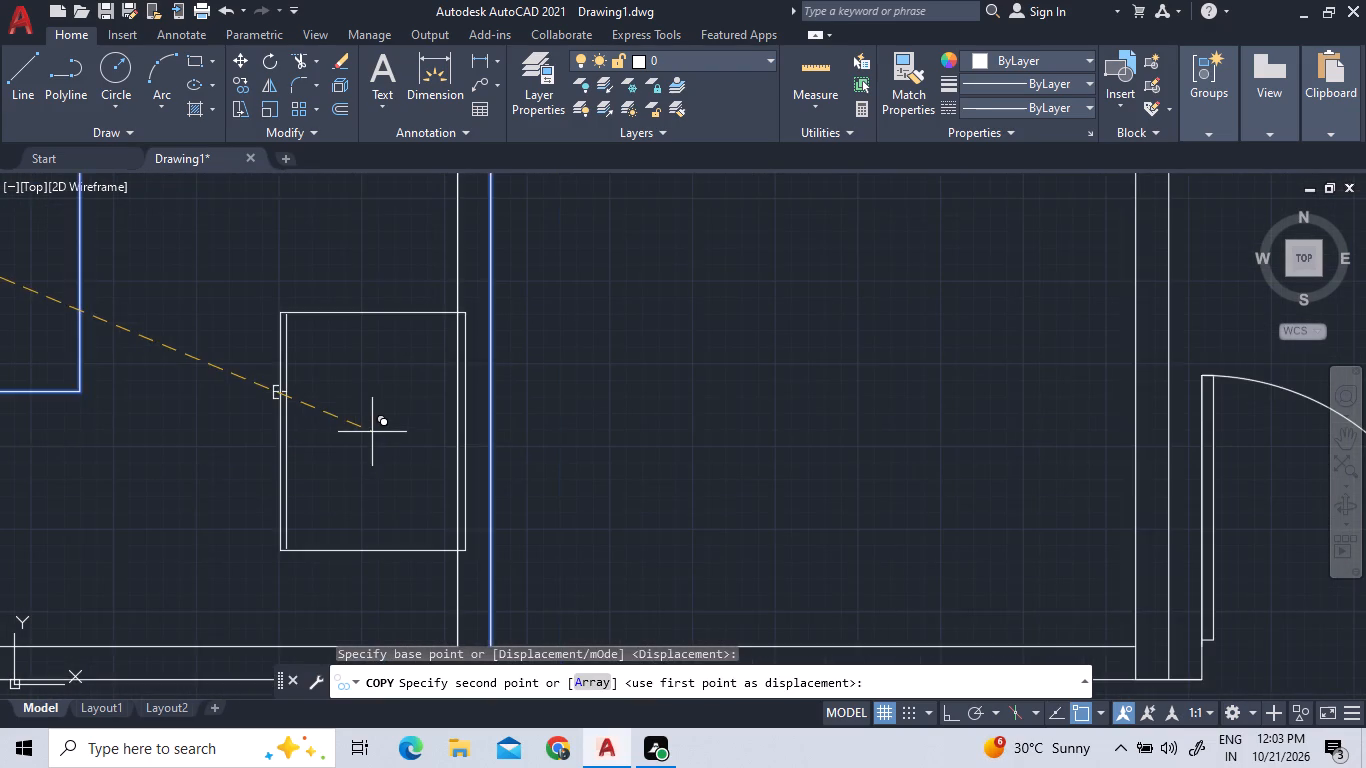
scroll(372, 432, "down", 2)
scroll(372, 468, "up", 3)
scroll(373, 458, "down", 3)
scroll(356, 515, "up", 3)
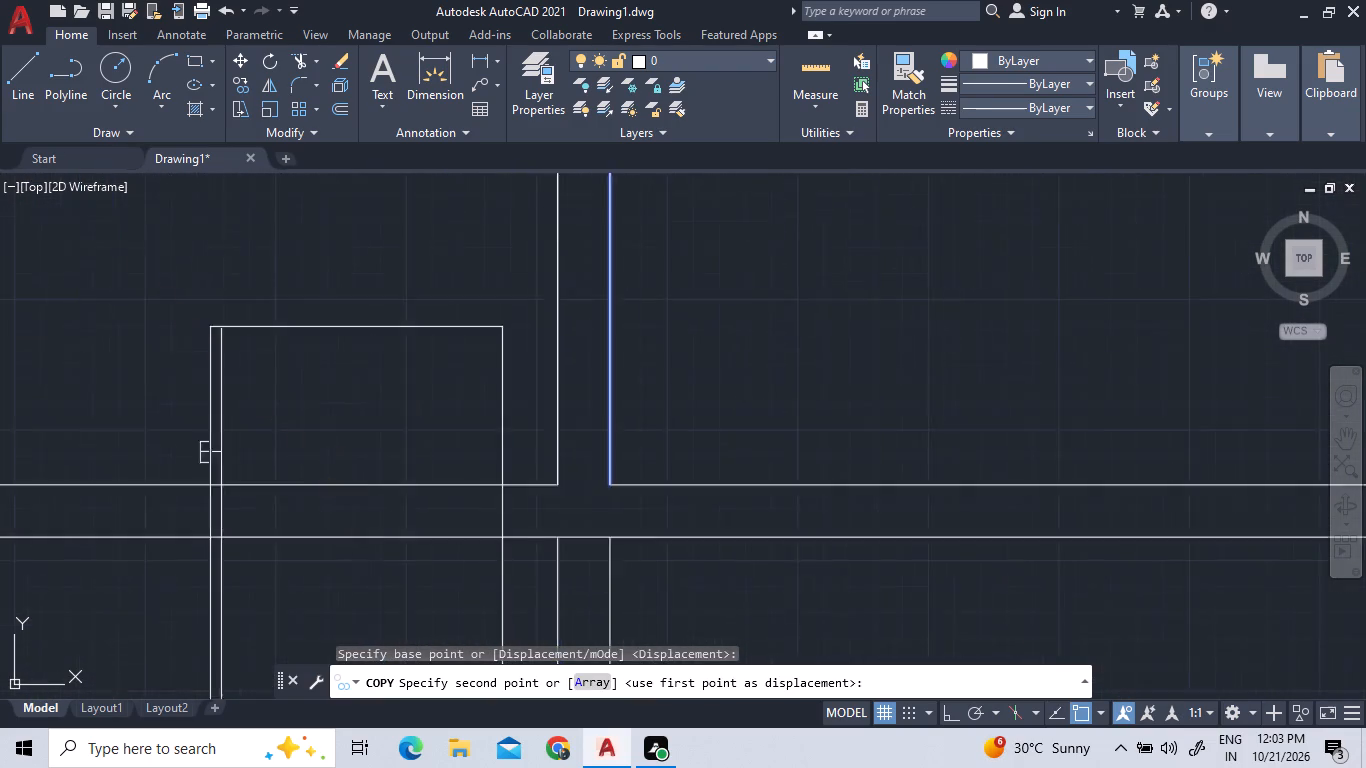
scroll(356, 515, "up", 1)
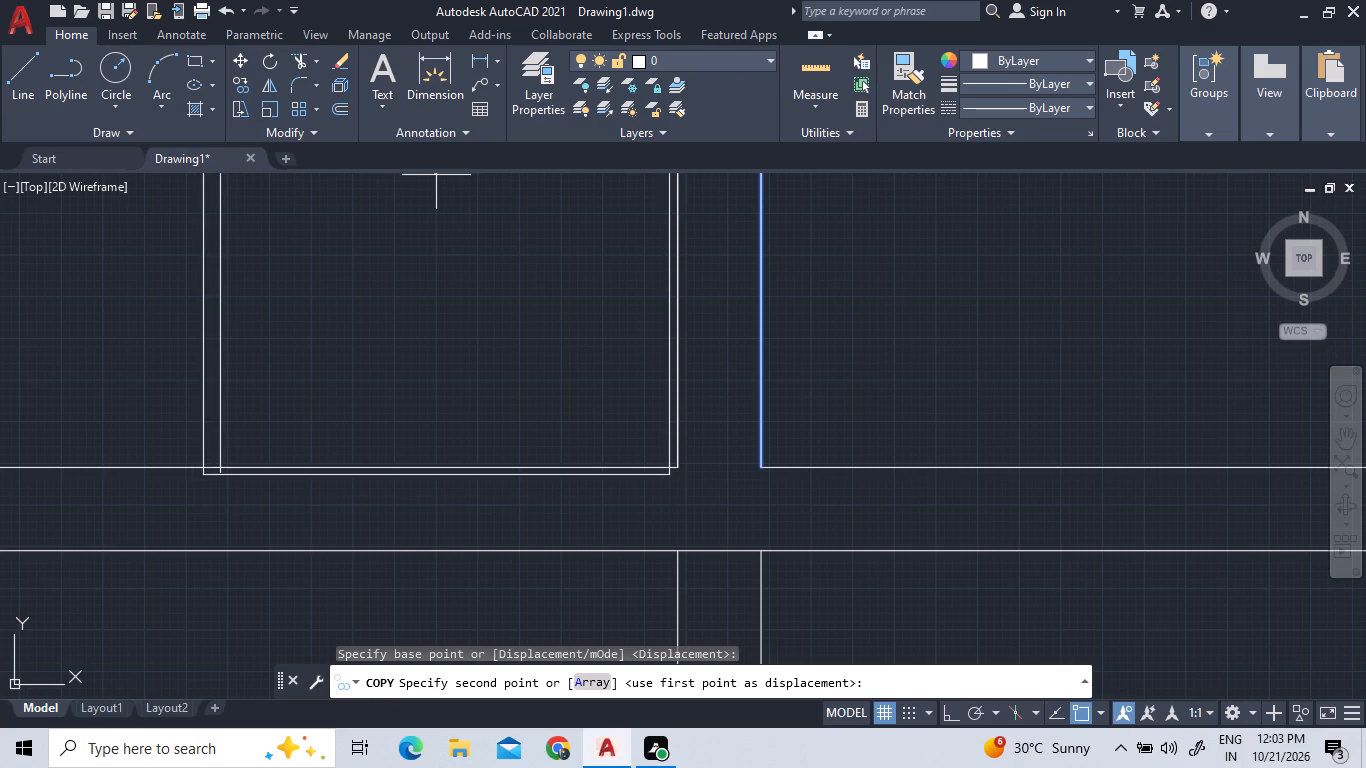
scroll(442, 194, "down", 5)
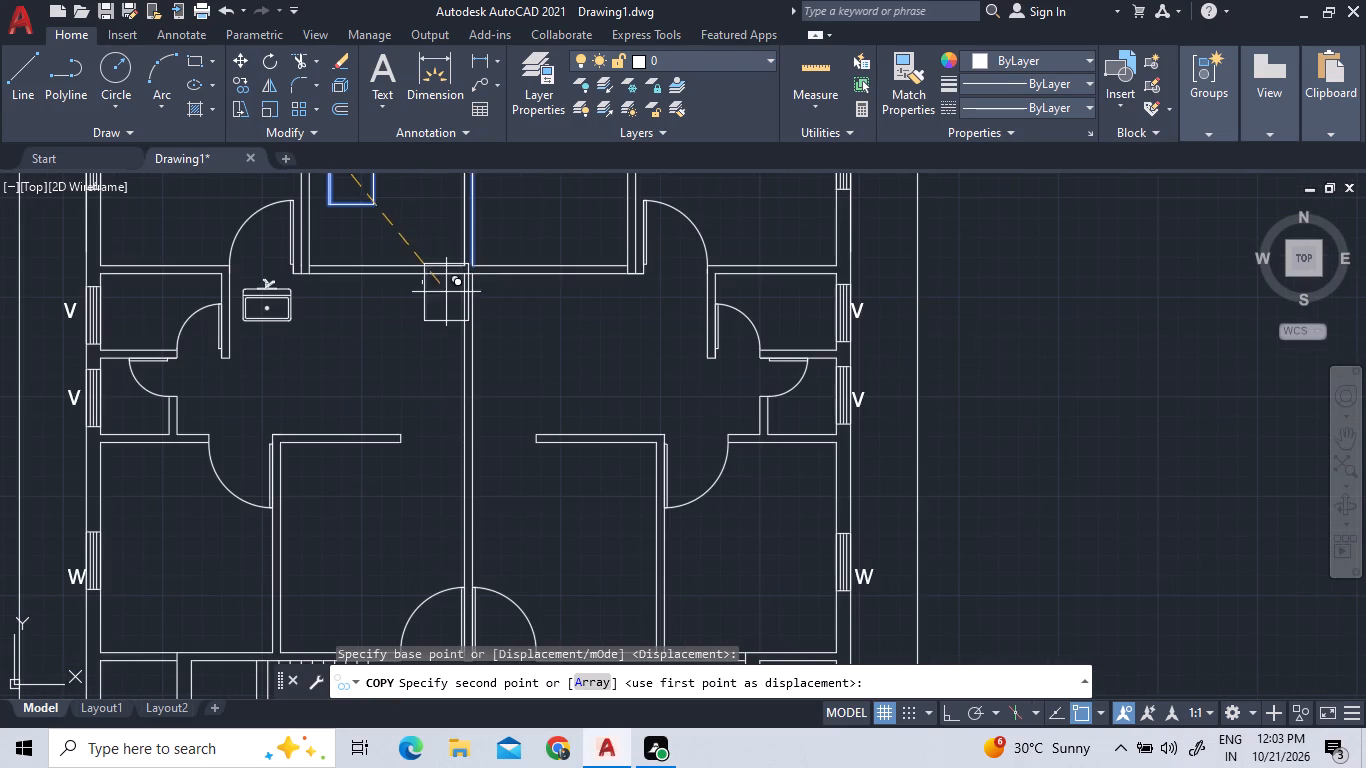
scroll(427, 205, "up", 4)
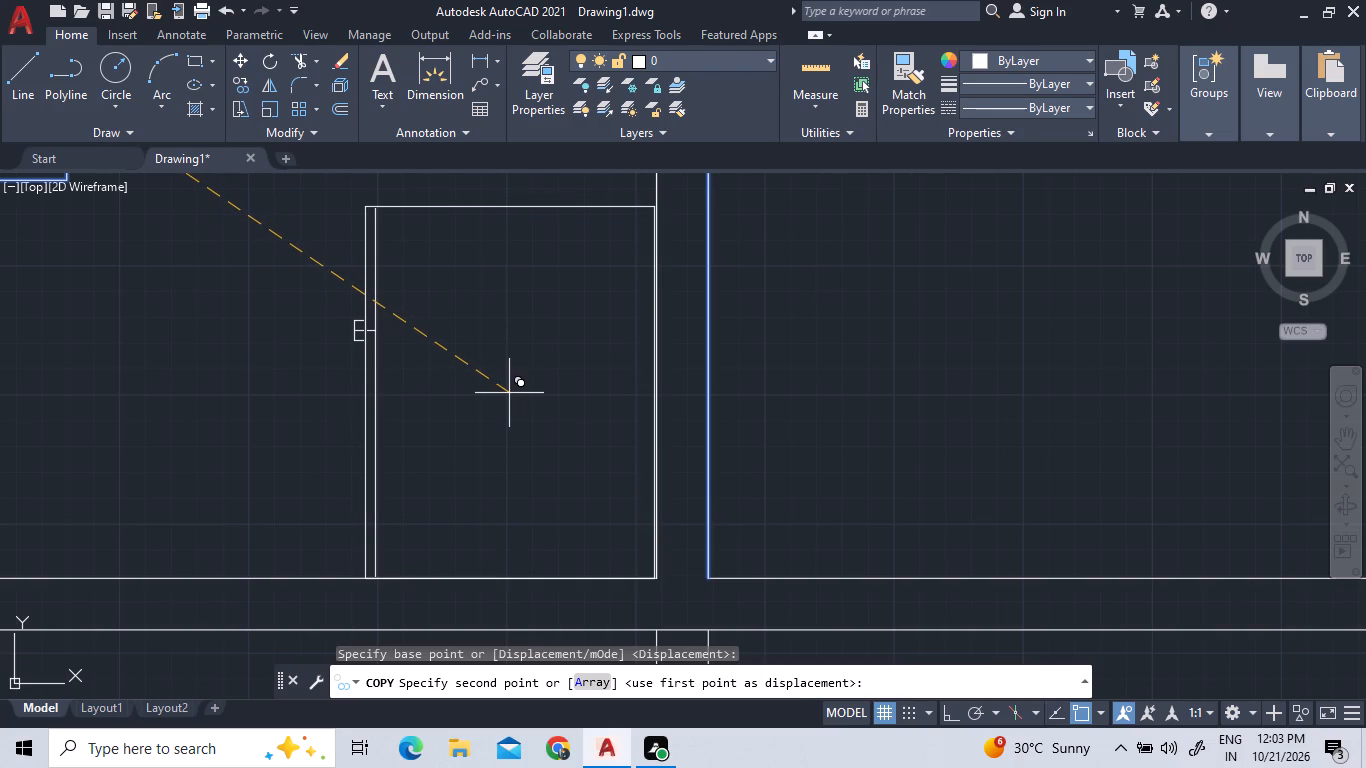
left_click(509, 393)
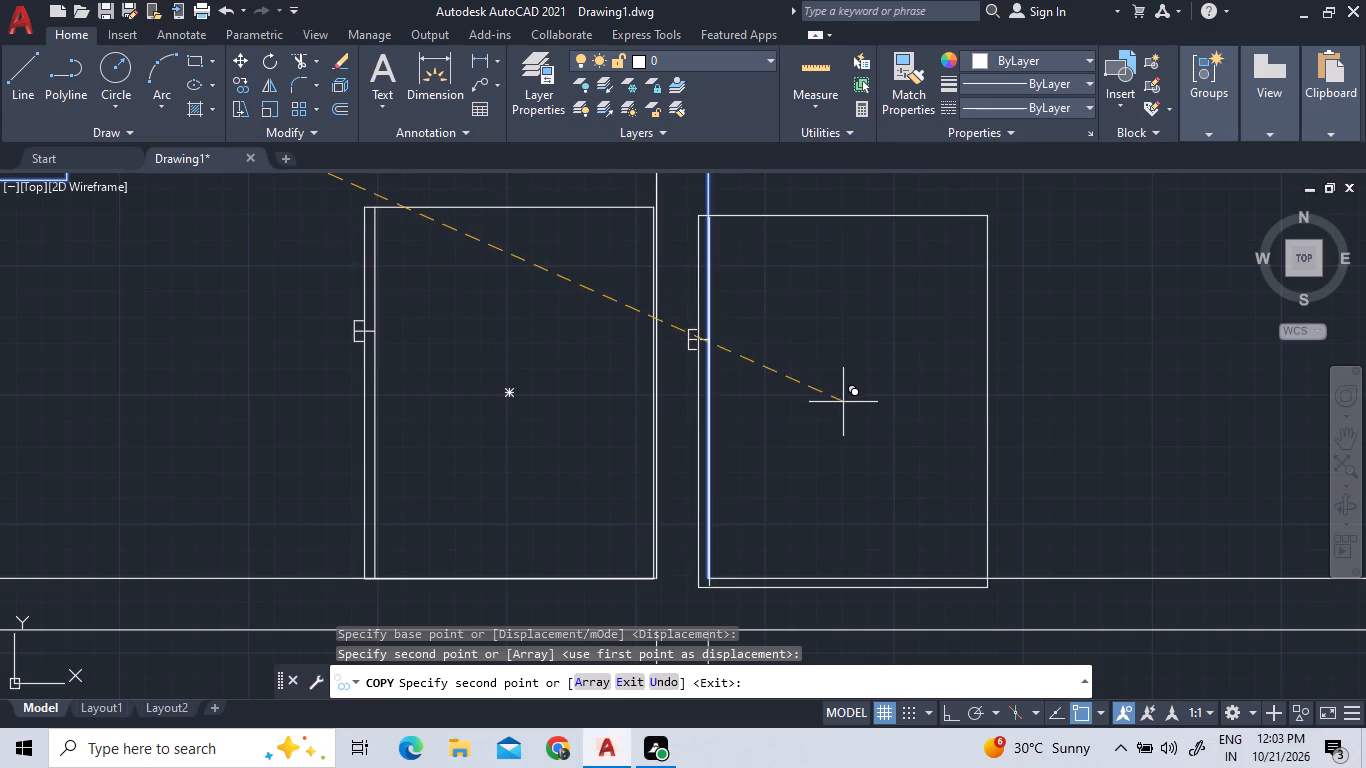
right_click(261, 406)
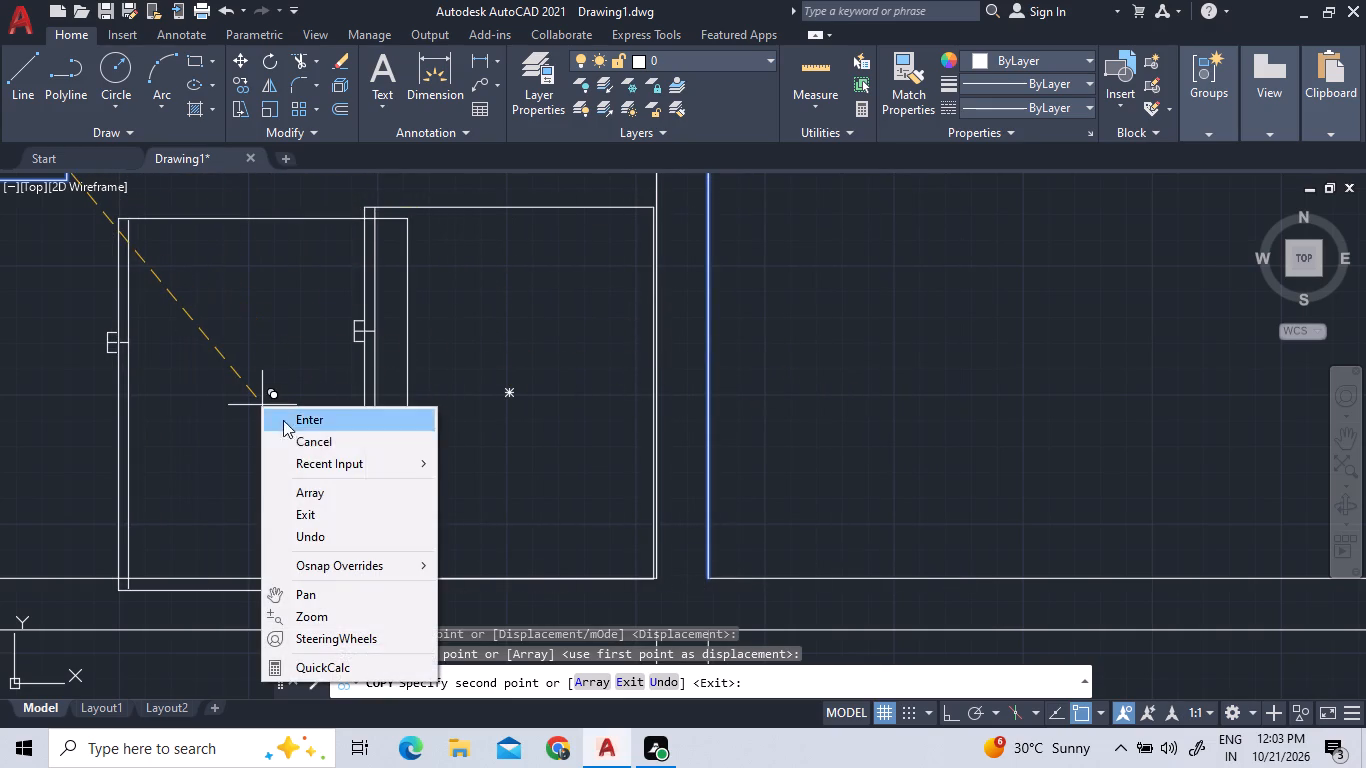
left_click(302, 418)
Mirror the corner refrigerator into the right middle room about the central wall's right-hand line, keeping the original.
left_click_drag(465, 501, 456, 493)
left_click(272, 356)
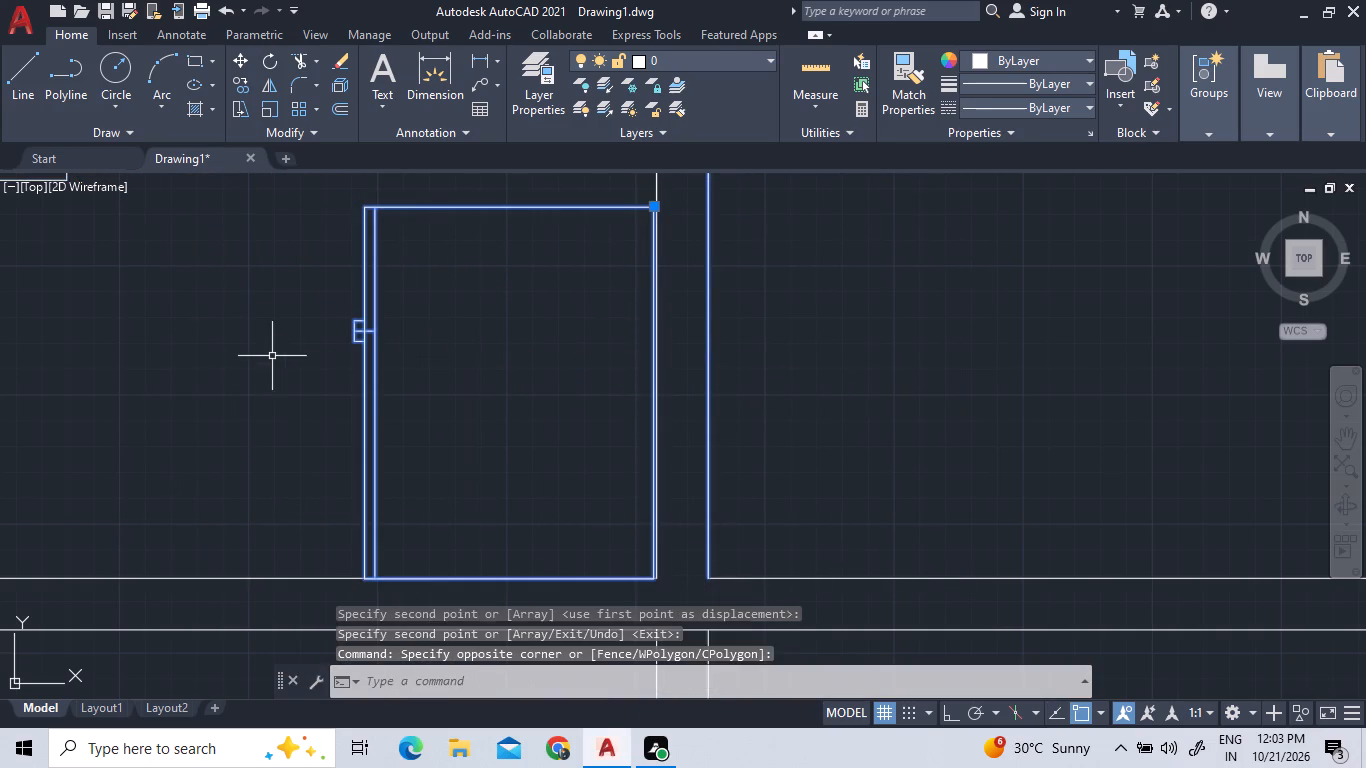
left_click(280, 89)
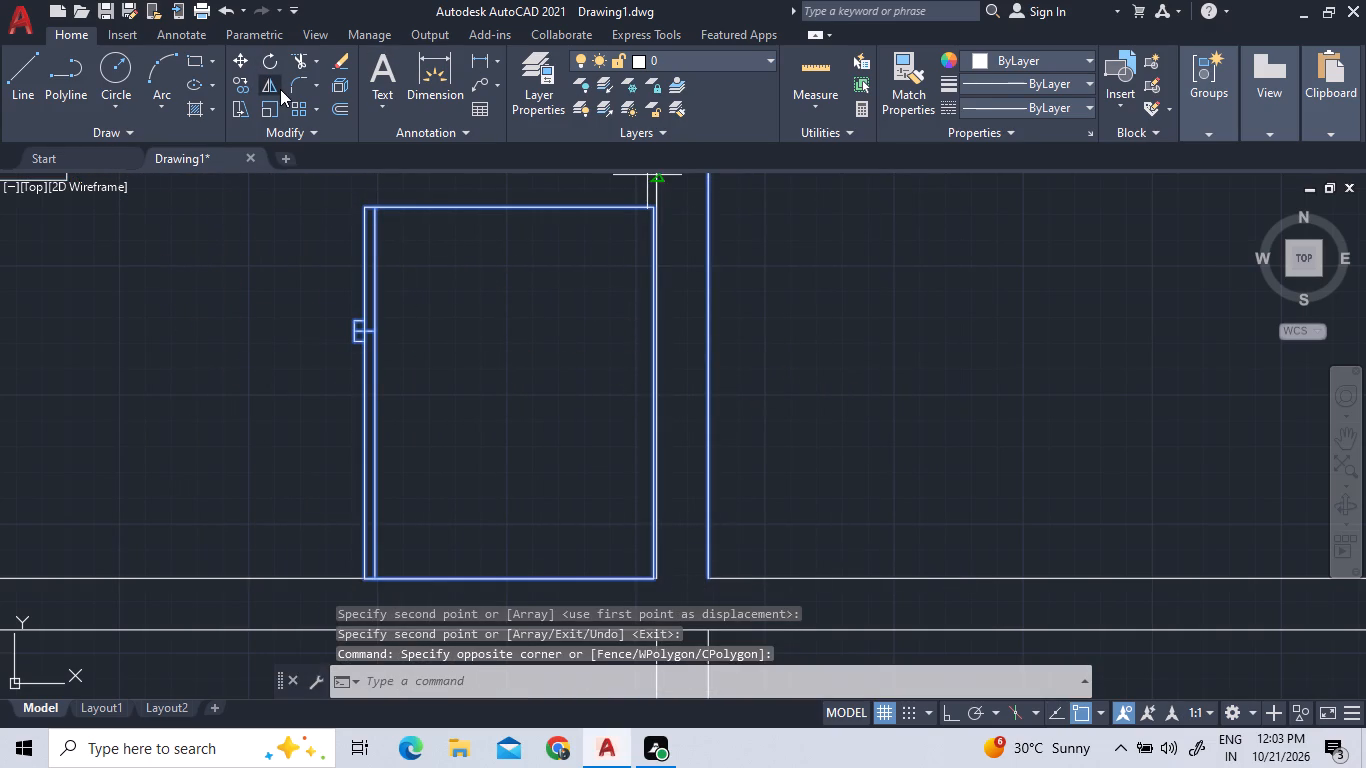
left_click(713, 579)
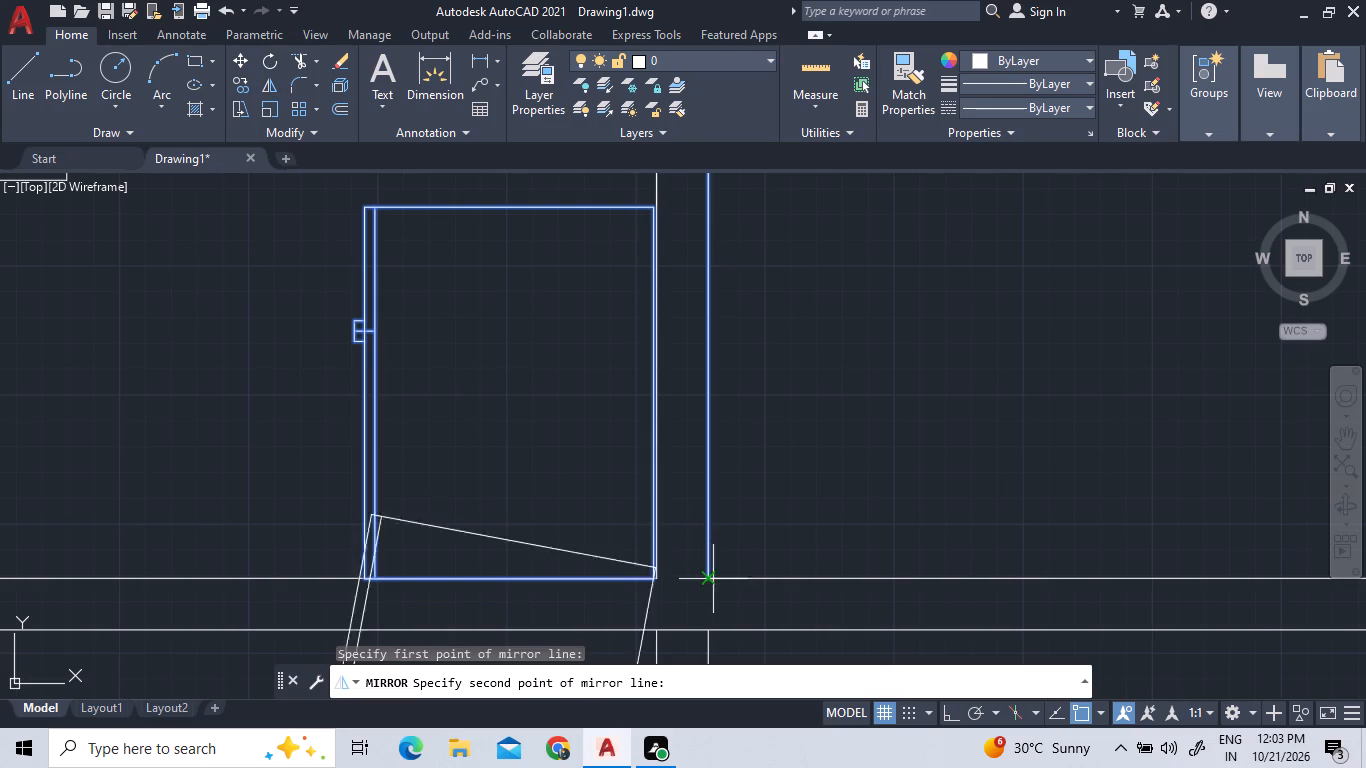
left_click(710, 209)
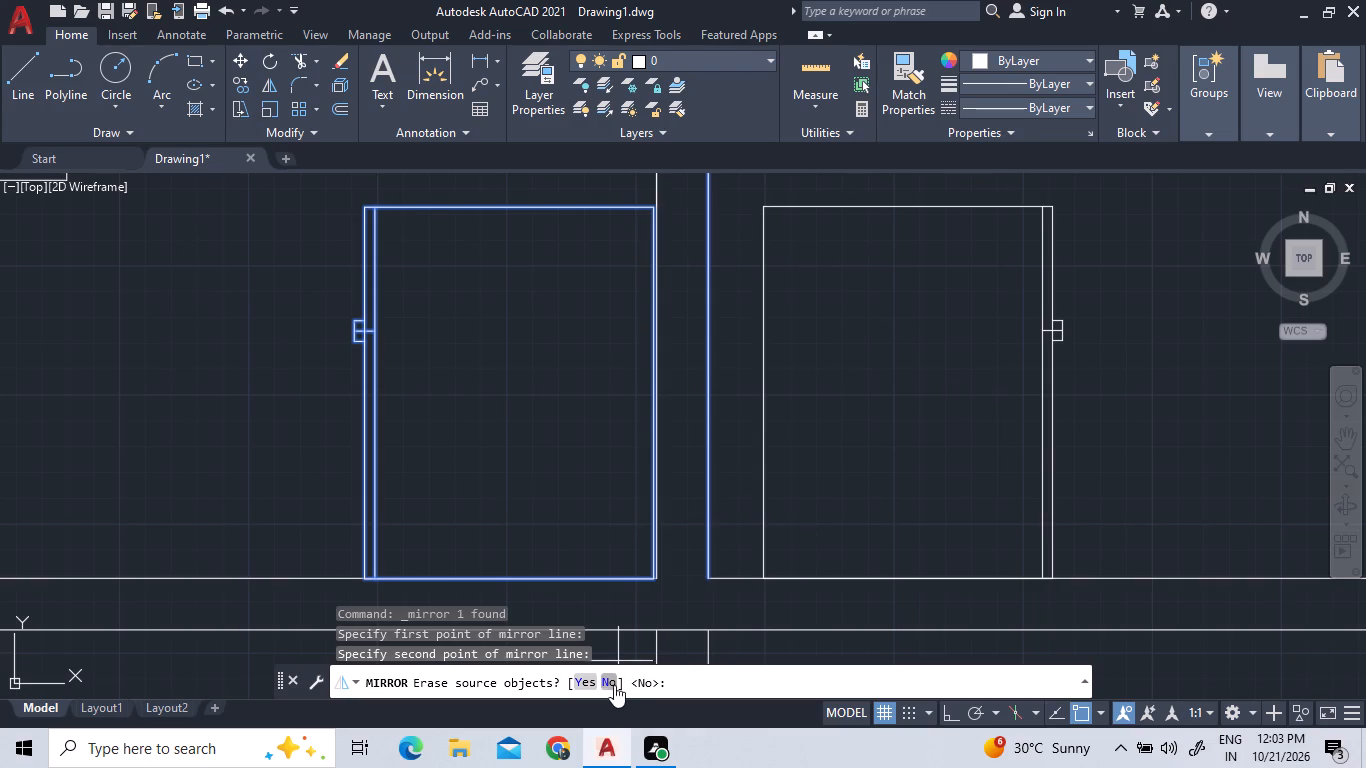
left_click(613, 682)
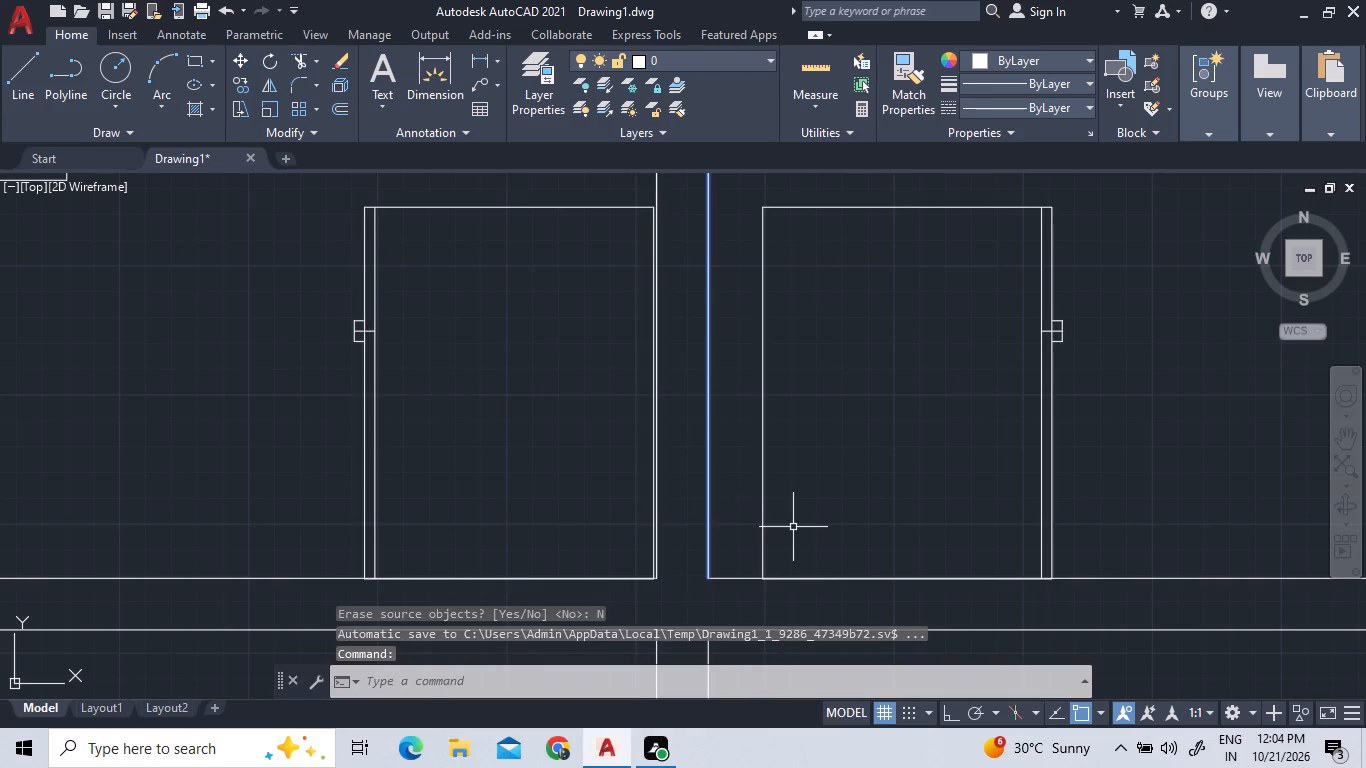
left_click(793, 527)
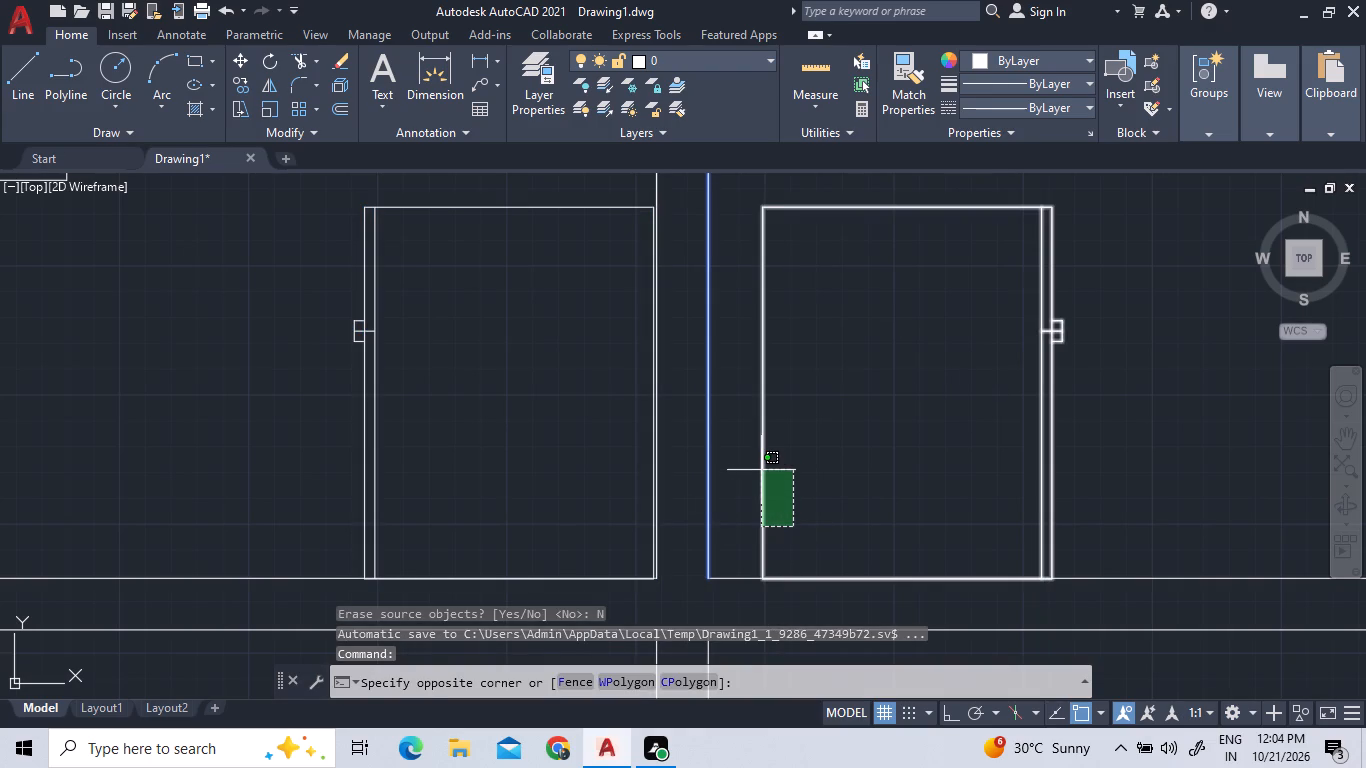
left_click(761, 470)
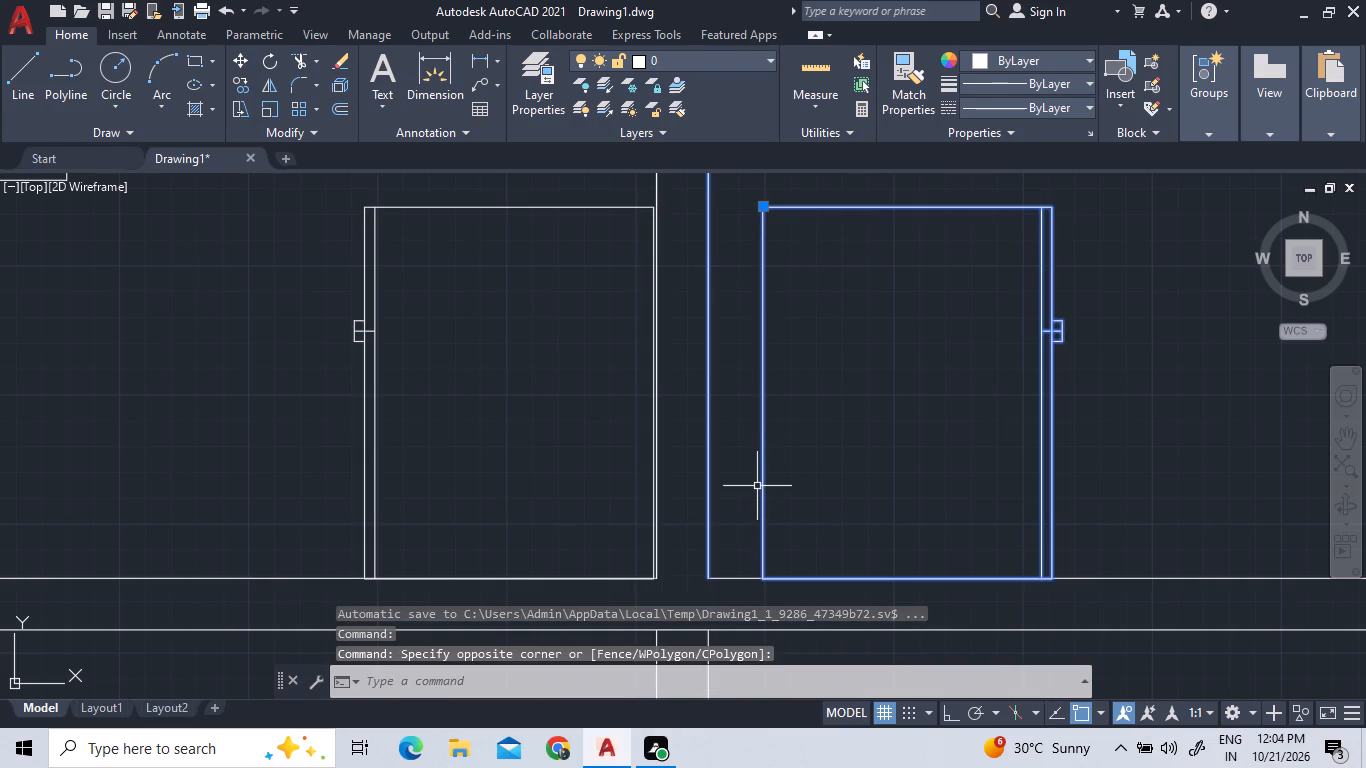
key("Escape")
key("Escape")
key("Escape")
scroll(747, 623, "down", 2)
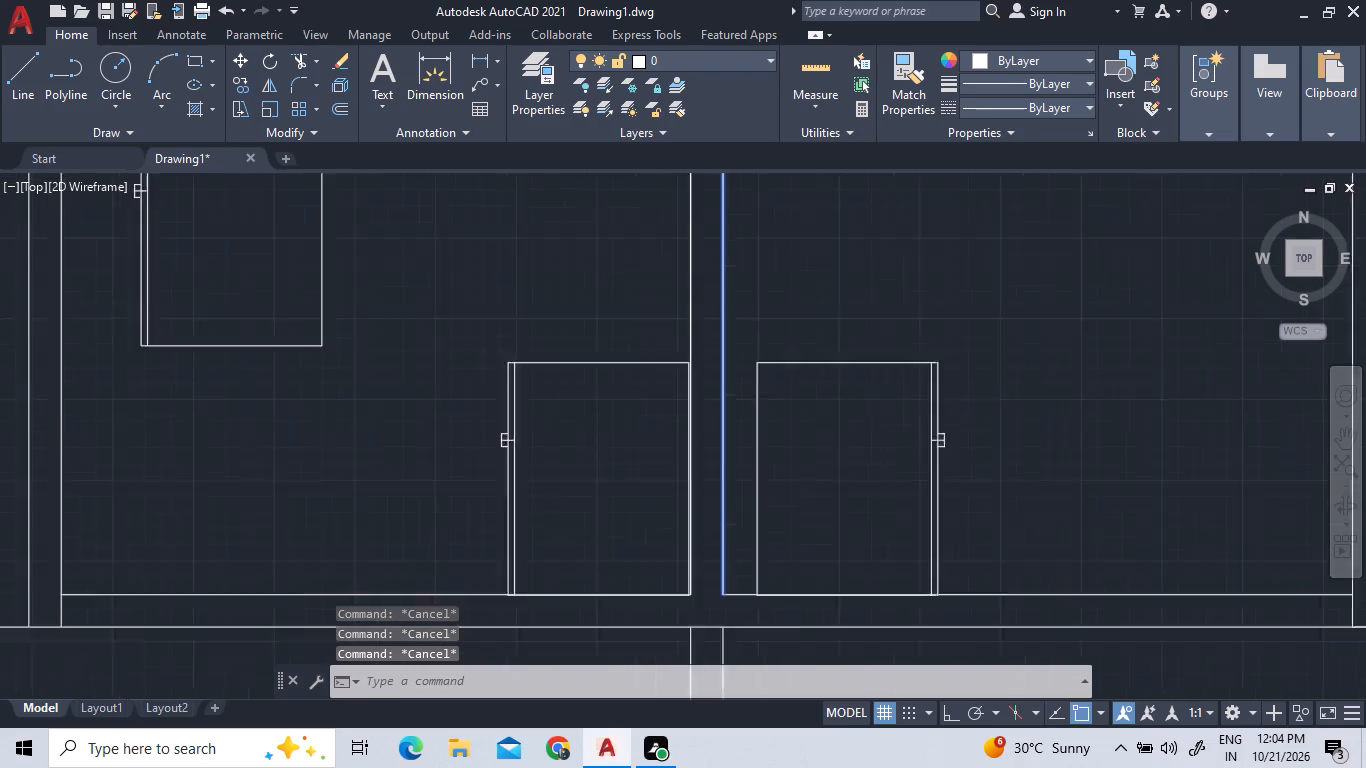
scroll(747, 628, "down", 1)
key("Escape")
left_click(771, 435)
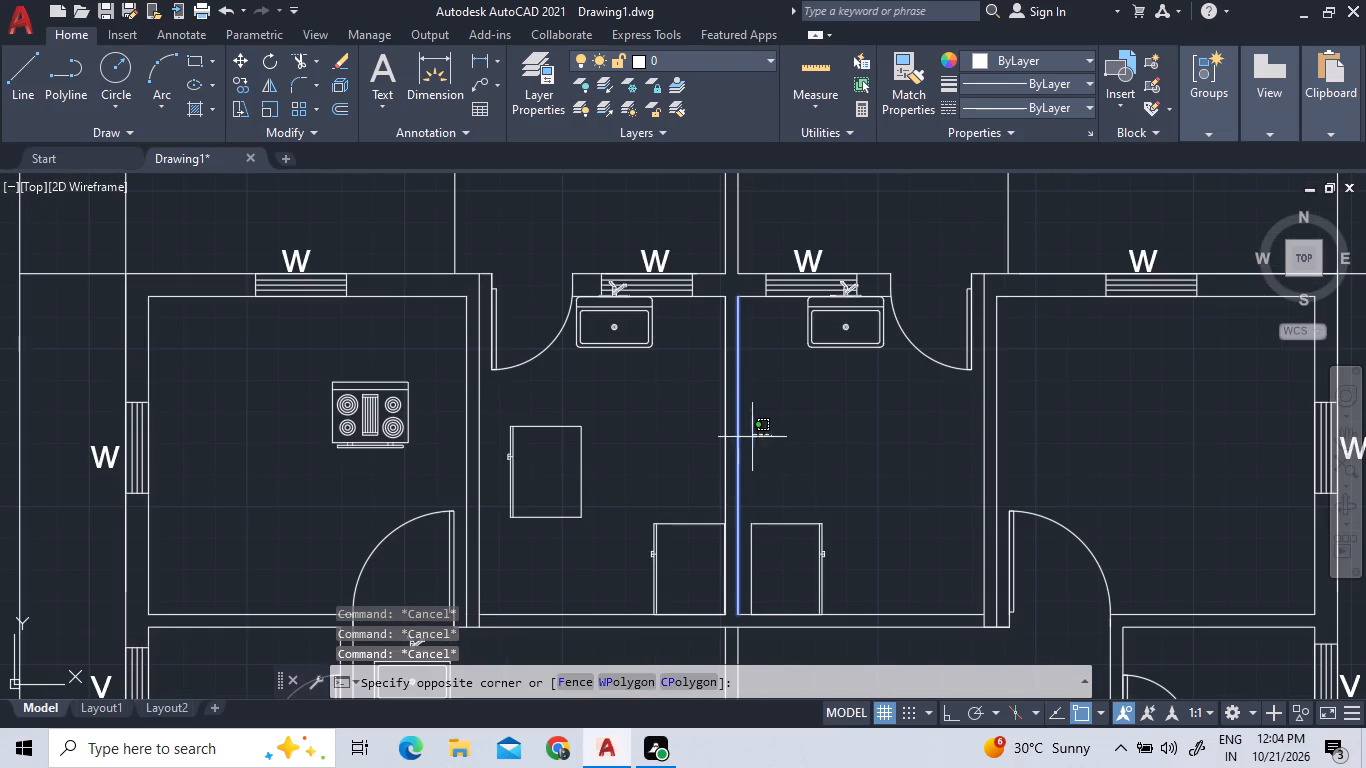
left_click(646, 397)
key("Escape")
Move the mirrored refrigerator in the right middle room horizontally so its upper left corner meets the central wall's right-hand line.
left_click(793, 548)
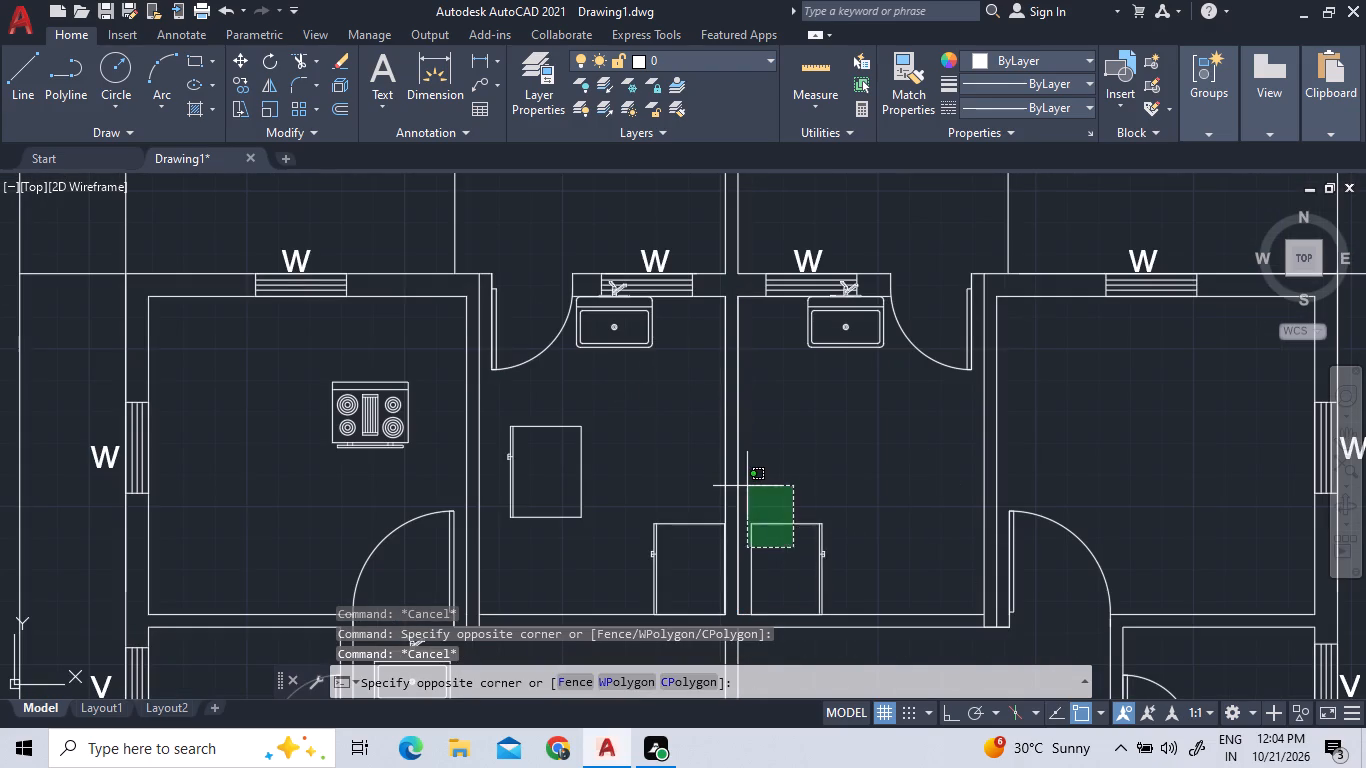
left_click(746, 484)
right_click(743, 501)
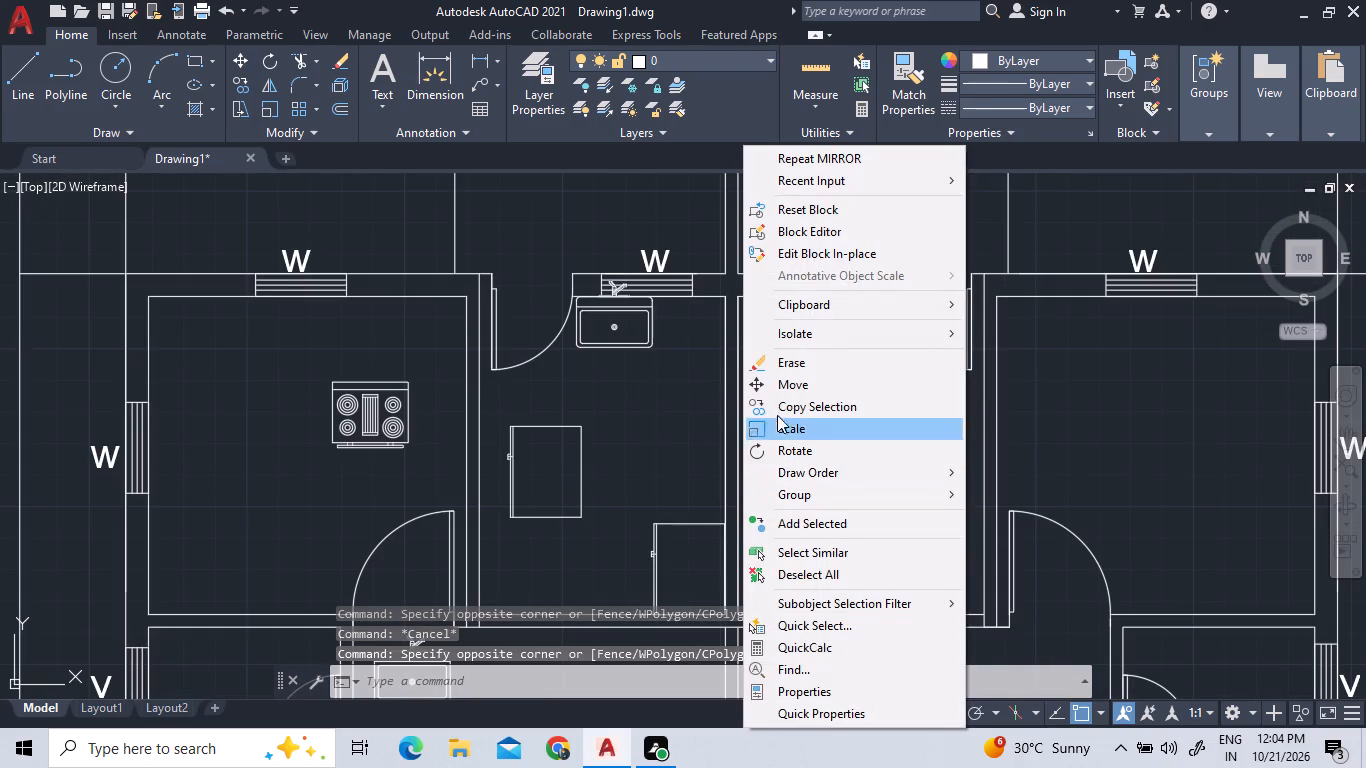
left_click(771, 386)
scroll(789, 570, "up", 3)
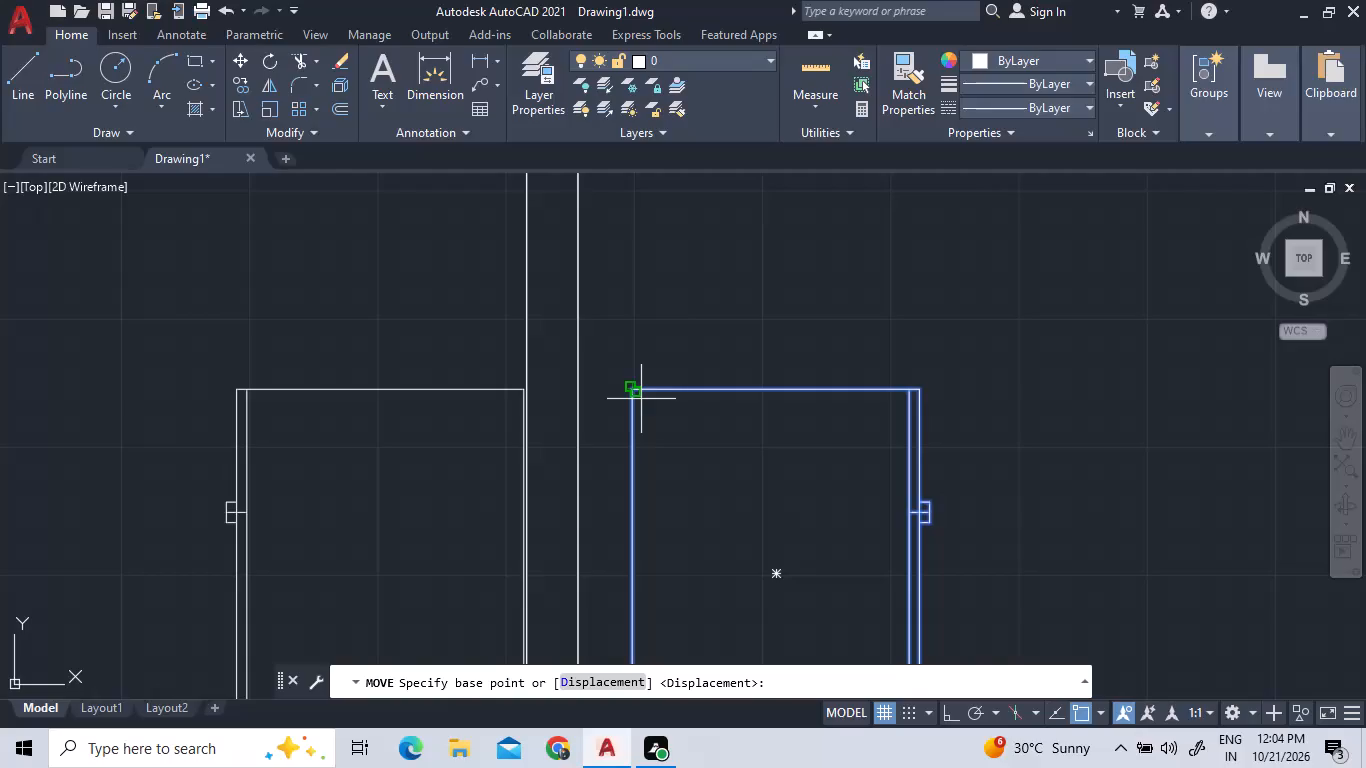
scroll(631, 389, "up", 4)
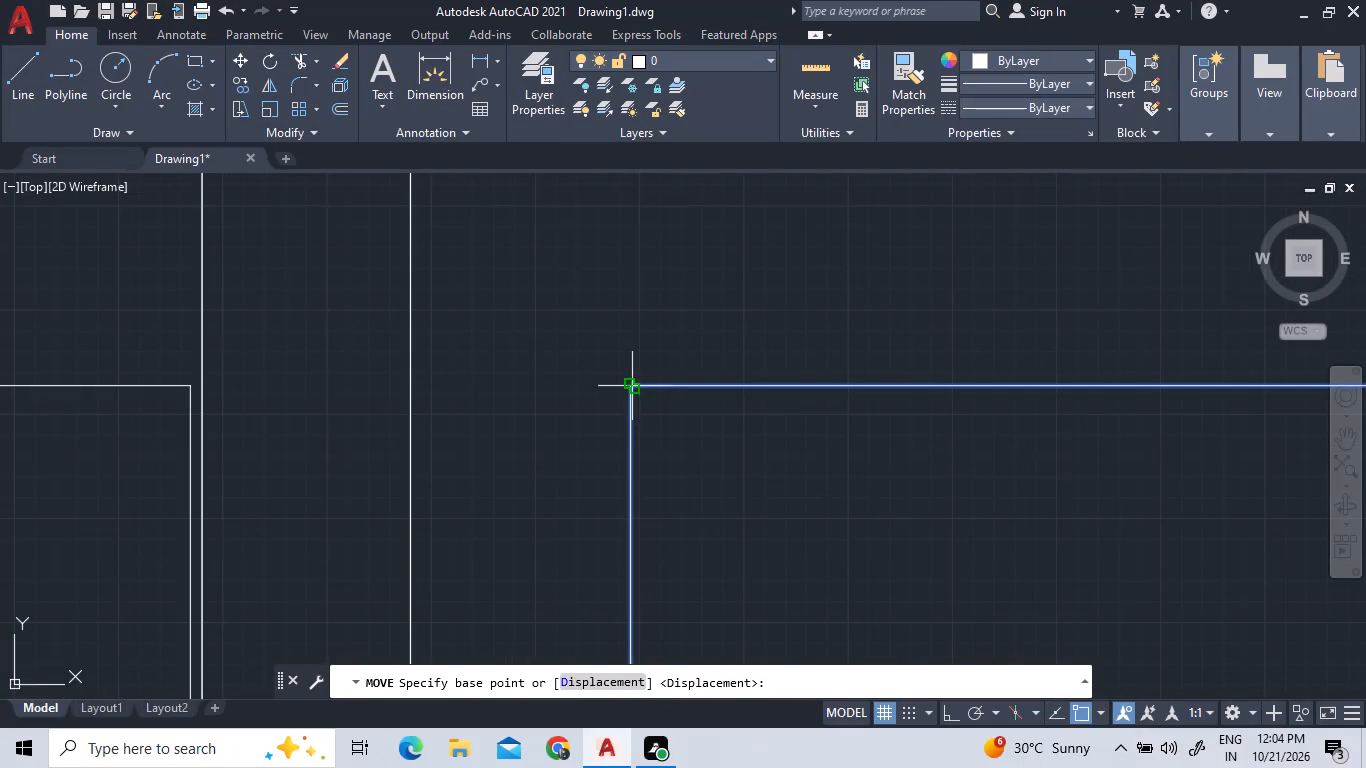
left_click(631, 386)
left_click(406, 383)
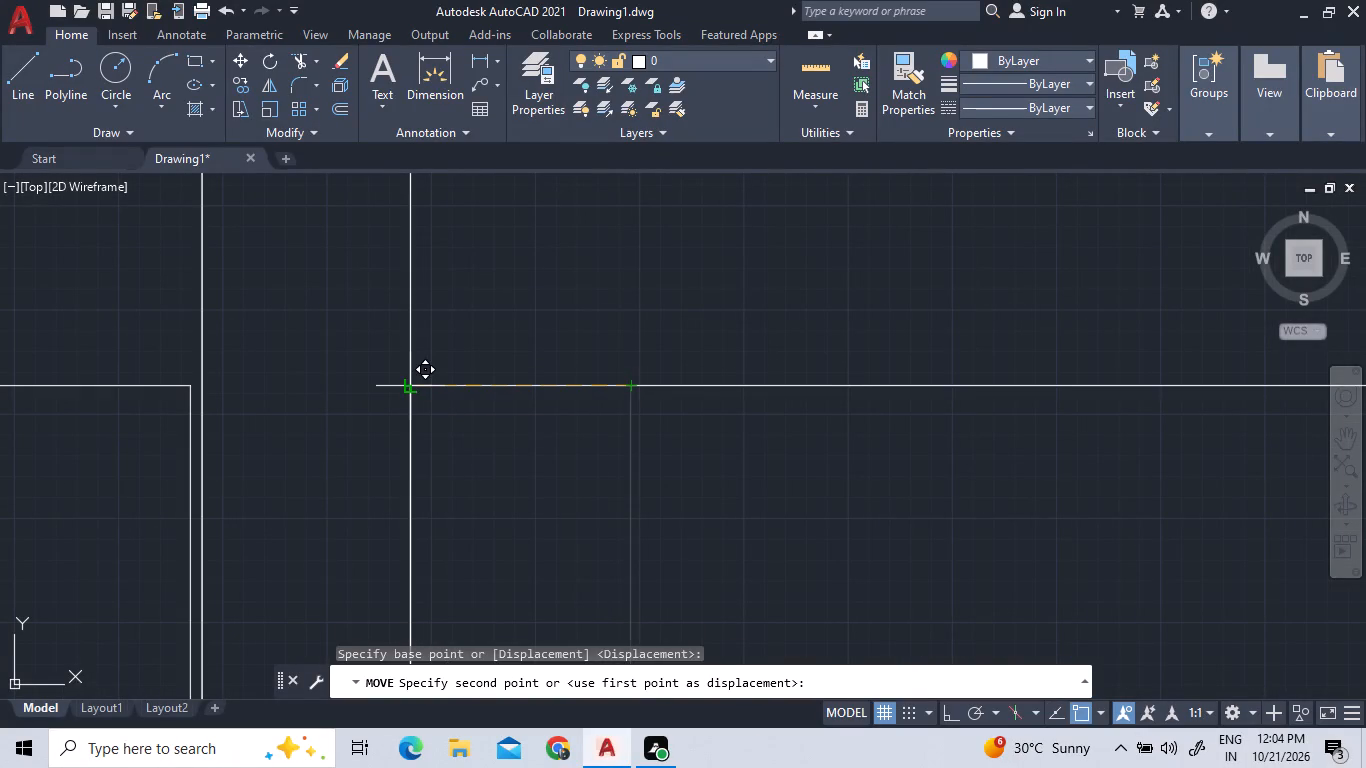
Erase the leftover refrigerator standing free in the left middle room.
scroll(432, 367, "down", 6)
scroll(448, 438, "up", 3)
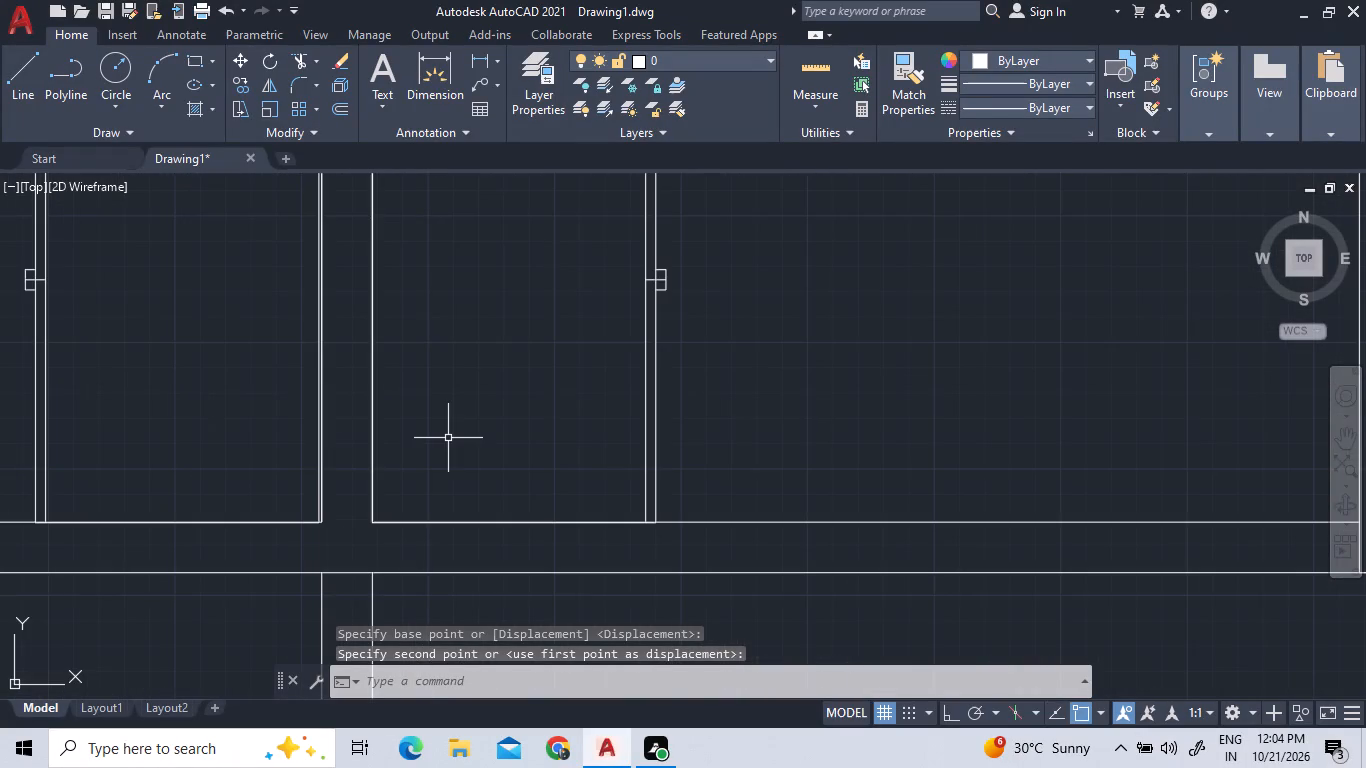
scroll(449, 441, "down", 3)
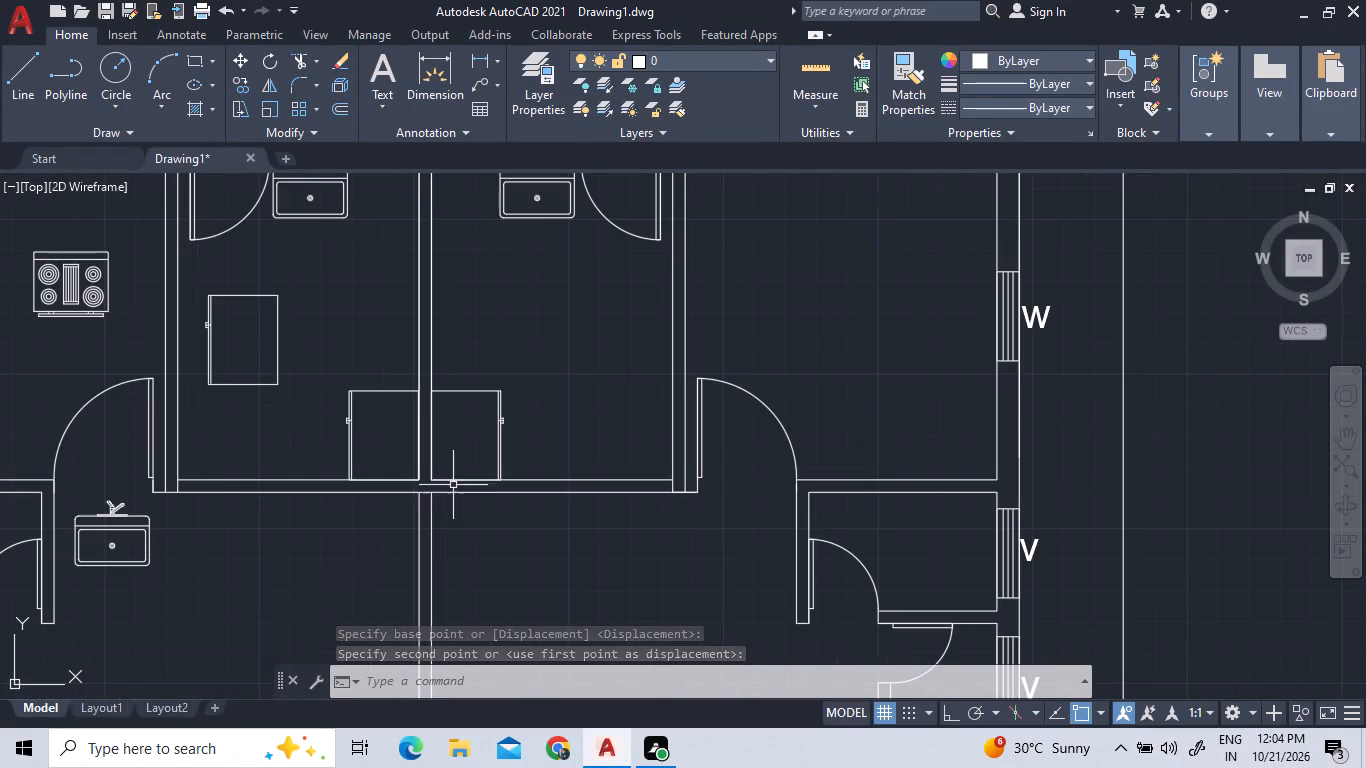
left_click(268, 397)
left_click(203, 336)
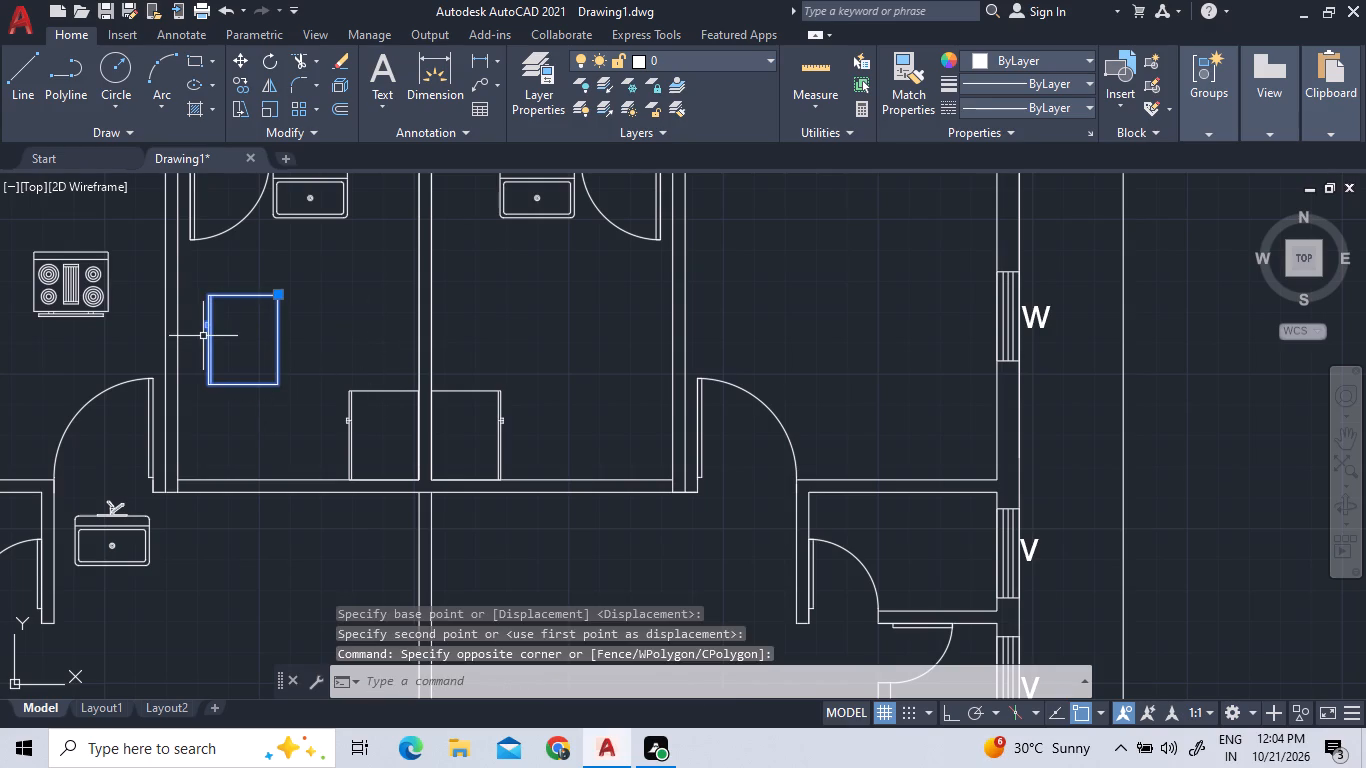
key("Delete")
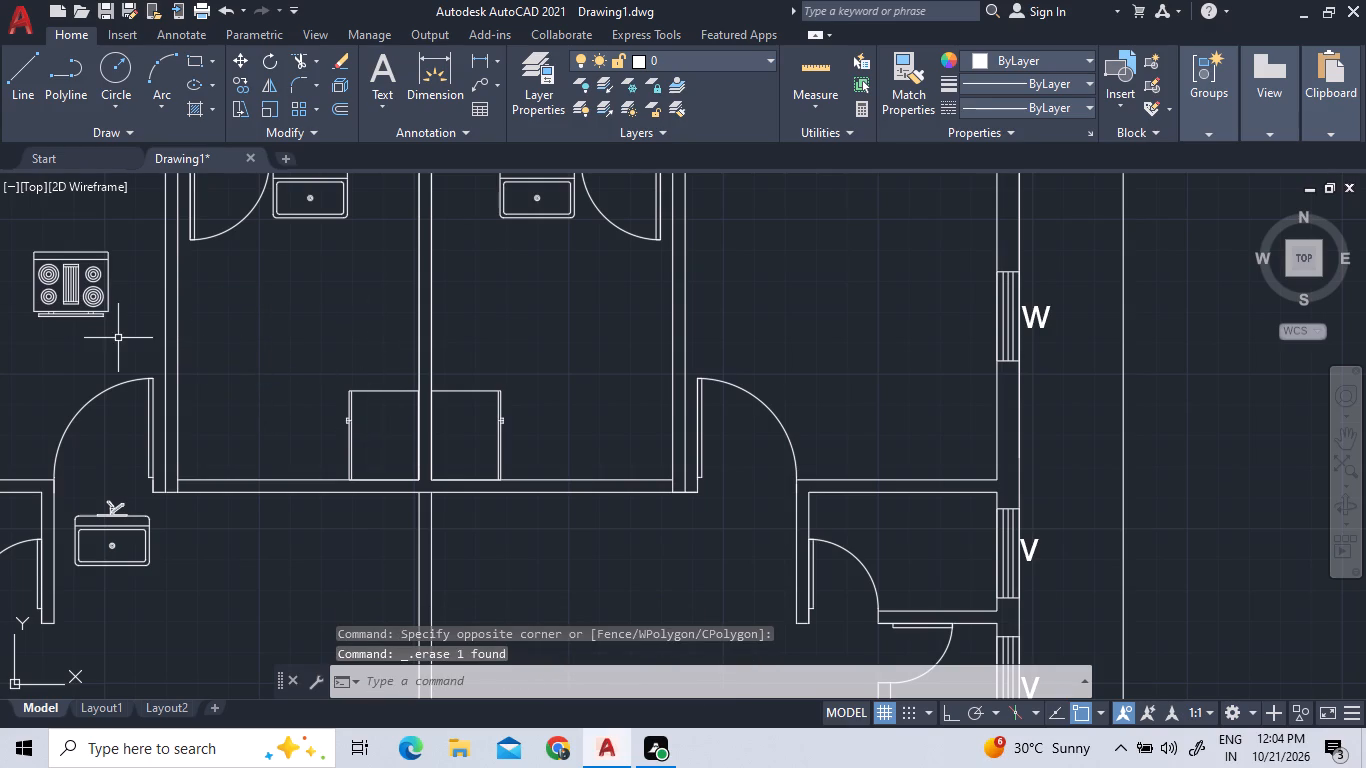
Erase the faucet block above the spare sink in the left unit's hall below the middle room.
left_click_drag(165, 599, 165, 590)
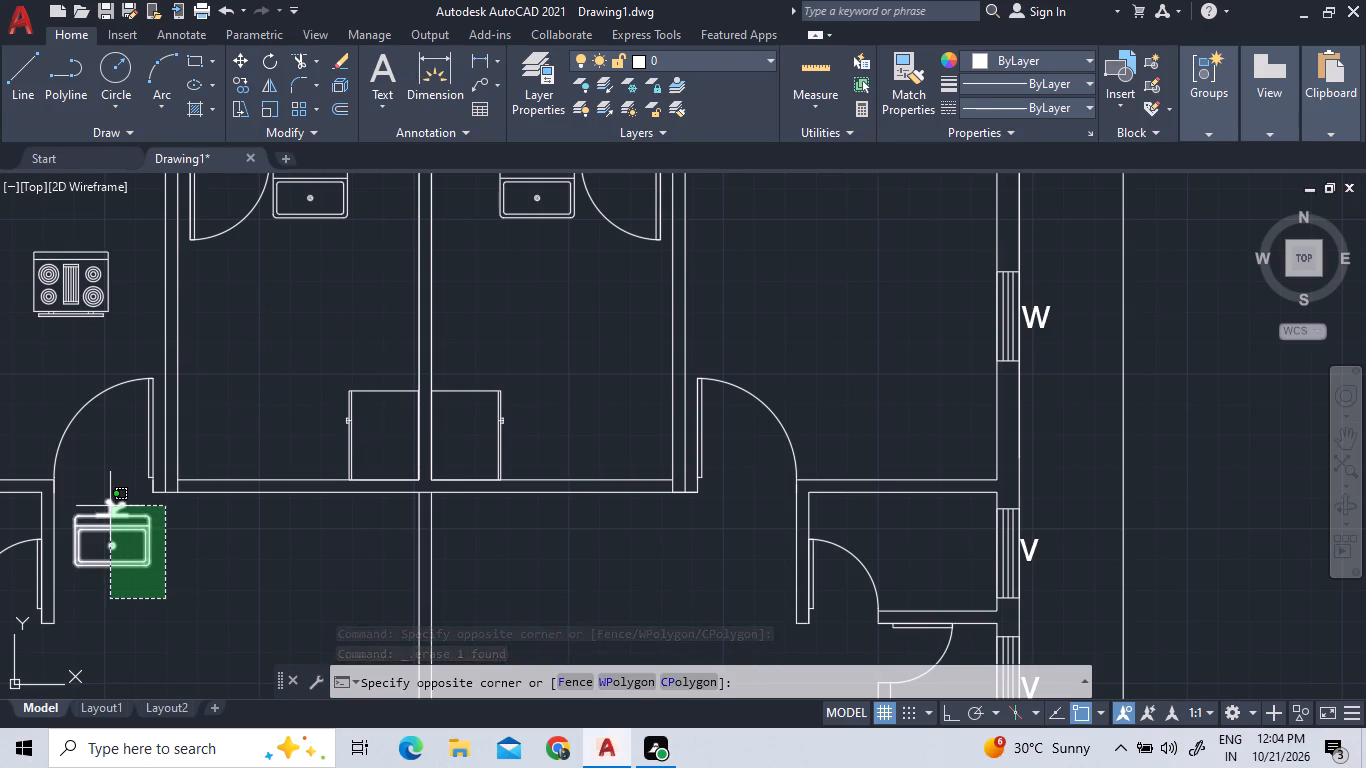
left_click(166, 599)
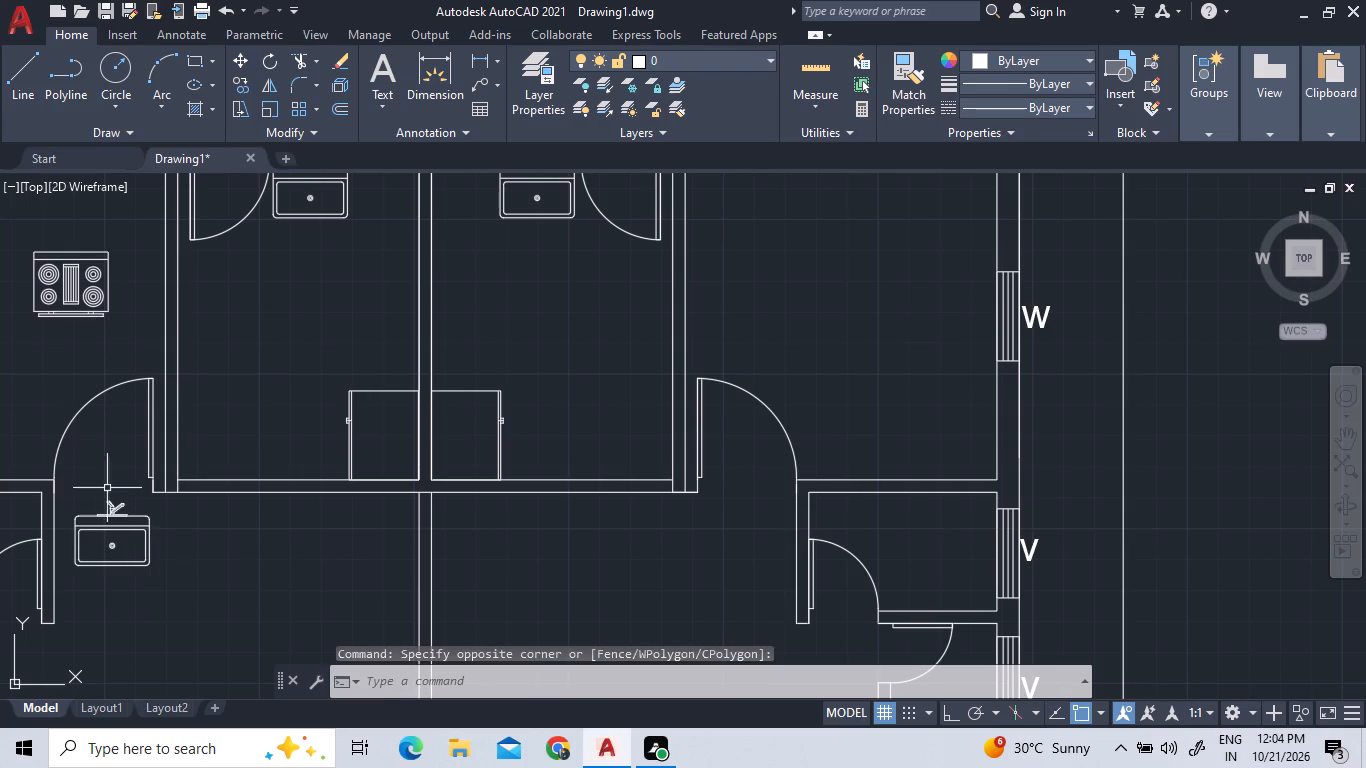
left_click(115, 515)
key("Delete")
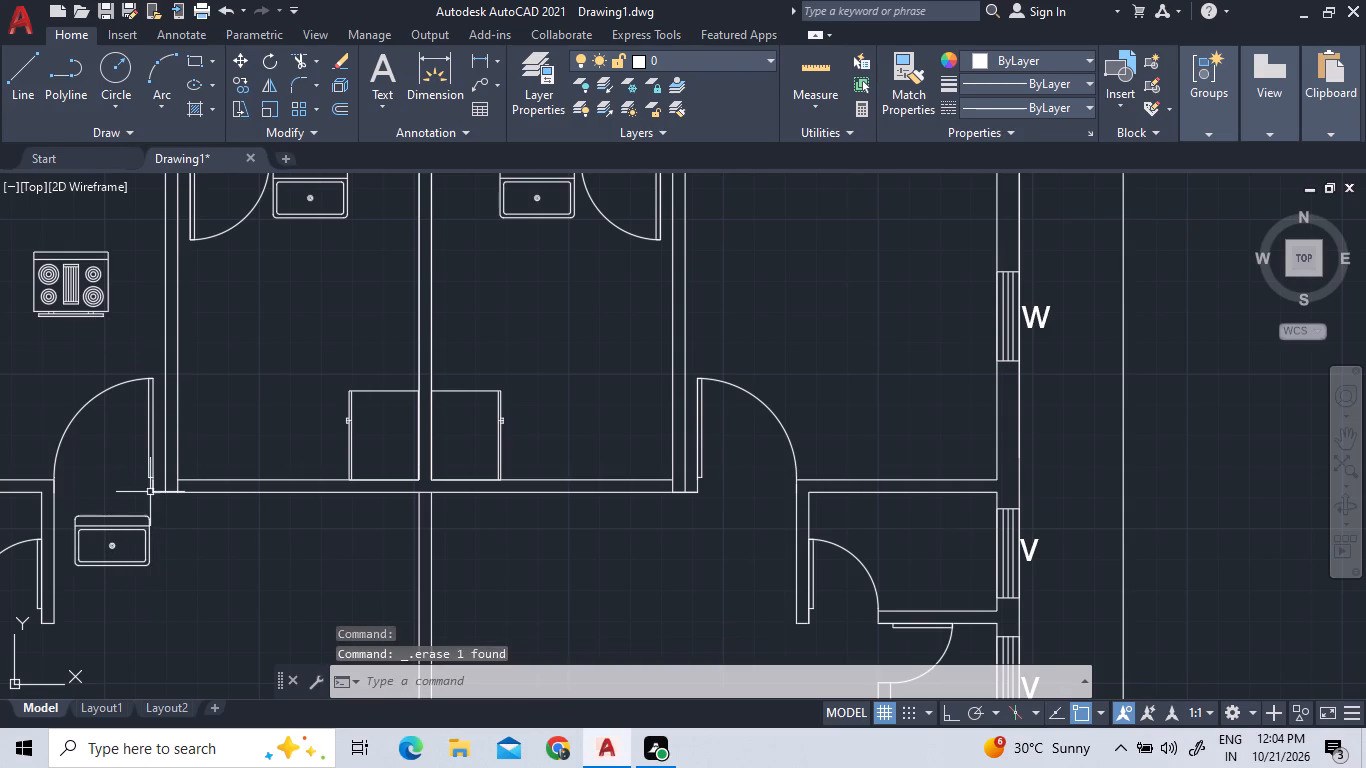
Rotate the range in the upper left room 270° about its lower right corner, with Ortho on.
left_click(101, 314)
right_click(103, 310)
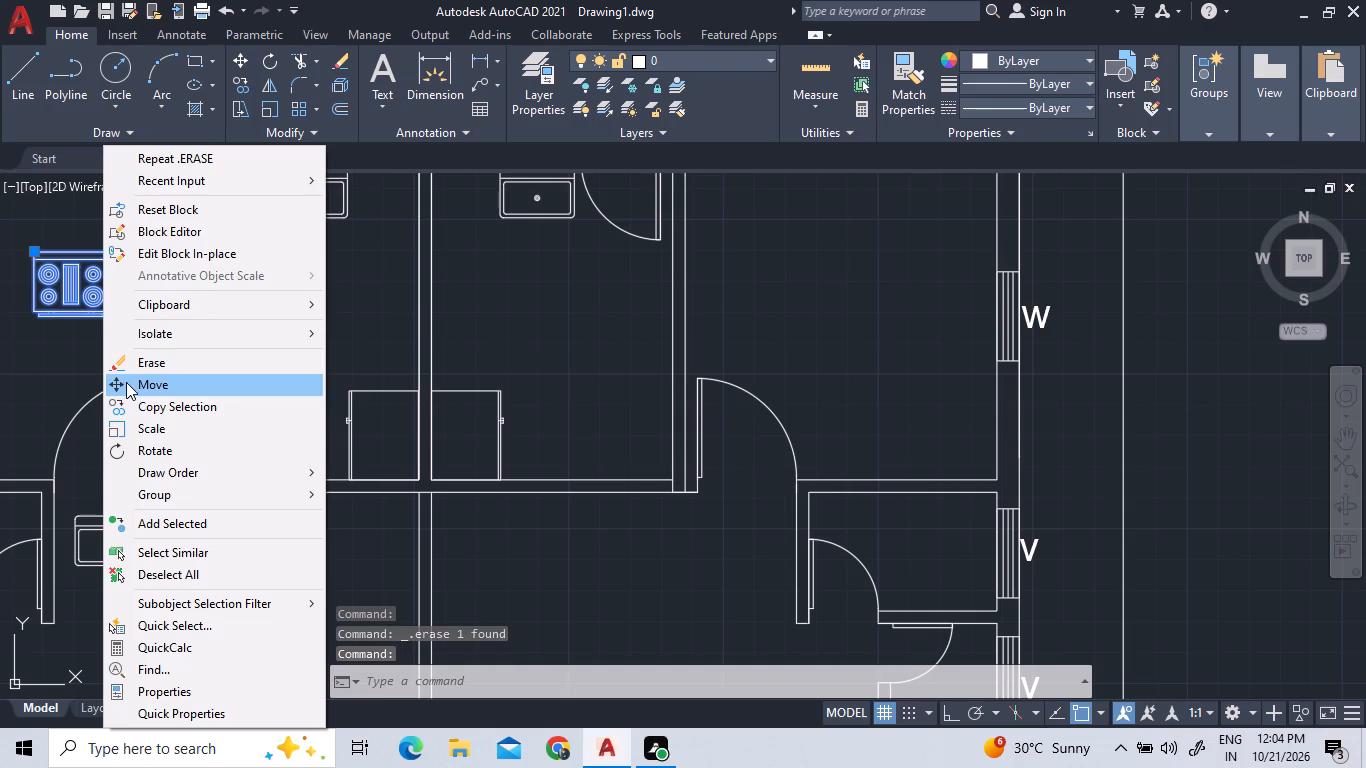
left_click(172, 454)
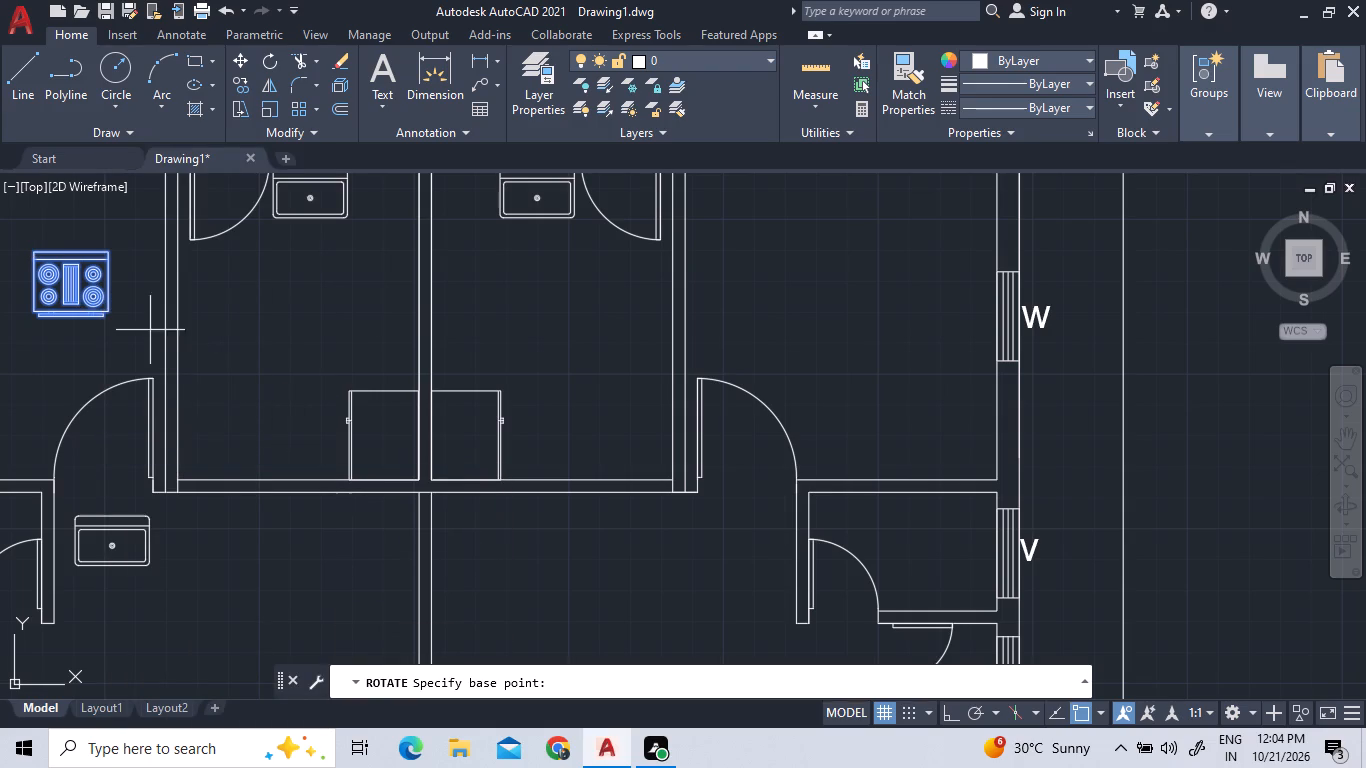
left_click(110, 308)
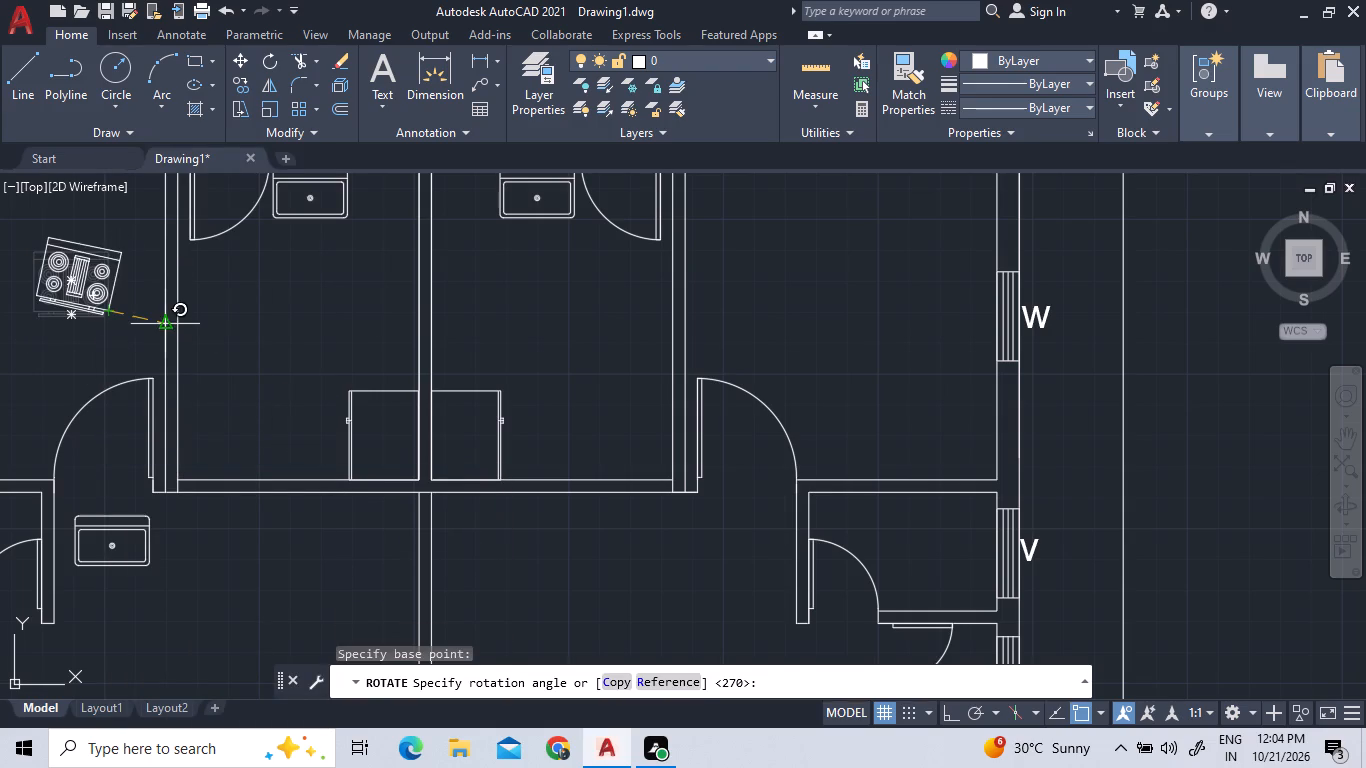
scroll(108, 380, "up", 1)
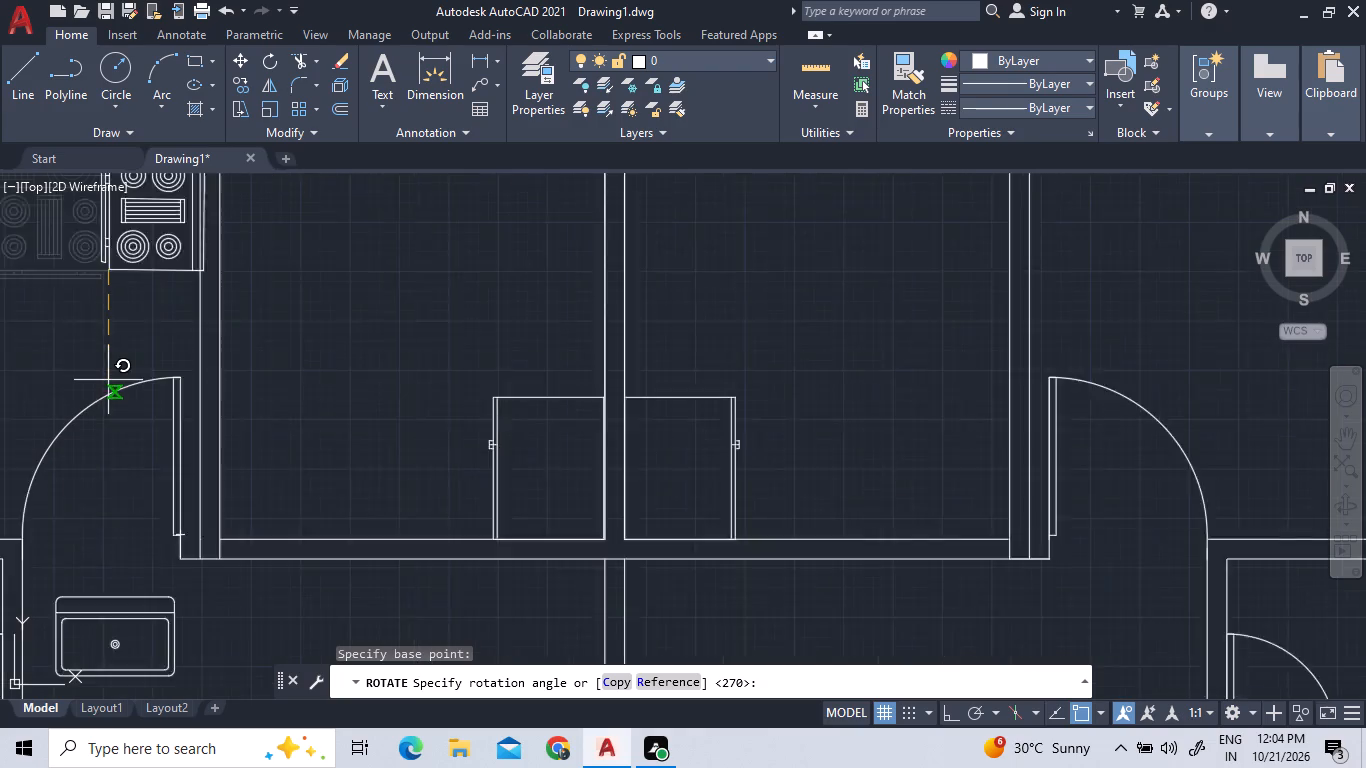
scroll(108, 380, "up", 1)
scroll(107, 382, "down", 3)
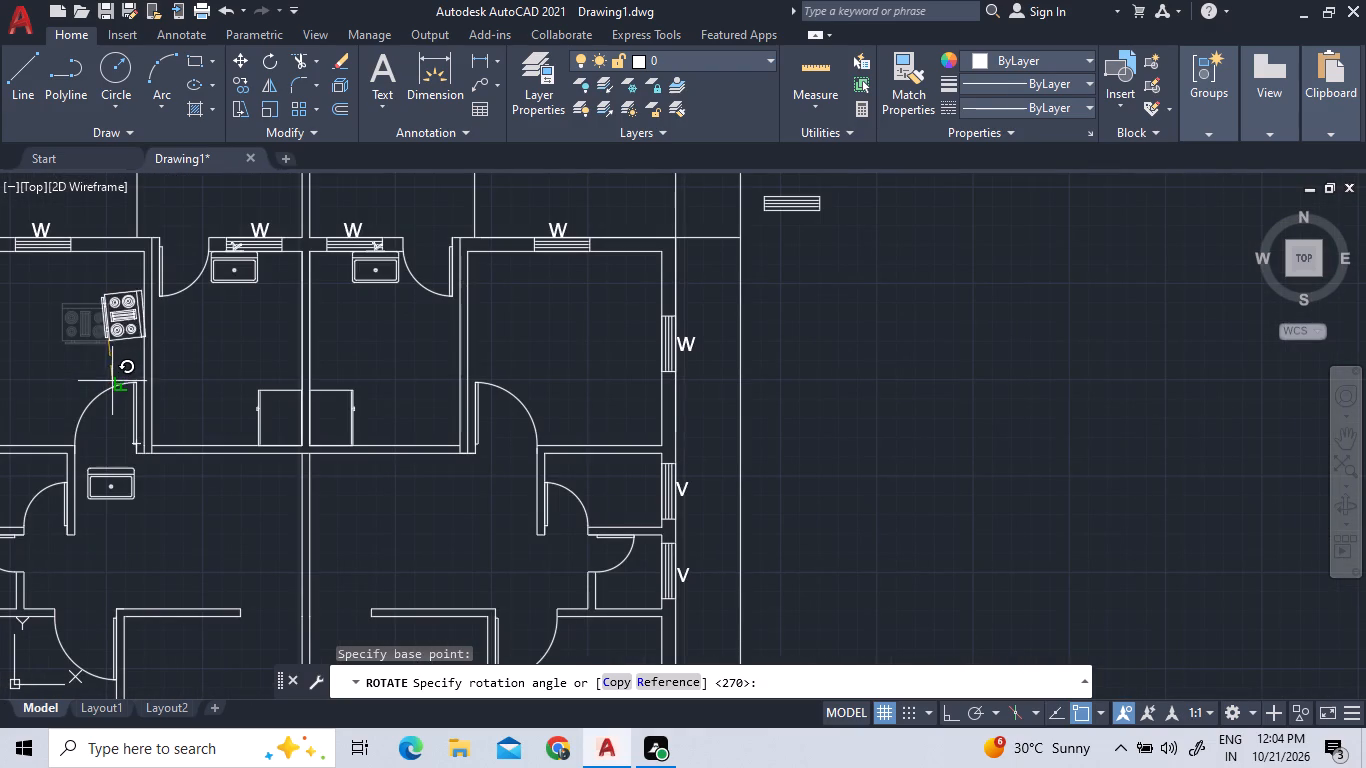
key("F8")
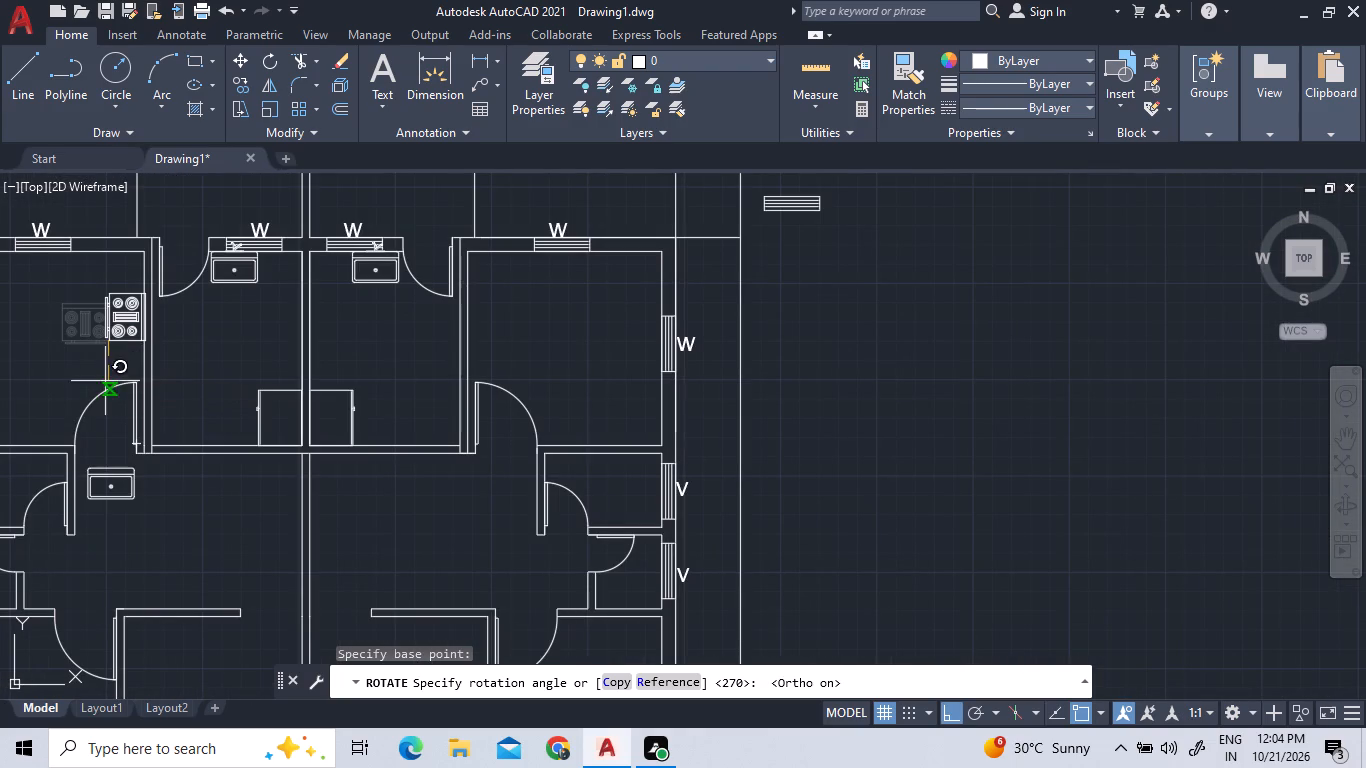
scroll(95, 399, "up", 2)
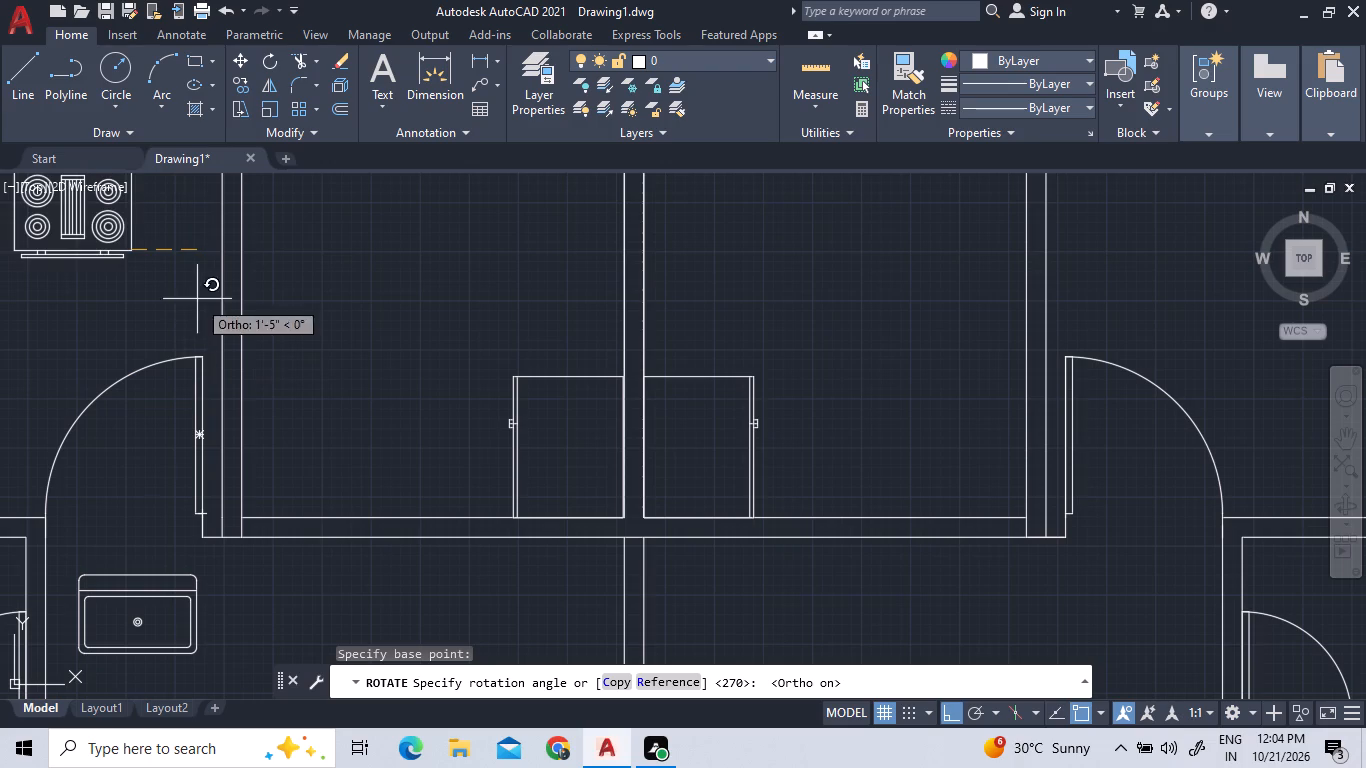
scroll(355, 541, "down", 3)
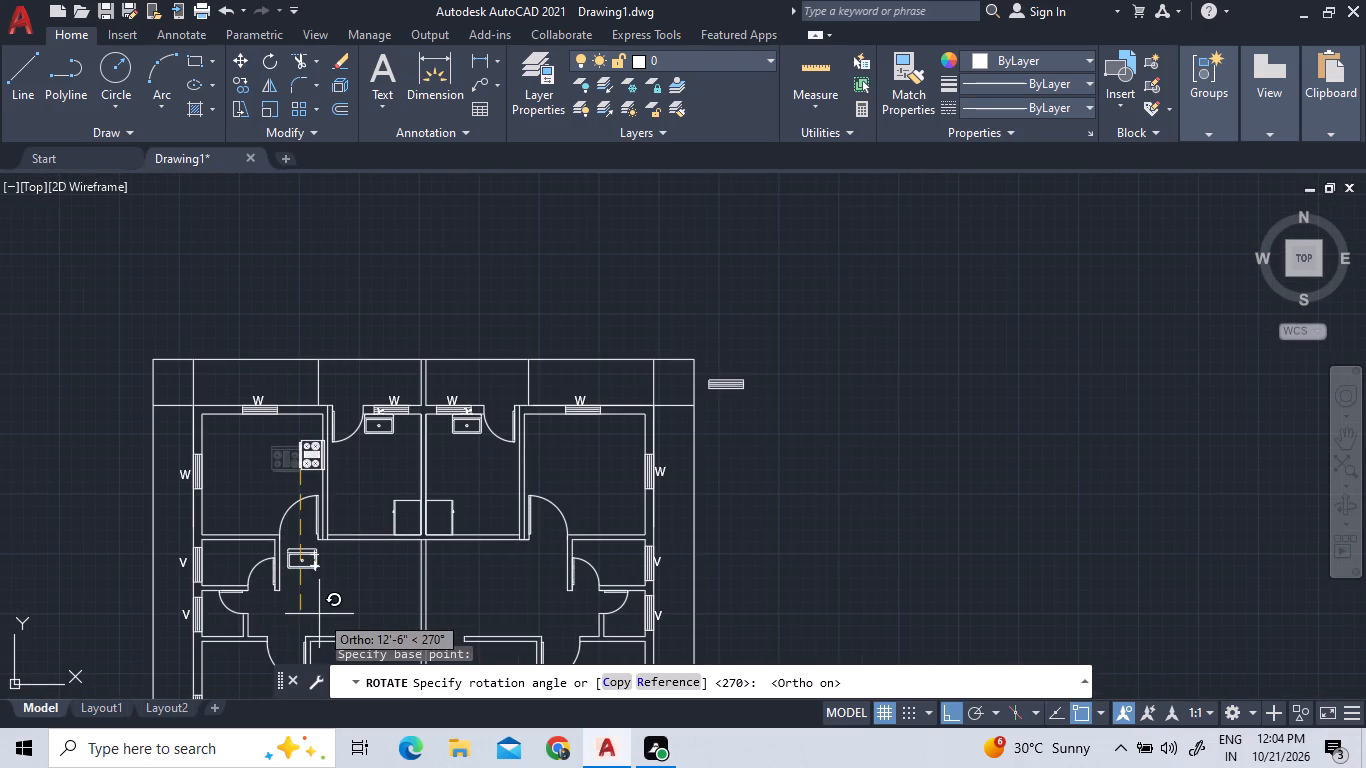
left_click(319, 614)
Copy the rotated range horizontally into the left middle room, with its back against the central wall's left-hand line.
left_click(299, 452)
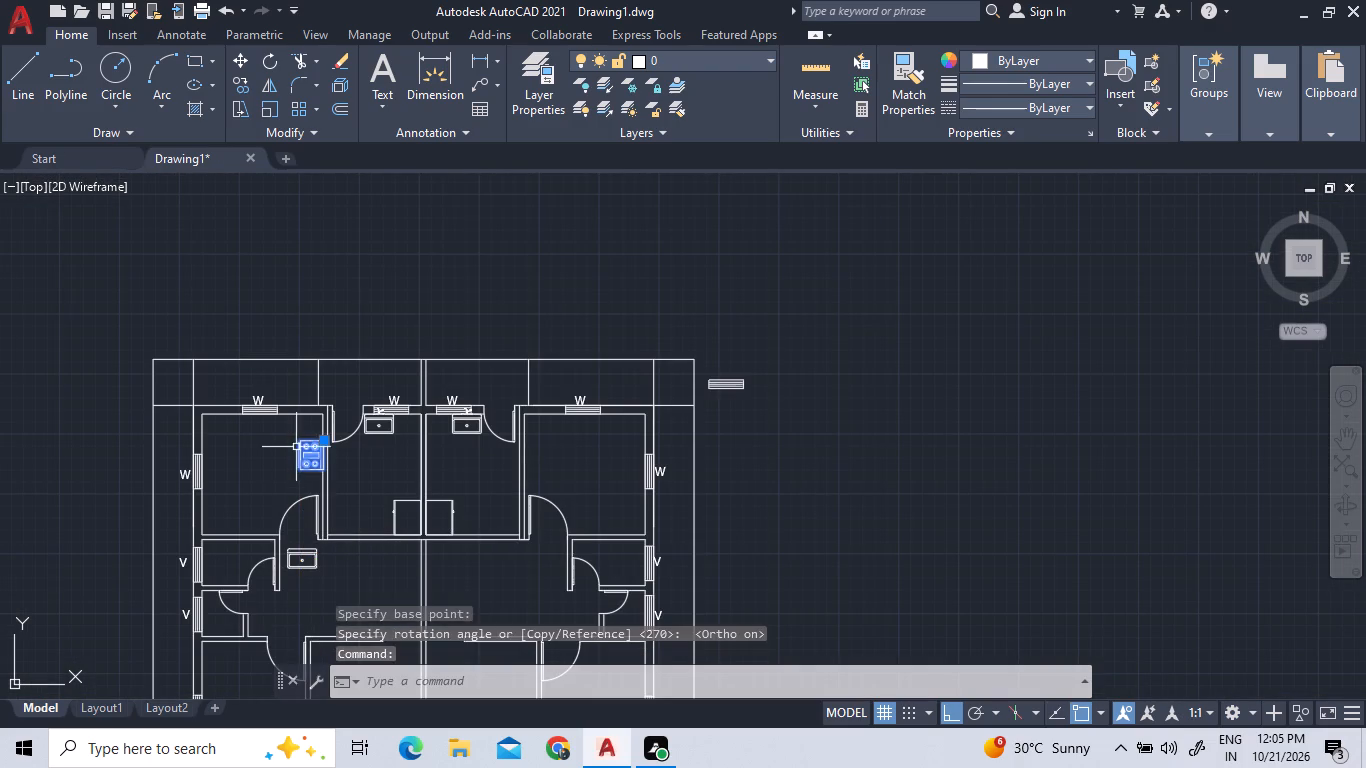
right_click(295, 447)
left_click(349, 411)
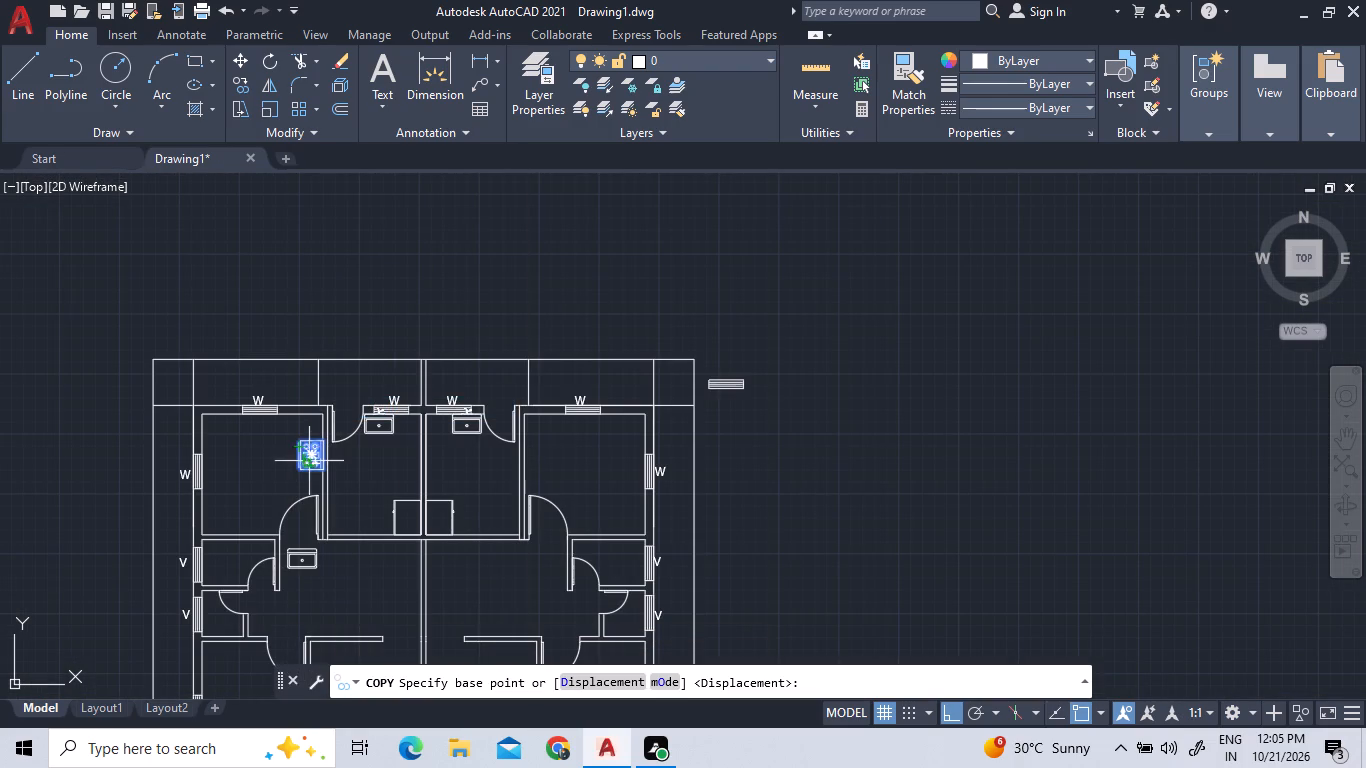
scroll(315, 446, "up", 3)
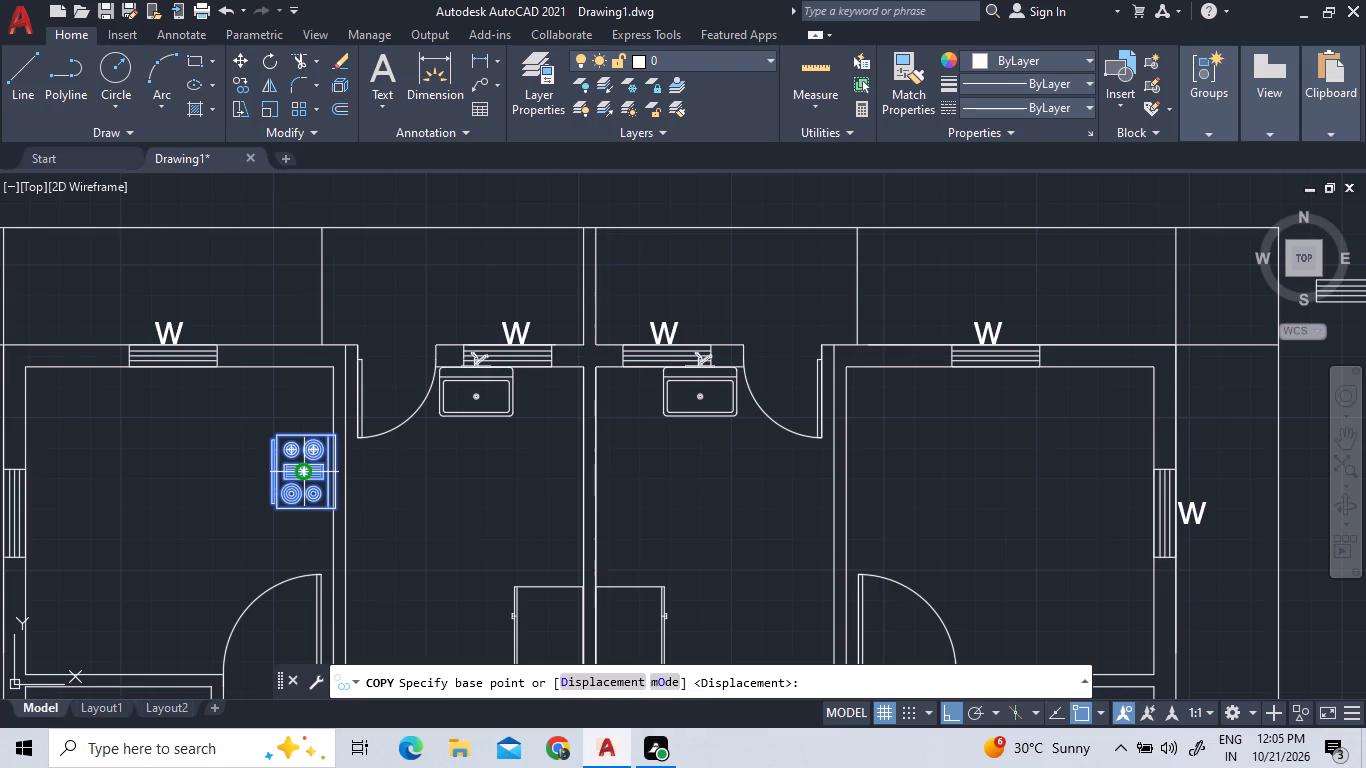
left_click(301, 472)
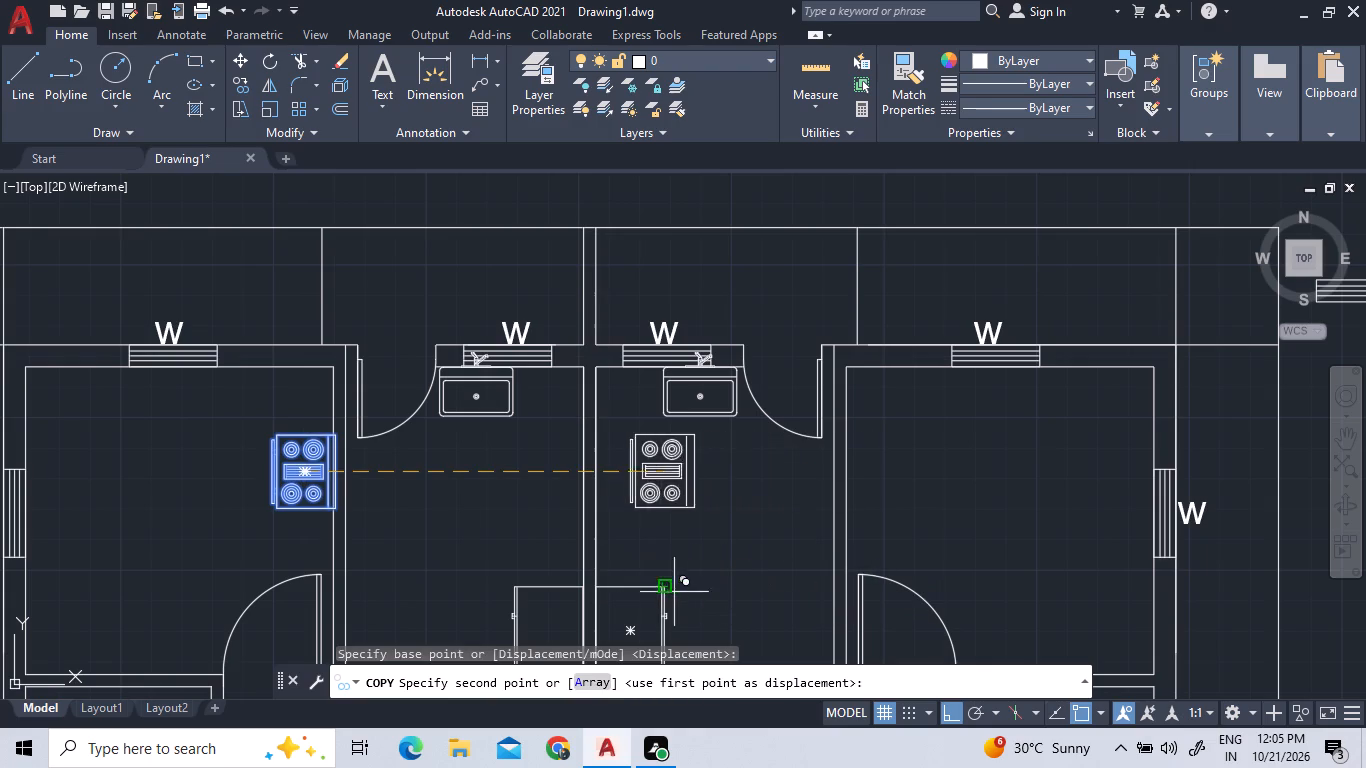
scroll(939, 594, "down", 2)
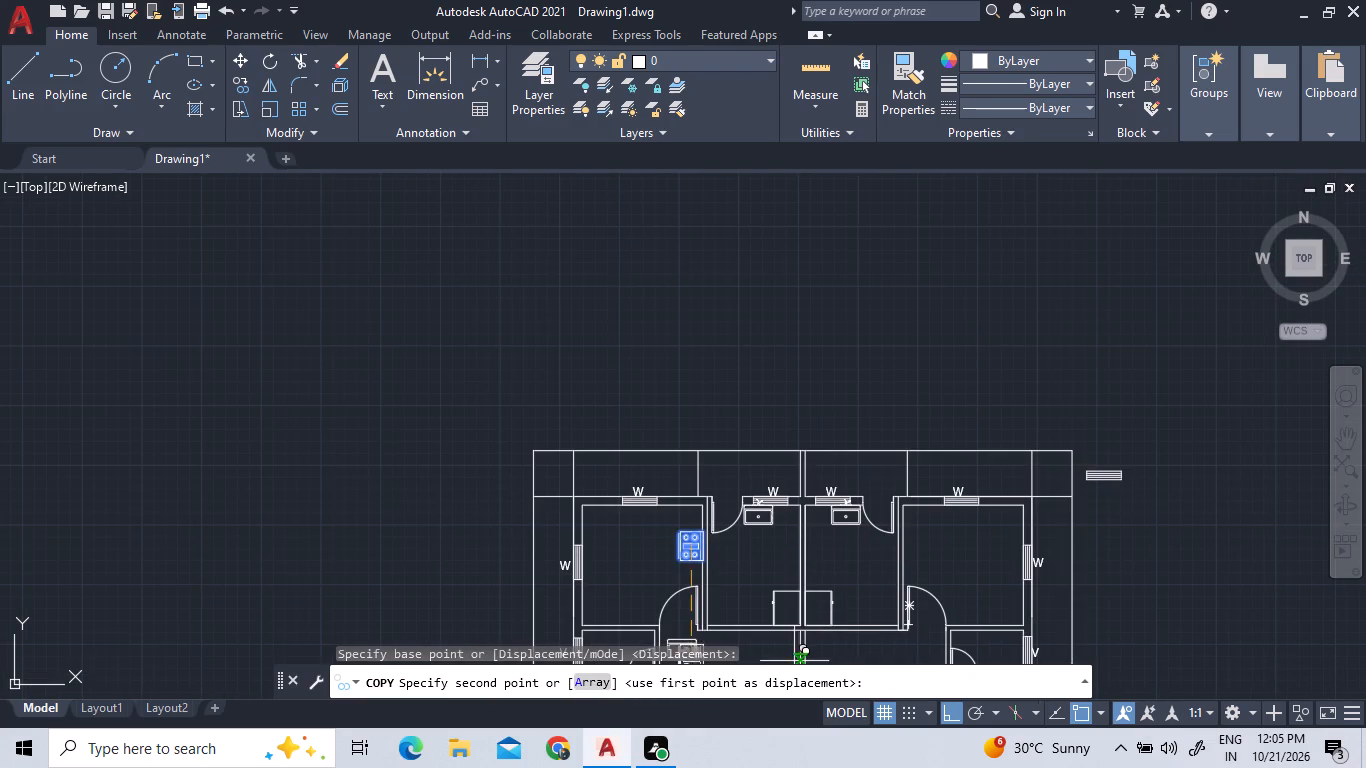
scroll(792, 661, "up", 1)
scroll(820, 523, "up", 2)
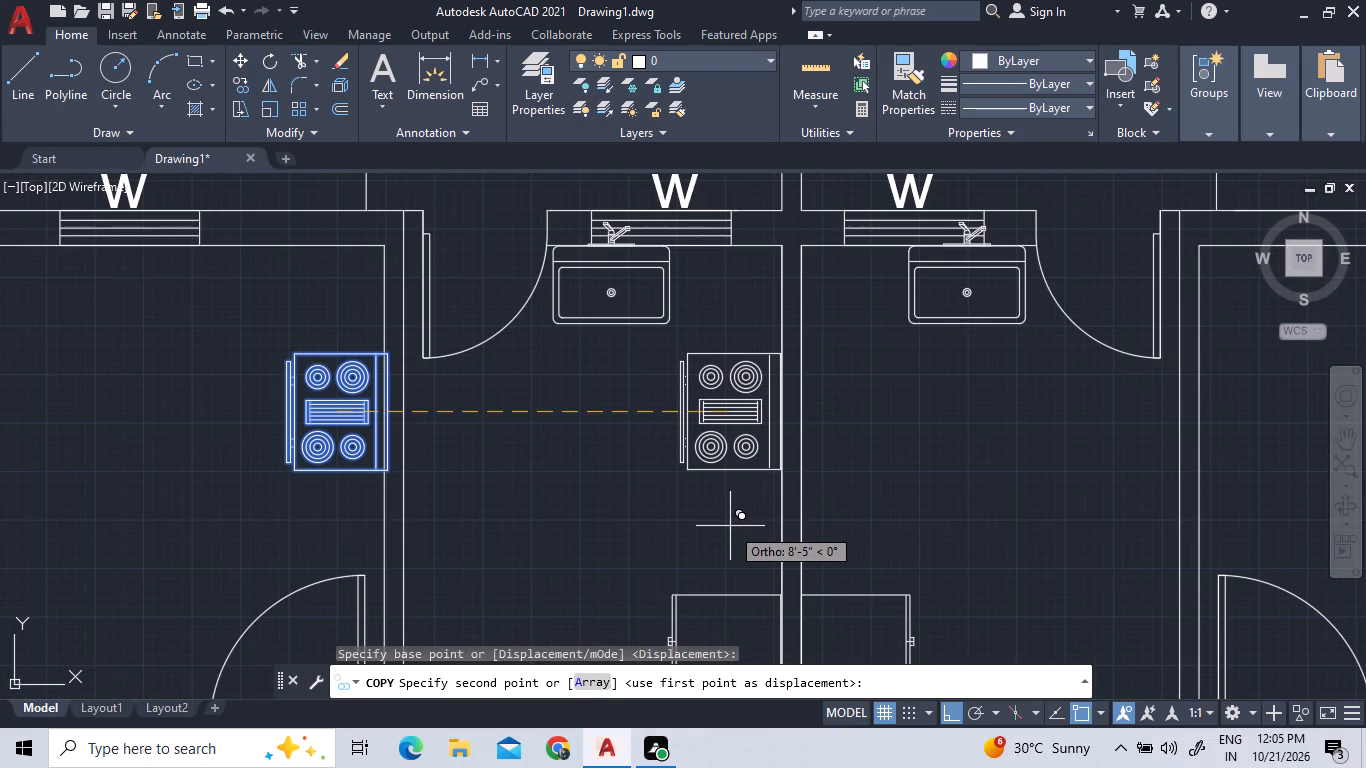
left_click(730, 526)
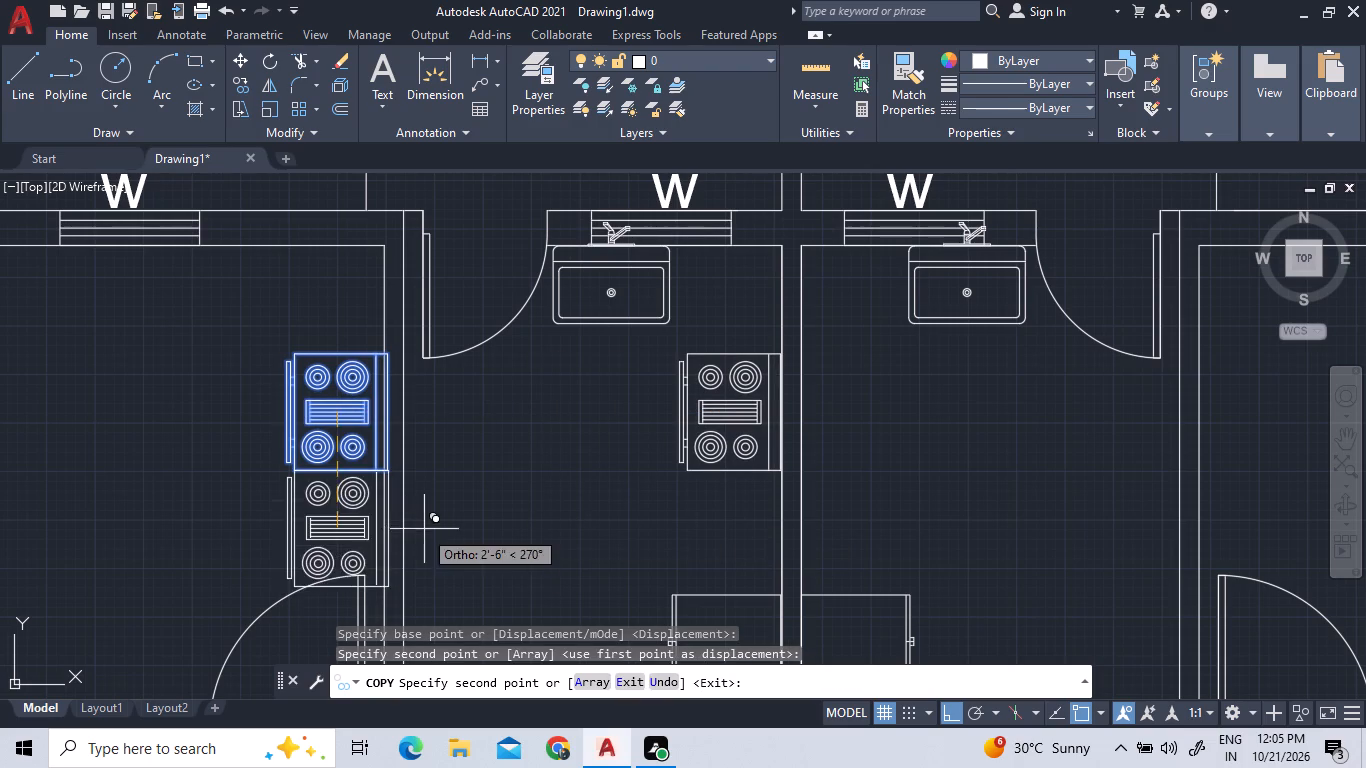
key("Escape")
Mirror the copied range into the right middle room about the central wall's right-hand line, keeping the original.
left_click(764, 470)
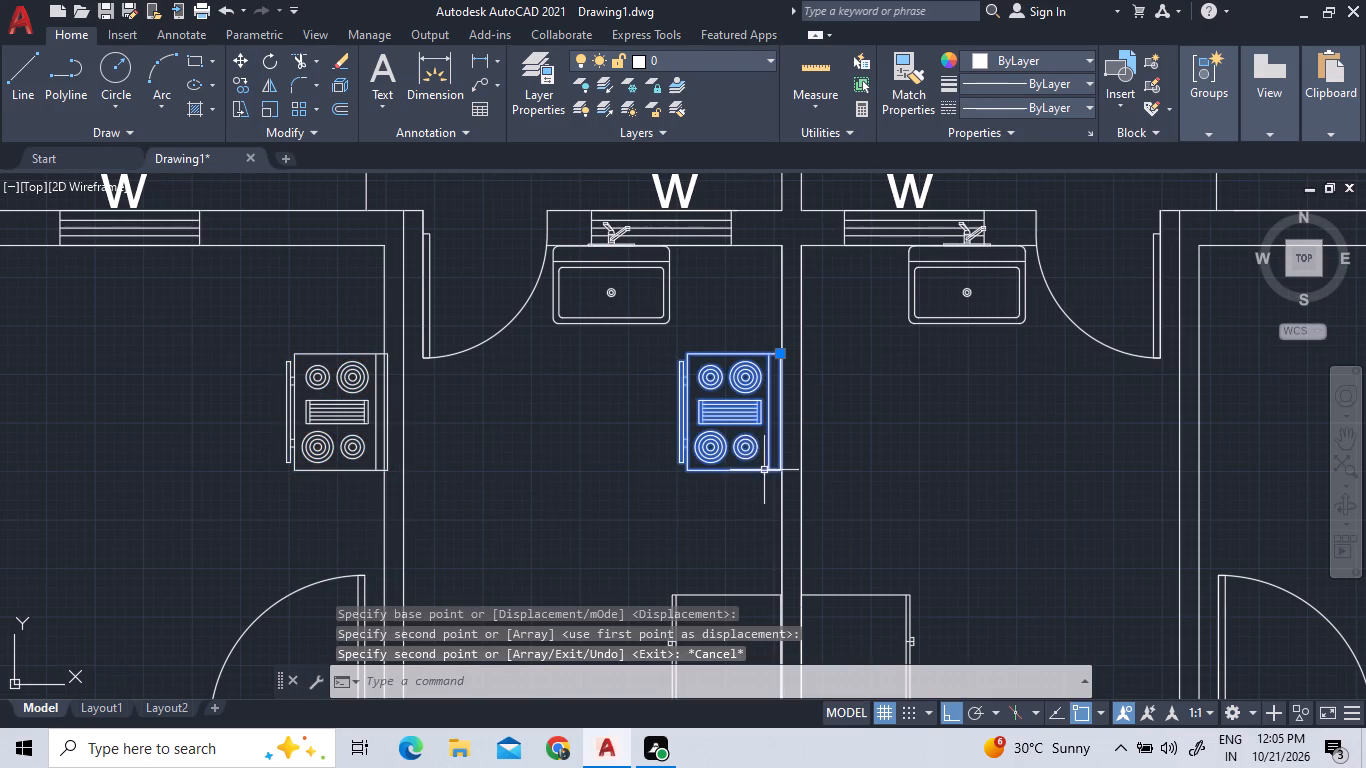
right_click(700, 384)
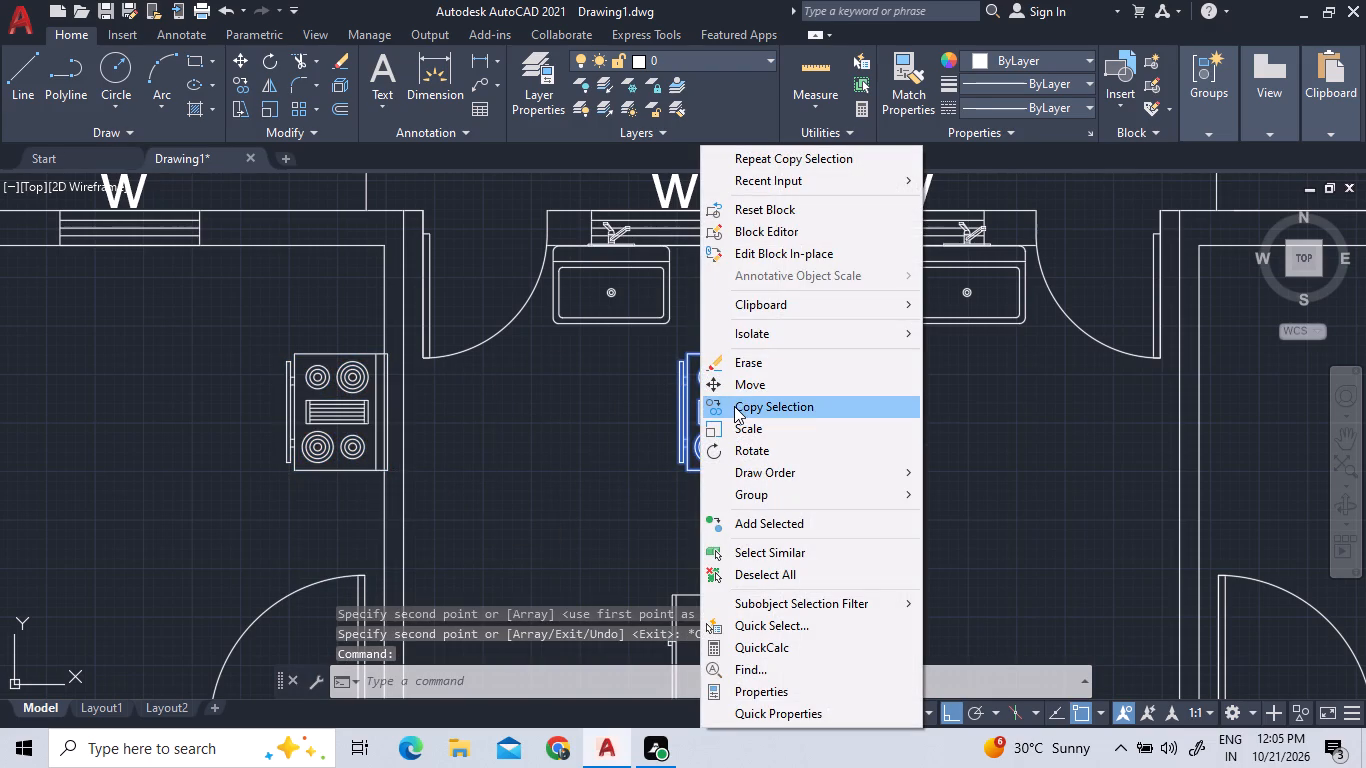
left_click(270, 92)
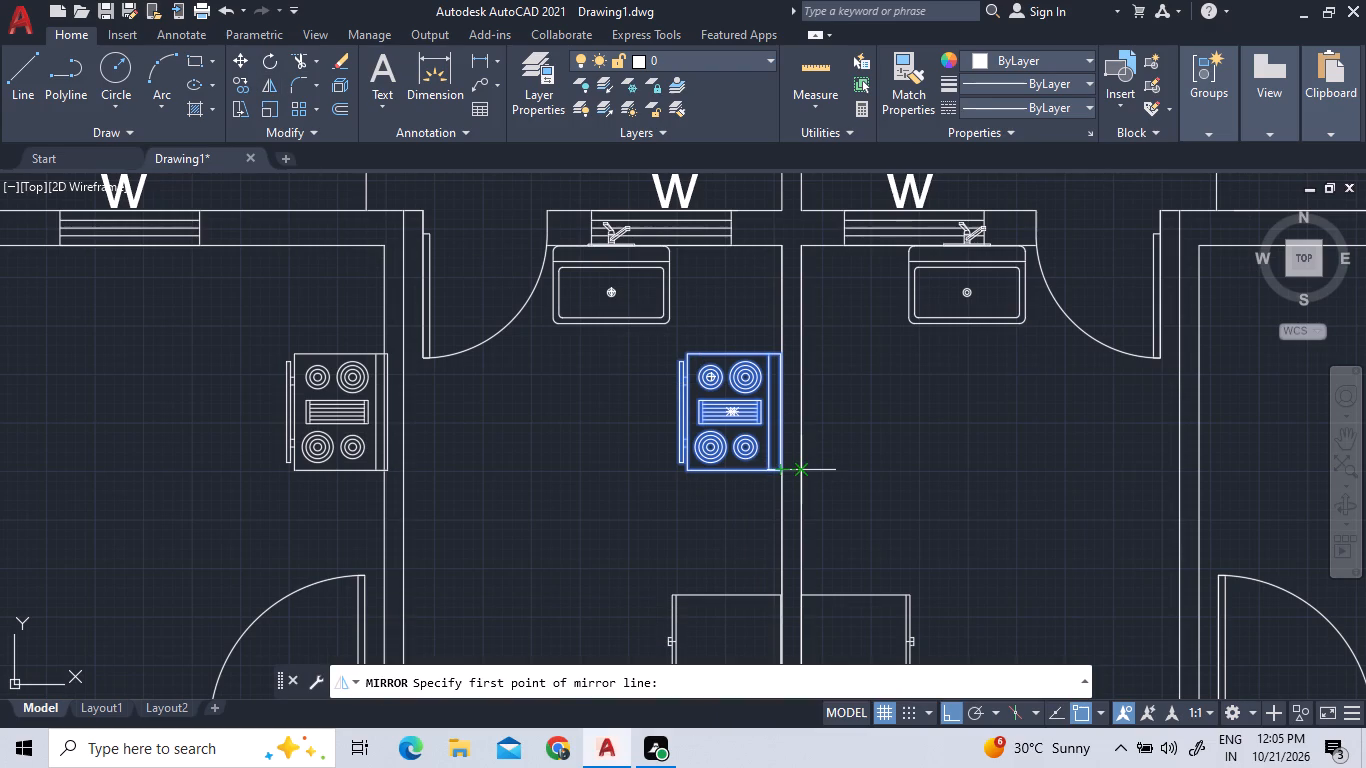
left_click(803, 470)
left_click(802, 354)
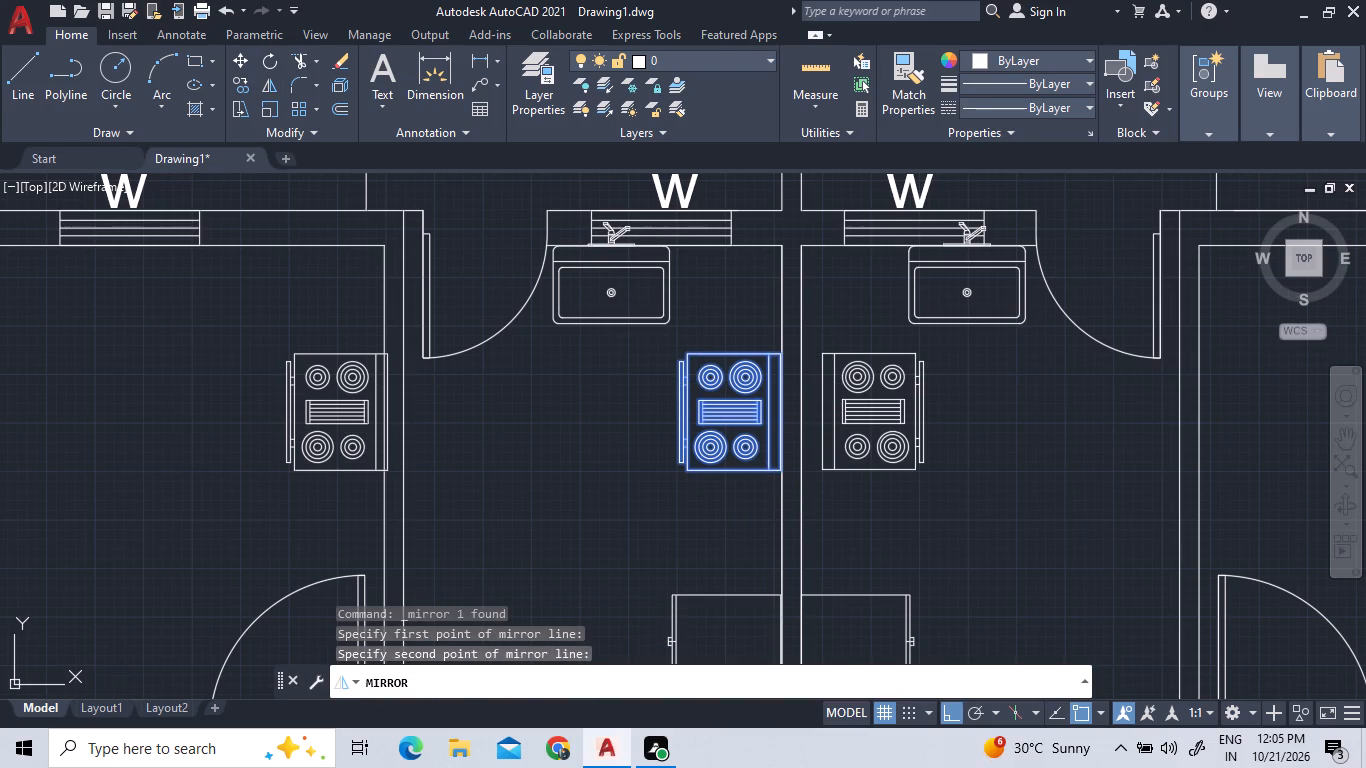
left_click(904, 481)
left_click(871, 393)
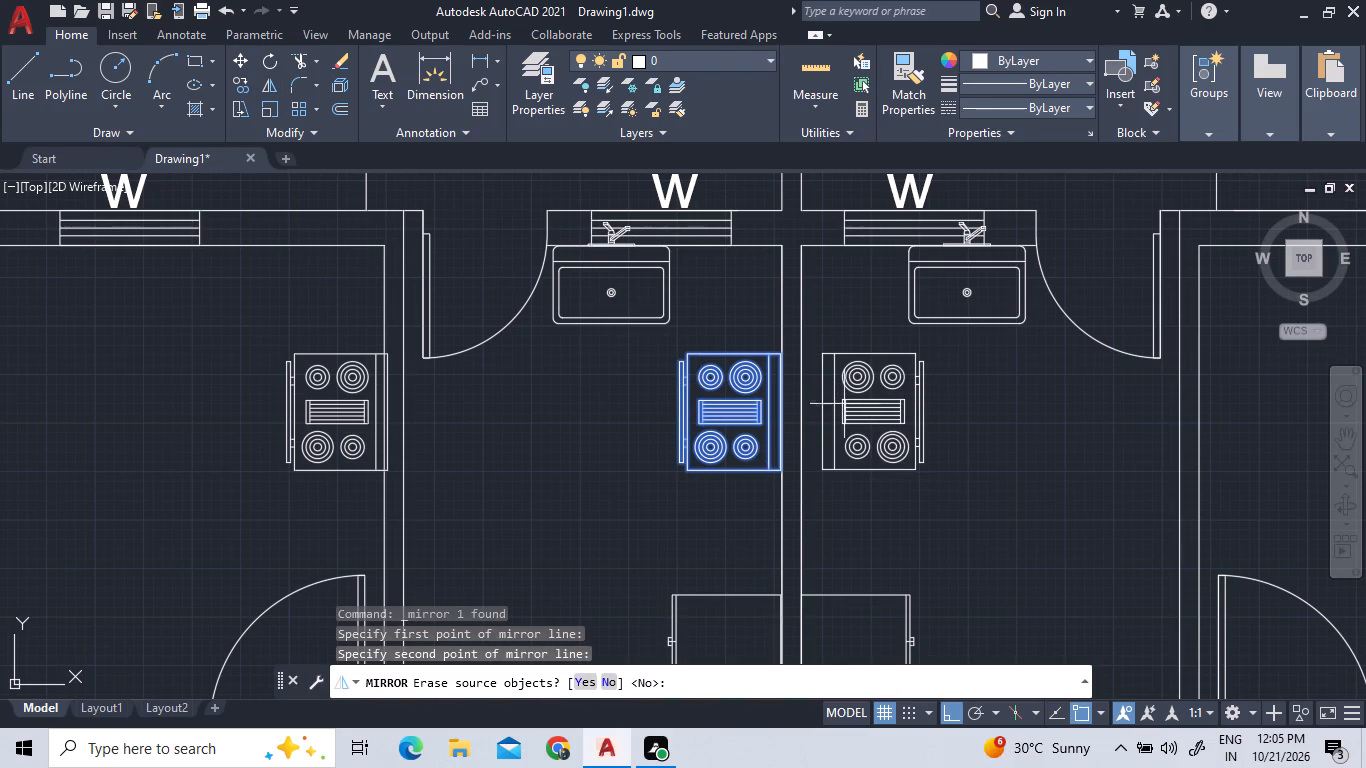
left_click(608, 686)
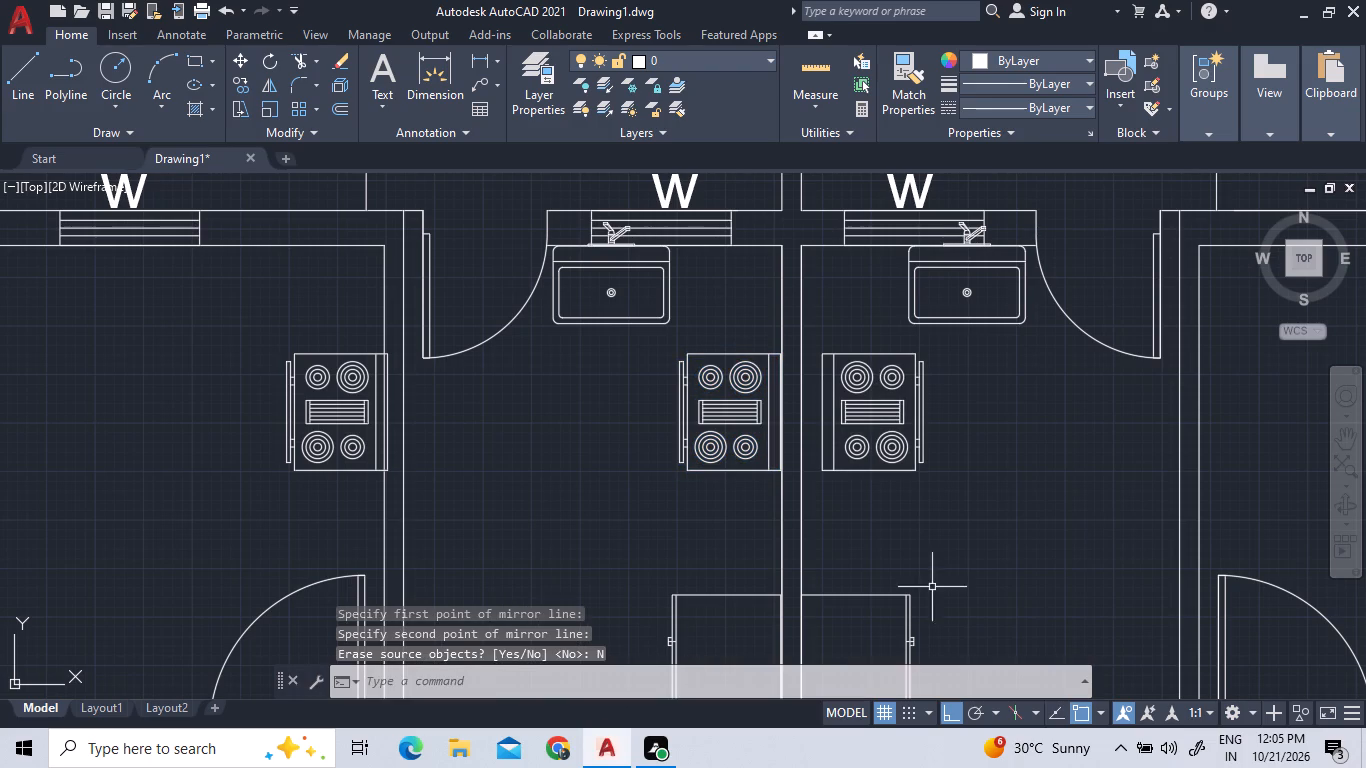
Move the right middle room's range horizontally by its lower back corner so its back sits against the central wall's right-hand line.
left_click(910, 485)
left_click(824, 421)
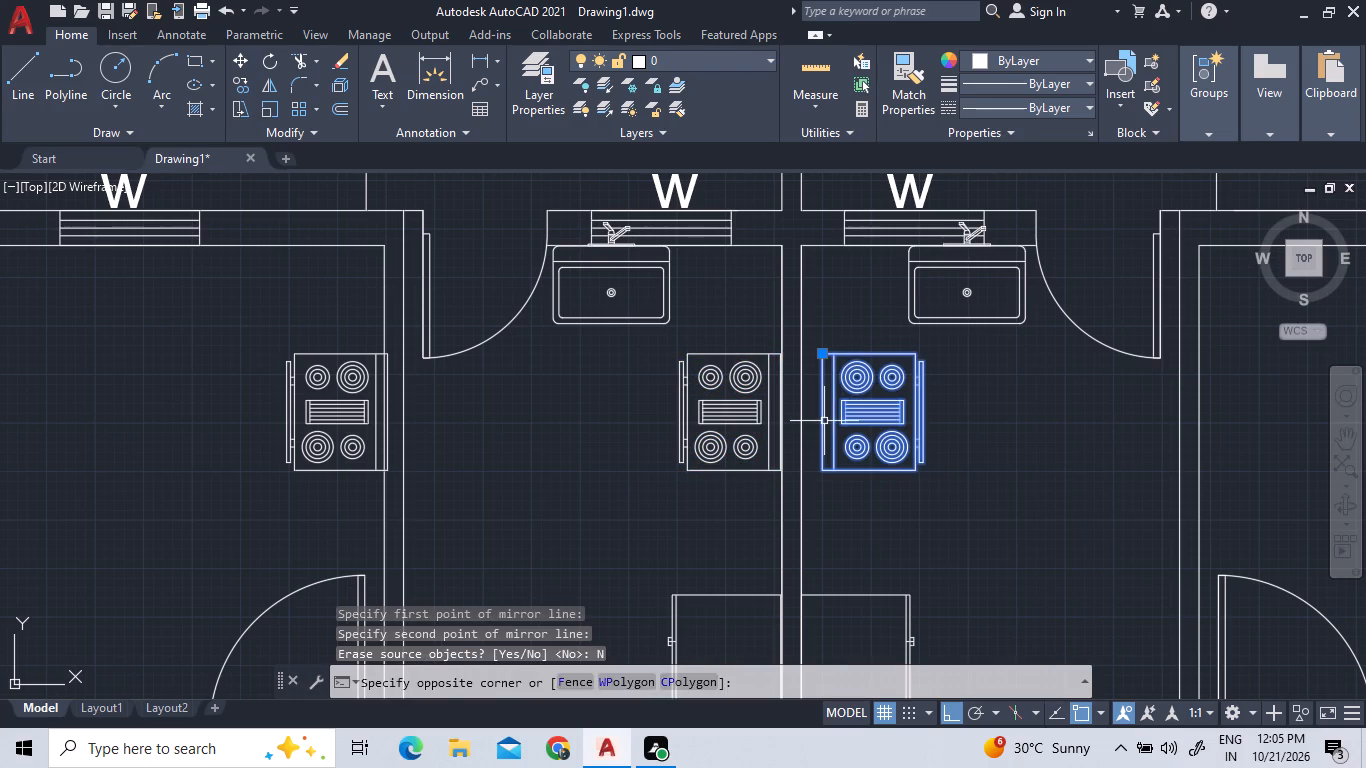
right_click(825, 423)
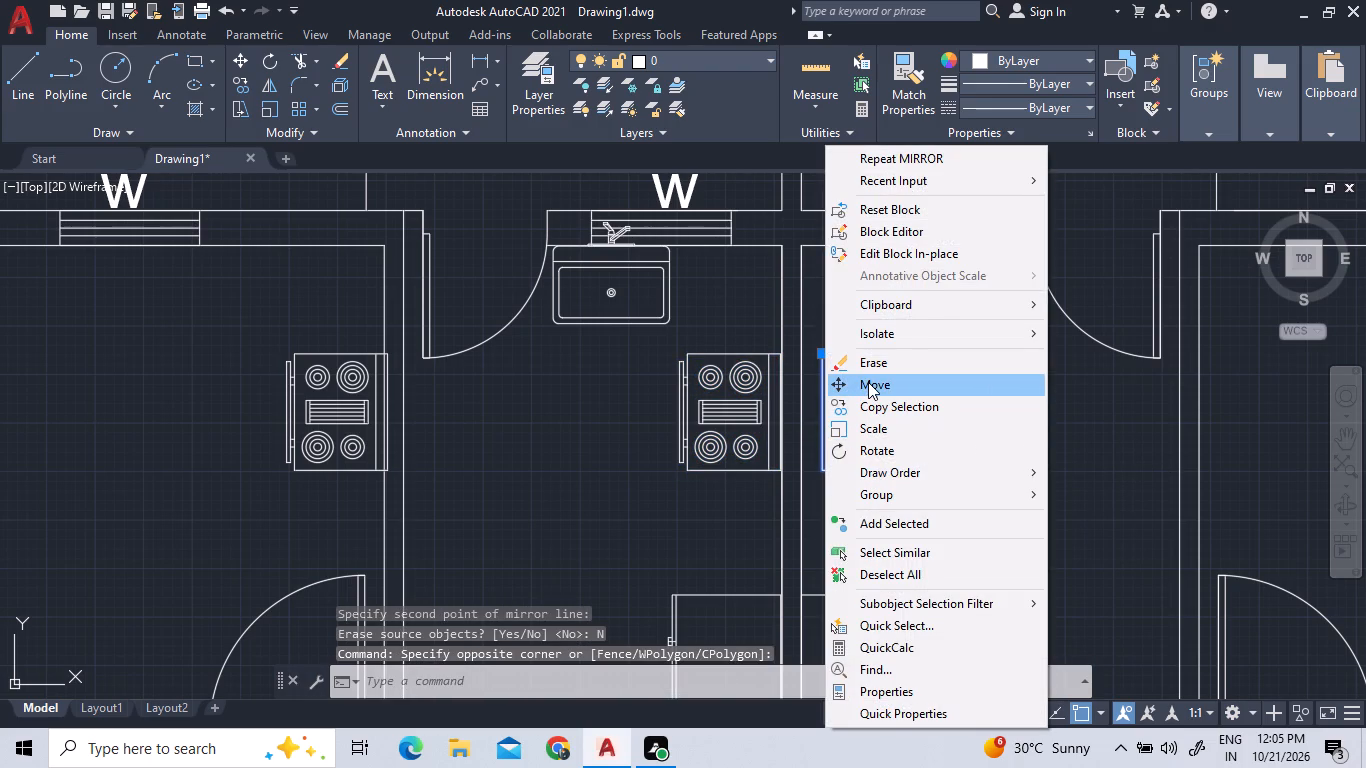
left_click(868, 382)
scroll(824, 466, "up", 3)
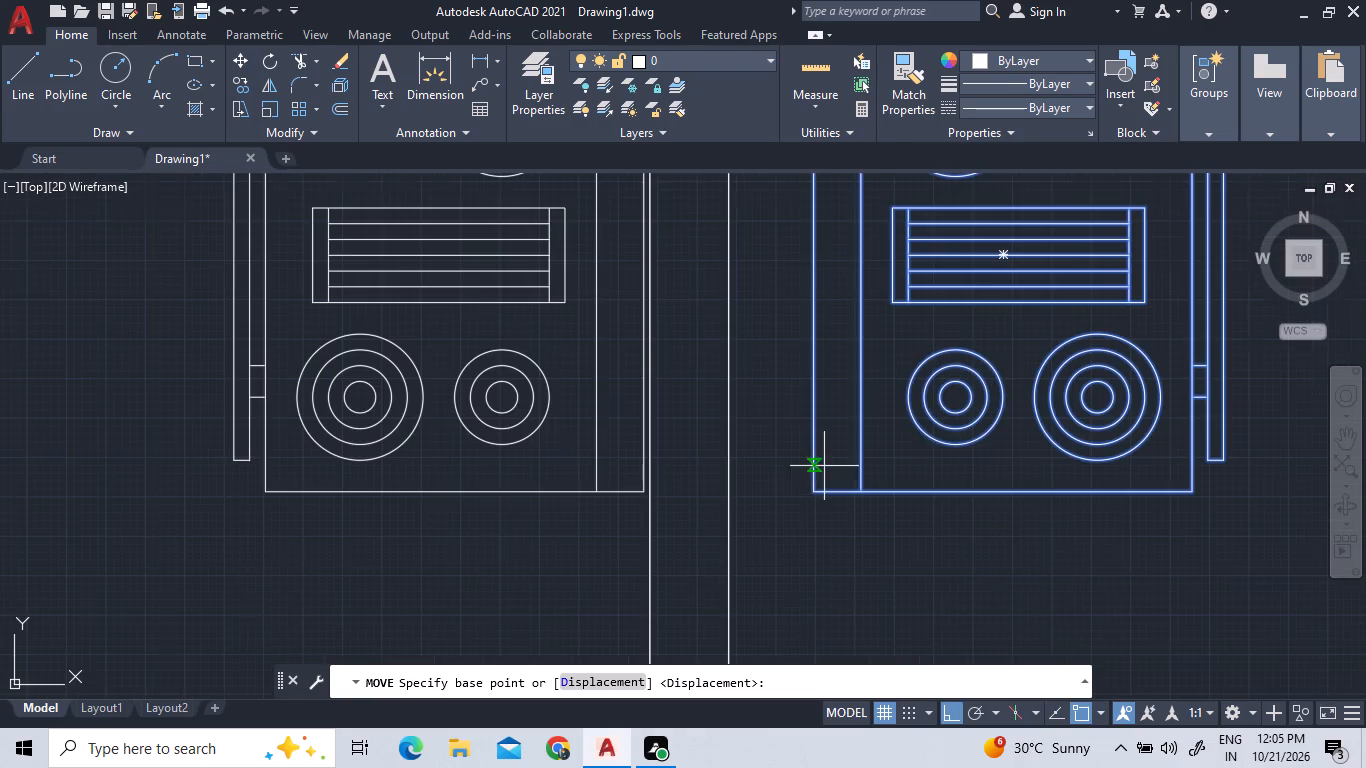
left_click(814, 488)
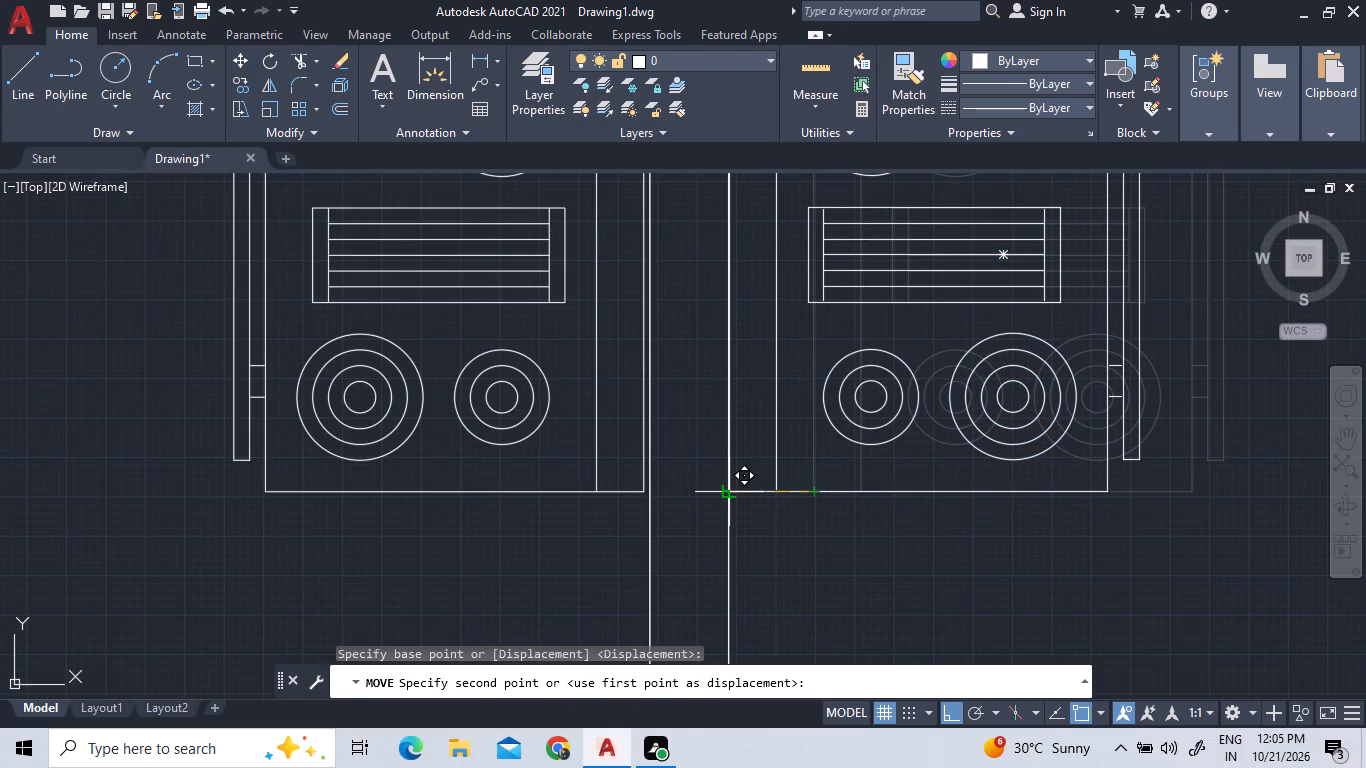
left_click(727, 491)
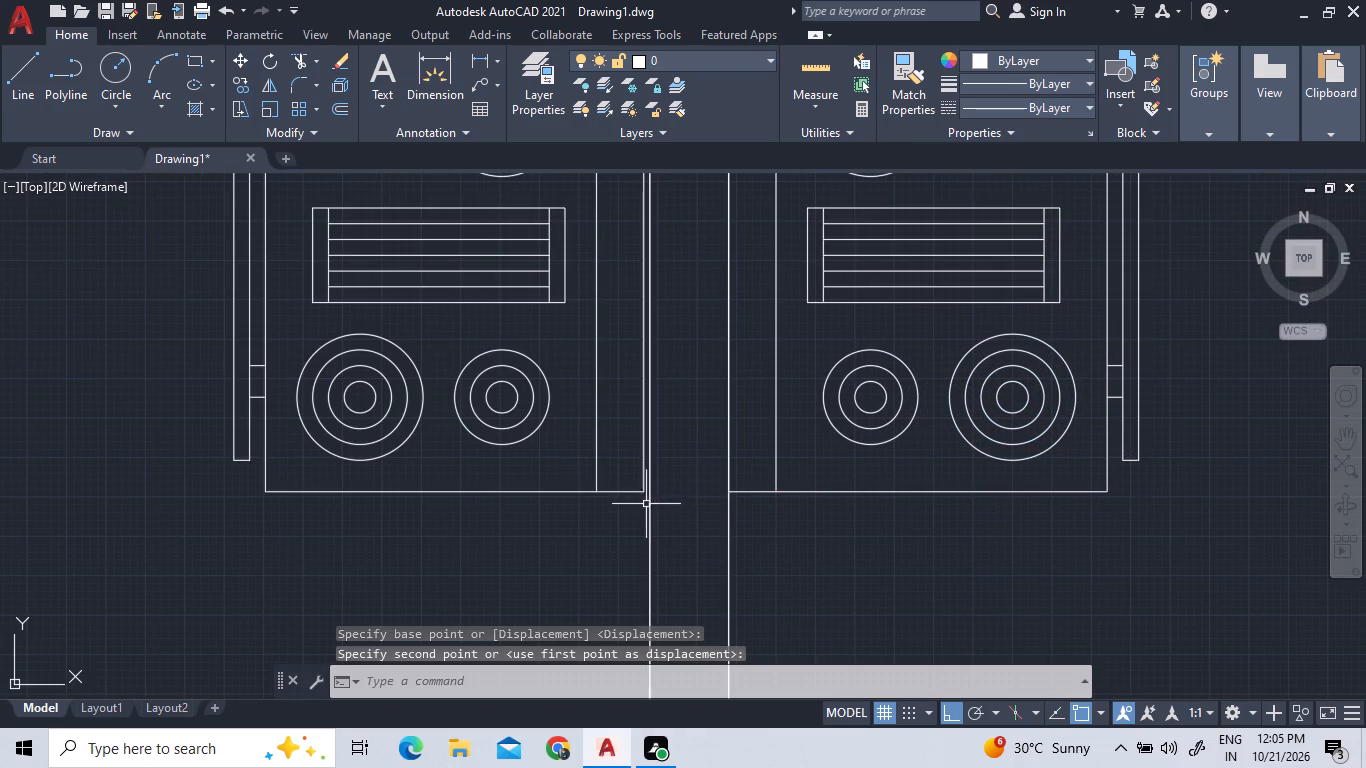
Move the left middle room's range horizontally by its lower back corner to close the gap to the central wall's left-hand line.
left_click(643, 504)
left_click(573, 425)
right_click(568, 427)
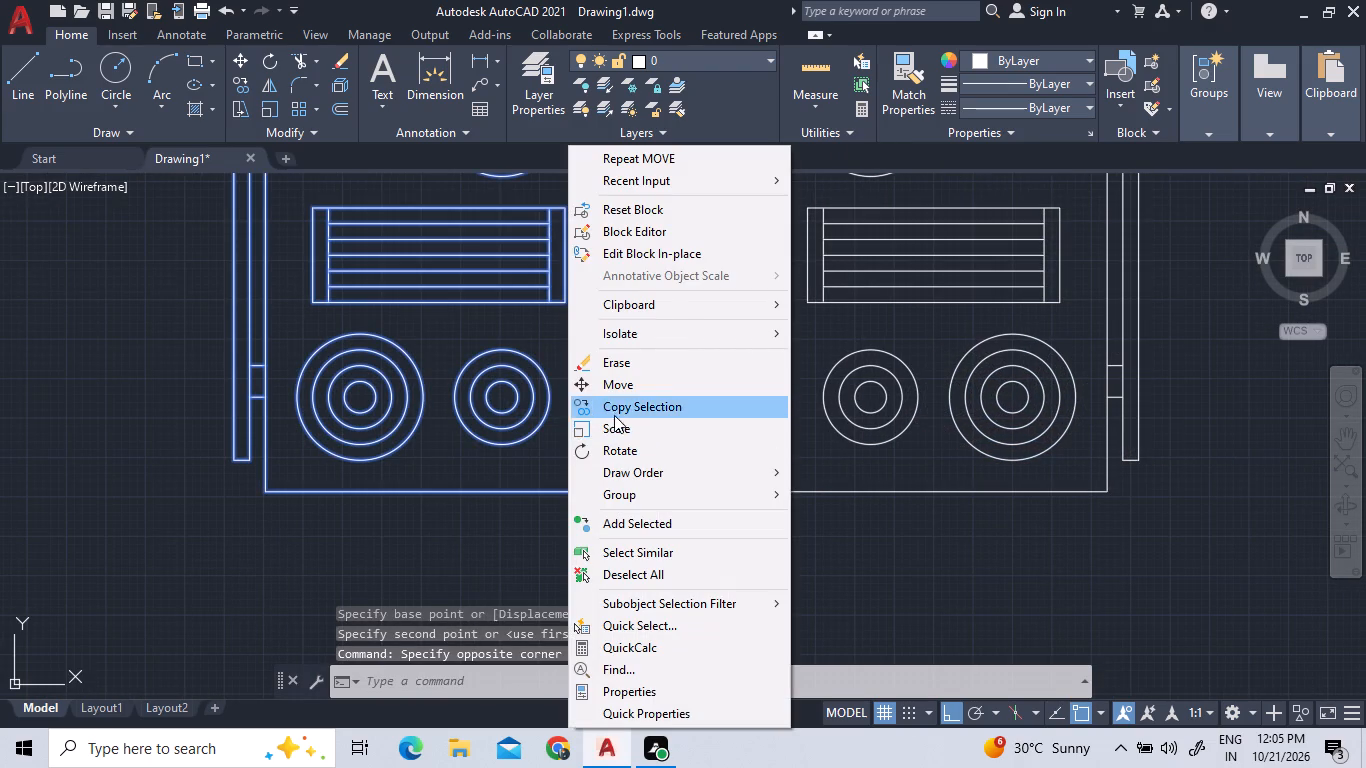
left_click(614, 391)
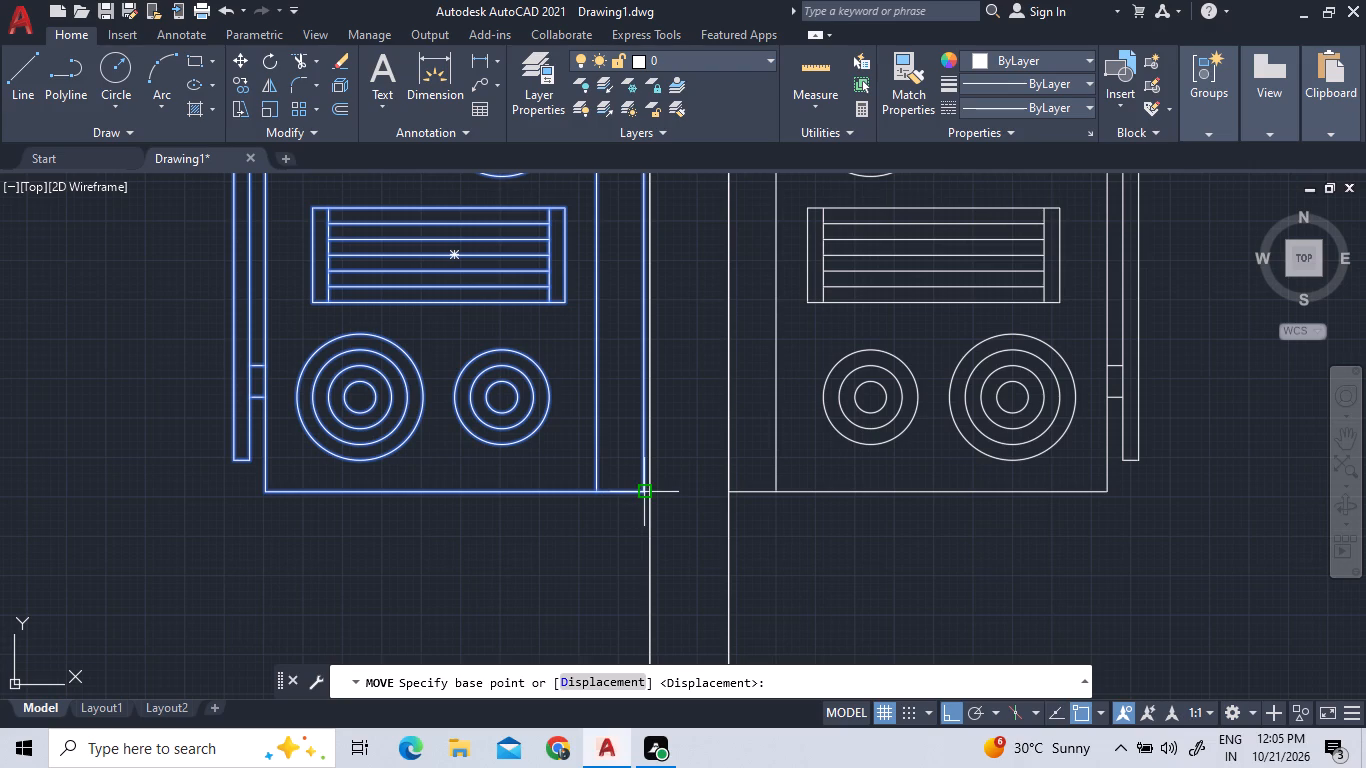
left_click(646, 490)
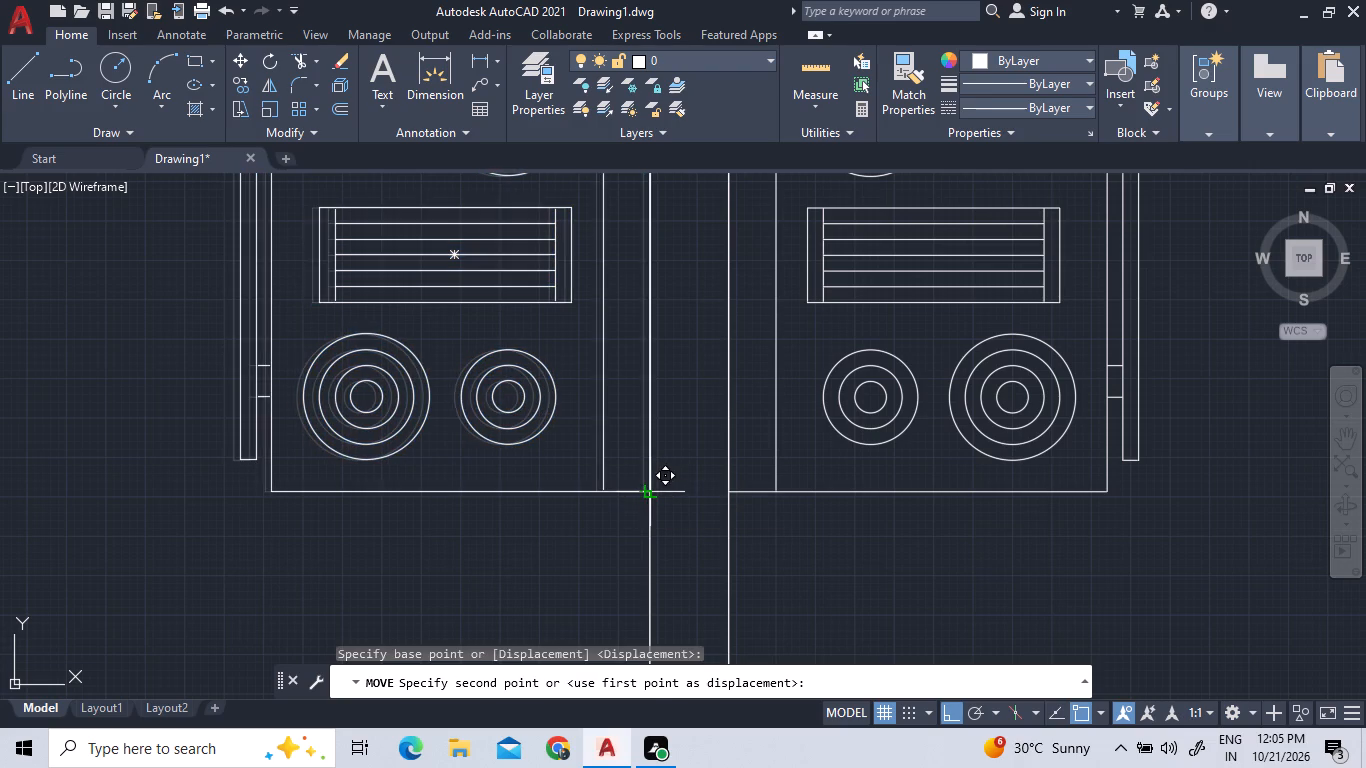
left_click(655, 492)
Erase the original range in the upper left room, beside the wall shared with the left middle room.
scroll(691, 490, "down", 3)
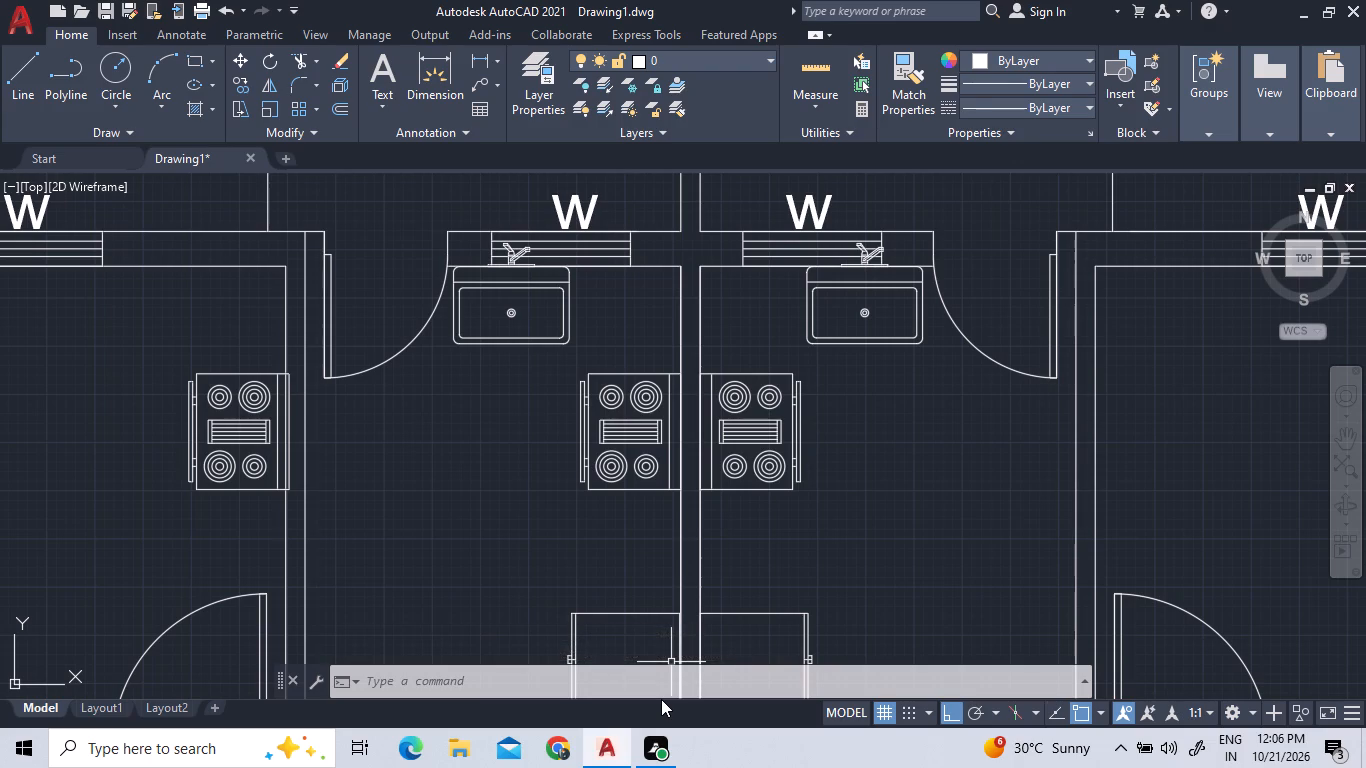
left_click(252, 475)
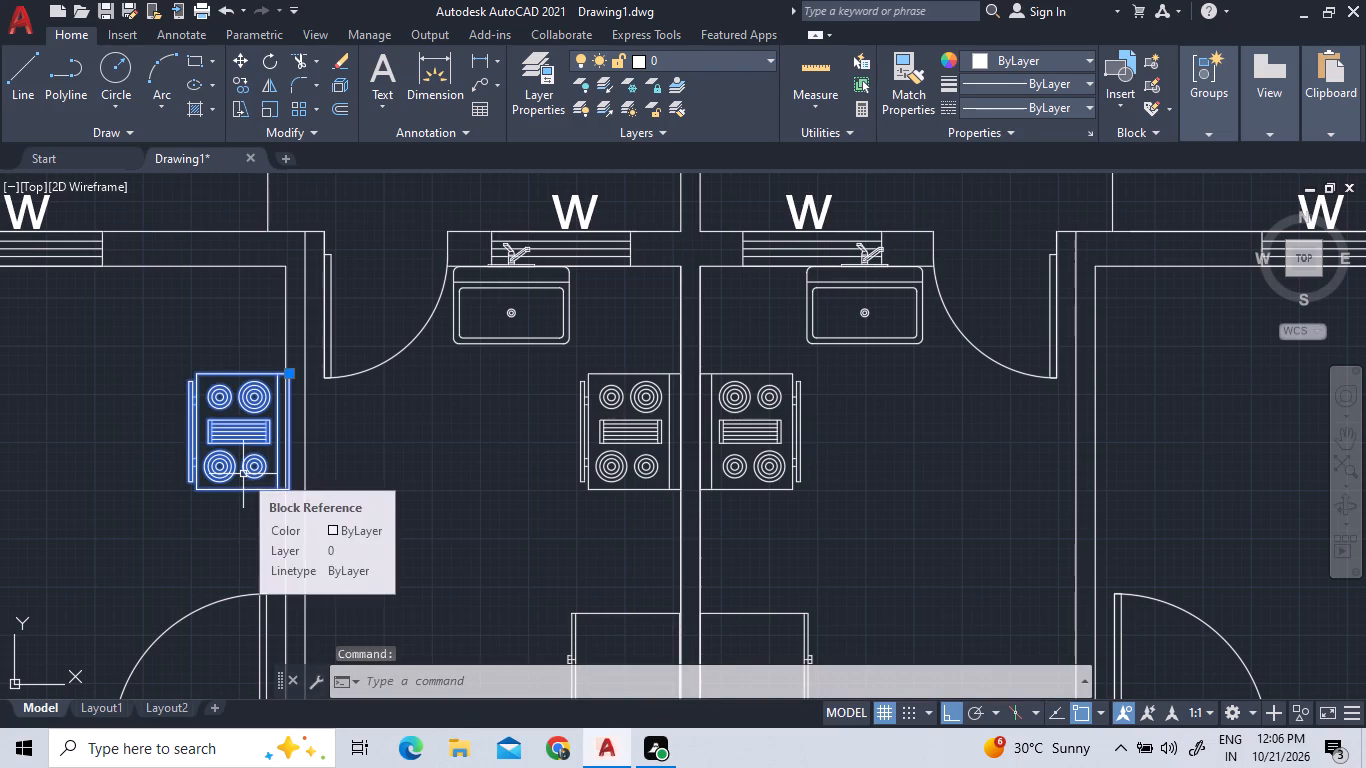
key("Delete")
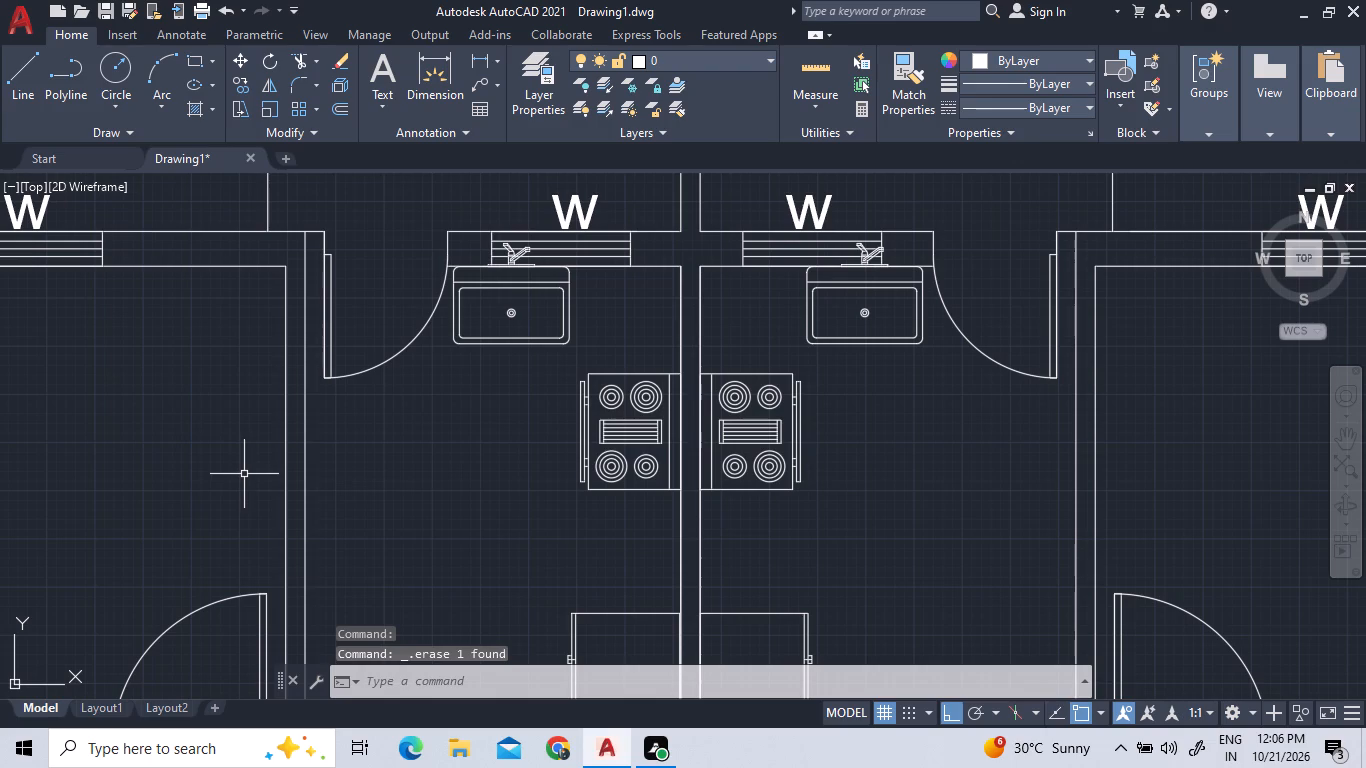
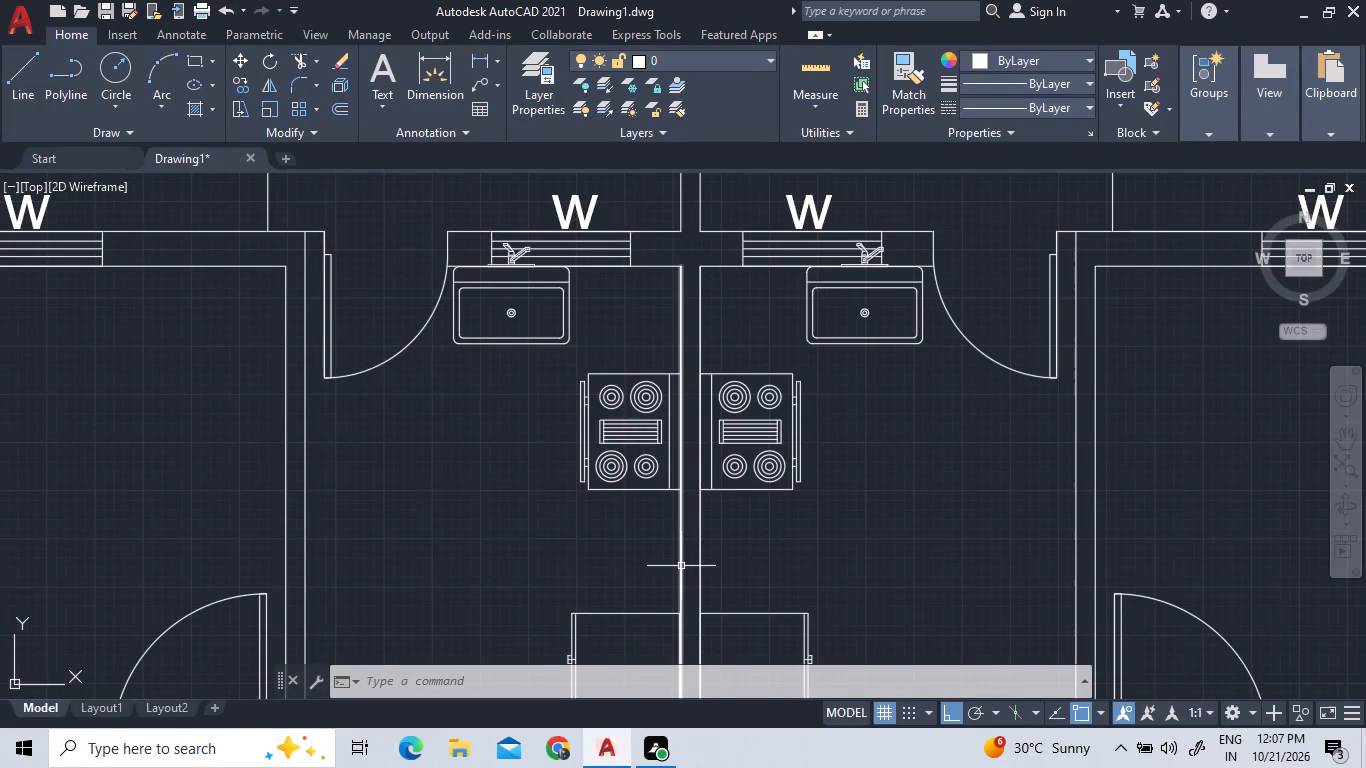
Rotate the loose washbasin below the left unit's bedroom door by 90 degrees about its upper-right corner.
scroll(609, 556, "down", 1)
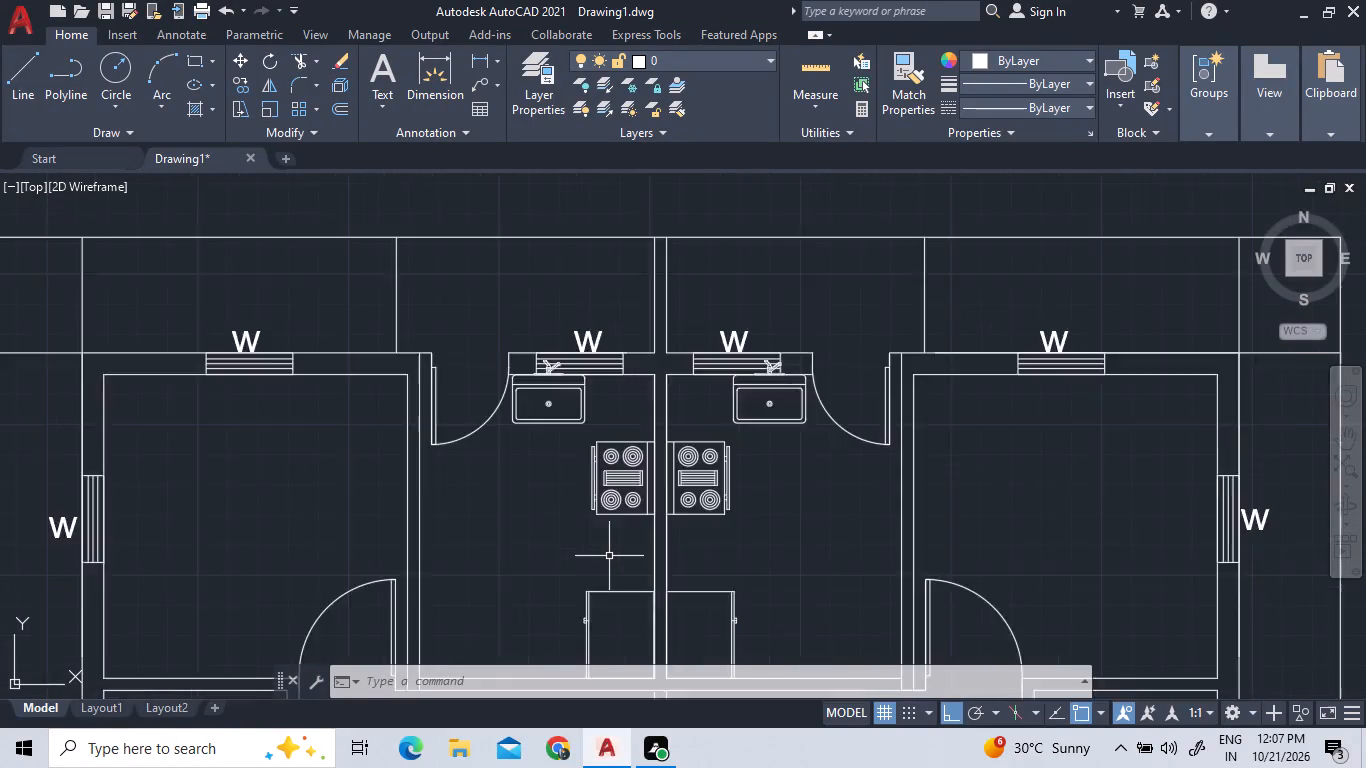
scroll(609, 556, "down", 1)
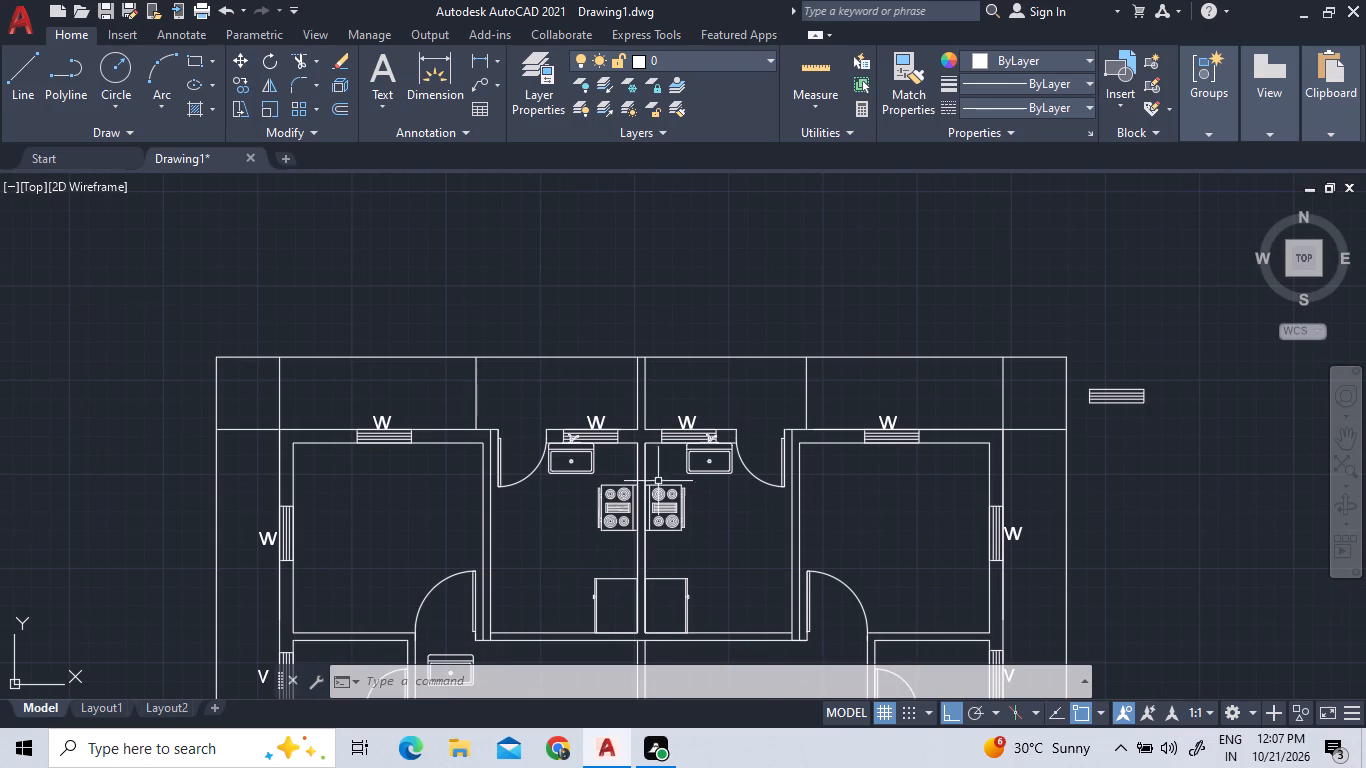
scroll(668, 456, "down", 1)
middle_click_drag(630, 491, 624, 439)
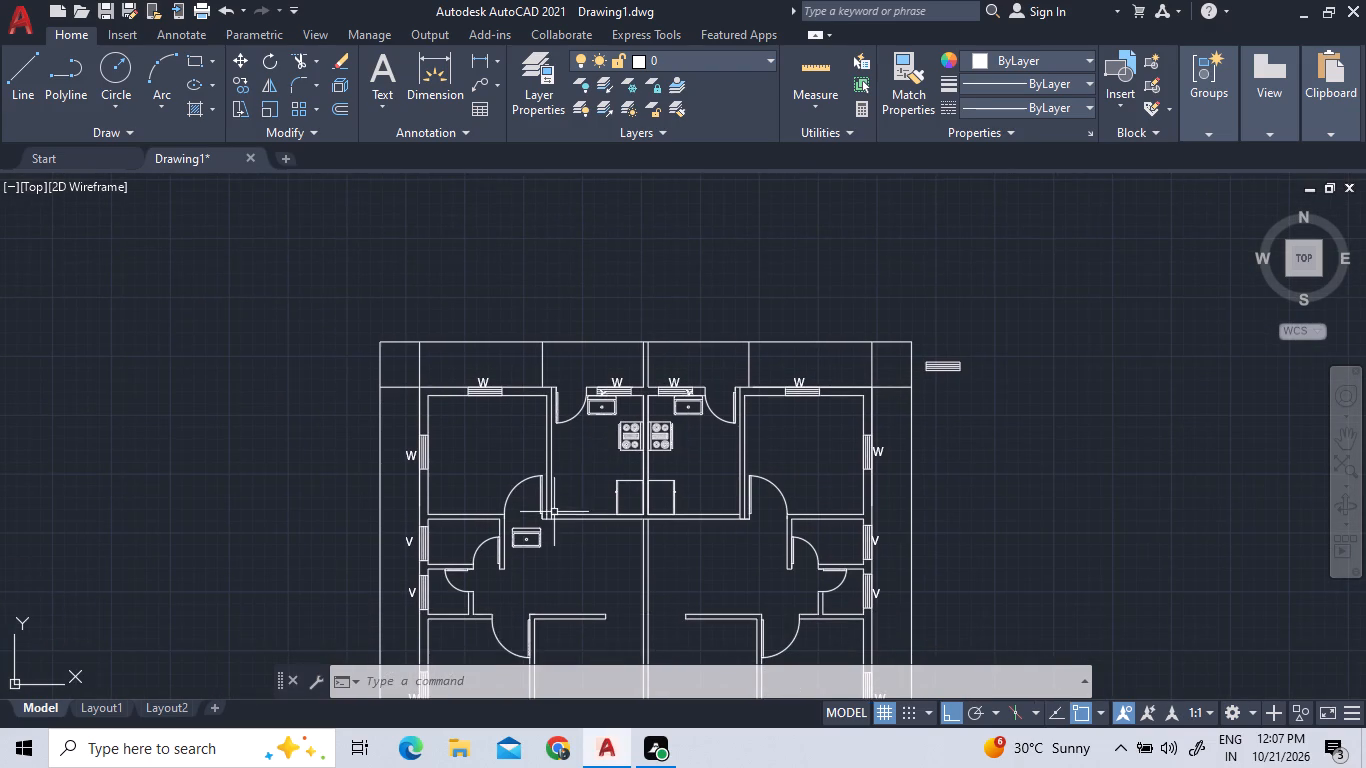
scroll(529, 532, "up", 3)
left_click_drag(595, 592, 588, 583)
left_click(547, 521)
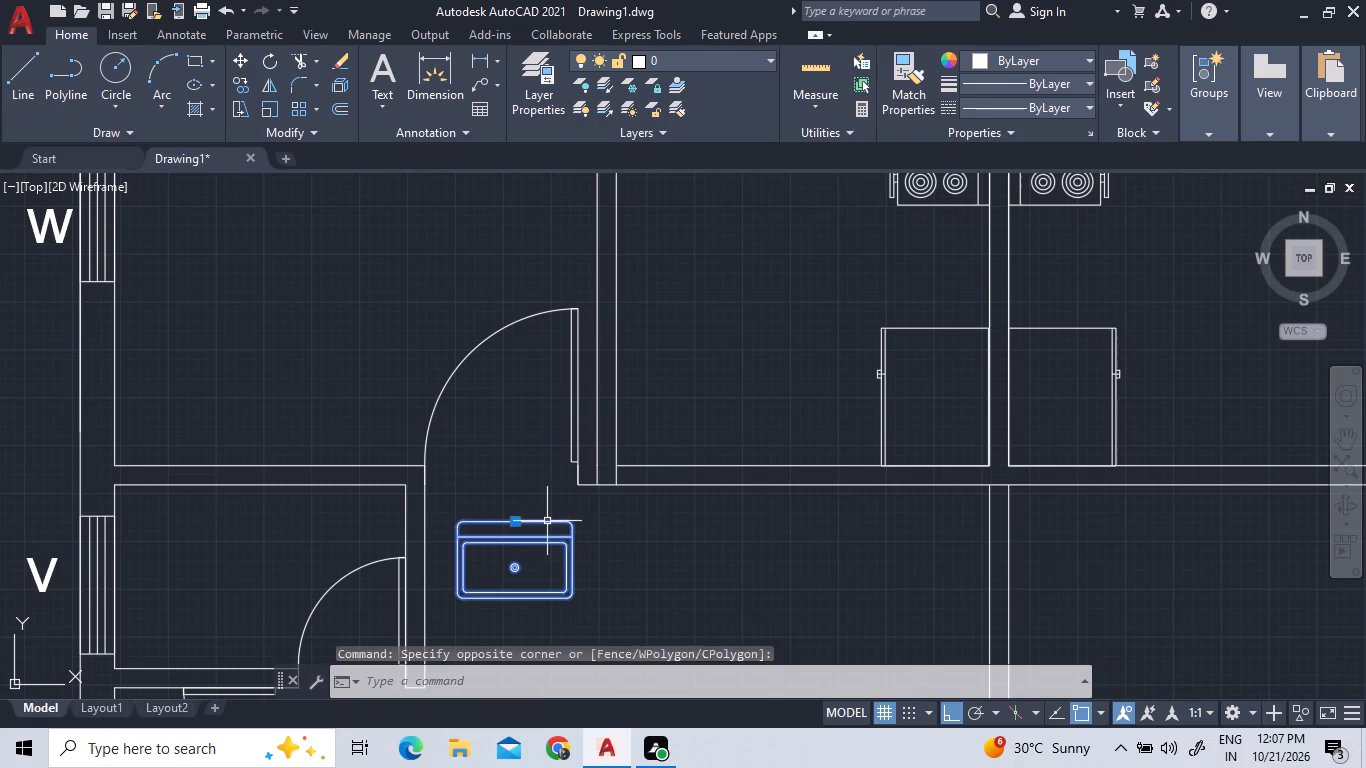
right_click(547, 521)
left_click(614, 440)
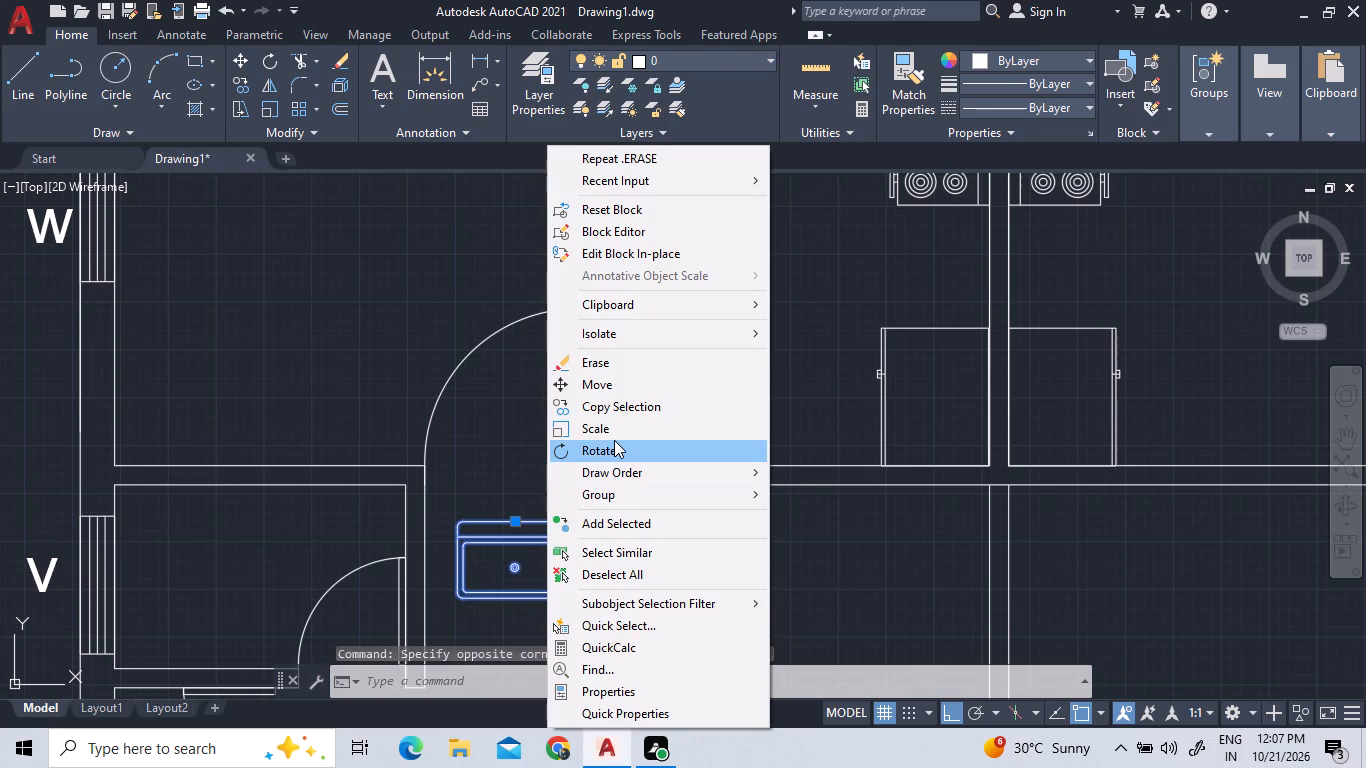
left_click(566, 520)
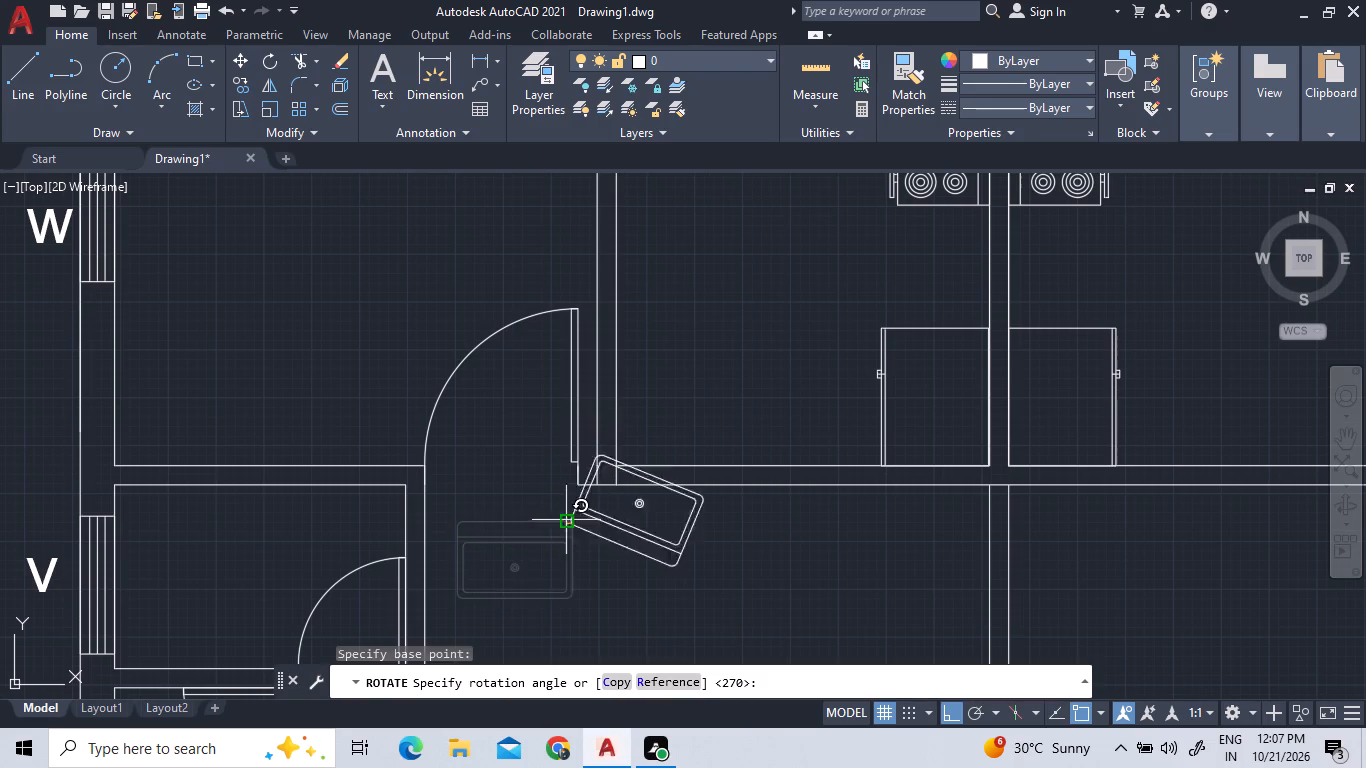
left_click(553, 460)
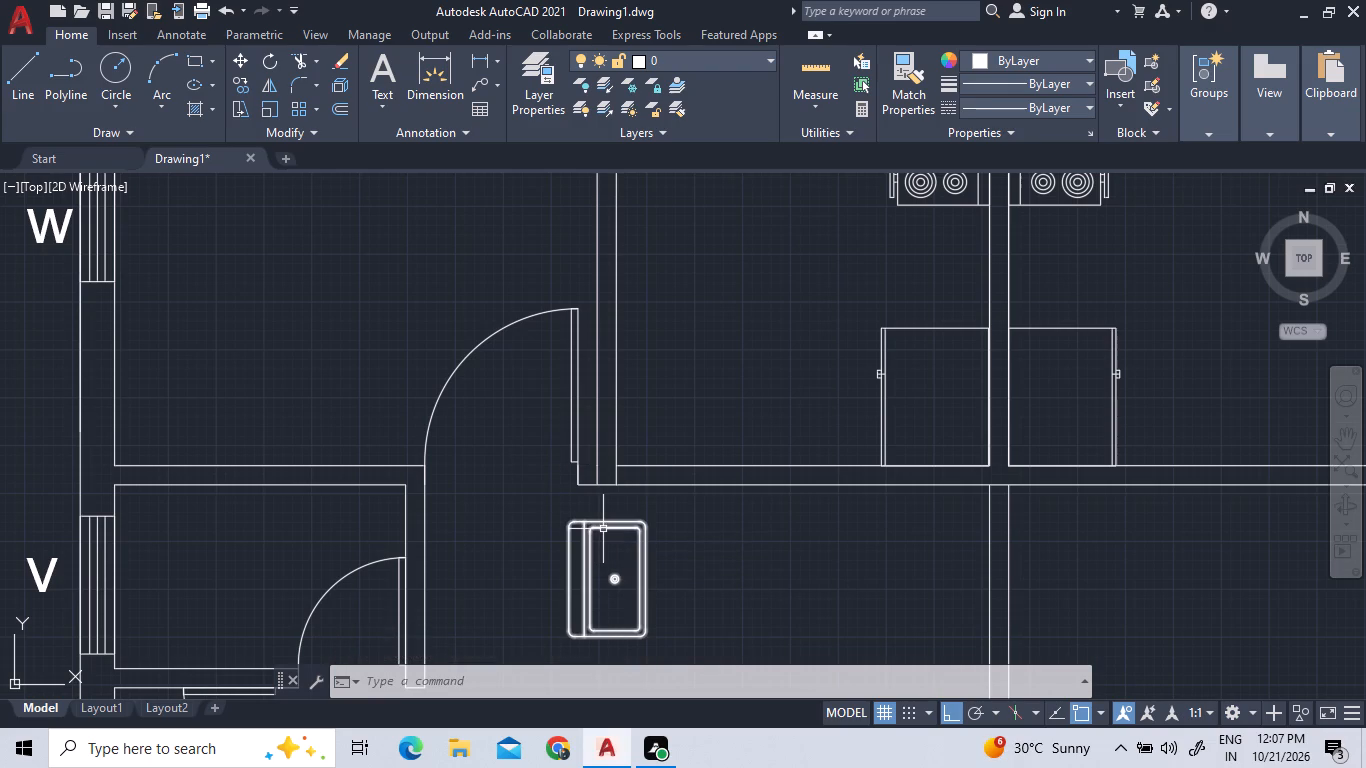
Copy the rotated basin from its drain into the upper-left corner of the small room at the plan's bottom-left, with ortho off.
left_click(605, 569)
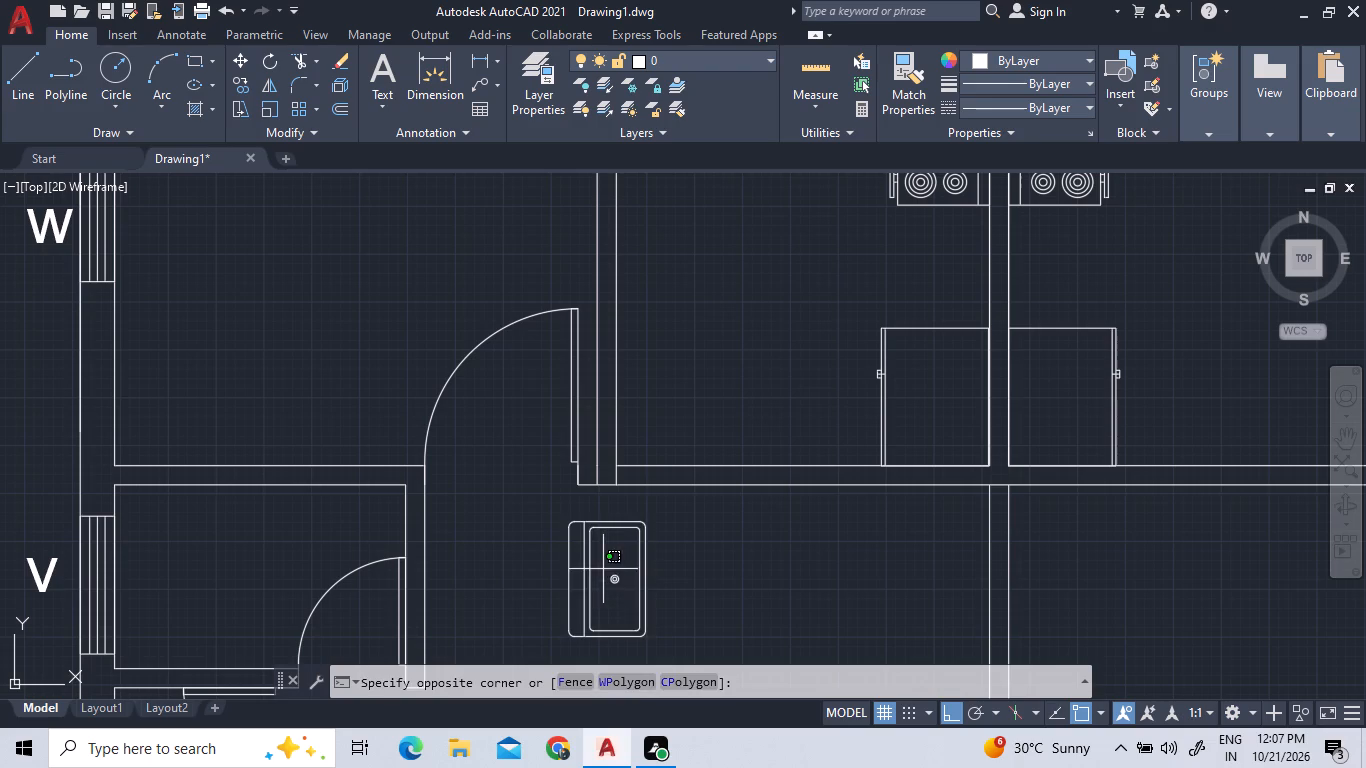
left_click(539, 533)
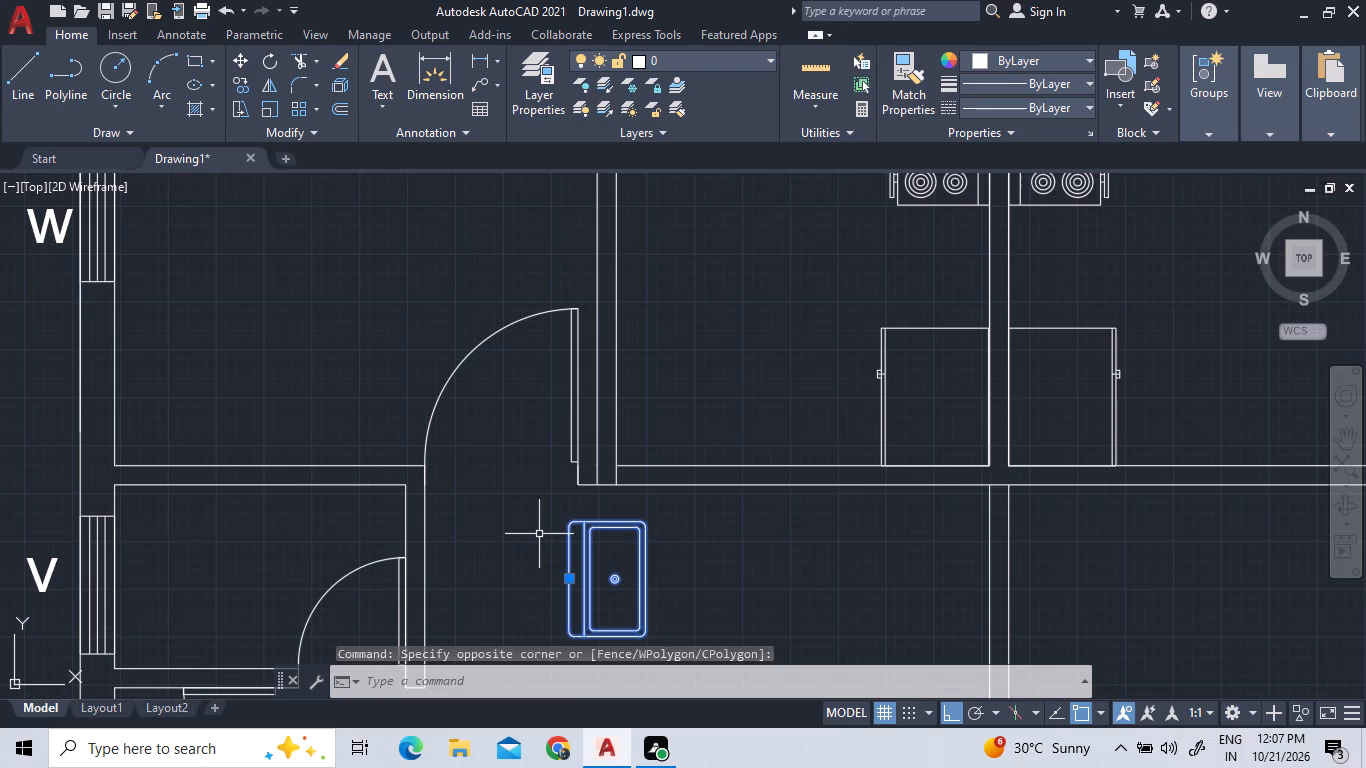
left_click(616, 574)
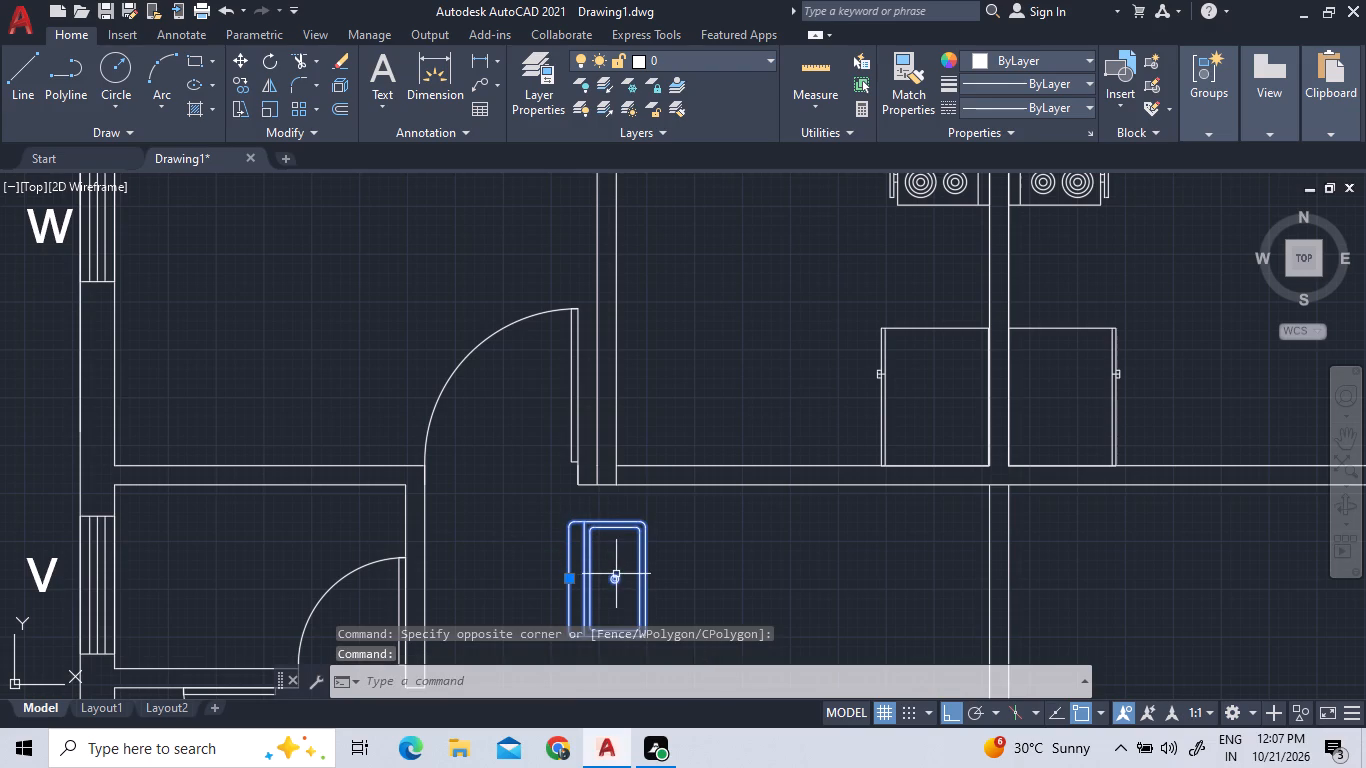
right_click(615, 583)
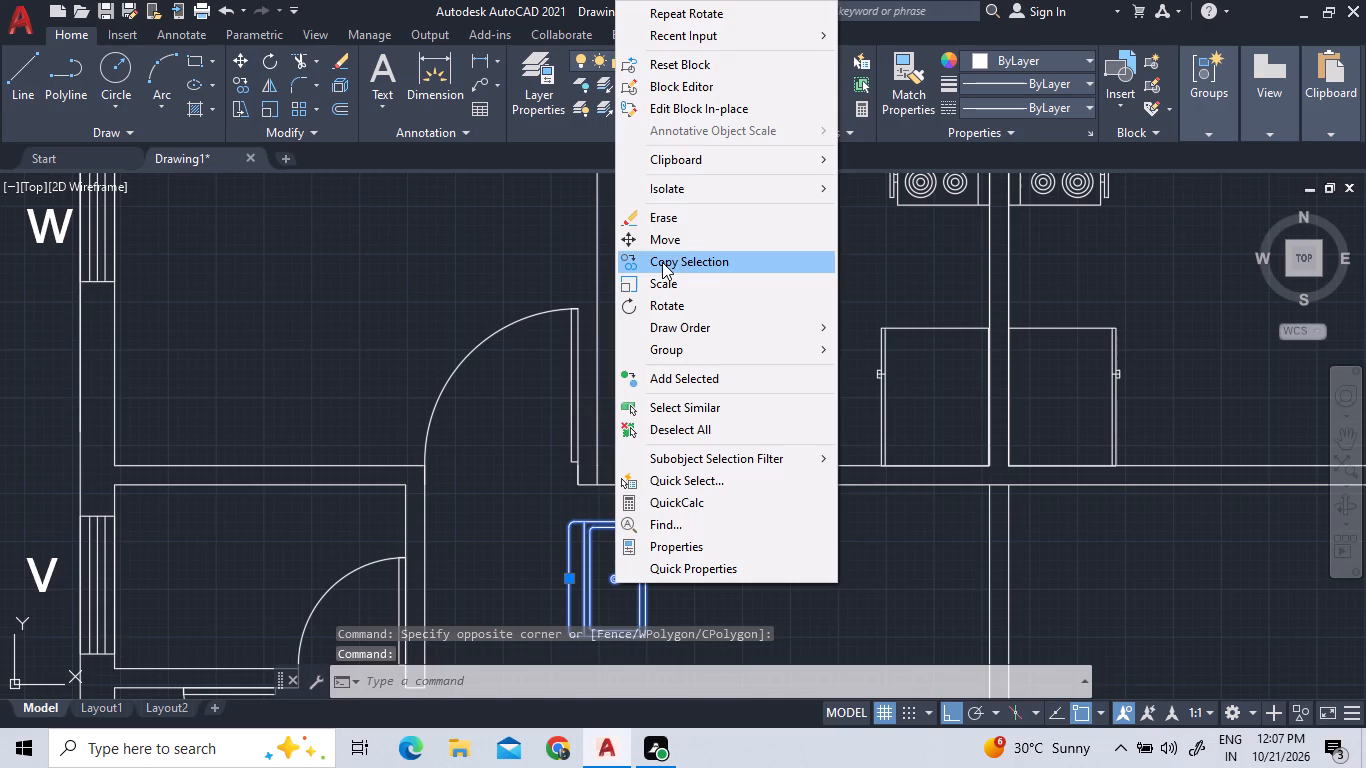
left_click(662, 262)
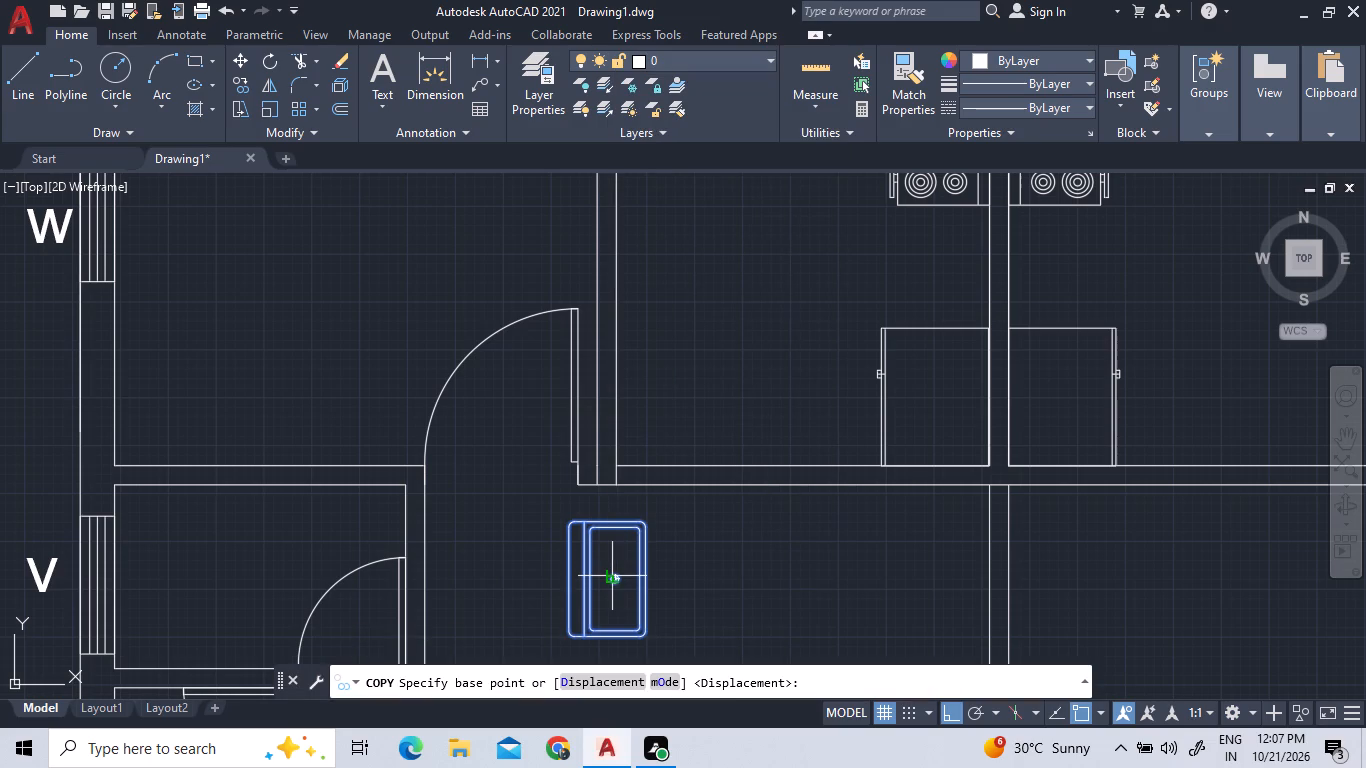
left_click(623, 577)
scroll(608, 505, "down", 3)
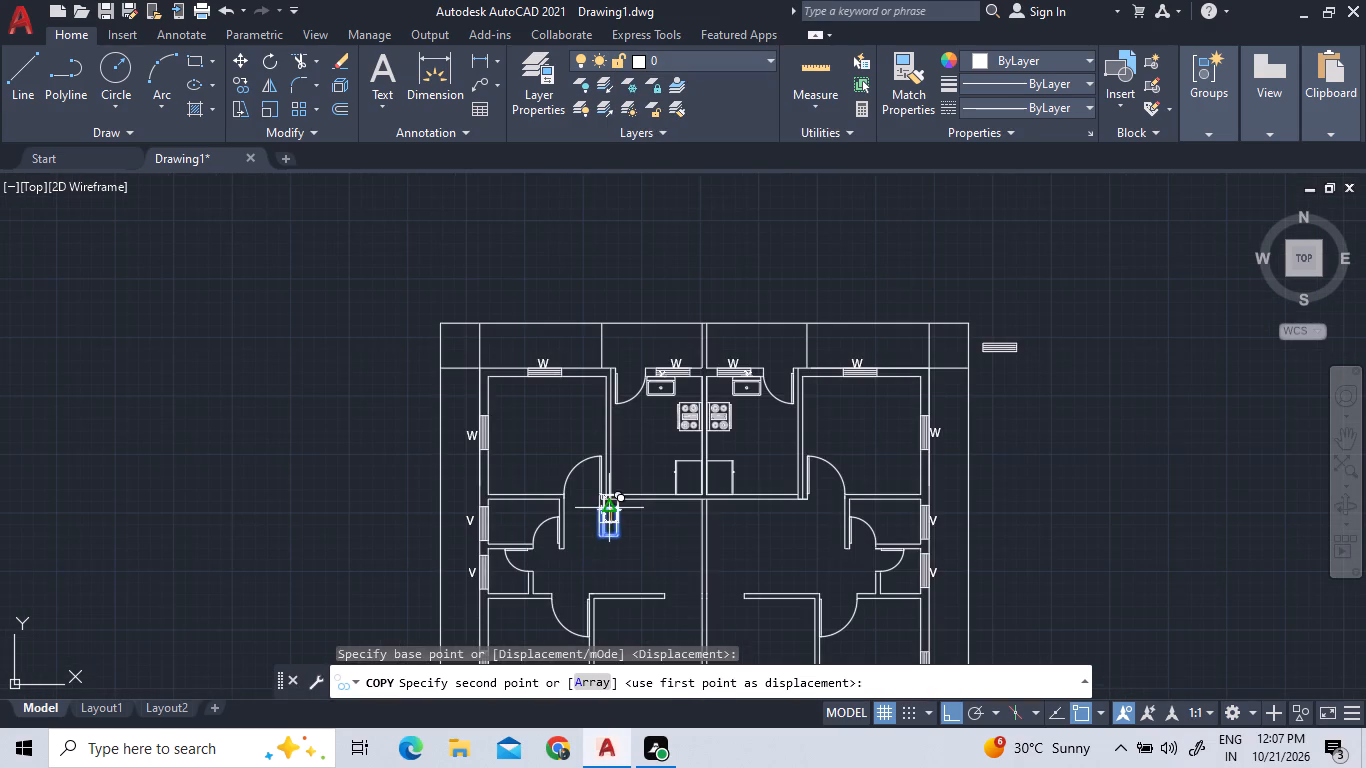
scroll(551, 529, "down", 3)
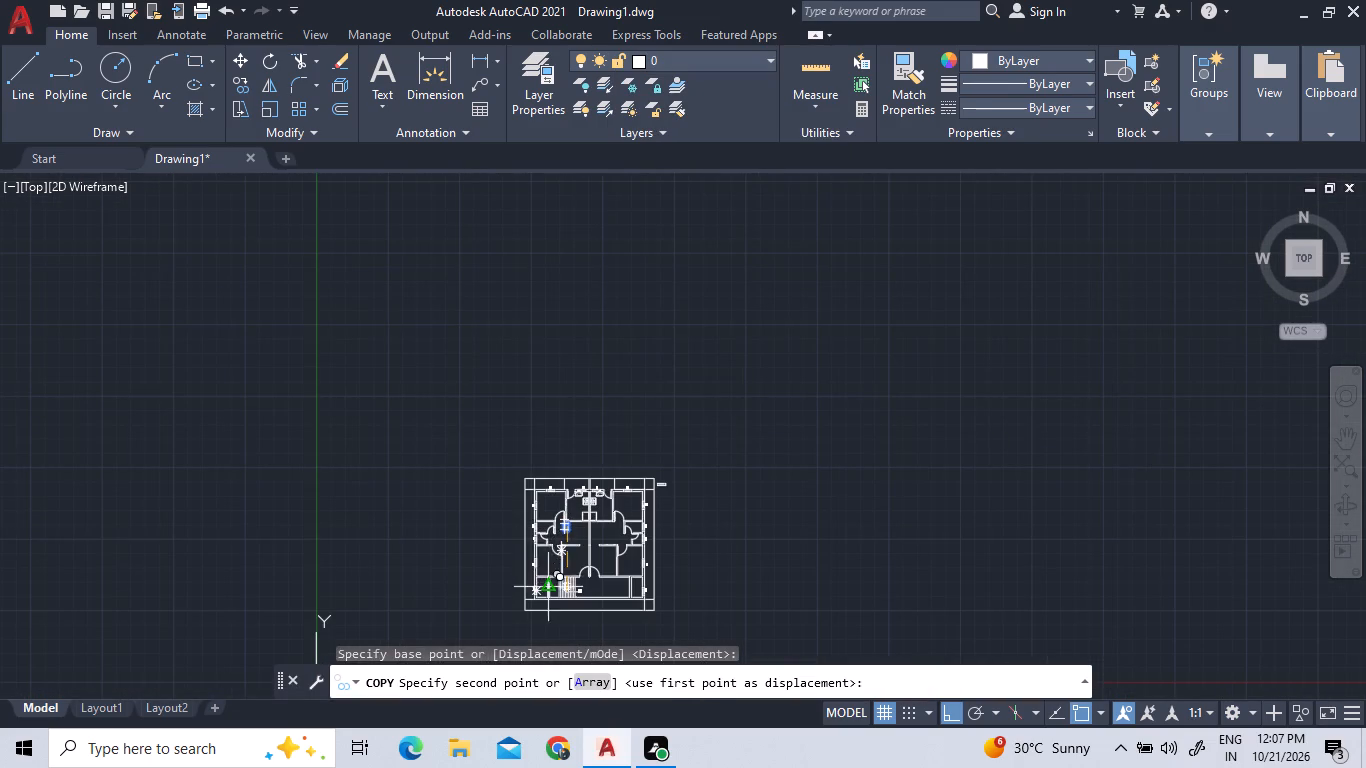
scroll(538, 599, "up", 3)
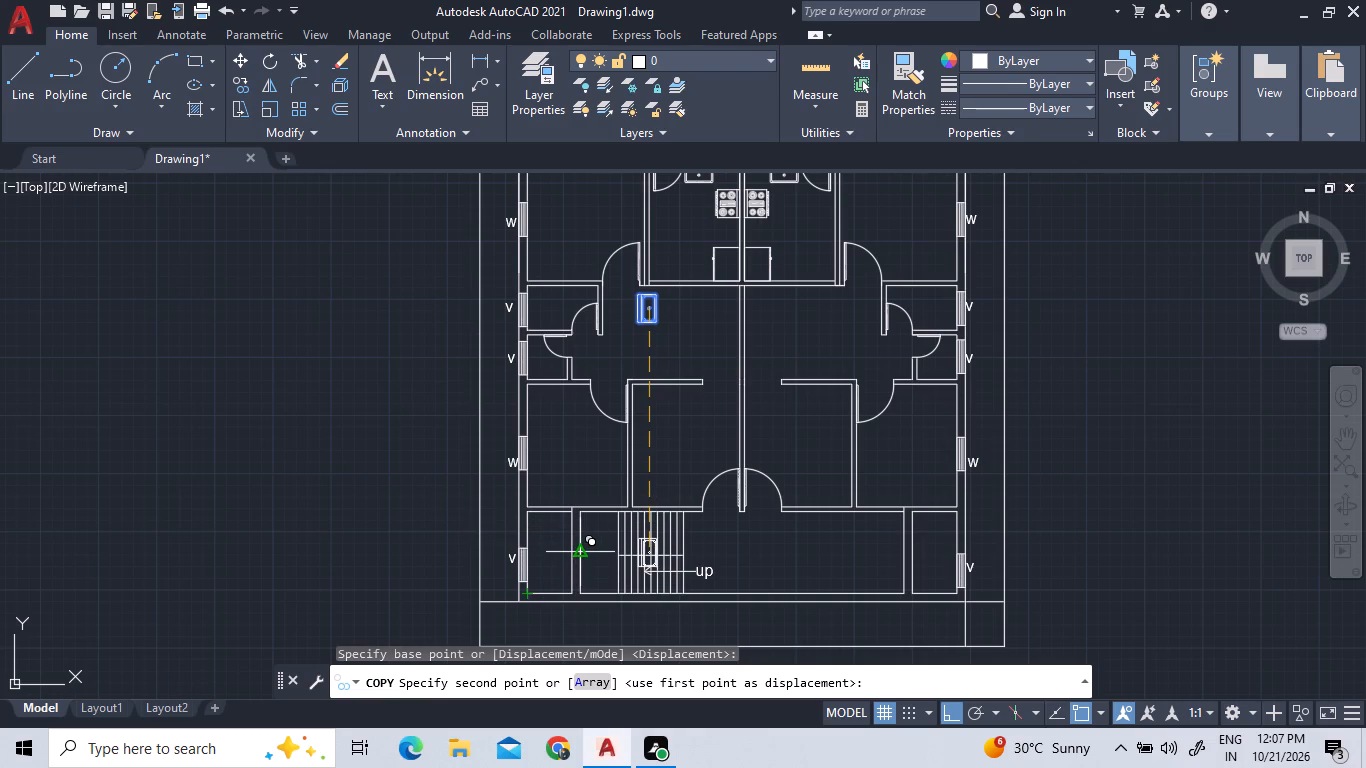
key("F8")
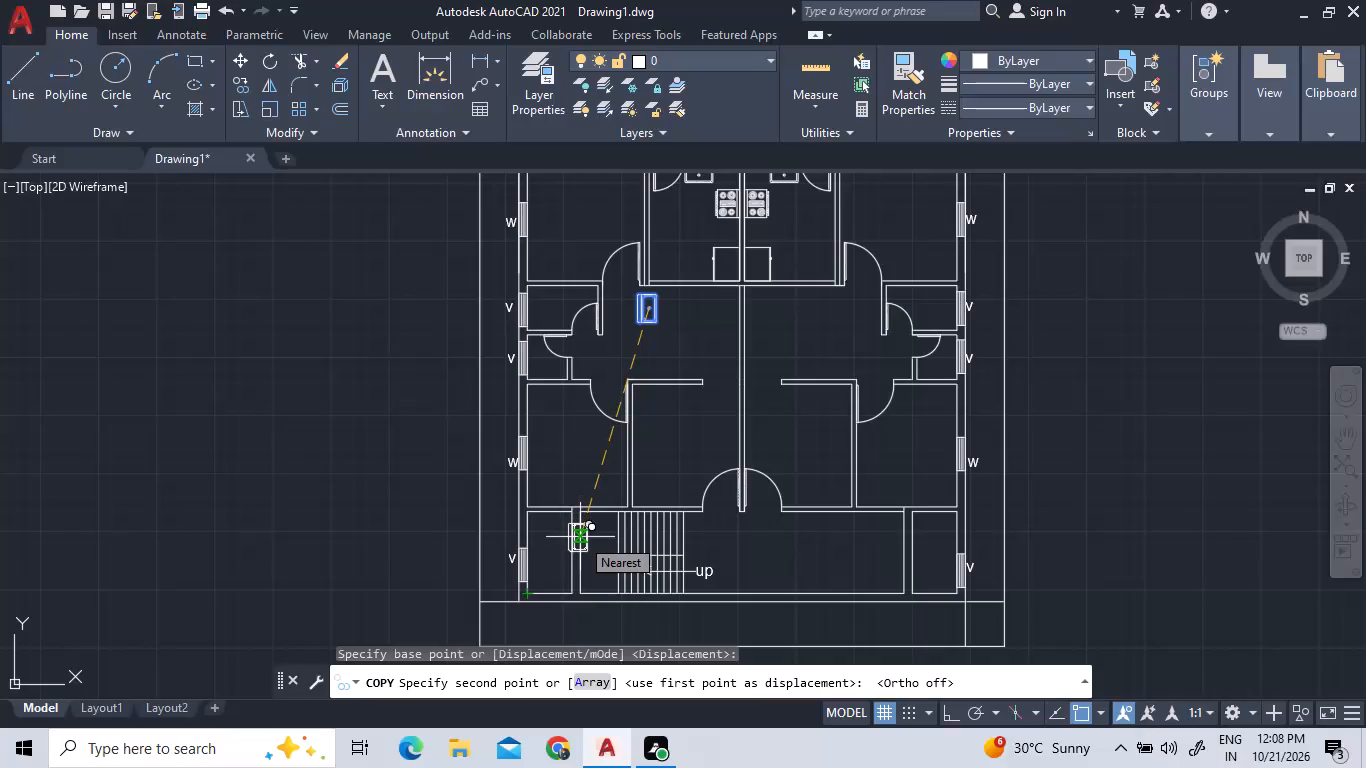
scroll(568, 535, "up", 3)
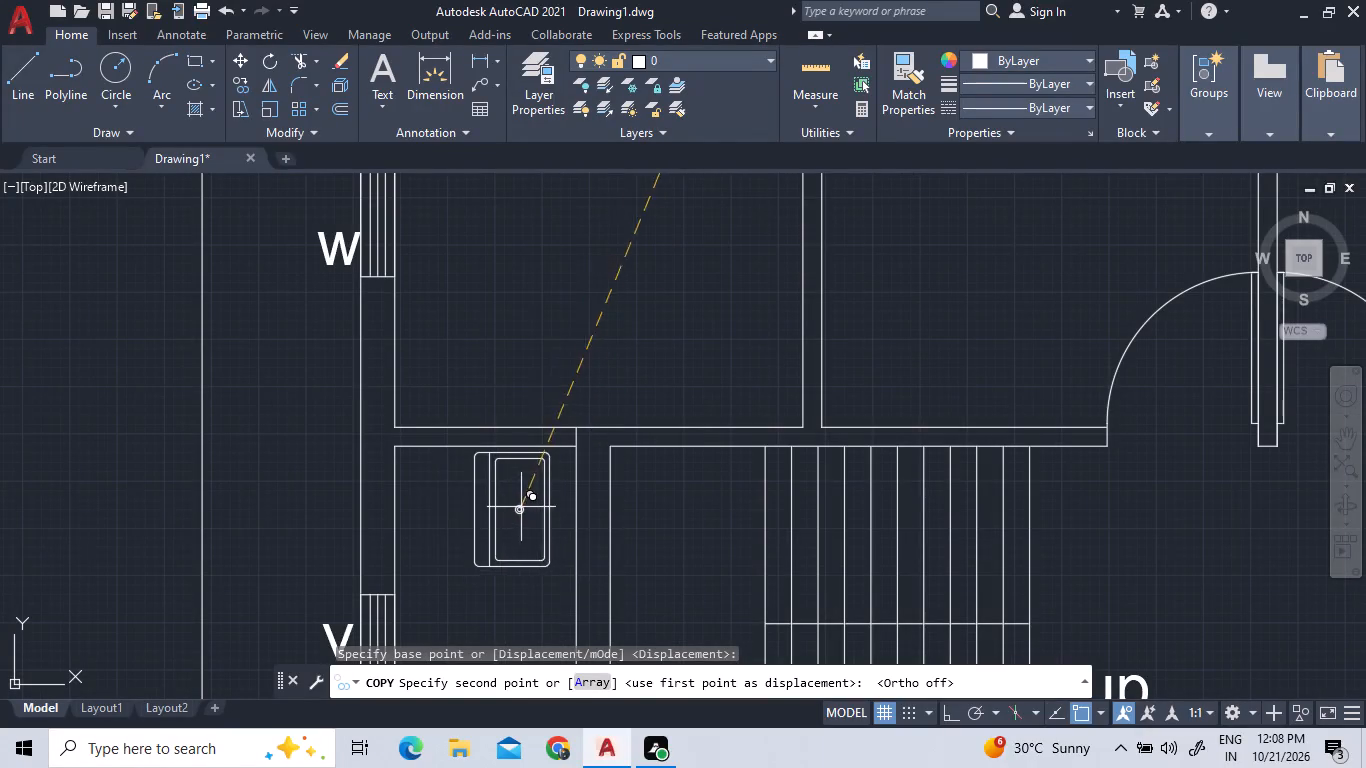
scroll(456, 504, "up", 2)
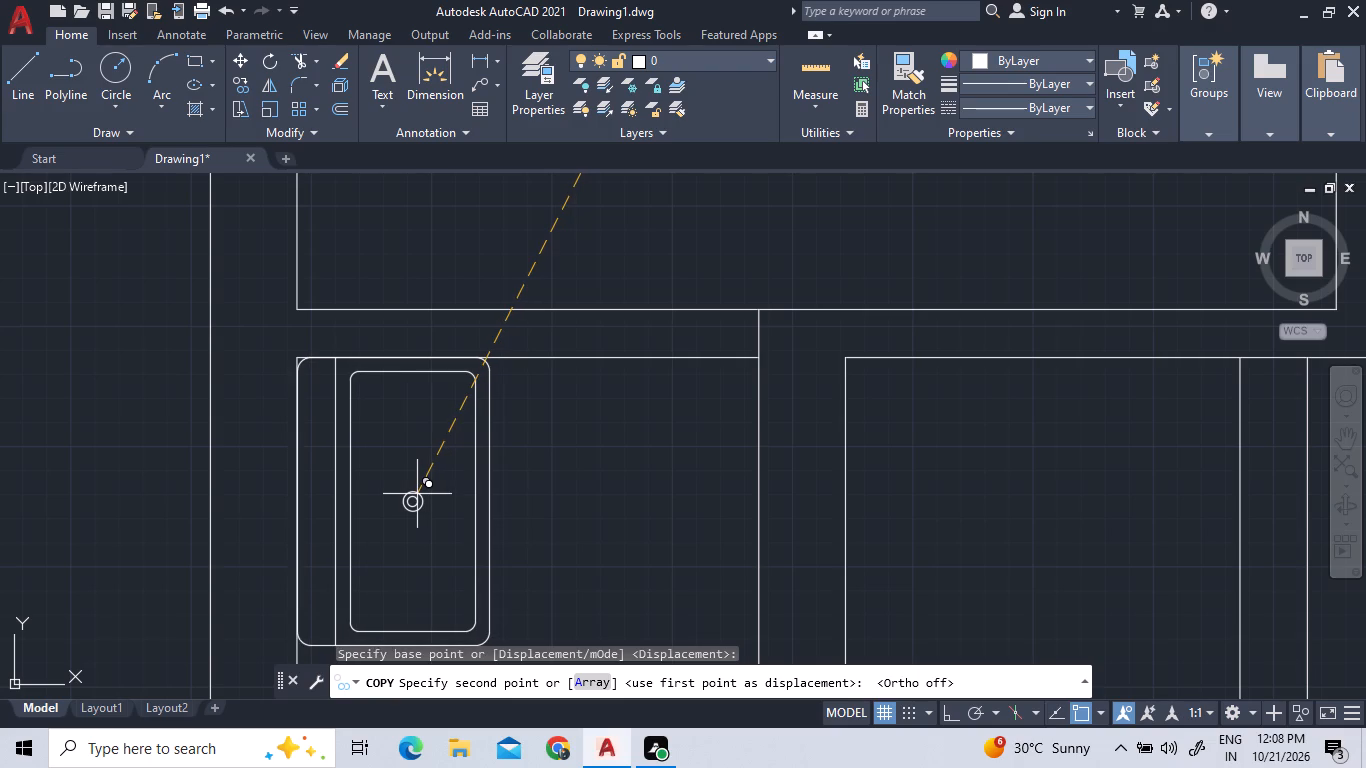
left_click(416, 494)
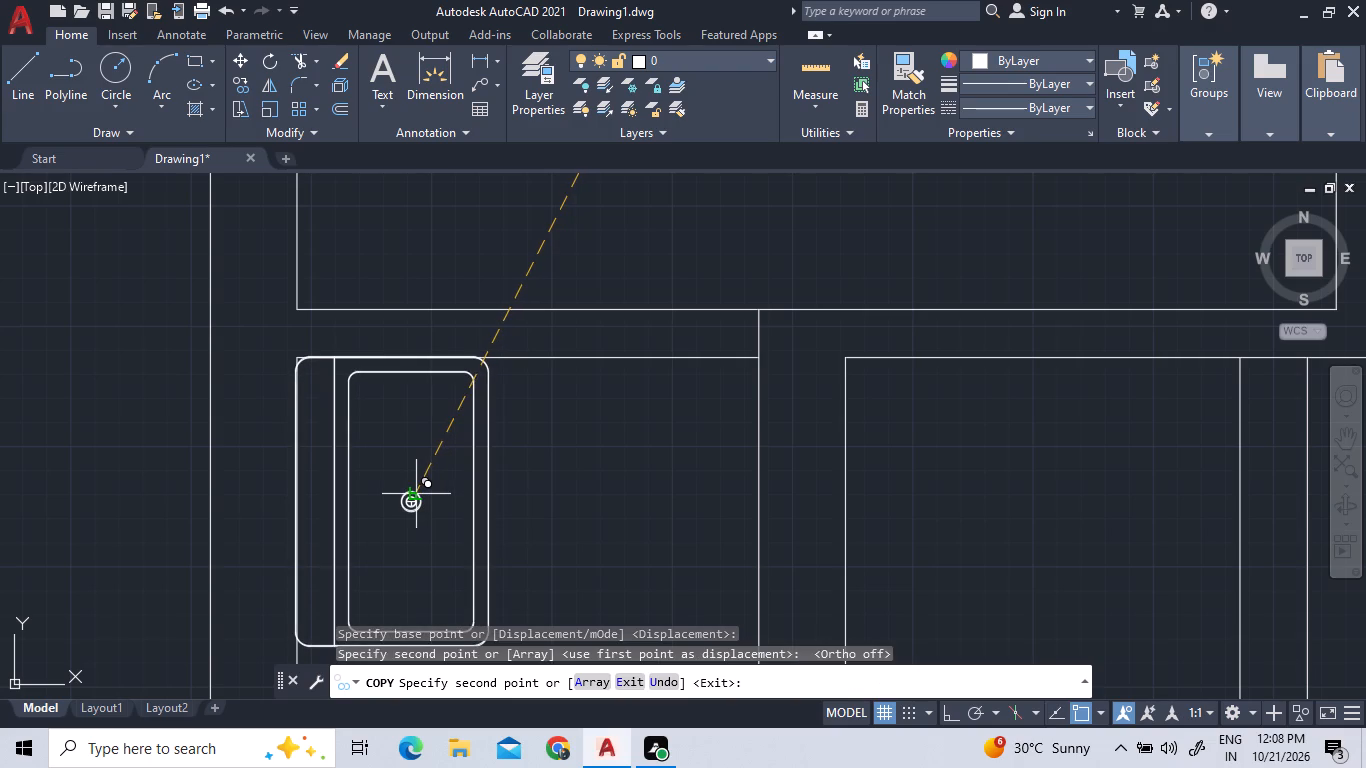
Place a second copy of the basin in the upper part of the small room at the plan's bottom-right and end the copying.
scroll(373, 375, "down", 2)
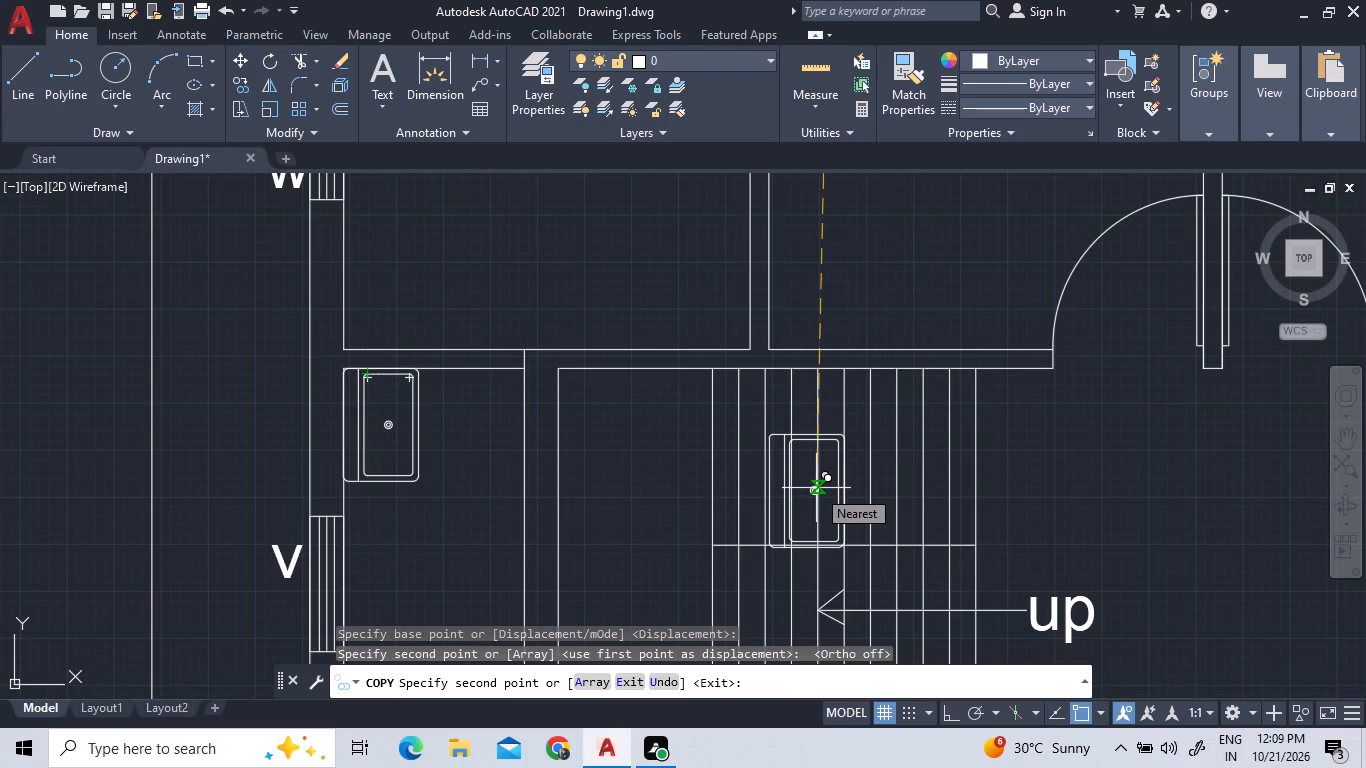
scroll(816, 488, "down", 3)
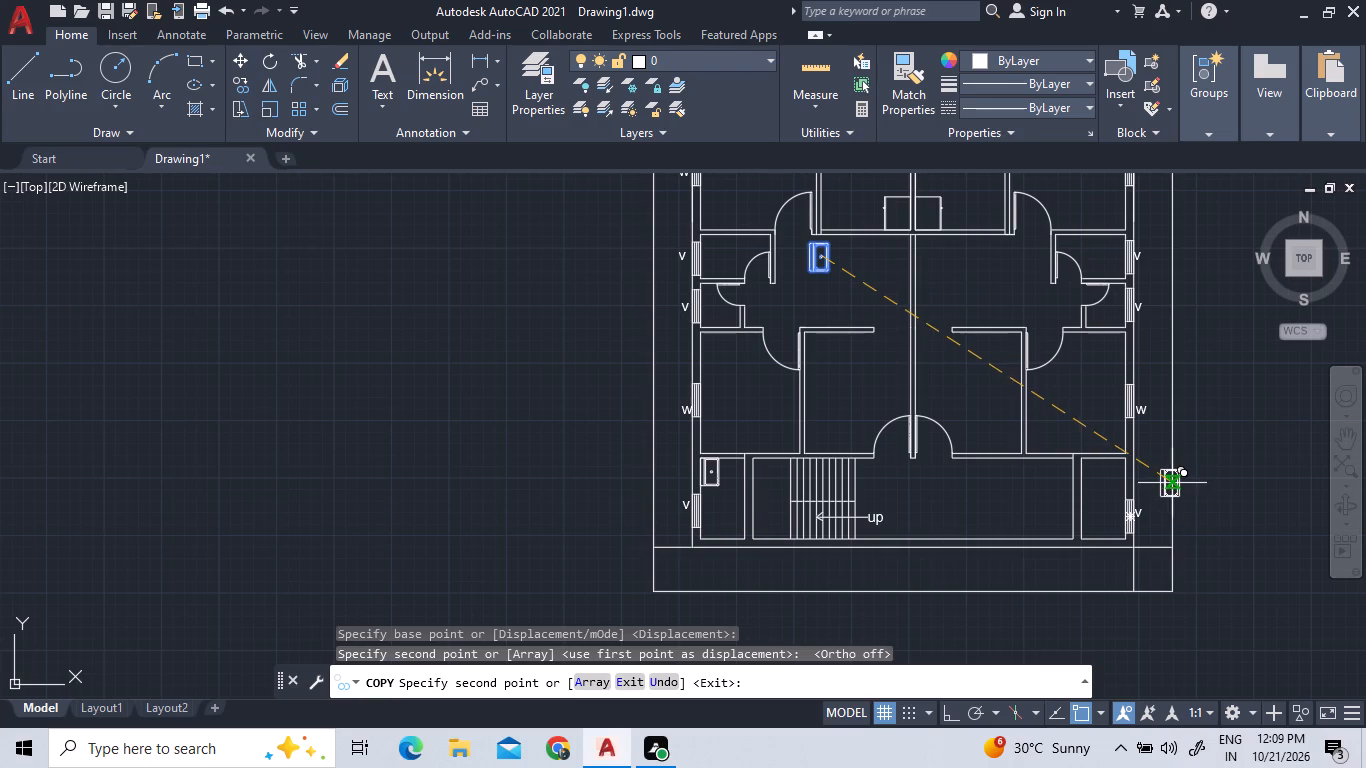
scroll(1159, 464, "up", 4)
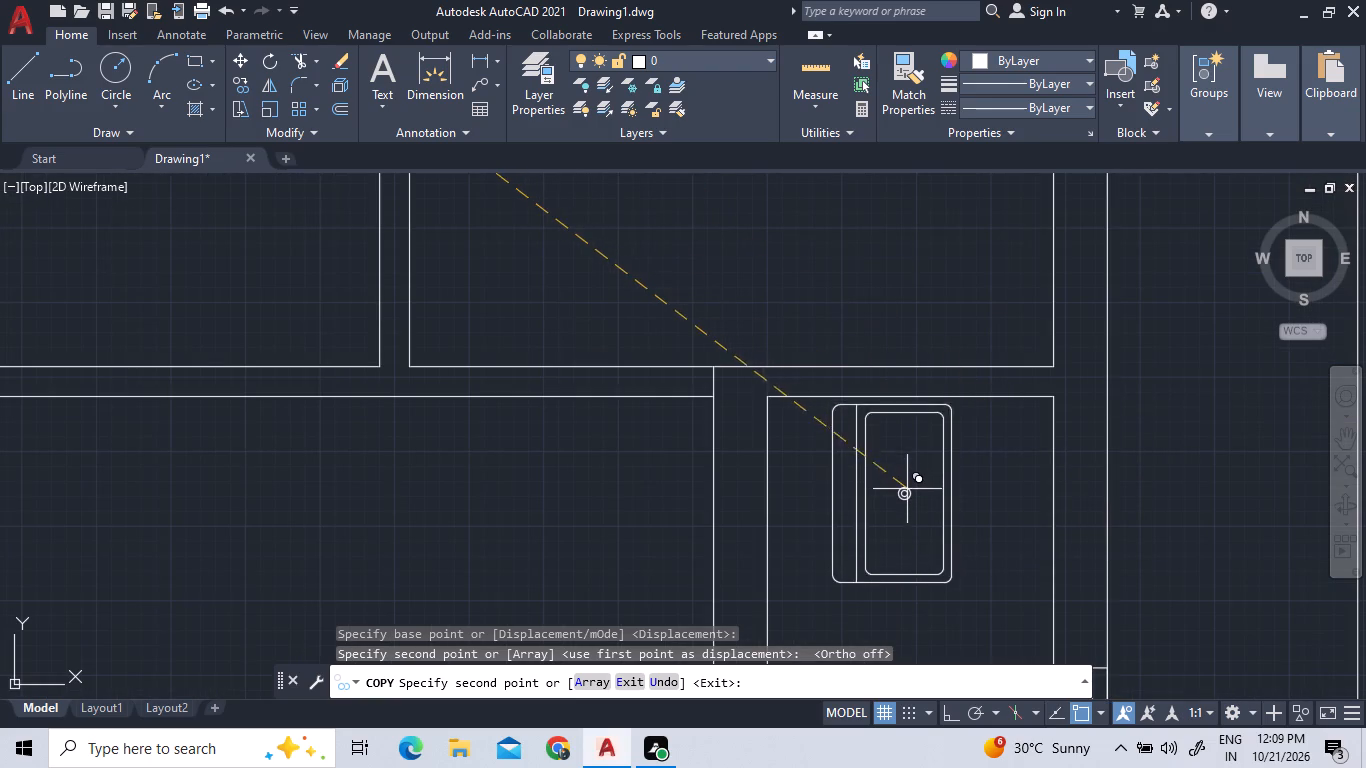
left_click(910, 501)
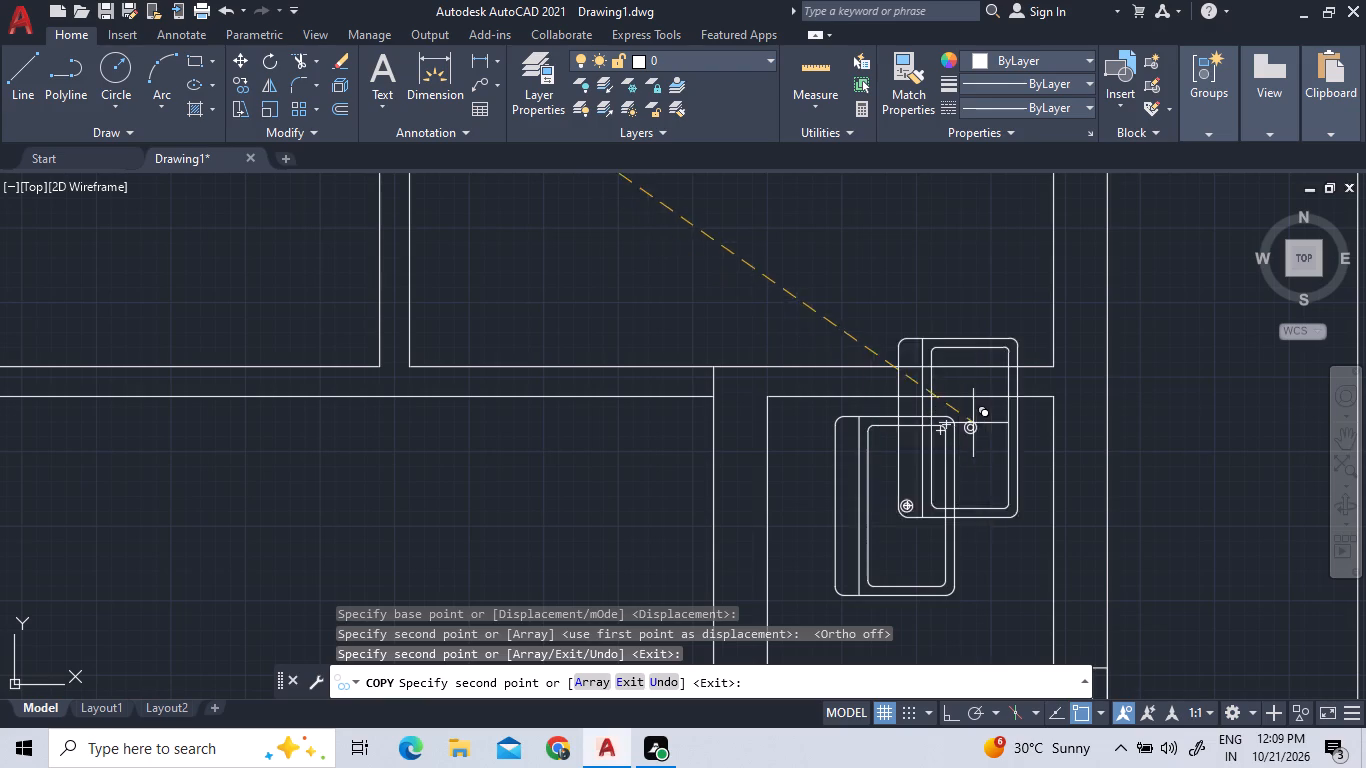
scroll(943, 425, "down", 3)
right_click(1122, 399)
left_click(1136, 419)
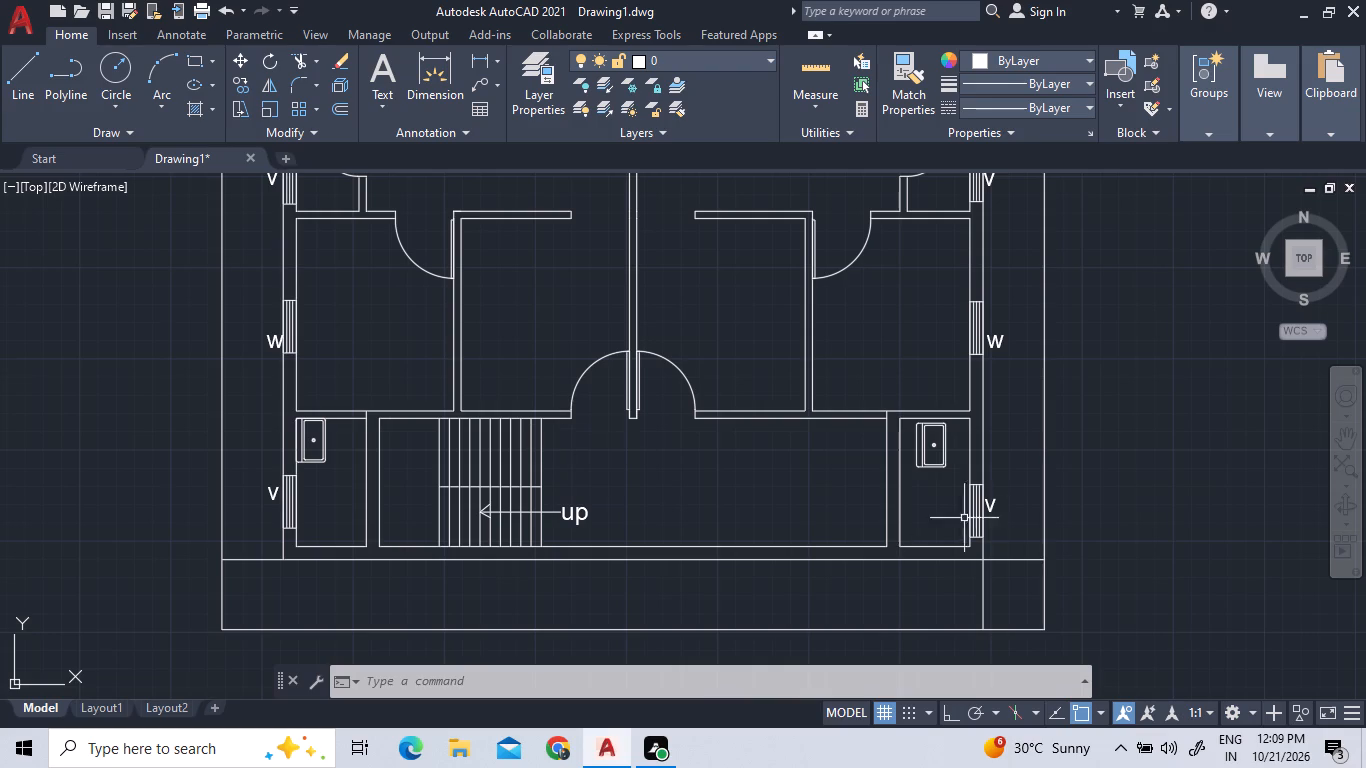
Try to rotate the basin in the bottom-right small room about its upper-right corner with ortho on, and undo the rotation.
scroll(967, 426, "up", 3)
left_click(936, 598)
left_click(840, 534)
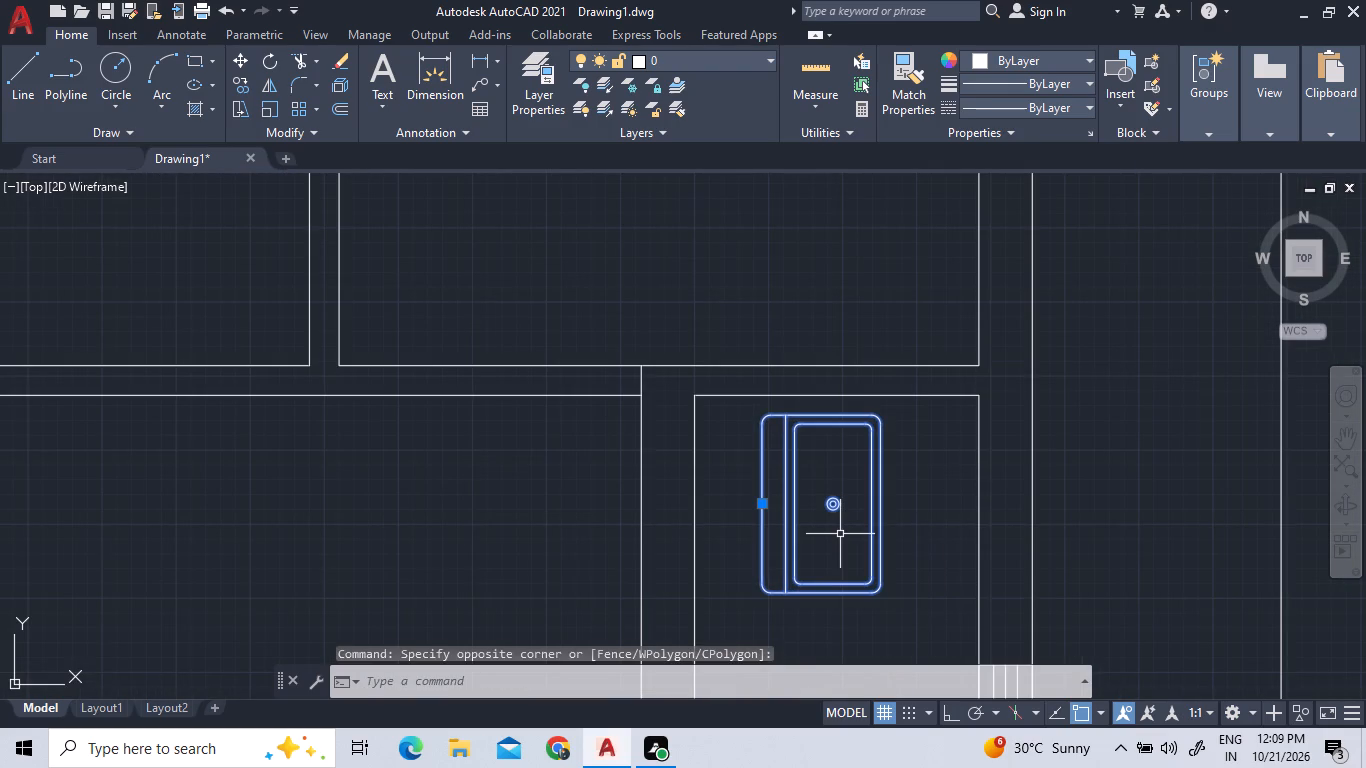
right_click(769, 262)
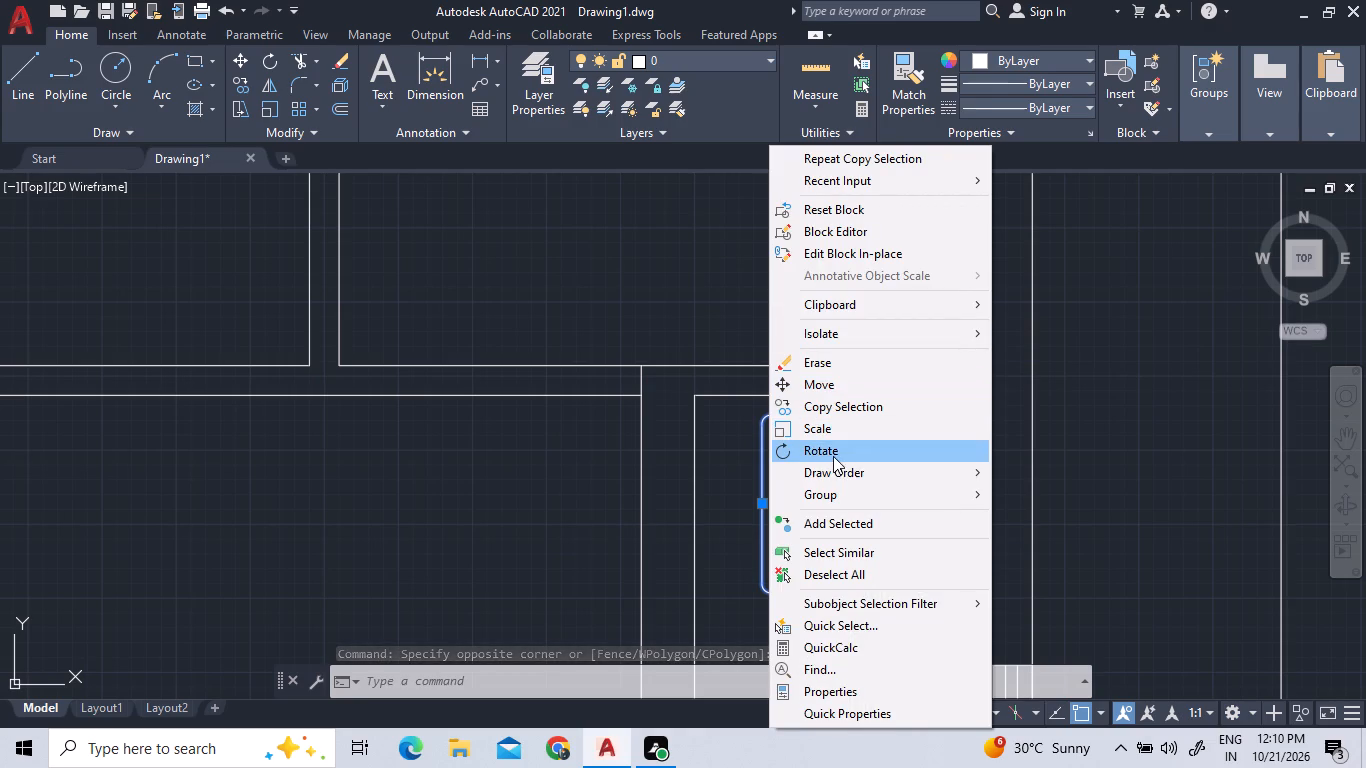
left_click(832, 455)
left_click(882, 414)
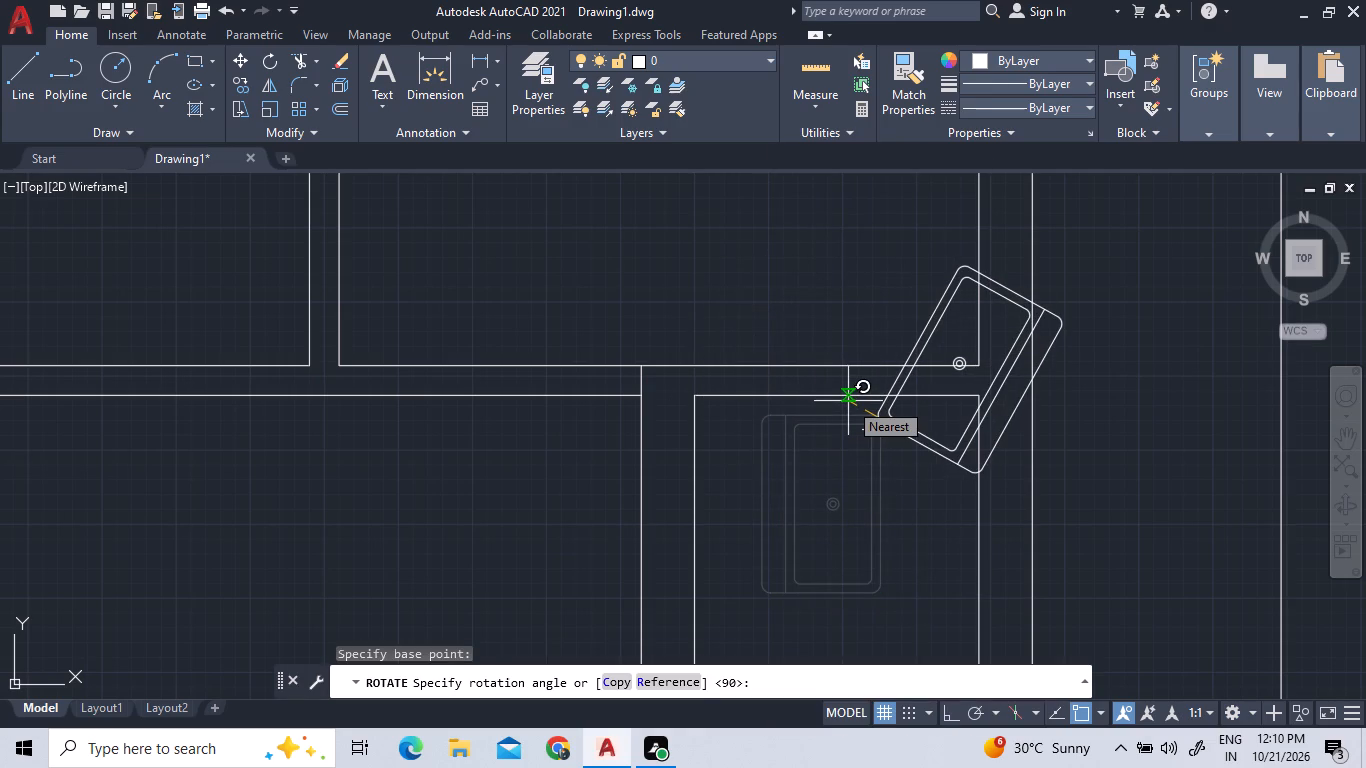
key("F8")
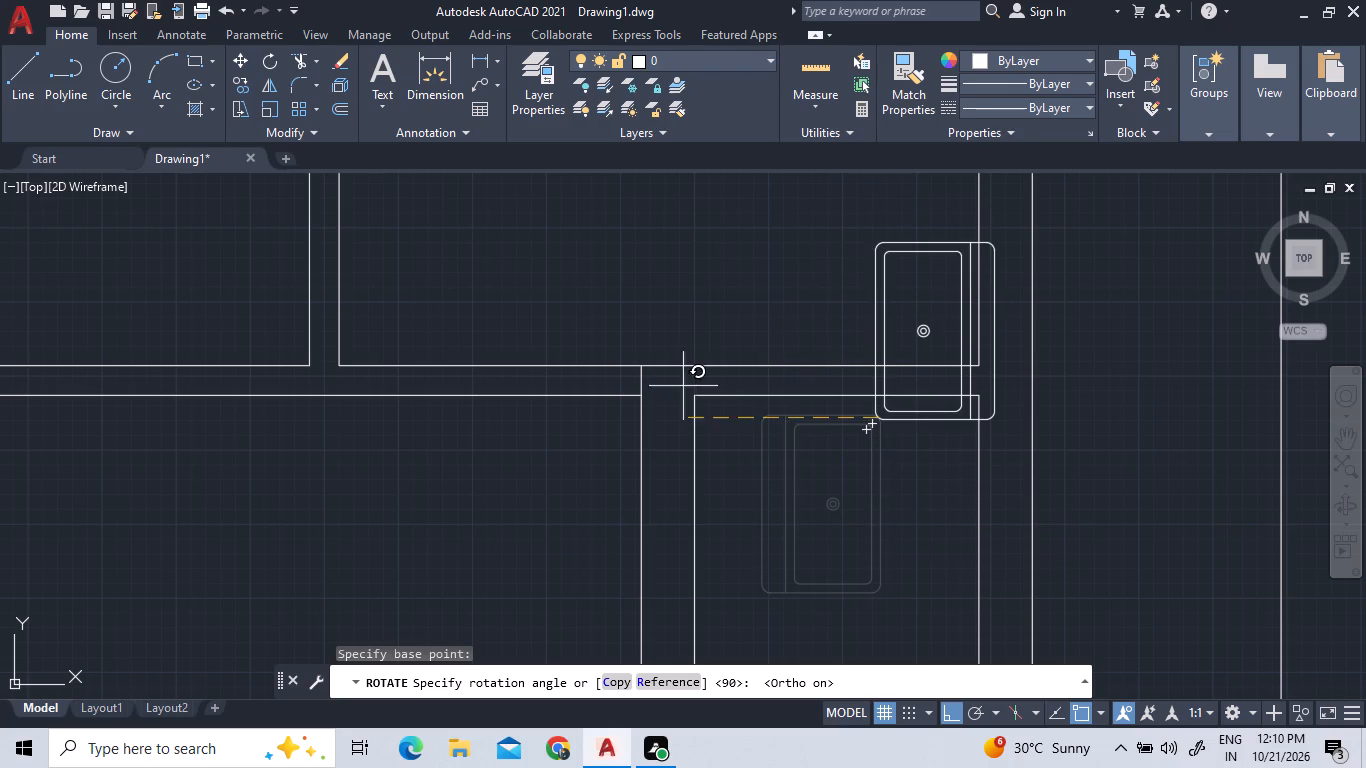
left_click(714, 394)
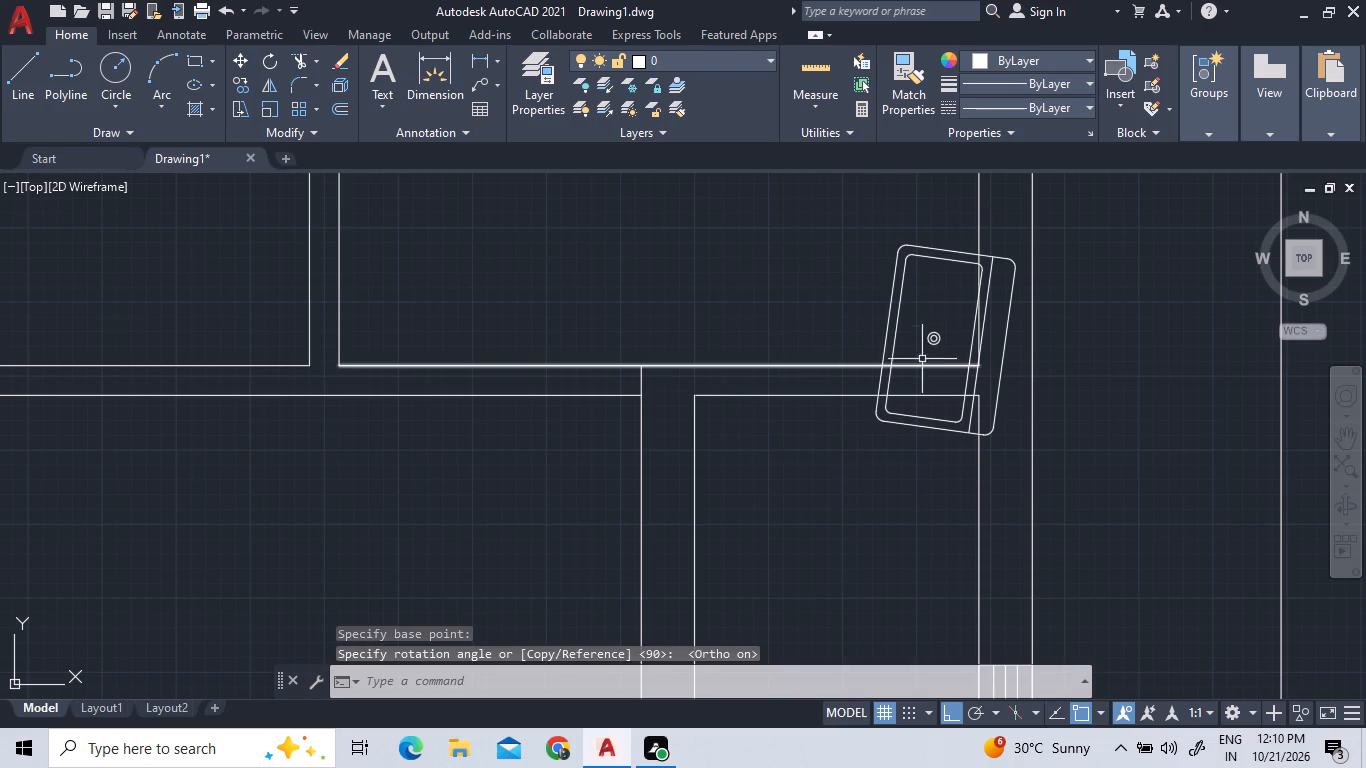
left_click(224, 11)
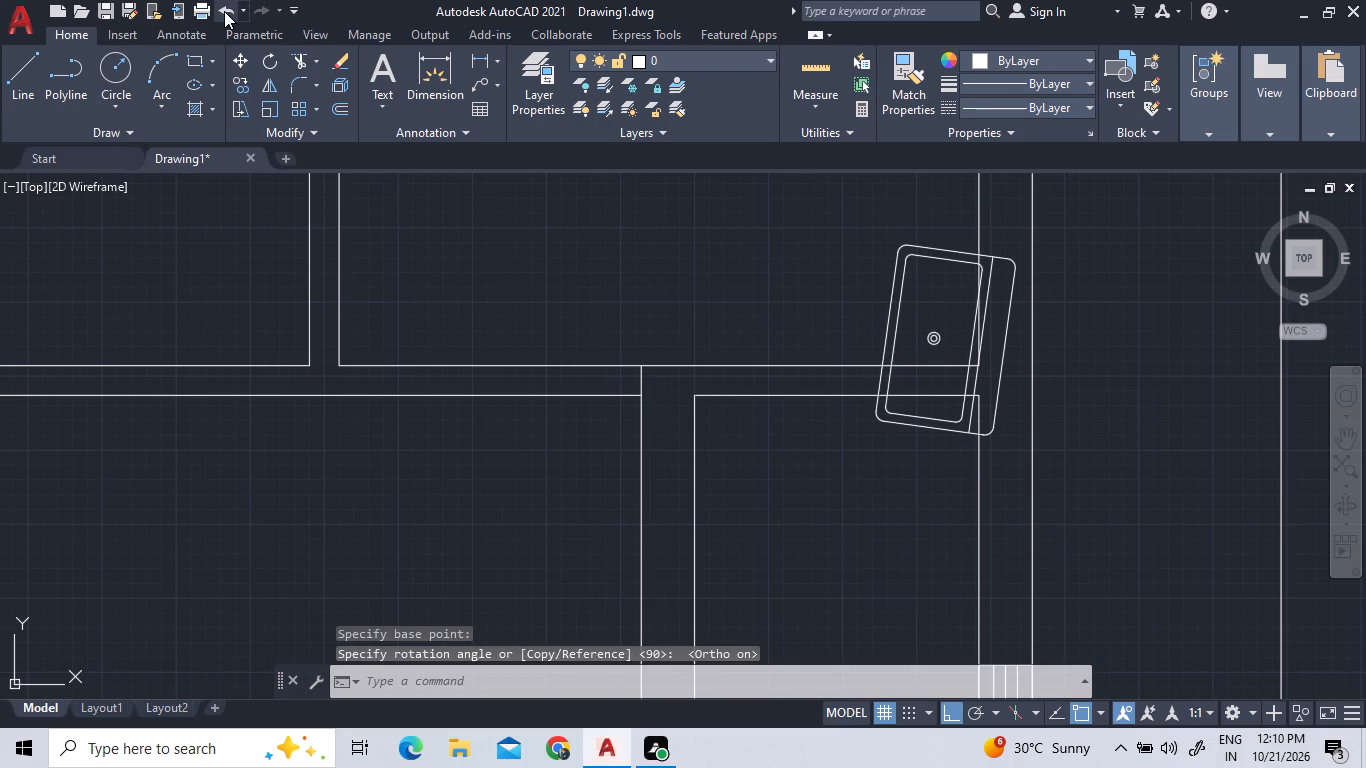
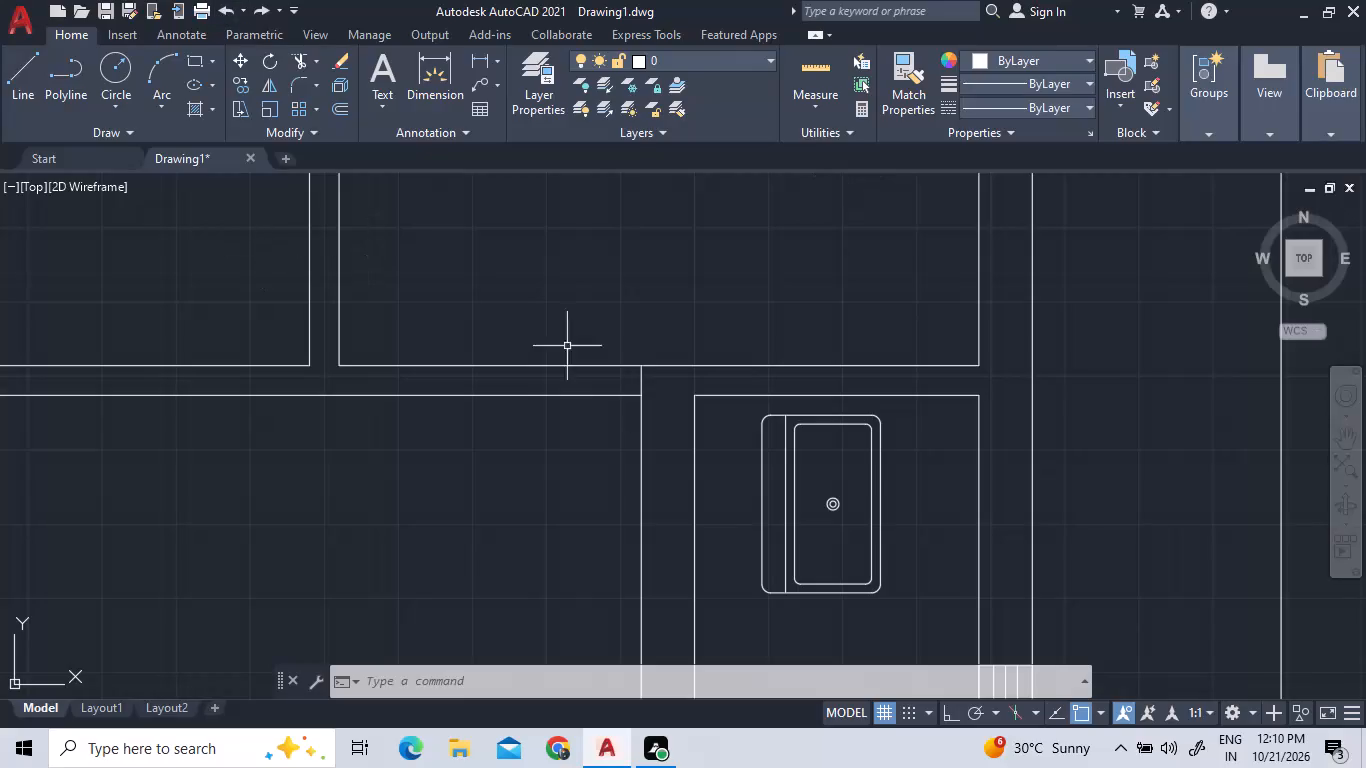
Mirror the basin in the small bottom-right room about its right vertical edge, erasing the source object.
left_click(914, 619)
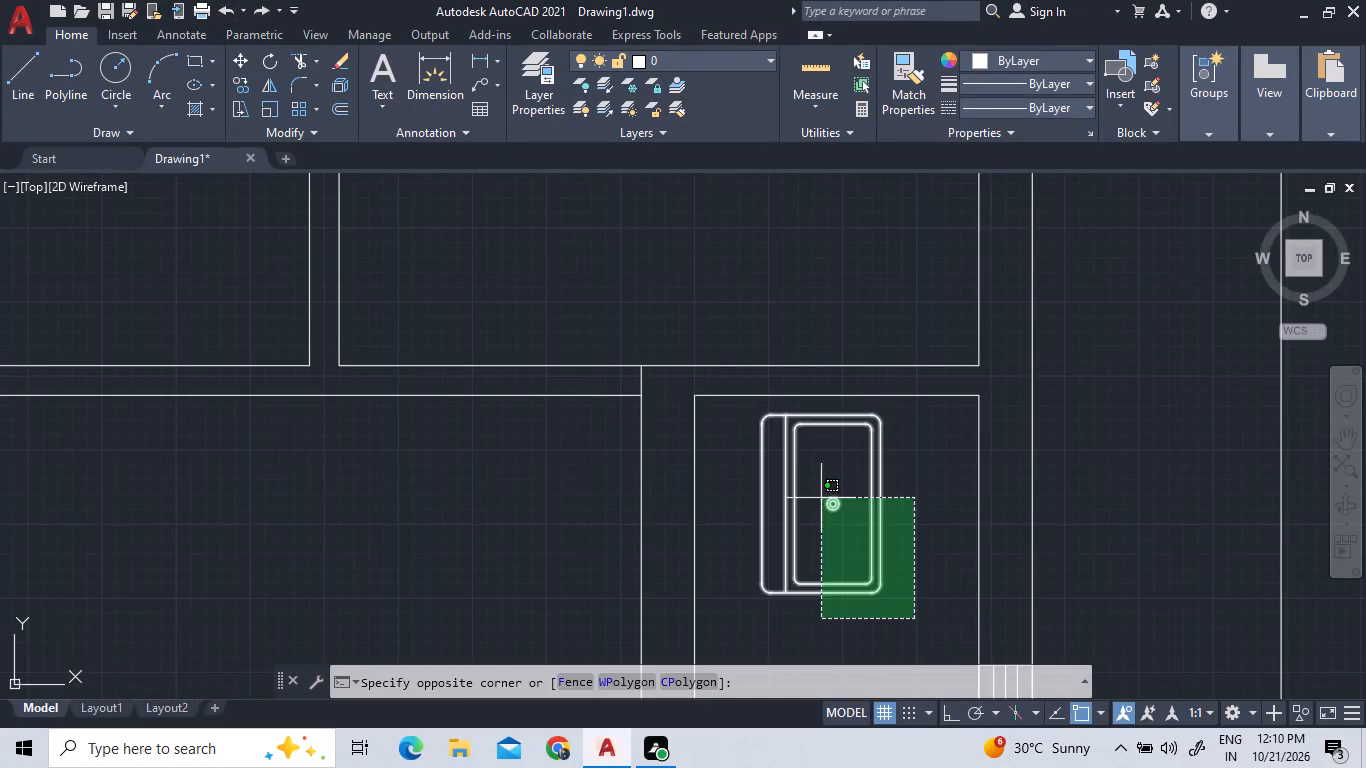
left_click(764, 468)
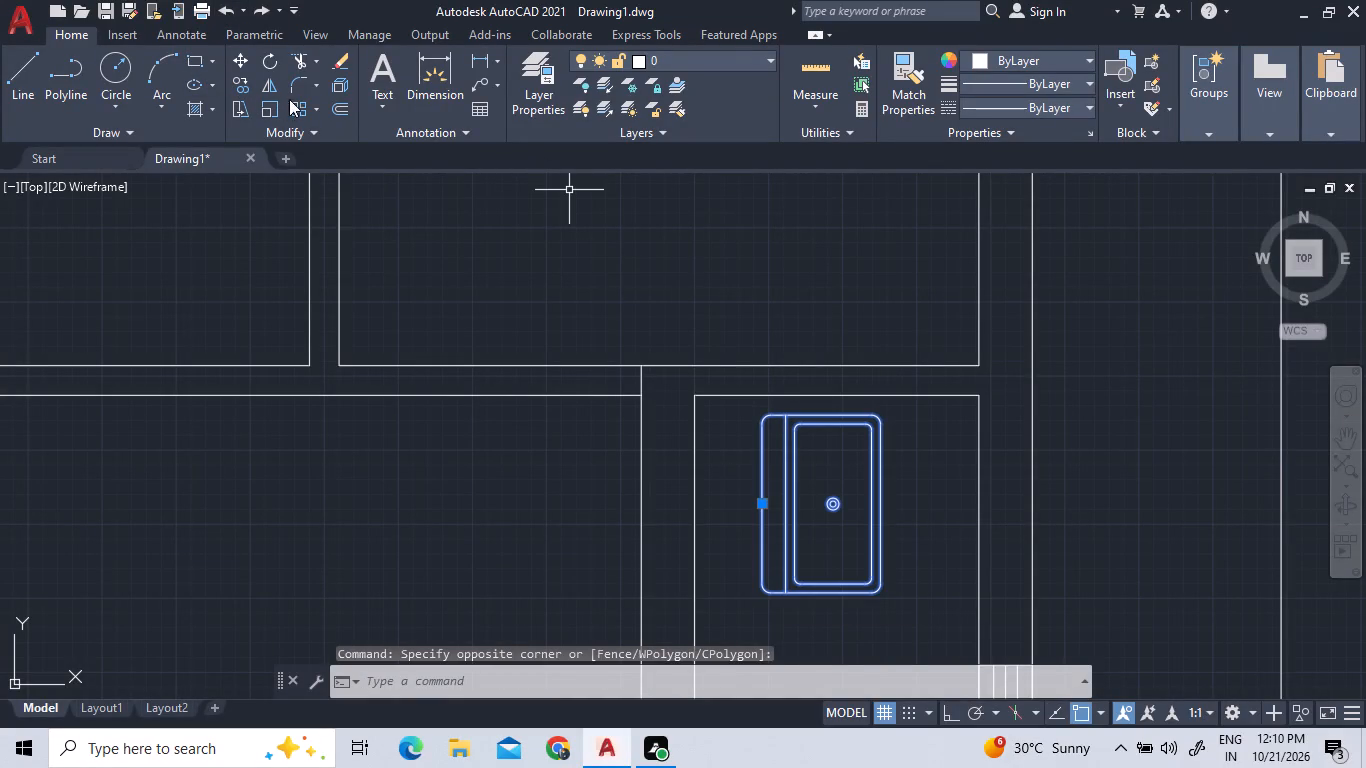
left_click(262, 79)
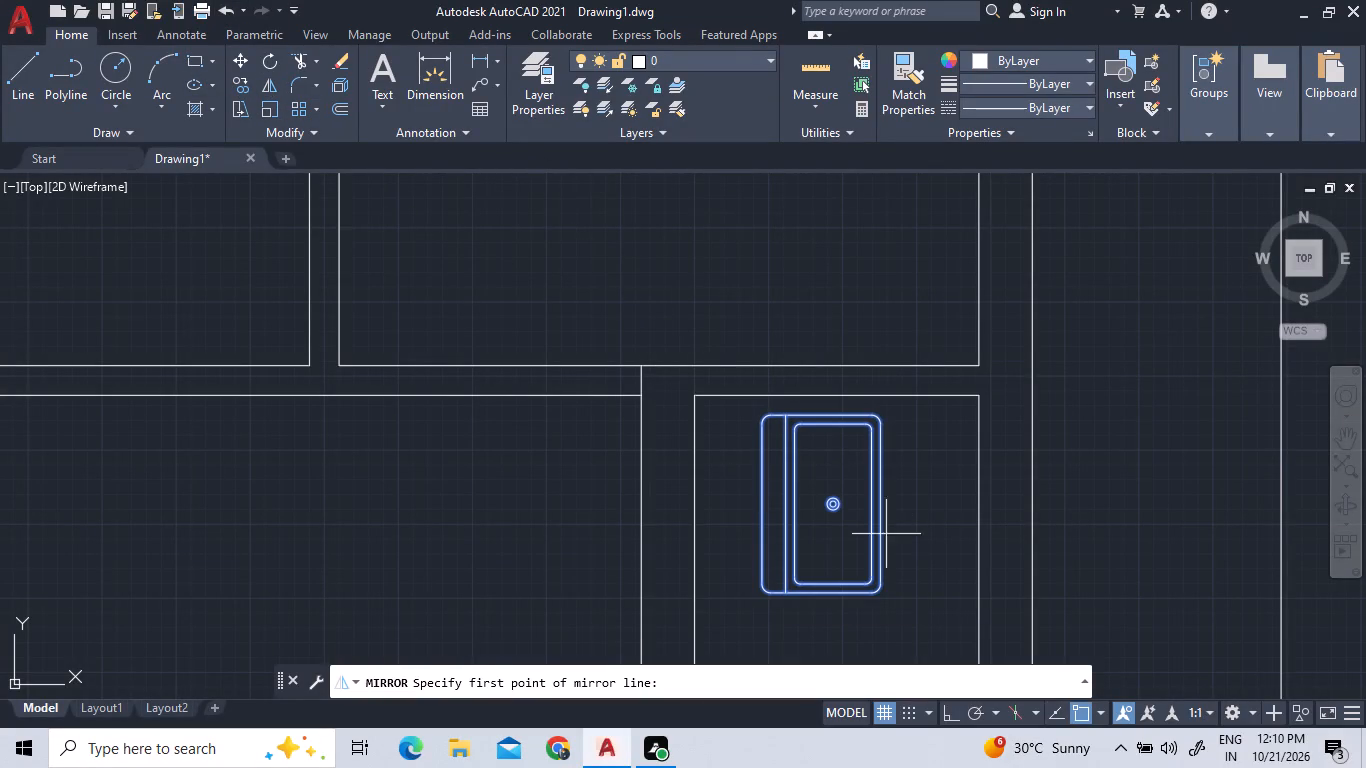
left_click(883, 587)
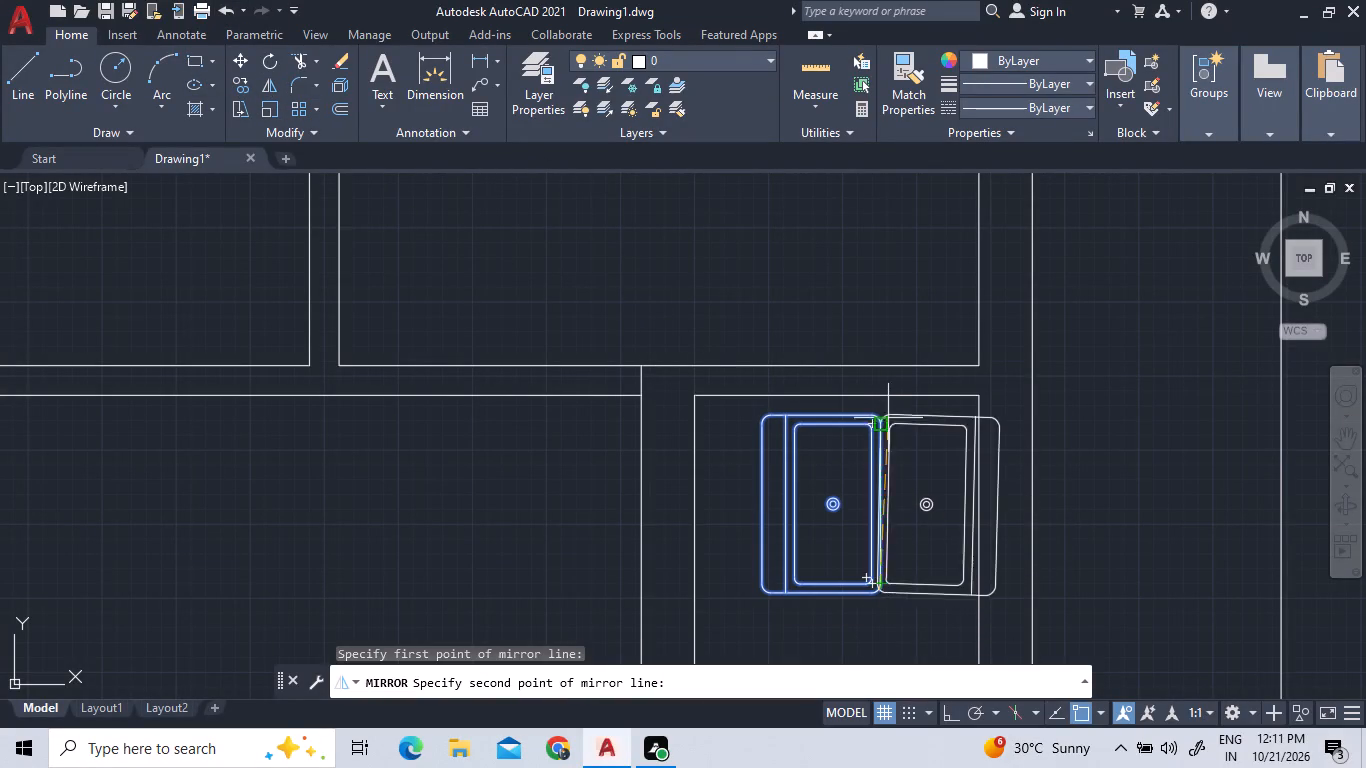
left_click(878, 414)
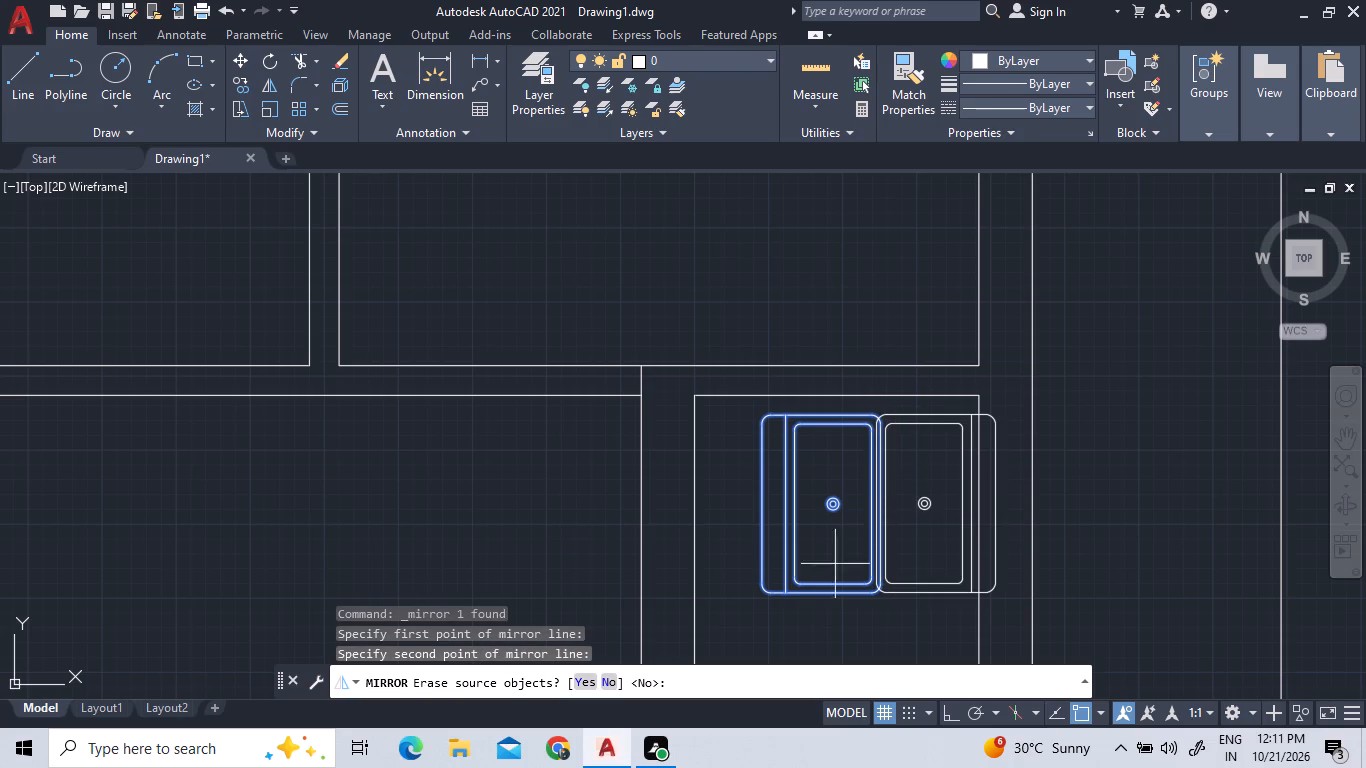
left_click(588, 680)
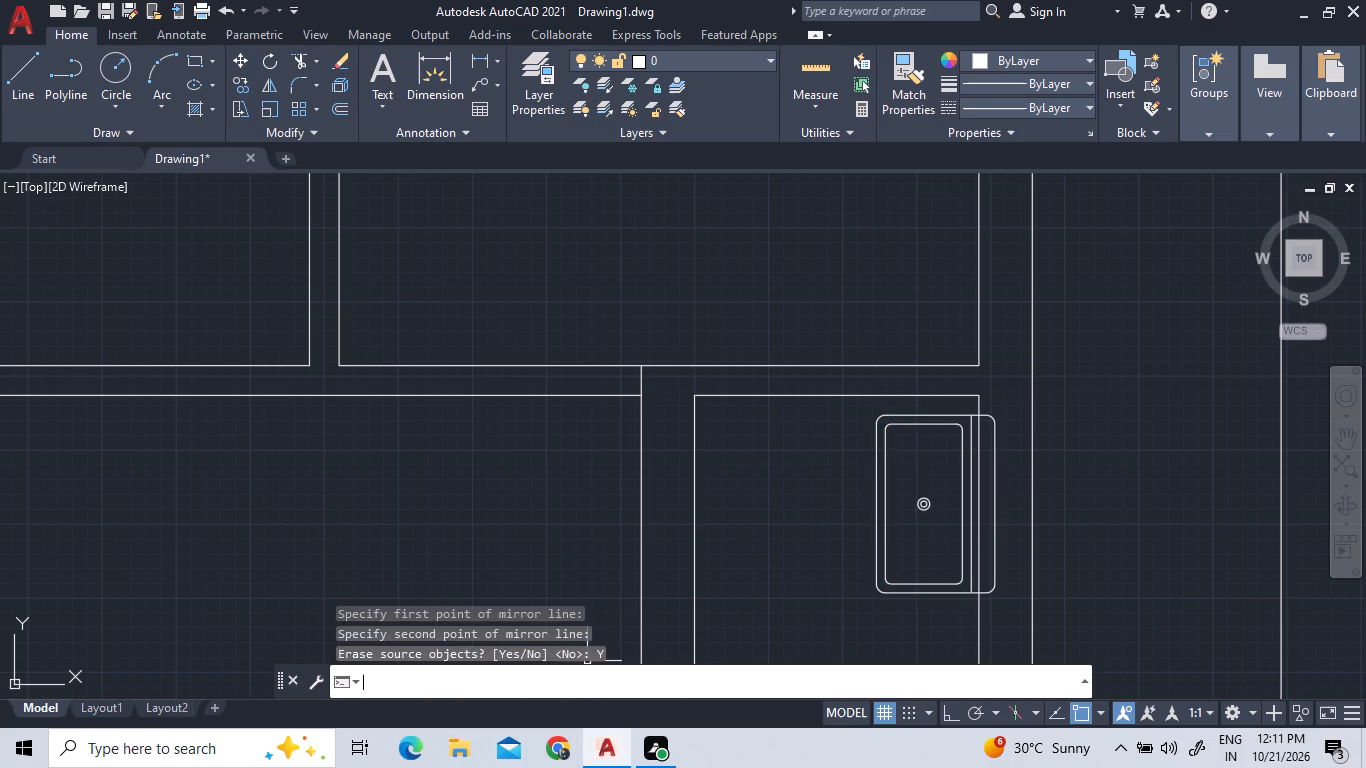
Move the mirrored basin from the midpoint of its right edge onto the small room's right wall line.
left_click(912, 542)
left_click(821, 468)
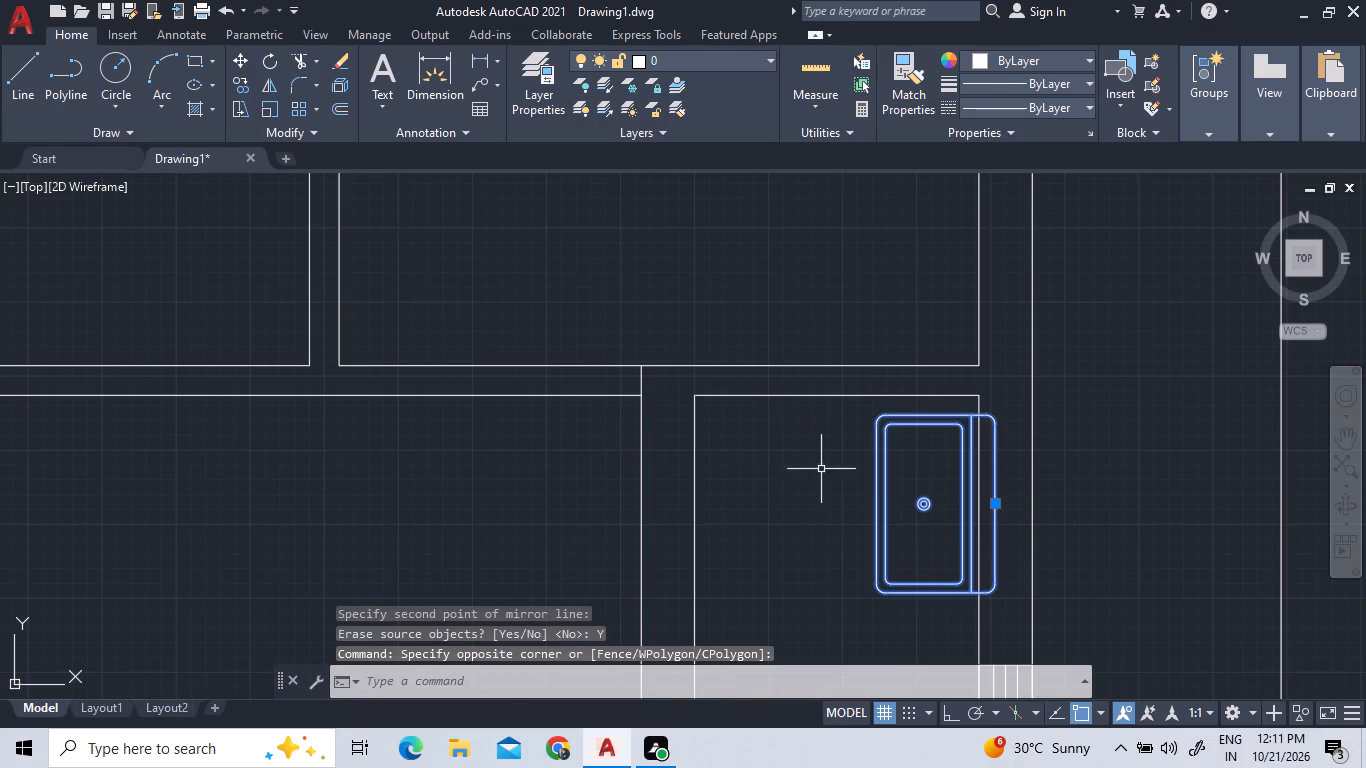
right_click(1024, 470)
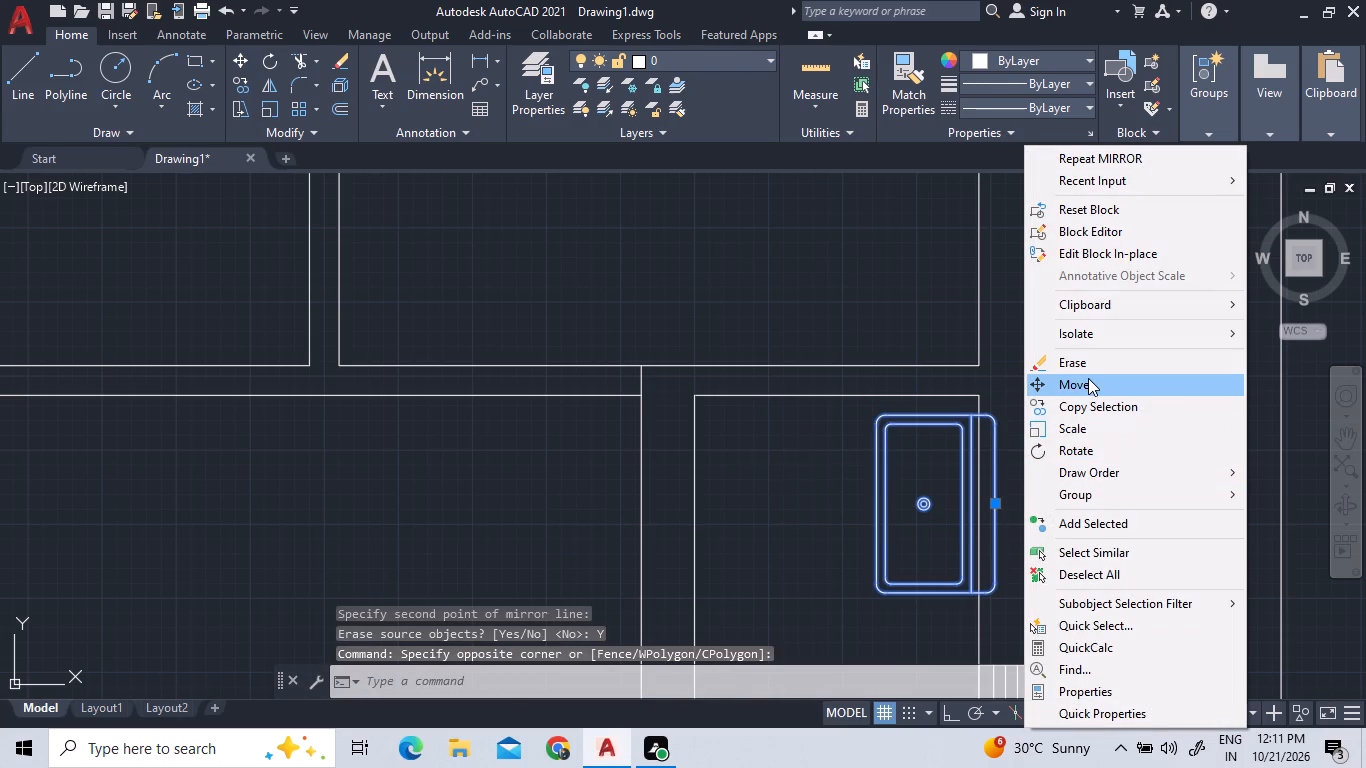
left_click(1088, 378)
left_click(996, 499)
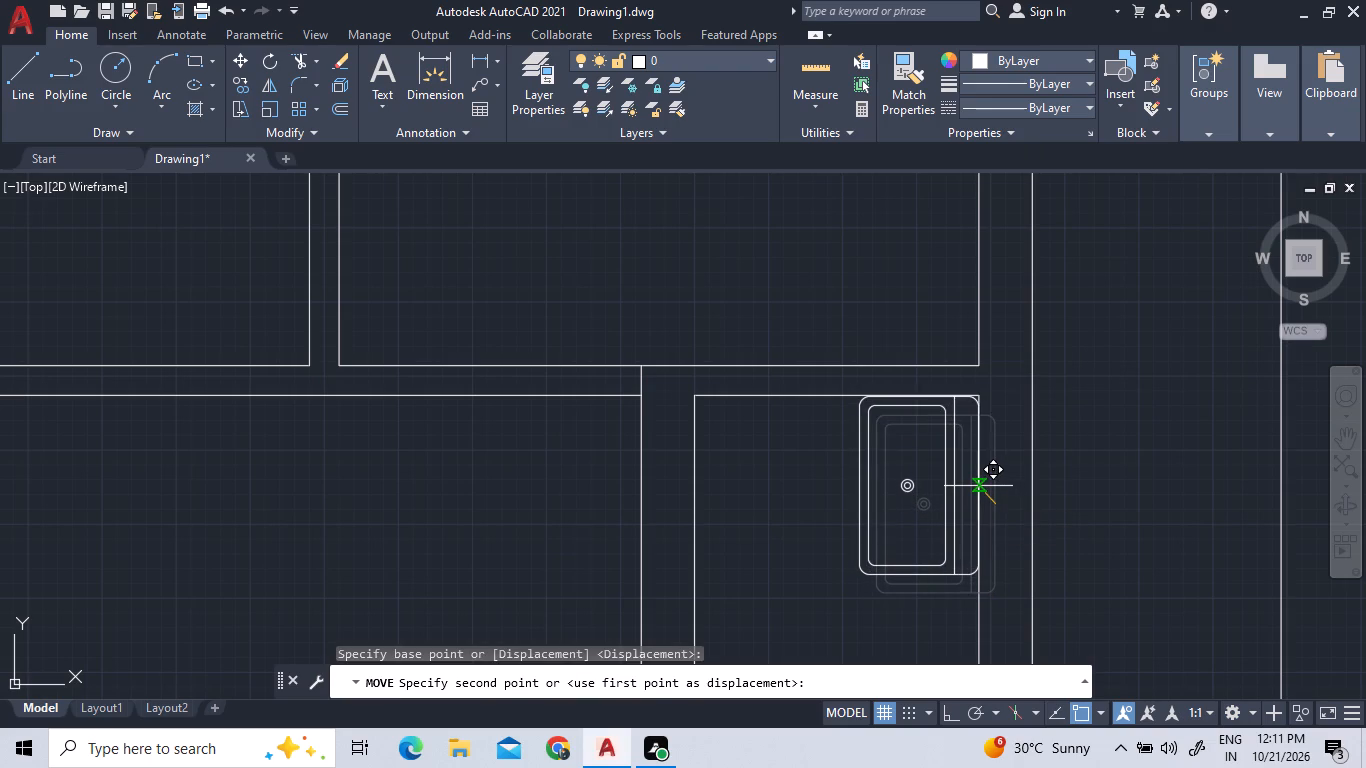
scroll(976, 485, "up", 2)
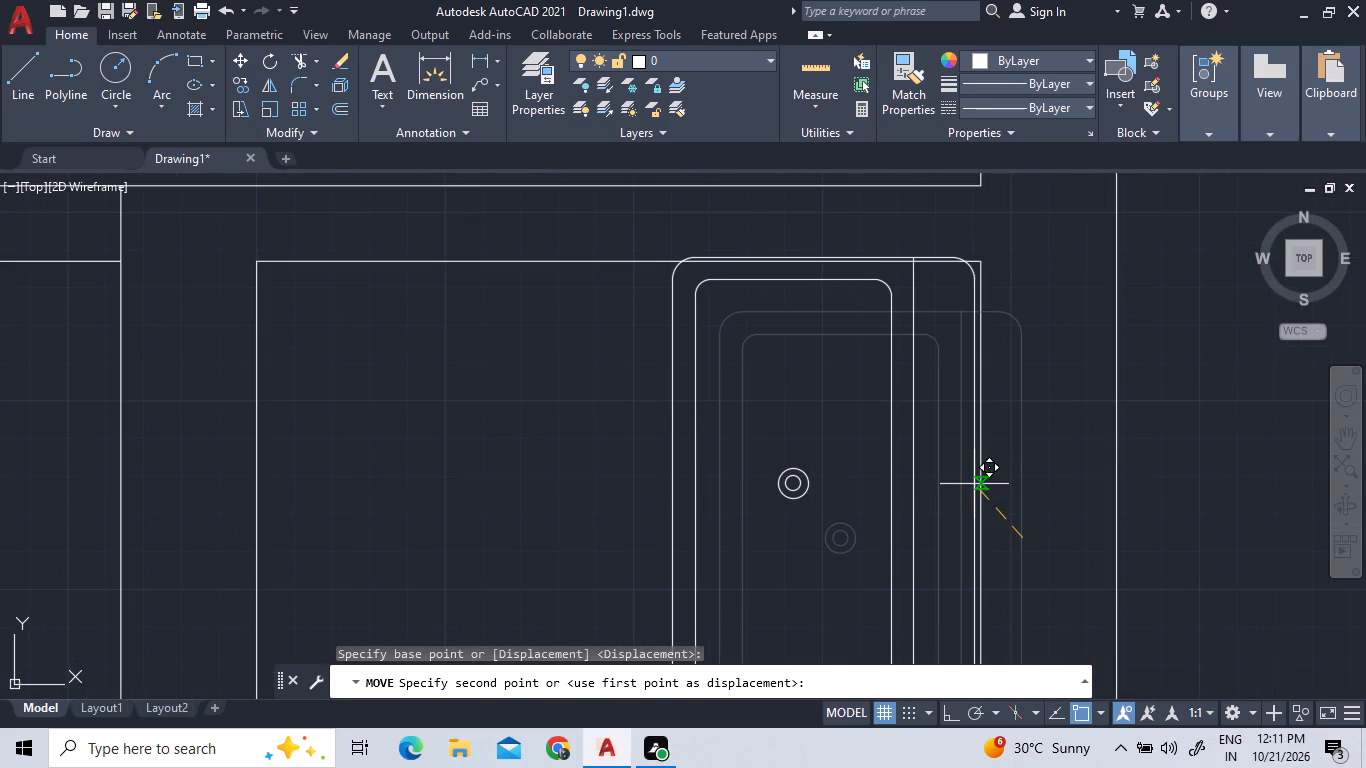
left_click(979, 484)
scroll(962, 493, "down", 1)
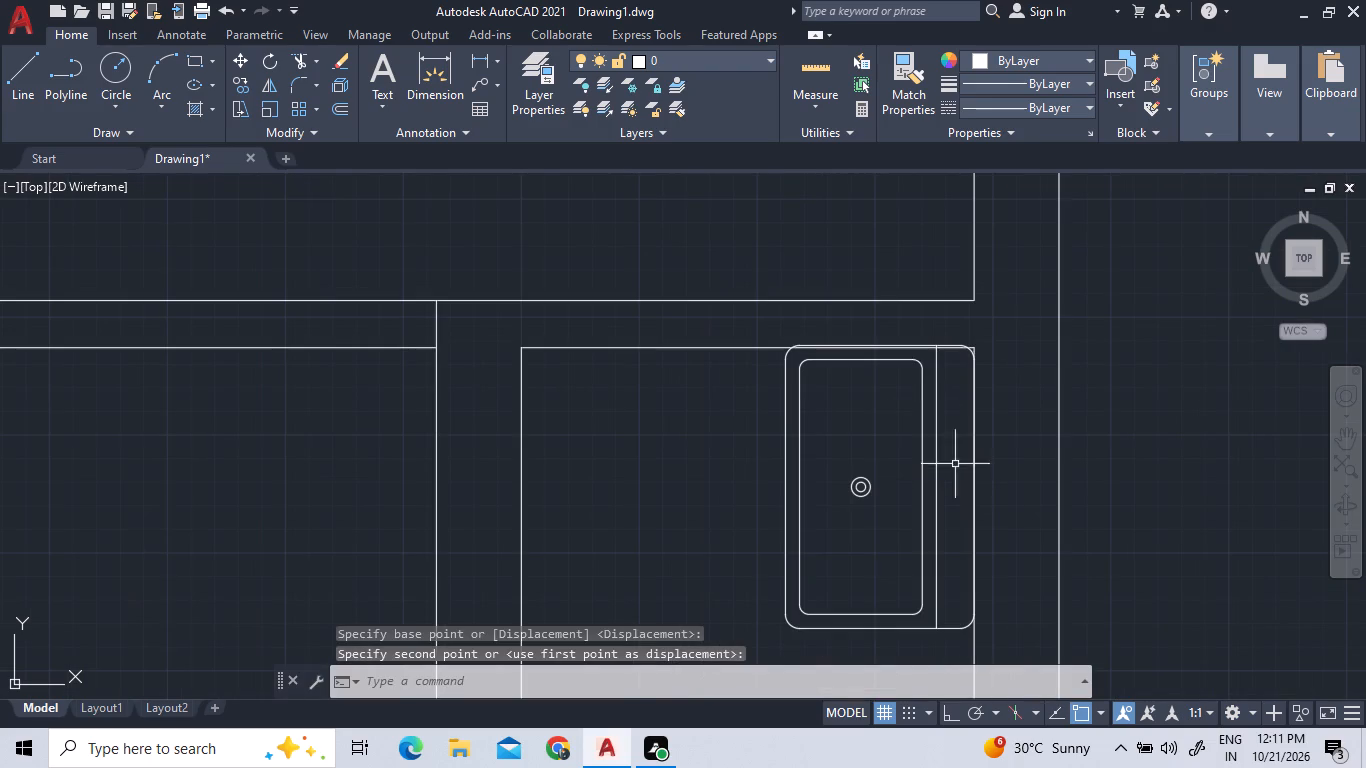
Move the basin down from the midpoint of its top edge onto the small room's top wall line.
scroll(889, 345, "up", 2)
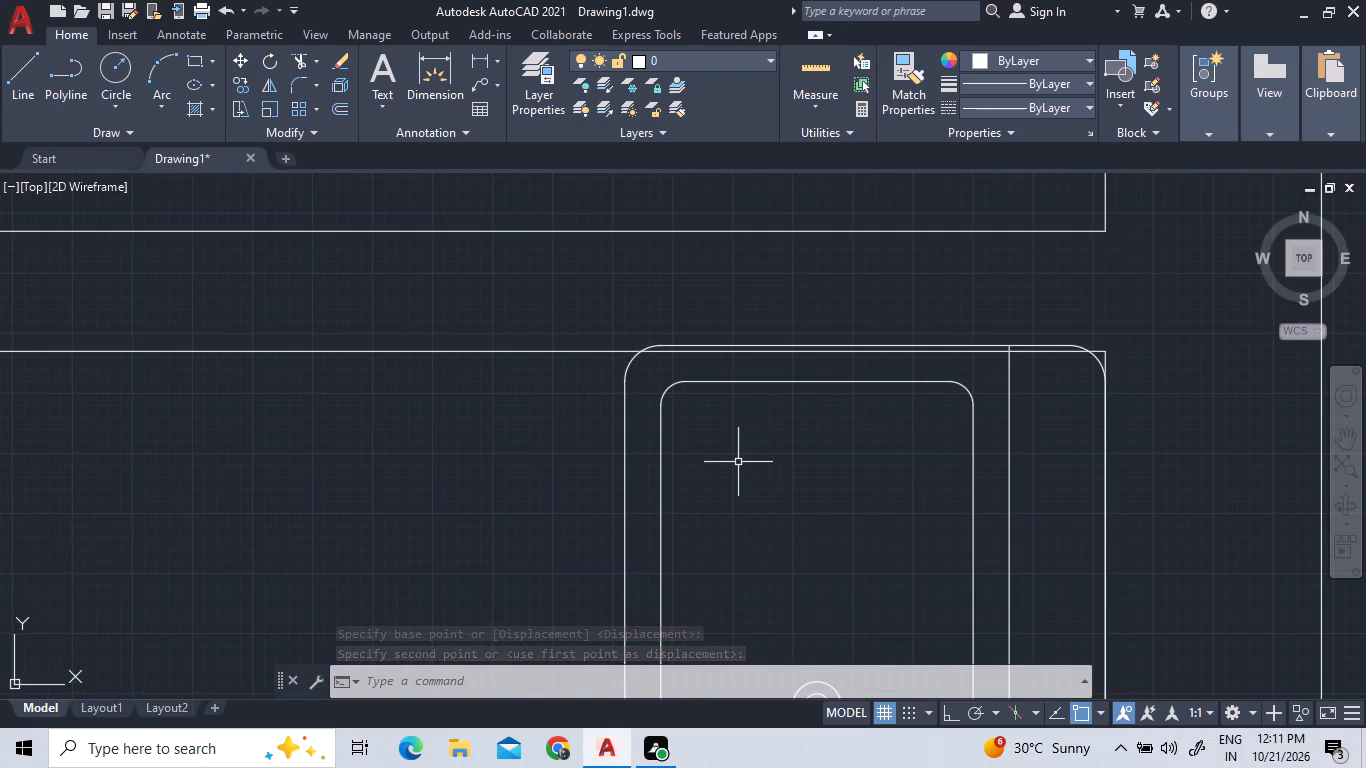
left_click(725, 461)
left_click(578, 414)
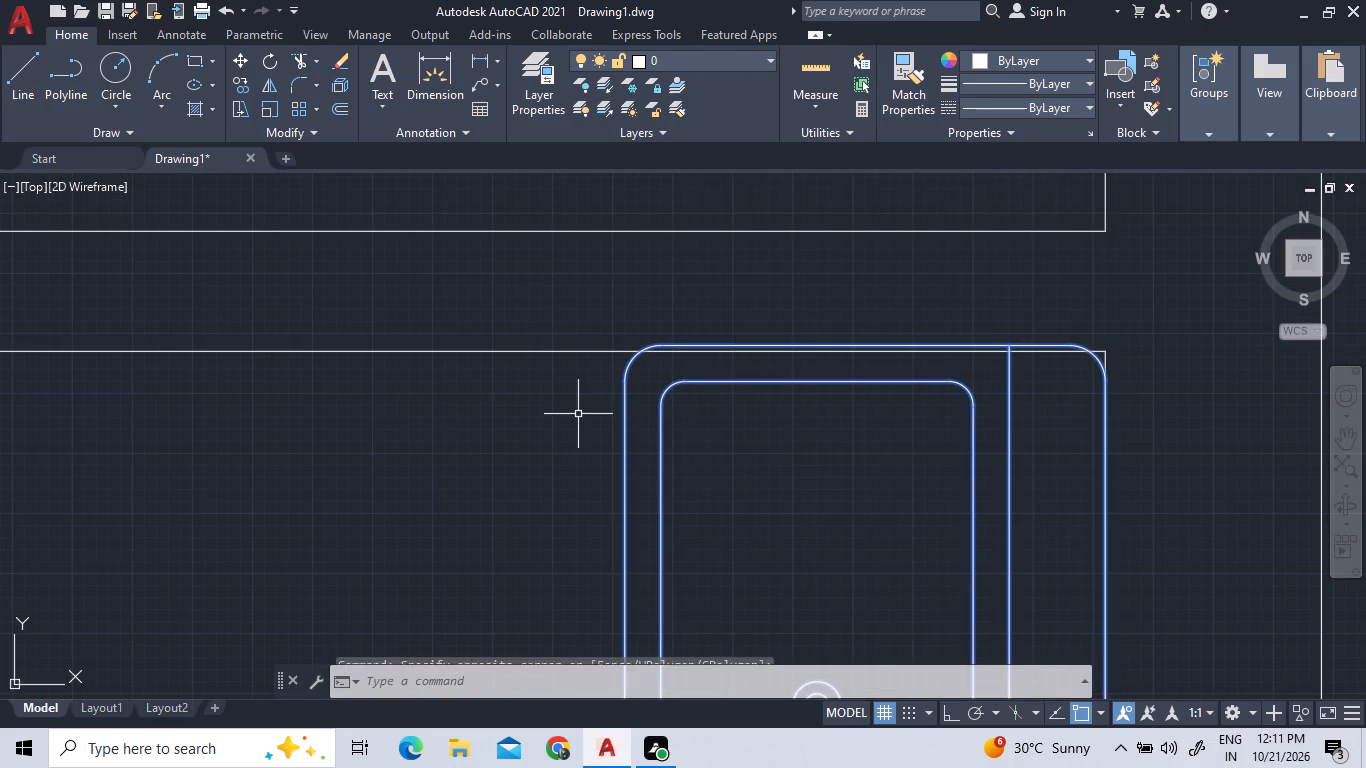
right_click(723, 315)
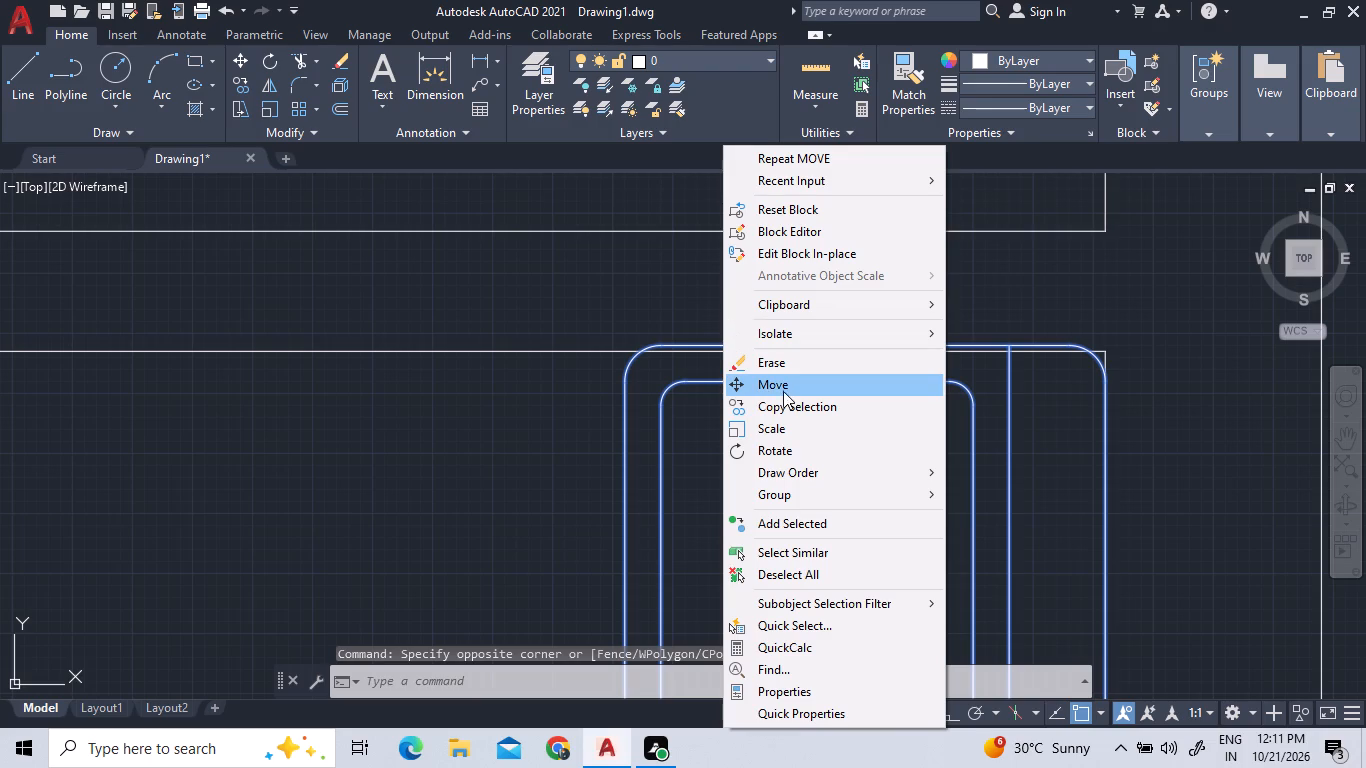
left_click(785, 389)
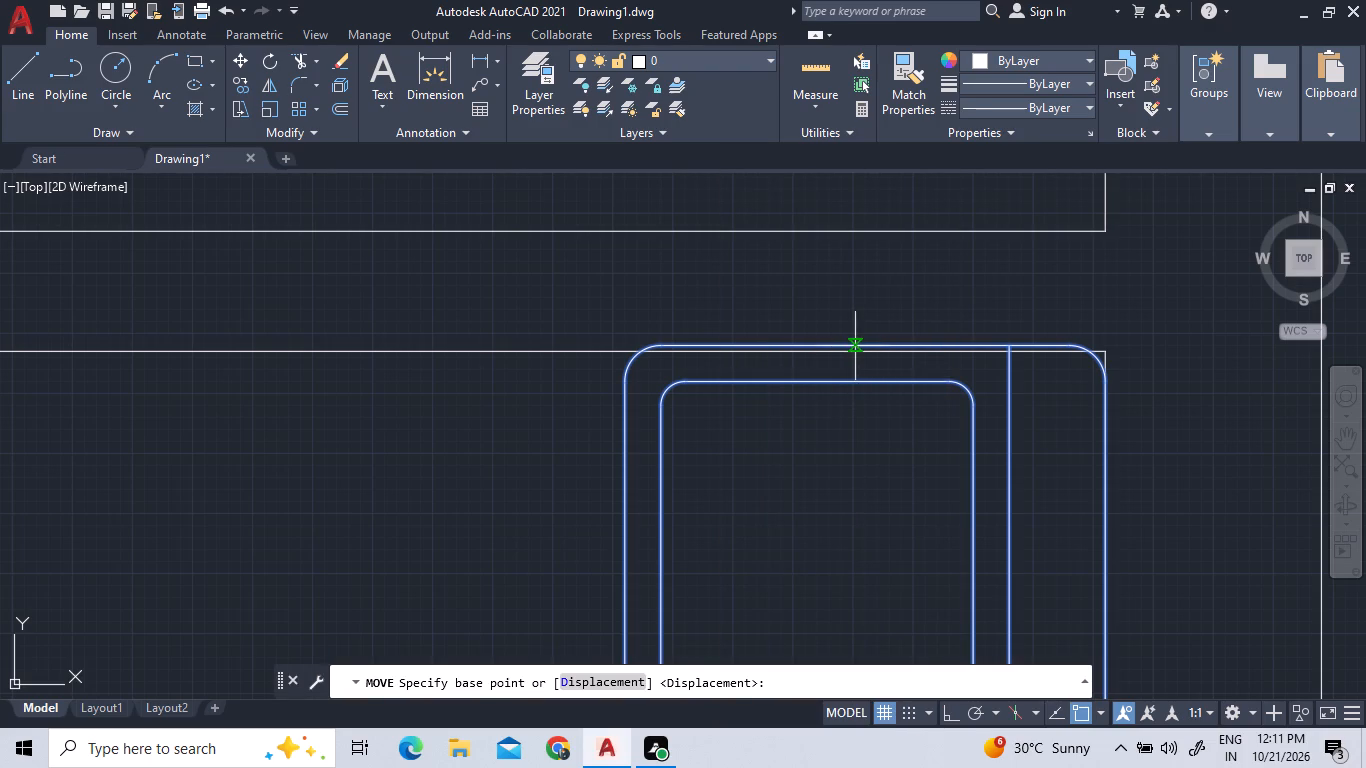
left_click(855, 346)
scroll(858, 361, "up", 2)
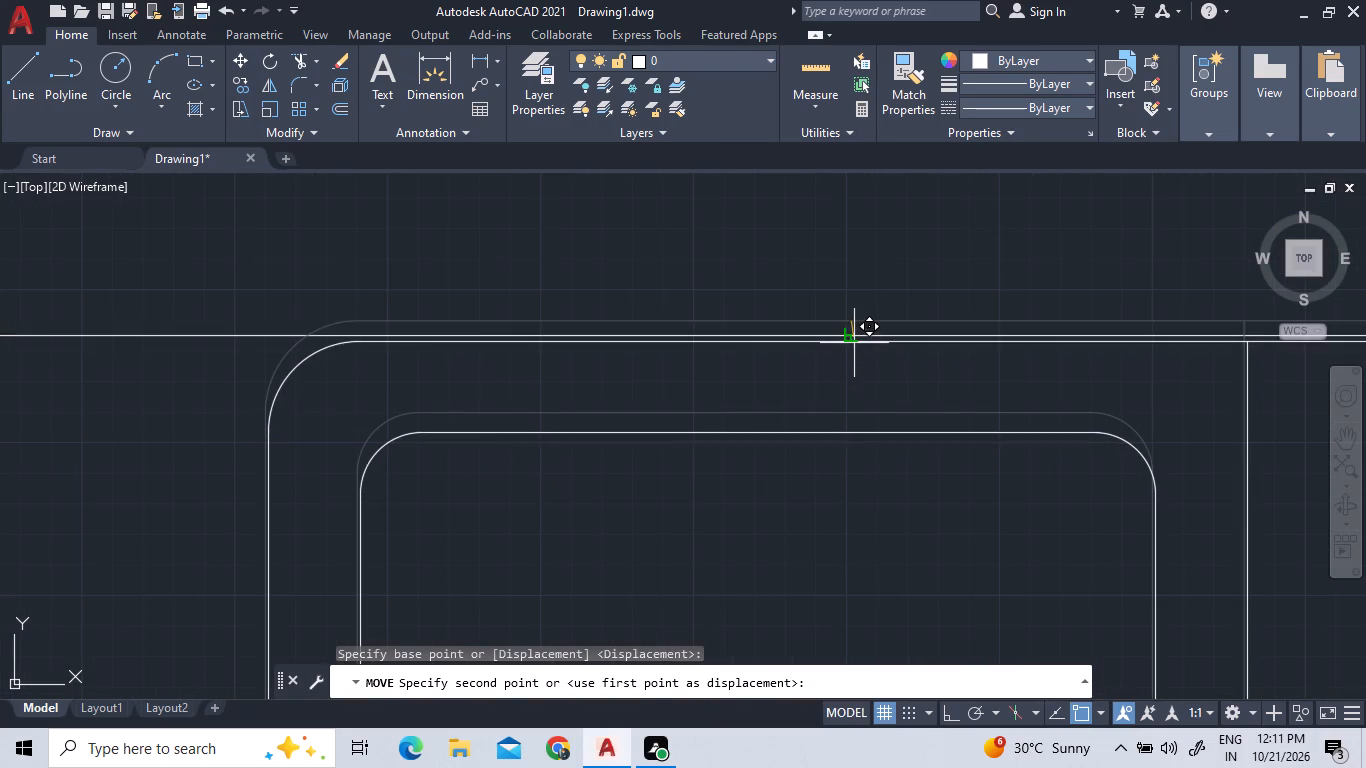
scroll(852, 337, "up", 2)
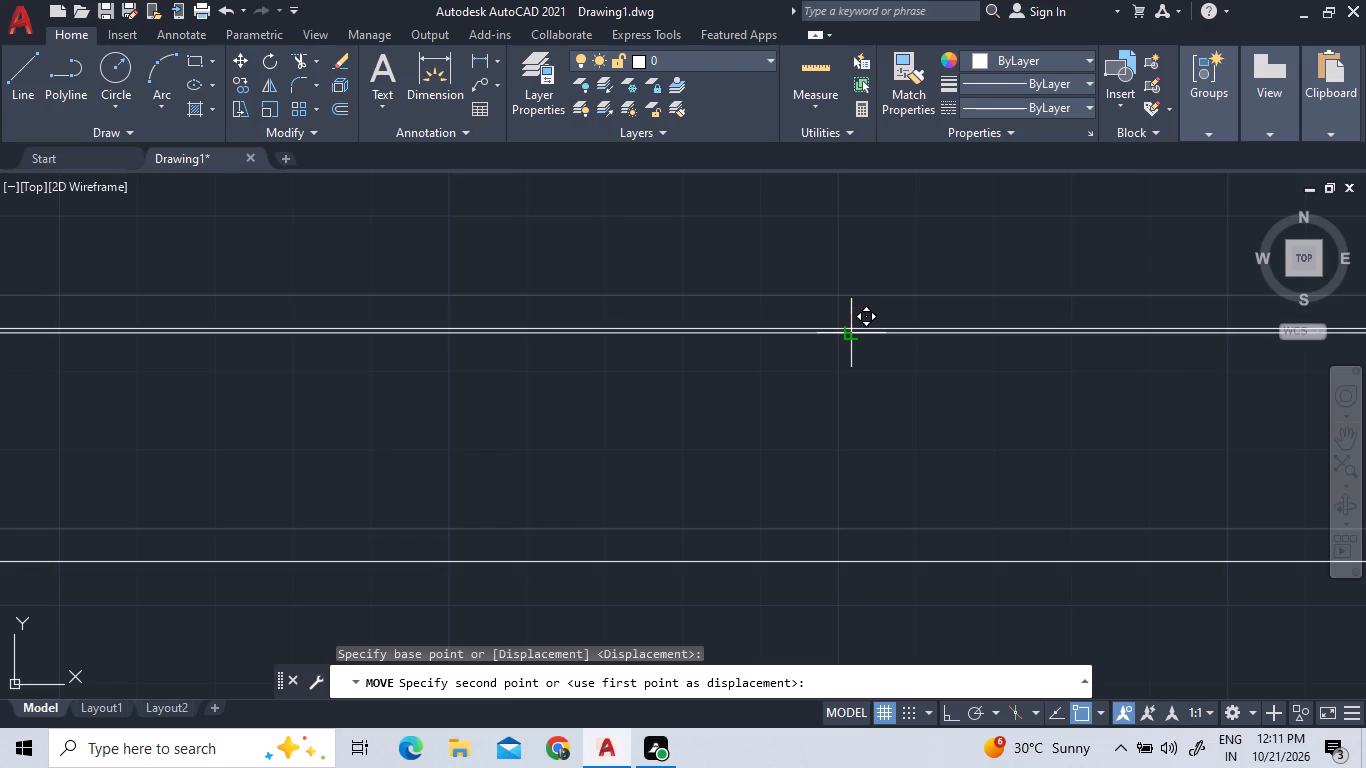
left_click(856, 336)
Open DesignCenter and browse the blocks of the Landscaping.dwg sample drawing.
scroll(832, 394, "down", 3)
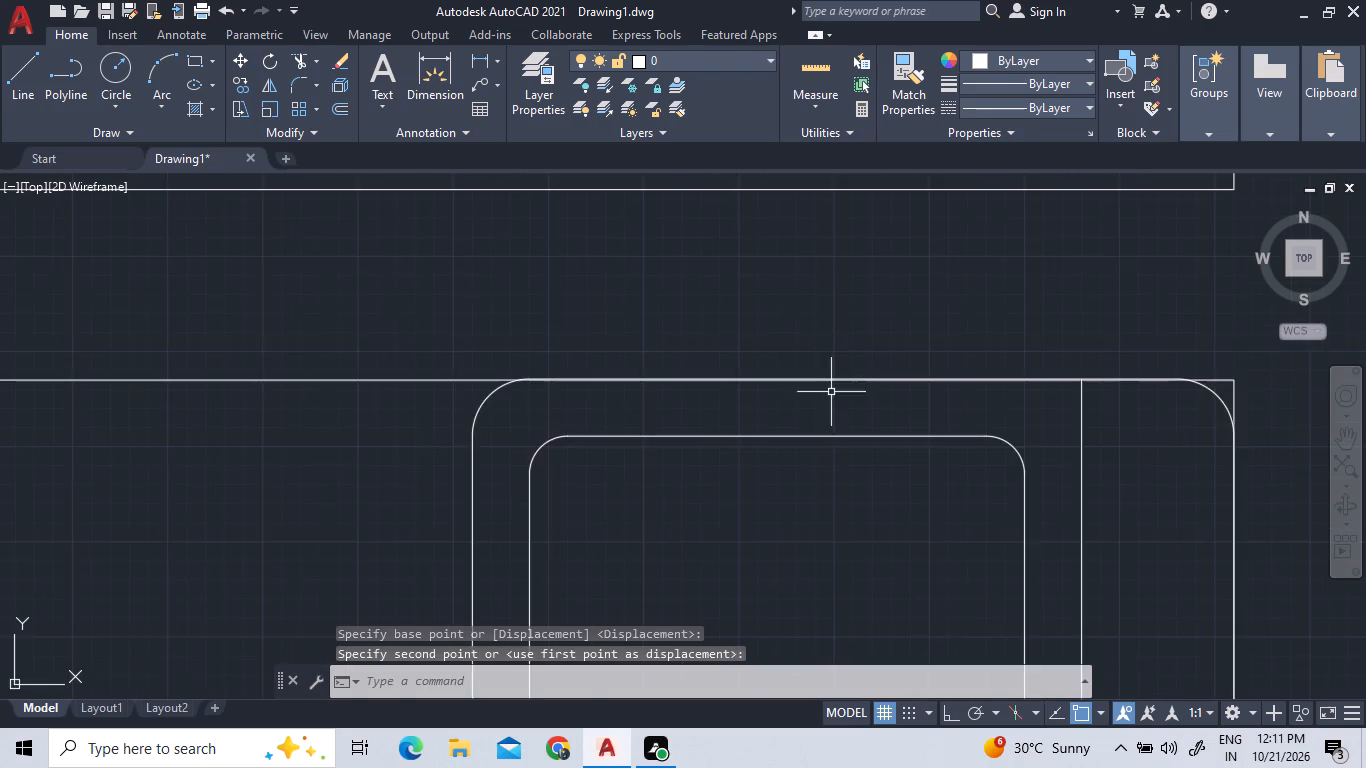
scroll(831, 392, "down", 5)
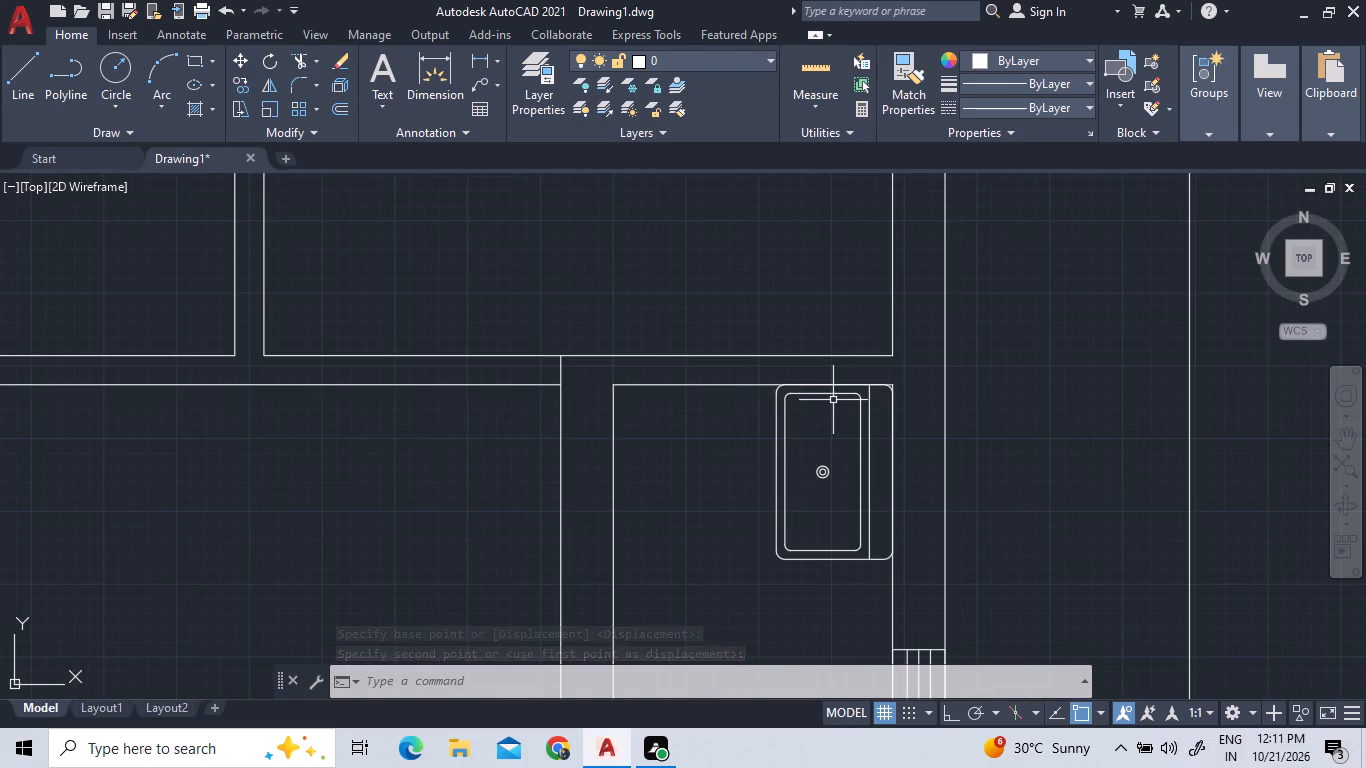
scroll(857, 331, "down", 3)
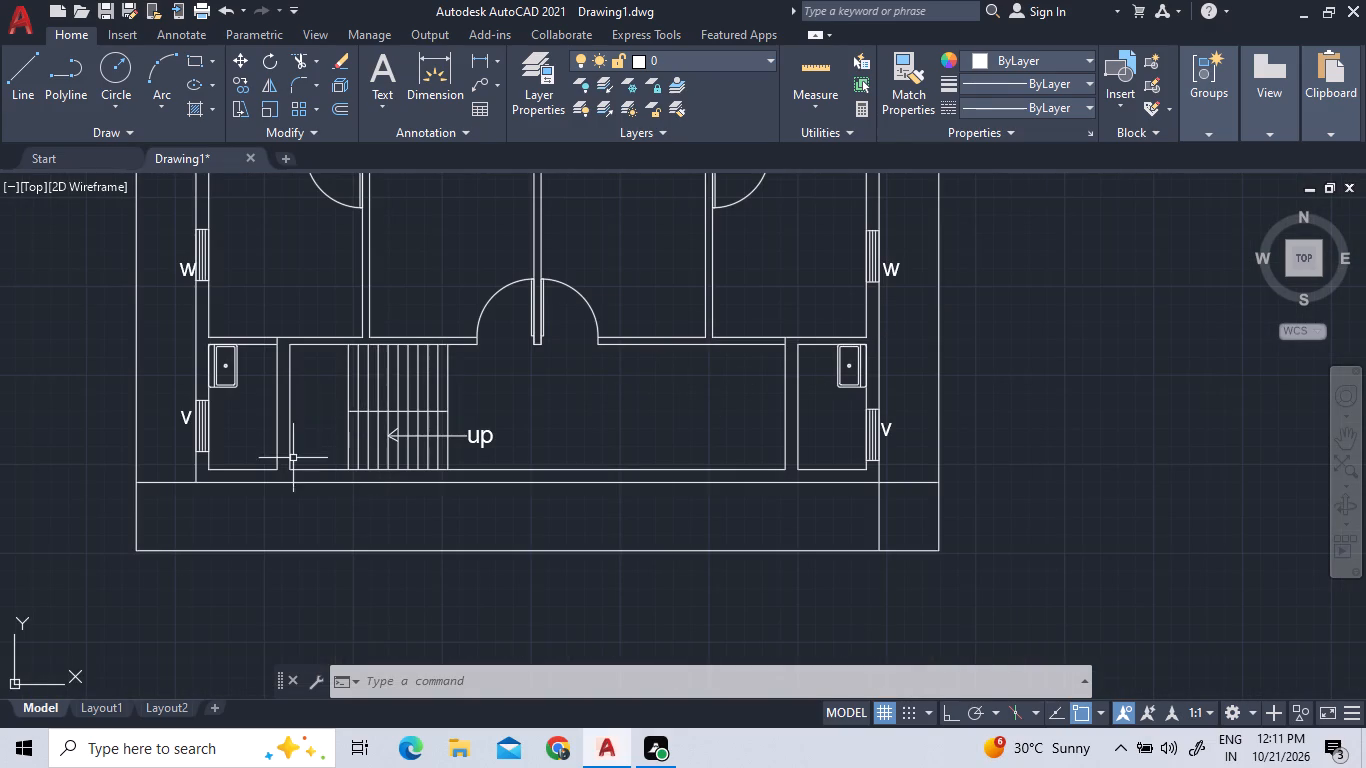
scroll(293, 462, "down", 2)
scroll(236, 245, "up", 1)
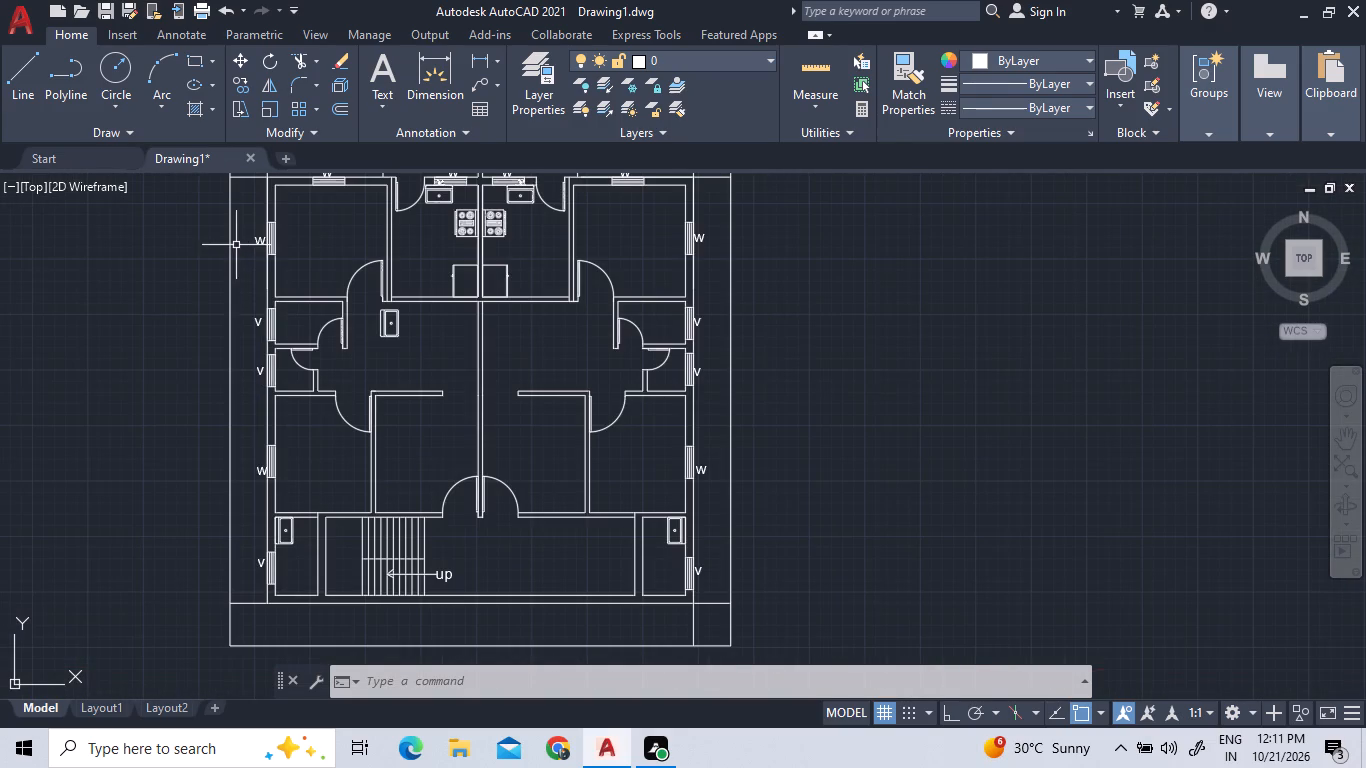
middle_click_drag(465, 363, 418, 371)
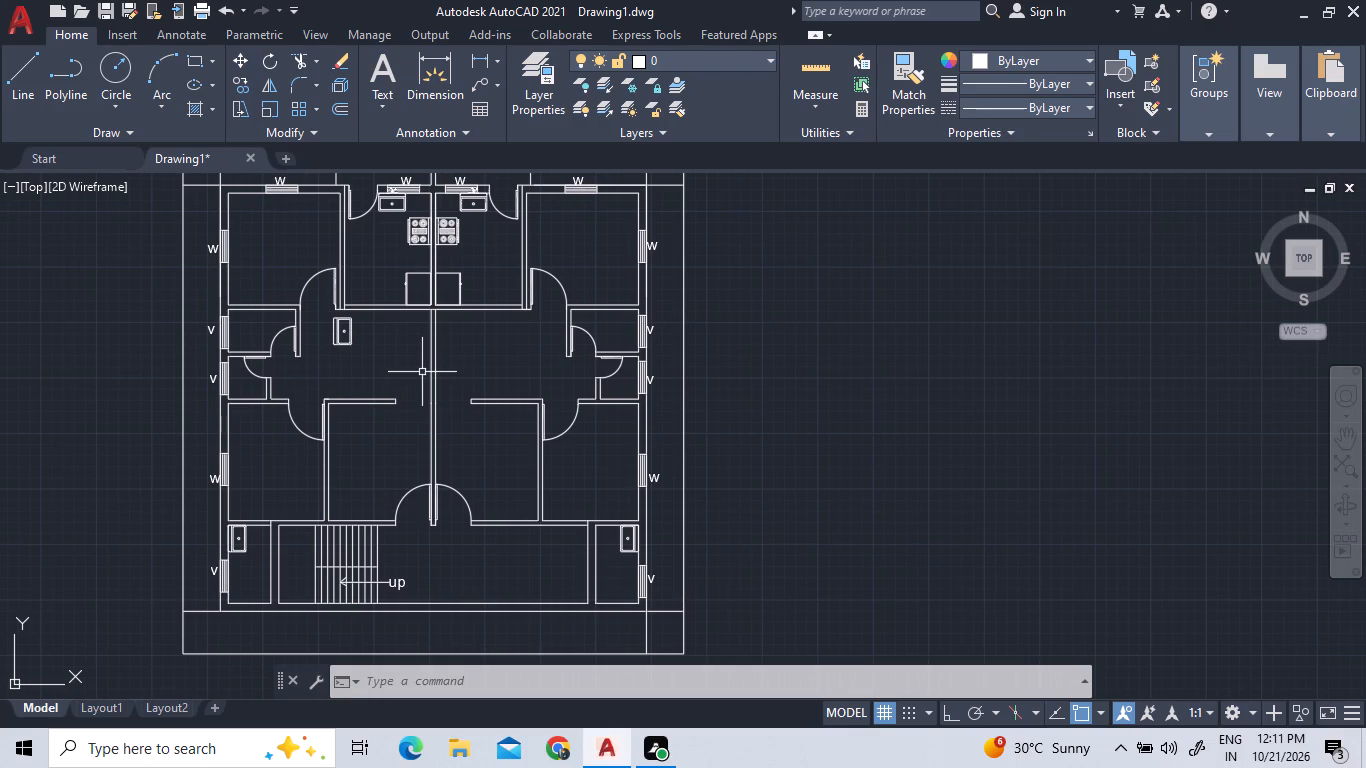
key("d")
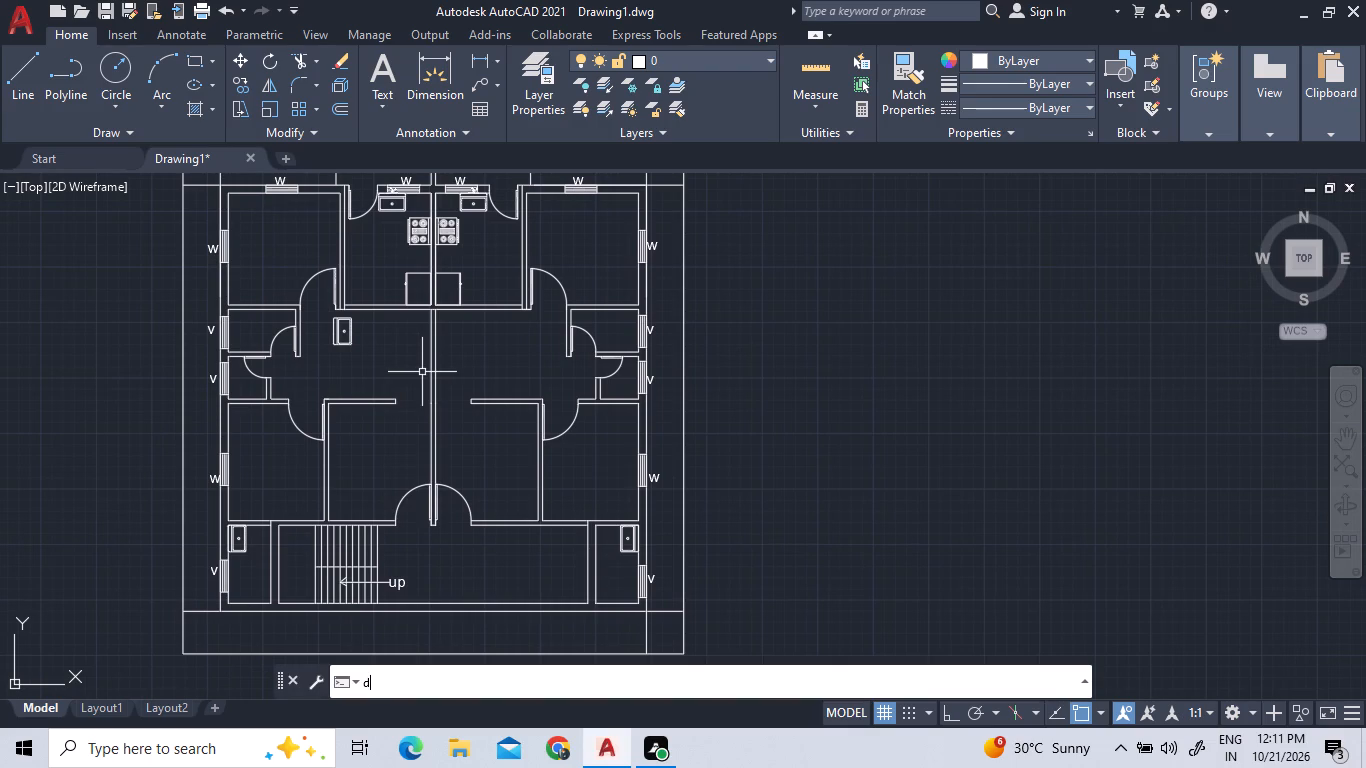
key("c")
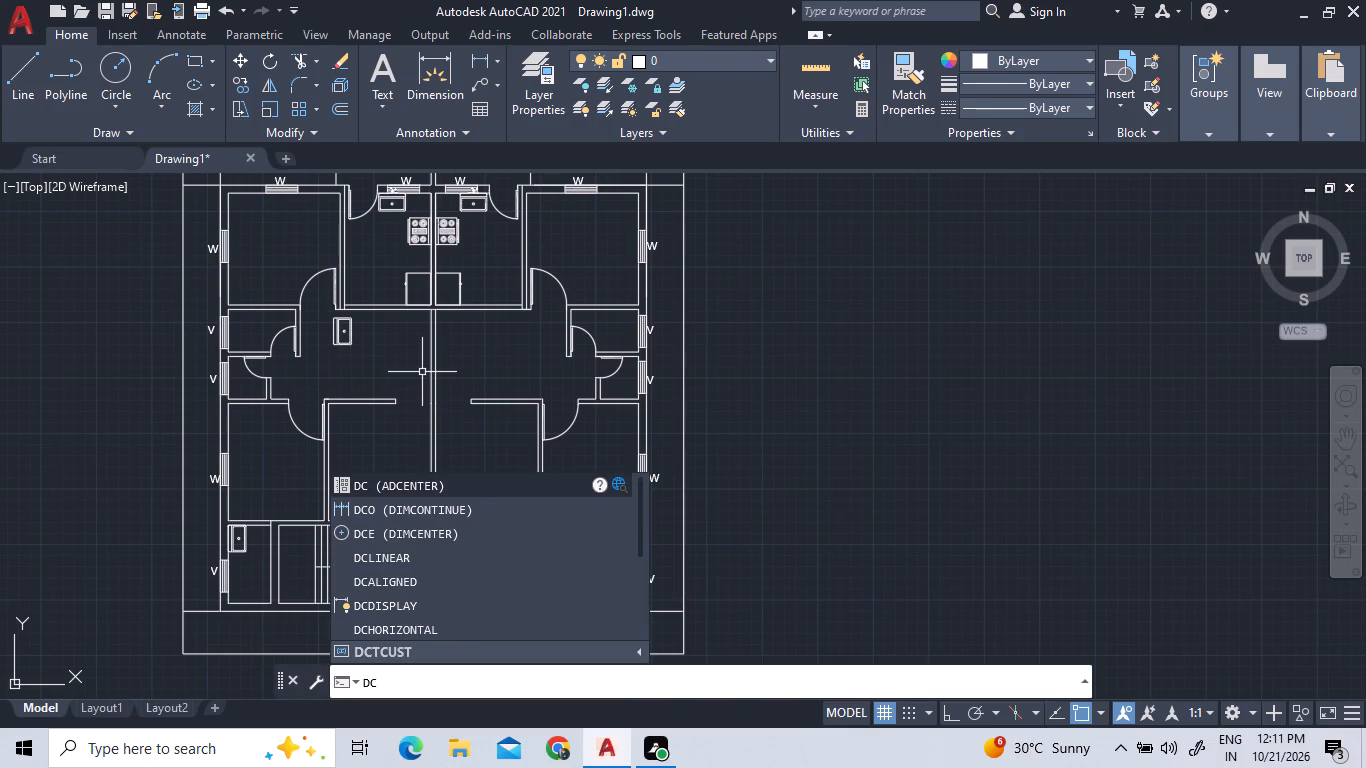
left_click(464, 478)
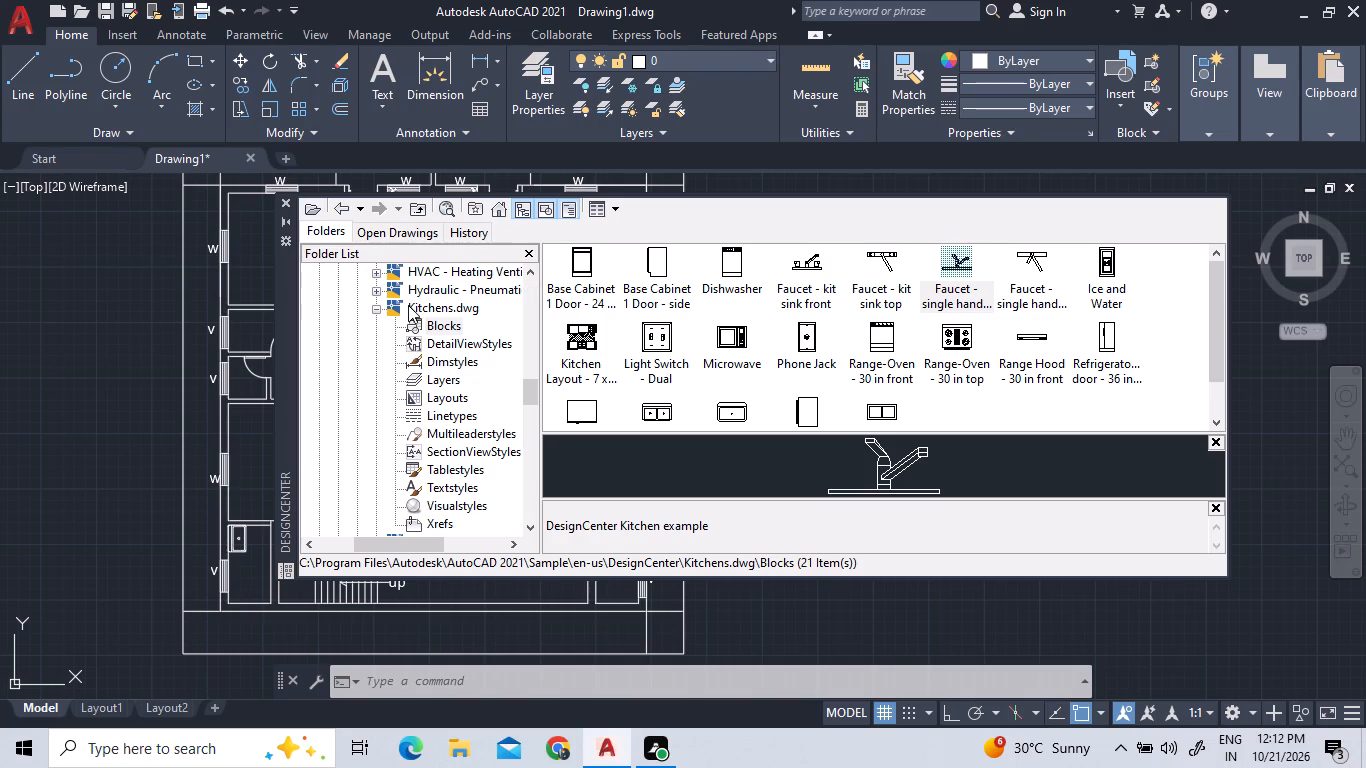
left_click(378, 312)
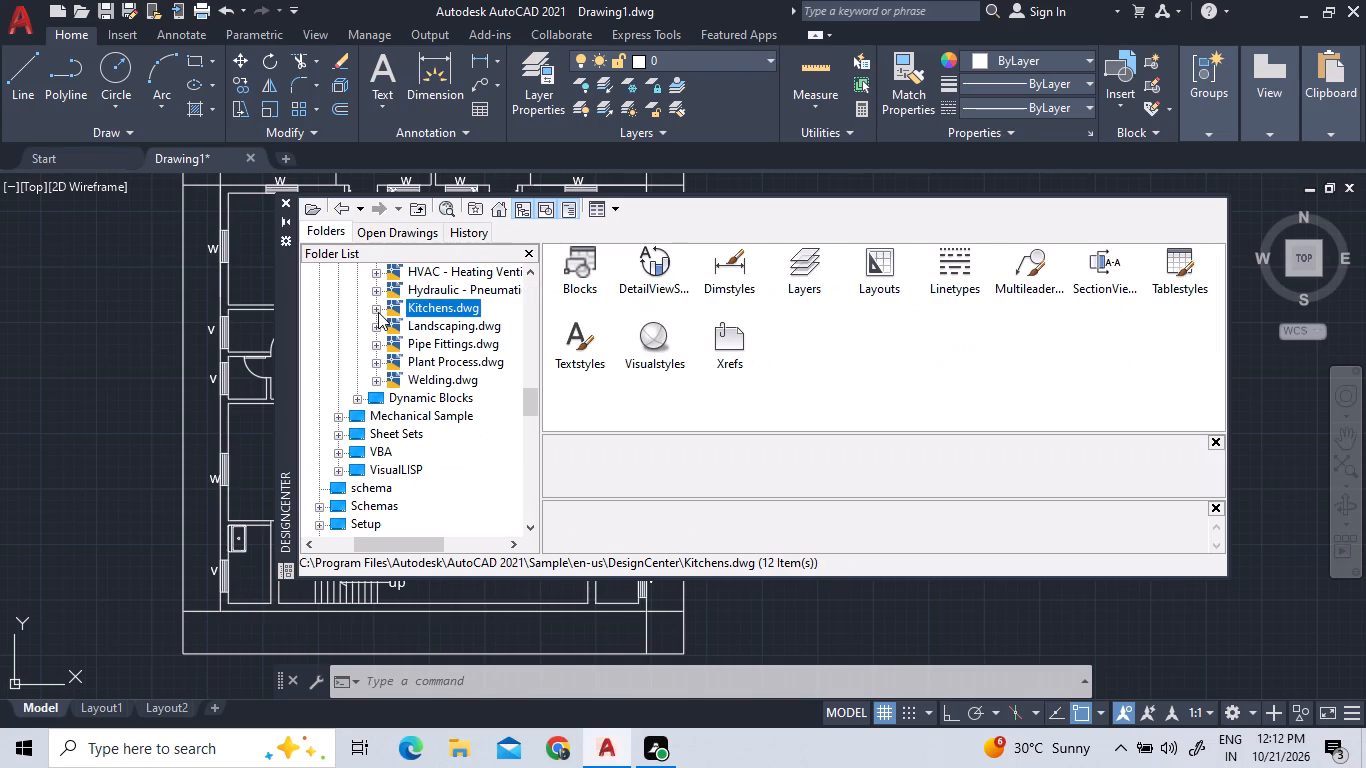
left_click(435, 339)
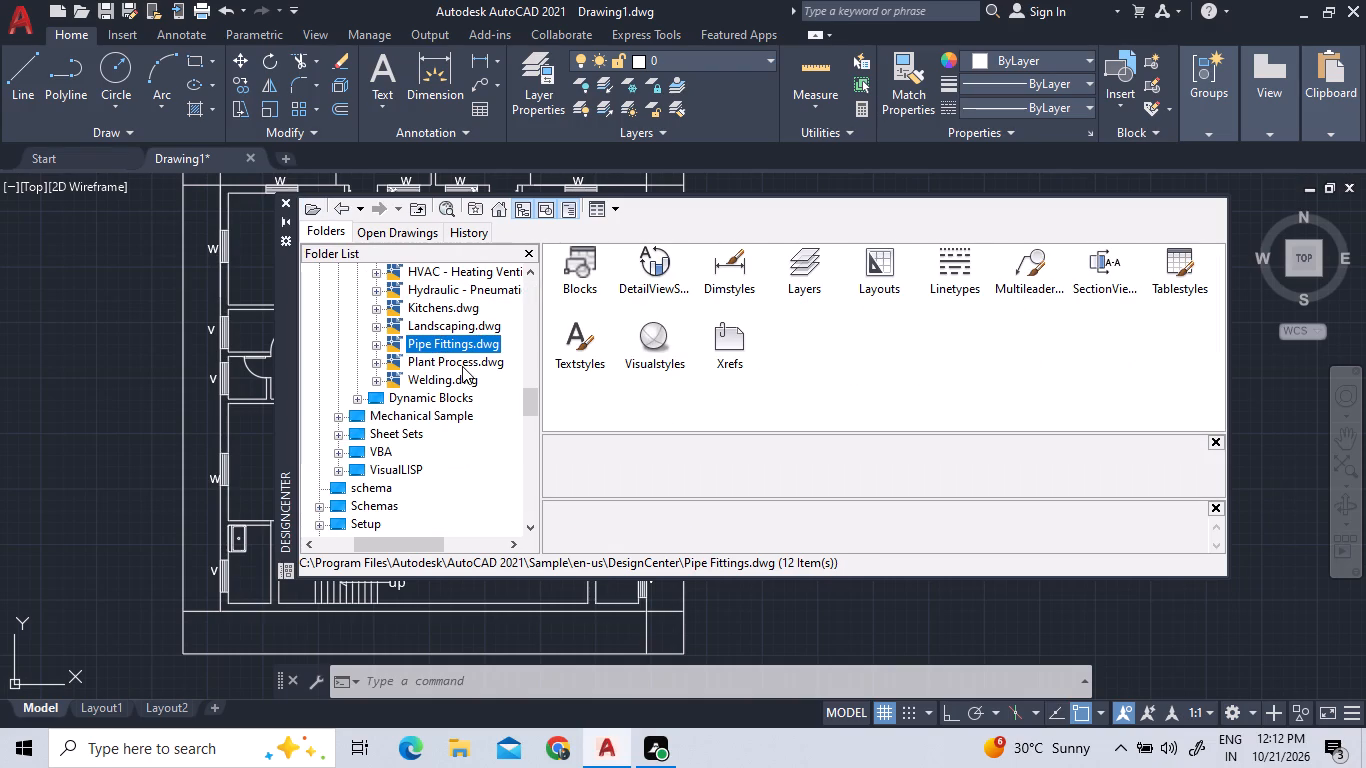
double_click(460, 323)
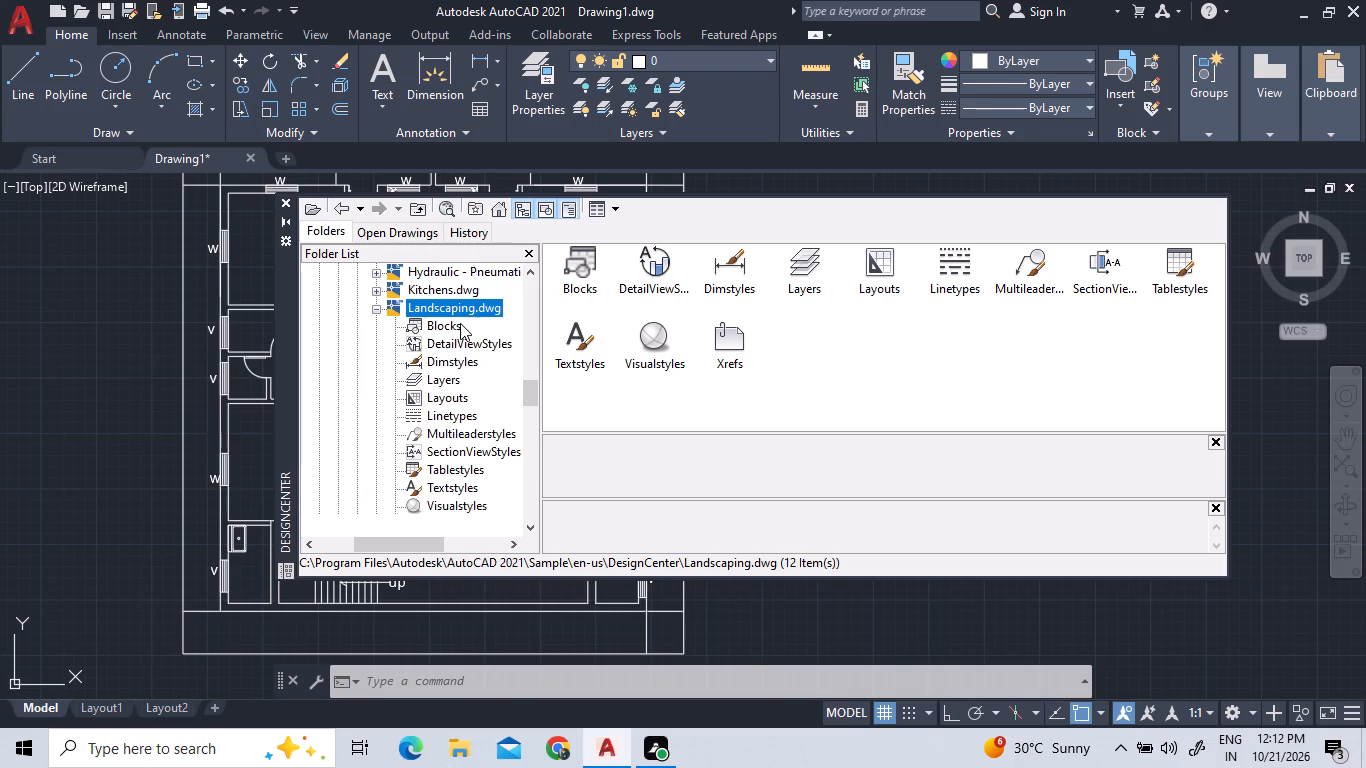
double_click(459, 326)
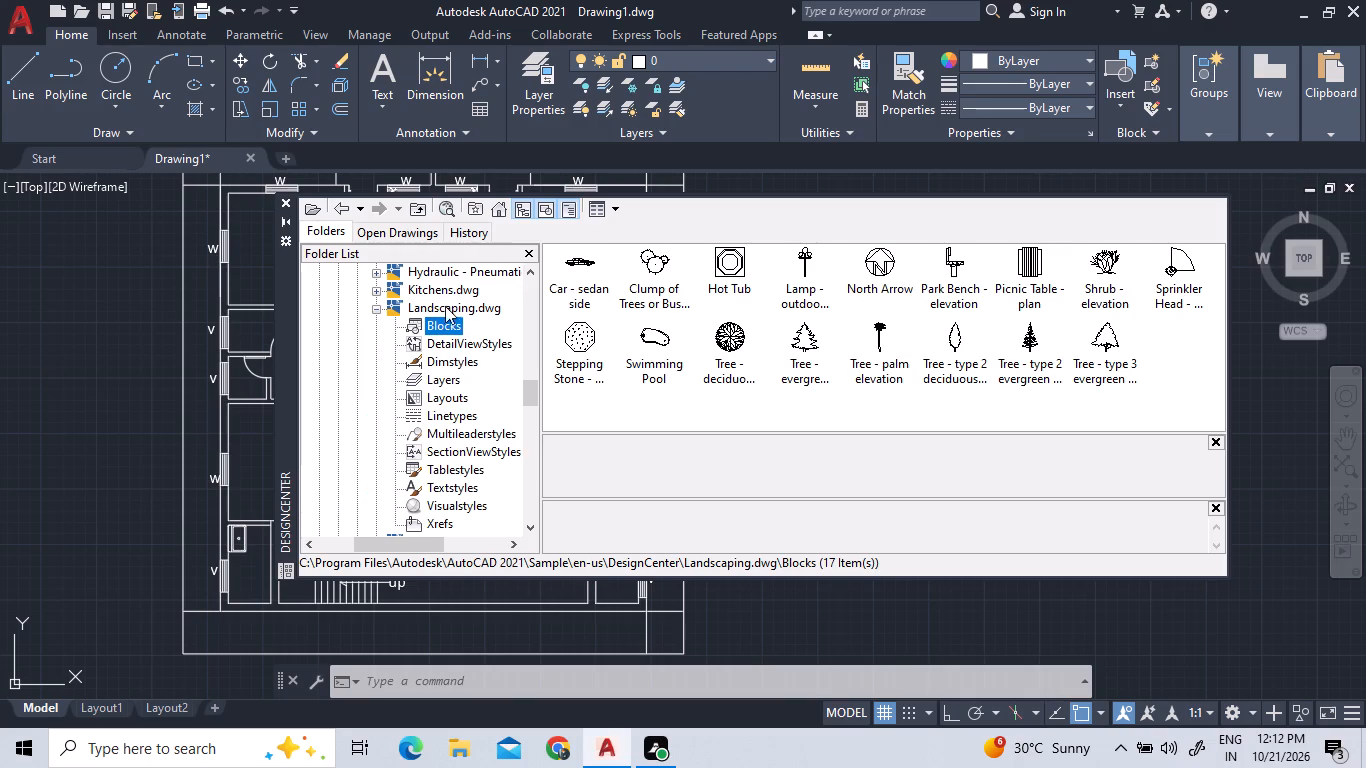
Open the blocks of the House Designer.dwg sample drawing in DesignCenter.
left_click(375, 306)
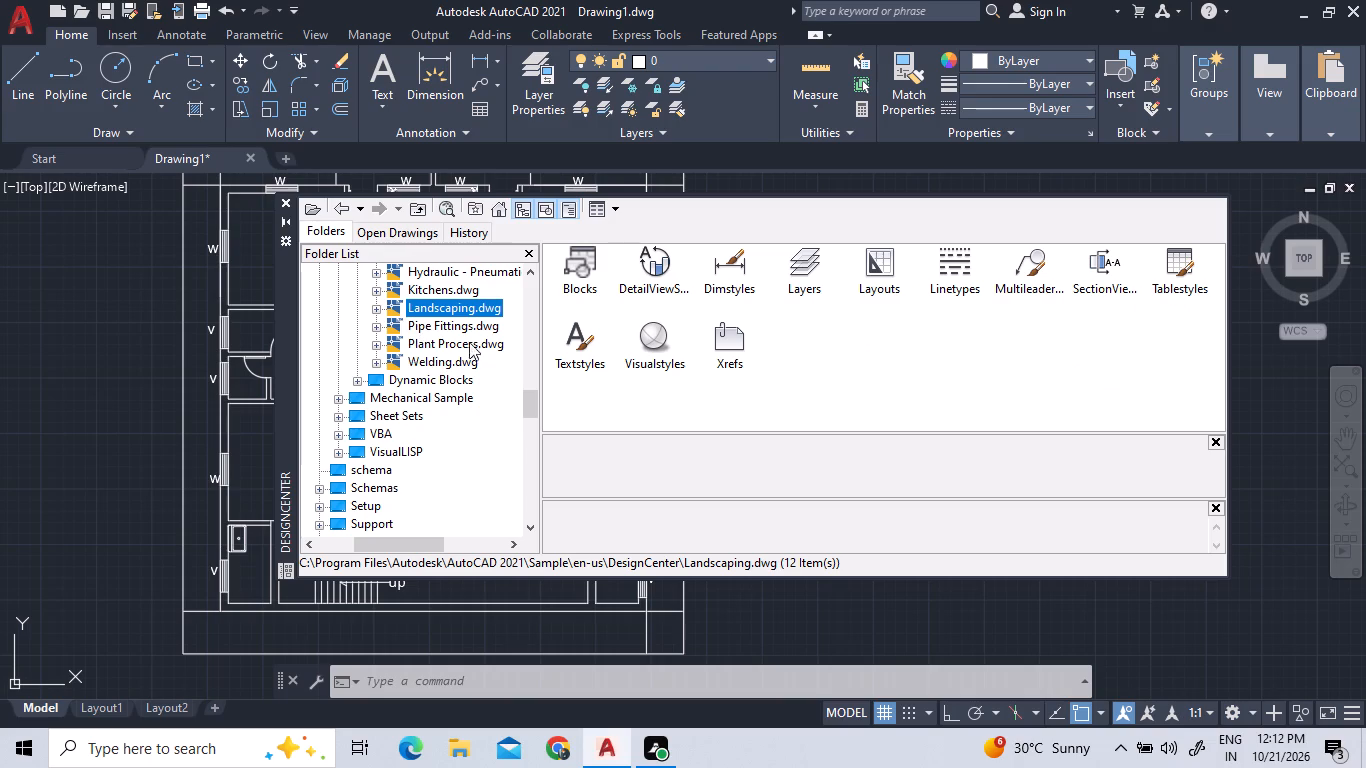
scroll(444, 333, "down", 2)
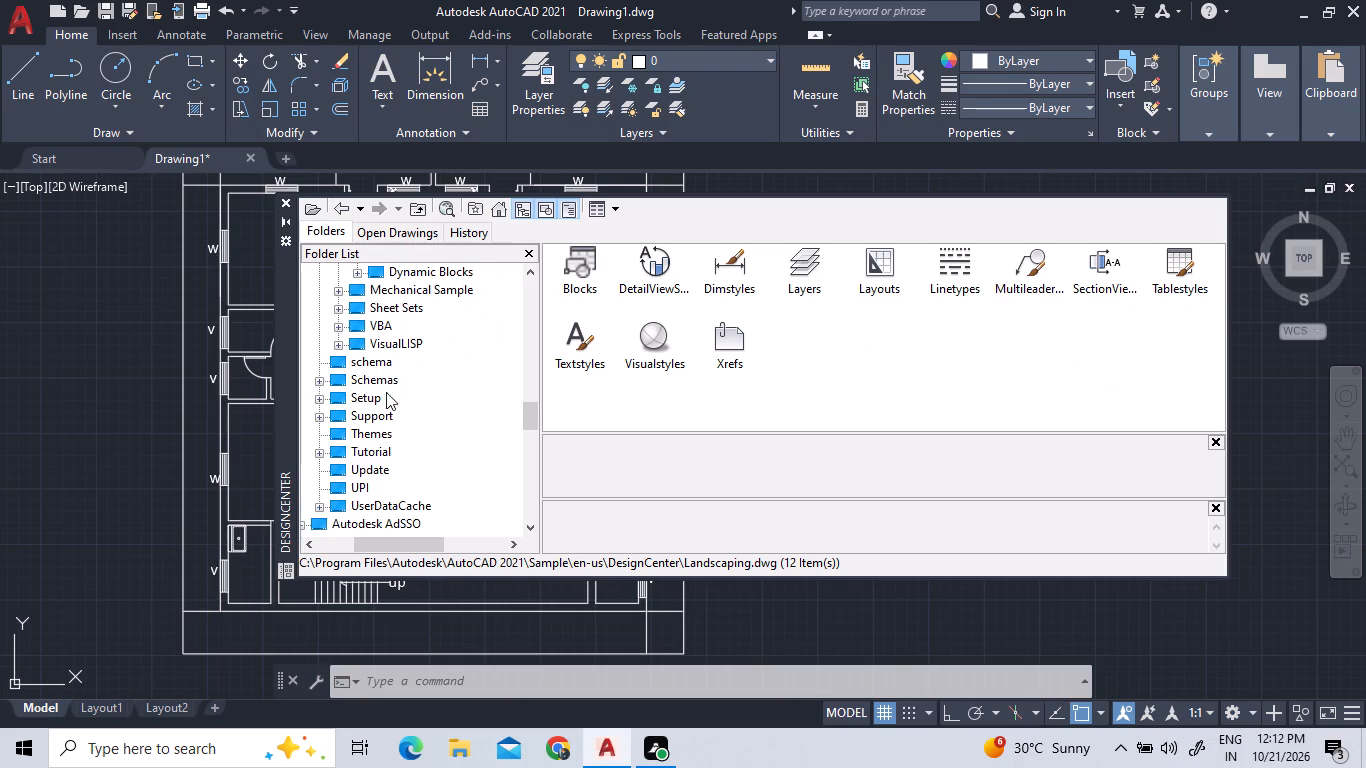
scroll(374, 408, "up", 2)
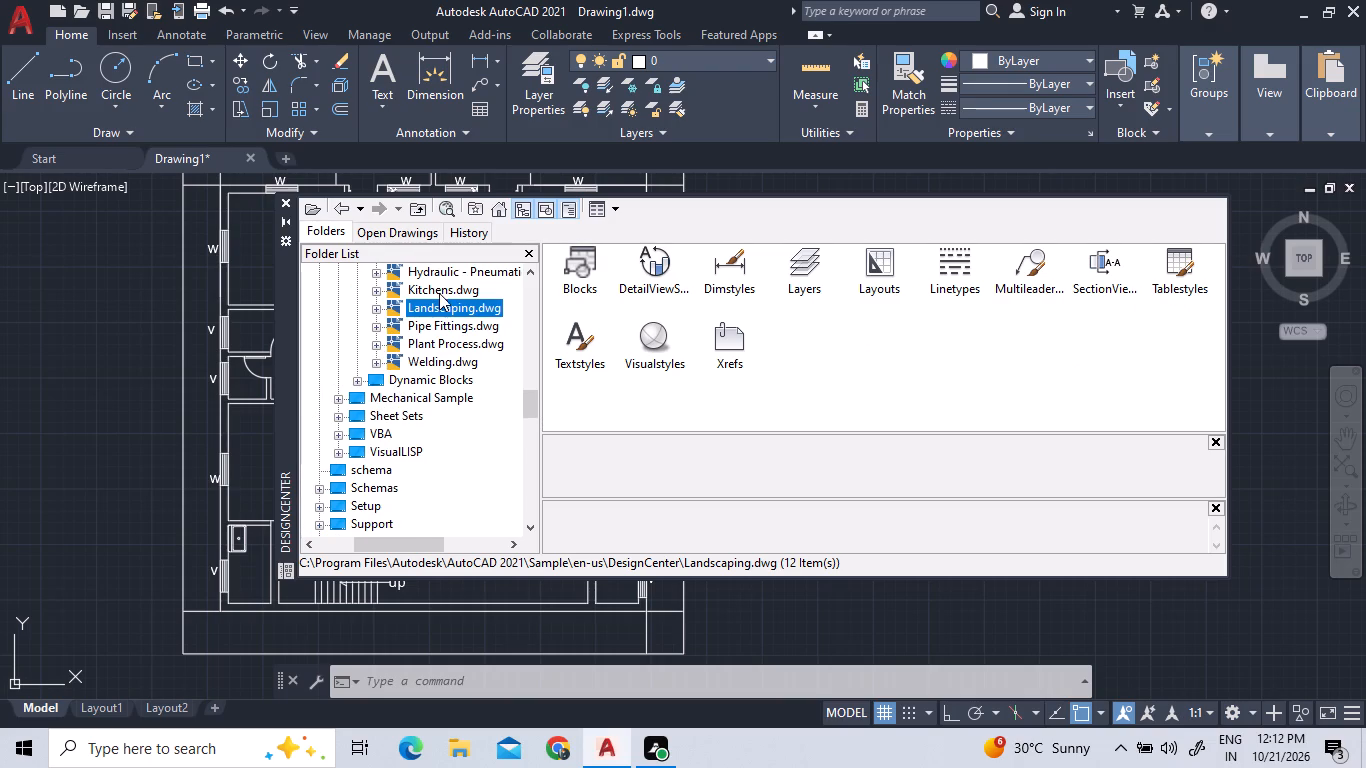
left_click_drag(437, 294, 440, 329)
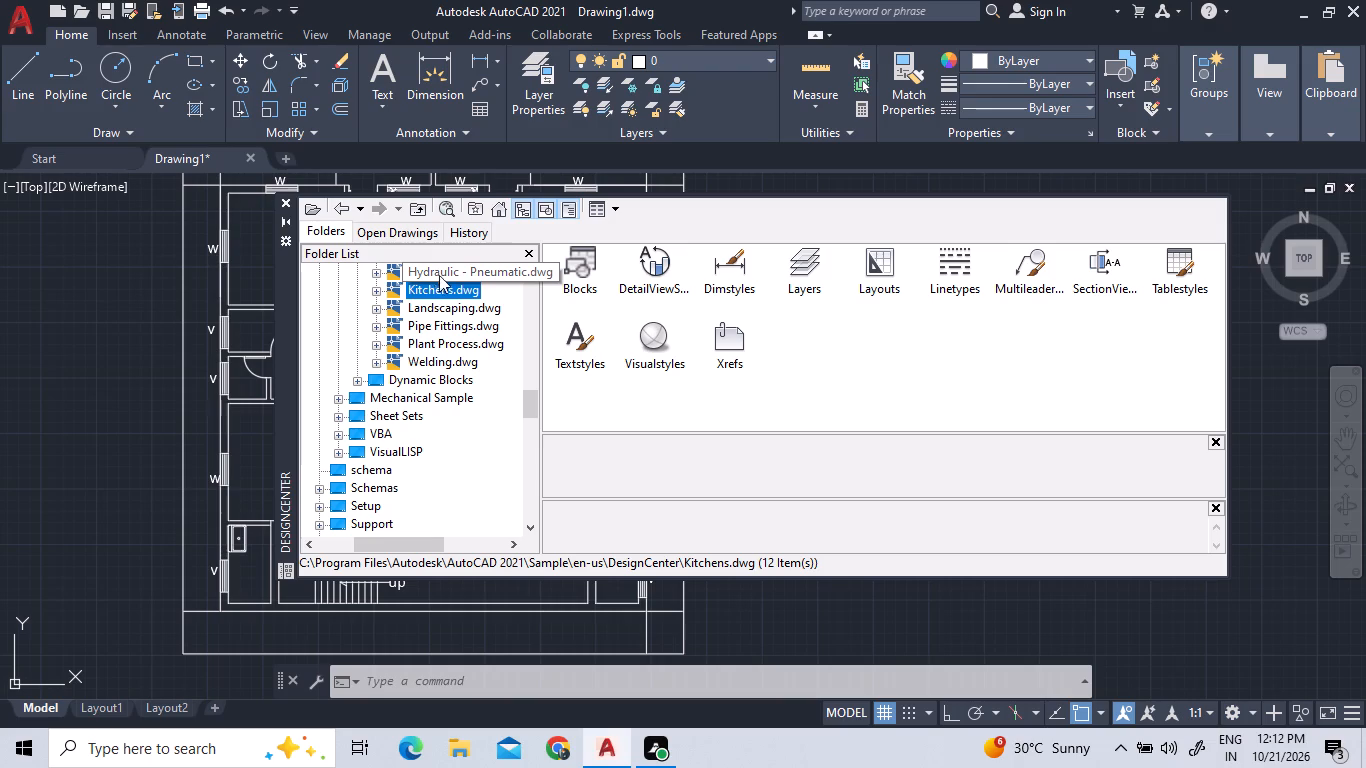
left_click(533, 400)
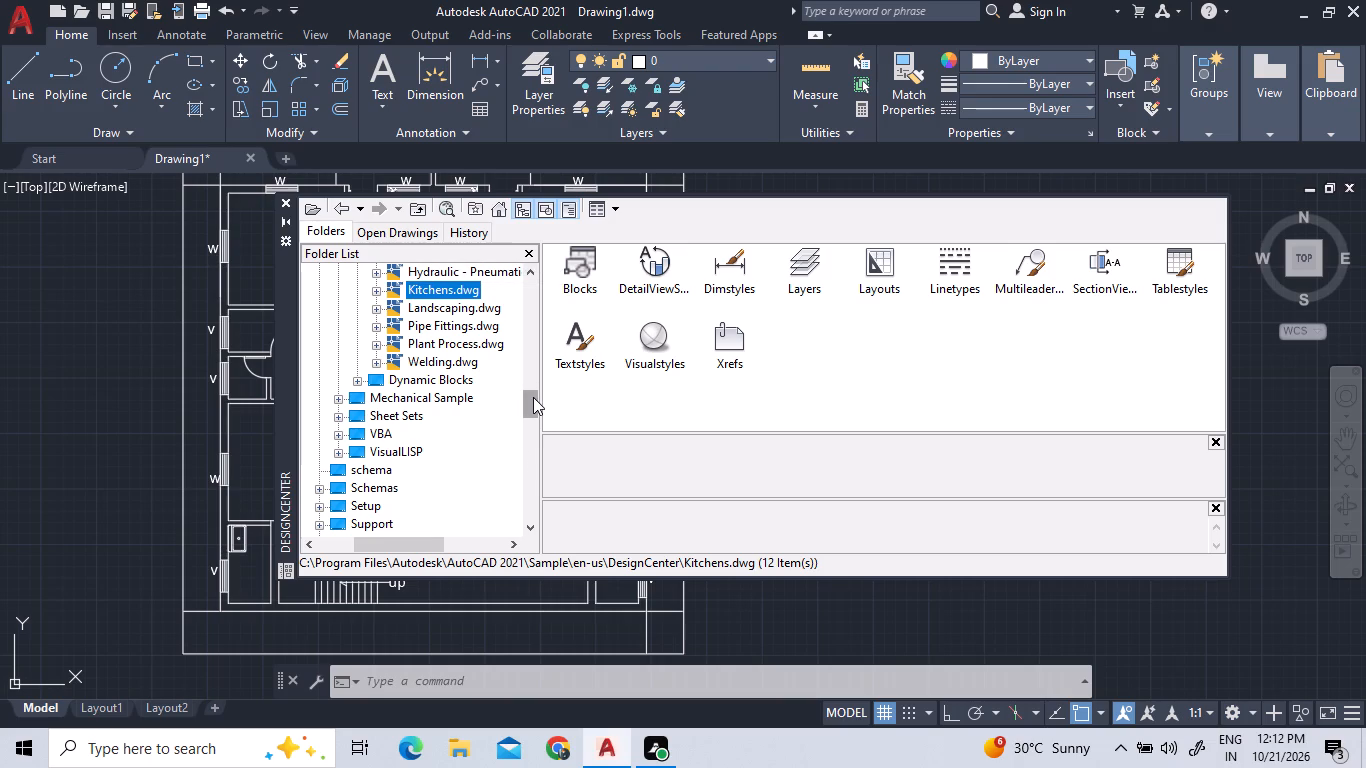
left_click(533, 396)
triple_click(531, 395)
double_click(532, 394)
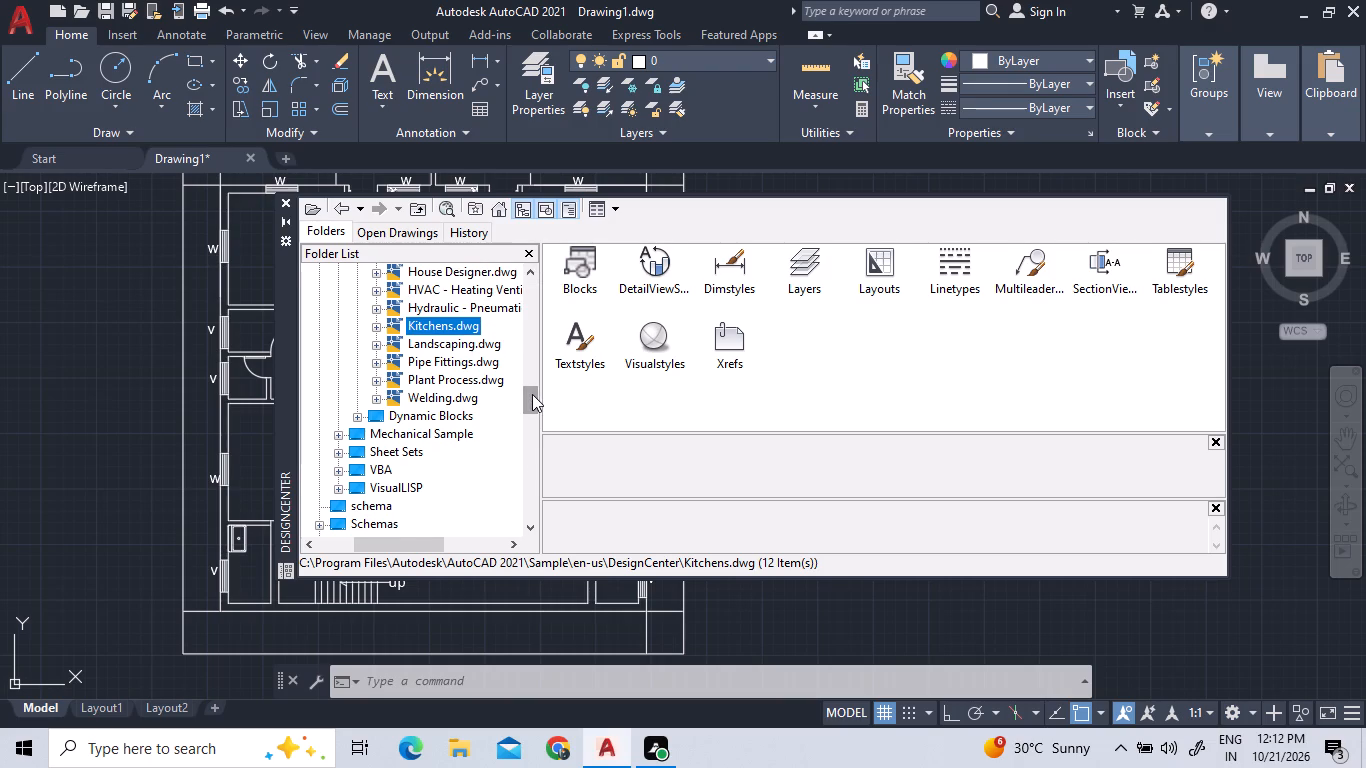
left_click_drag(532, 394, 536, 376)
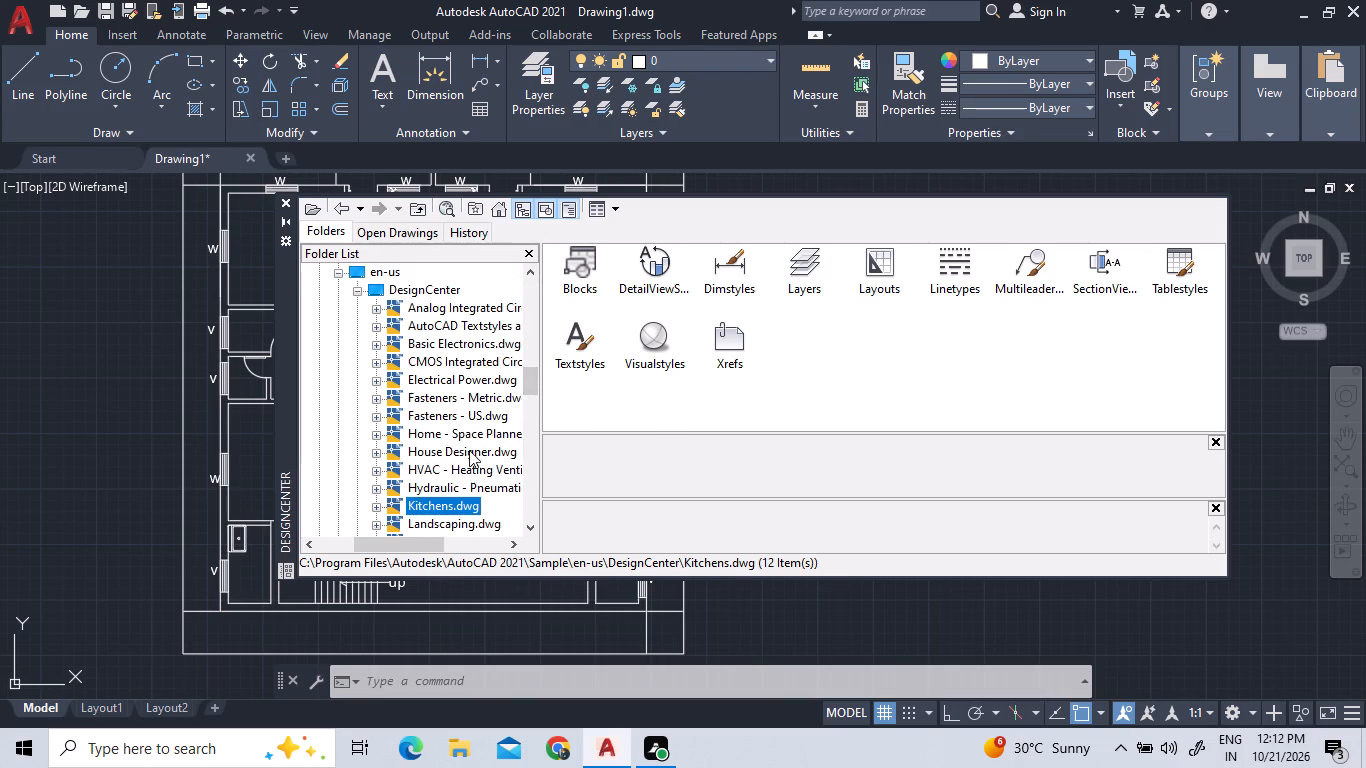
double_click(469, 450)
double_click(442, 318)
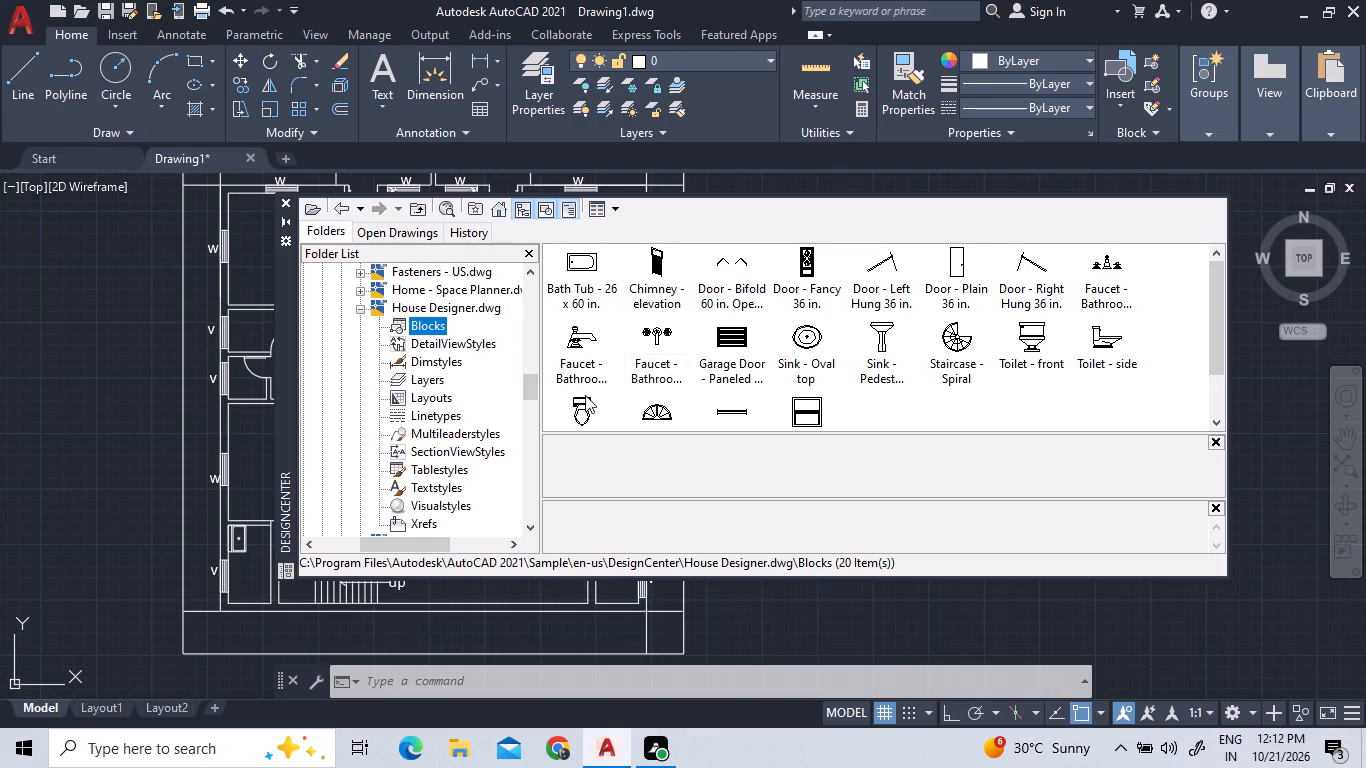
Insert the top-view toilet, Sink - Oval top and side-view bathroom faucet blocks in the empty area left of the plan, and close DesignCenter.
left_click_drag(584, 407, 84, 399)
left_click_drag(805, 338, 75, 283)
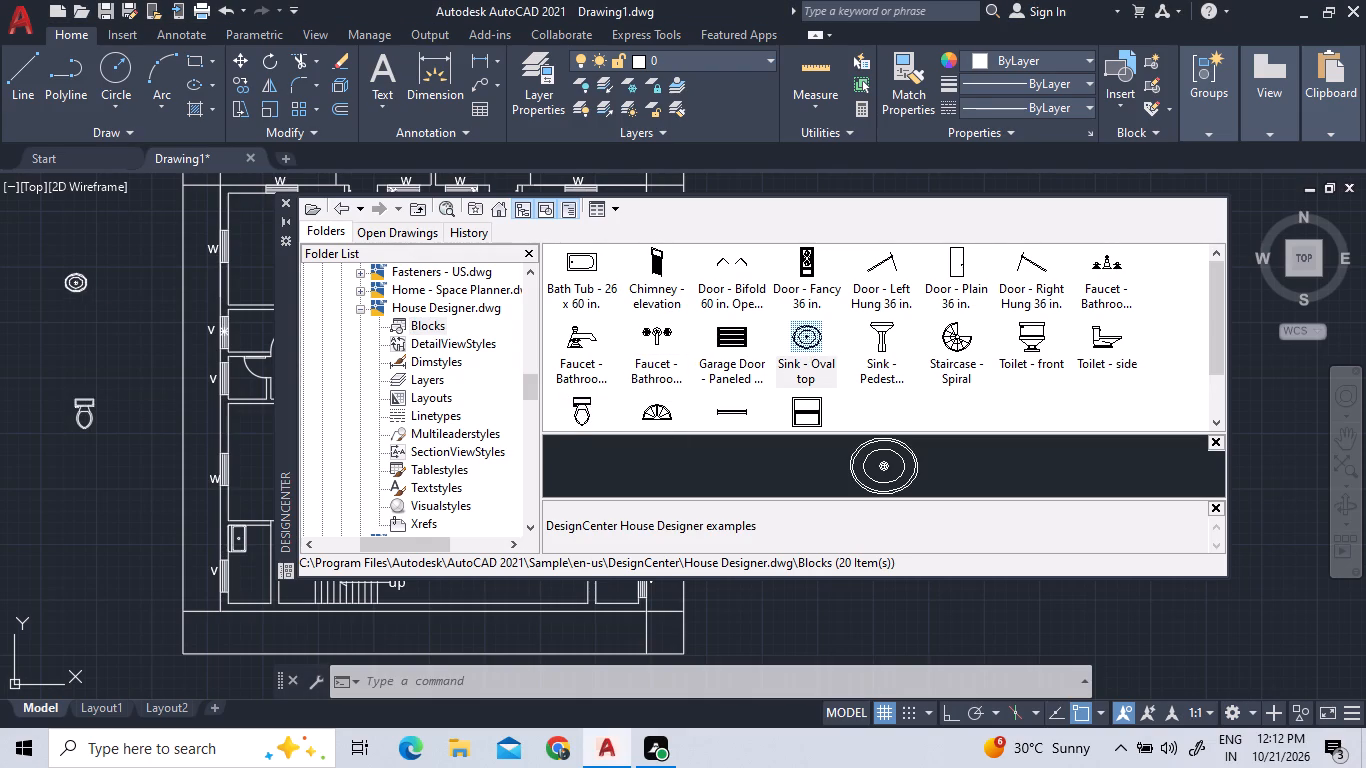
left_click_drag(75, 283, 73, 282)
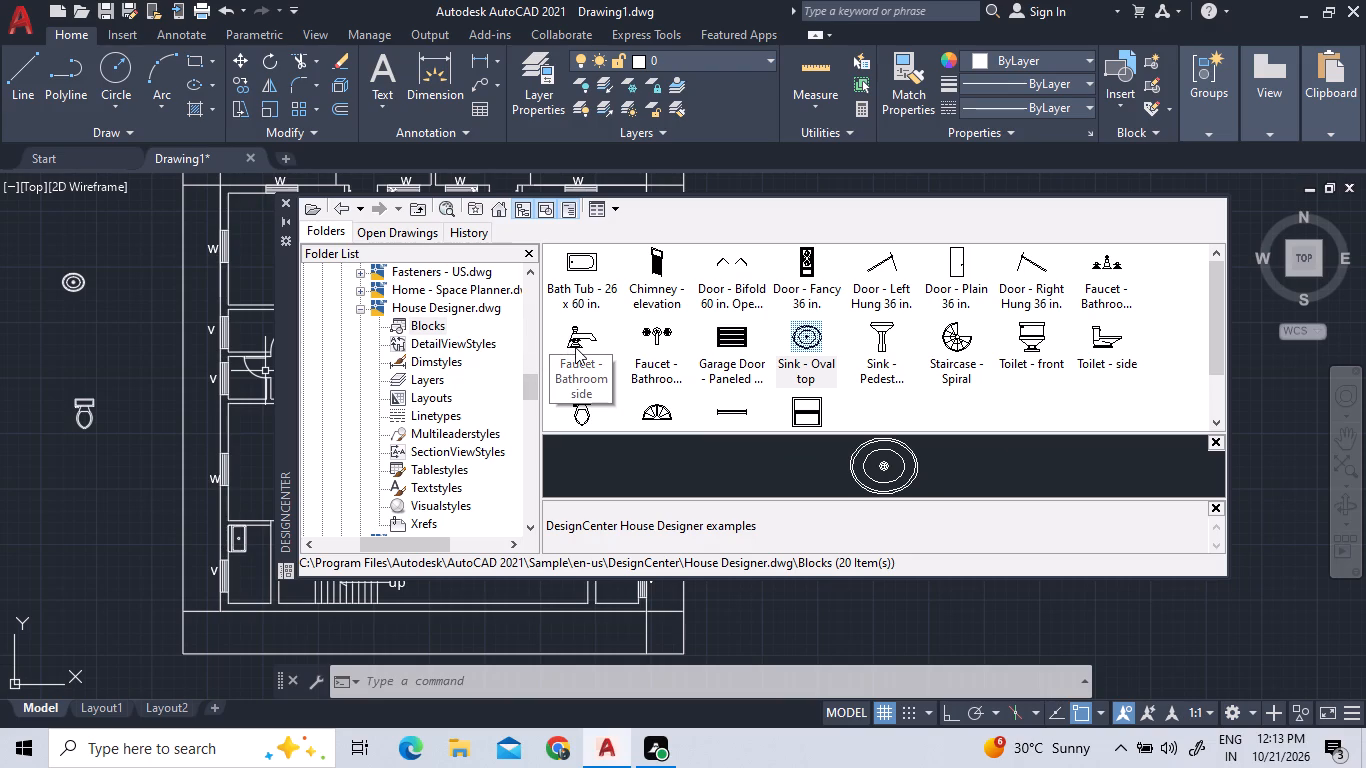
left_click_drag(575, 347, 32, 324)
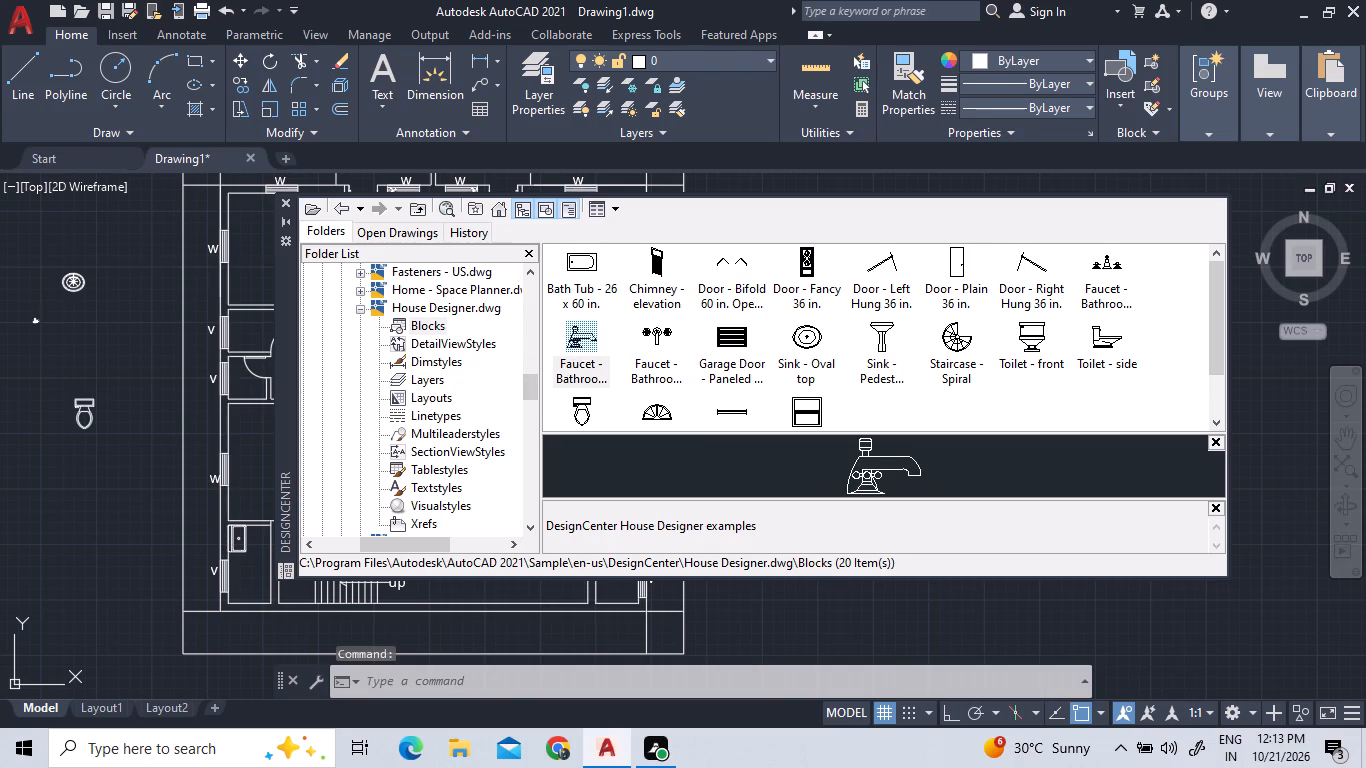
left_click_drag(32, 324, 30, 326)
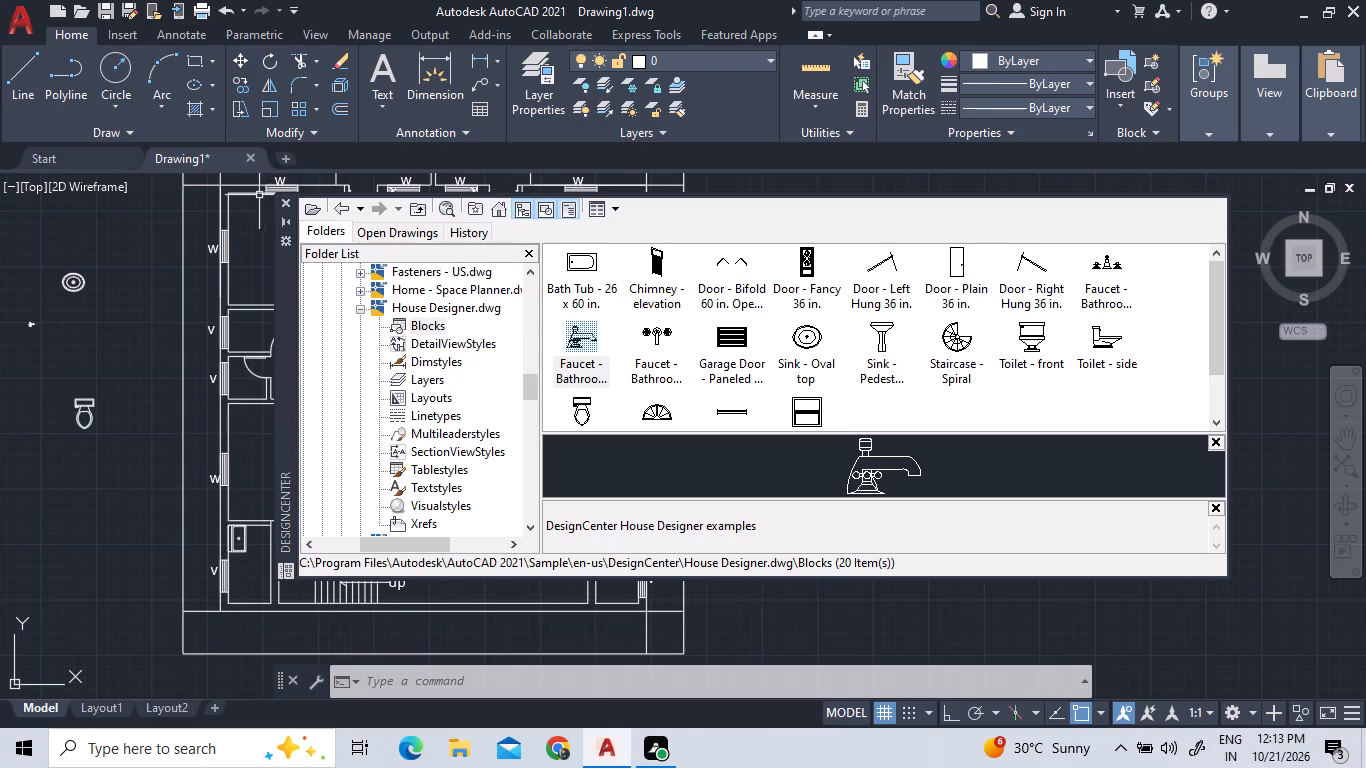
left_click(289, 201)
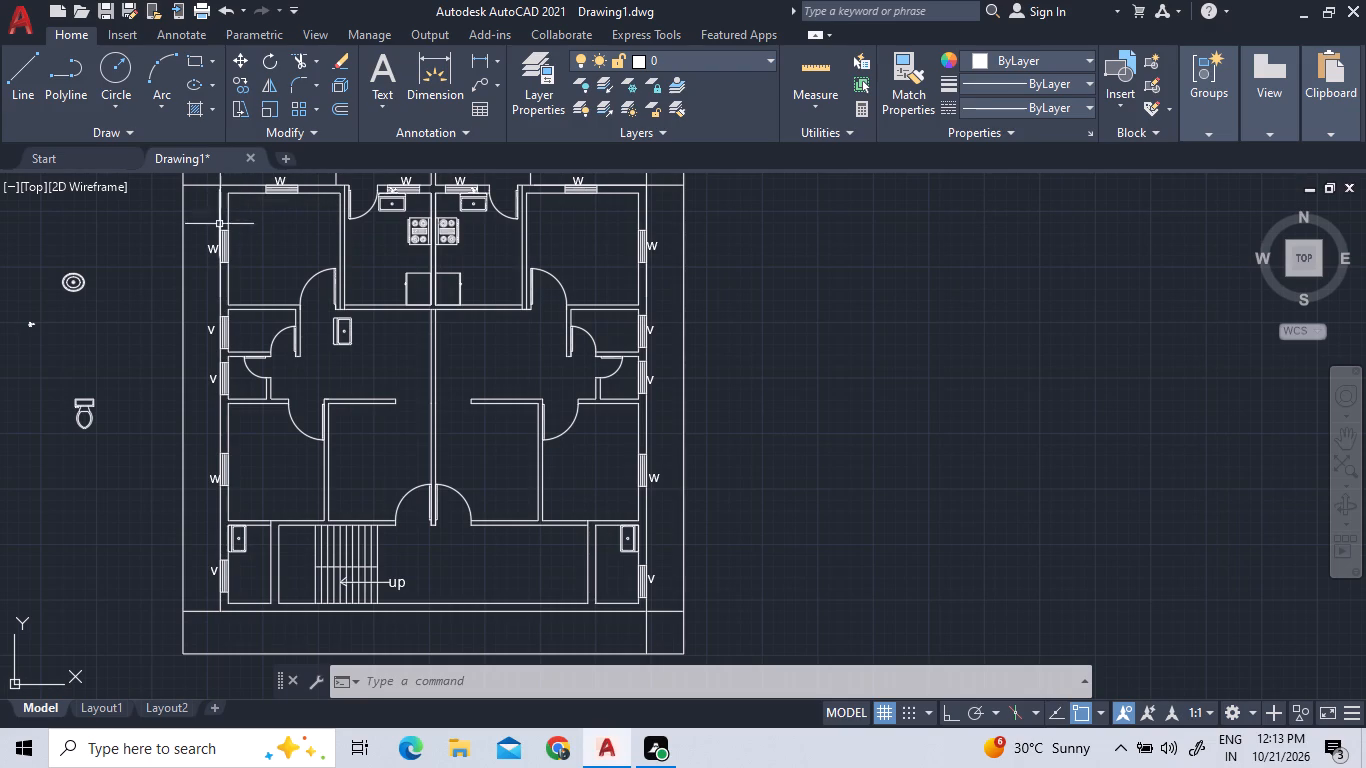
Copy the oval sink by its centre into the left unit's wall corner just outside the lower small room.
left_click(99, 296)
left_click(61, 278)
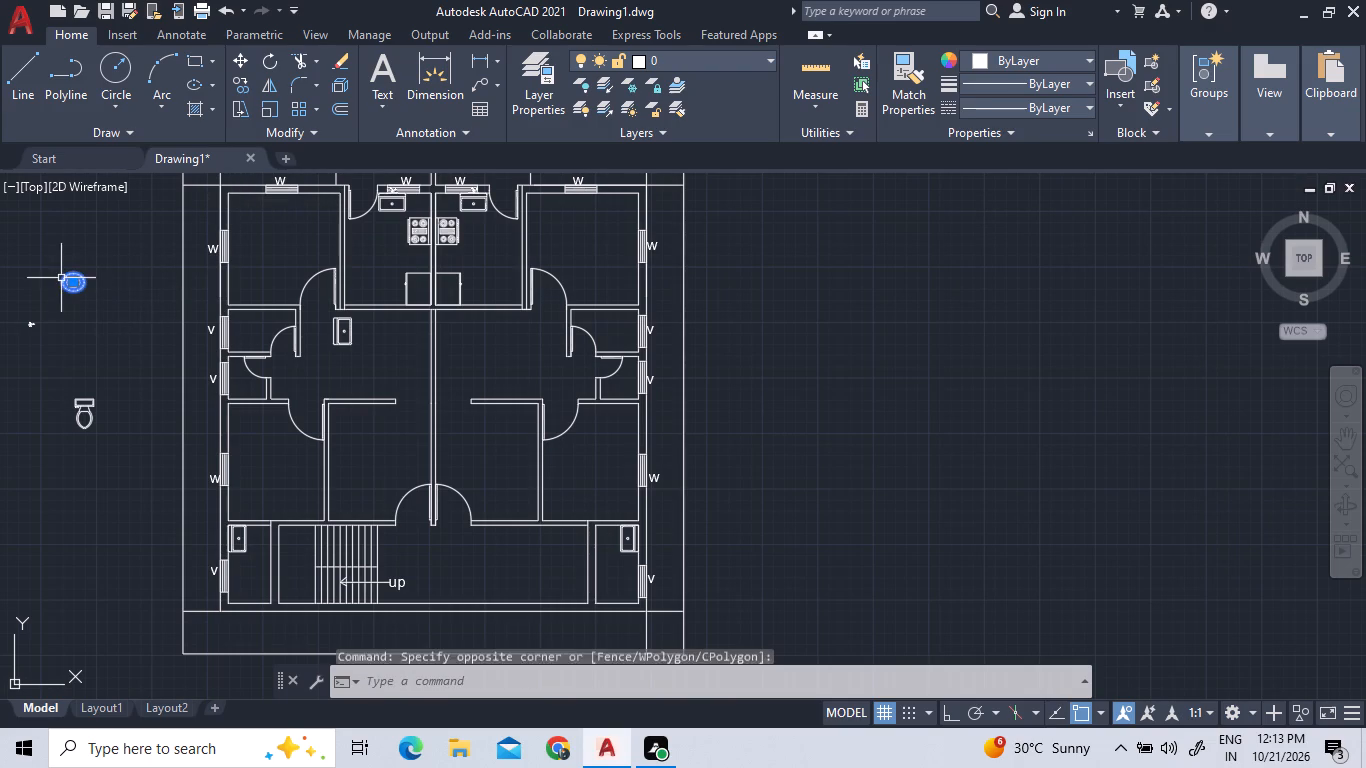
right_click(60, 278)
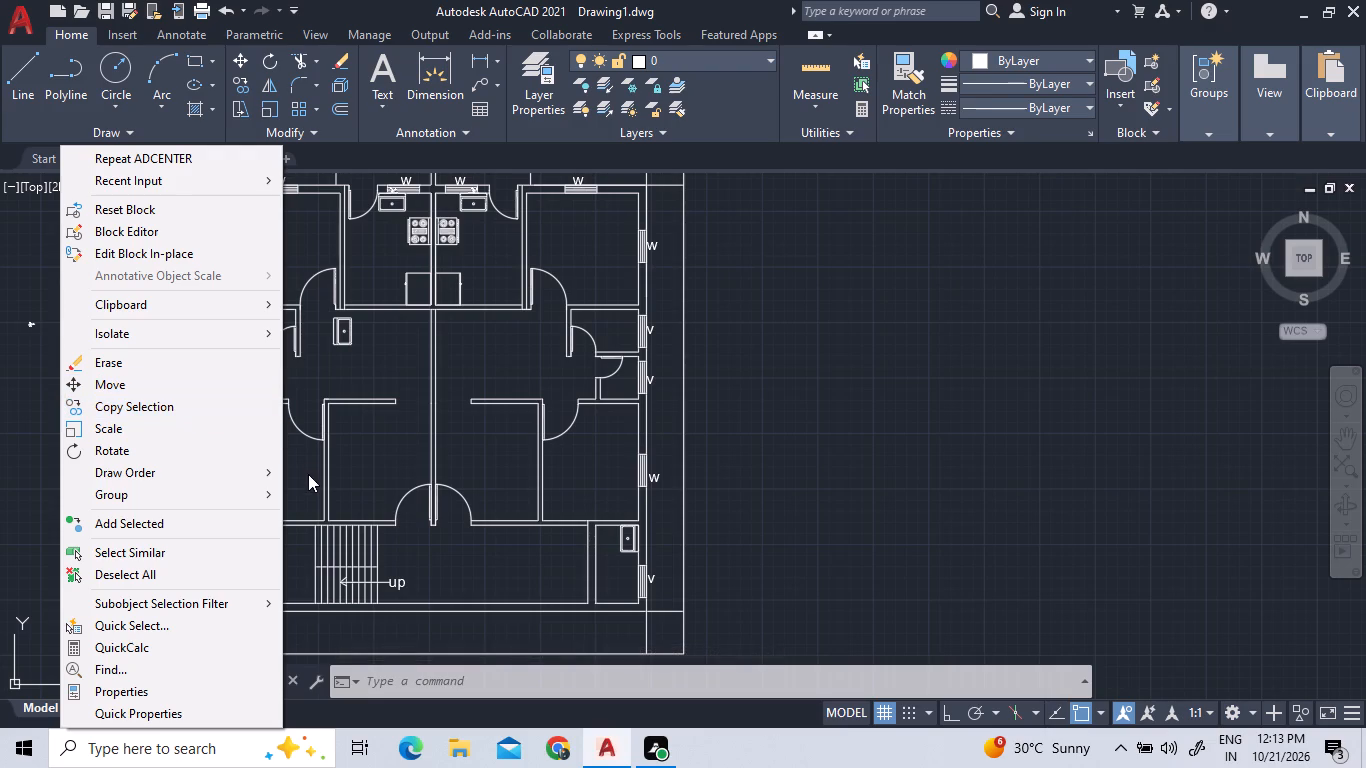
left_click(167, 405)
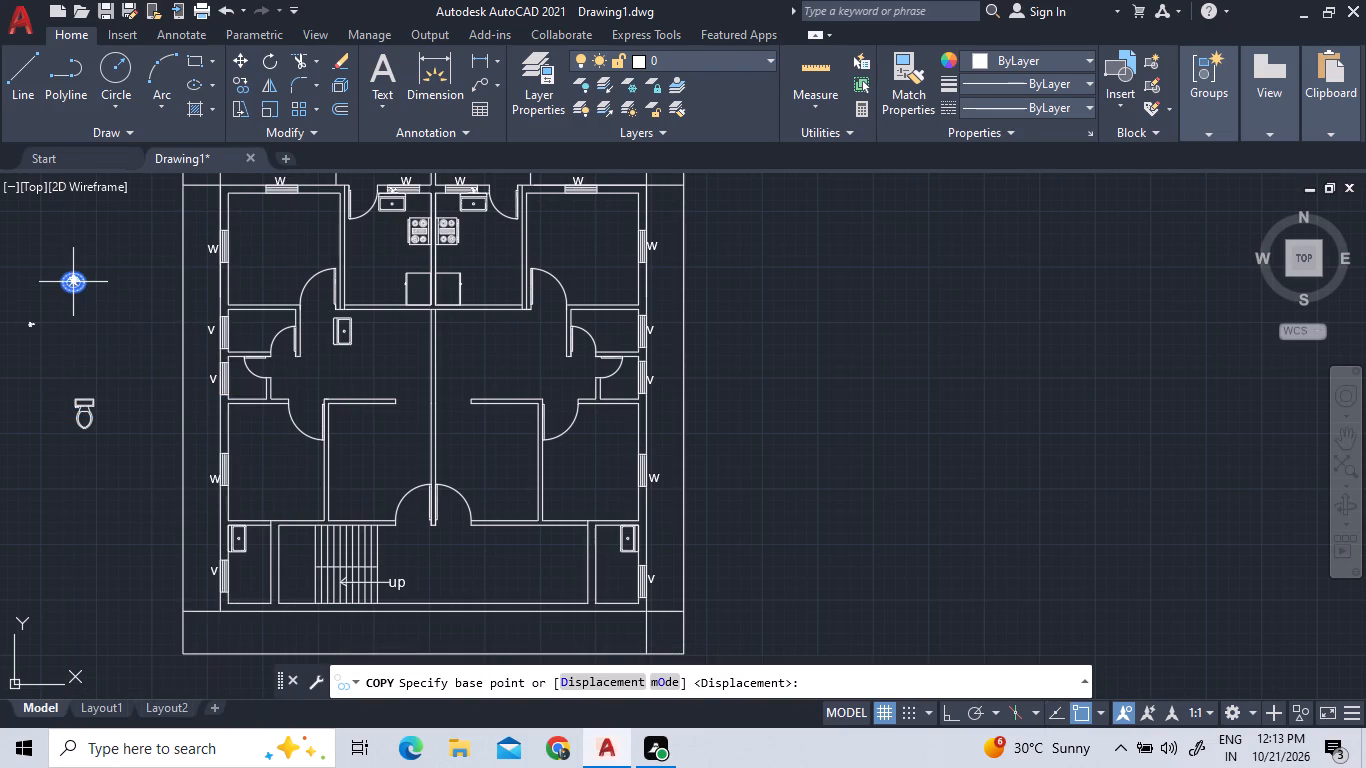
left_click(73, 282)
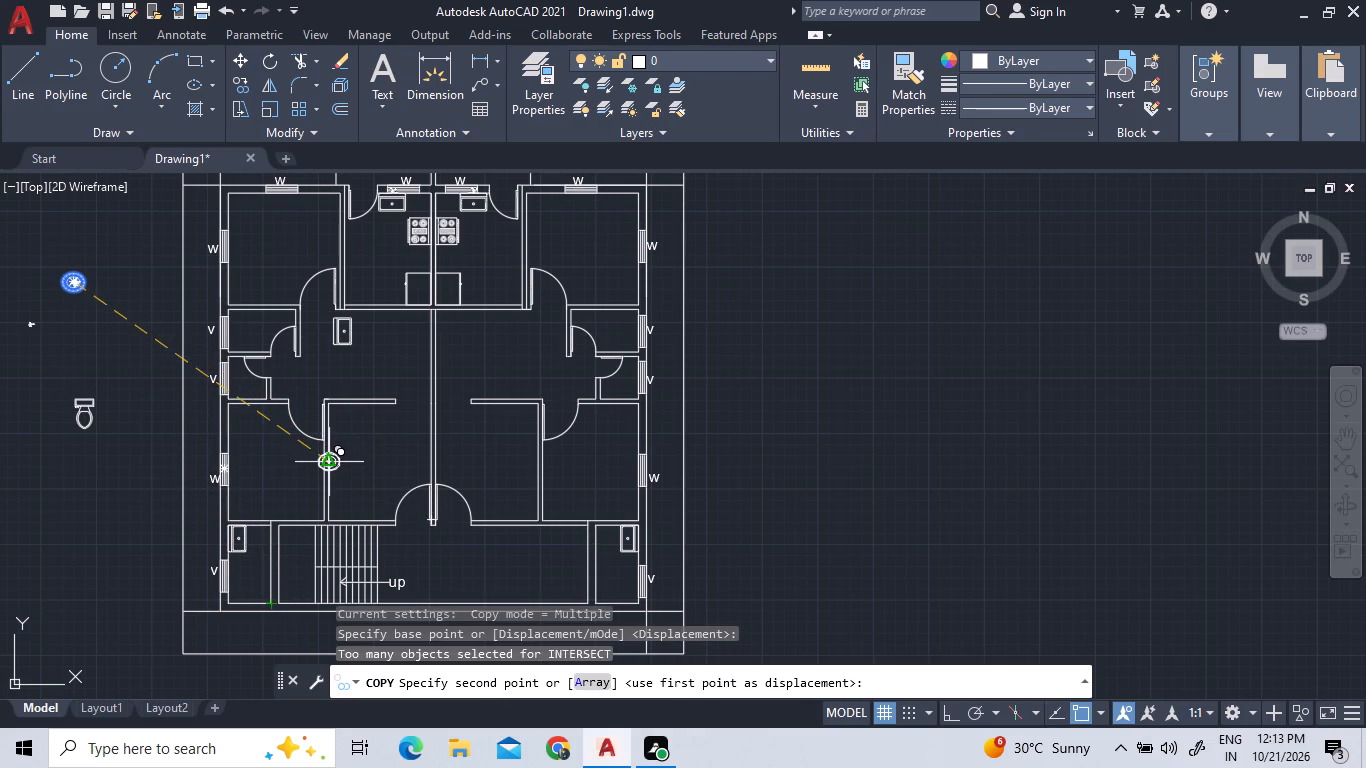
scroll(310, 468, "up", 2)
scroll(350, 530, "down", 1)
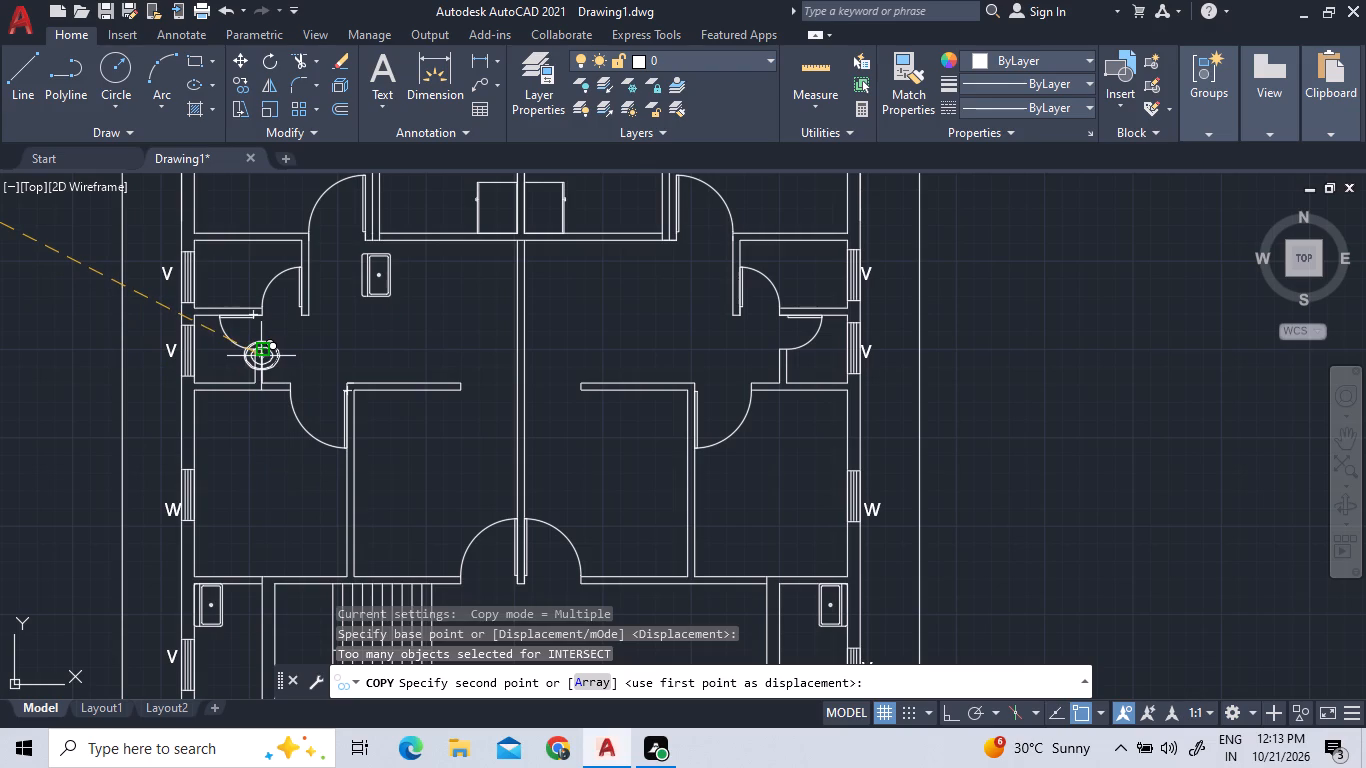
scroll(261, 356, "up", 1)
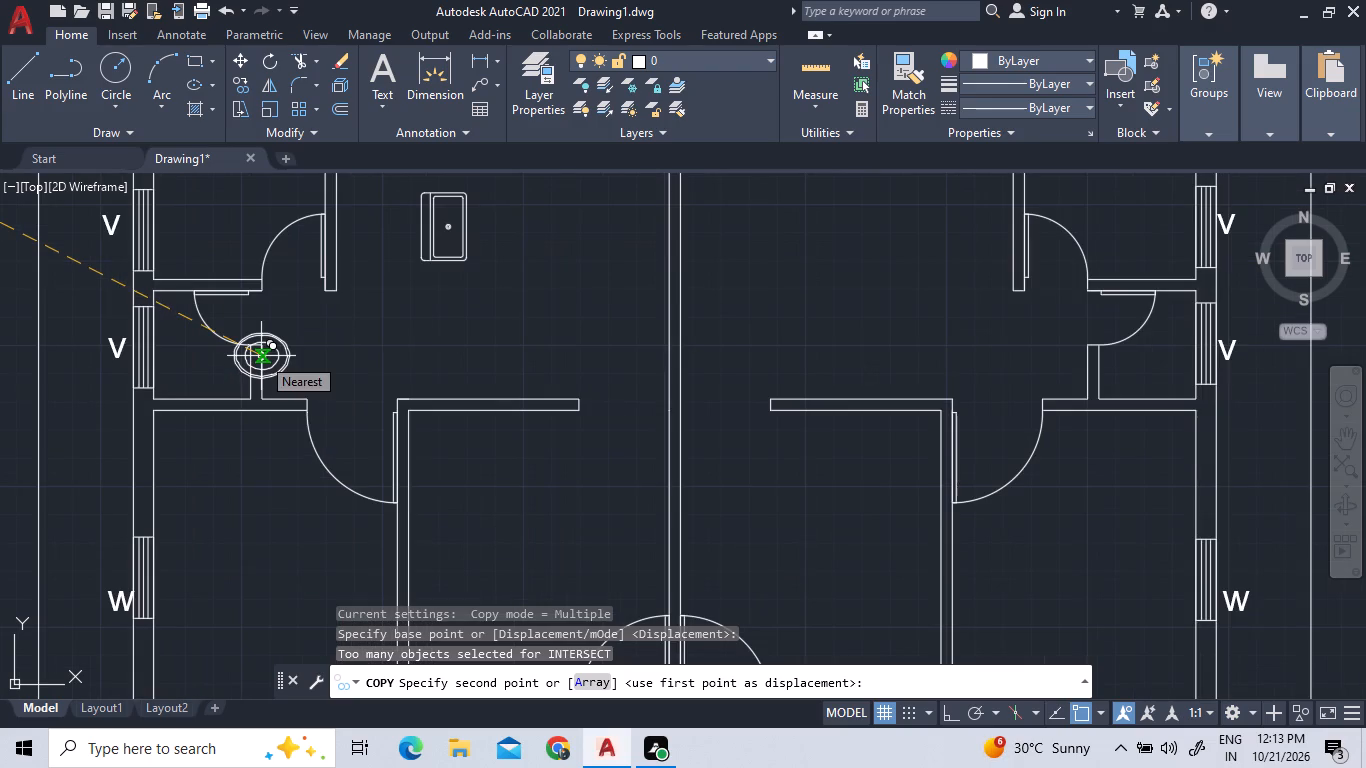
scroll(256, 377, "up", 1)
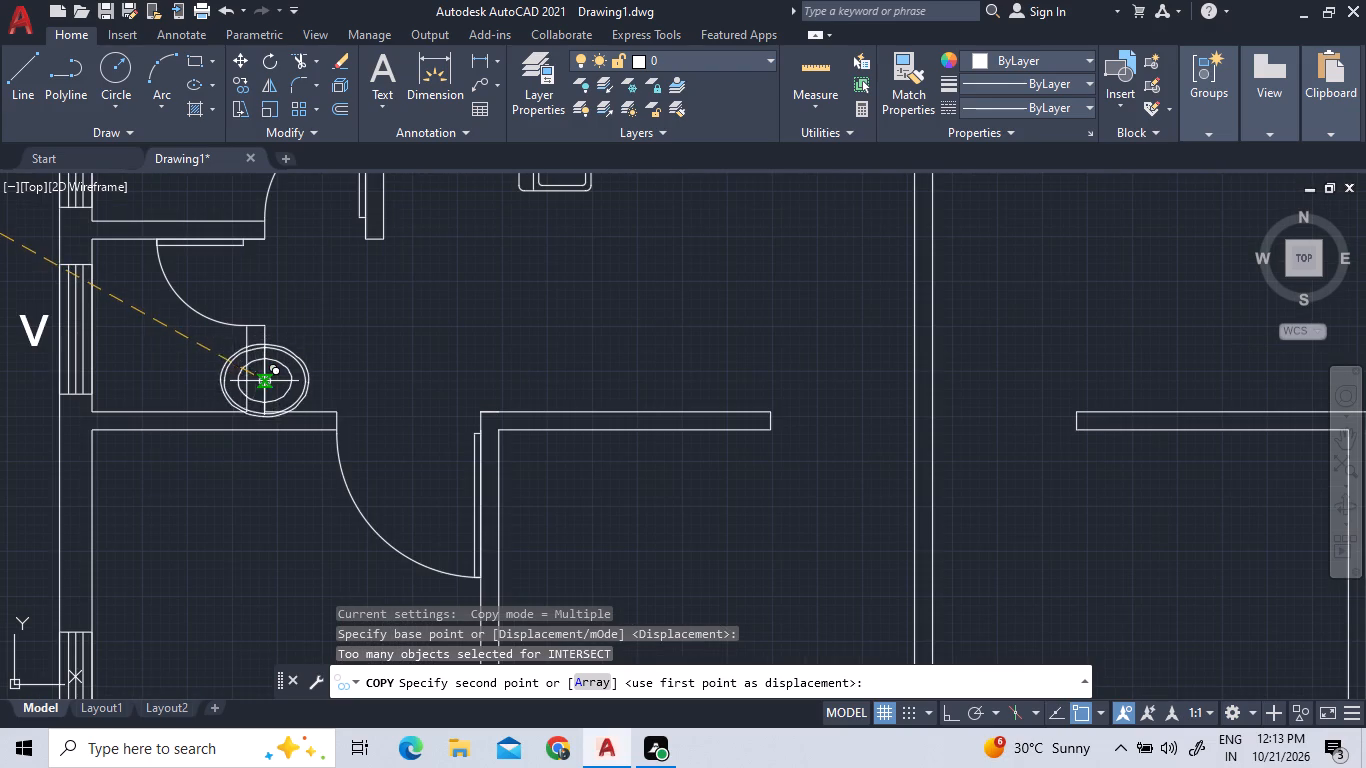
scroll(302, 376, "up", 1)
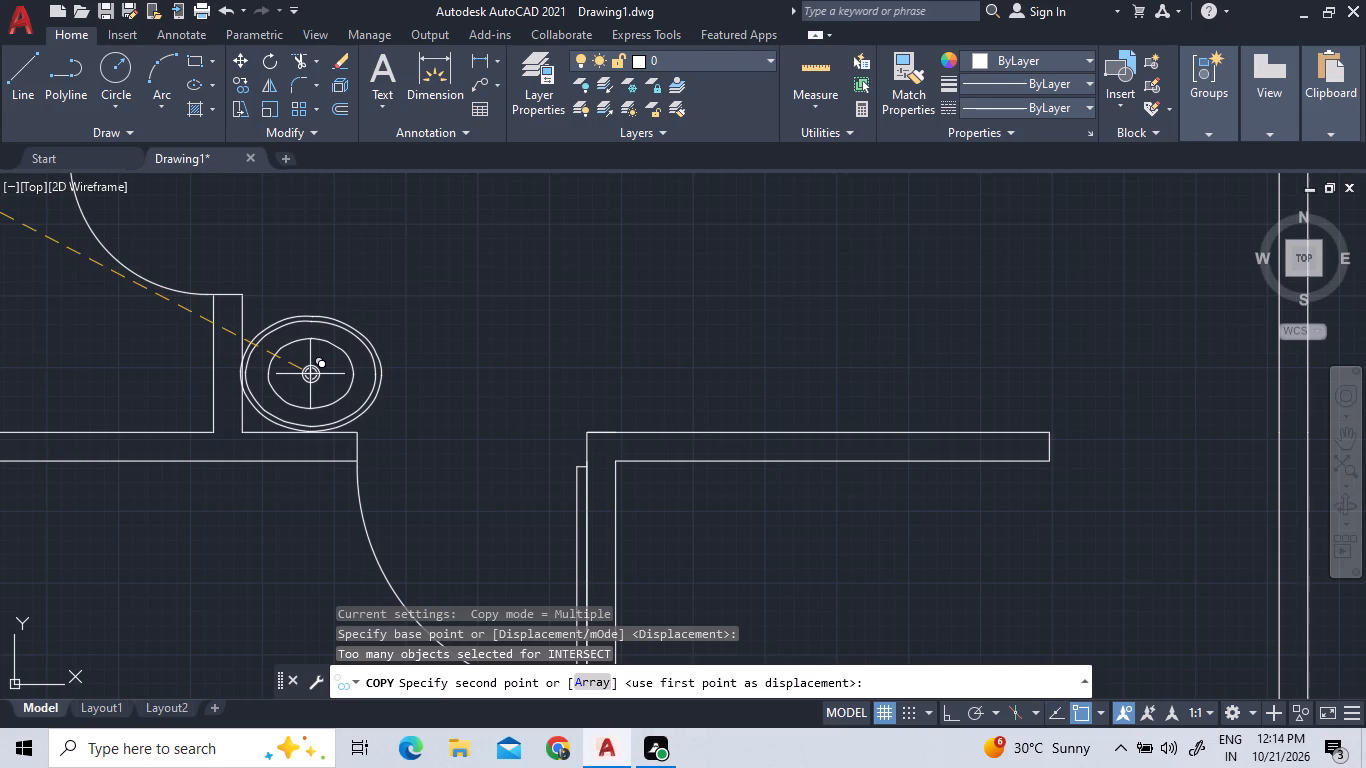
left_click(310, 374)
Place a second oval sink copy in the matching wall corner of the right unit and finish copying.
scroll(965, 430, "down", 3)
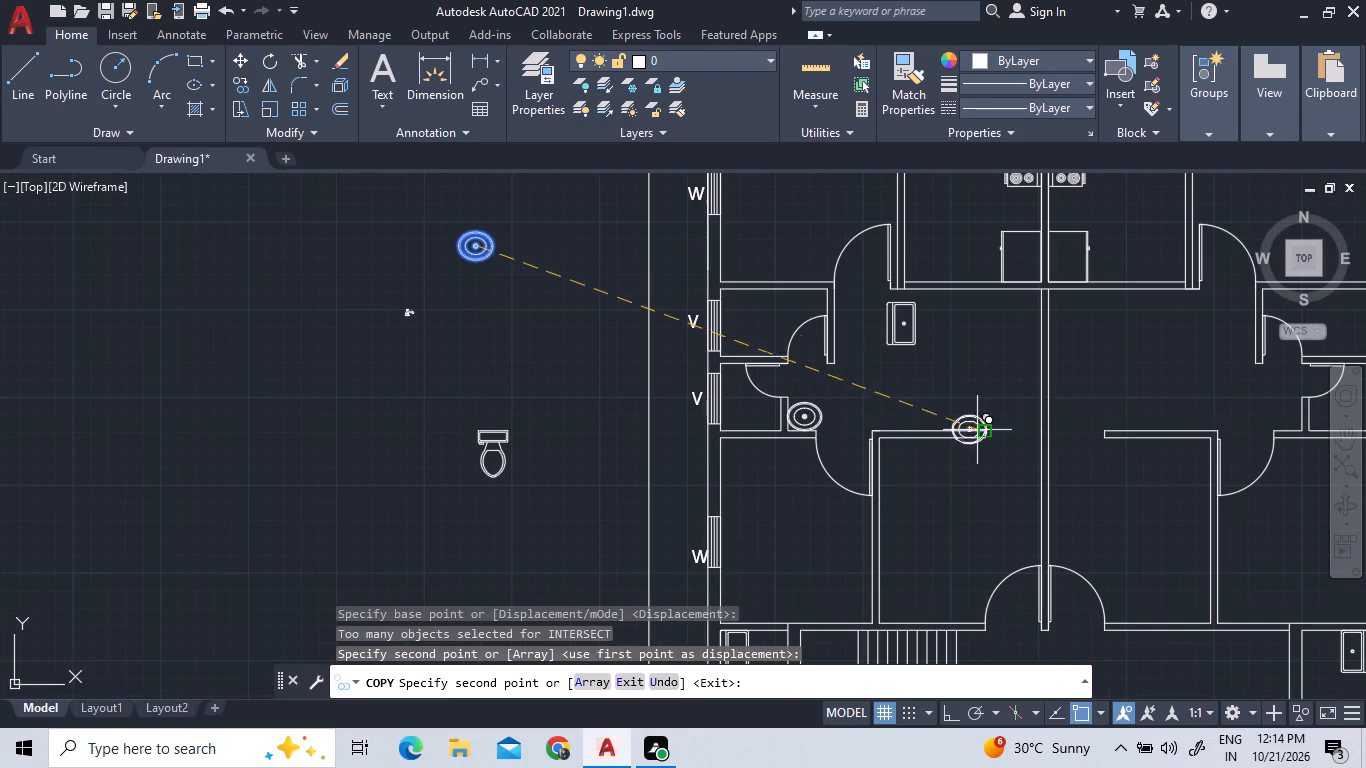
scroll(1298, 406, "up", 3)
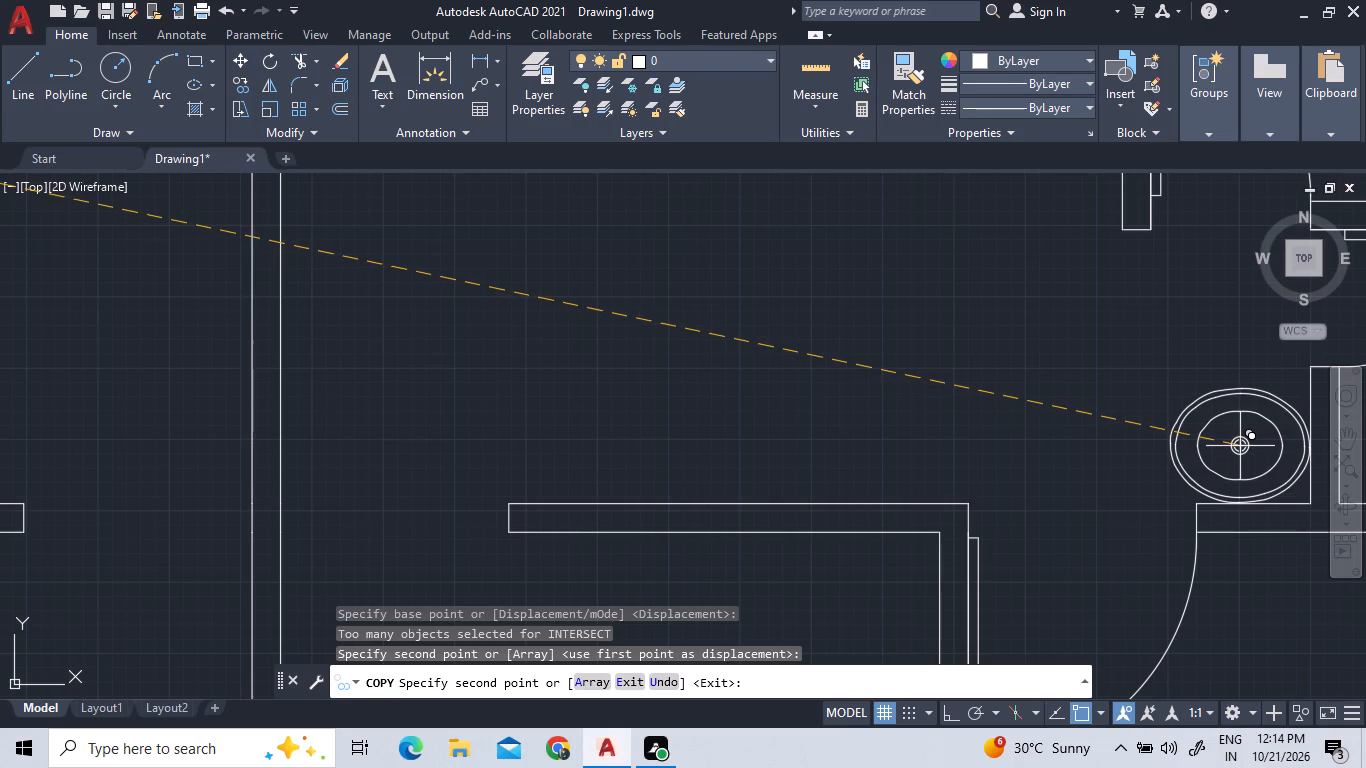
left_click(1240, 446)
scroll(770, 442, "down", 2)
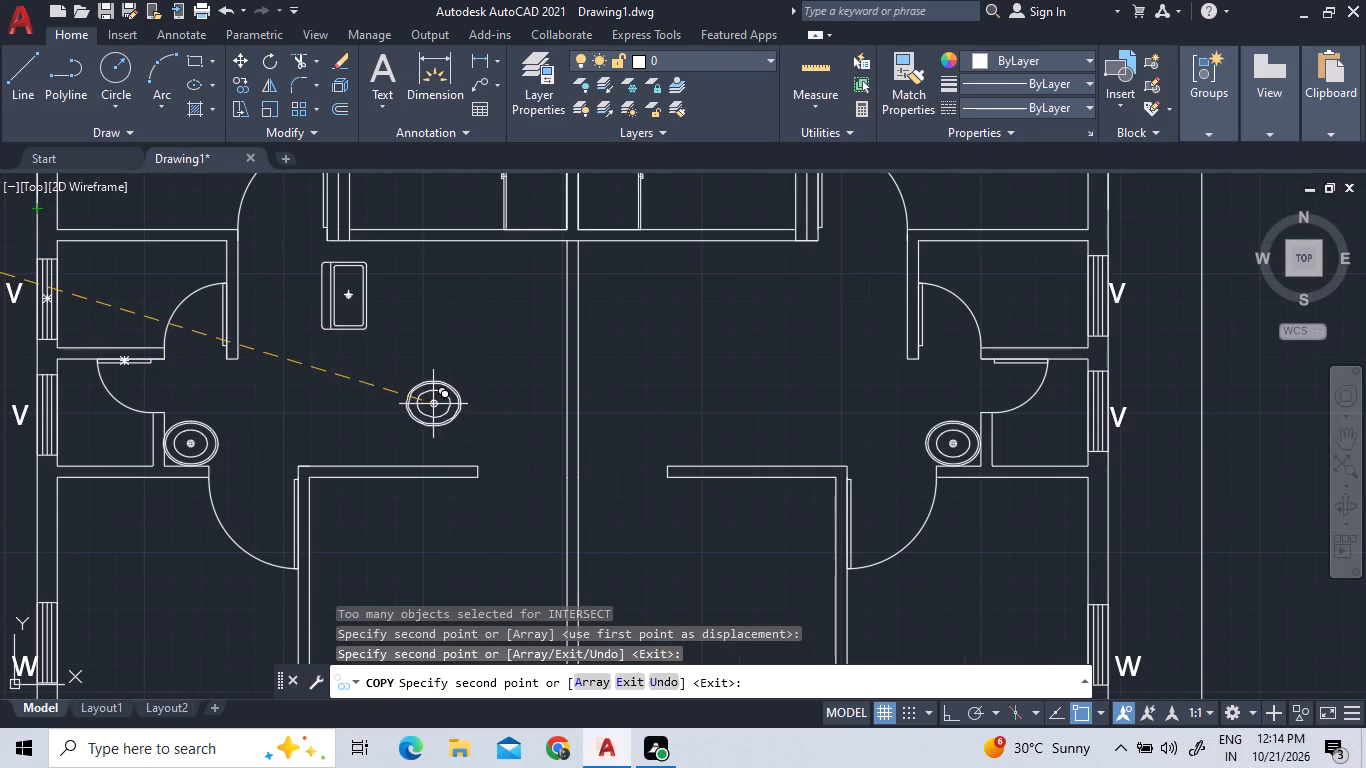
scroll(435, 369, "down", 3)
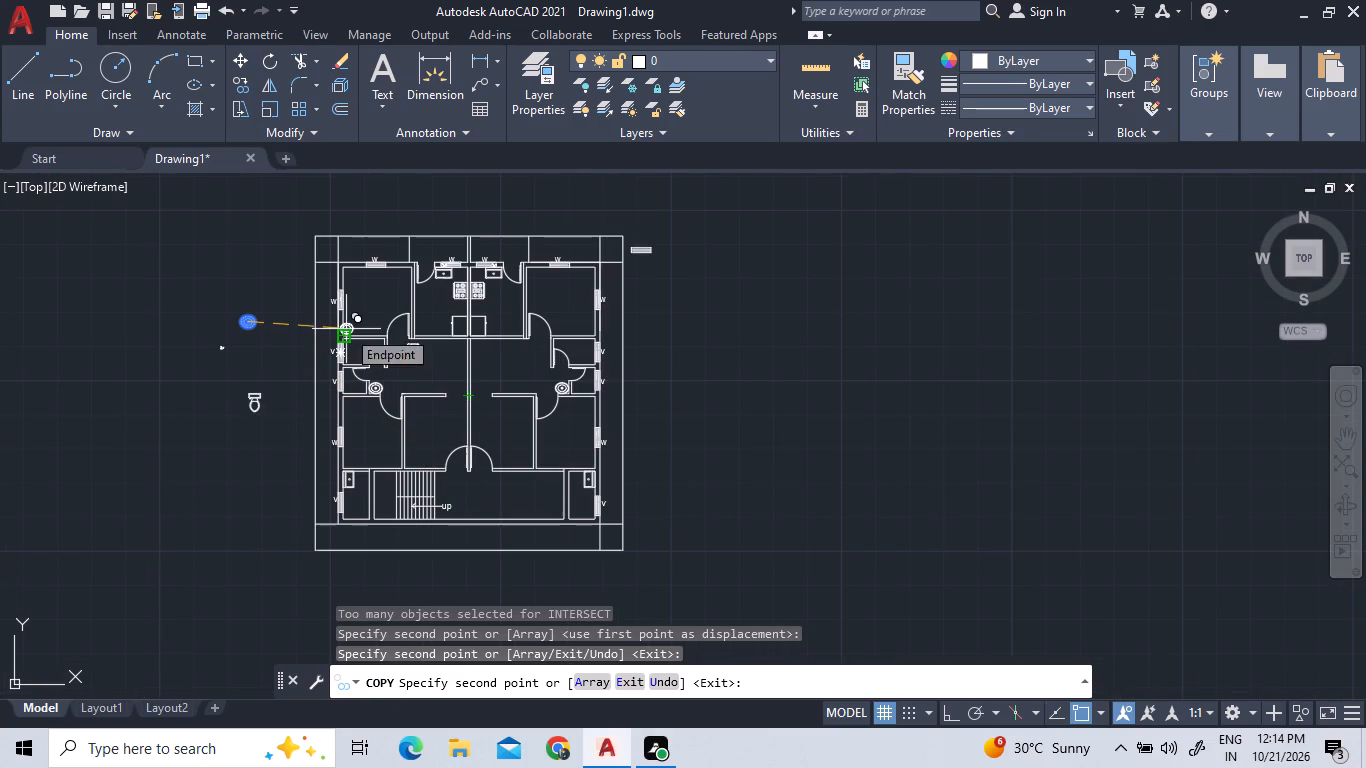
right_click(808, 430)
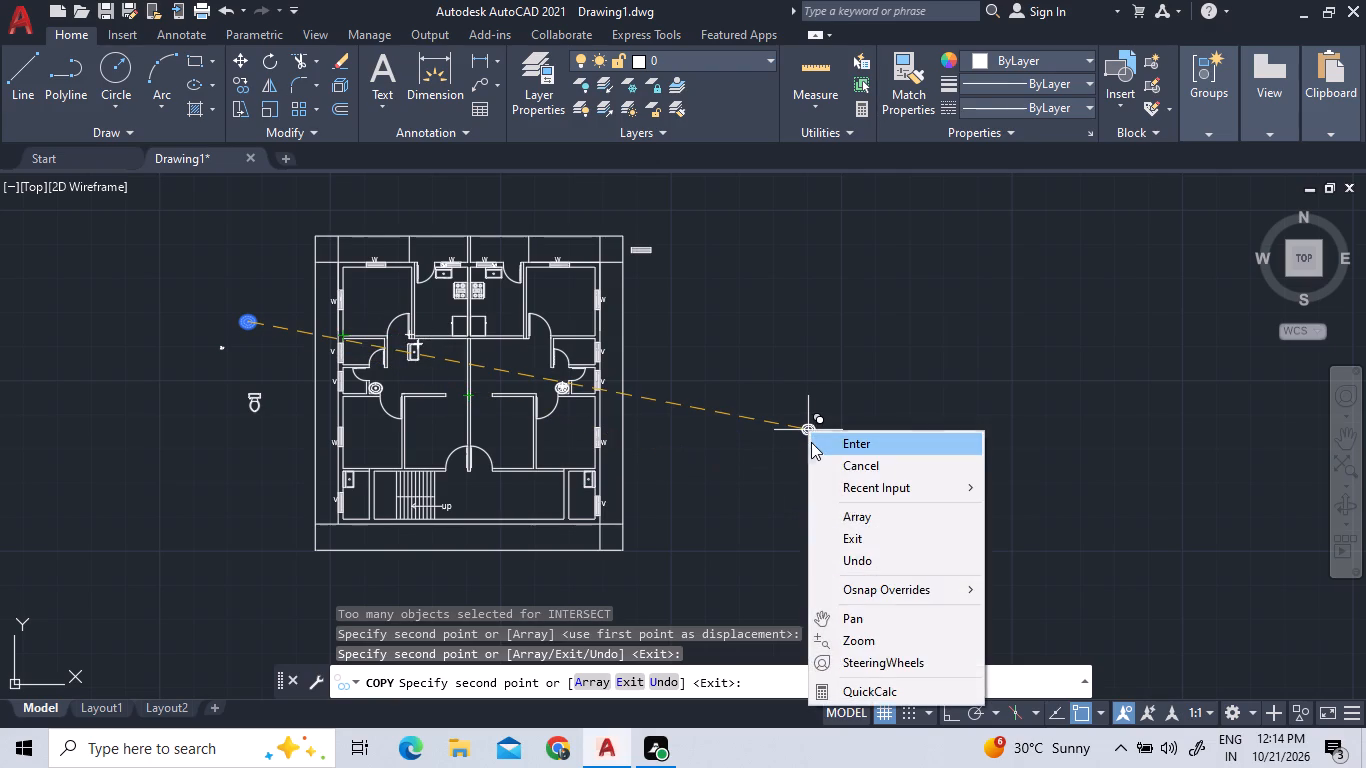
left_click(816, 443)
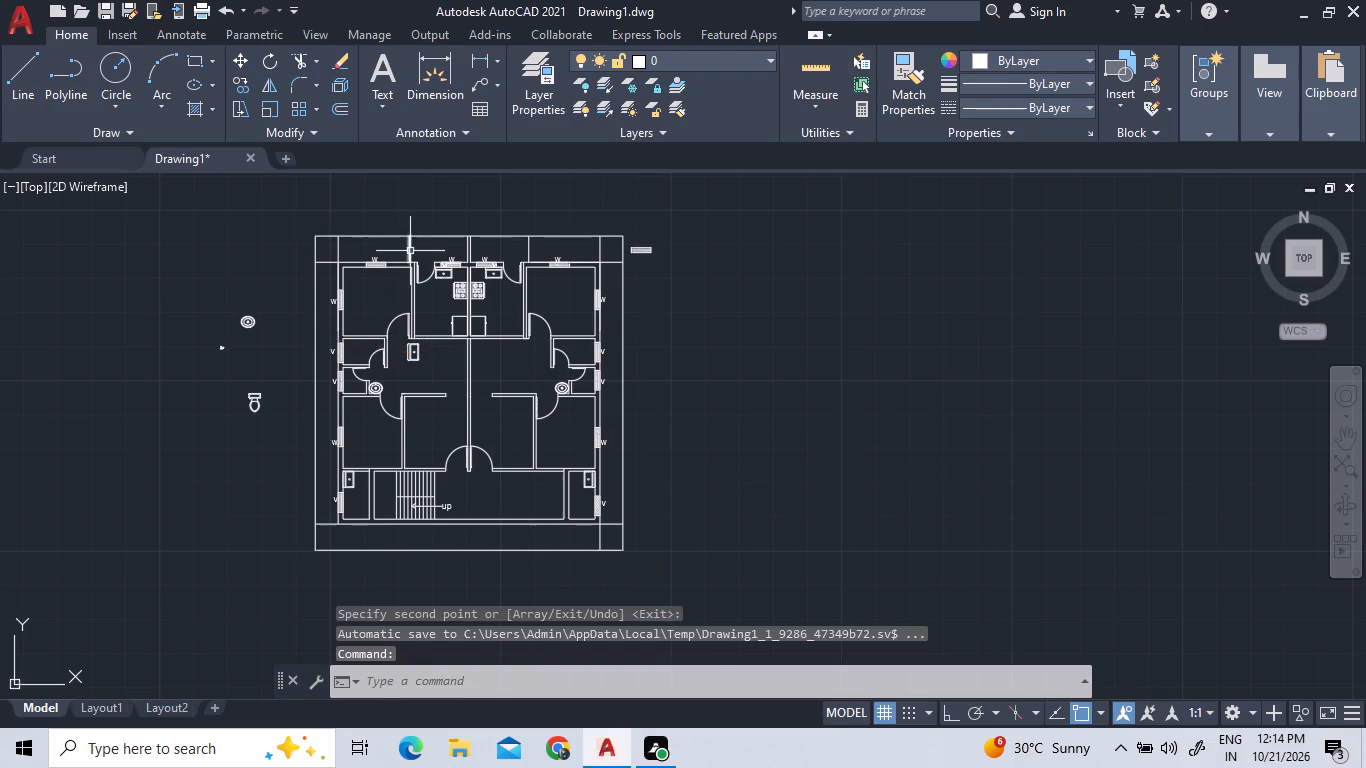
Copy the left kitchen's sink and faucet from the drain centre into the top right corner of the left unit's upper small room.
scroll(417, 253, "up", 3)
left_click(565, 362)
left_click(505, 336)
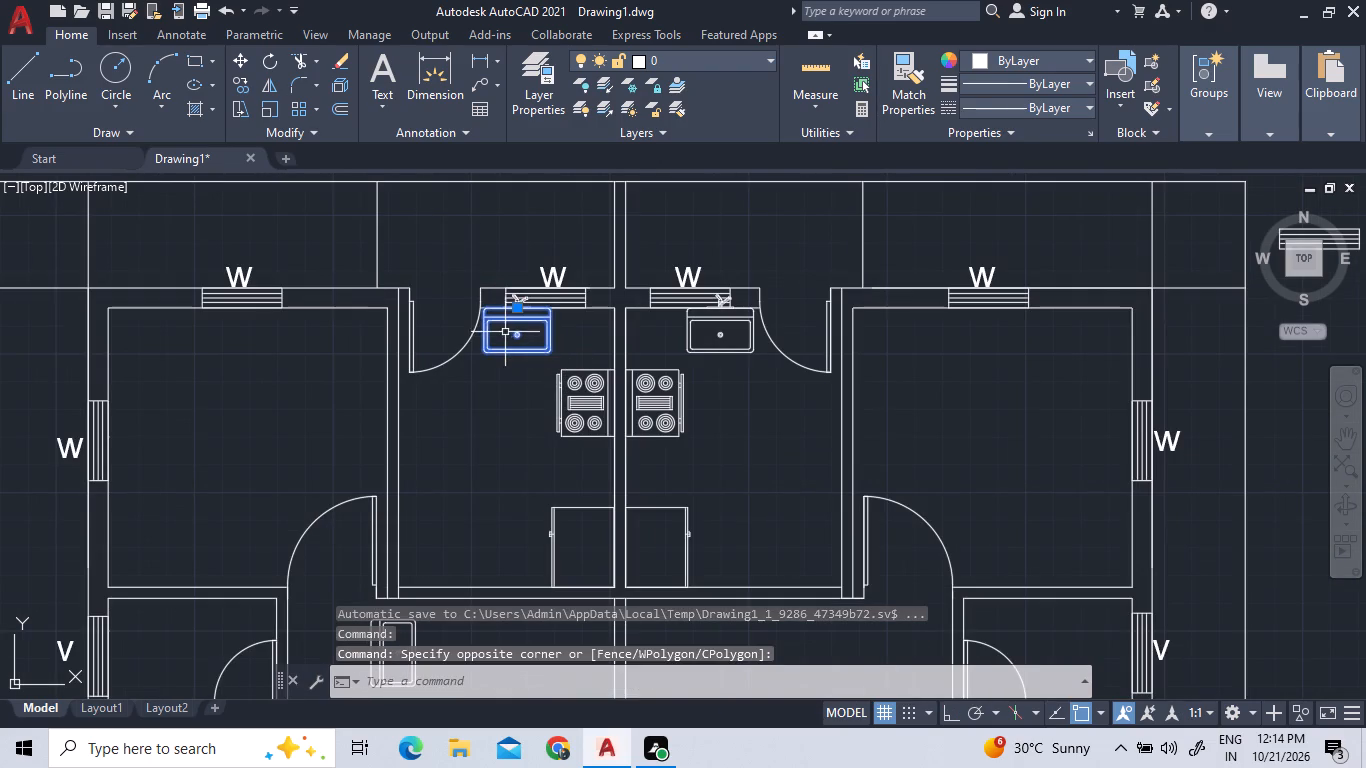
scroll(509, 299, "up", 3)
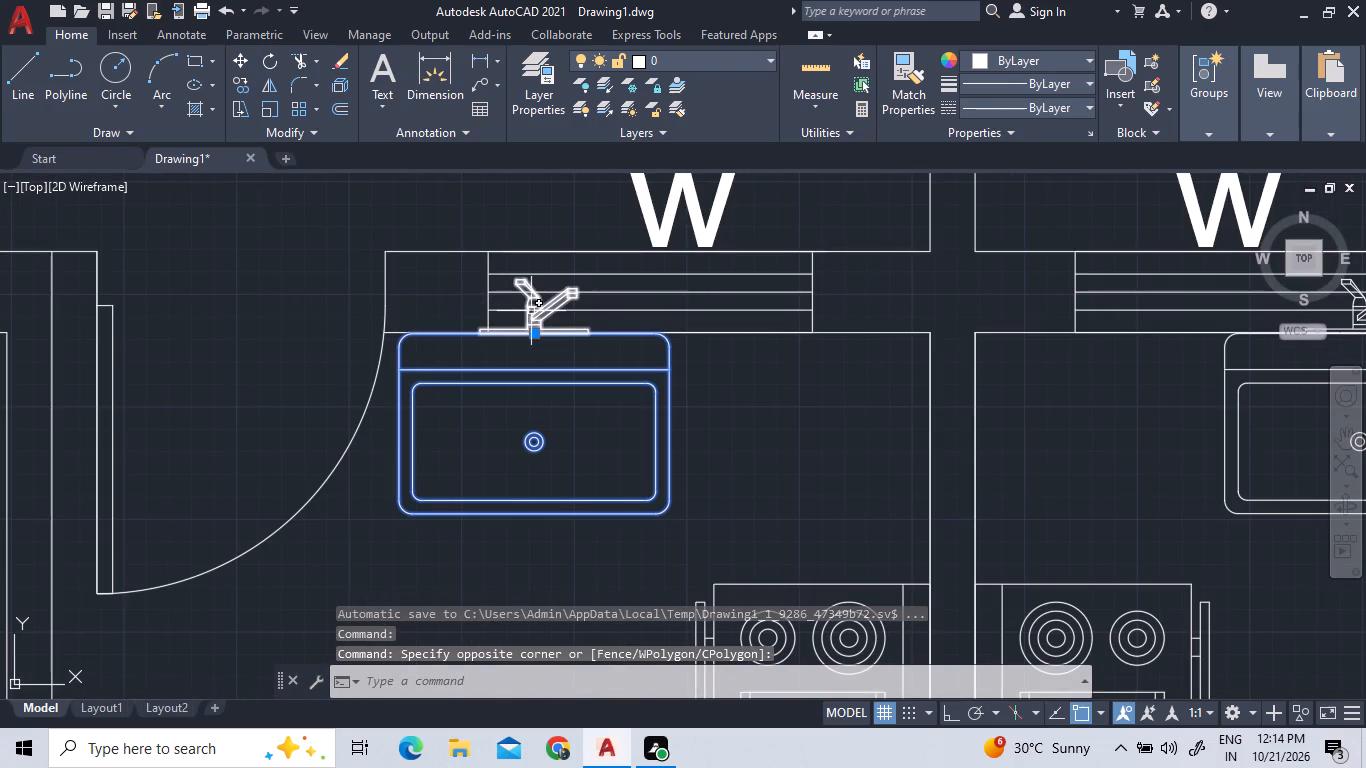
left_click(532, 314)
right_click(506, 337)
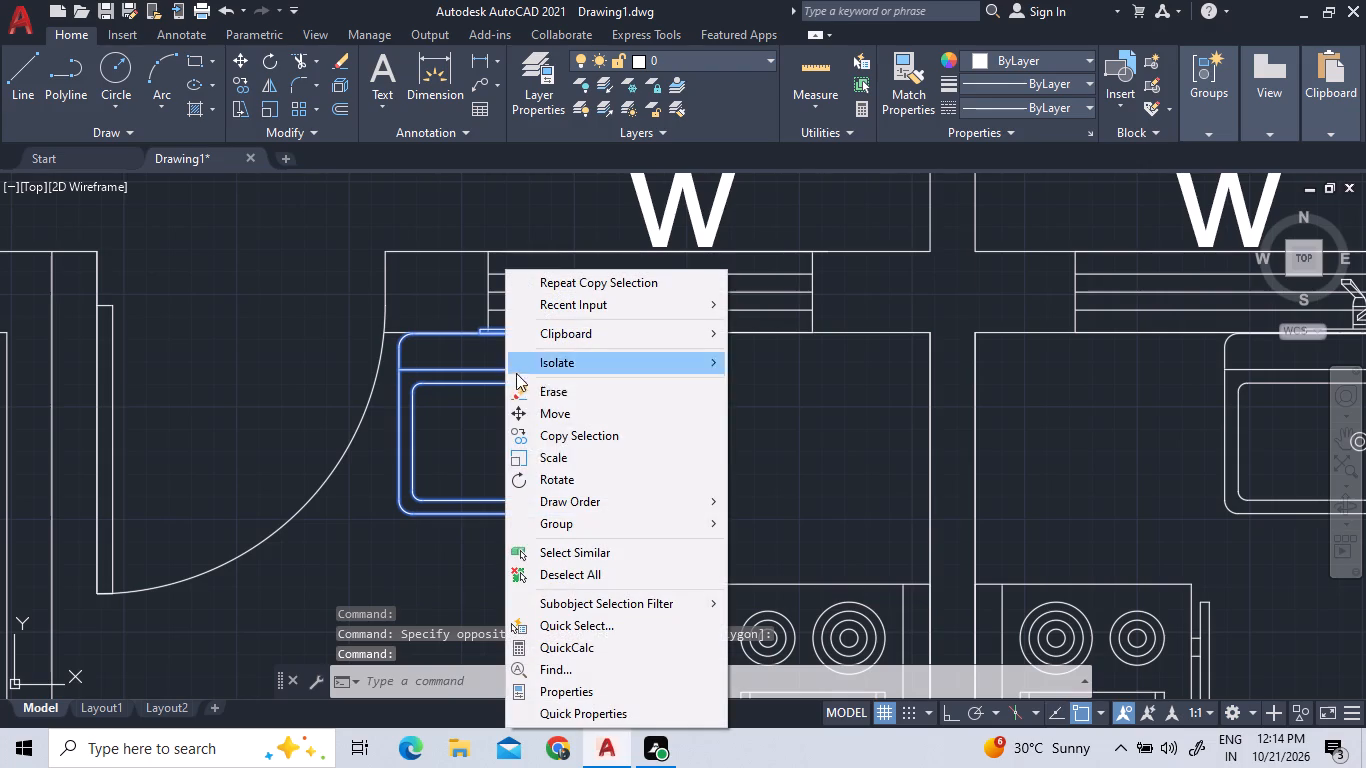
left_click(555, 437)
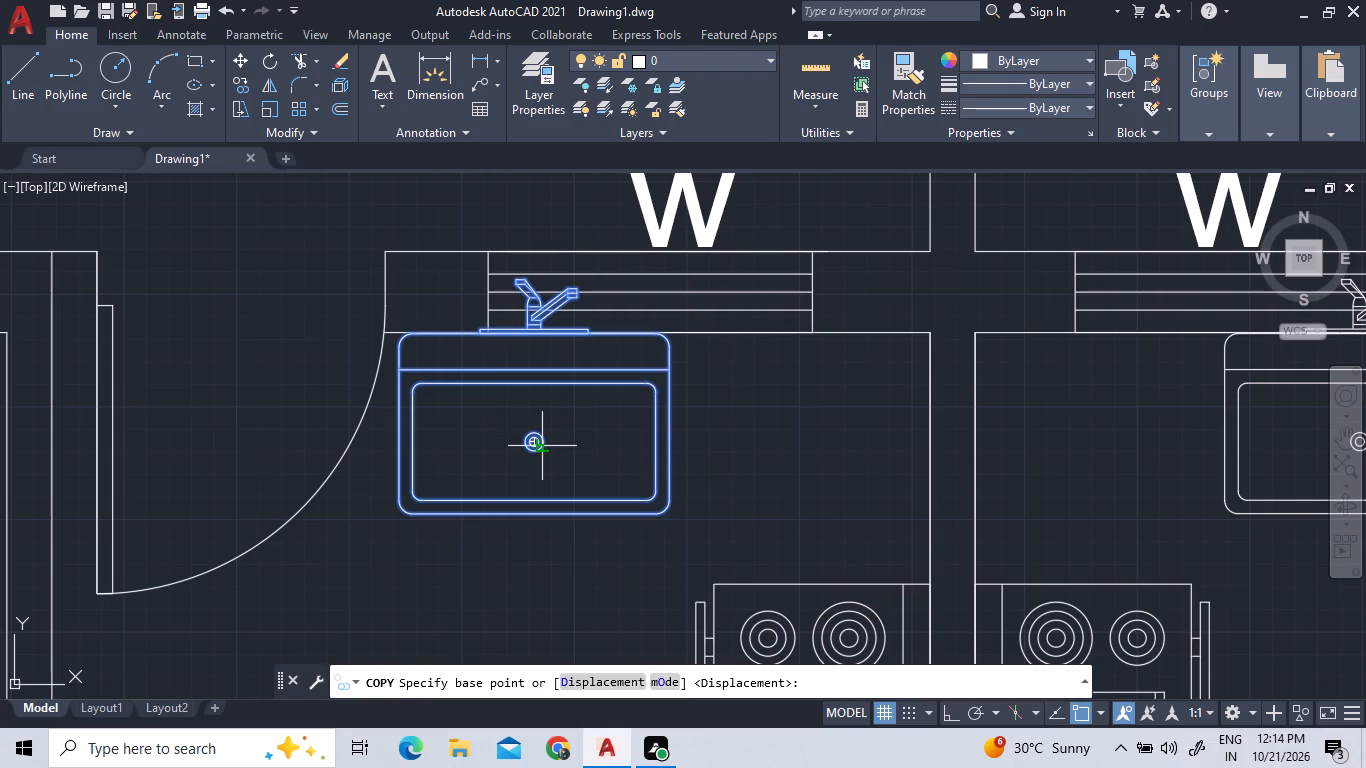
left_click(536, 445)
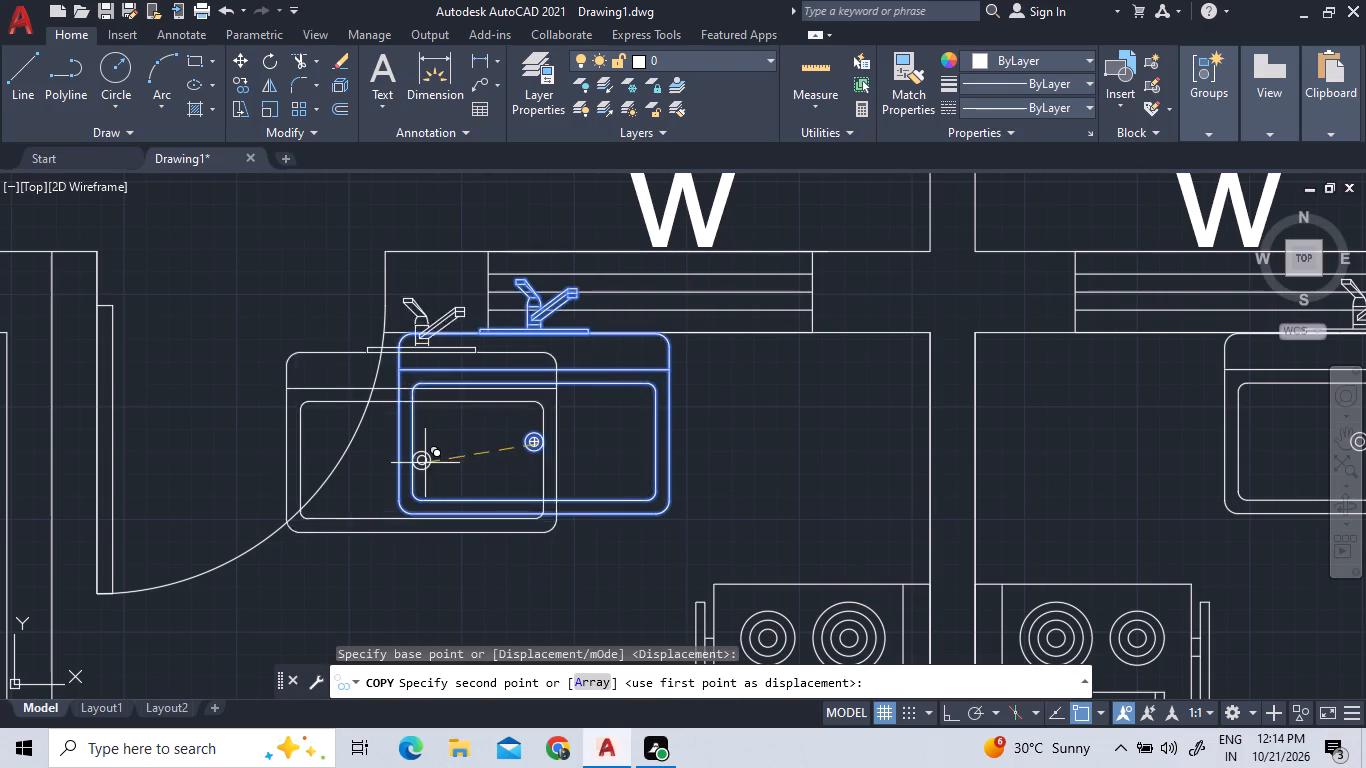
scroll(715, 396, "down", 5)
scroll(523, 547, "up", 4)
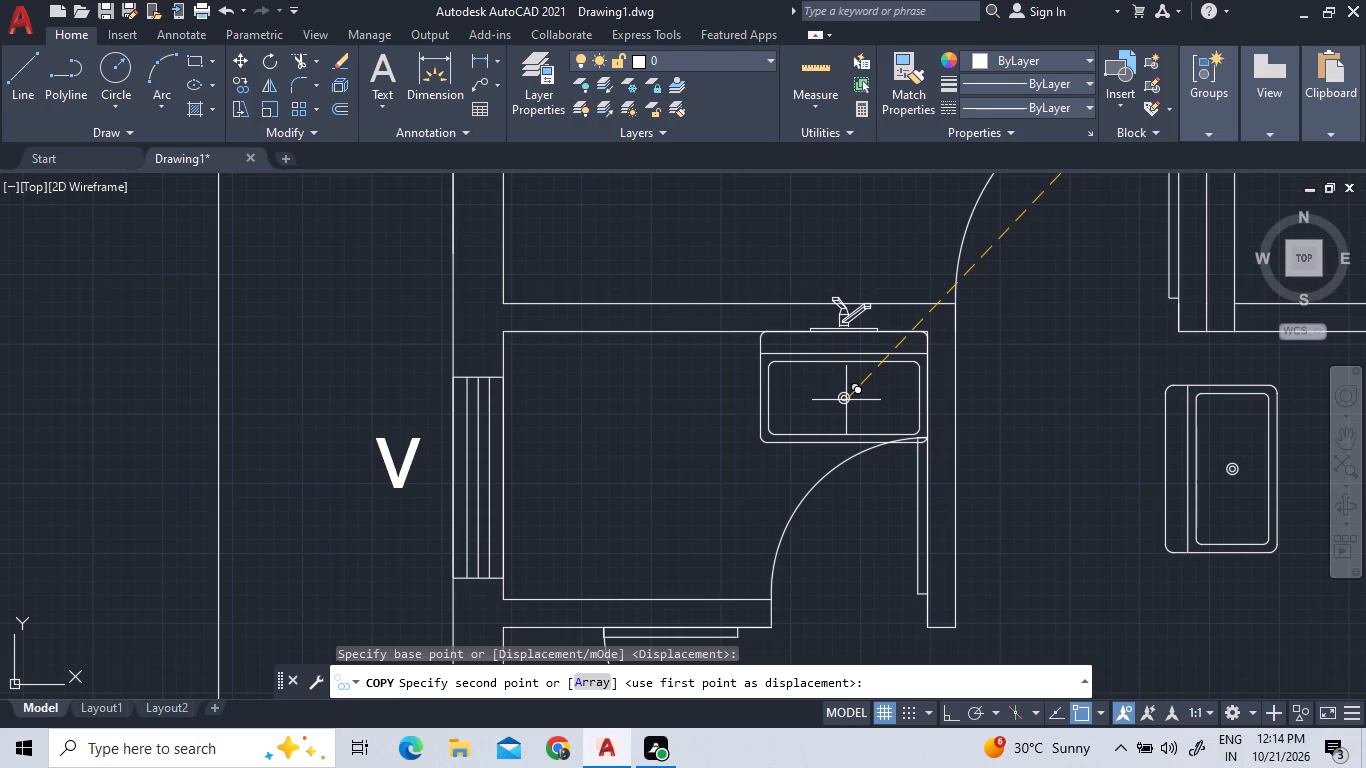
left_click(846, 400)
Place a second copy of the sink and faucet in the top left corner of the right unit's upper small room and finish copying.
scroll(551, 347, "down", 2)
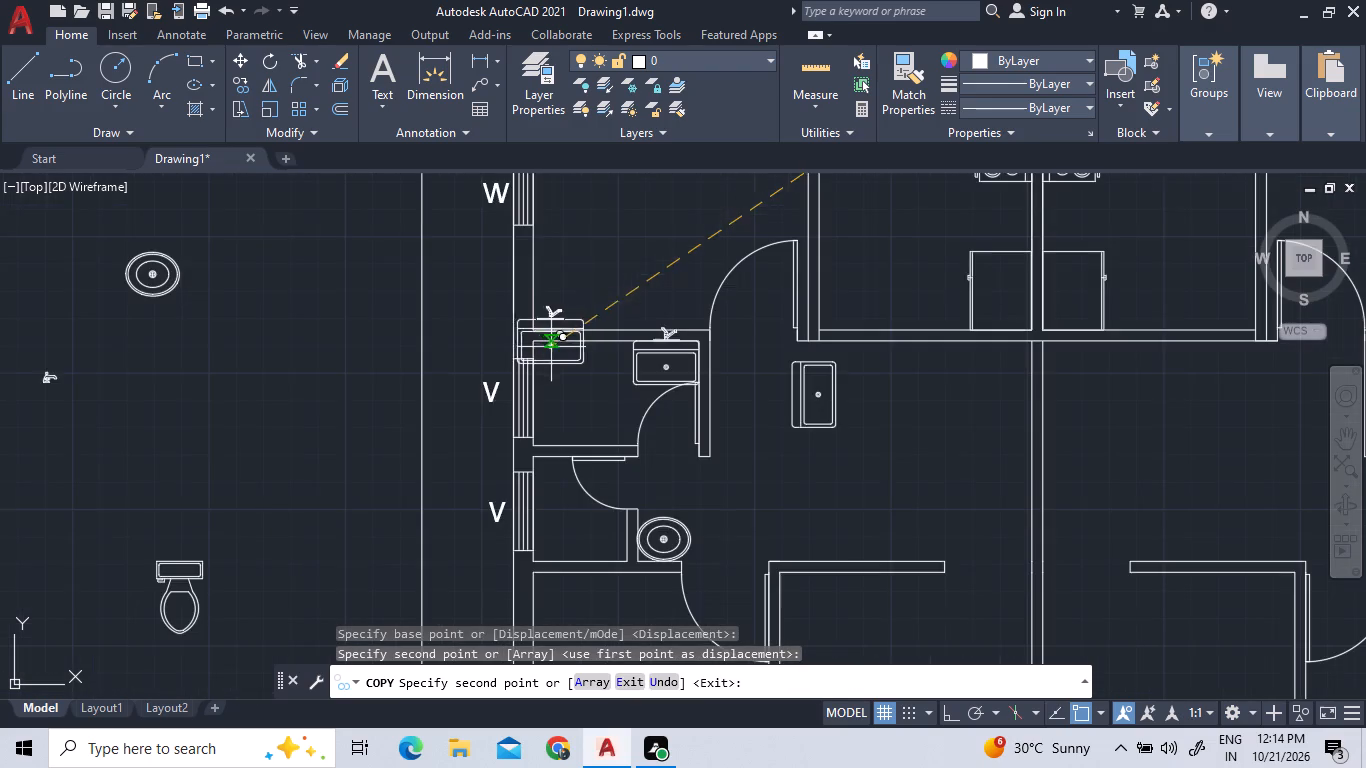
scroll(582, 351, "down", 3)
scroll(914, 374, "up", 3)
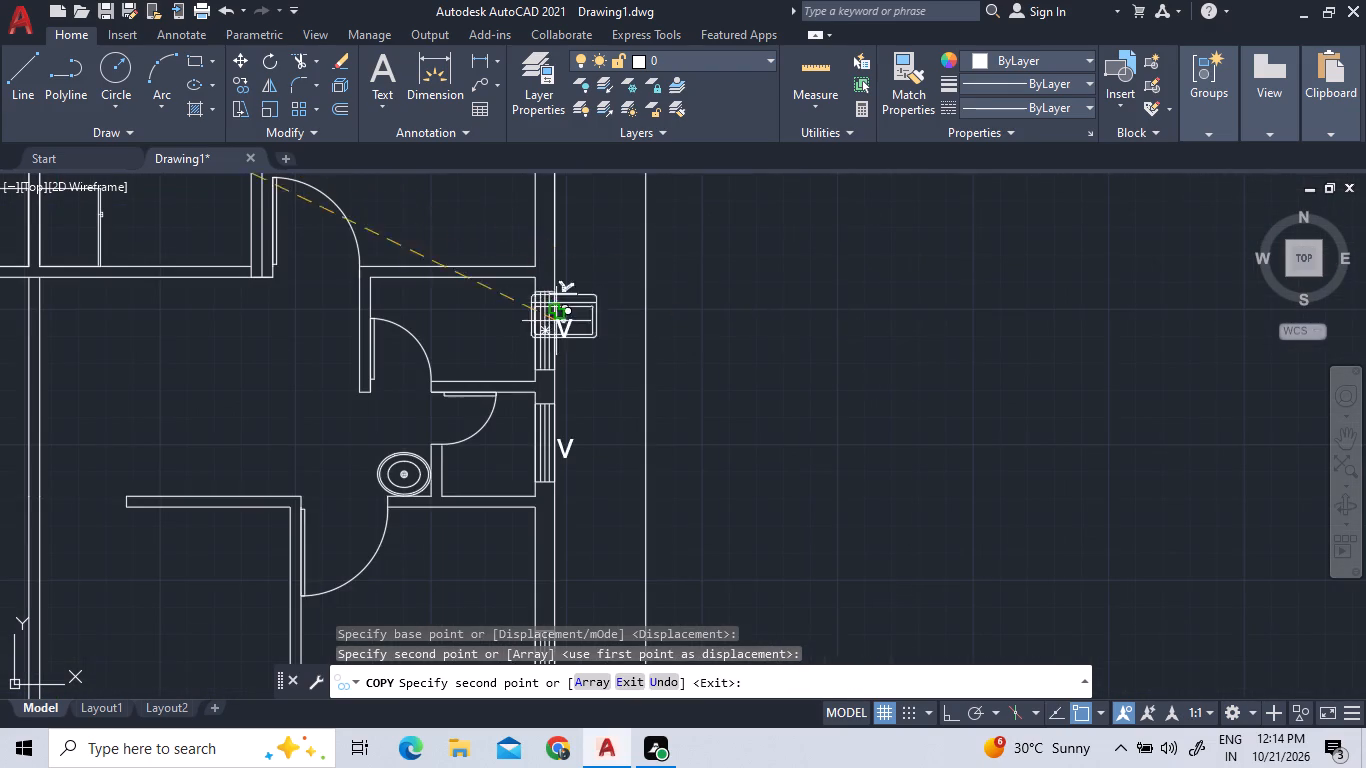
scroll(454, 300, "up", 3)
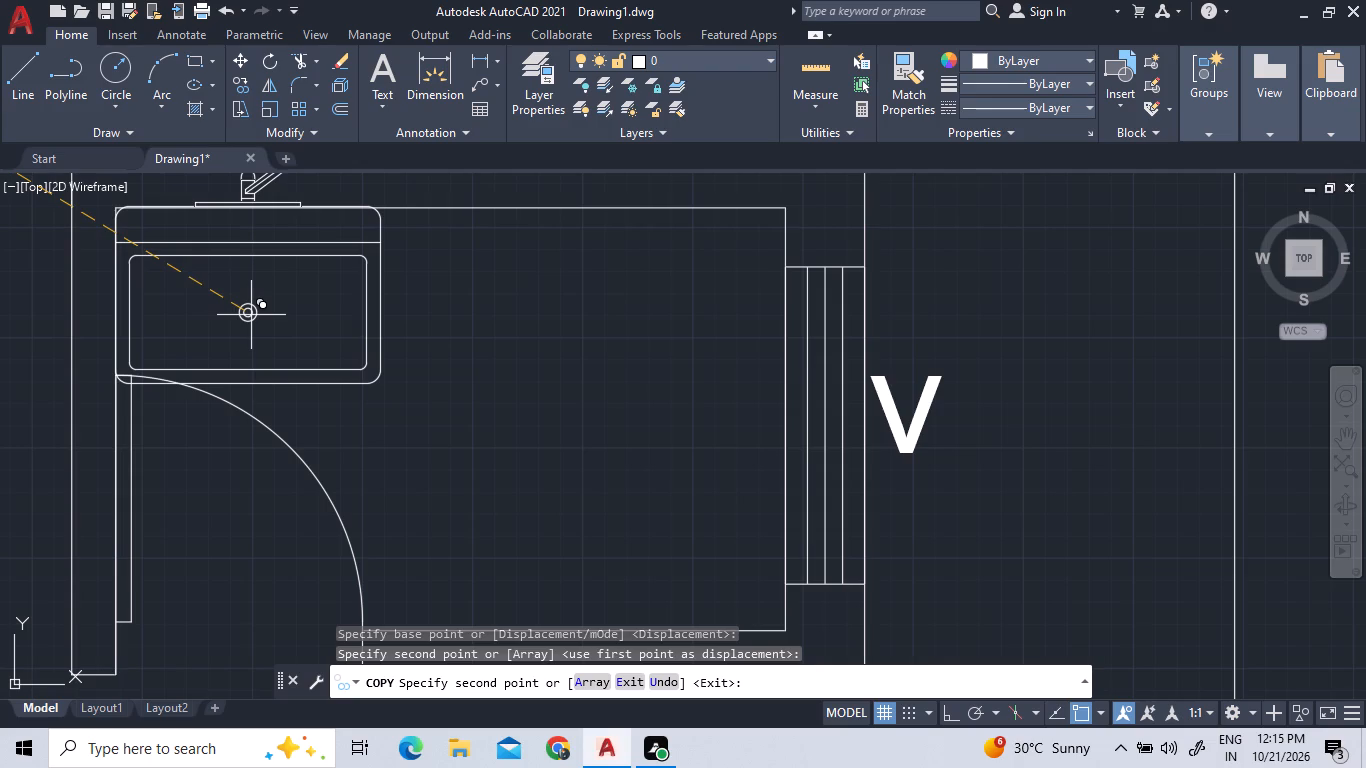
left_click(252, 315)
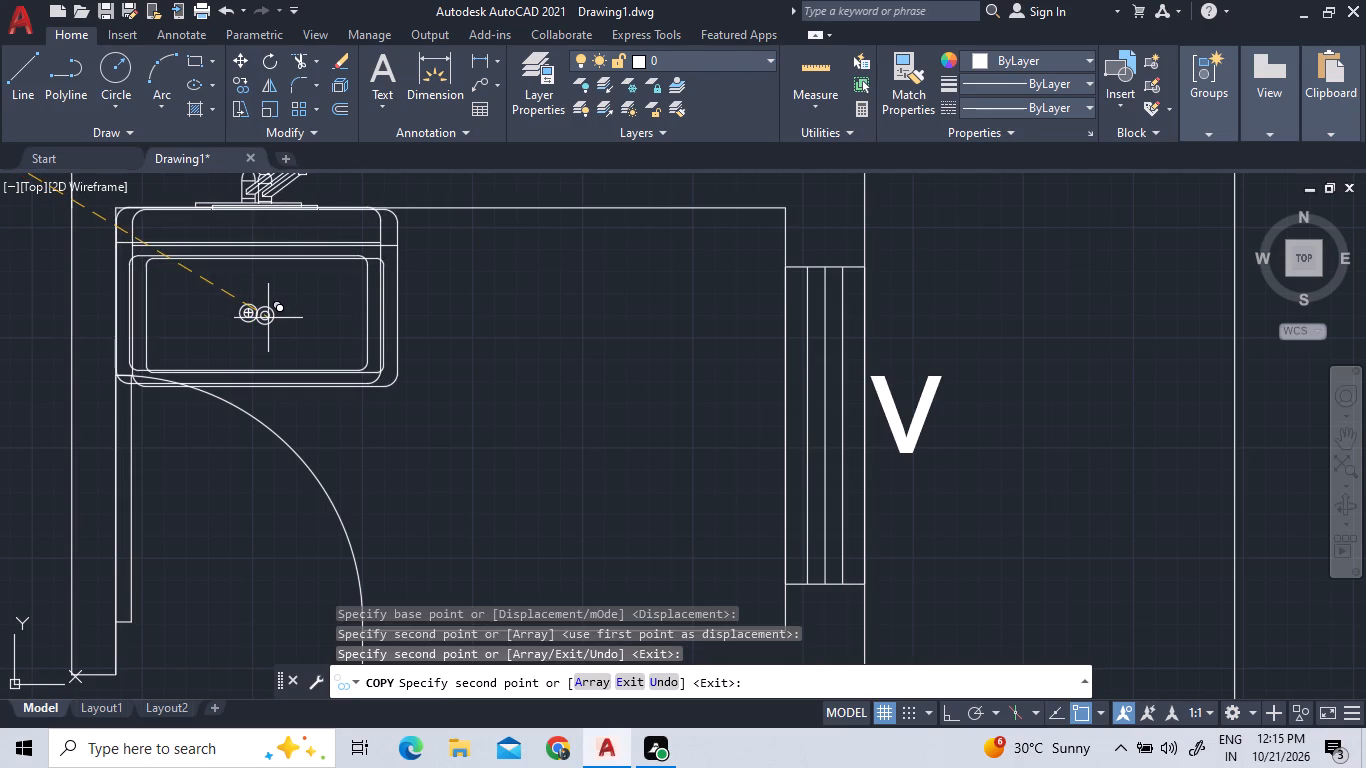
scroll(262, 319, "down", 1)
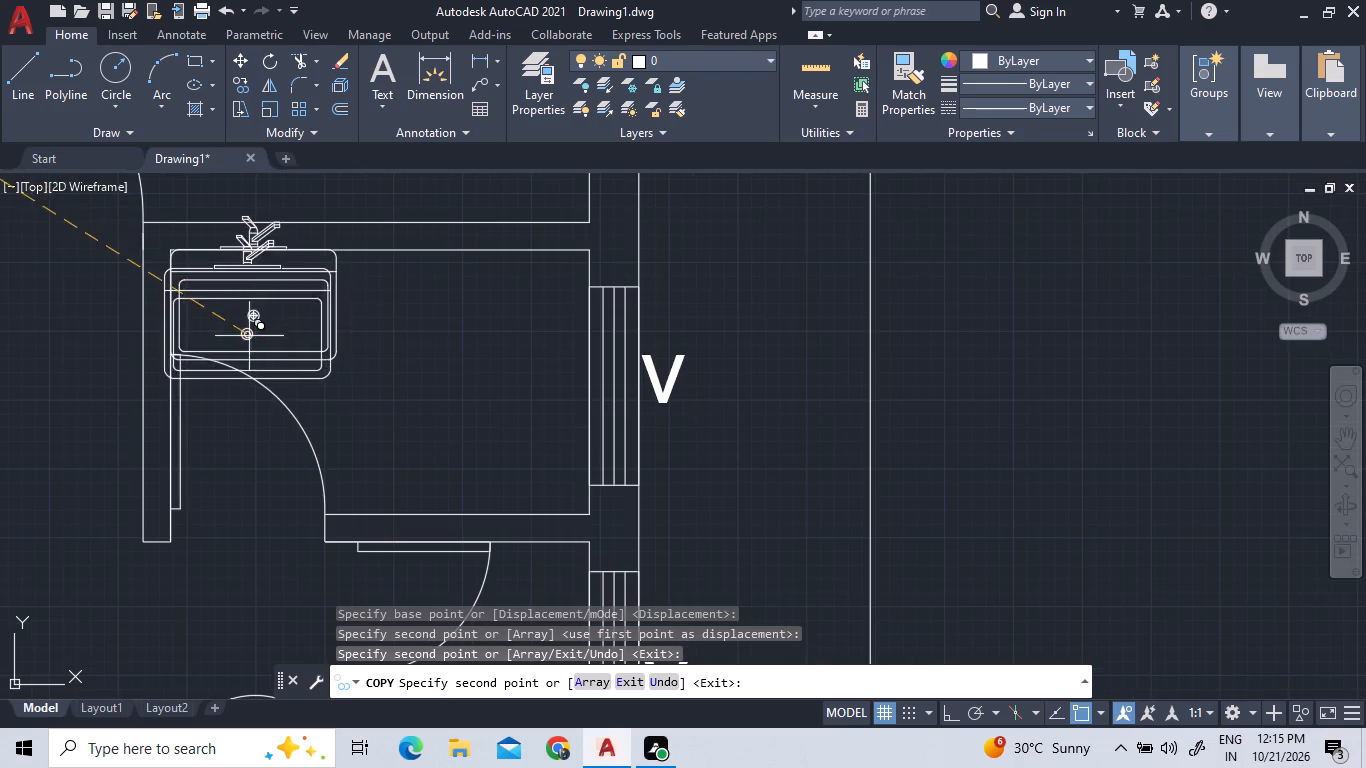
scroll(516, 386, "down", 4)
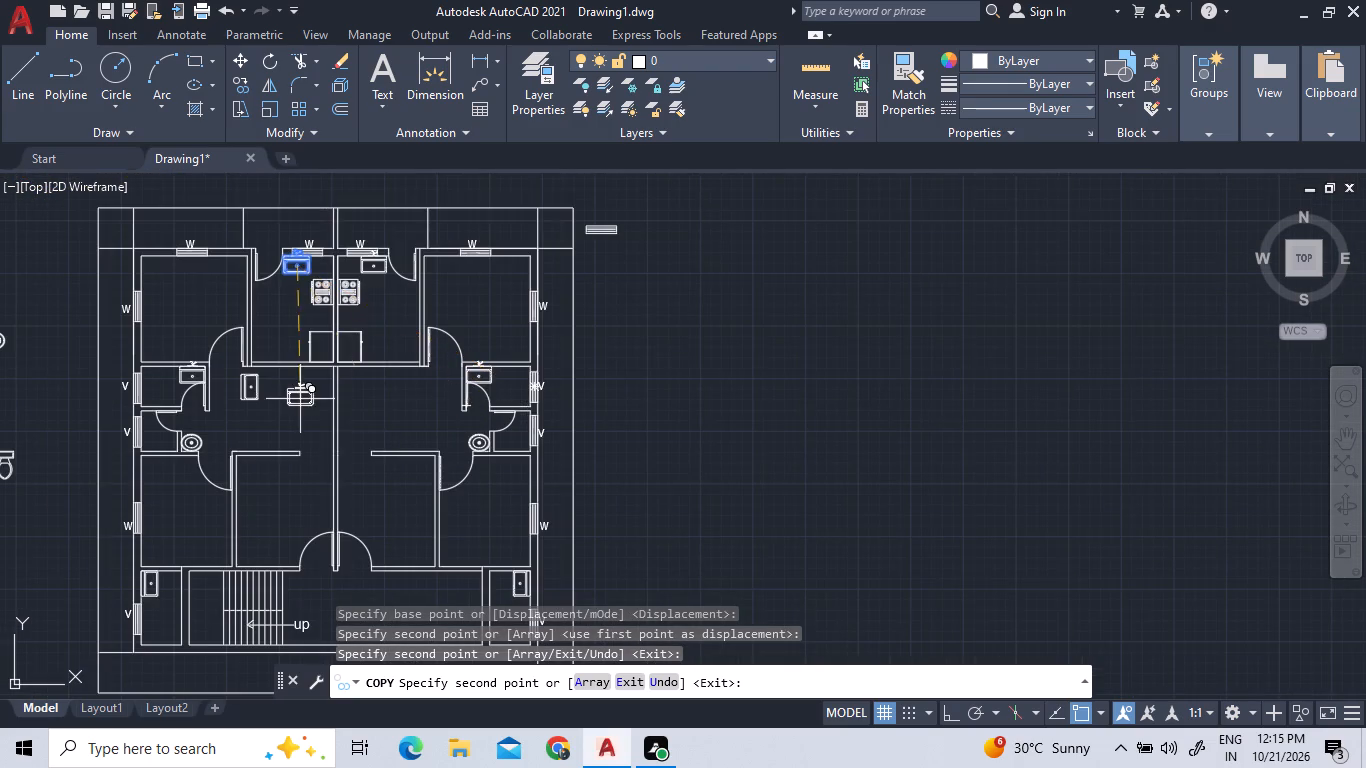
scroll(307, 397, "down", 2)
right_click(128, 341)
left_click(143, 351)
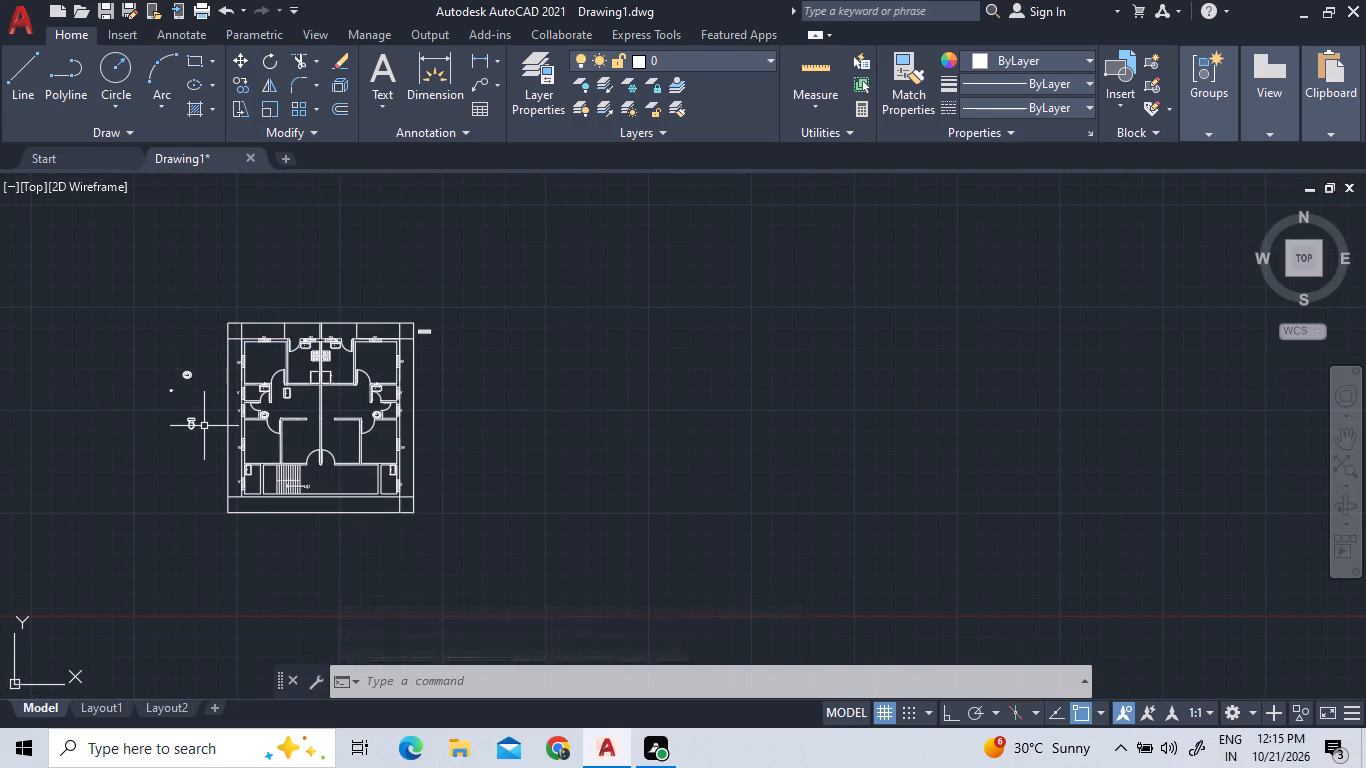
Rotate the toilet beside the plan 90° counterclockwise about its tank with Ortho on, so the bowl faces the plan.
scroll(169, 405, "up", 3)
left_click(287, 522)
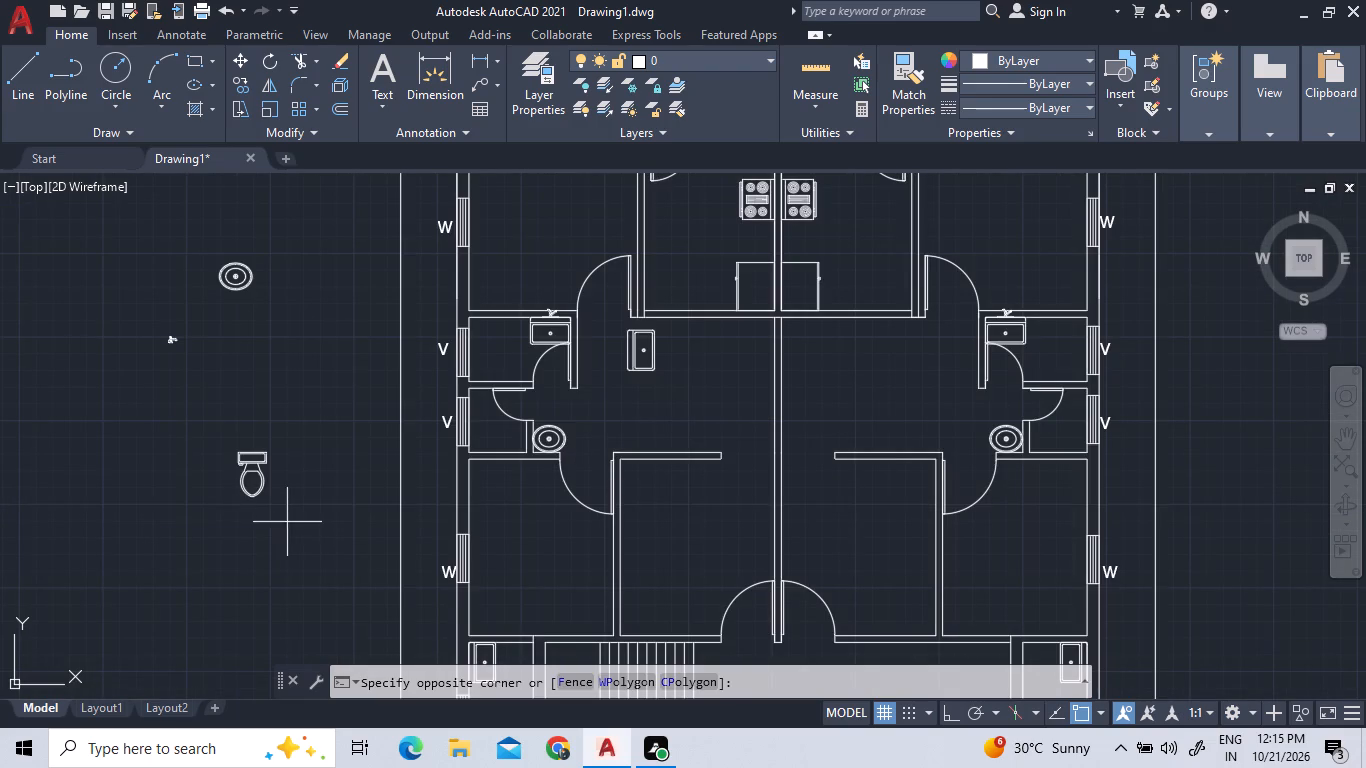
left_click(81, 395)
right_click(210, 466)
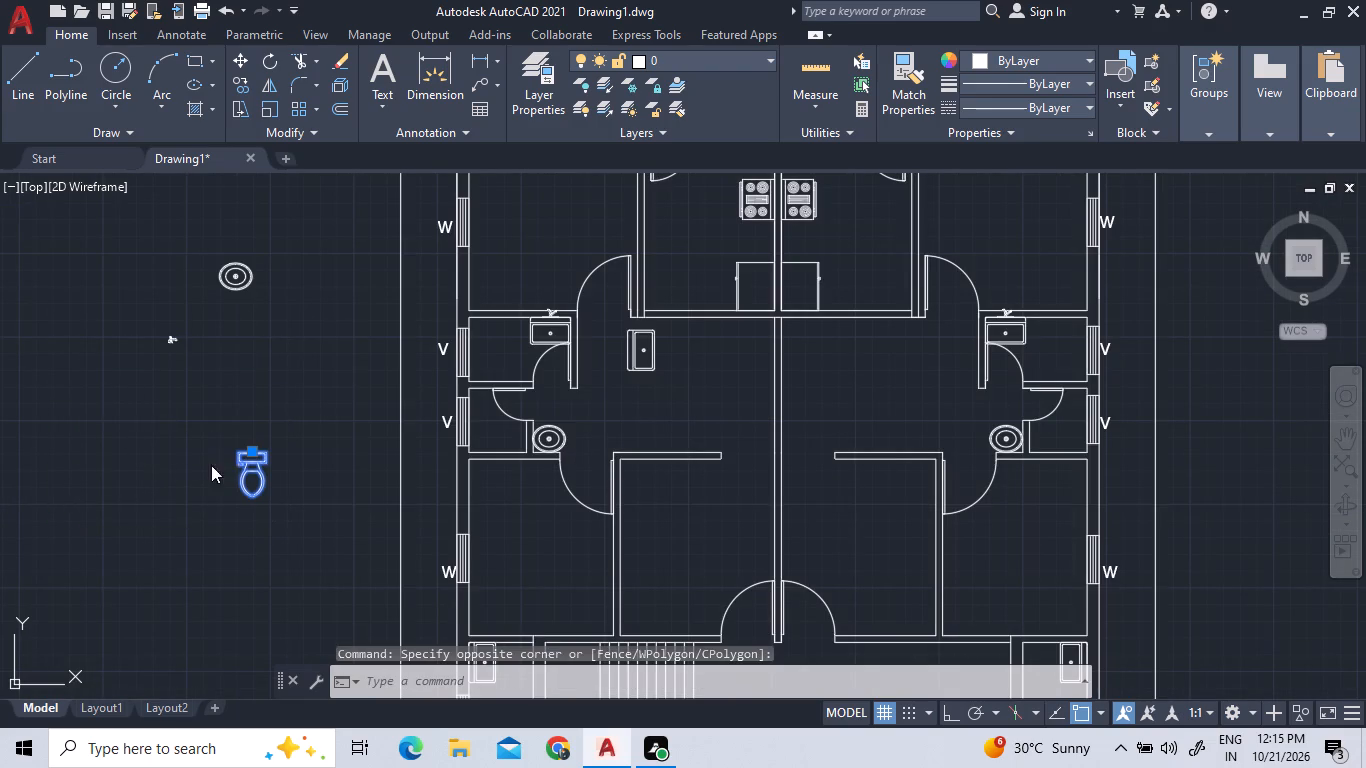
left_click(275, 446)
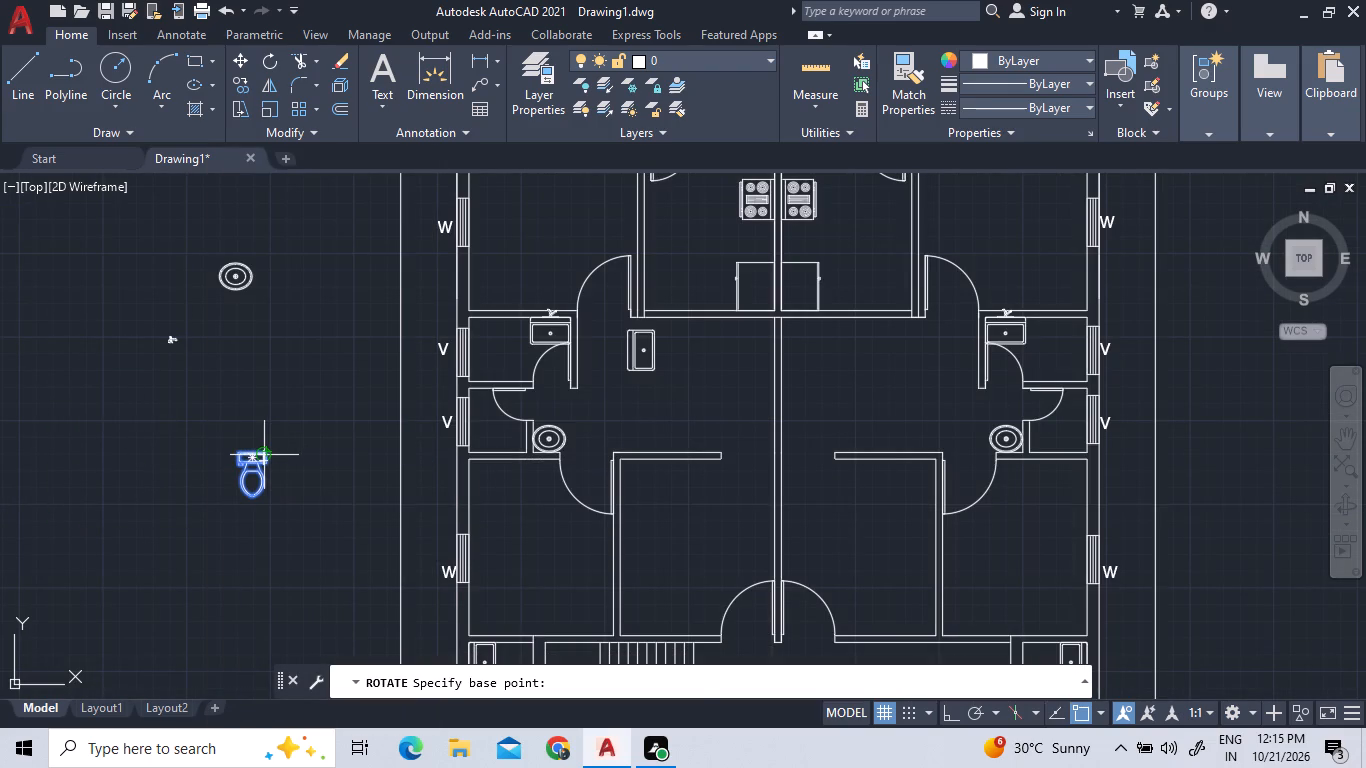
left_click(257, 451)
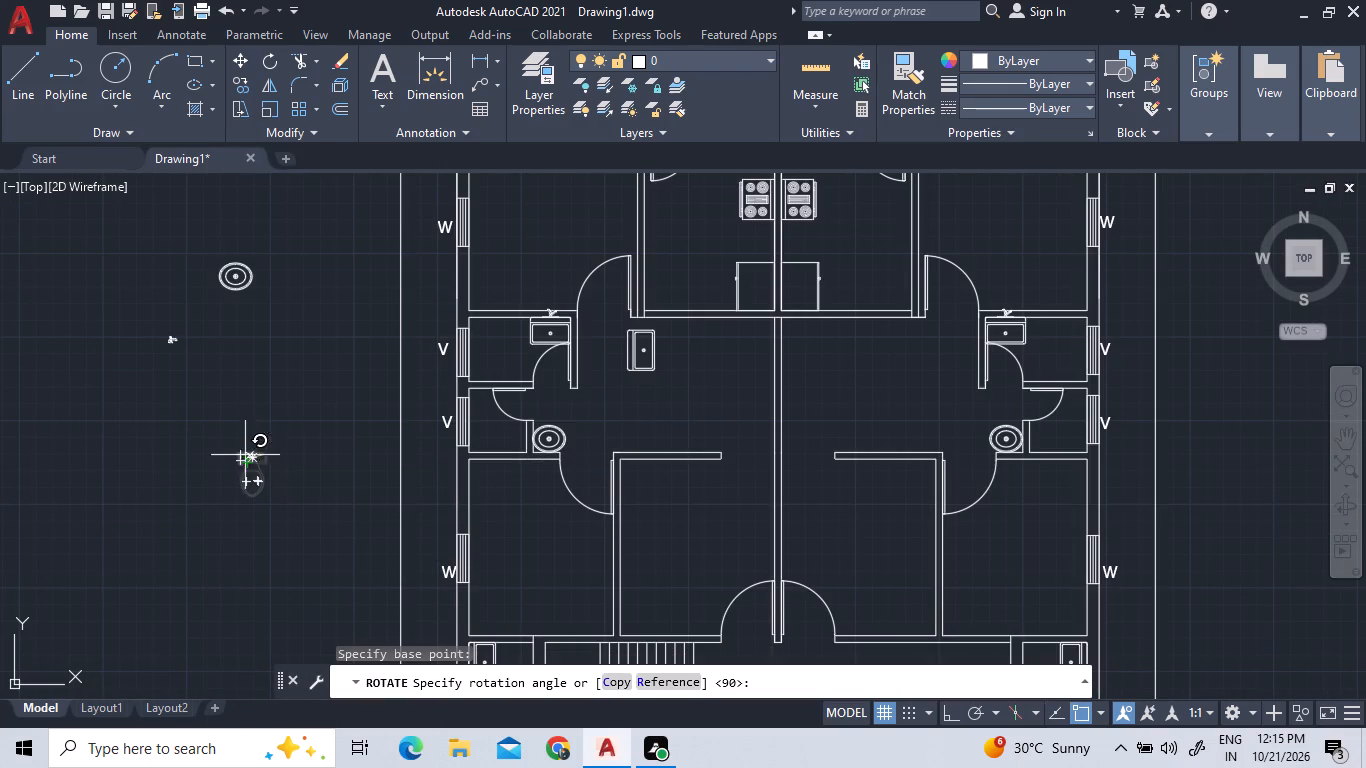
scroll(242, 426, "up", 14)
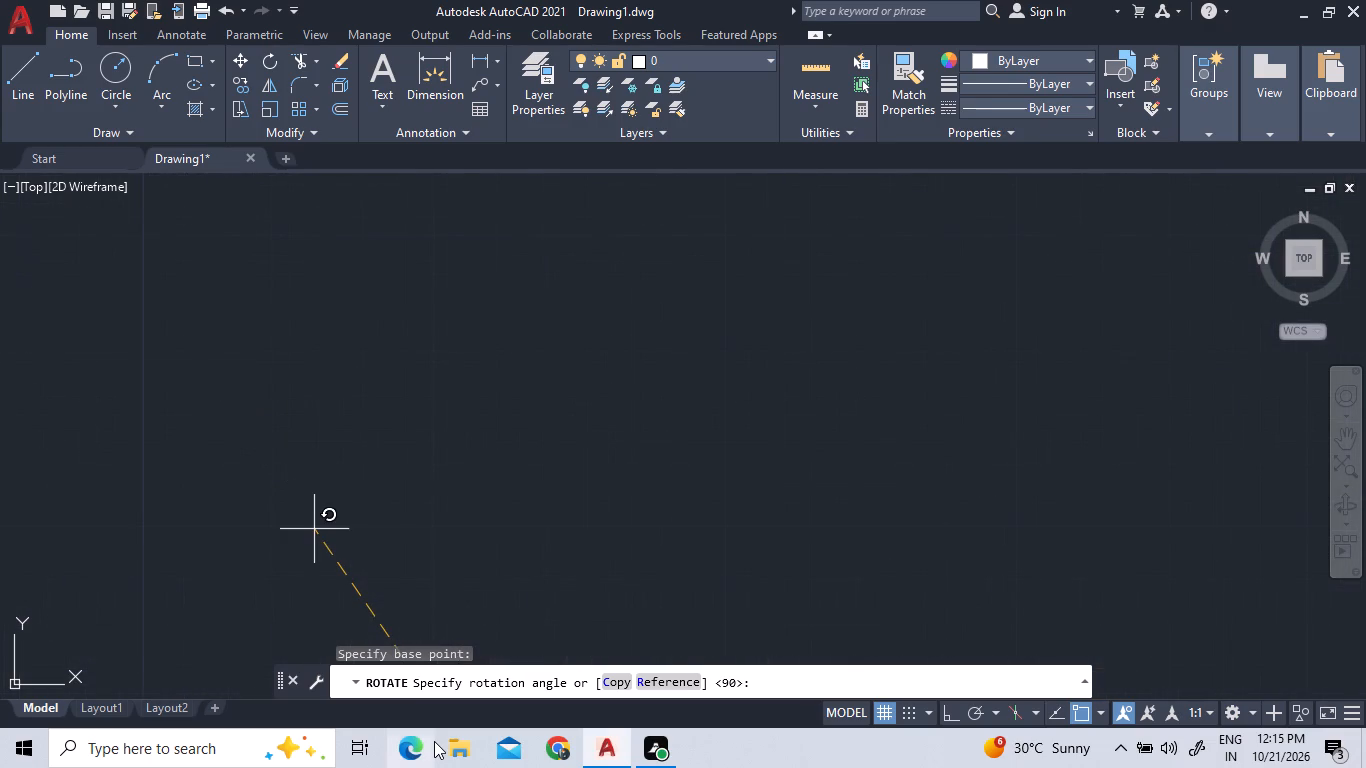
key("F8")
scroll(487, 694, "down", 3)
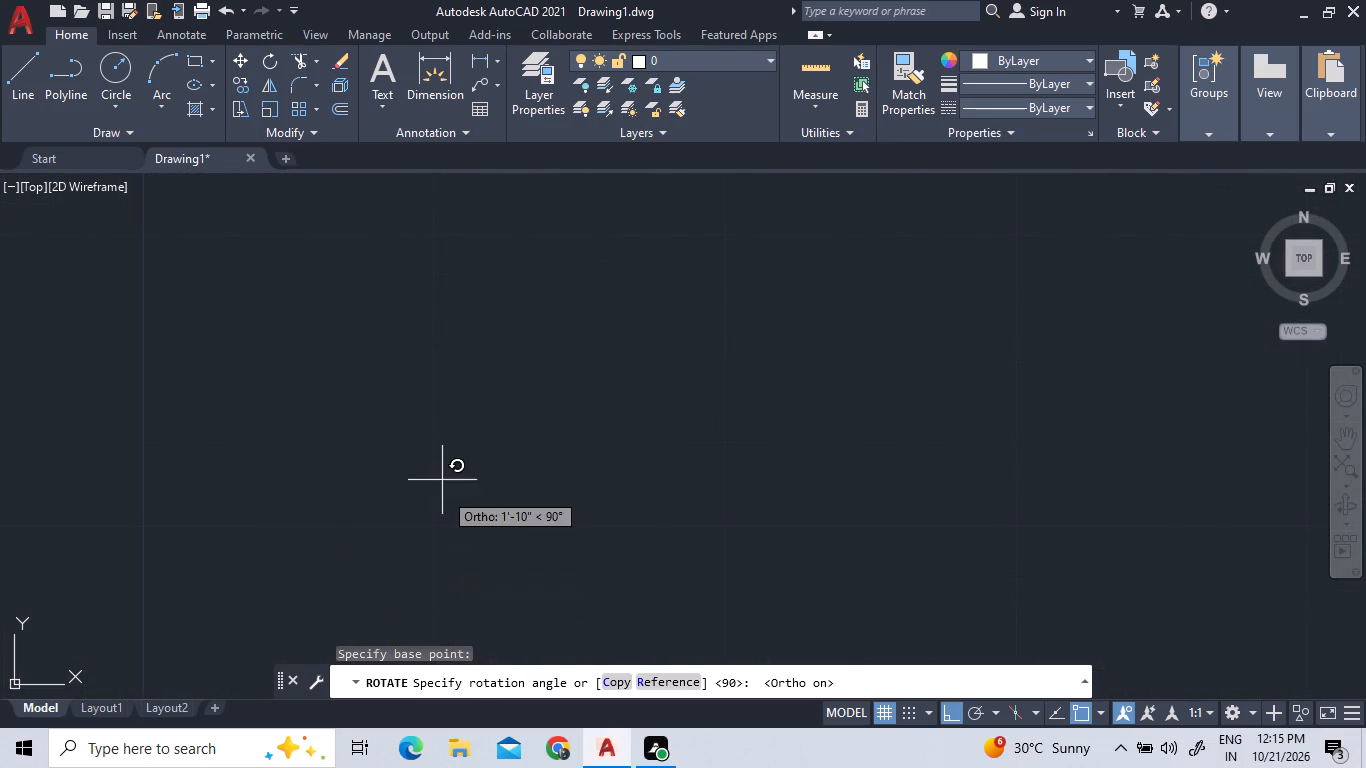
scroll(439, 472, "down", 13)
left_click(454, 442)
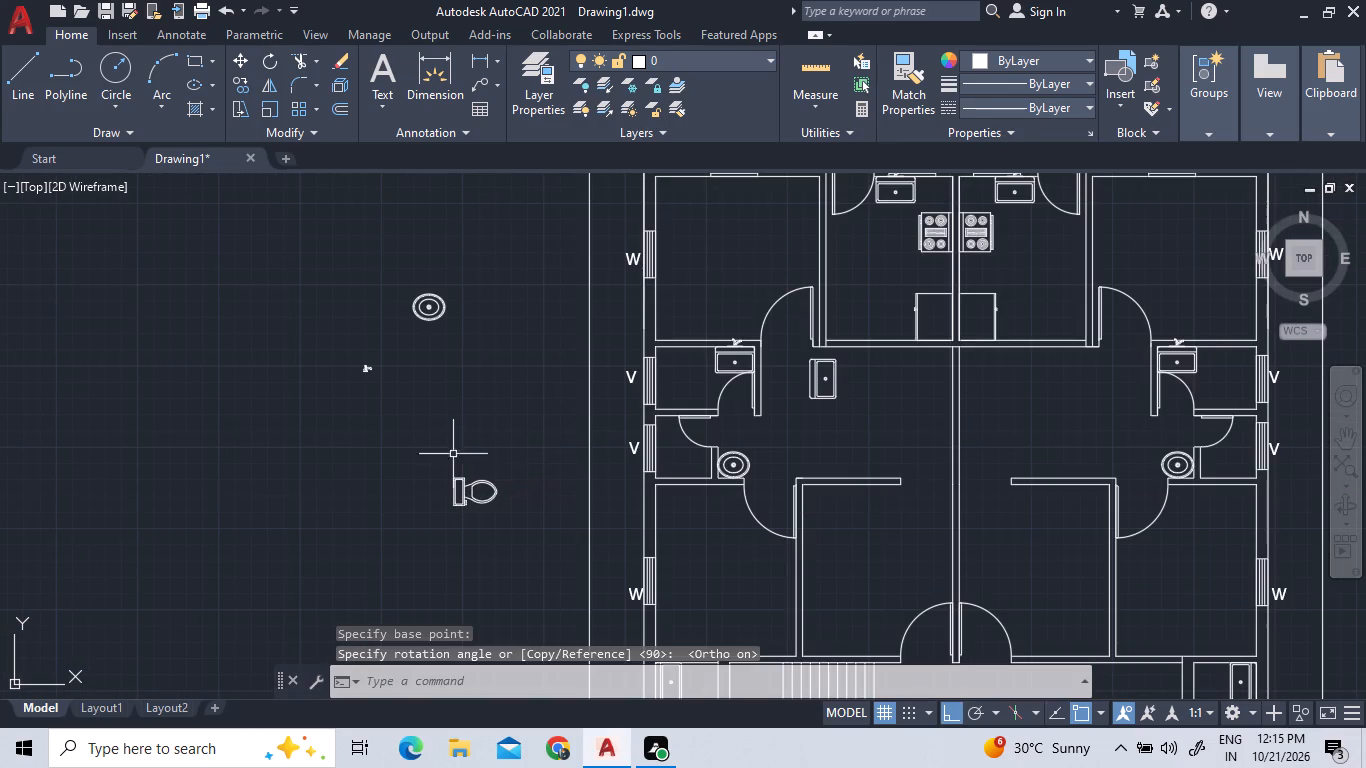
Flip the rotated toilet across the vertical back edge of its tank without keeping the original, so the bowl faces away from the plan.
left_click(500, 523)
left_click(446, 471)
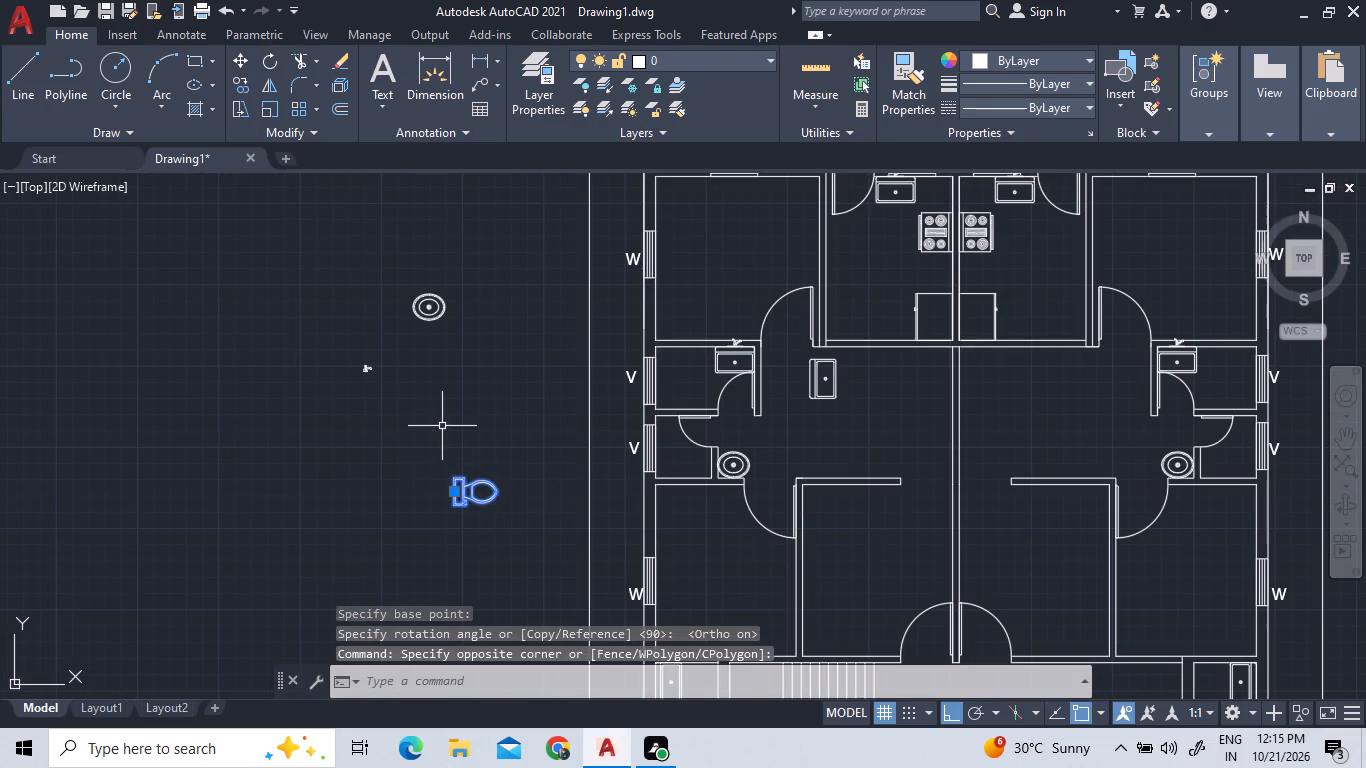
scroll(446, 470, "up", 3)
scroll(505, 586, "up", 3)
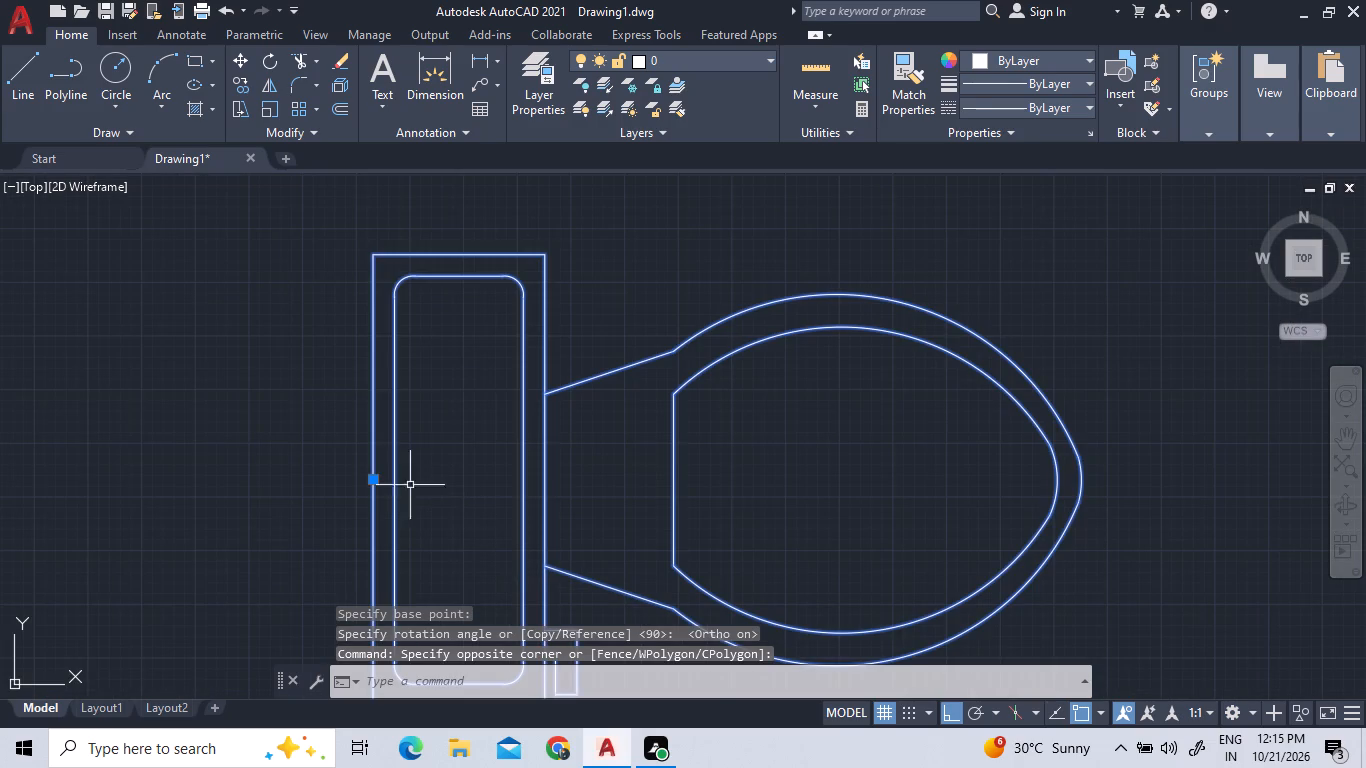
left_click(369, 479)
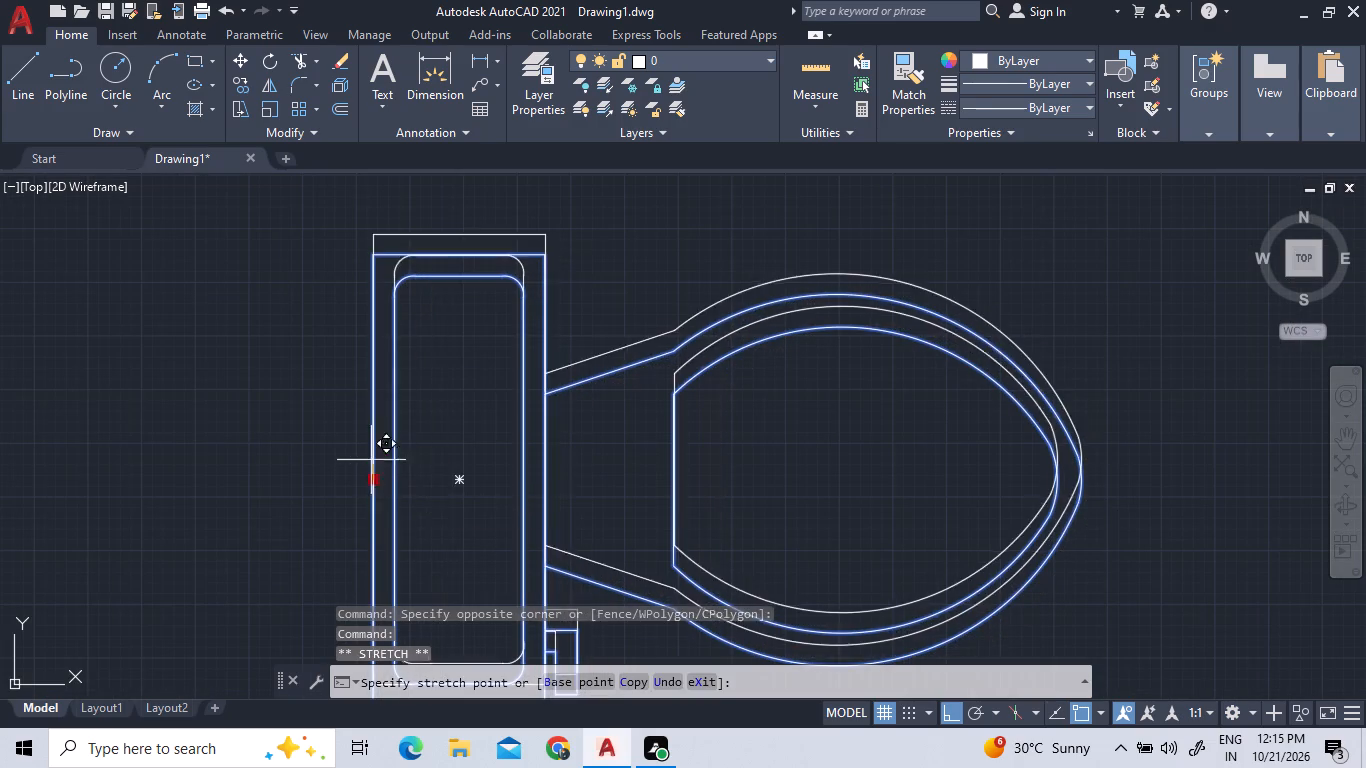
right_click(334, 448)
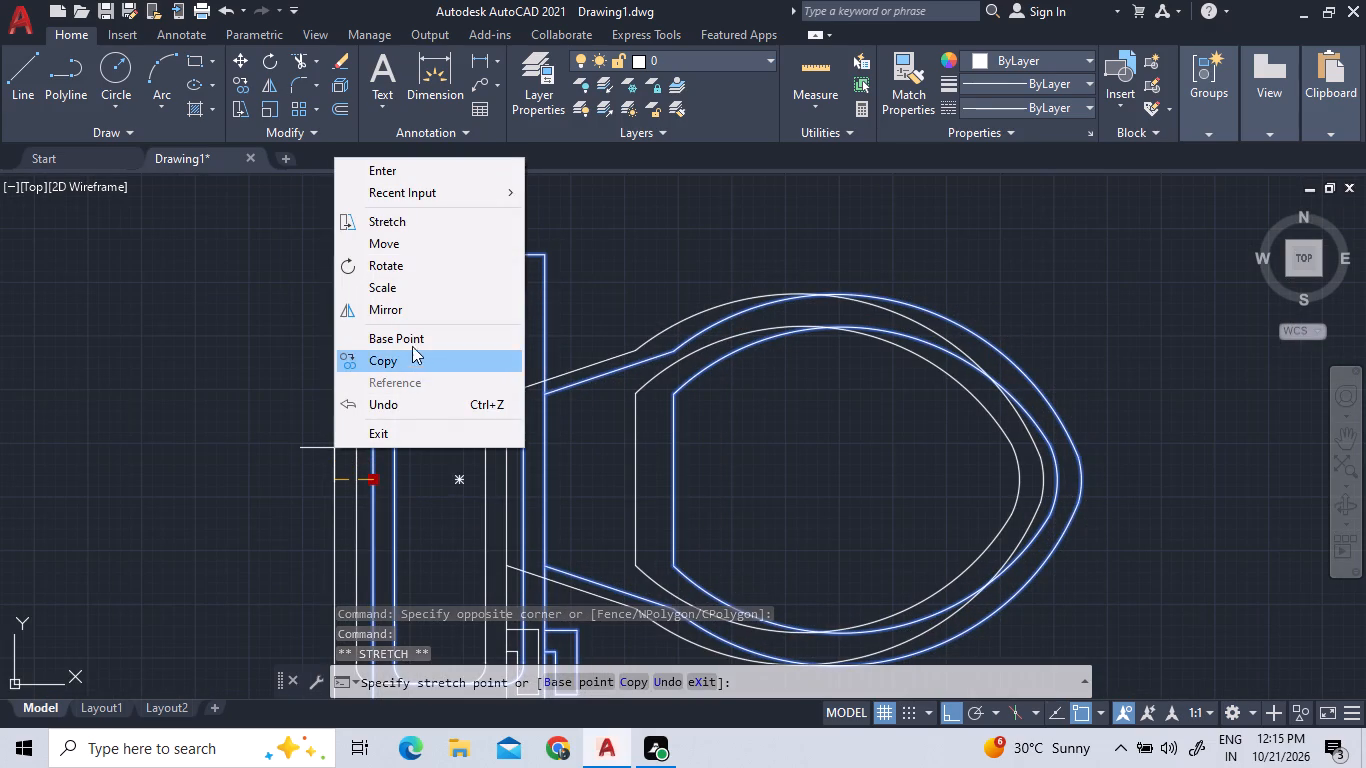
left_click(404, 311)
scroll(404, 311, "down", 3)
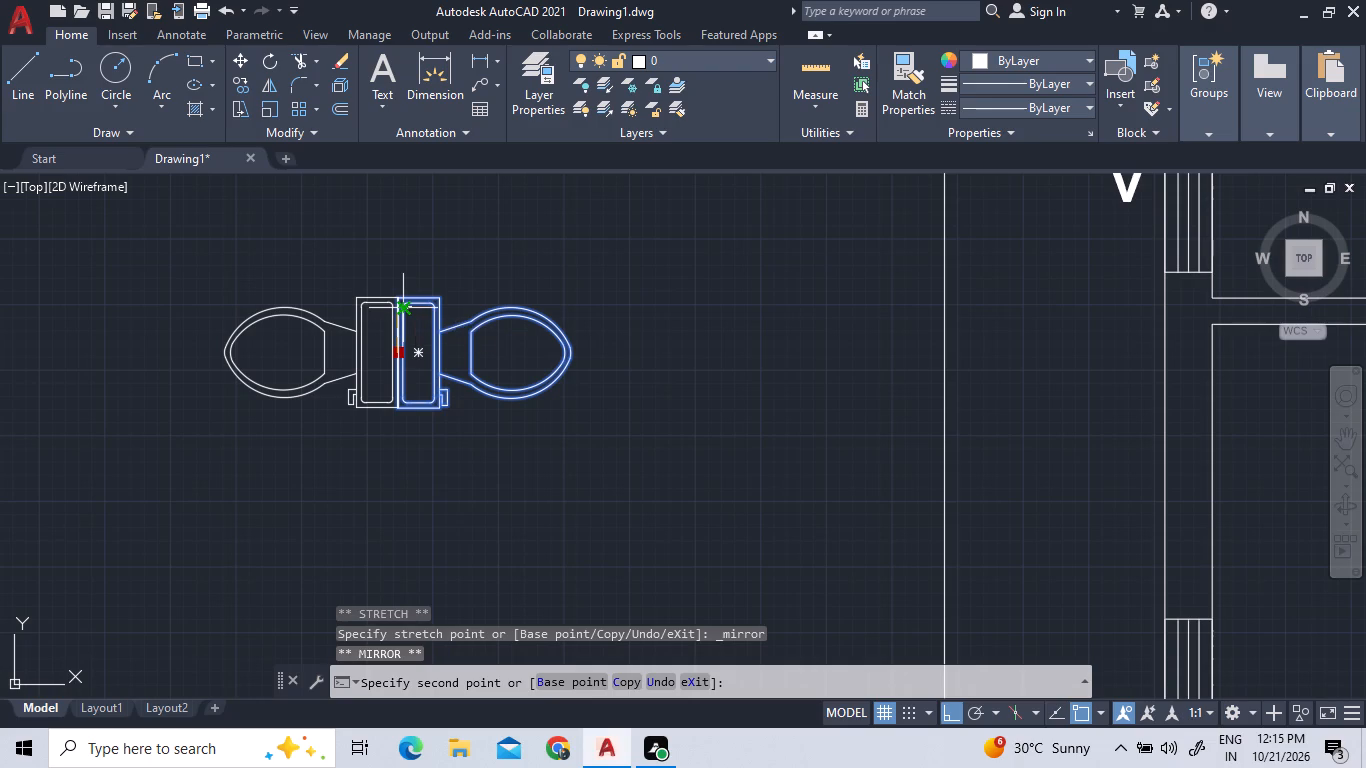
left_click(394, 302)
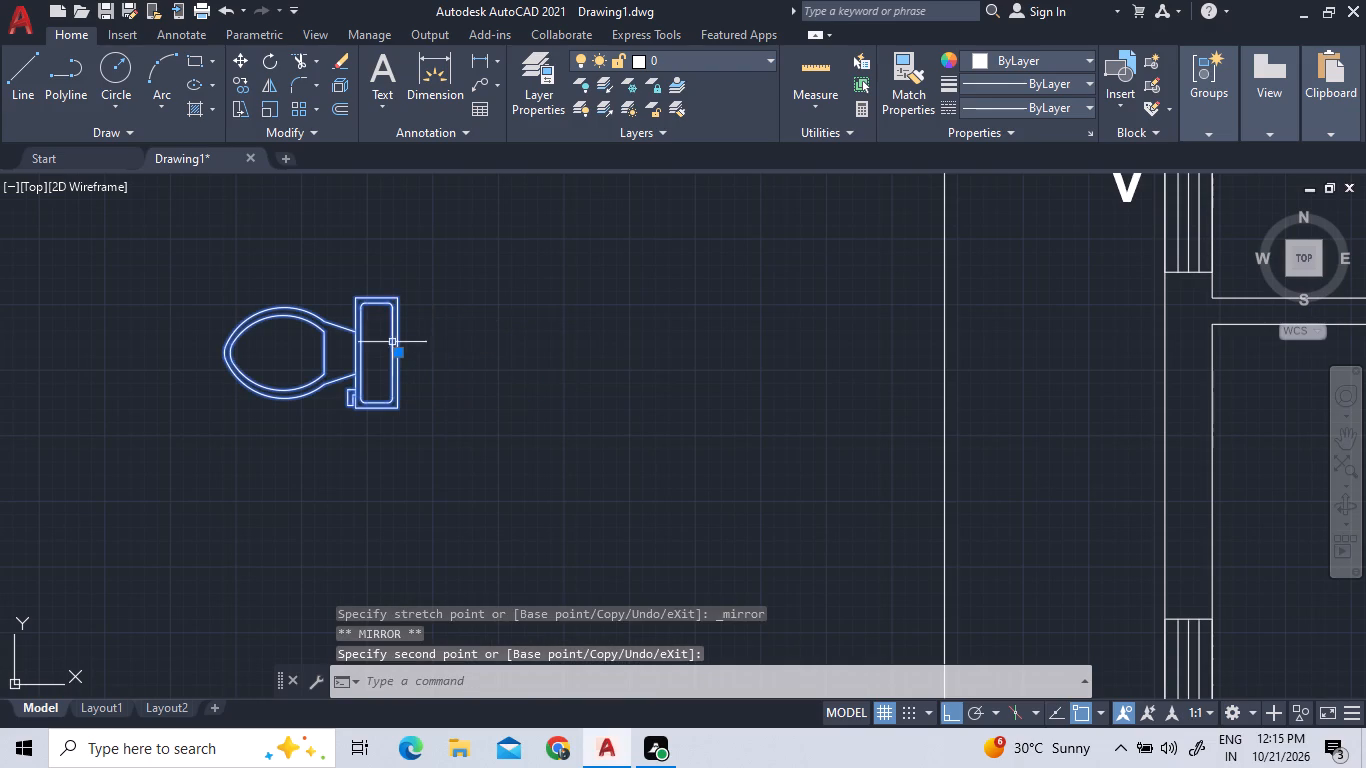
Mirror the flipped toilet about the vertical back edge of its tank, keeping the source object to make a back-to-back pair.
left_click(405, 345)
left_click(397, 350)
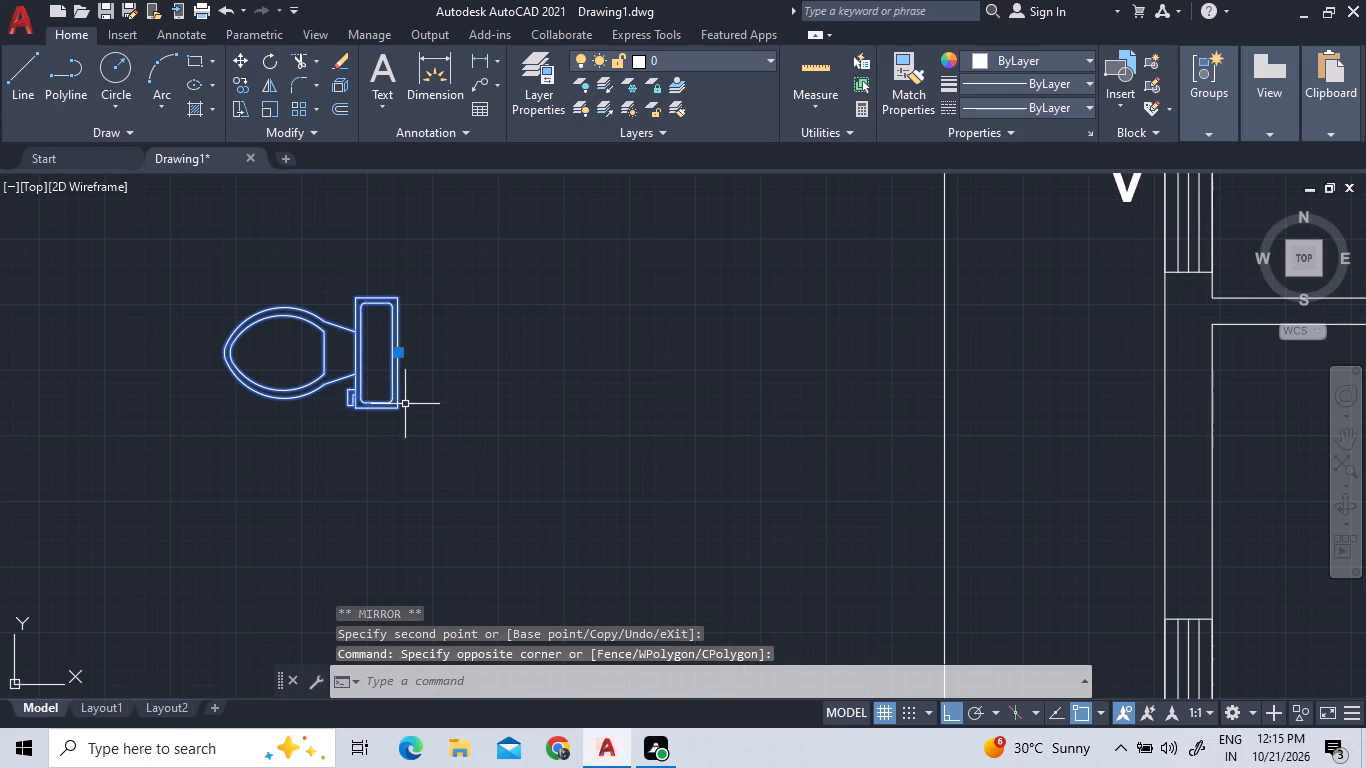
left_click(273, 83)
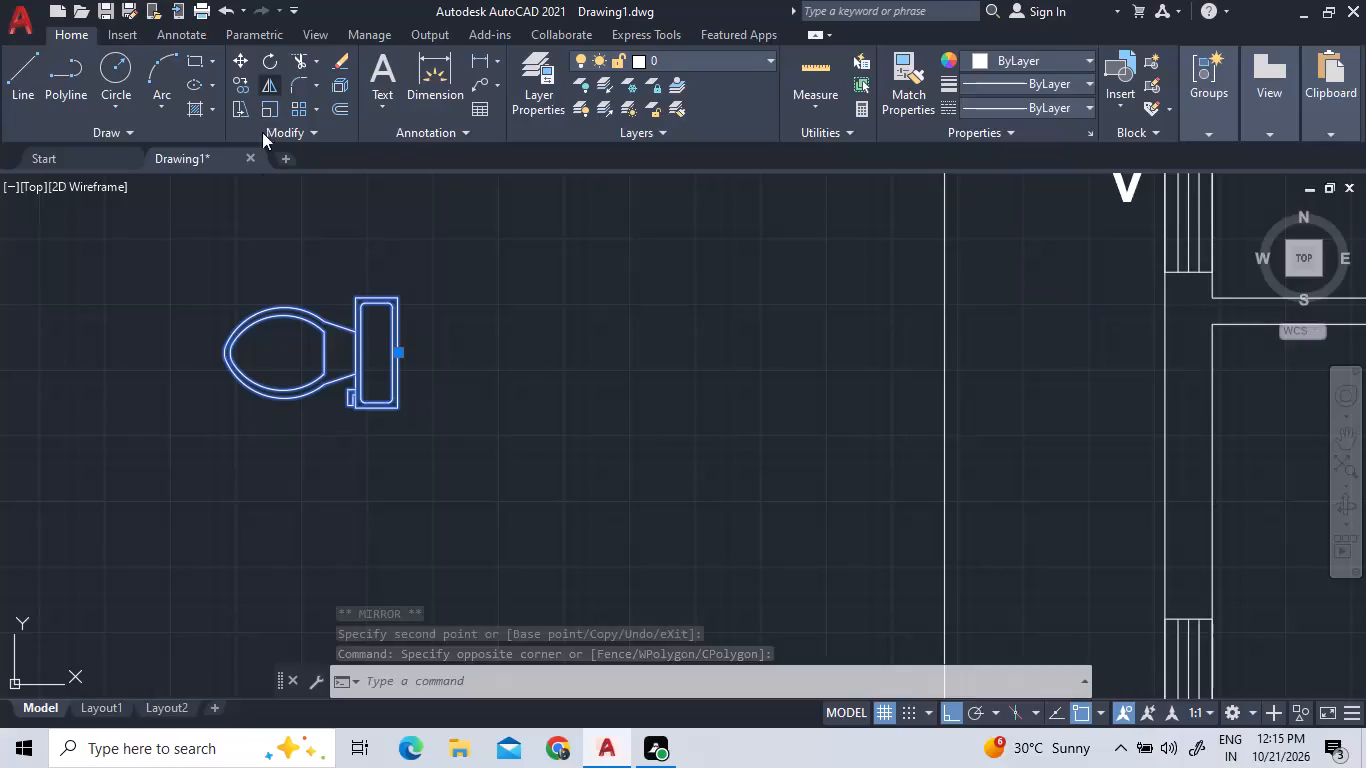
left_click(393, 413)
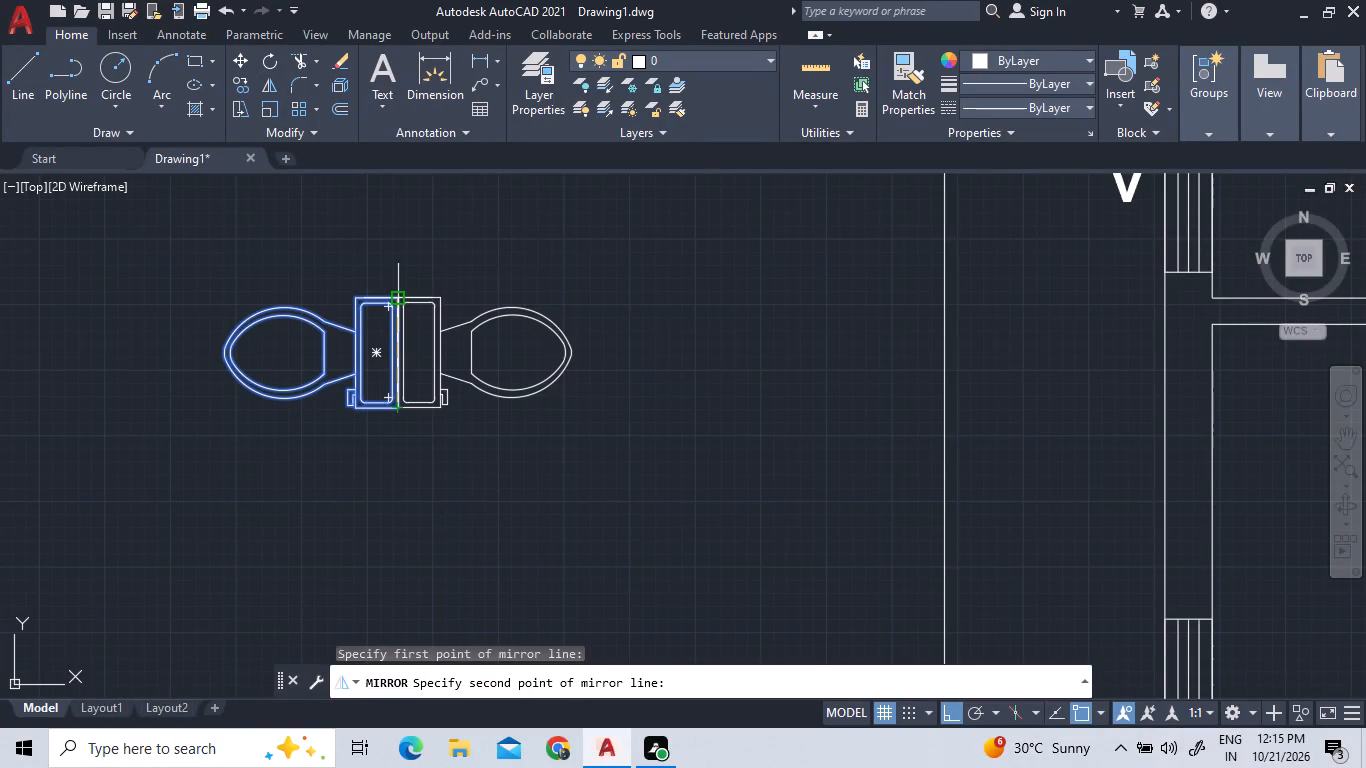
left_click(394, 299)
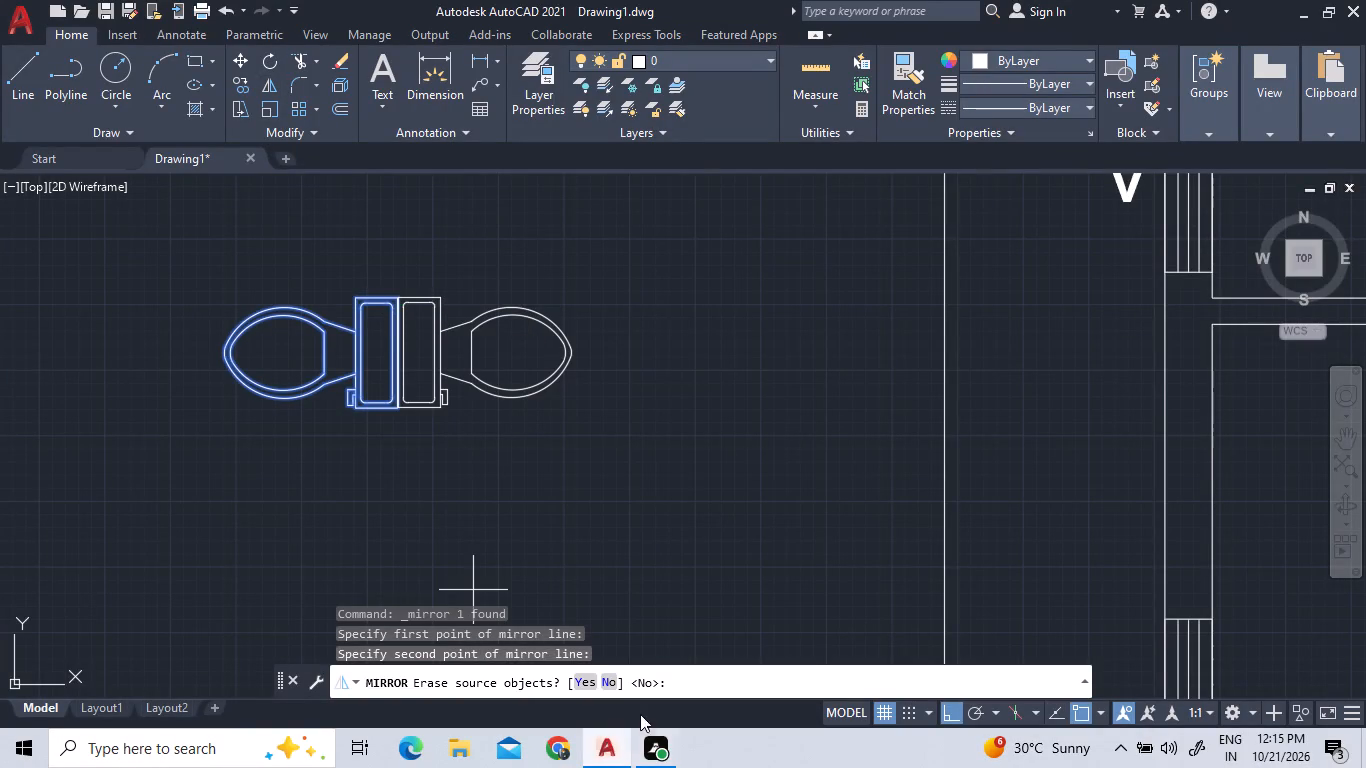
left_click(615, 687)
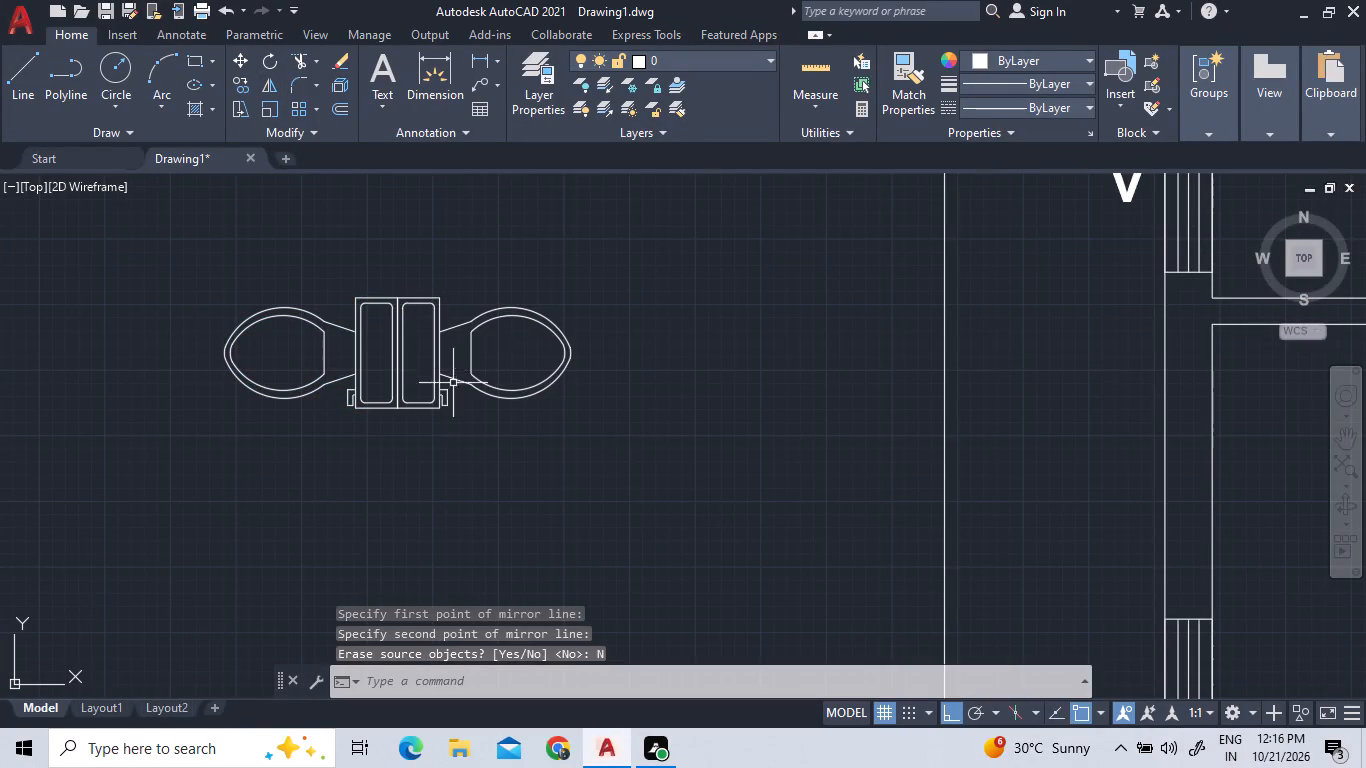
With Ortho off, copy the toilet facing the plan into the left unit's lower small room, with its tank against the window wall.
left_click_drag(482, 427, 465, 405)
left_click(418, 296)
right_click(422, 300)
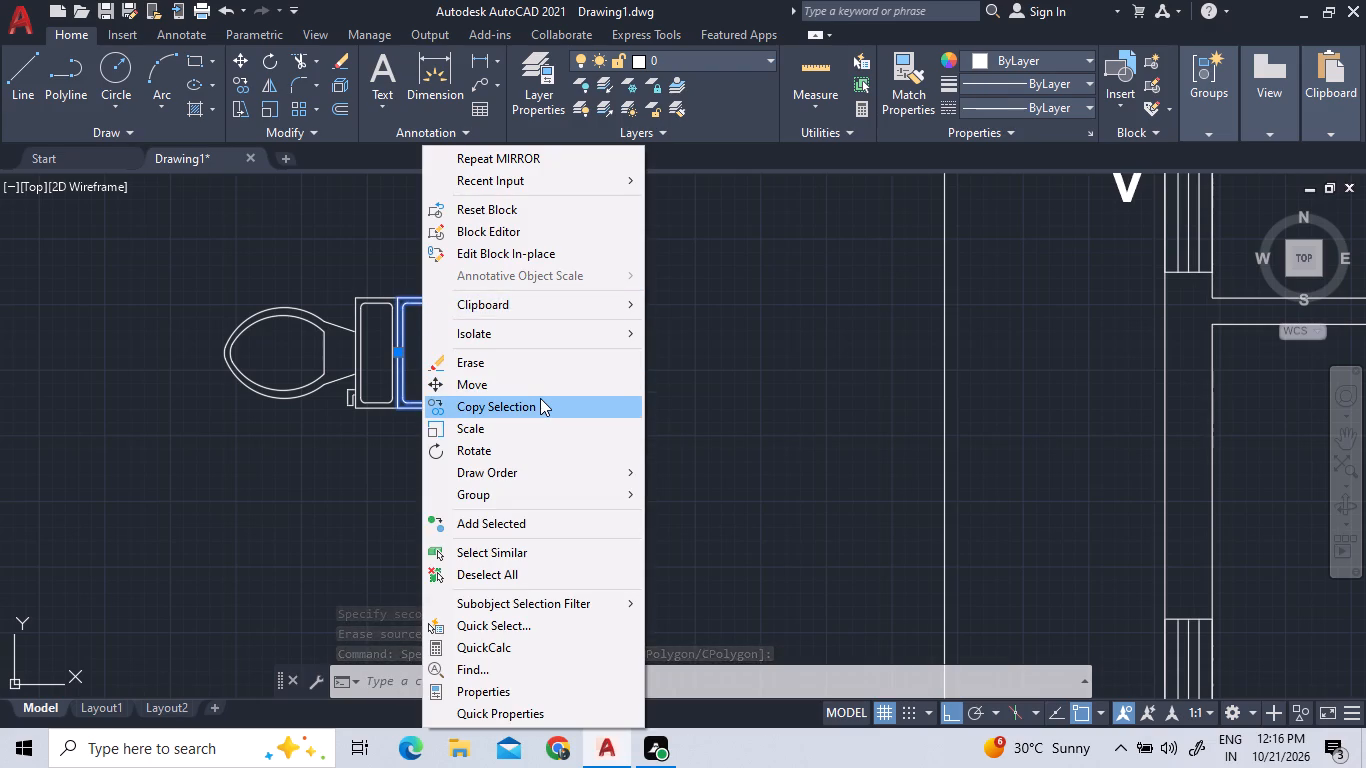
left_click(540, 398)
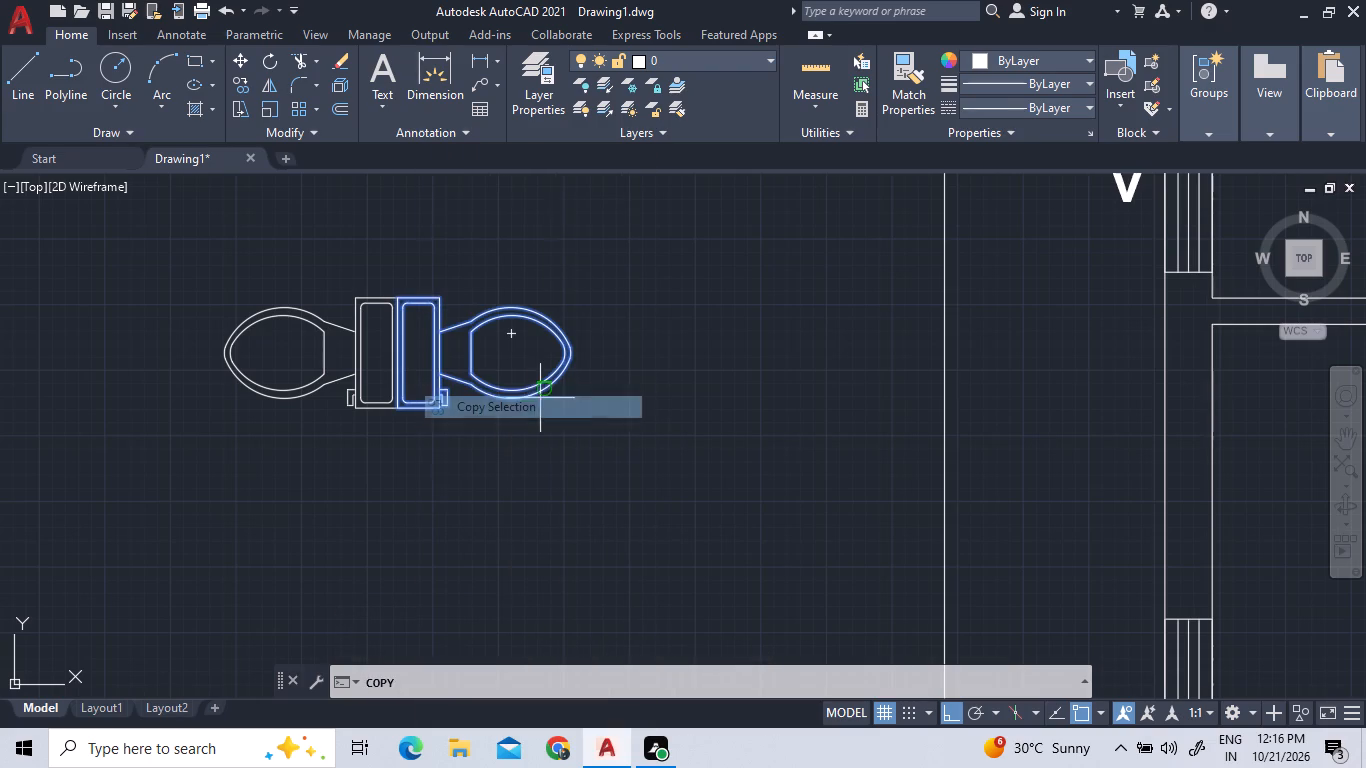
left_click(510, 332)
scroll(605, 428, "down", 3)
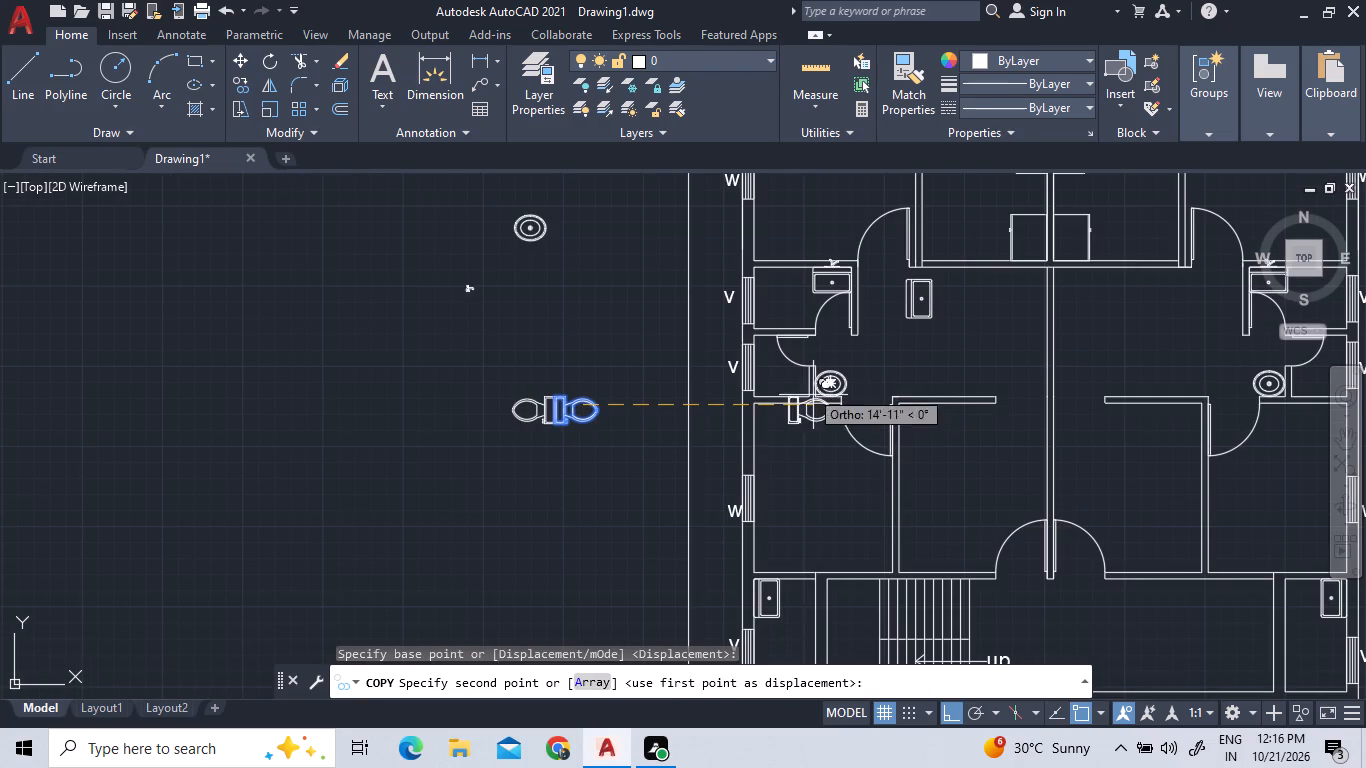
scroll(758, 415, "left", 2)
scroll(758, 415, "right", 3)
scroll(758, 415, "up", 1)
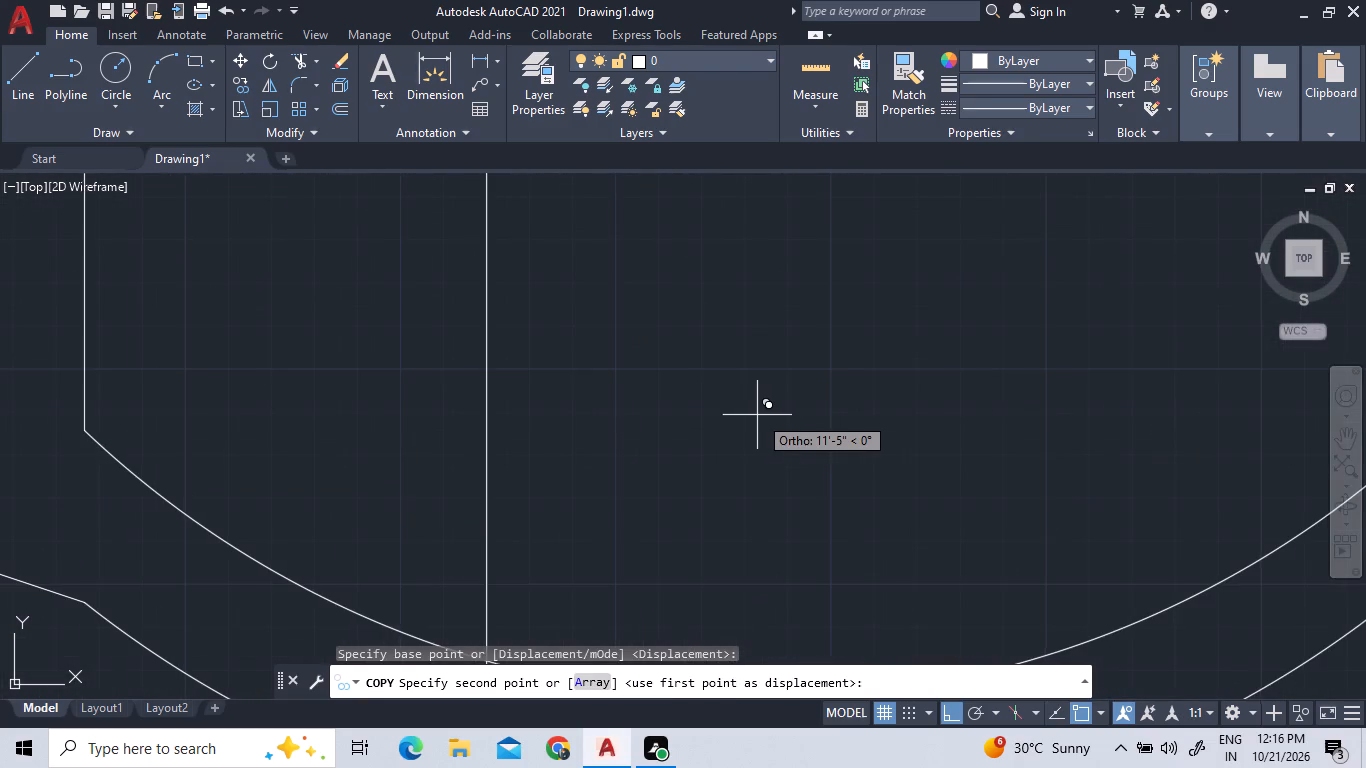
key("F8")
scroll(756, 420, "down", 7)
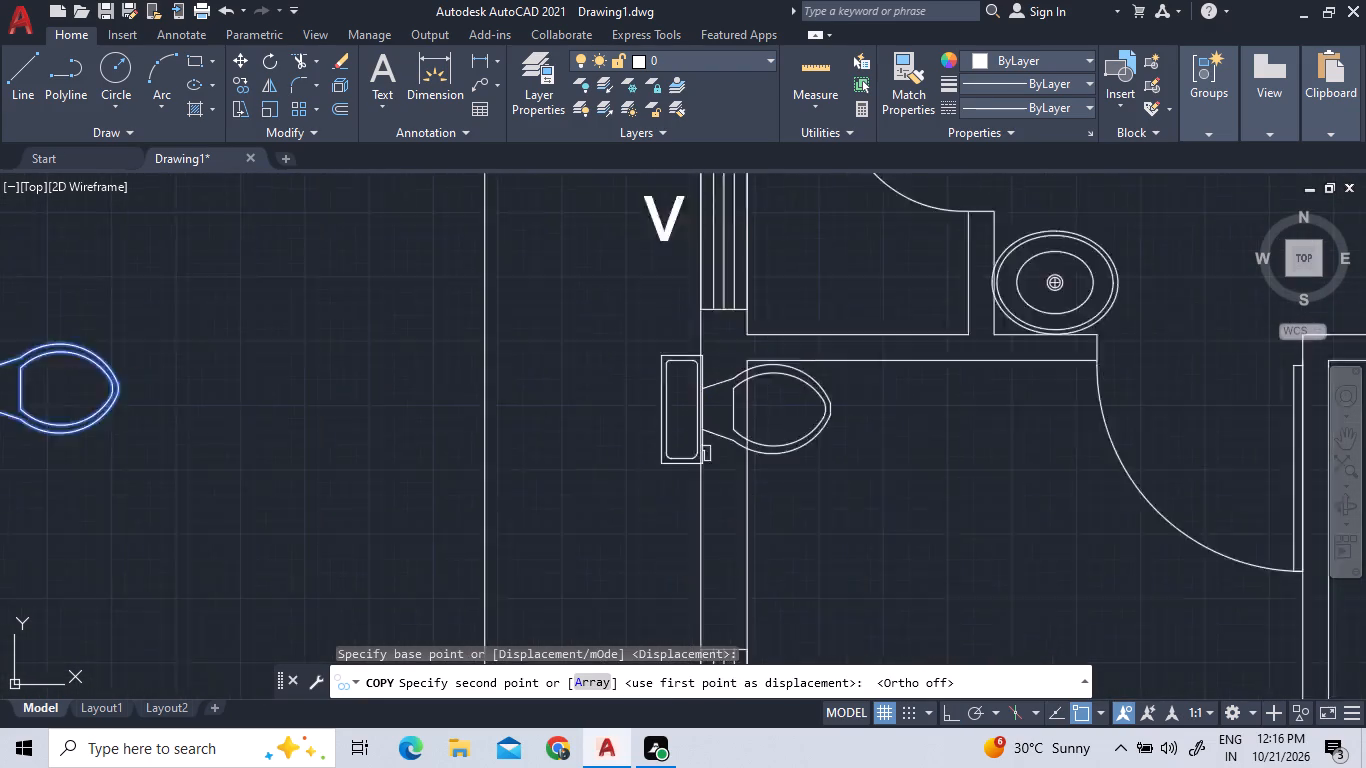
scroll(773, 388, "down", 1)
scroll(850, 274, "up", 3)
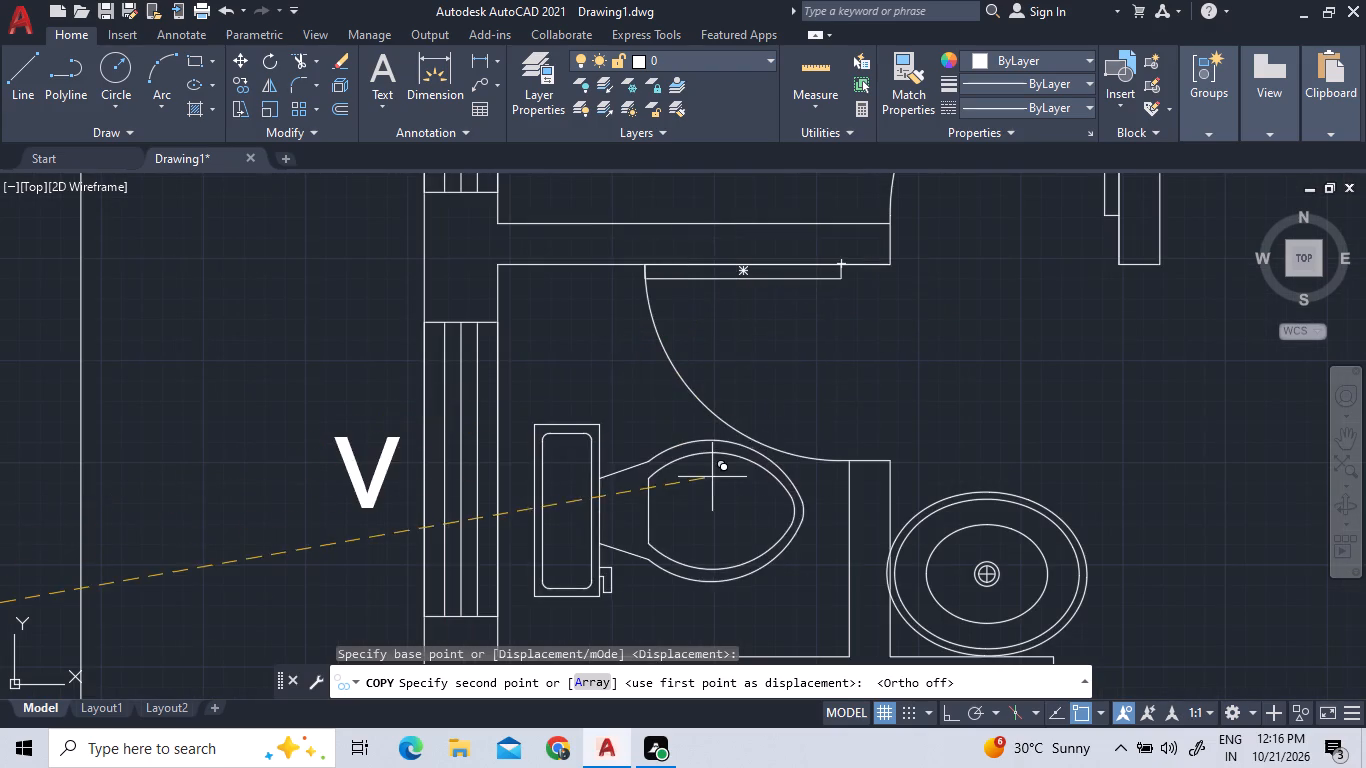
scroll(721, 448, "down", 1)
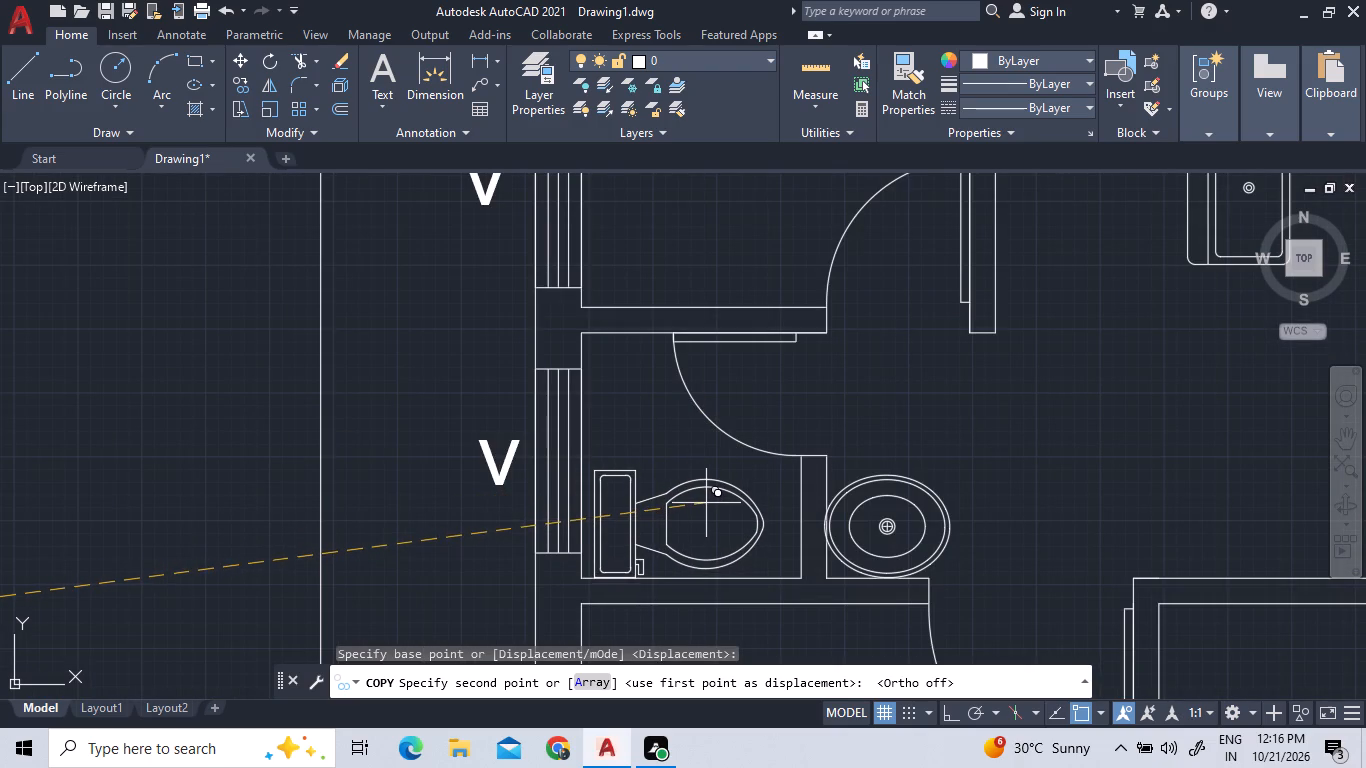
scroll(711, 489, "up", 1)
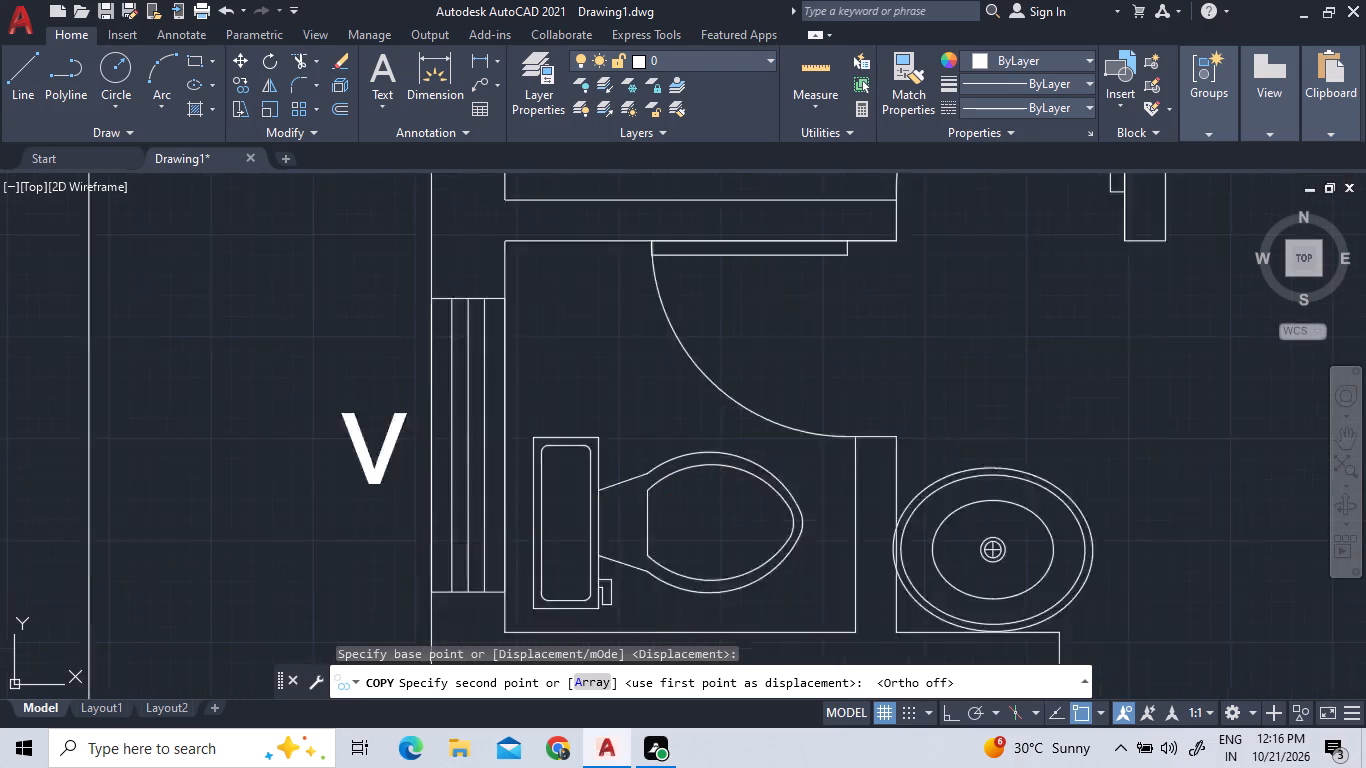
scroll(711, 489, "up", 1)
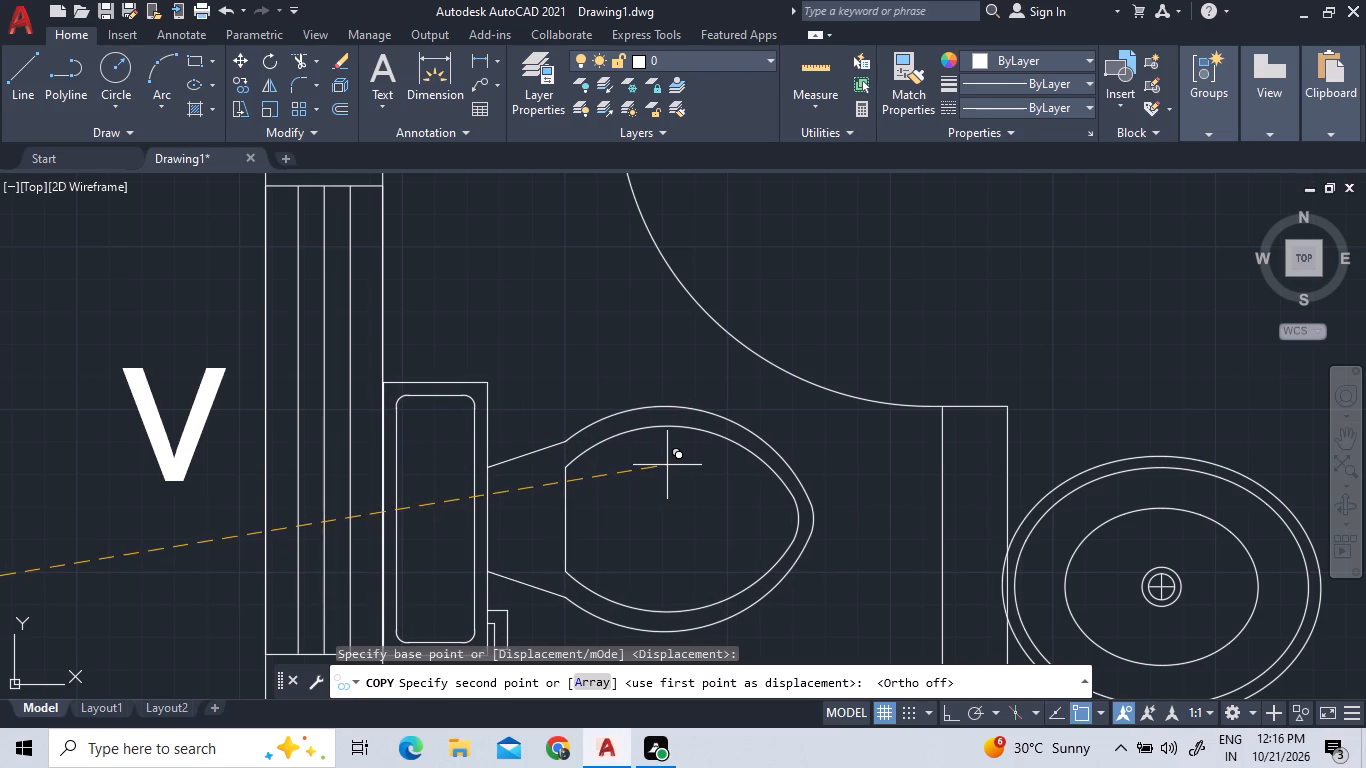
left_click(666, 464)
scroll(587, 317, "down", 6)
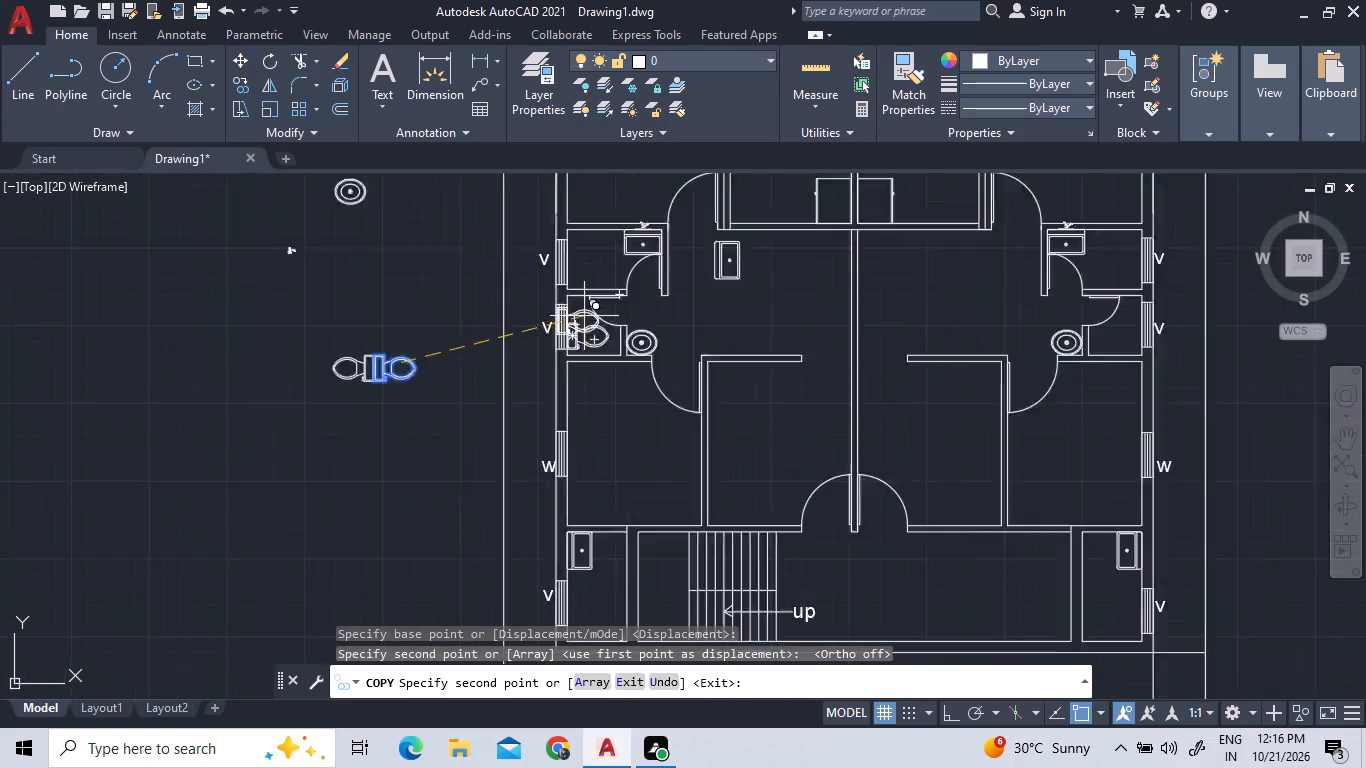
Copy the toilet into the left unit's small room beside the staircase, below its sink, with the tank against the window wall.
scroll(584, 316, "down", 1)
scroll(586, 448, "up", 3)
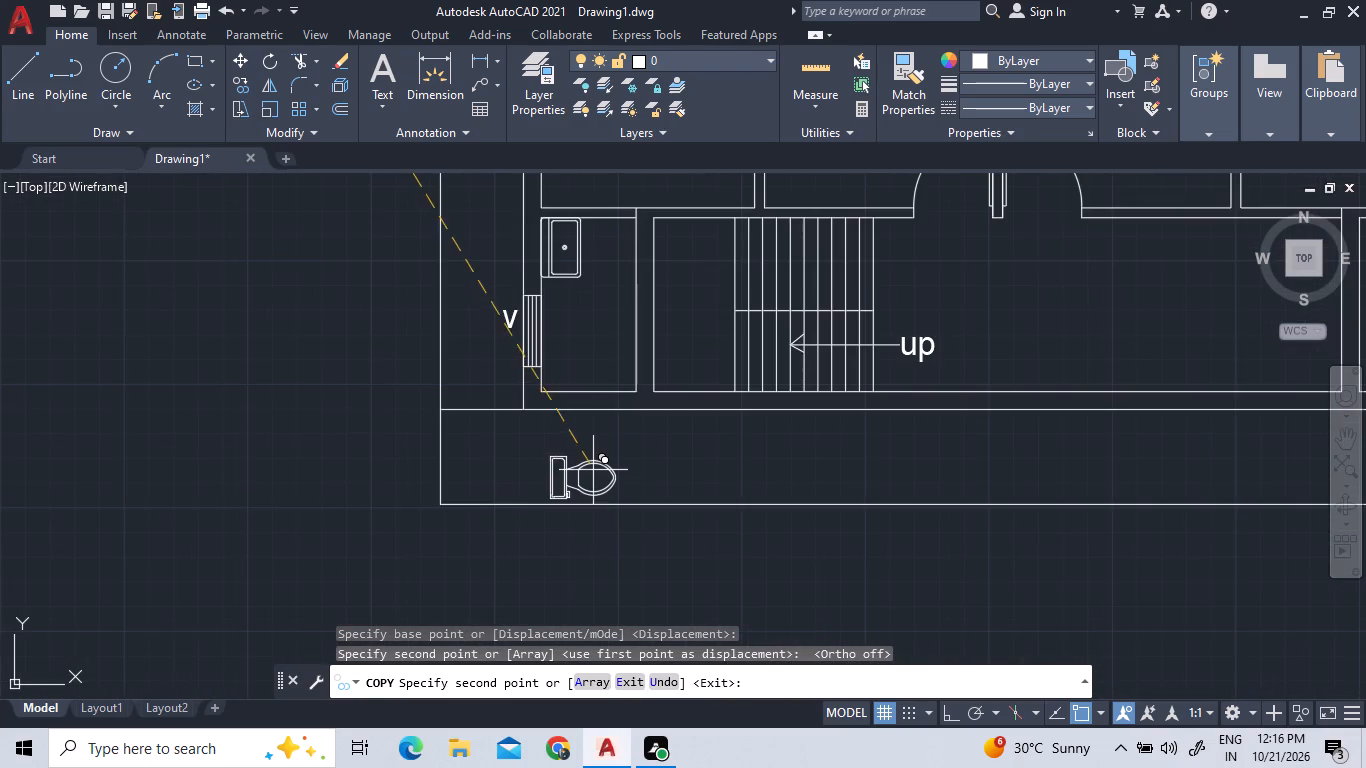
scroll(600, 454, "up", 1)
scroll(591, 258, "up", 3)
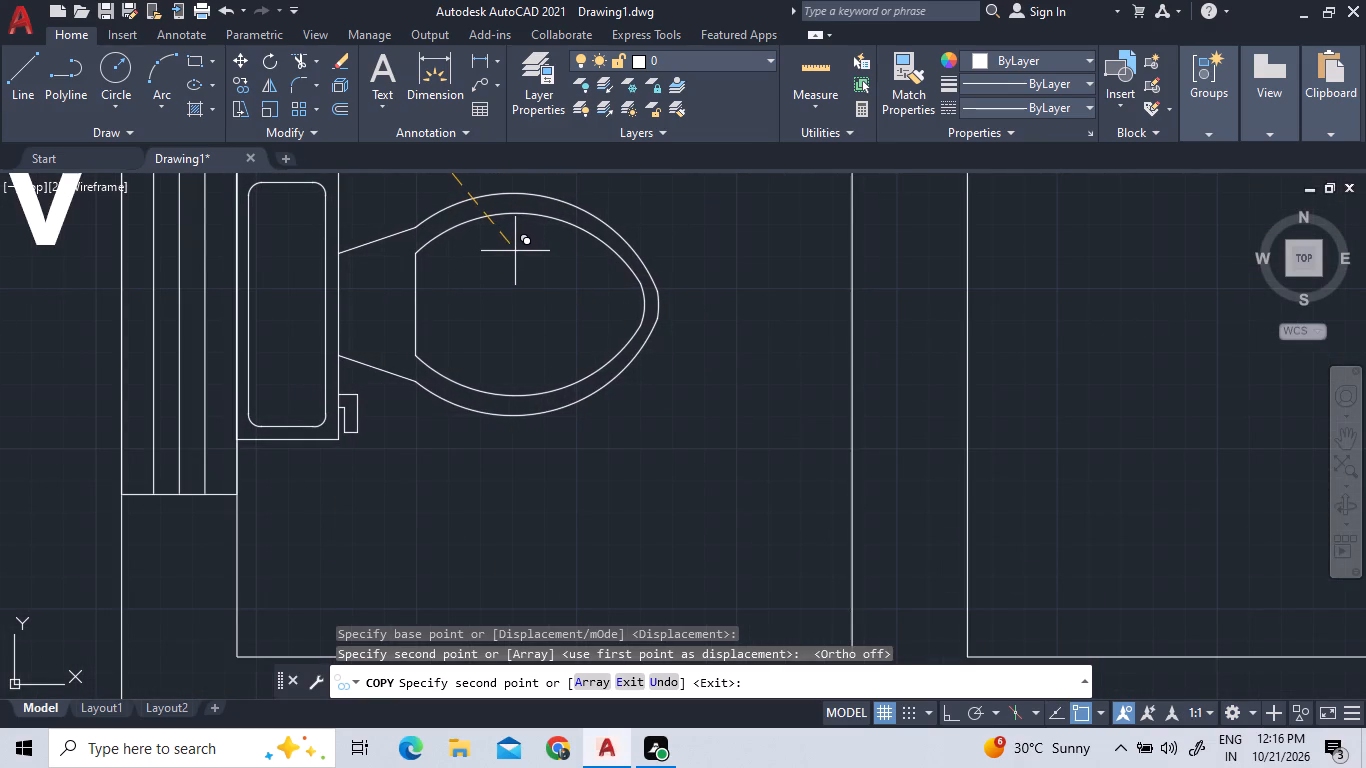
left_click(515, 251)
scroll(627, 341, "down", 13)
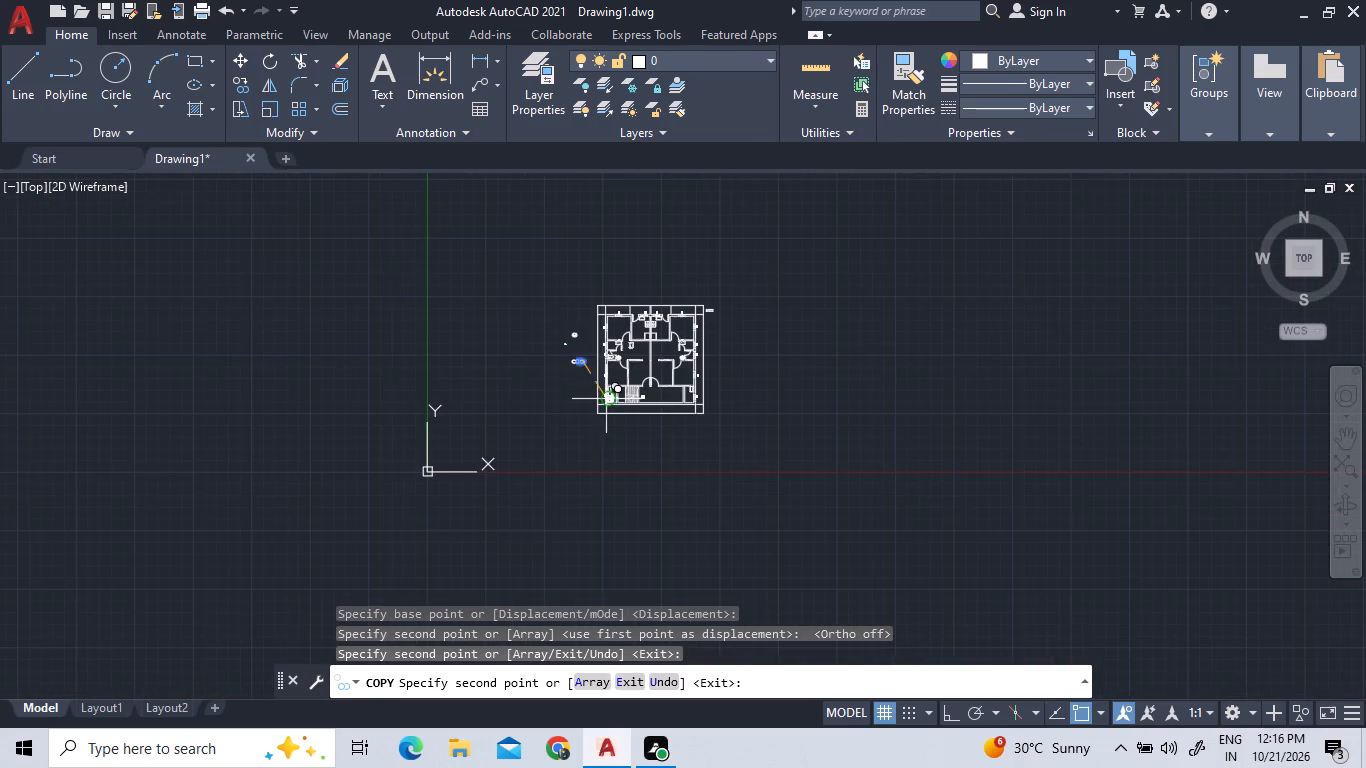
right_click(472, 342)
left_click(491, 348)
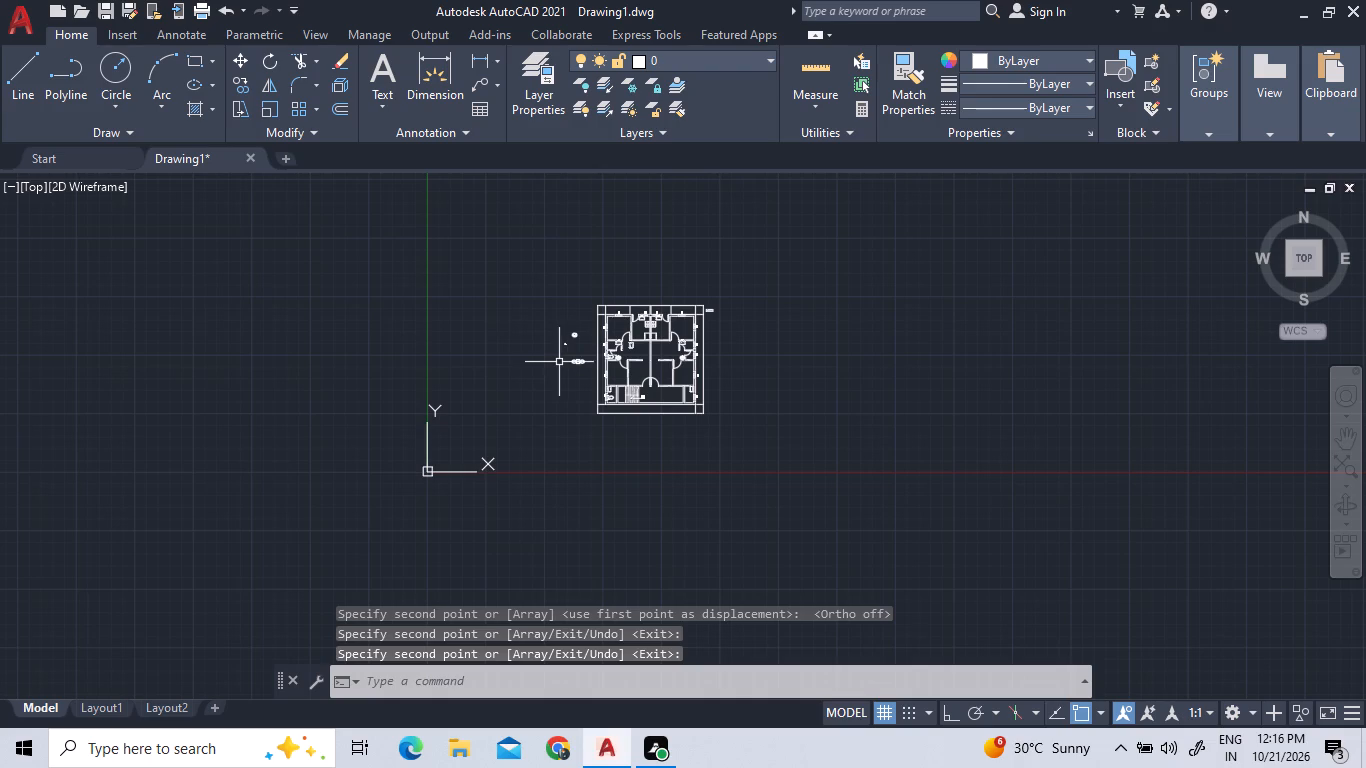
Move the toilet facing away from the plan into the right unit's bottom corner room, below the sink, with its tank against the window wall.
scroll(574, 359, "up", 8)
left_click(642, 481)
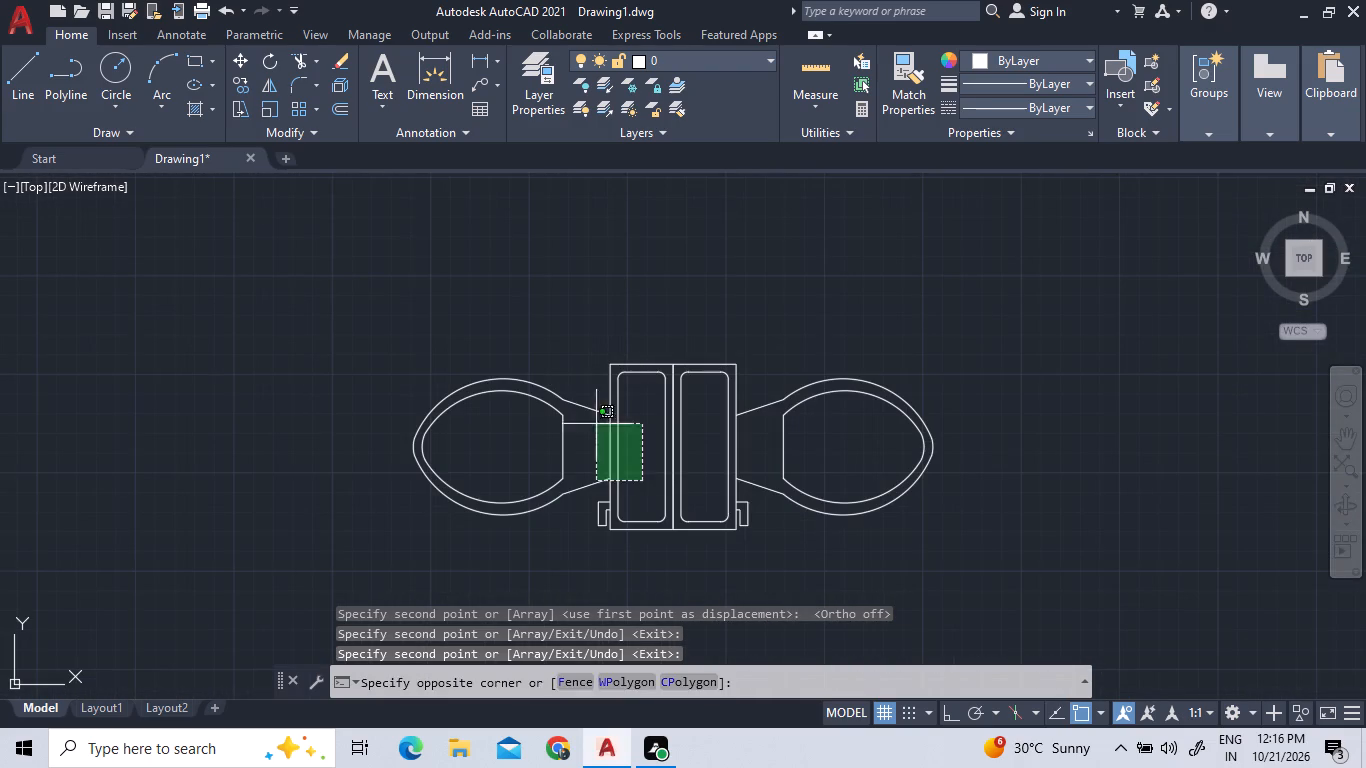
left_click(571, 403)
right_click(553, 372)
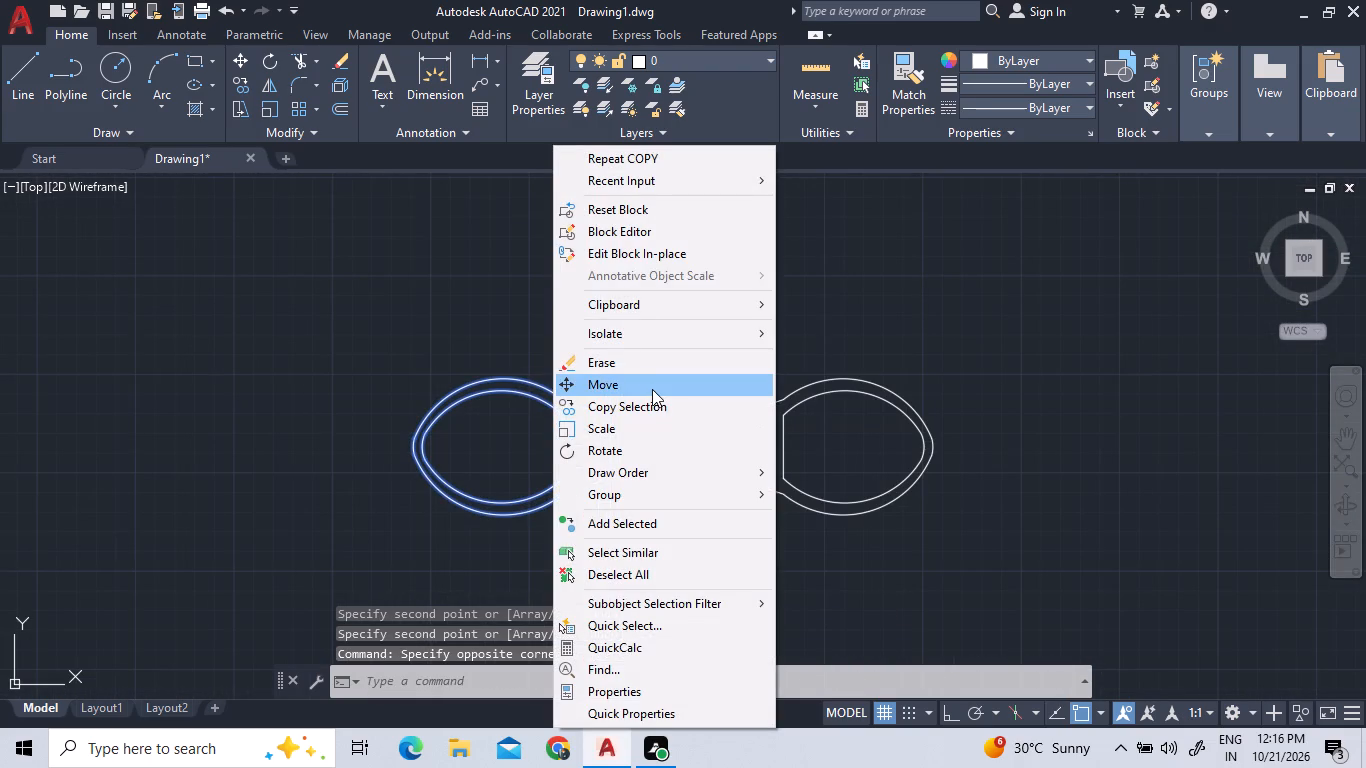
left_click(652, 389)
left_click(650, 389)
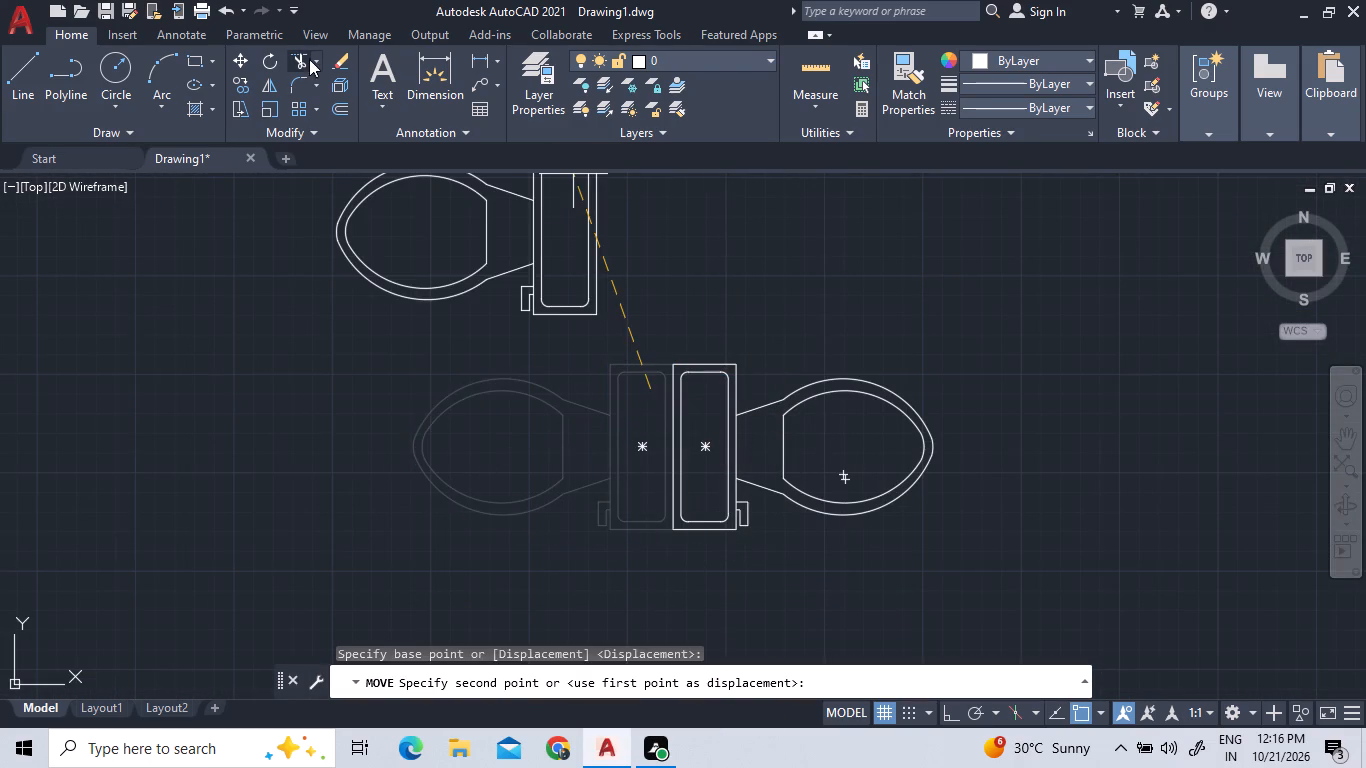
scroll(308, 59, "down", 3)
scroll(496, 358, "down", 8)
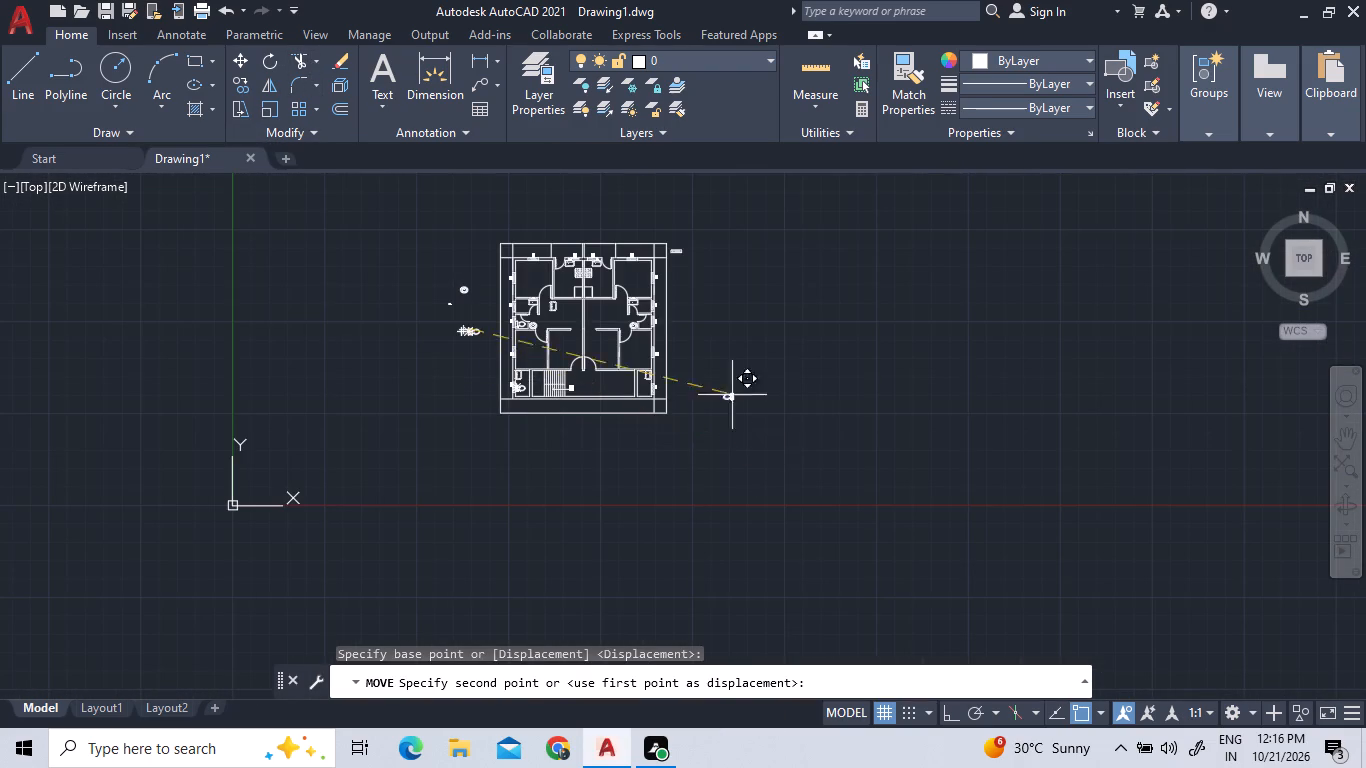
scroll(608, 360, "up", 6)
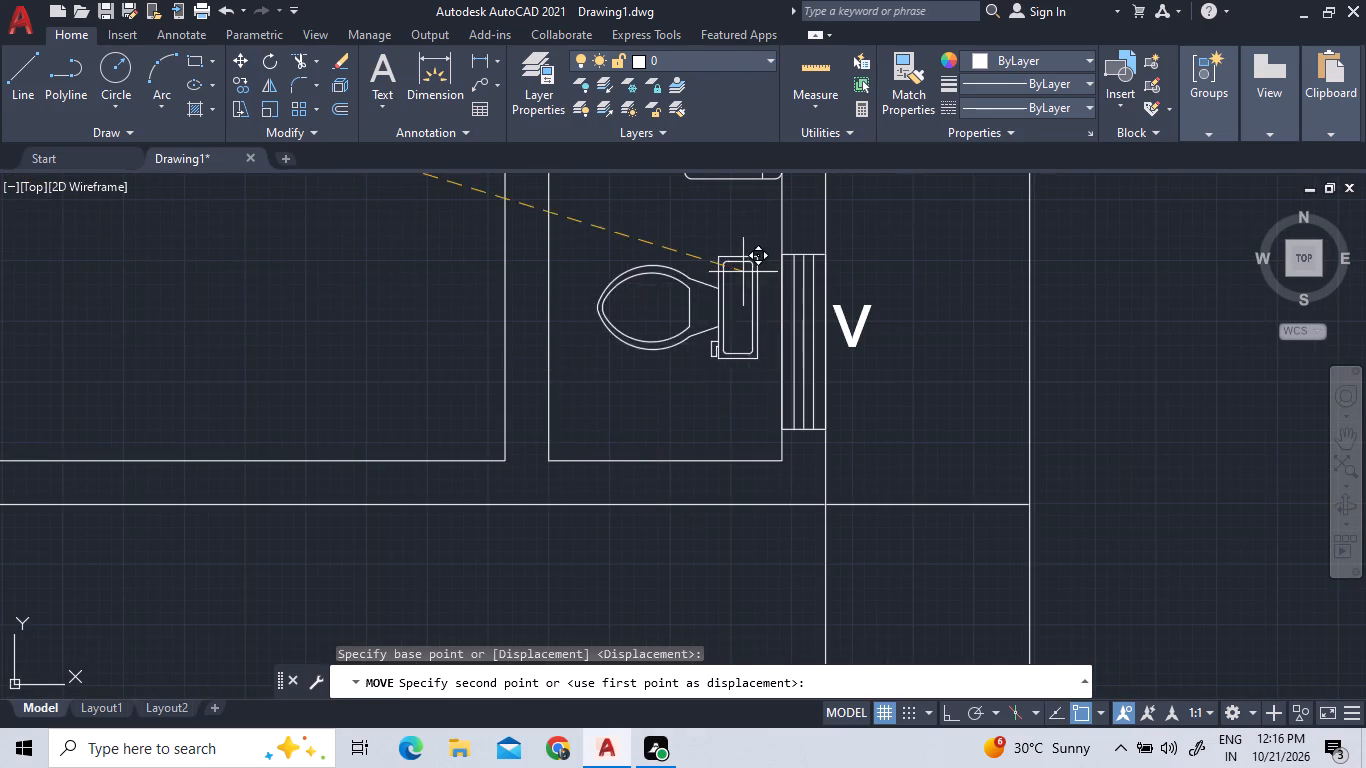
scroll(771, 302, "up", 4)
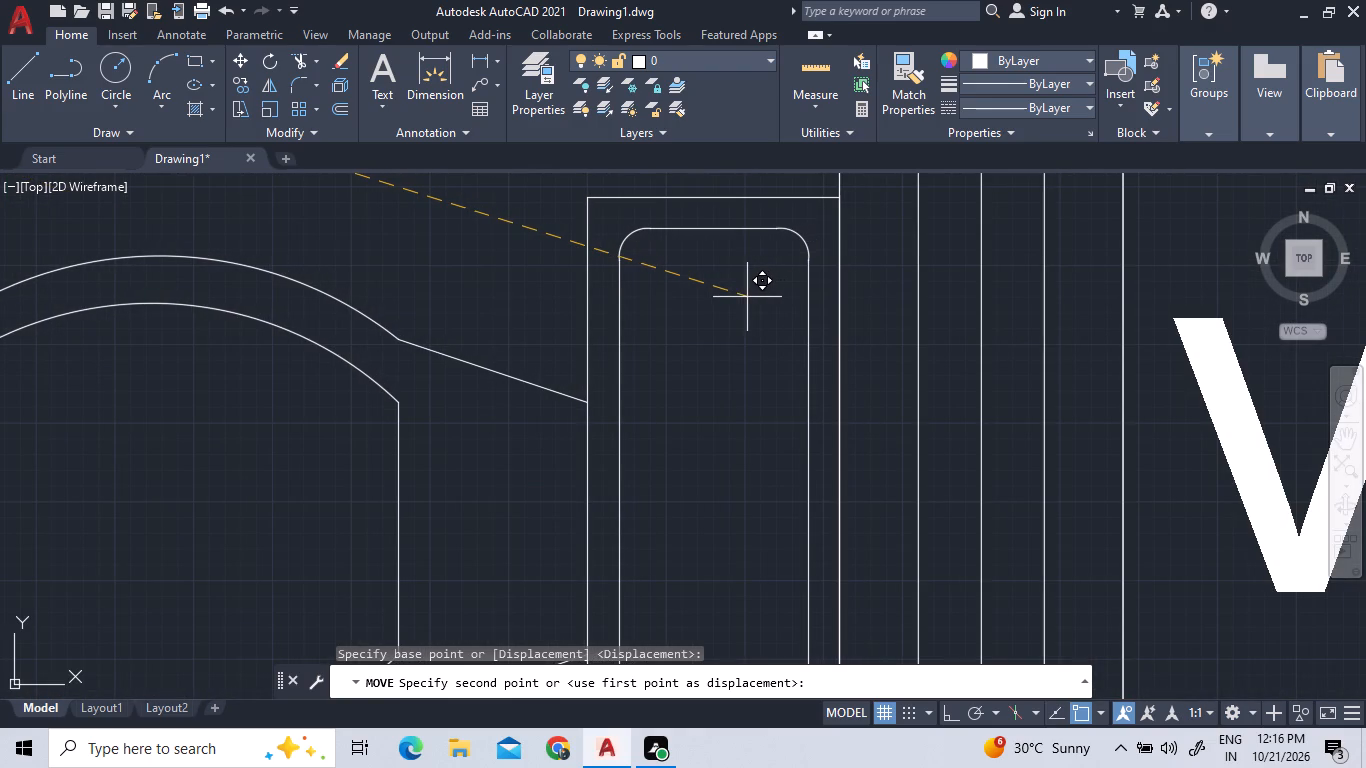
left_click(747, 297)
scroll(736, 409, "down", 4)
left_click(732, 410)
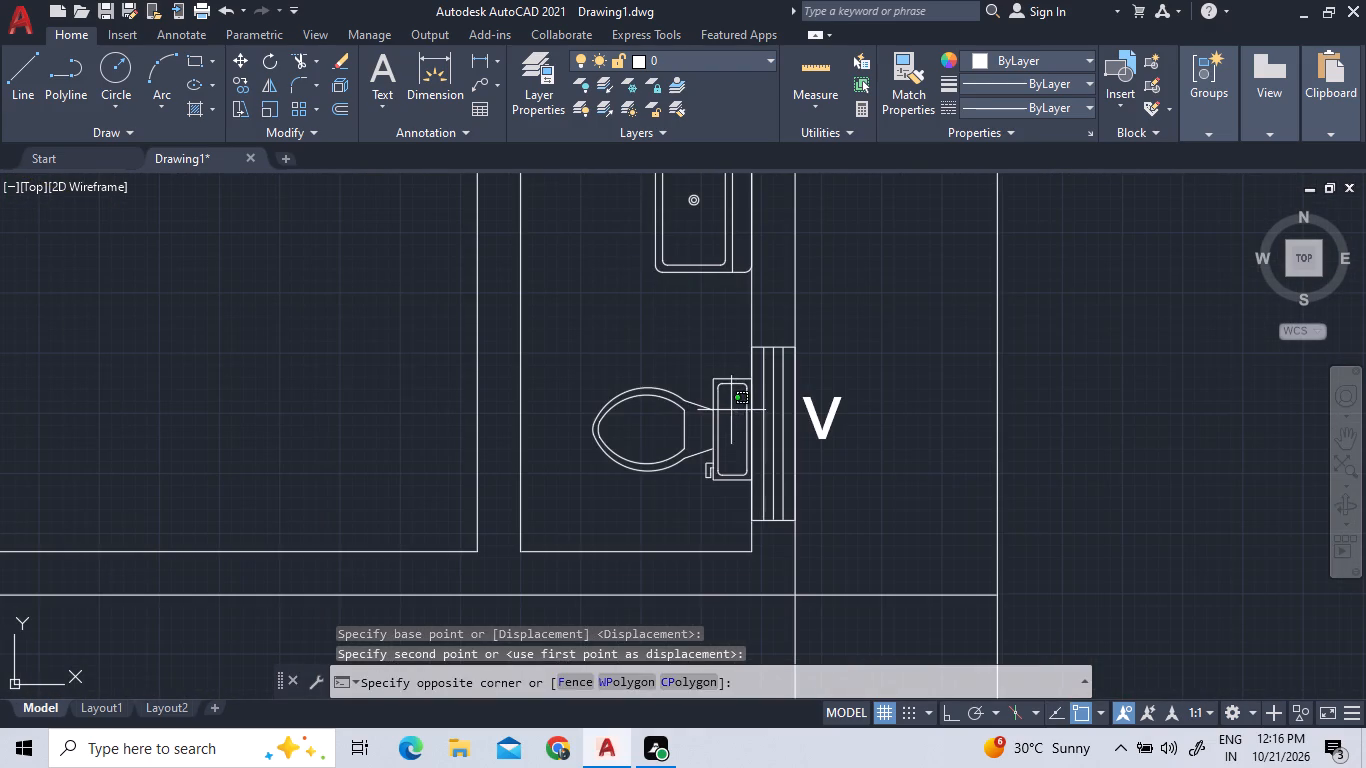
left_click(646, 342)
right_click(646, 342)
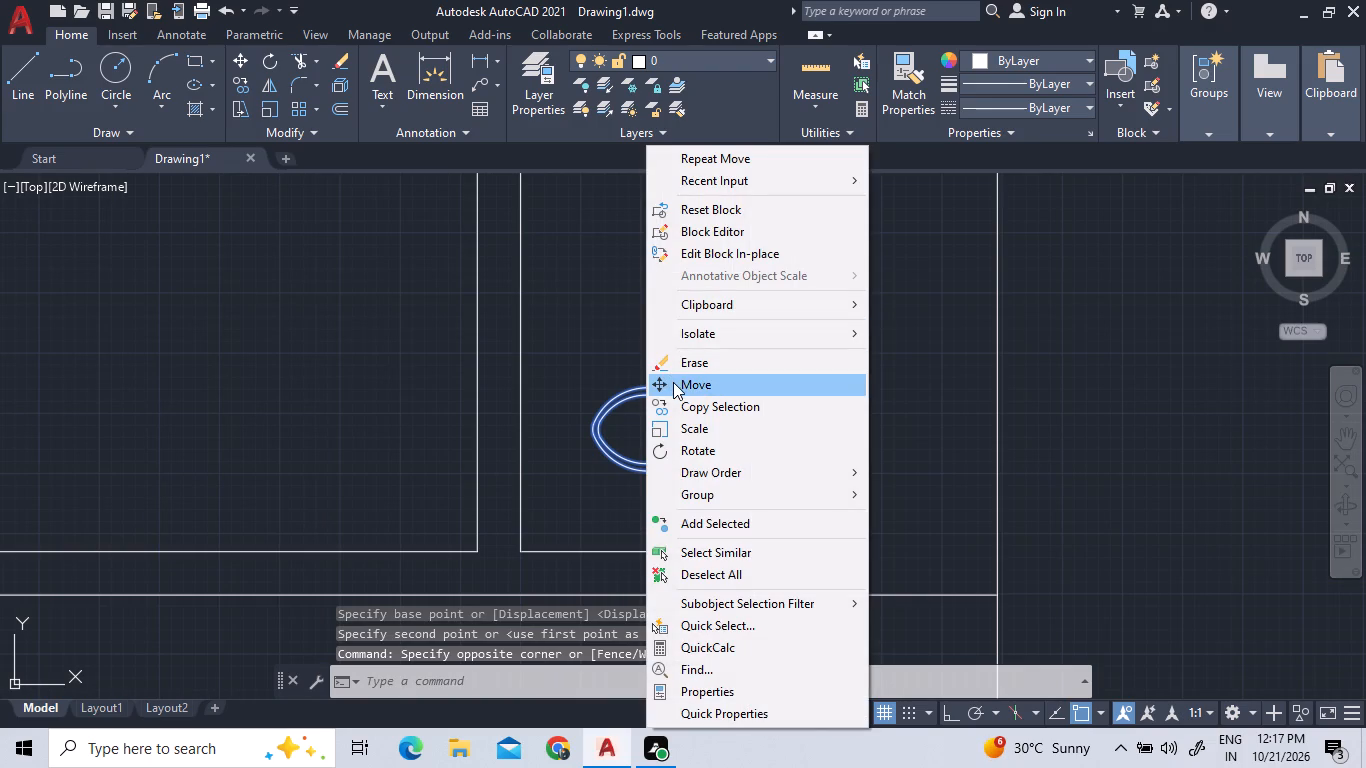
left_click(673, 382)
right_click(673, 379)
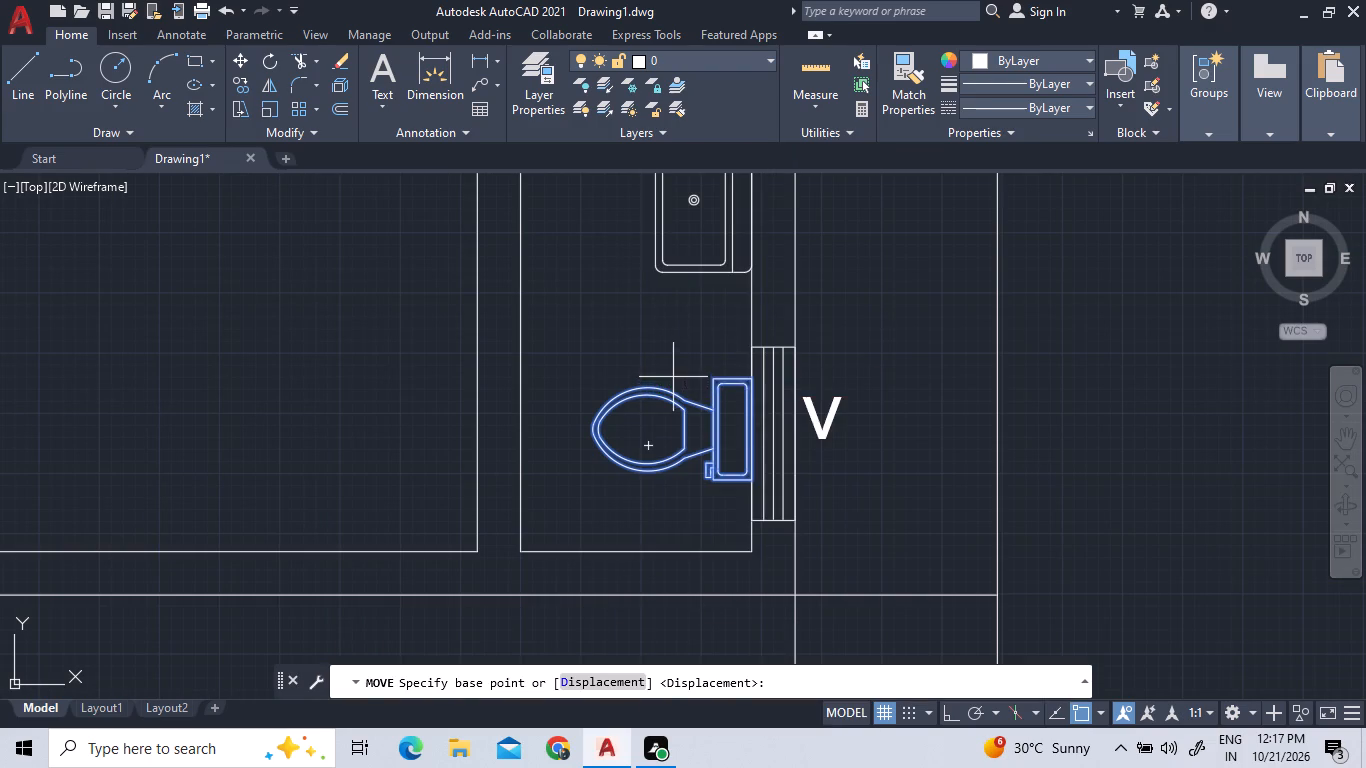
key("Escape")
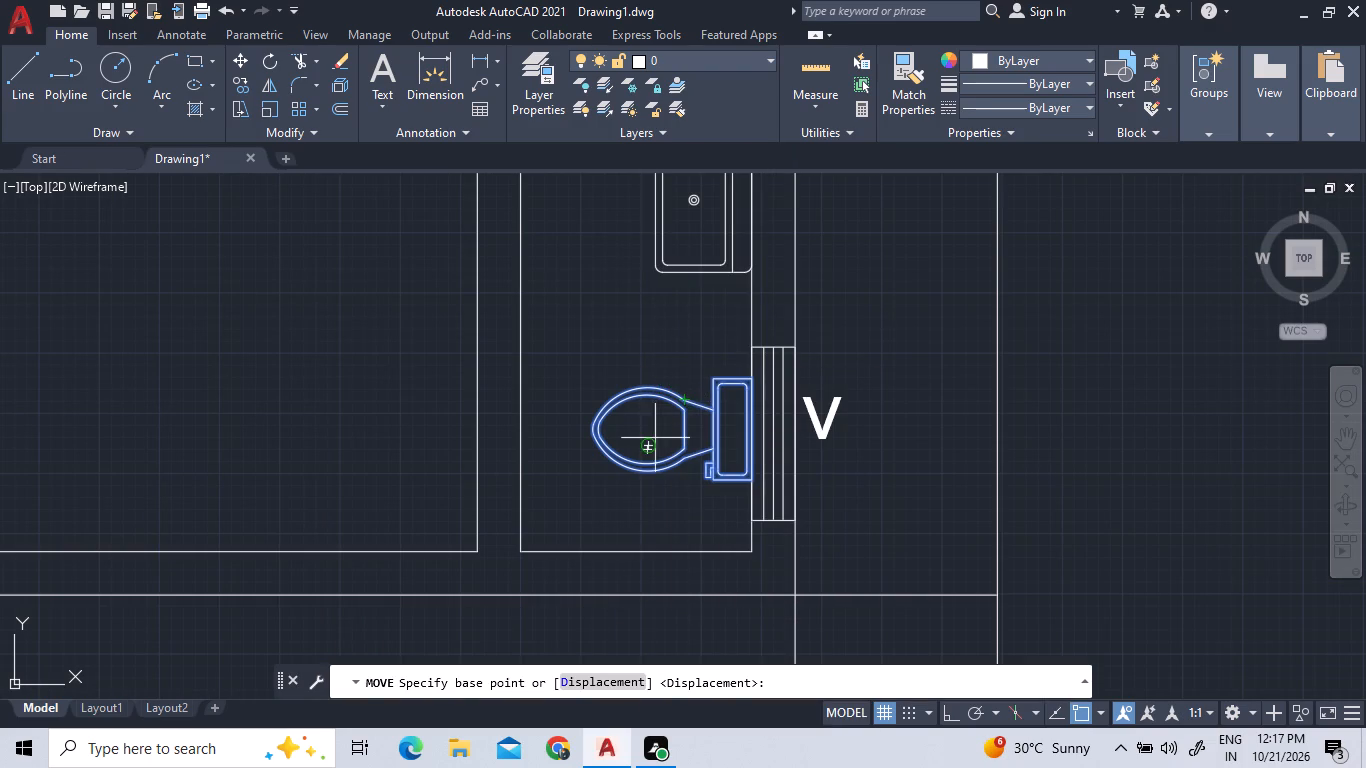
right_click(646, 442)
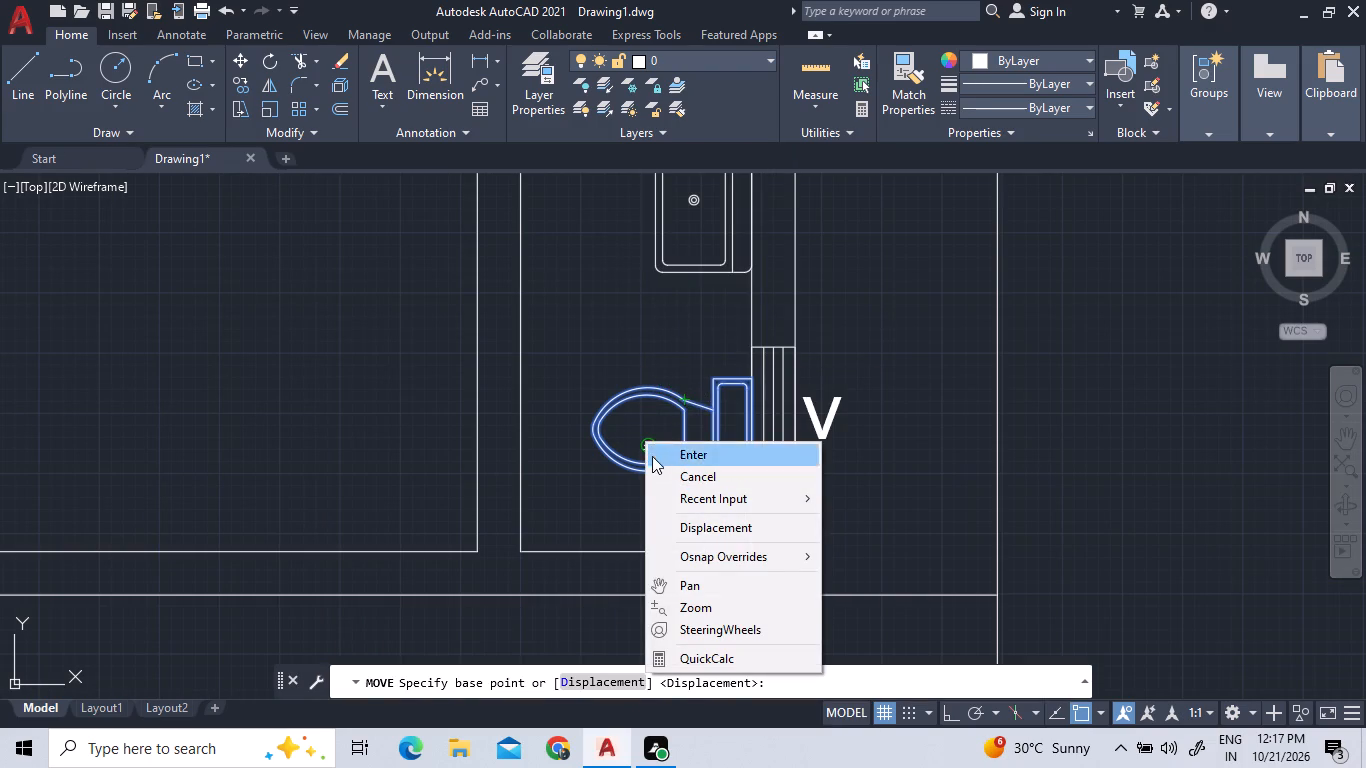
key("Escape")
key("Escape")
Copy the right unit's bottom corner toilet up into the small room beside the oval washbasin, with its tank against the window wall.
left_click(641, 397)
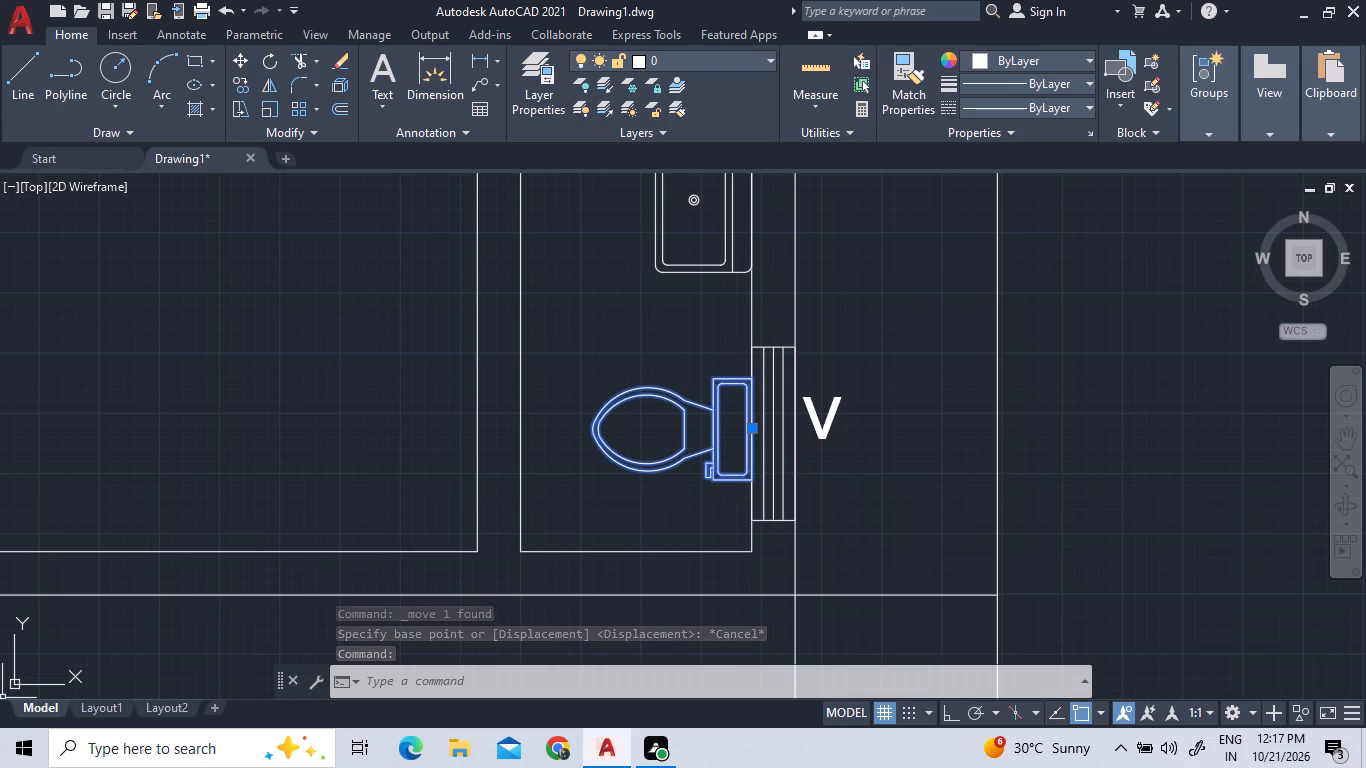
right_click(678, 383)
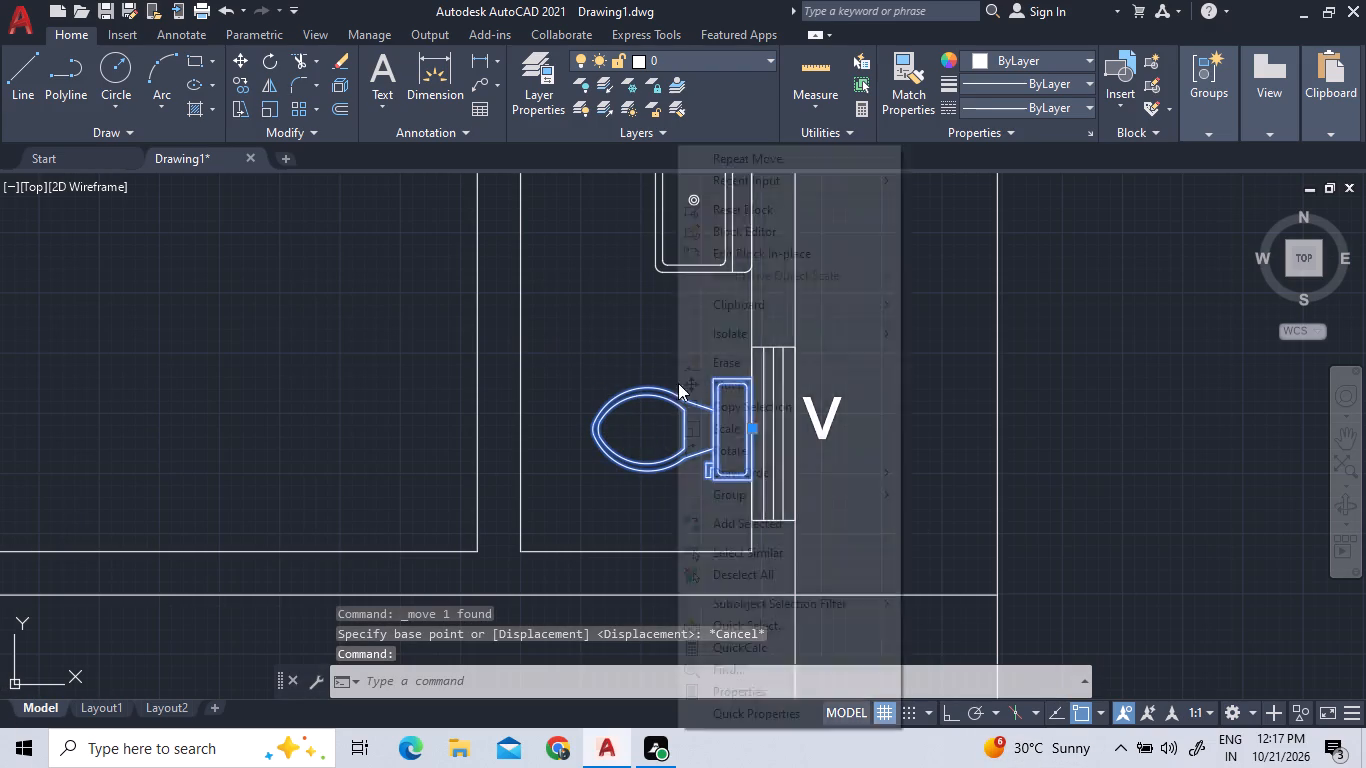
left_click(712, 406)
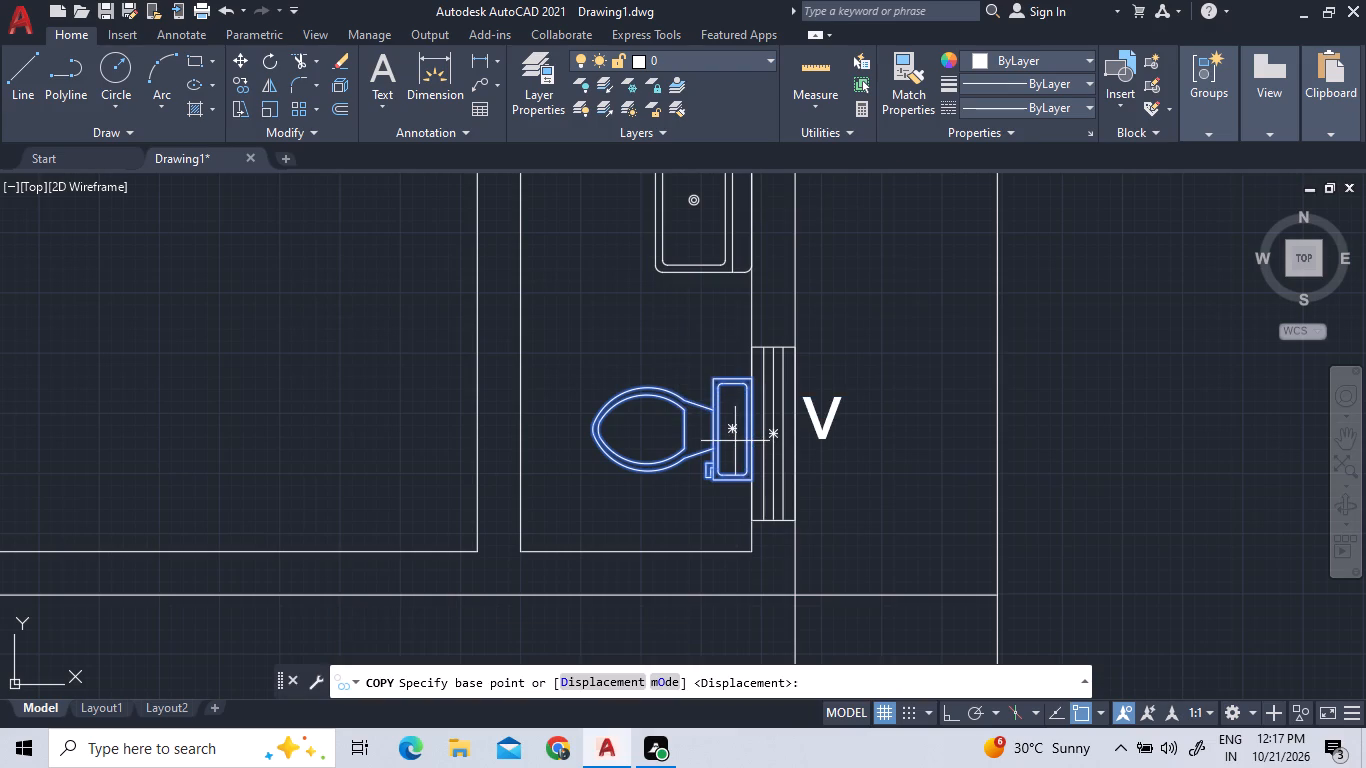
left_click(733, 435)
scroll(733, 530, "down", 3)
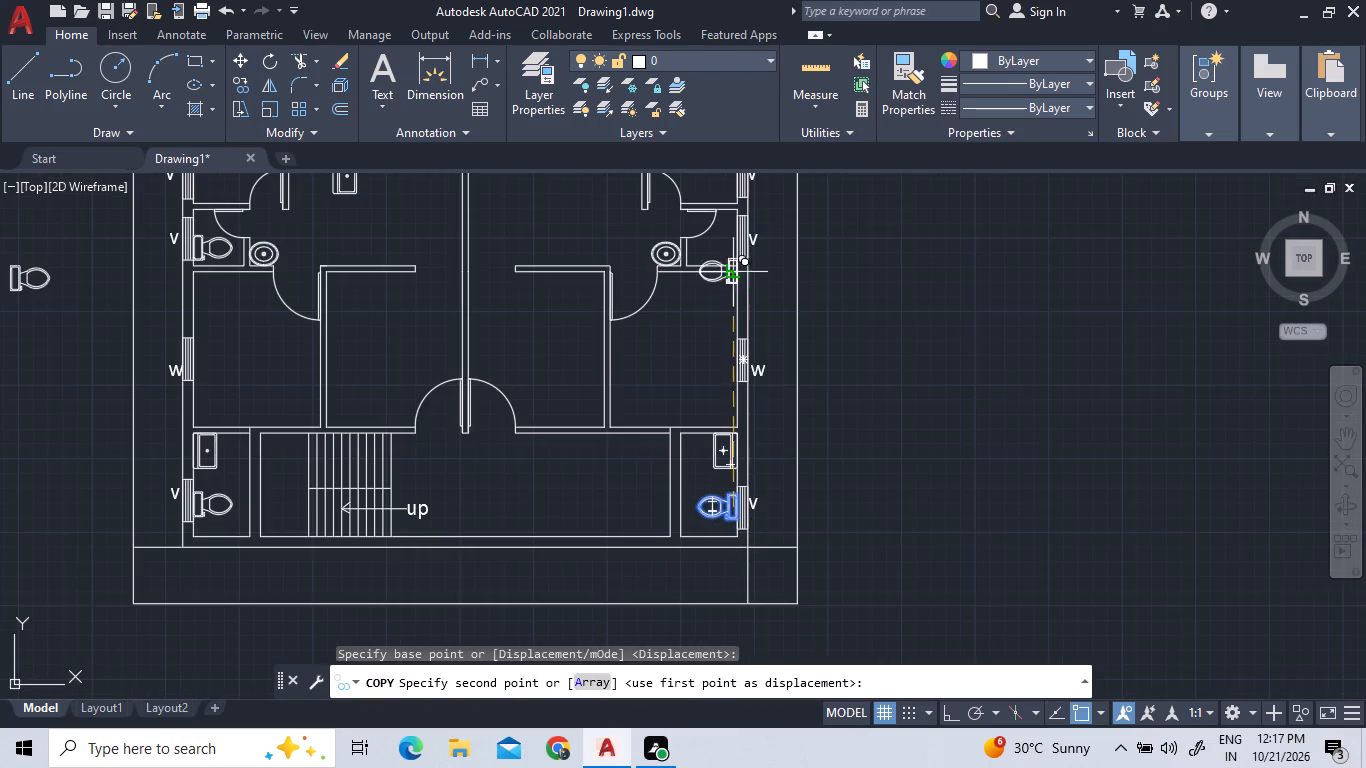
scroll(715, 199, "up", 3)
scroll(785, 385, "up", 2)
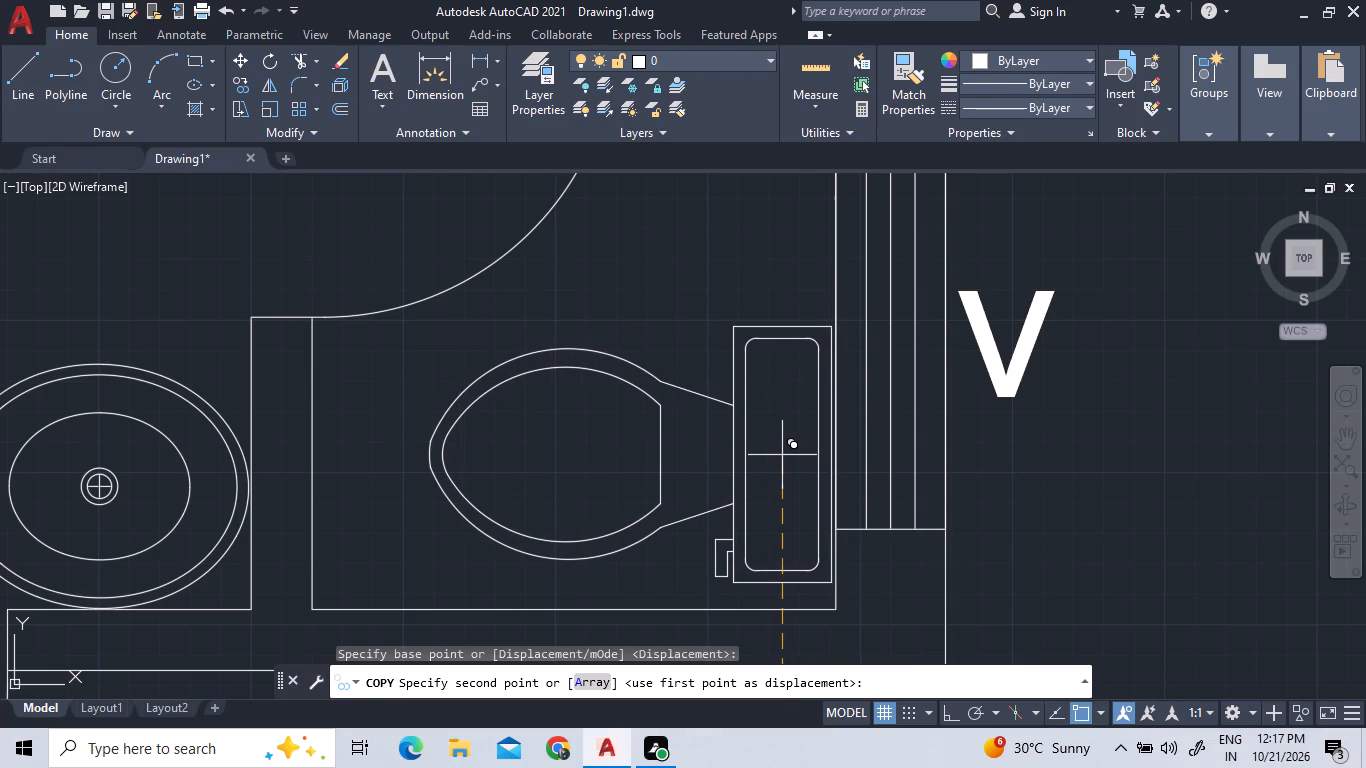
left_click(785, 457)
scroll(786, 456, "down", 5)
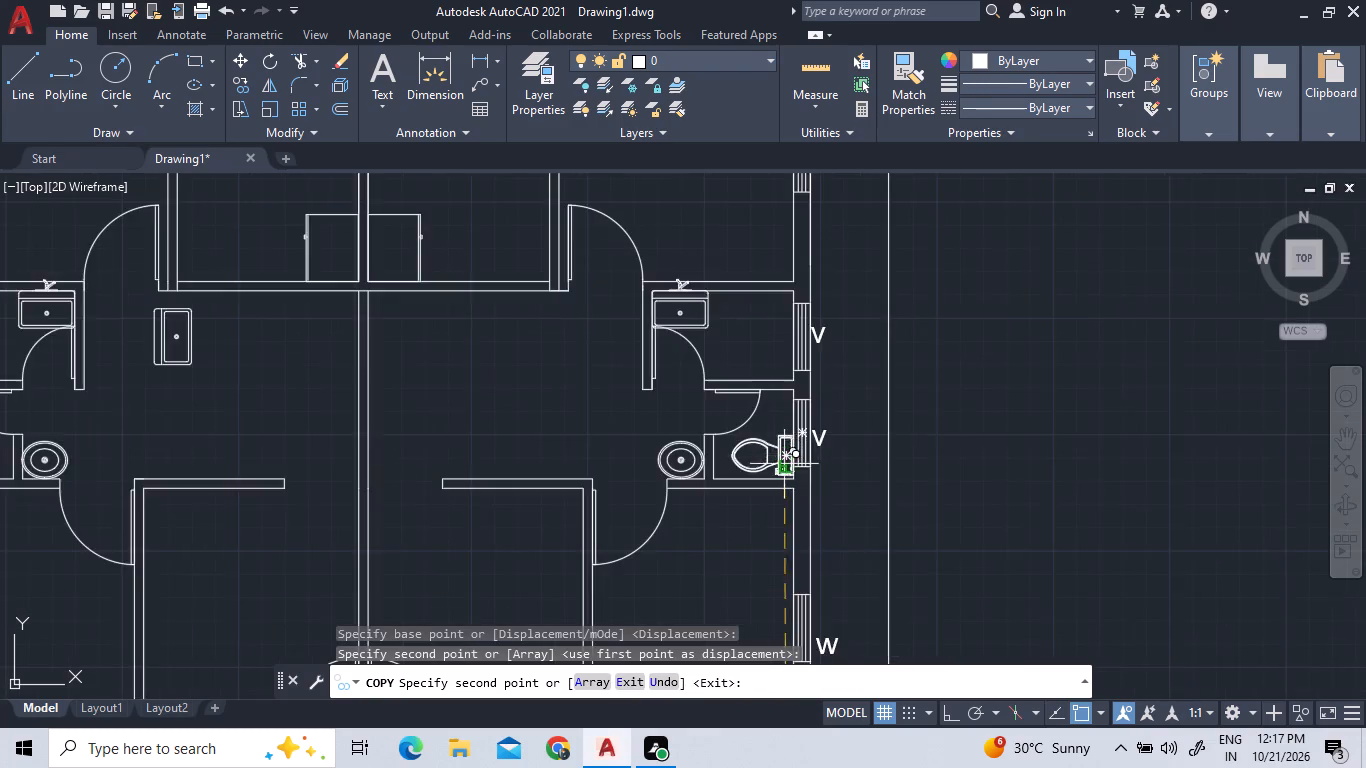
scroll(780, 473, "down", 2)
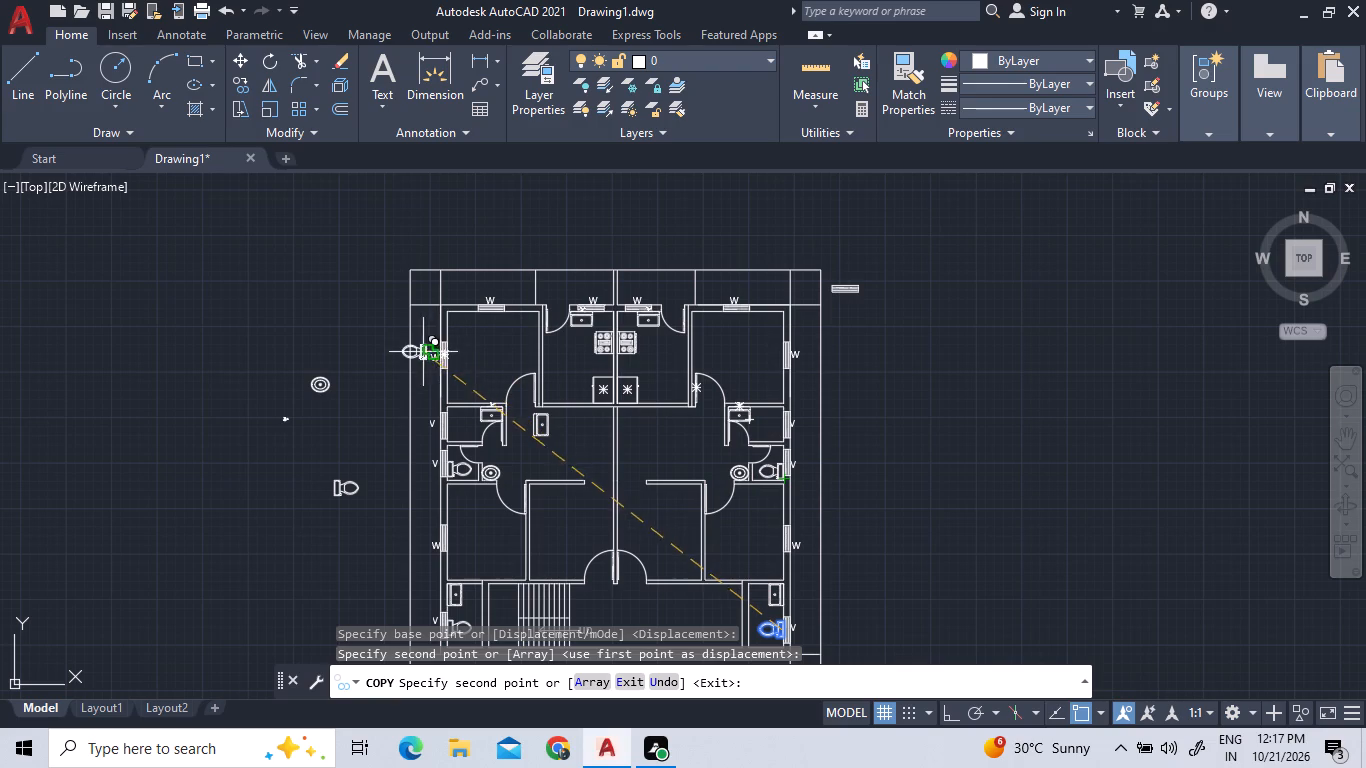
right_click(192, 303)
left_click(232, 322)
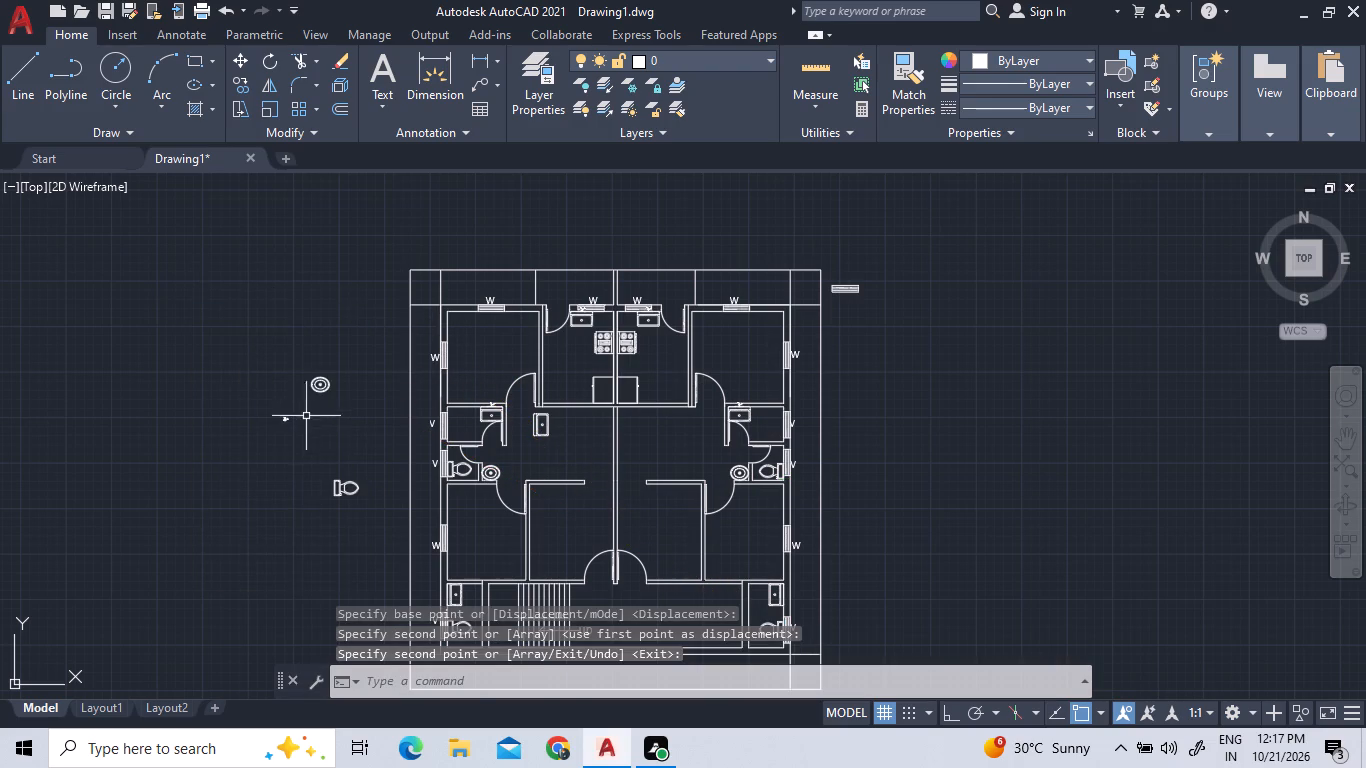
With Ortho on, rotate the faucet beside the plan 180° about the corner of its base, so it hangs upside down.
scroll(295, 426, "up", 7)
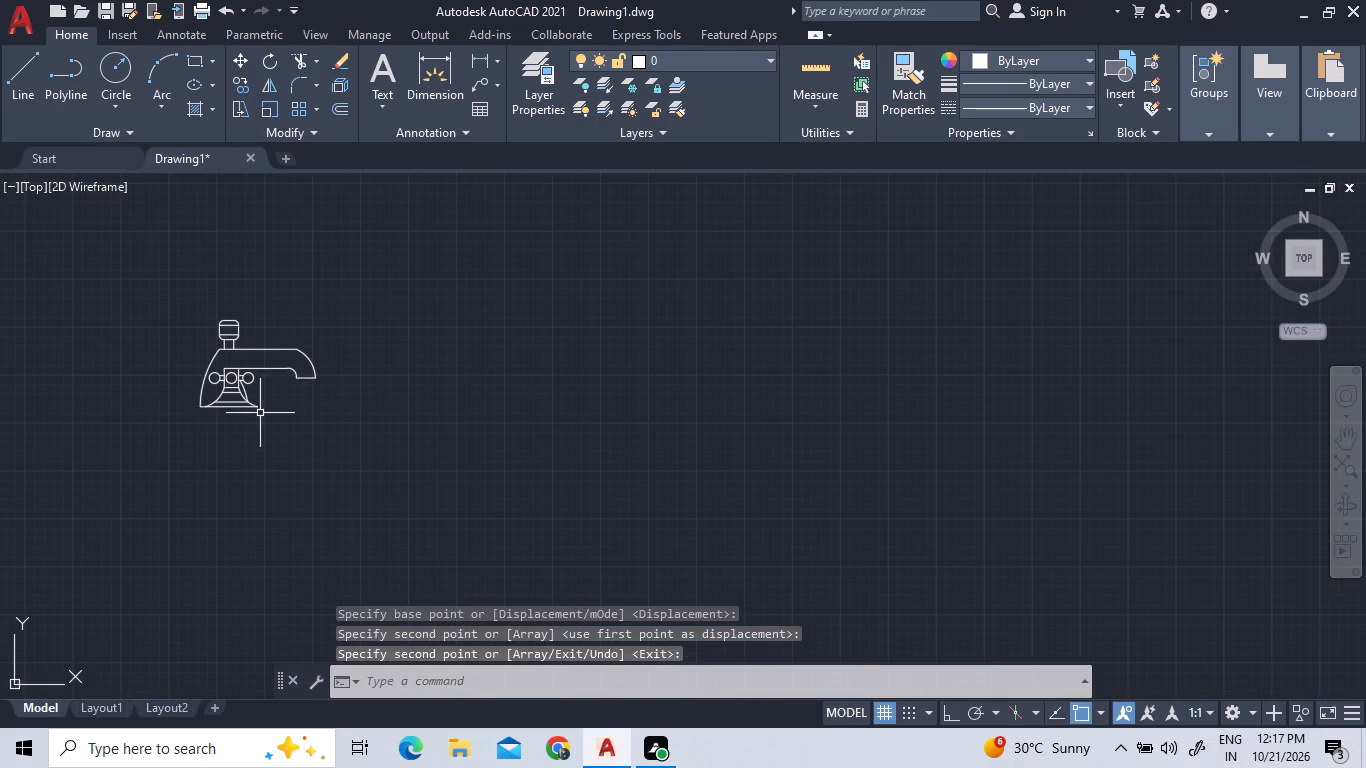
left_click(259, 413)
left_click(153, 342)
right_click(130, 304)
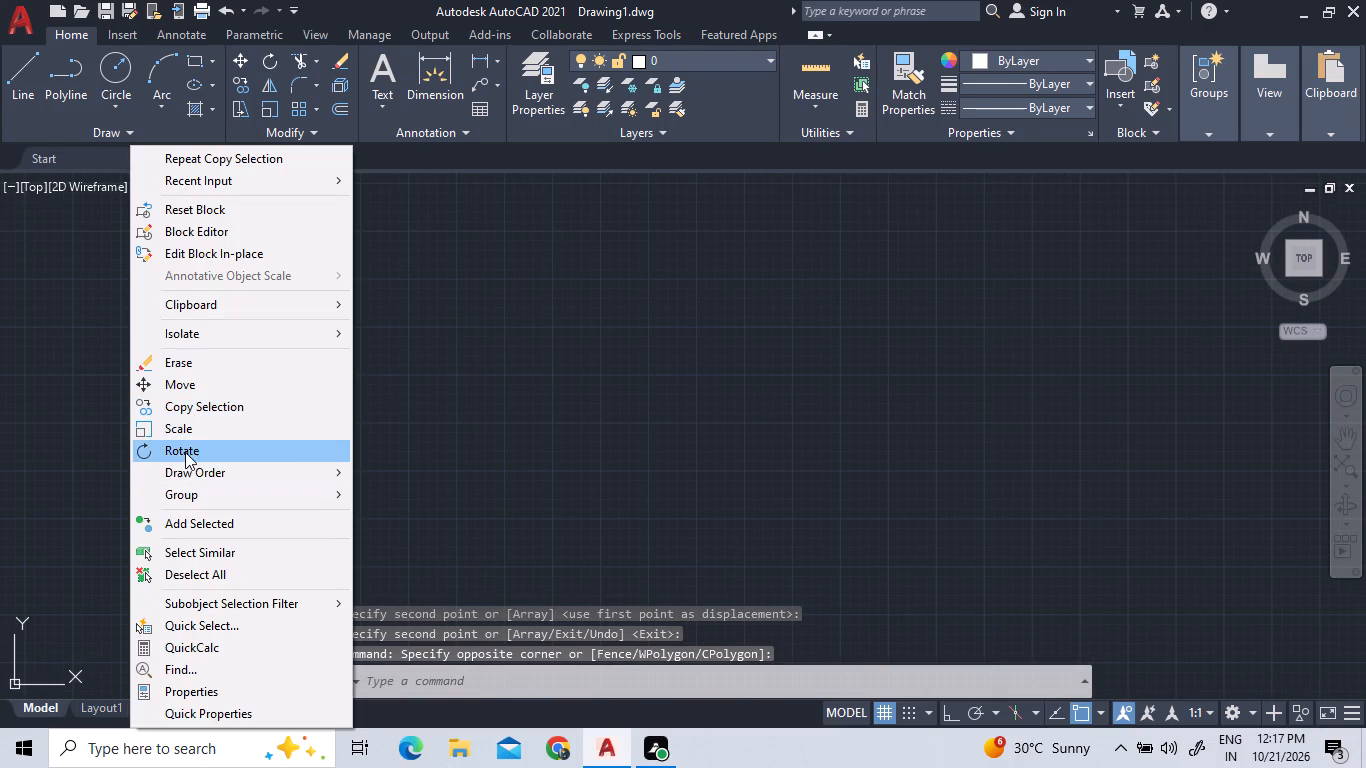
left_click(187, 452)
left_click(252, 412)
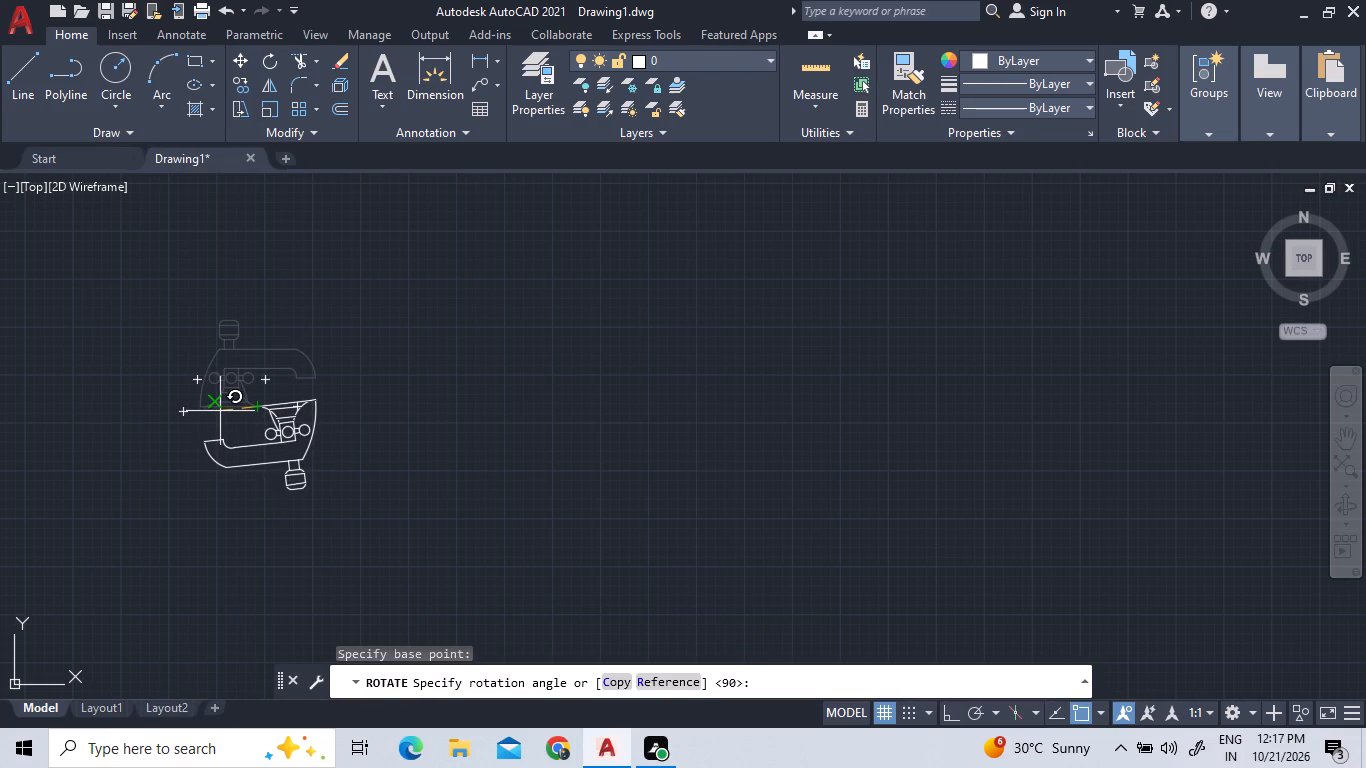
key("F8")
left_click(222, 408)
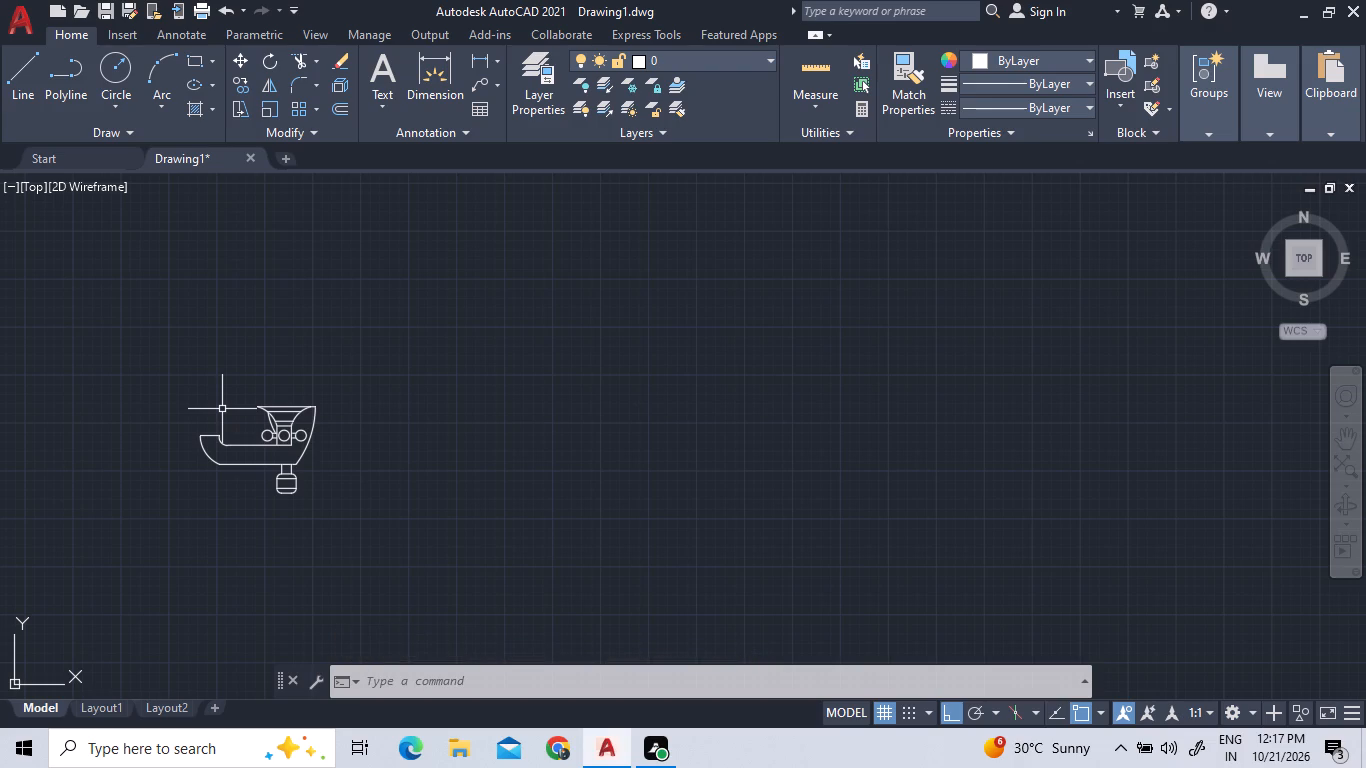
With Ortho off, move the rotated faucet by its base corner onto the upper wall of the left unit's bathroom, beside the sink.
left_click(393, 487)
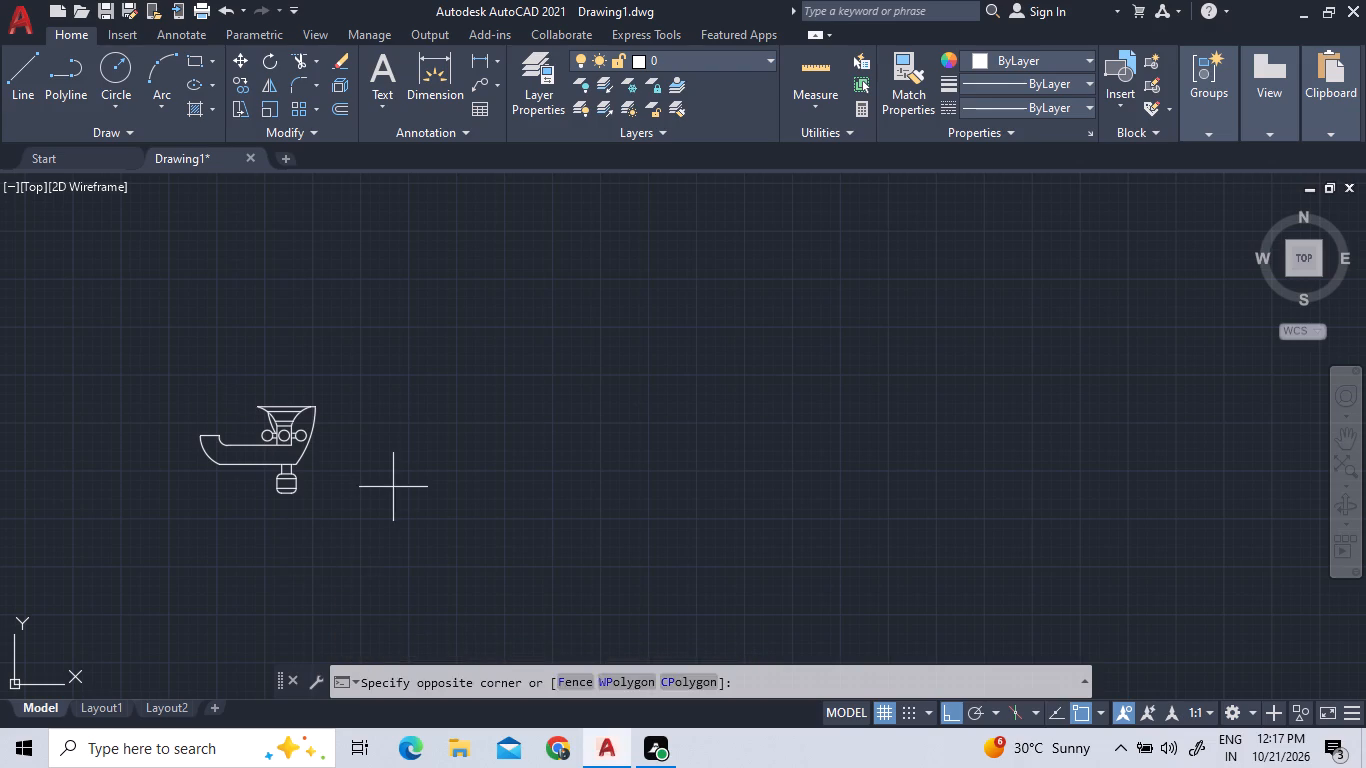
left_click(66, 378)
right_click(100, 364)
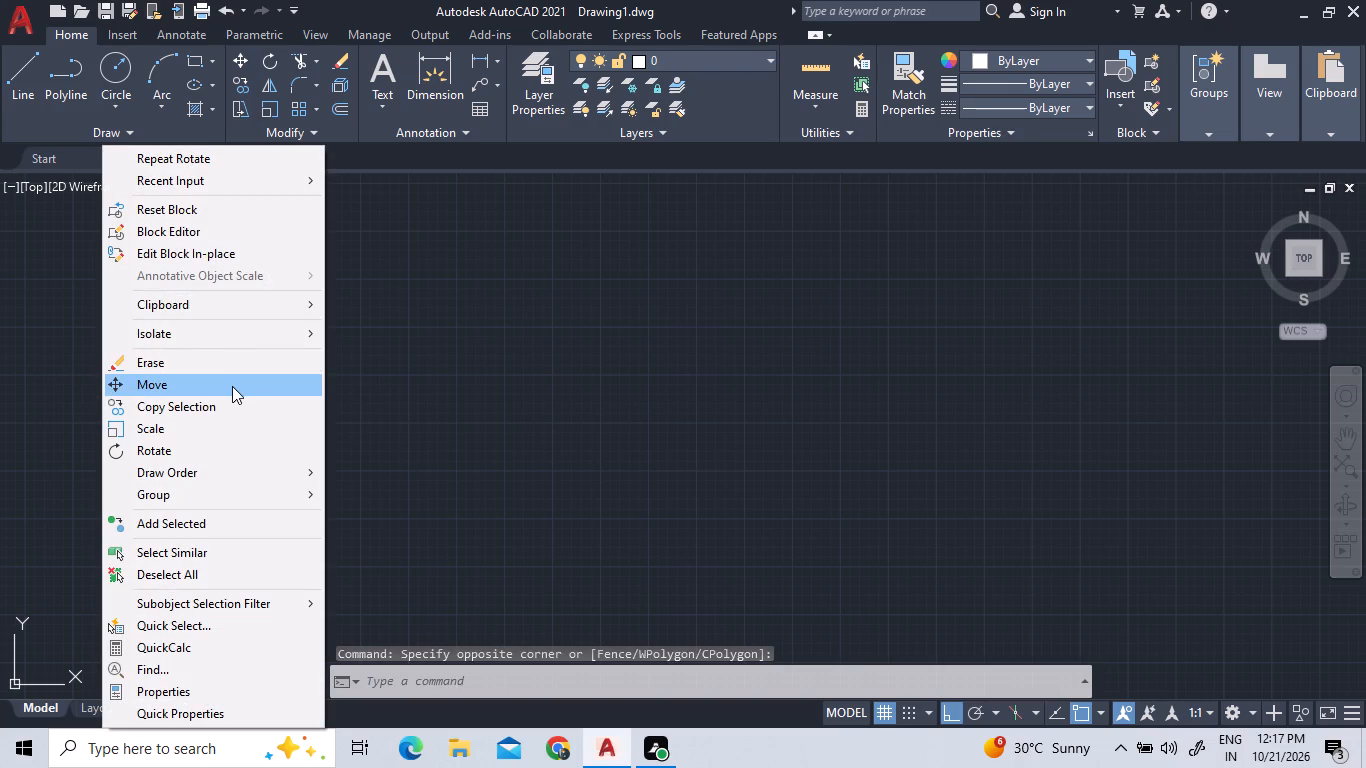
left_click(232, 386)
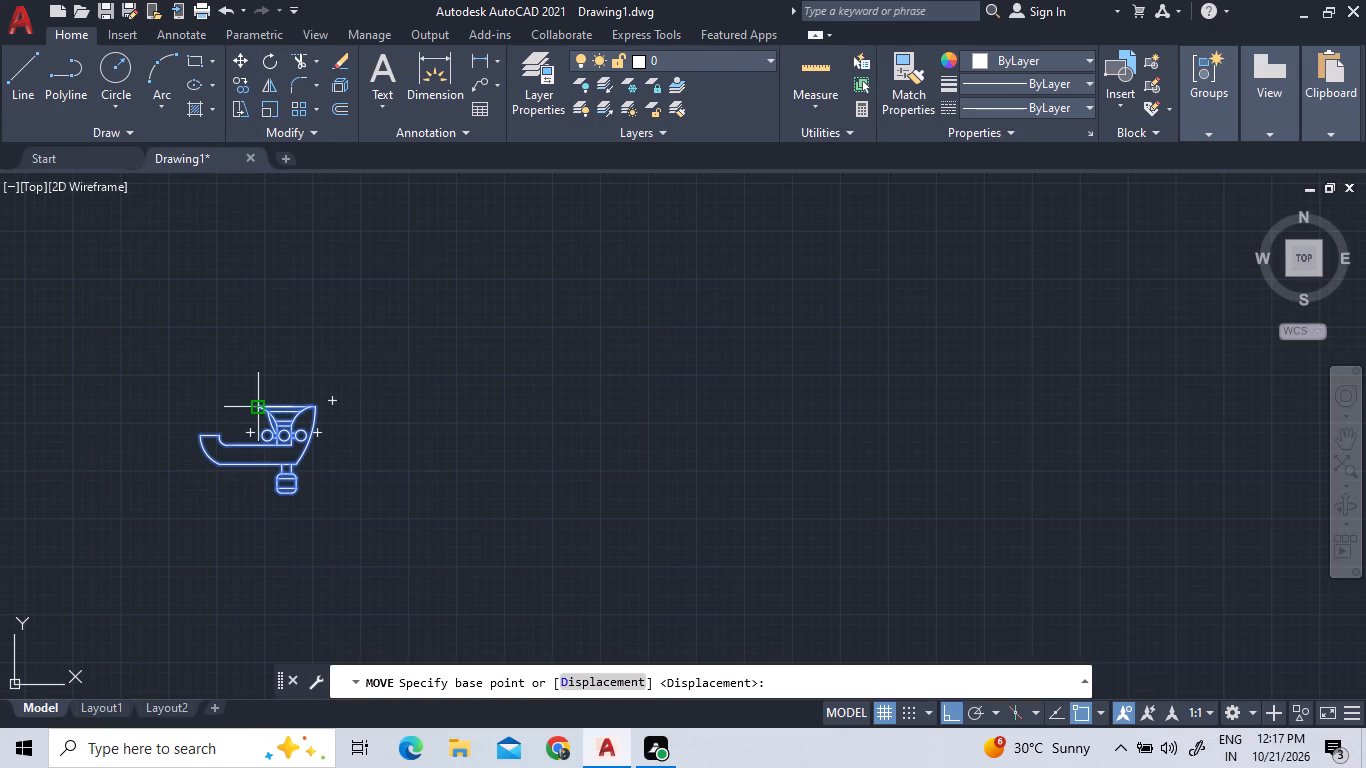
left_click(260, 405)
scroll(323, 402, "down", 4)
scroll(244, 439, "down", 3)
scroll(483, 431, "up", 3)
key("F8")
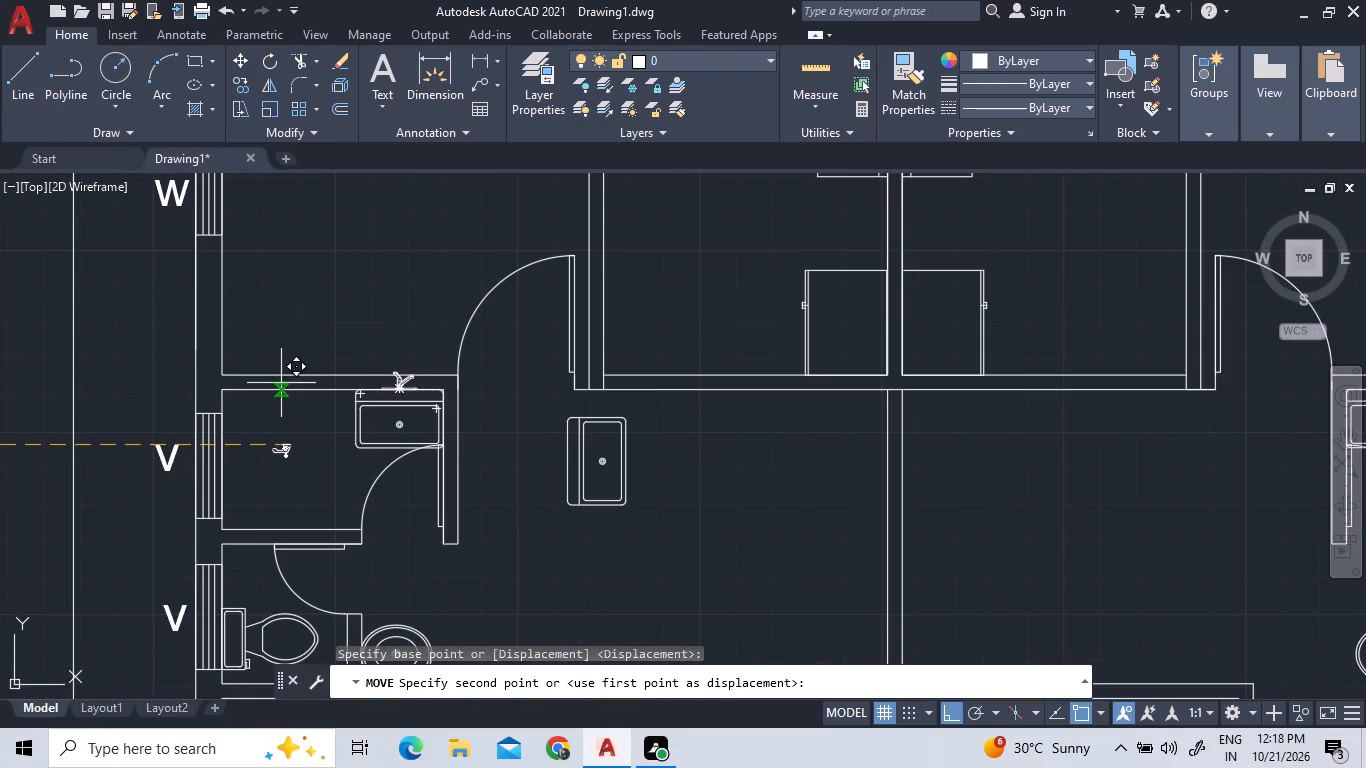
scroll(278, 385, "up", 6)
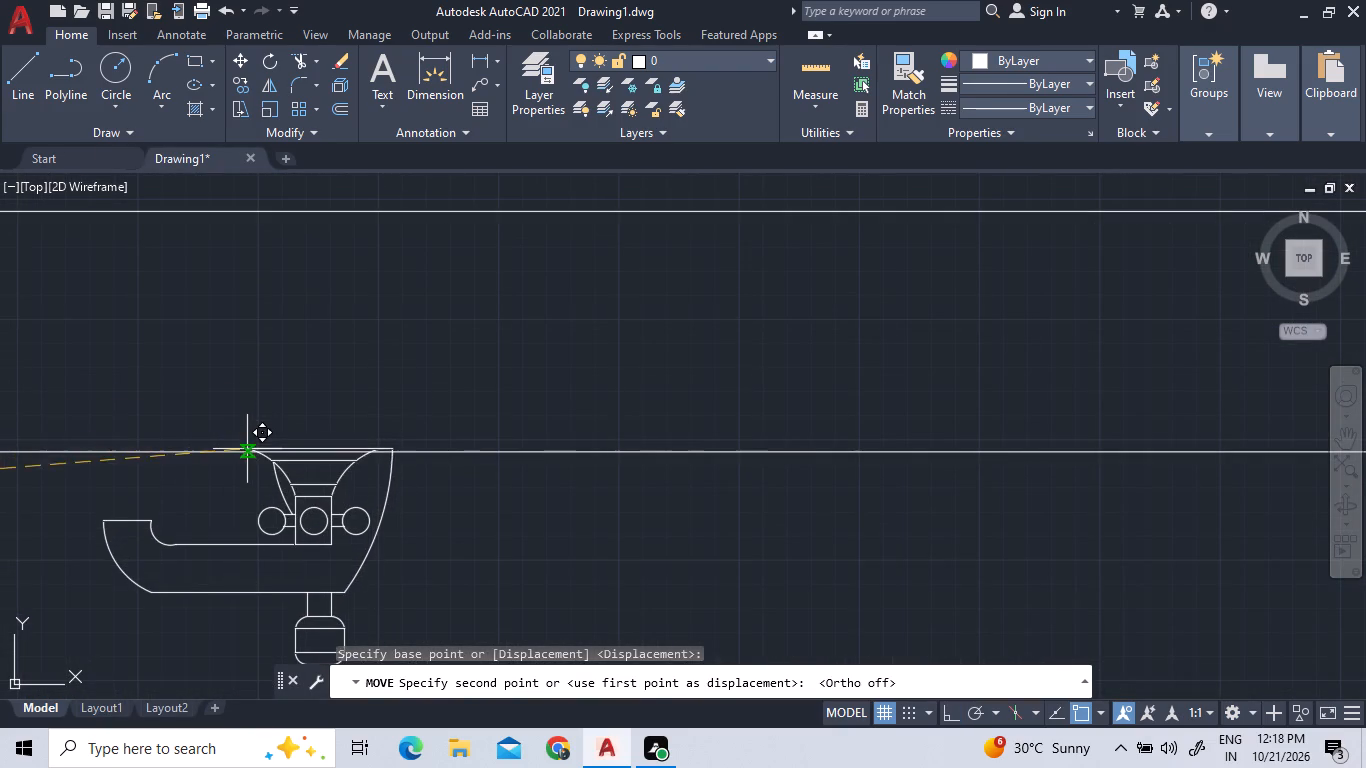
scroll(247, 450, "up", 7)
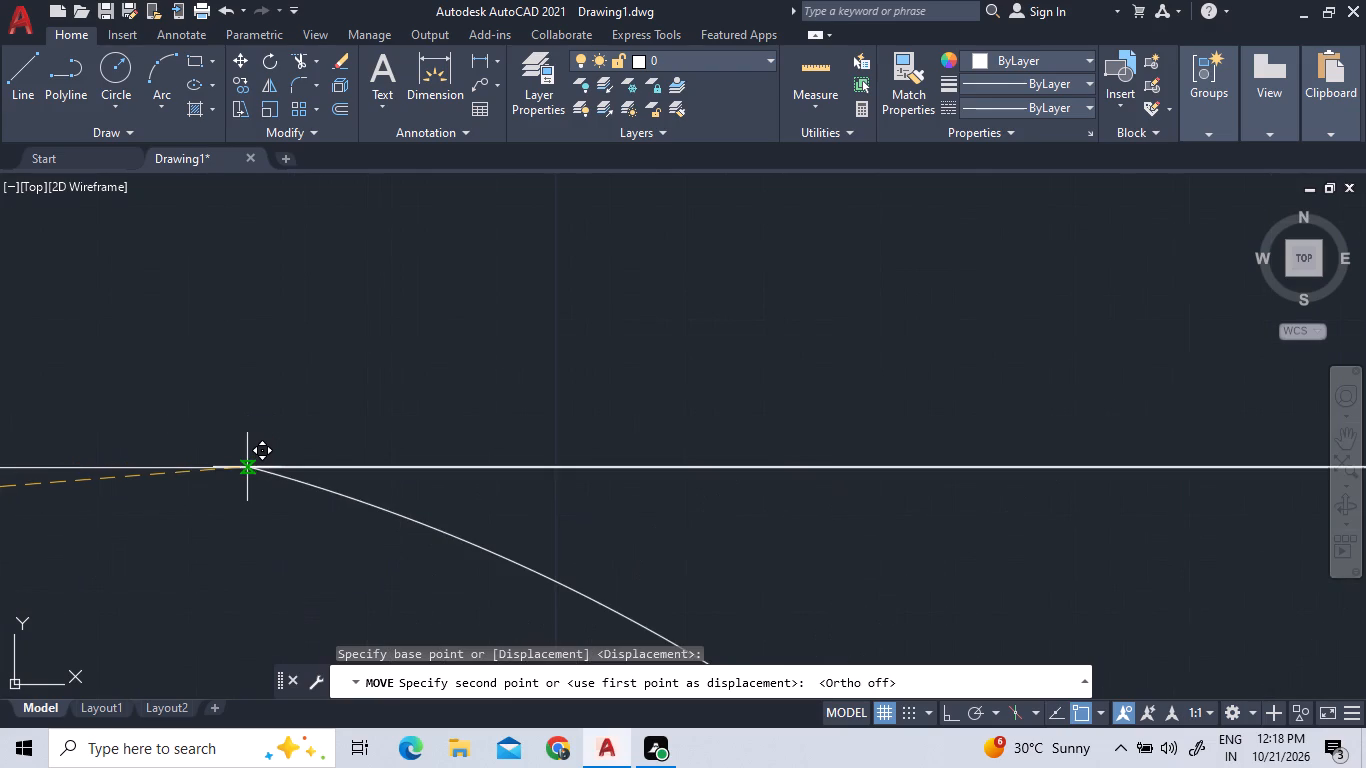
scroll(245, 468, "down", 3)
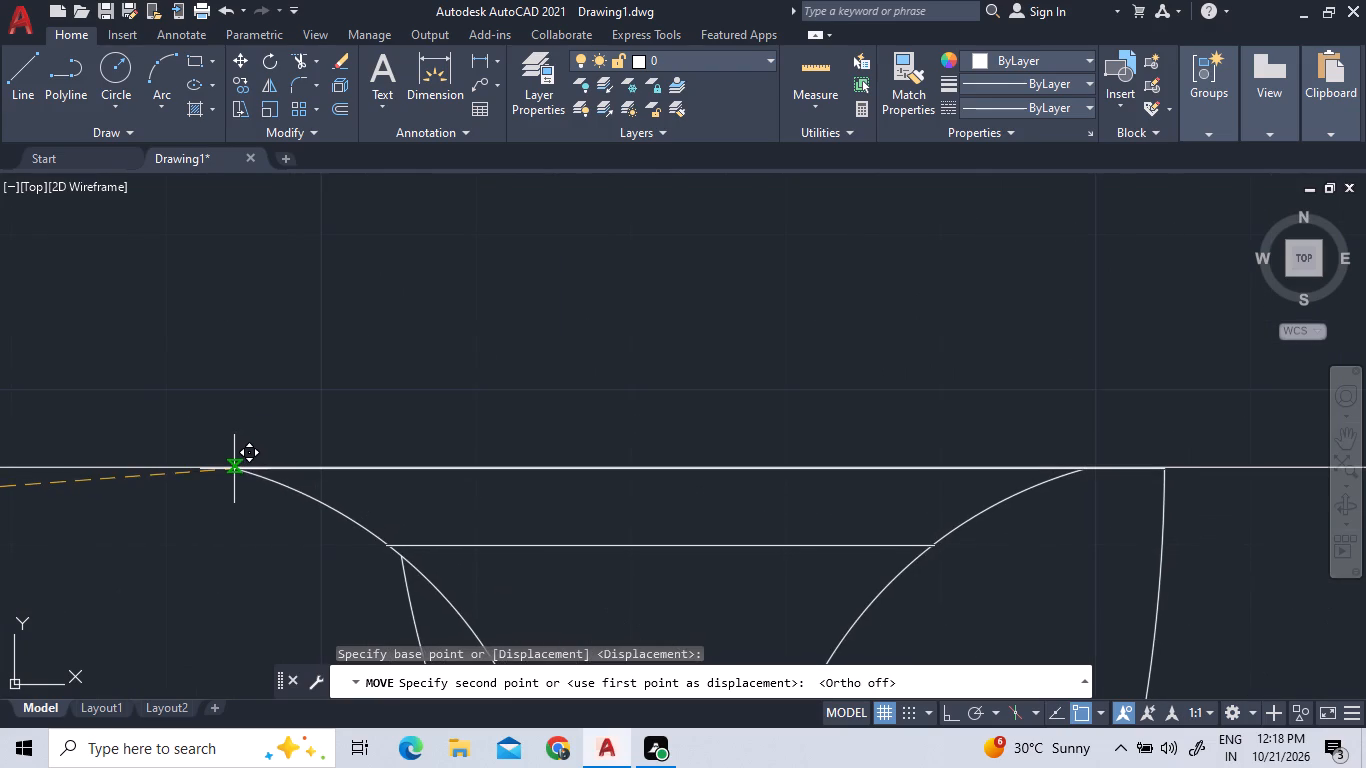
left_click(234, 469)
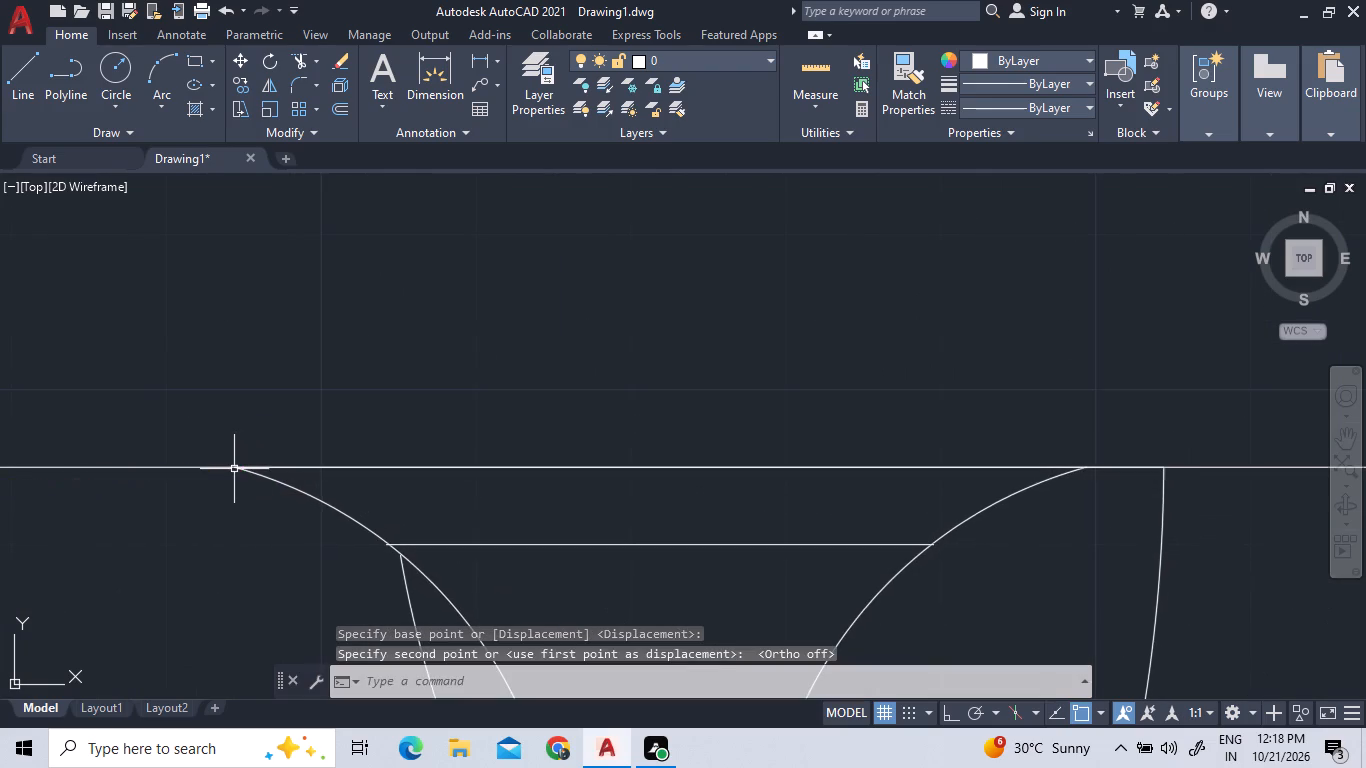
With Ortho on, copy the upside-down faucet from the left unit's bathroom about 35'-9" across onto the right unit's matching bathroom wall.
scroll(223, 444, "down", 7)
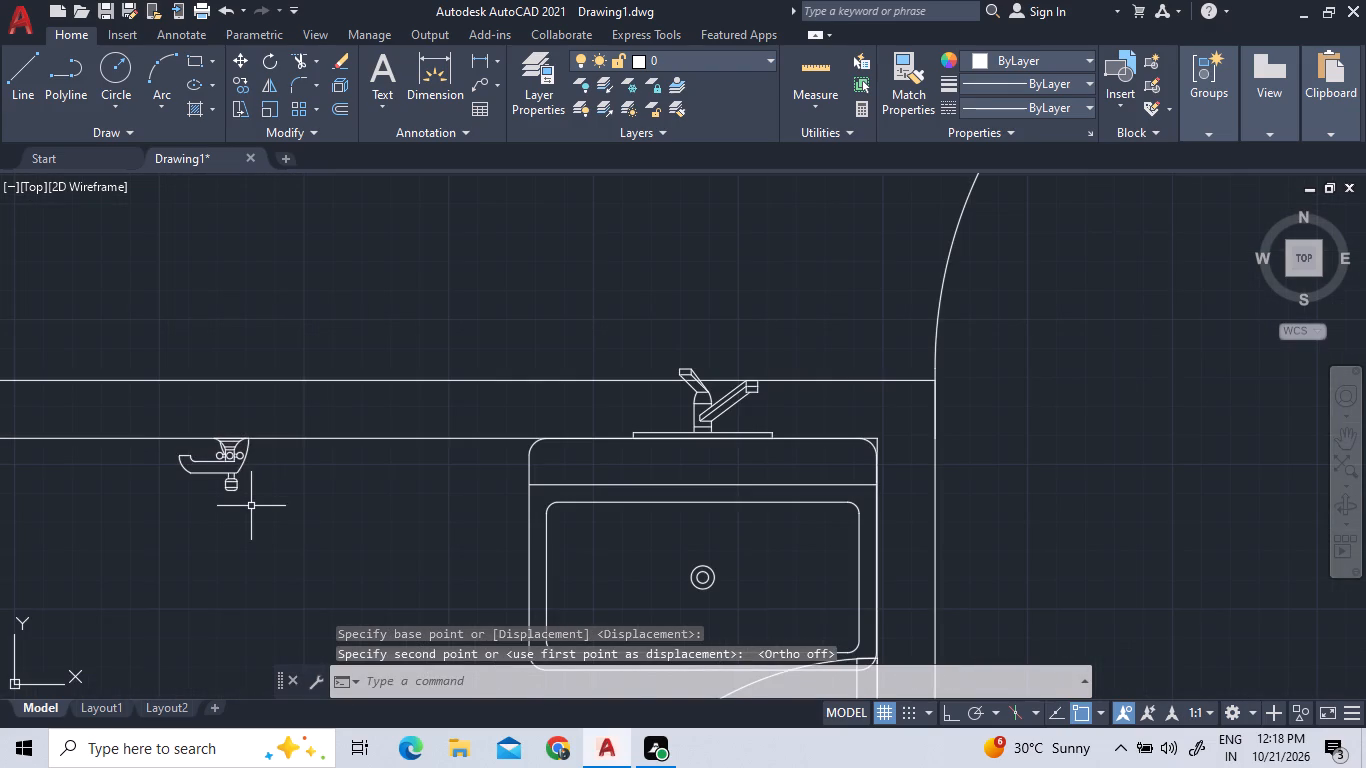
left_click(253, 495)
left_click(193, 452)
right_click(193, 452)
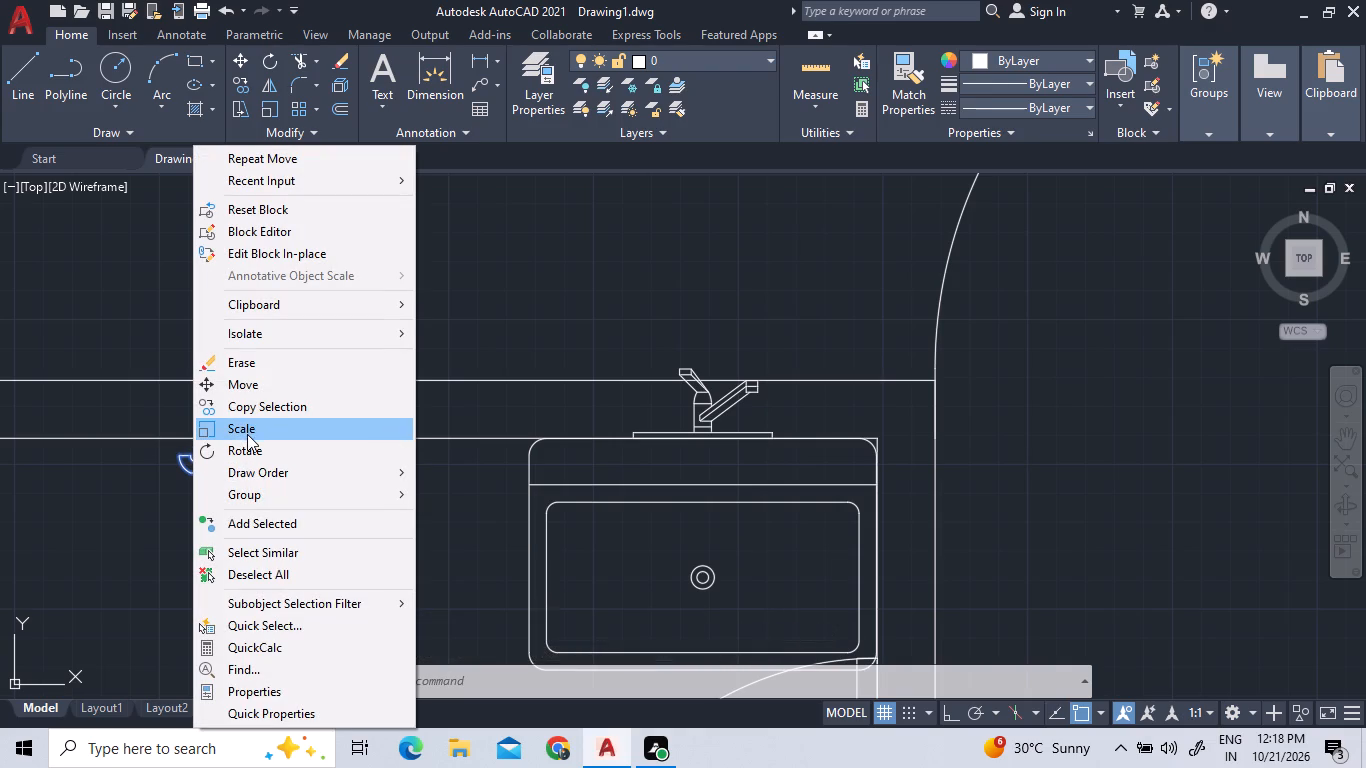
left_click(283, 412)
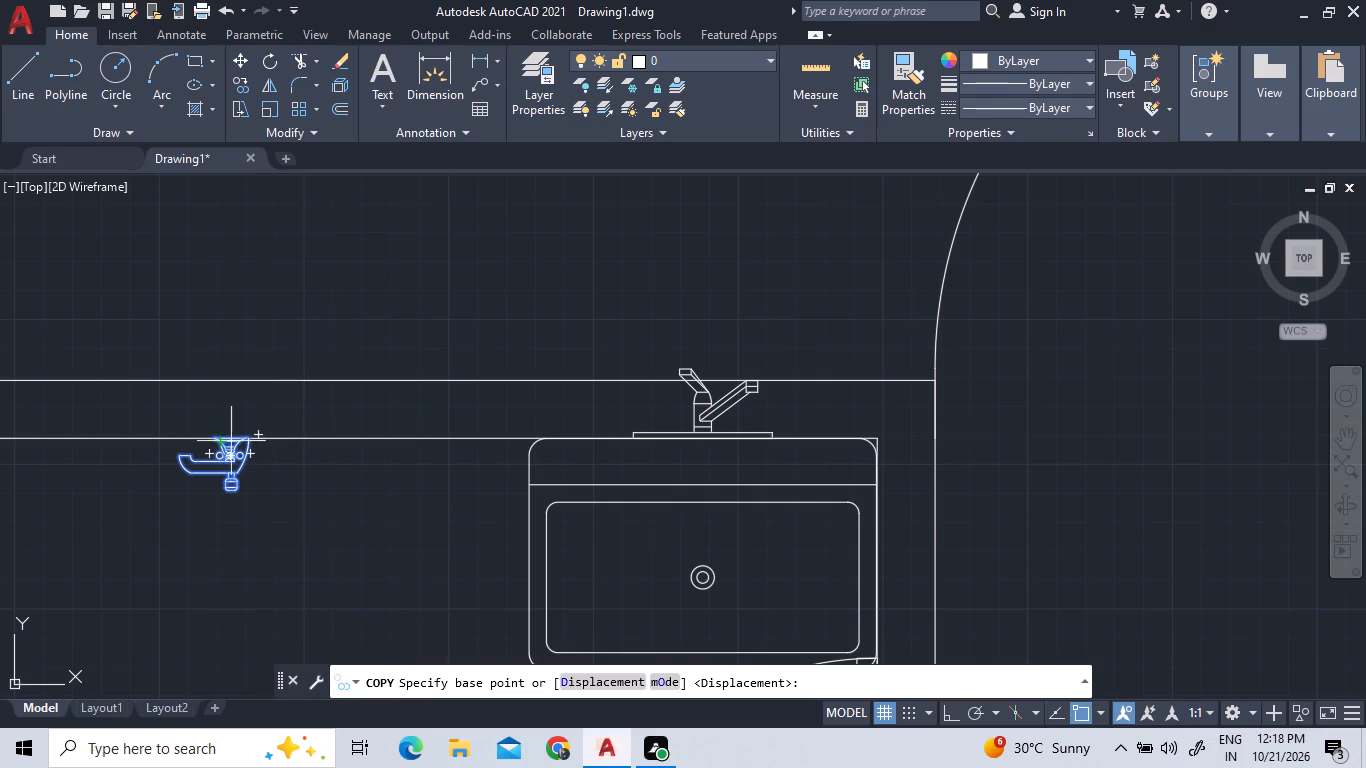
scroll(231, 447, "up", 4)
left_click(224, 426)
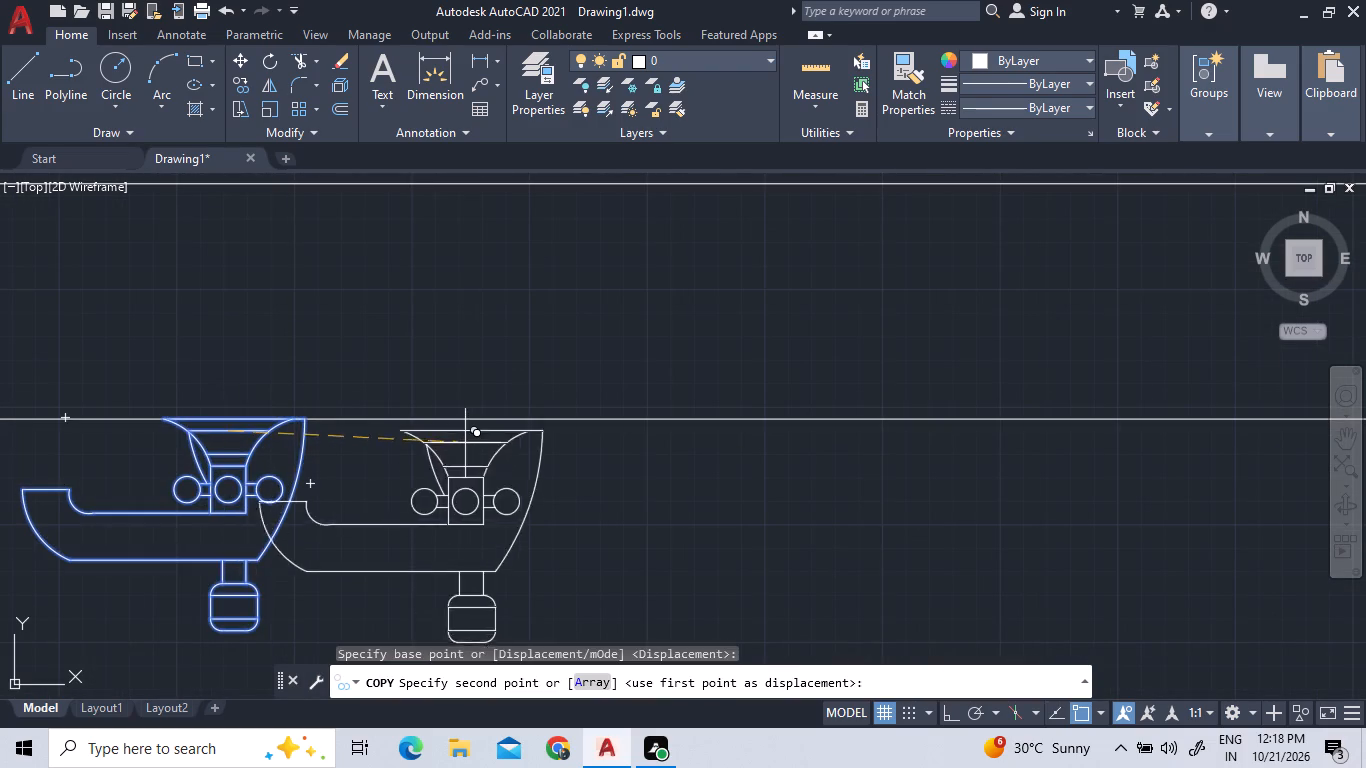
scroll(361, 438, "down", 9)
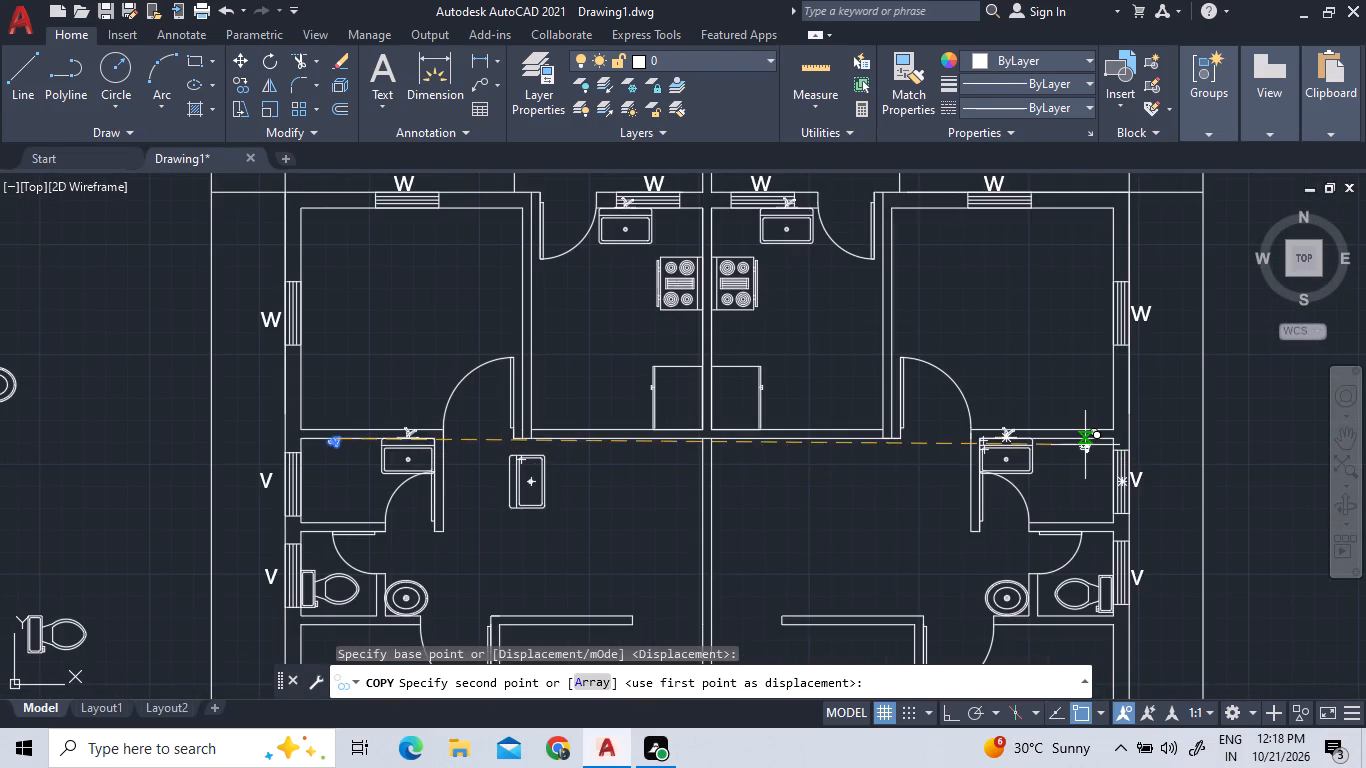
scroll(1085, 445, "up", 4)
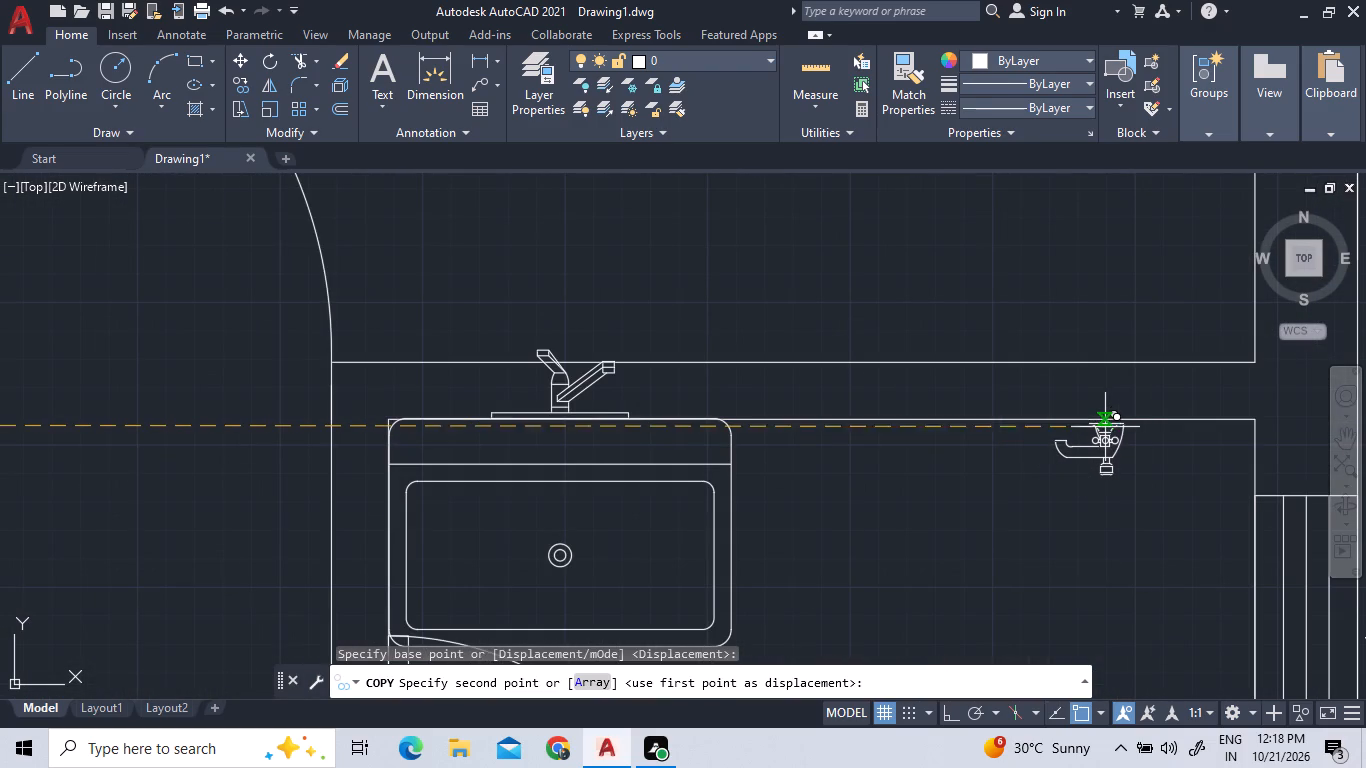
key("F8")
scroll(1106, 427, "up", 3)
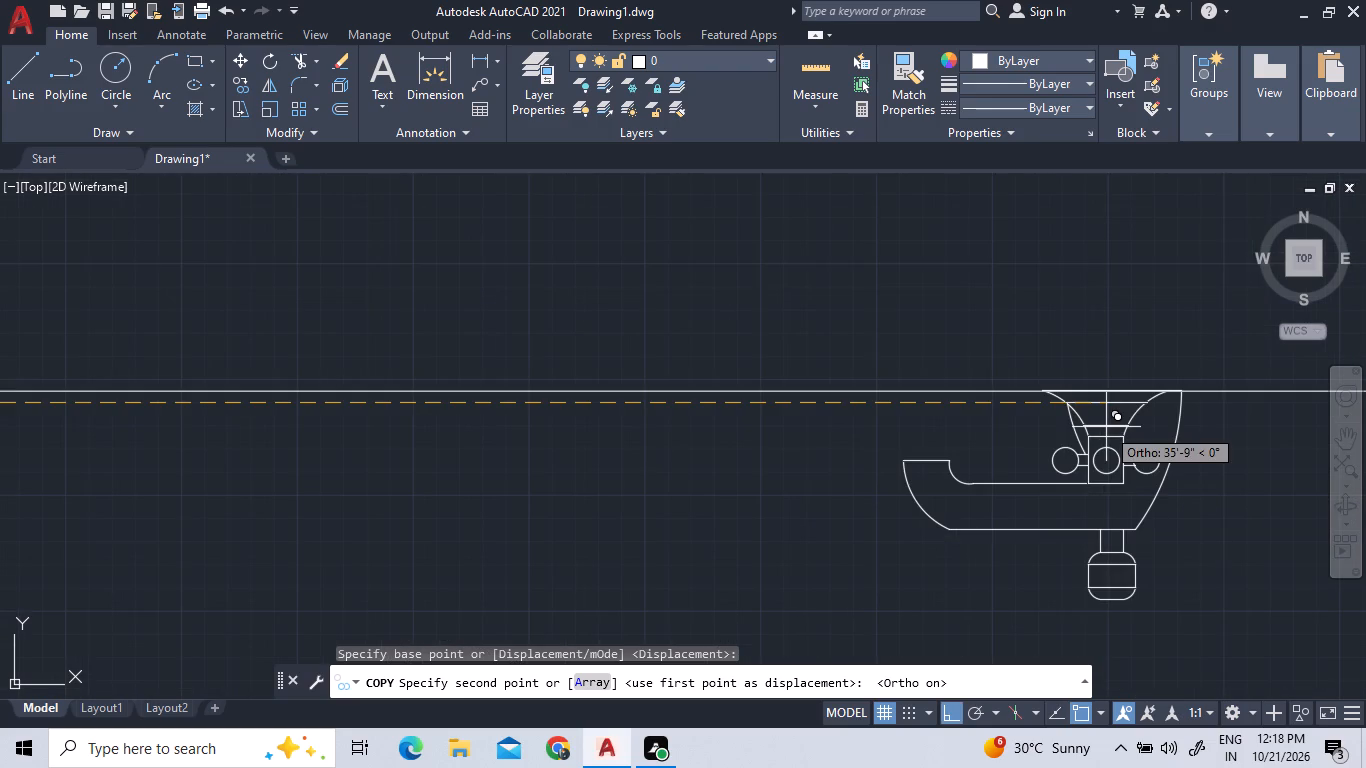
left_click(1106, 427)
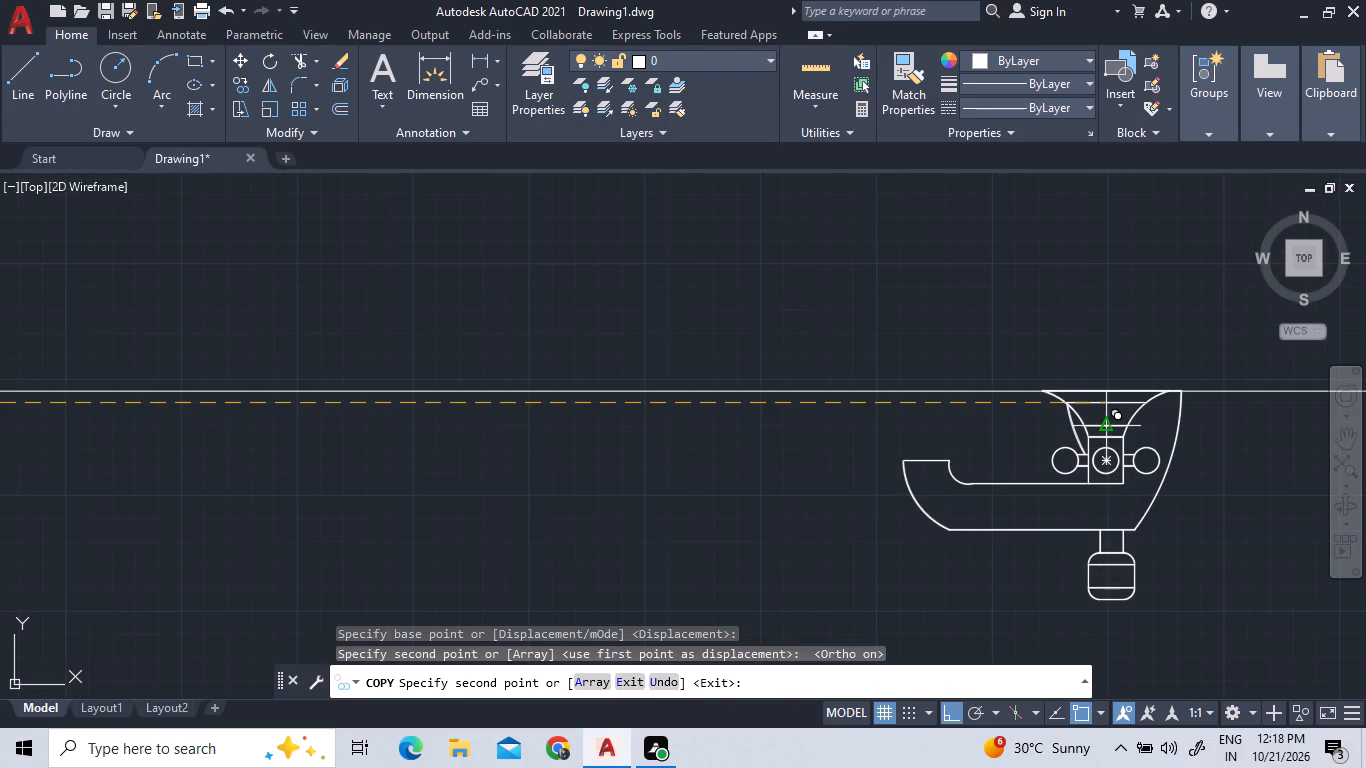
Place another faucet copy about 8'-5" straight down, on the wall line below the toilet in the left unit's small toilet room.
scroll(1102, 430, "down", 9)
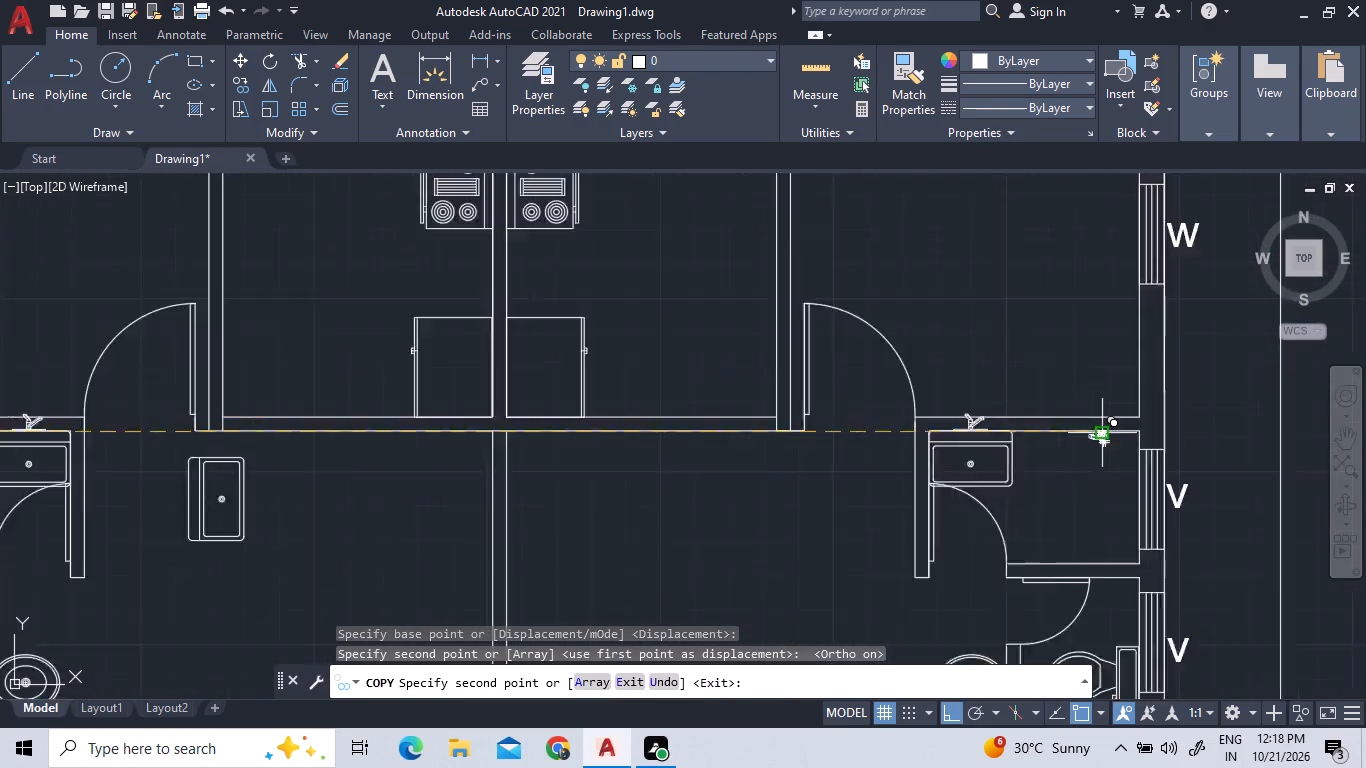
scroll(1102, 433, "down", 2)
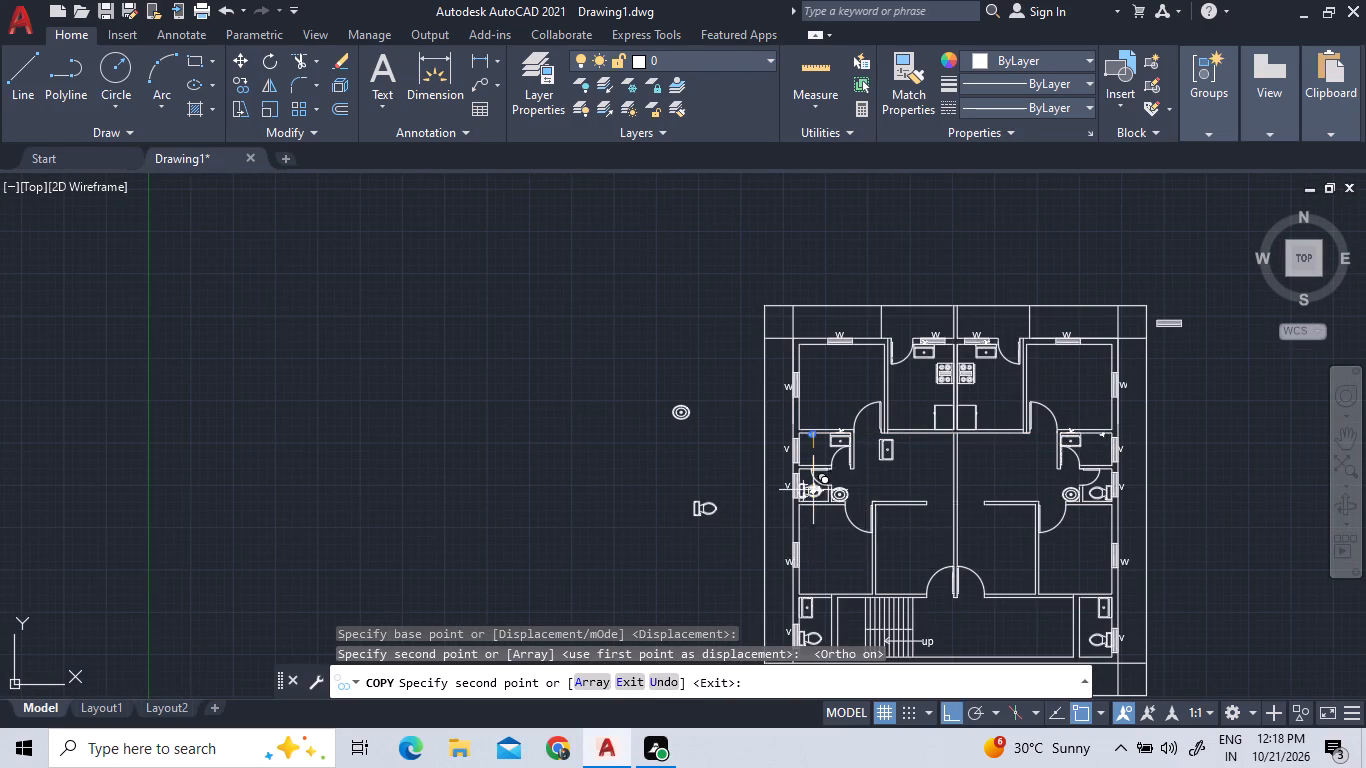
scroll(813, 487, "up", 4)
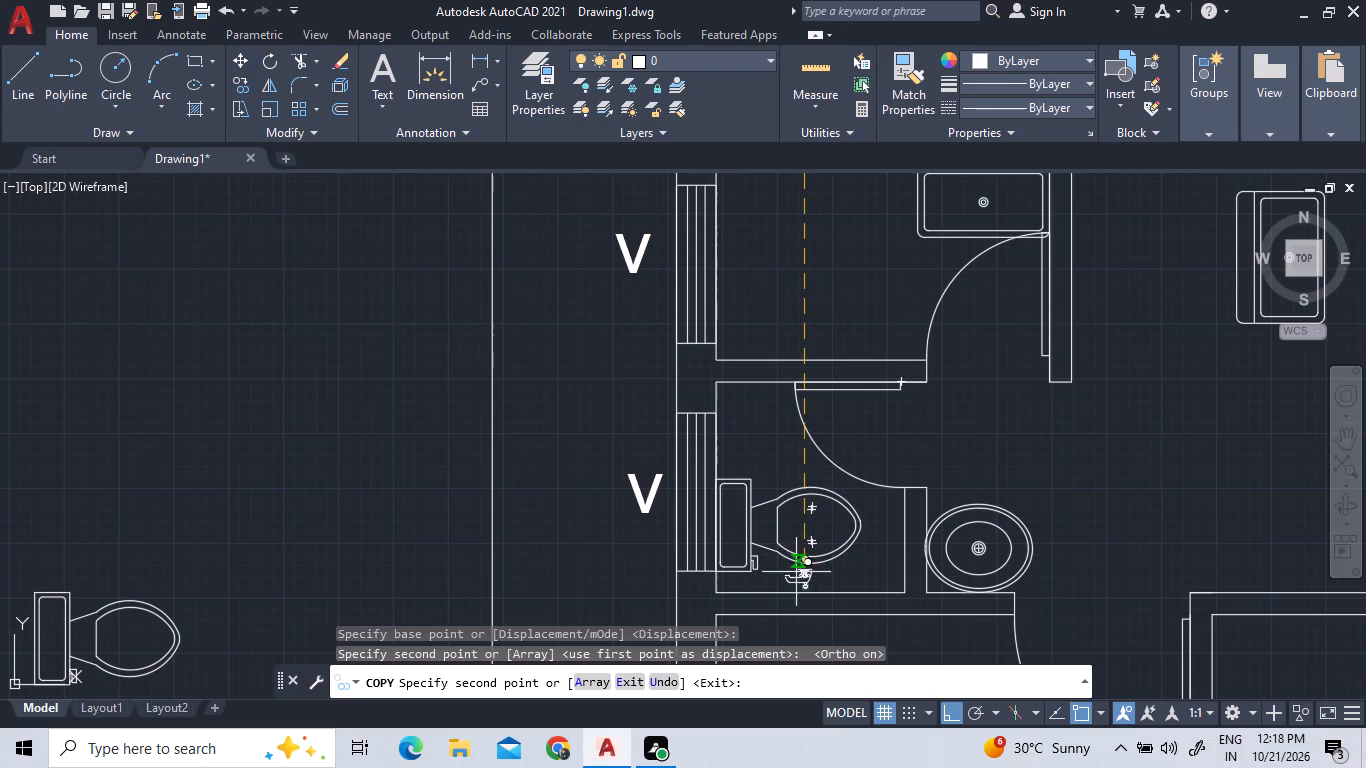
scroll(807, 606, "up", 2)
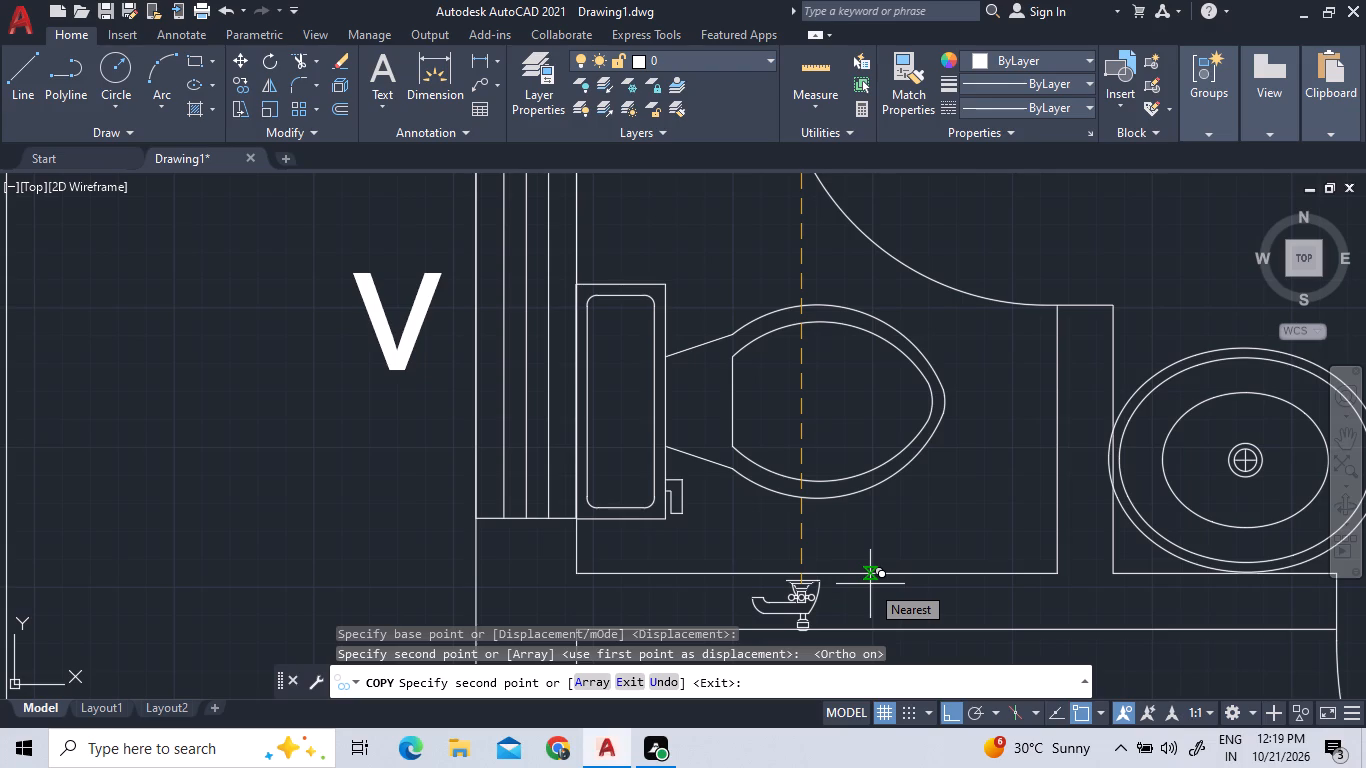
scroll(880, 581, "up", 4)
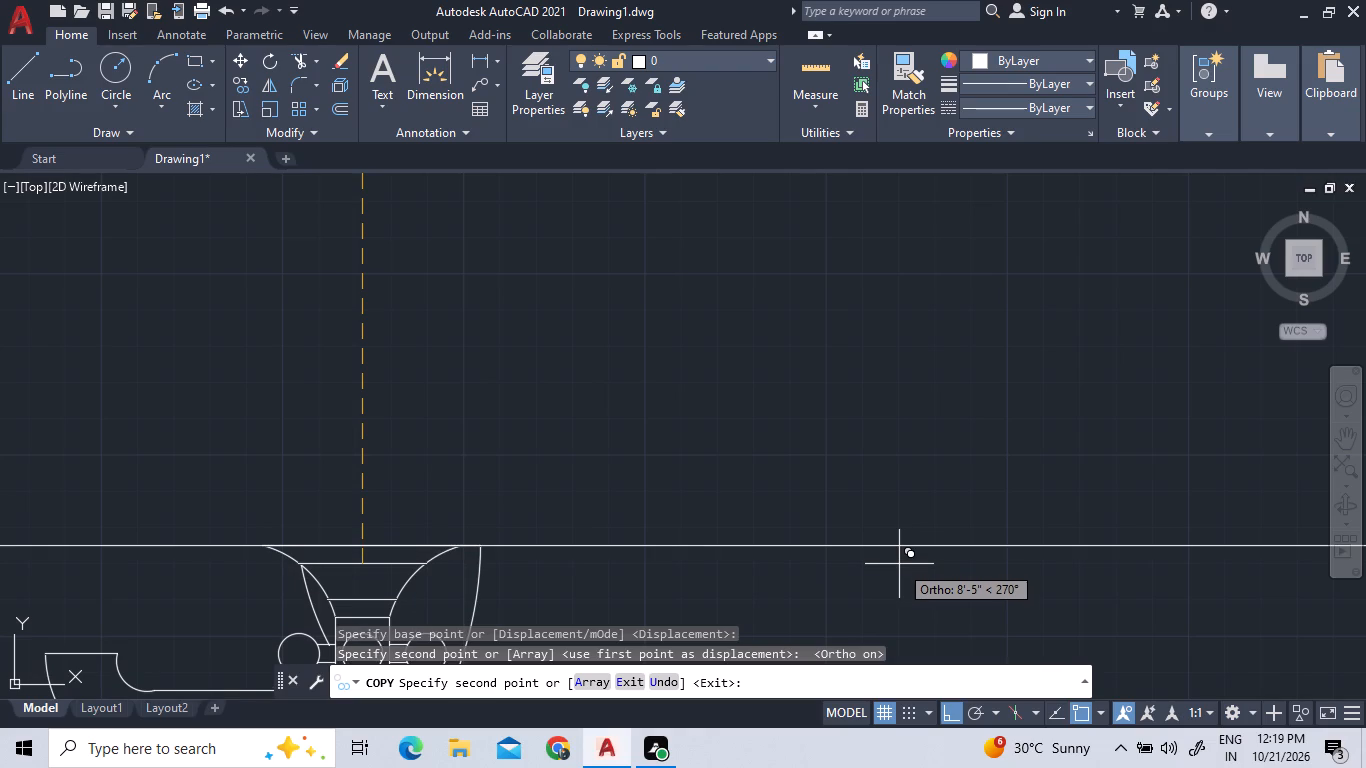
left_click(900, 564)
Place a further faucet copy straight down in the left unit's bottom corner room, between the sink and the toilet, and end copying.
scroll(897, 487, "down", 4)
scroll(814, 467, "down", 7)
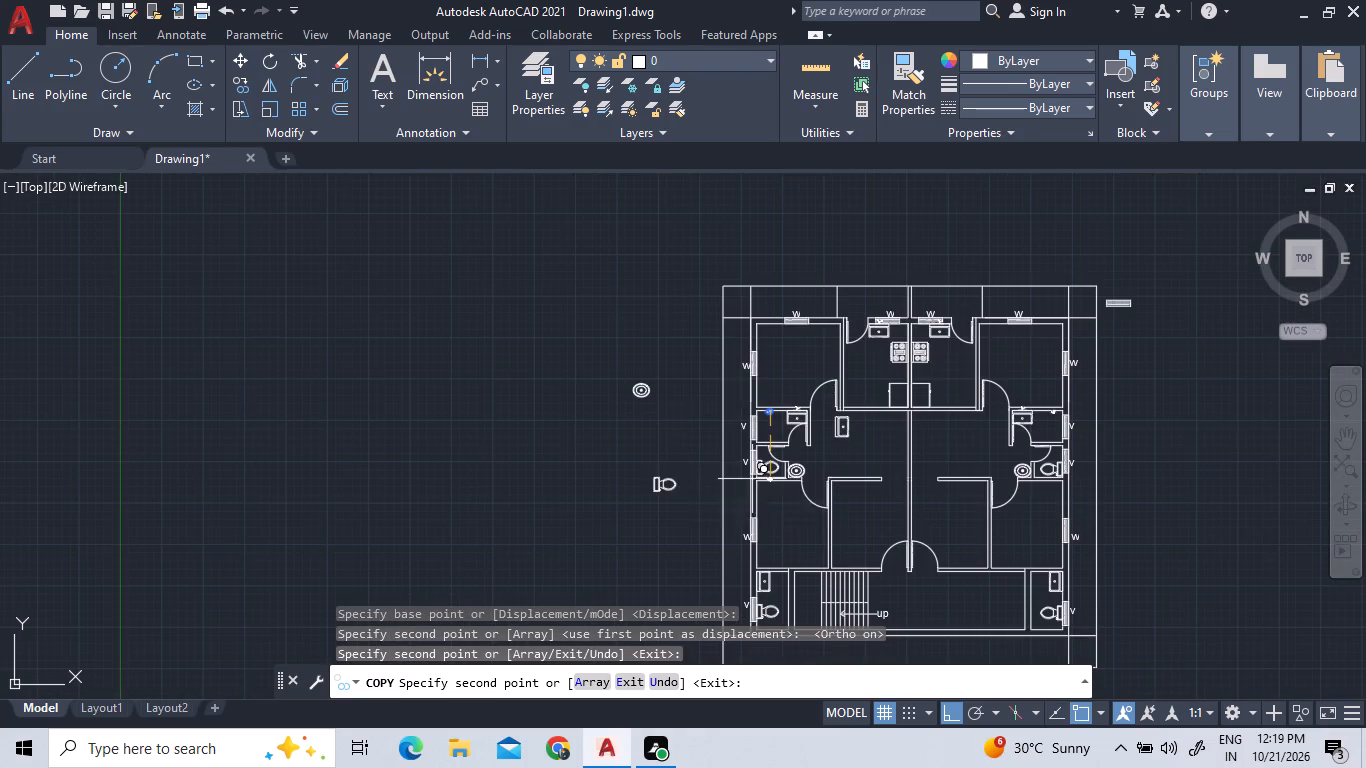
scroll(1094, 513, "up", 3)
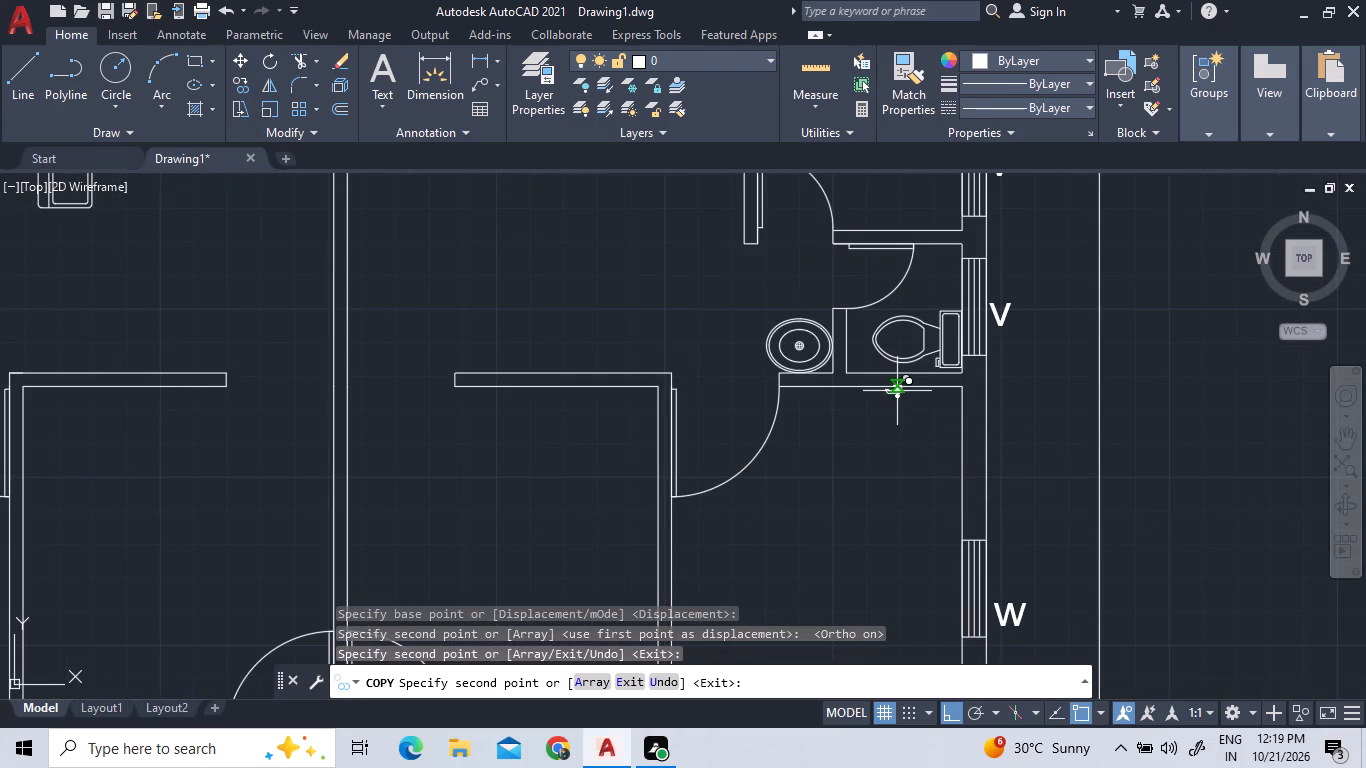
scroll(895, 391, "down", 3)
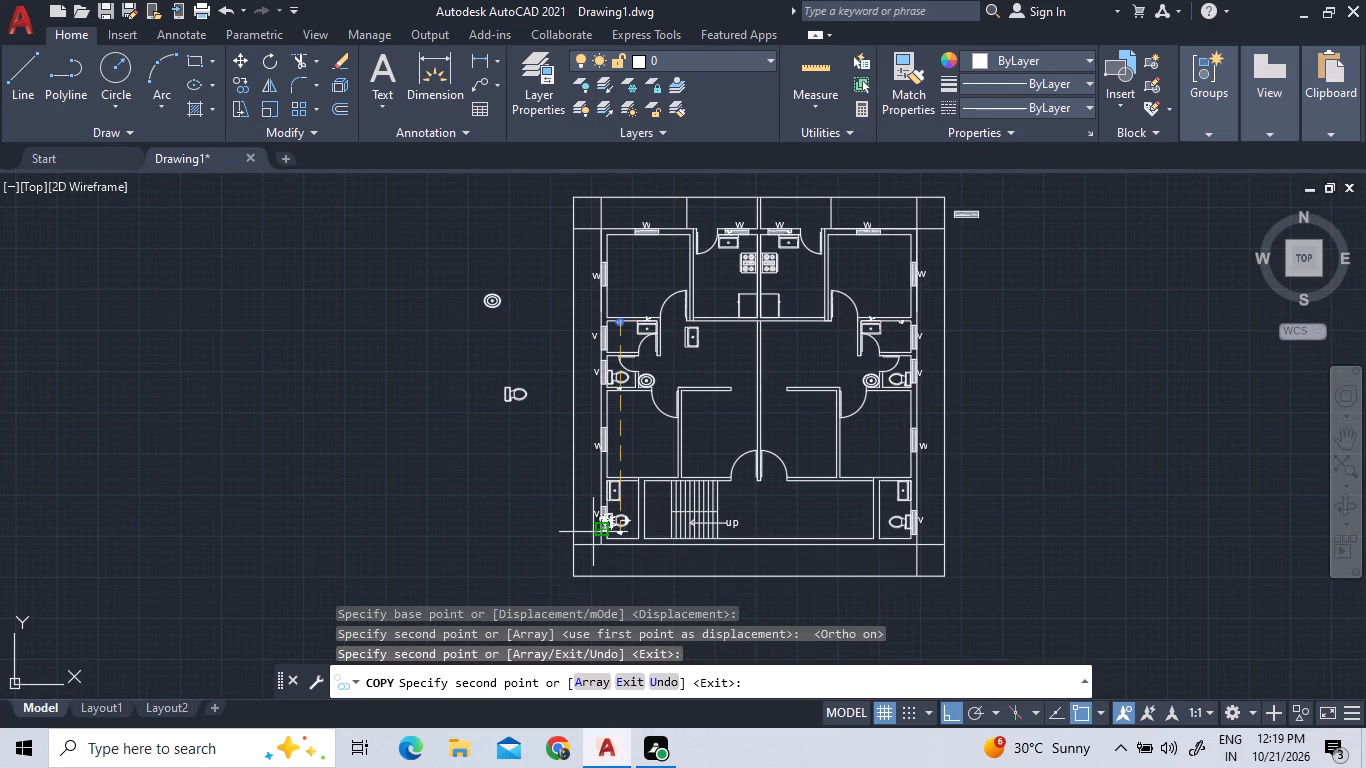
scroll(589, 536, "up", 2)
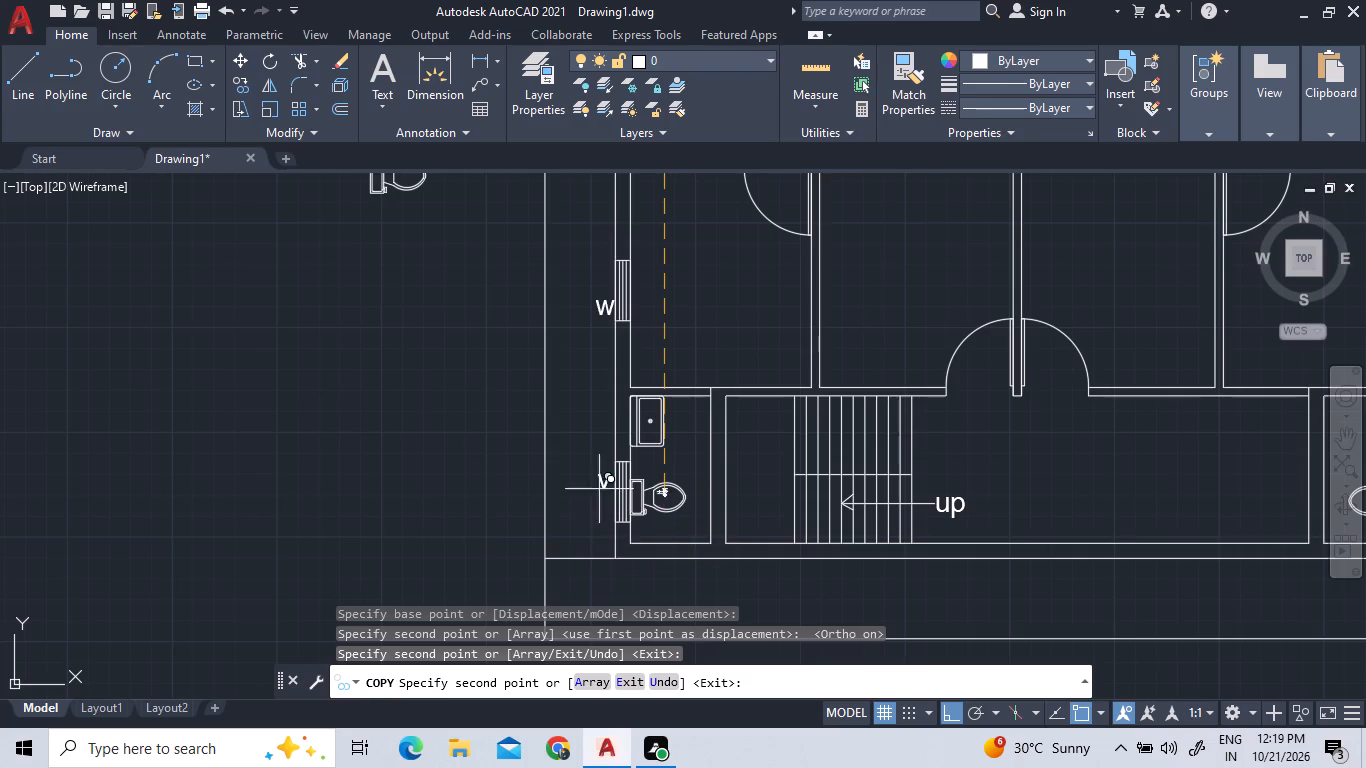
scroll(609, 479, "up", 2)
left_click(682, 436)
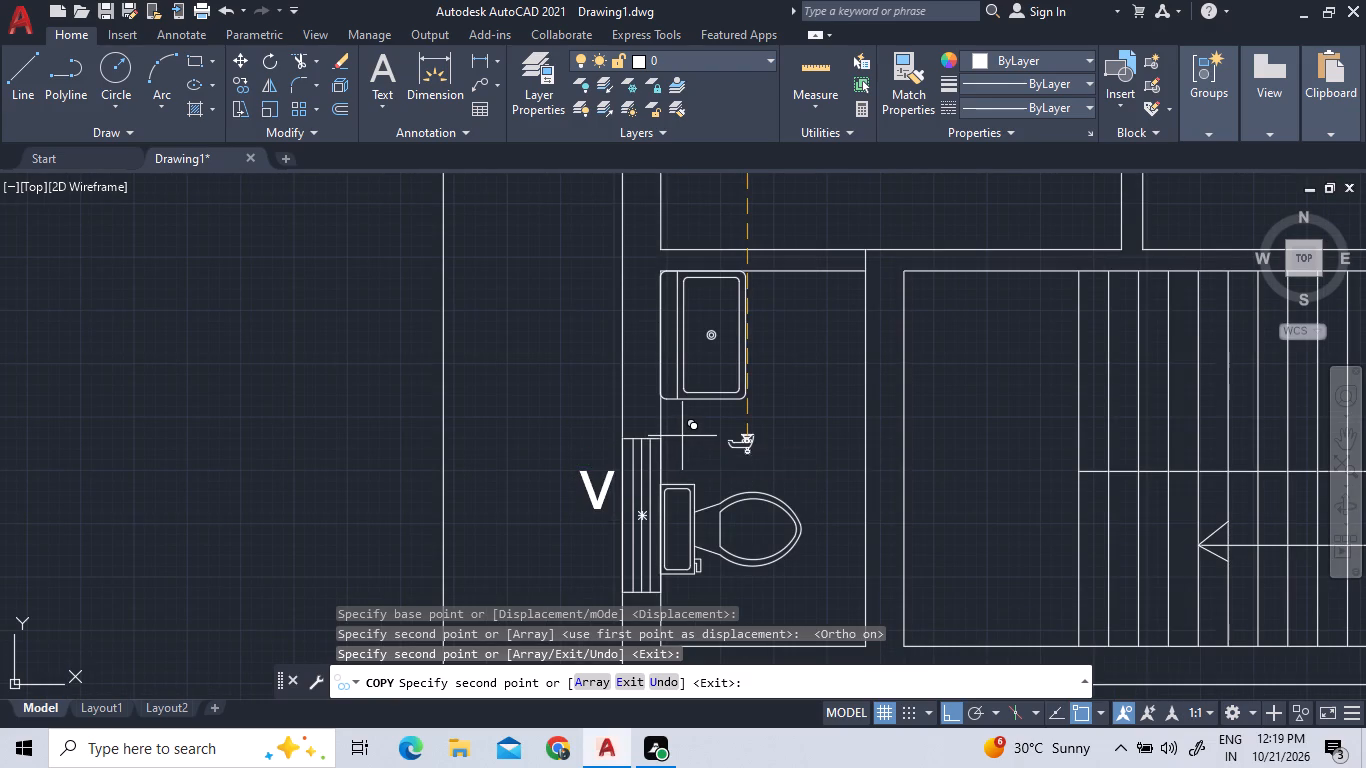
right_click(292, 331)
left_click(320, 335)
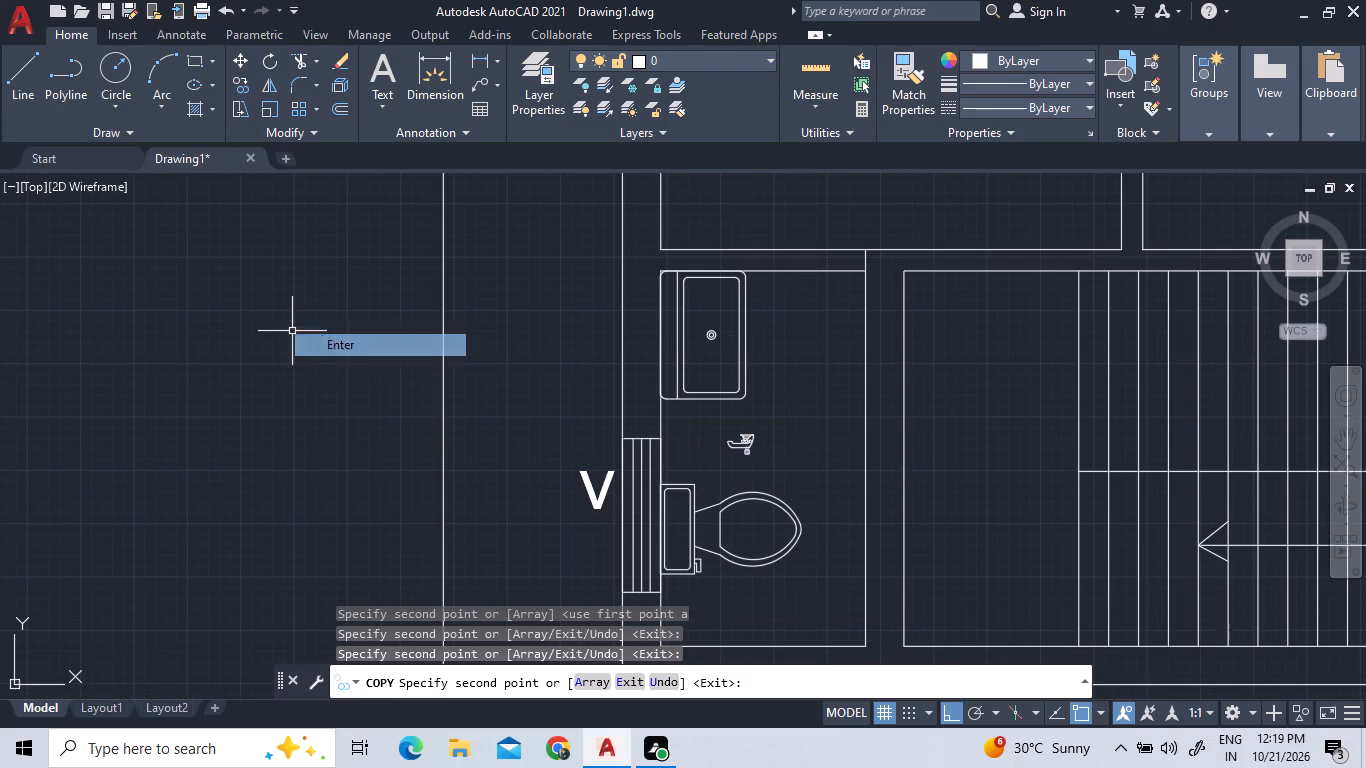
Delete the spare oval washbasin and spare toilet lying outside the floor plan.
scroll(442, 504, "down", 3)
scroll(474, 582, "down", 3)
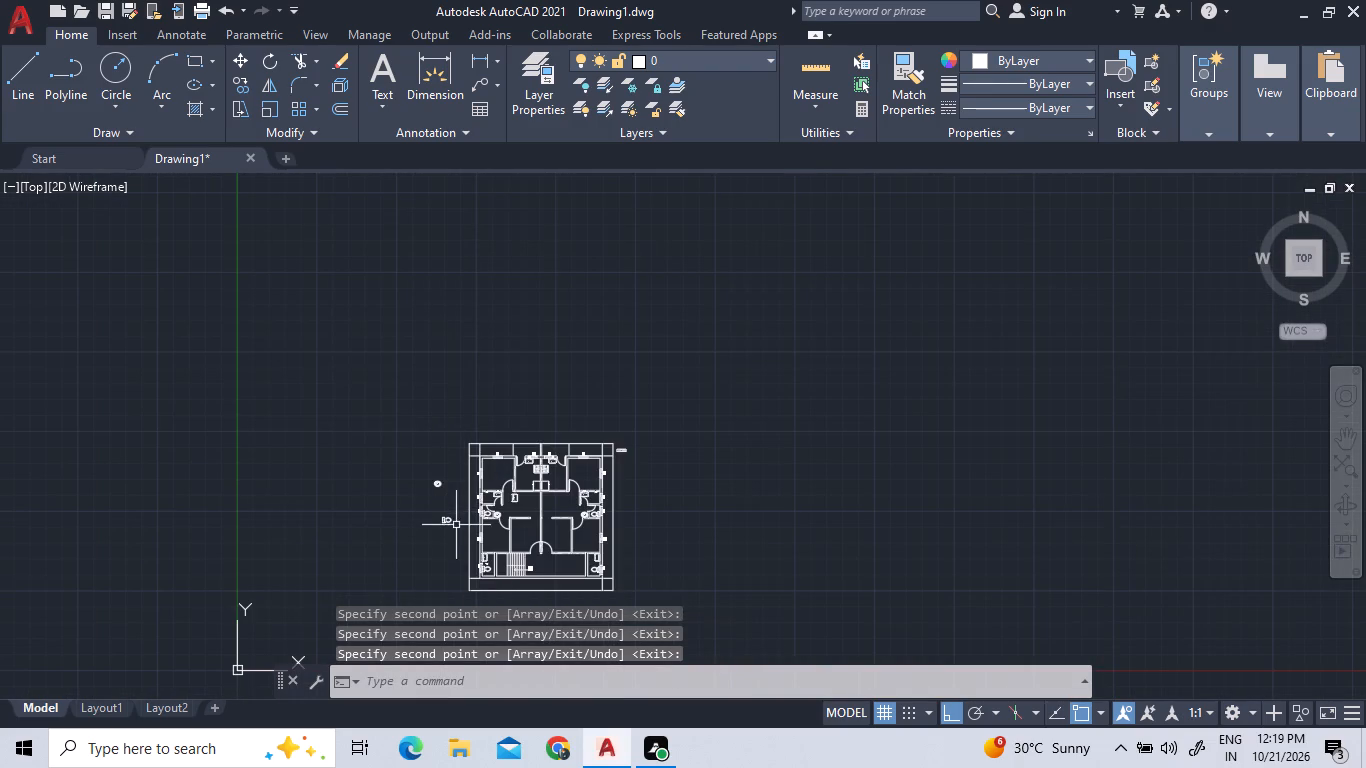
left_click(456, 530)
left_click(404, 417)
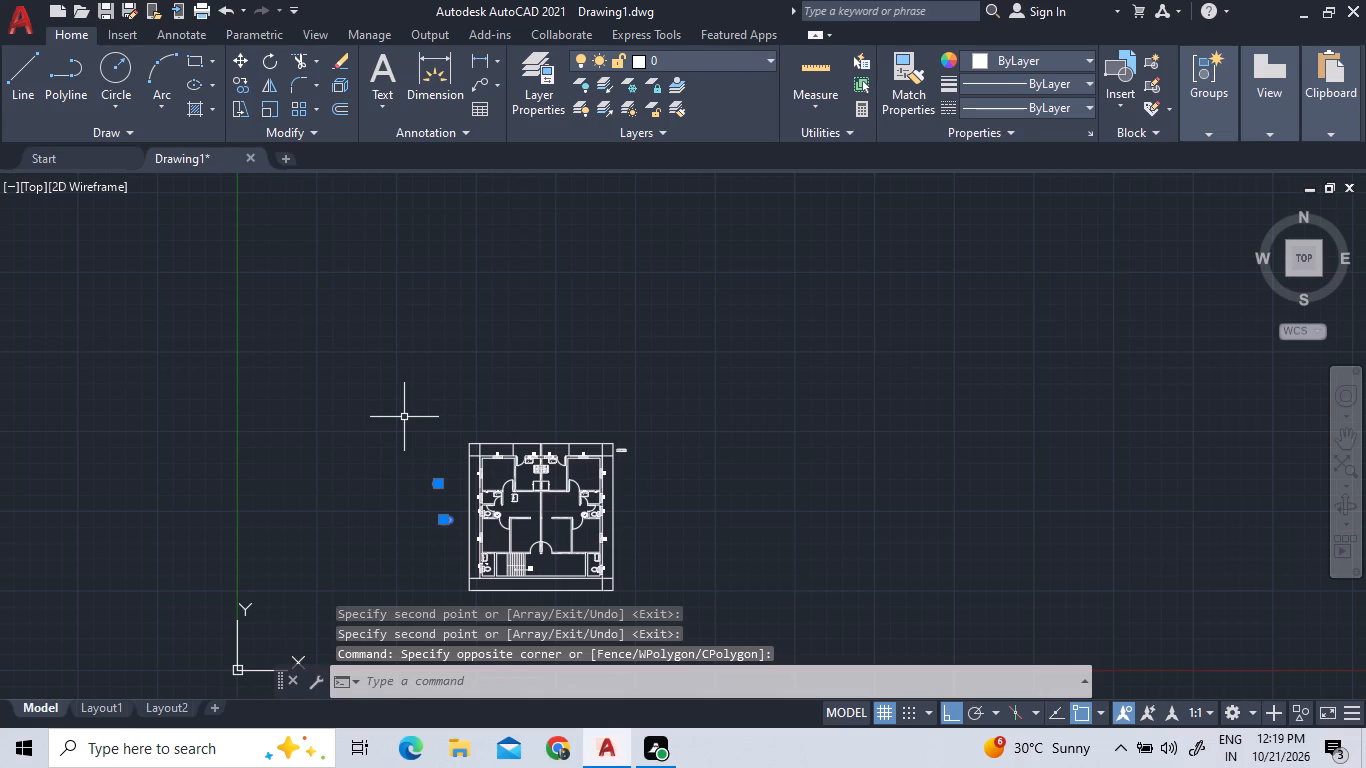
key("Delete")
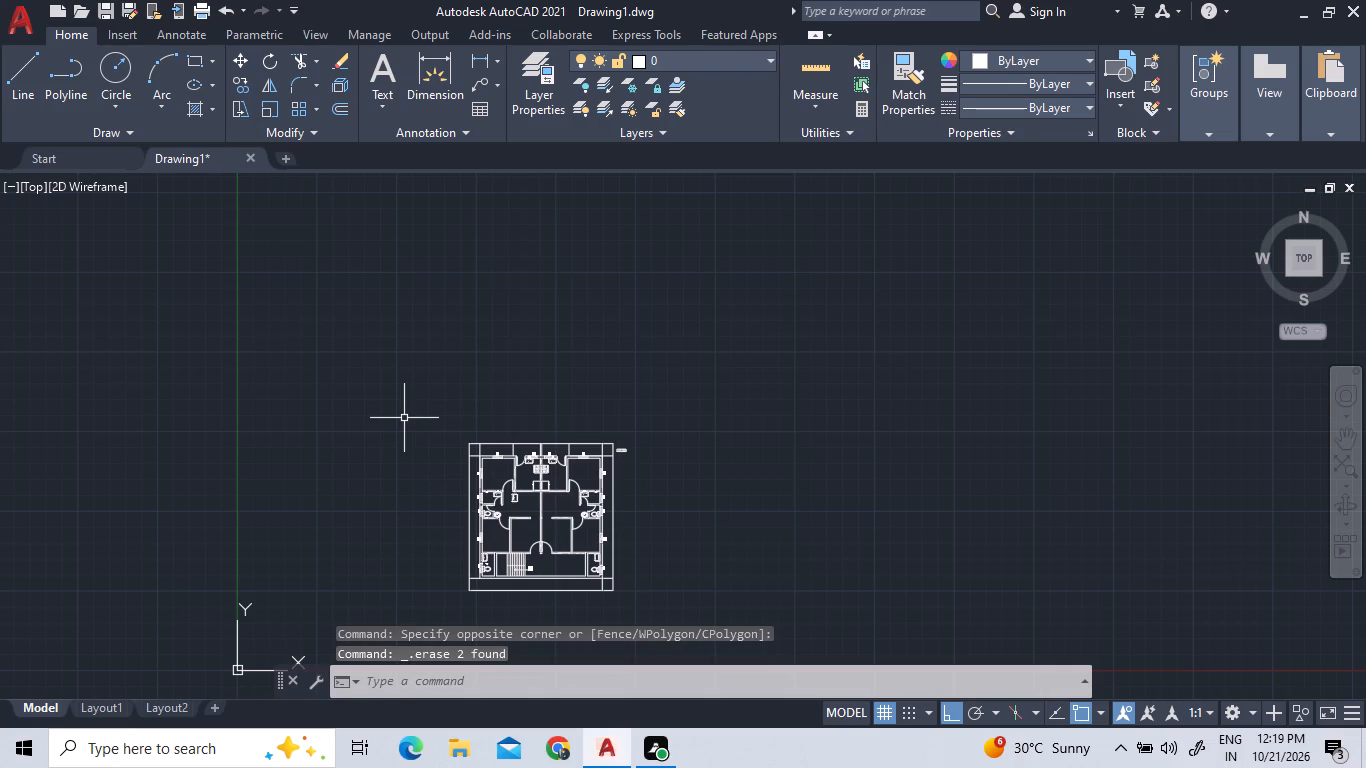
Mirror the faucet below the left unit's upper toilet across the wall line so it stands upright inside the room, erasing the source.
scroll(481, 542, "up", 4)
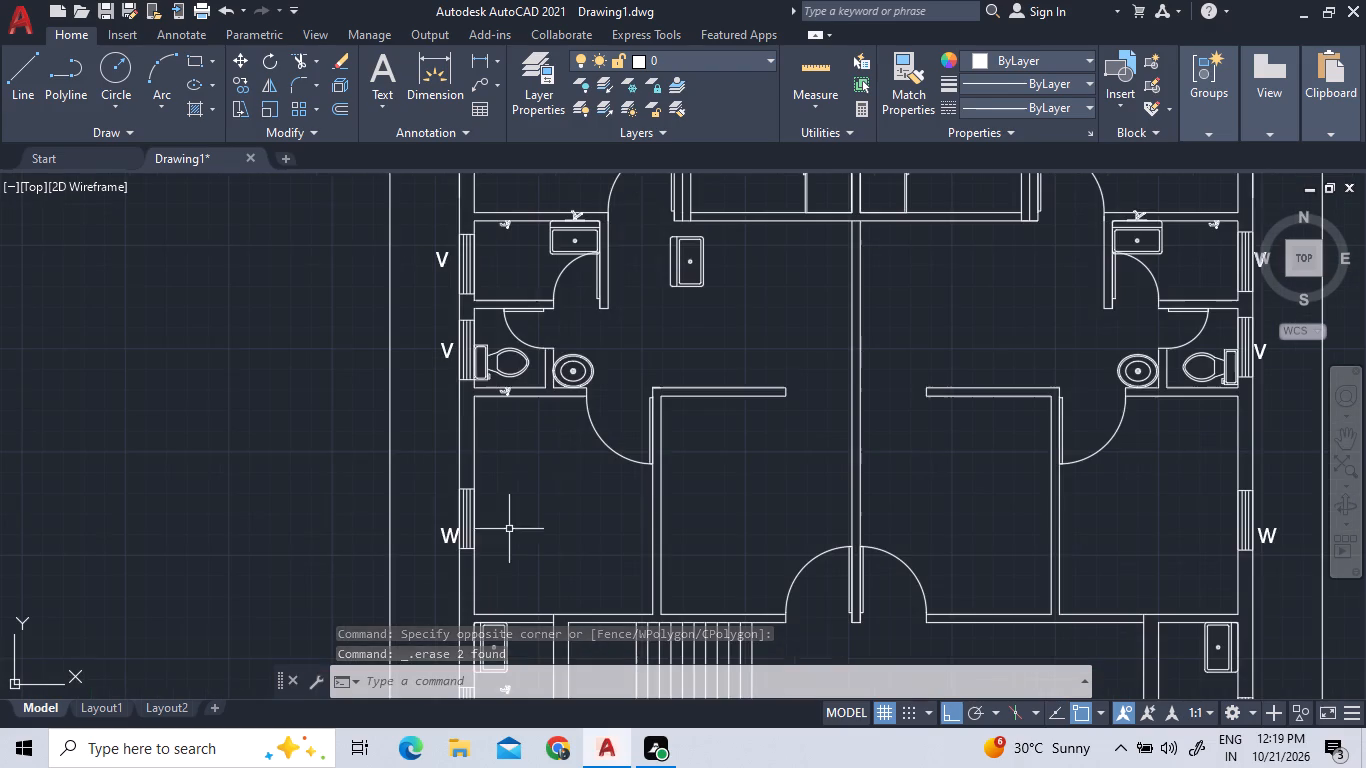
scroll(509, 356, "up", 3)
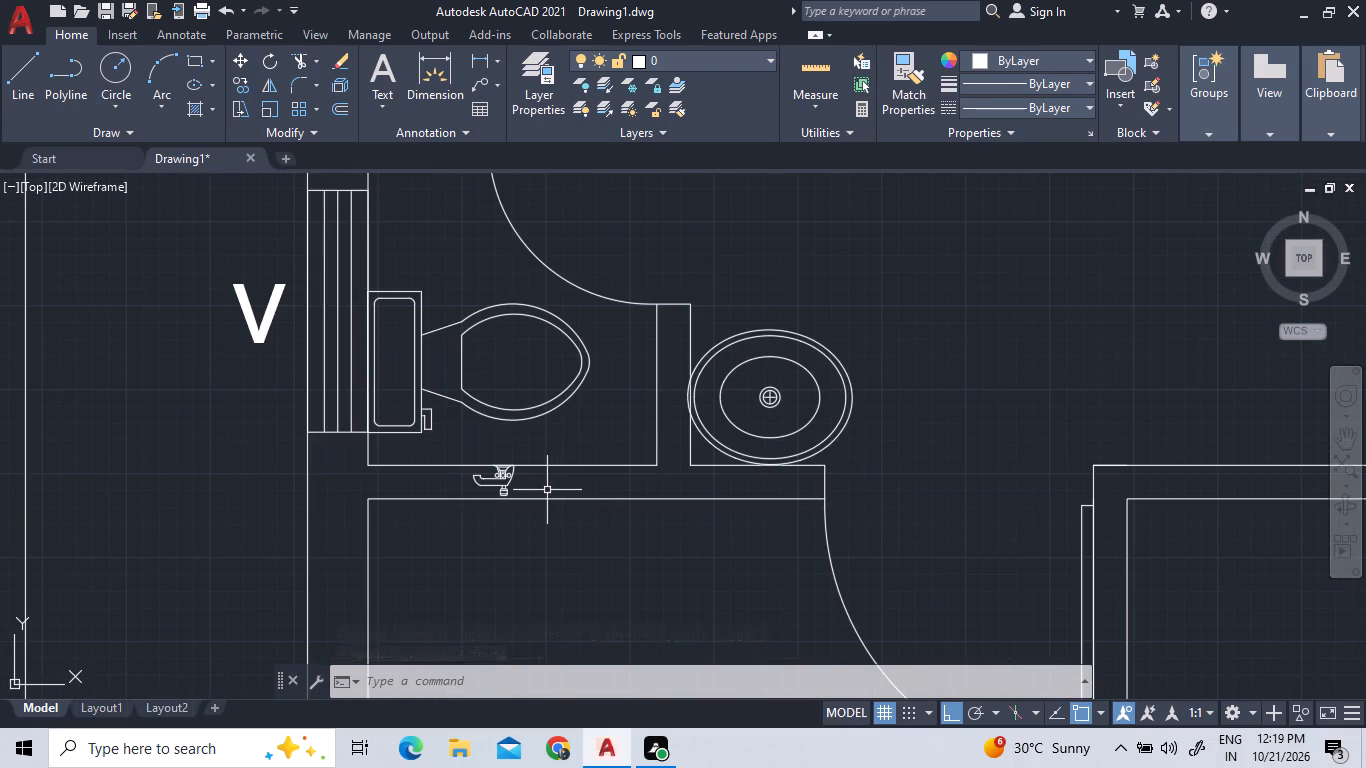
left_click(547, 490)
left_click(398, 473)
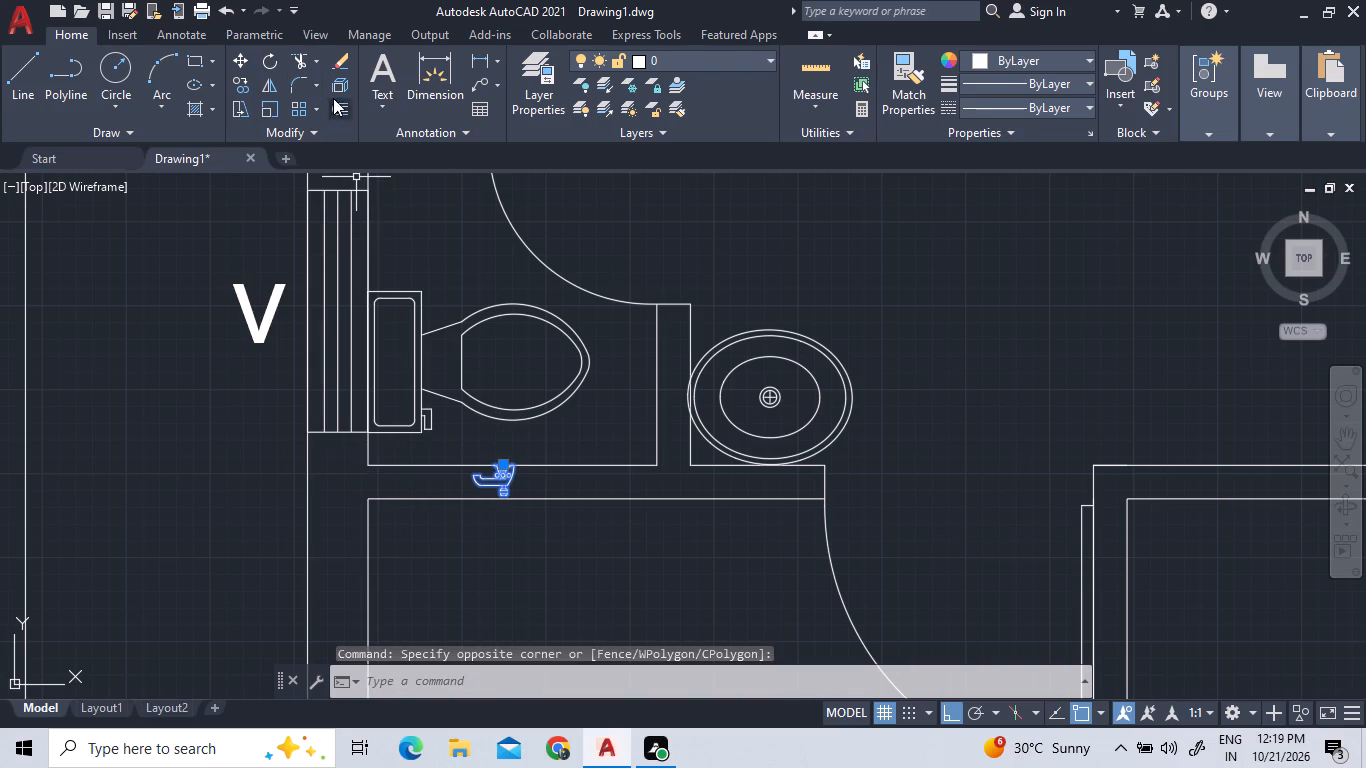
left_click(270, 85)
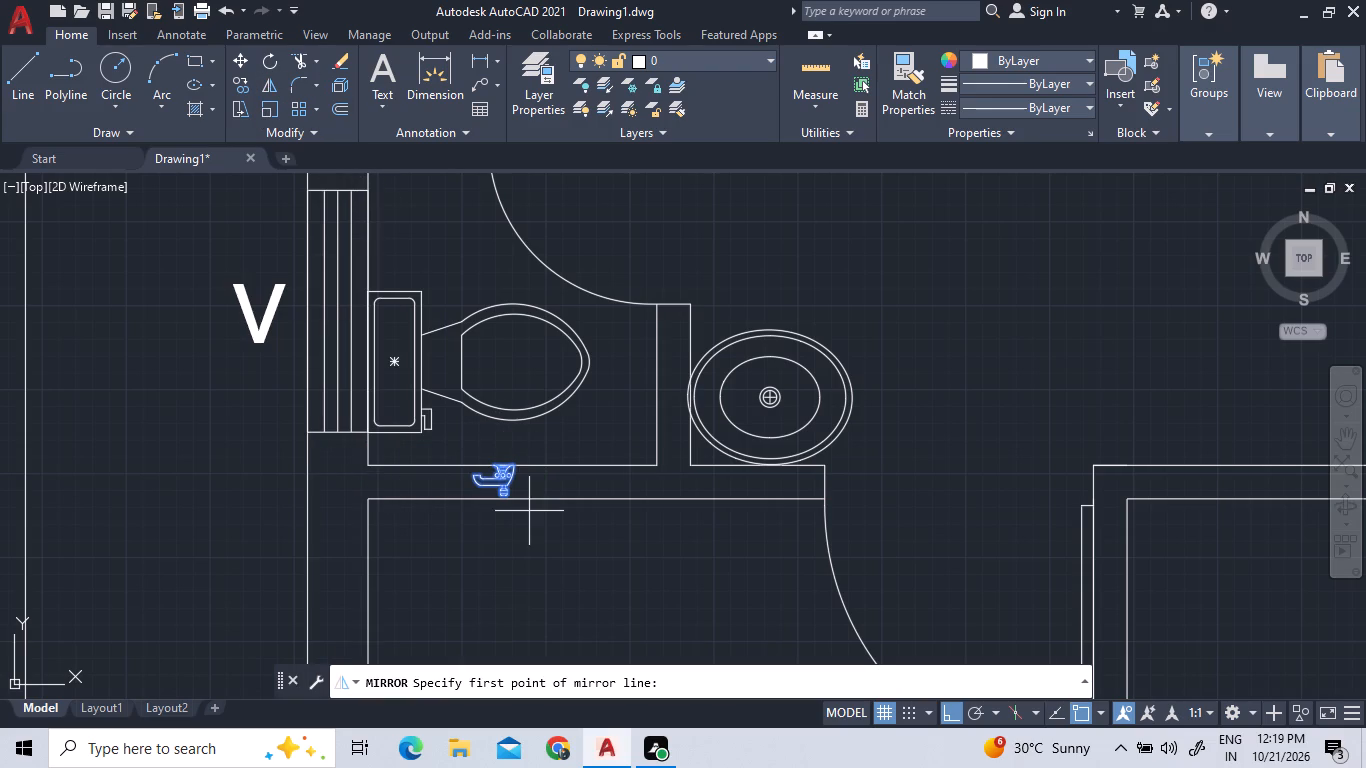
scroll(493, 471, "up", 4)
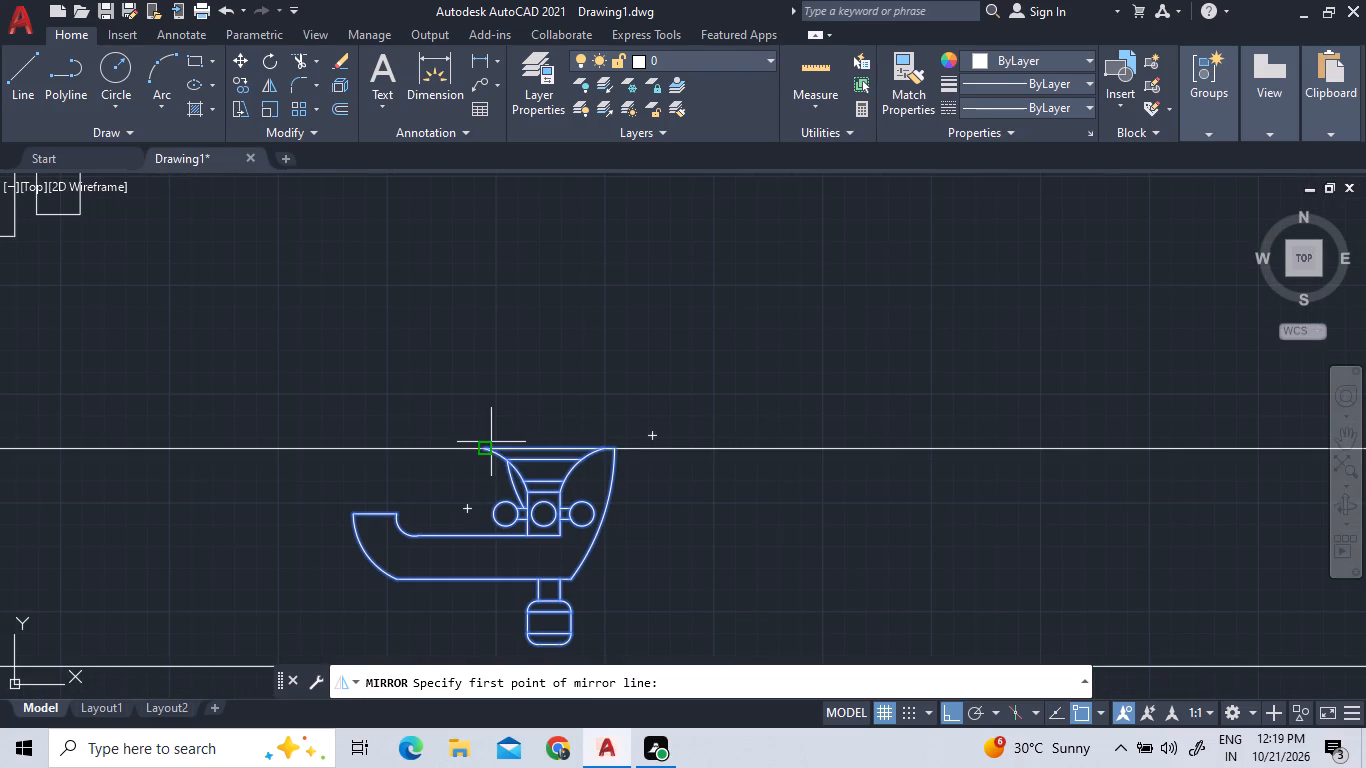
left_click(490, 447)
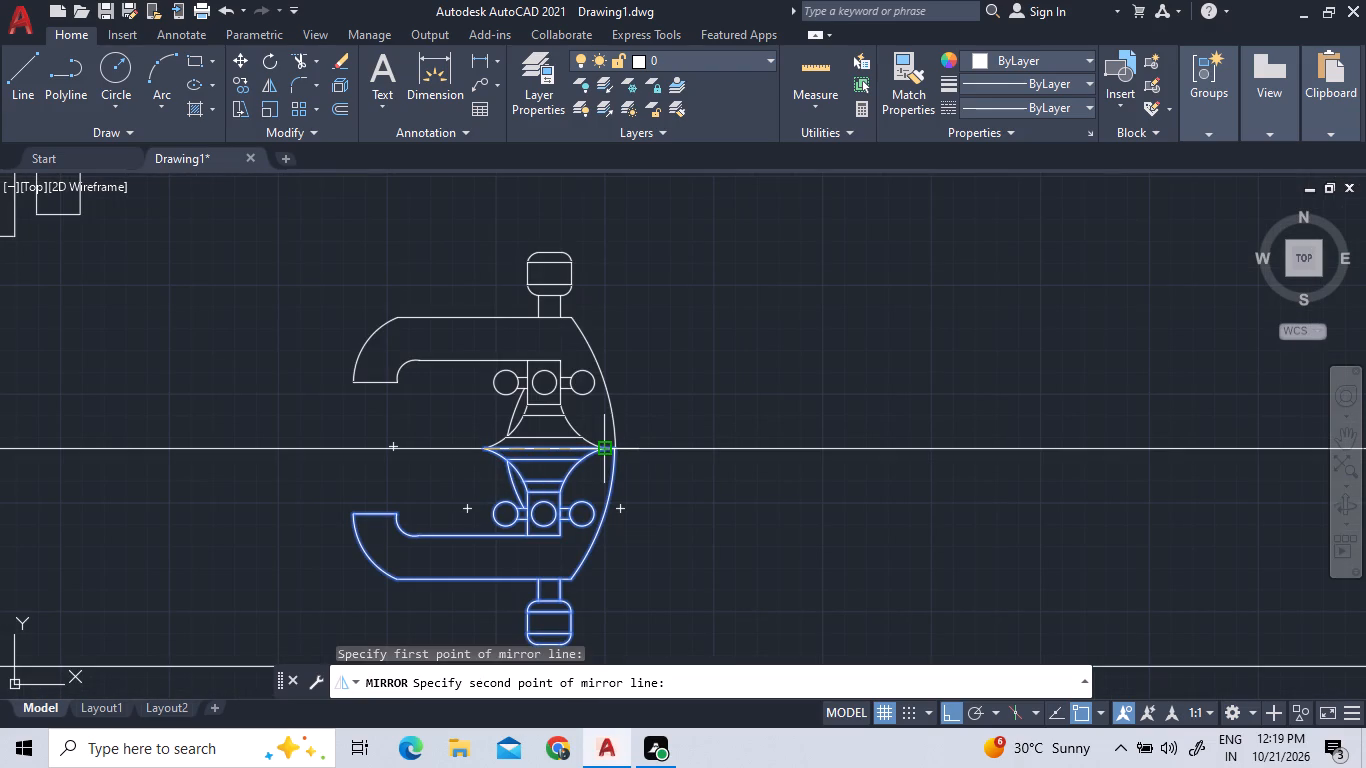
left_click(609, 447)
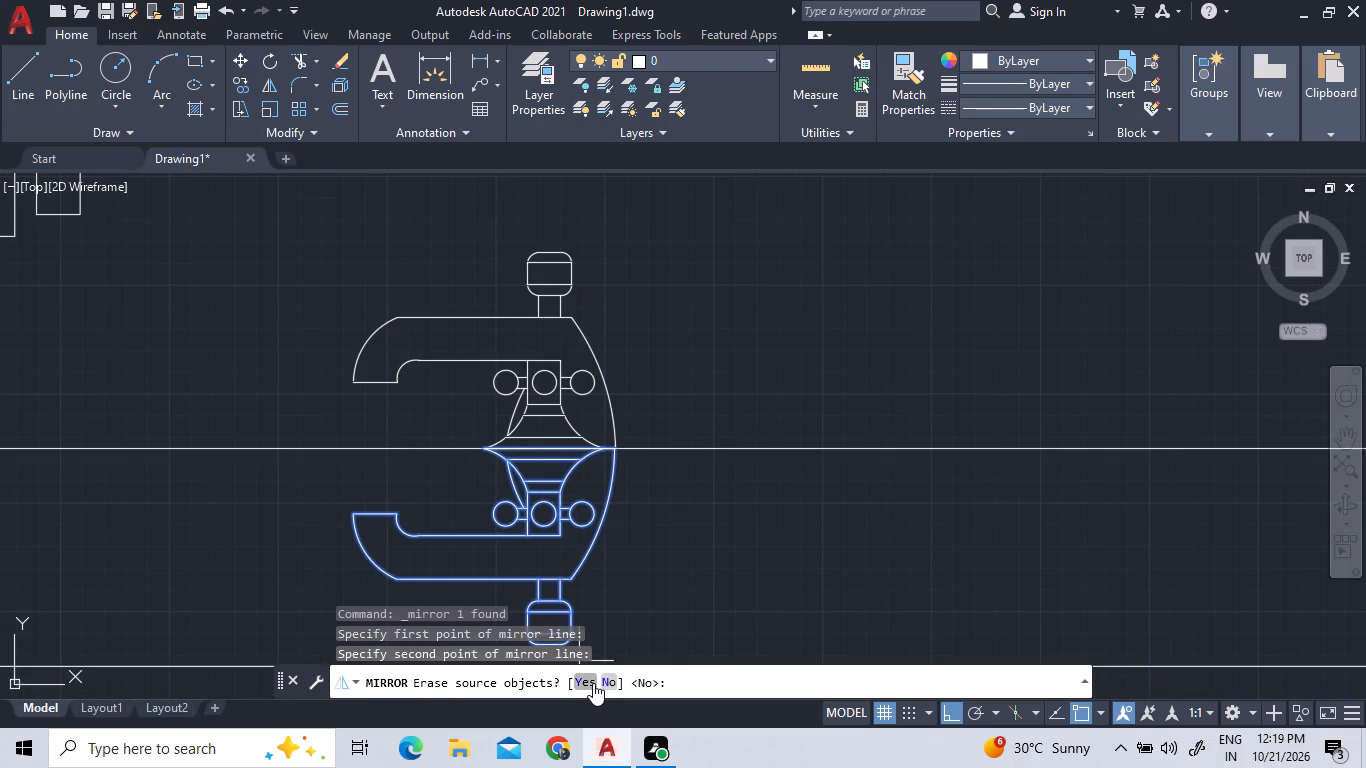
left_click(593, 683)
scroll(575, 571, "down", 4)
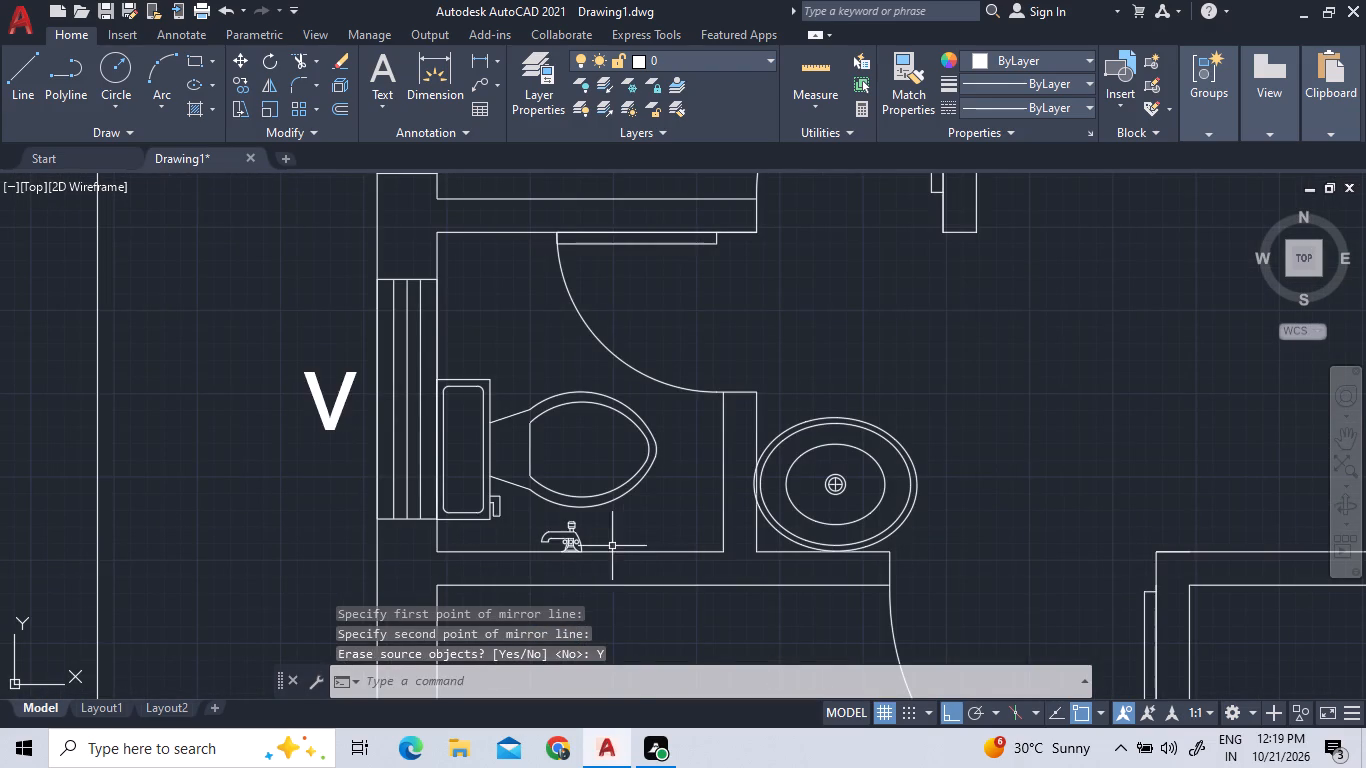
Copy the upright faucet about 34' horizontally onto the lower wall of the right unit's small toilet room, below the toilet.
left_click(609, 546)
left_click(521, 514)
right_click(520, 514)
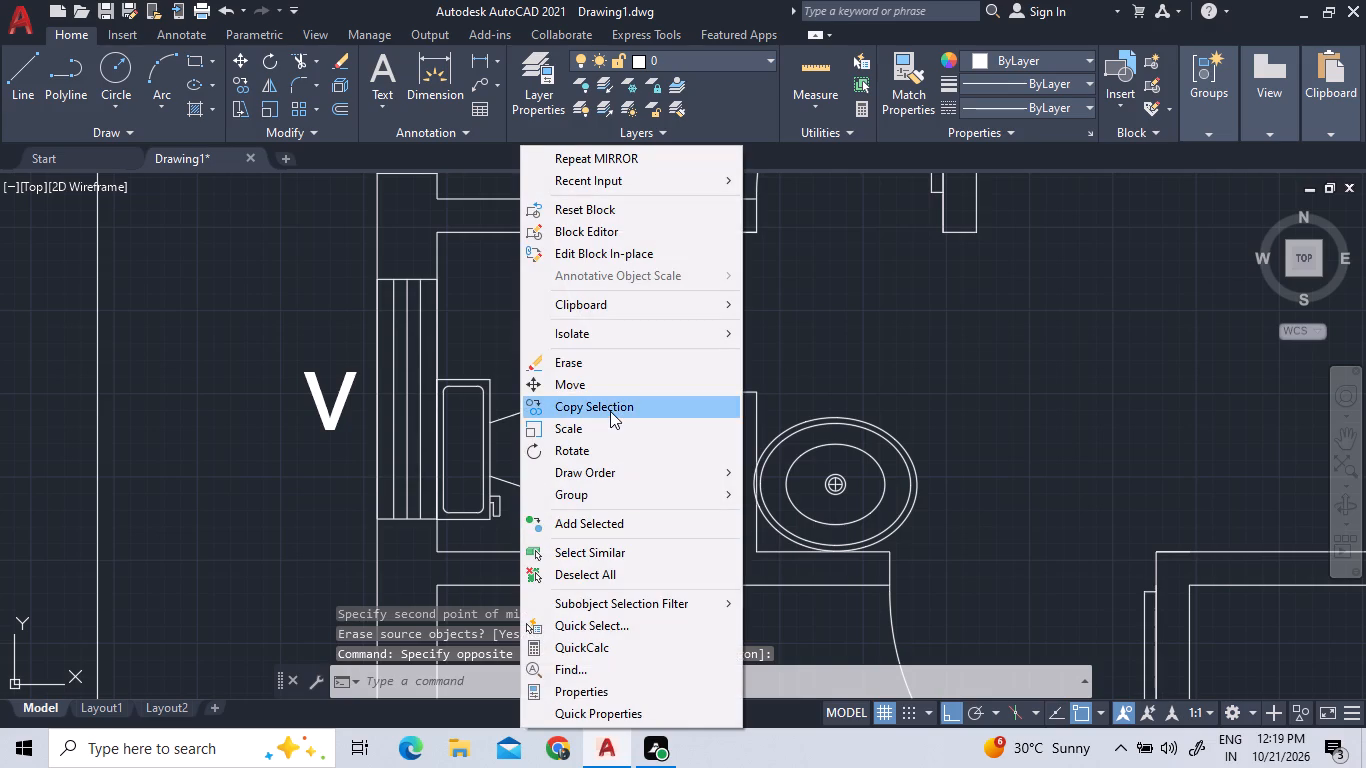
left_click(610, 411)
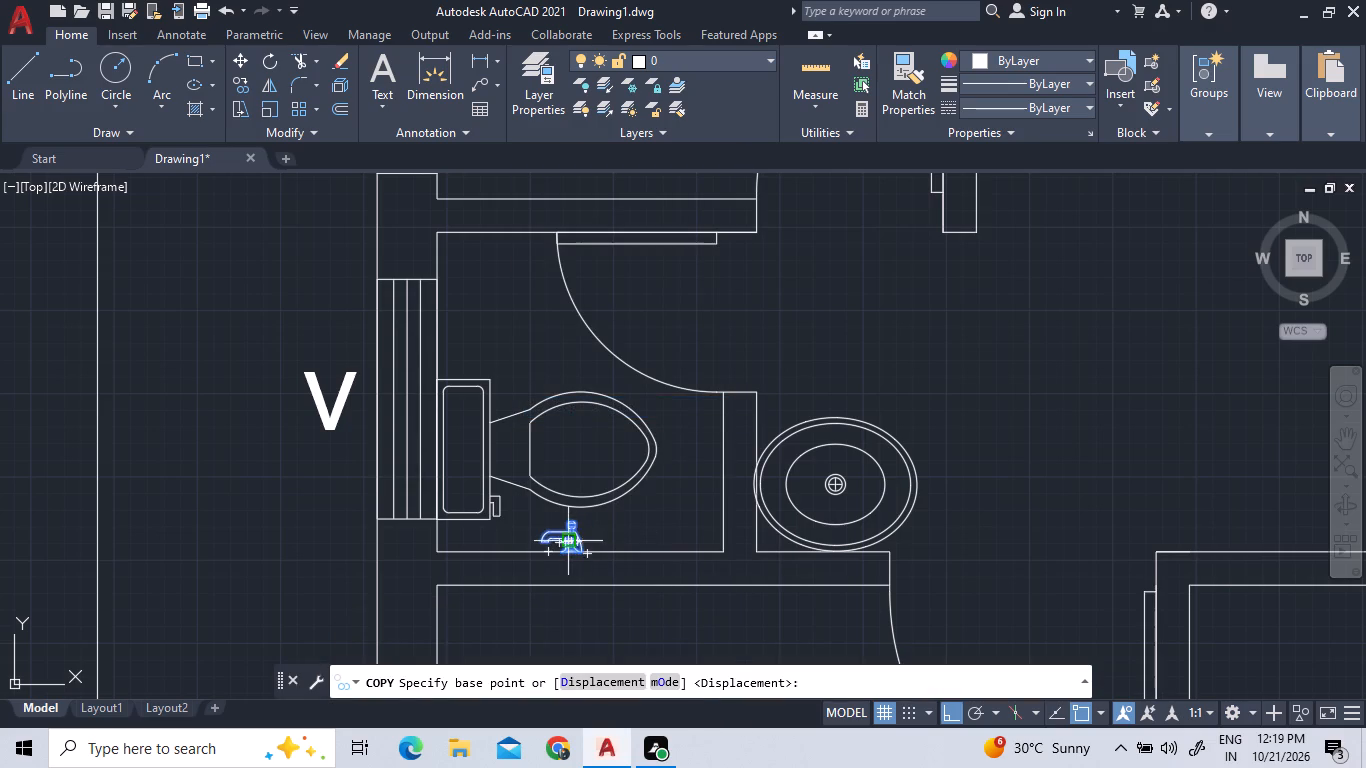
left_click(568, 540)
scroll(684, 541, "down", 6)
scroll(847, 552, "up", 3)
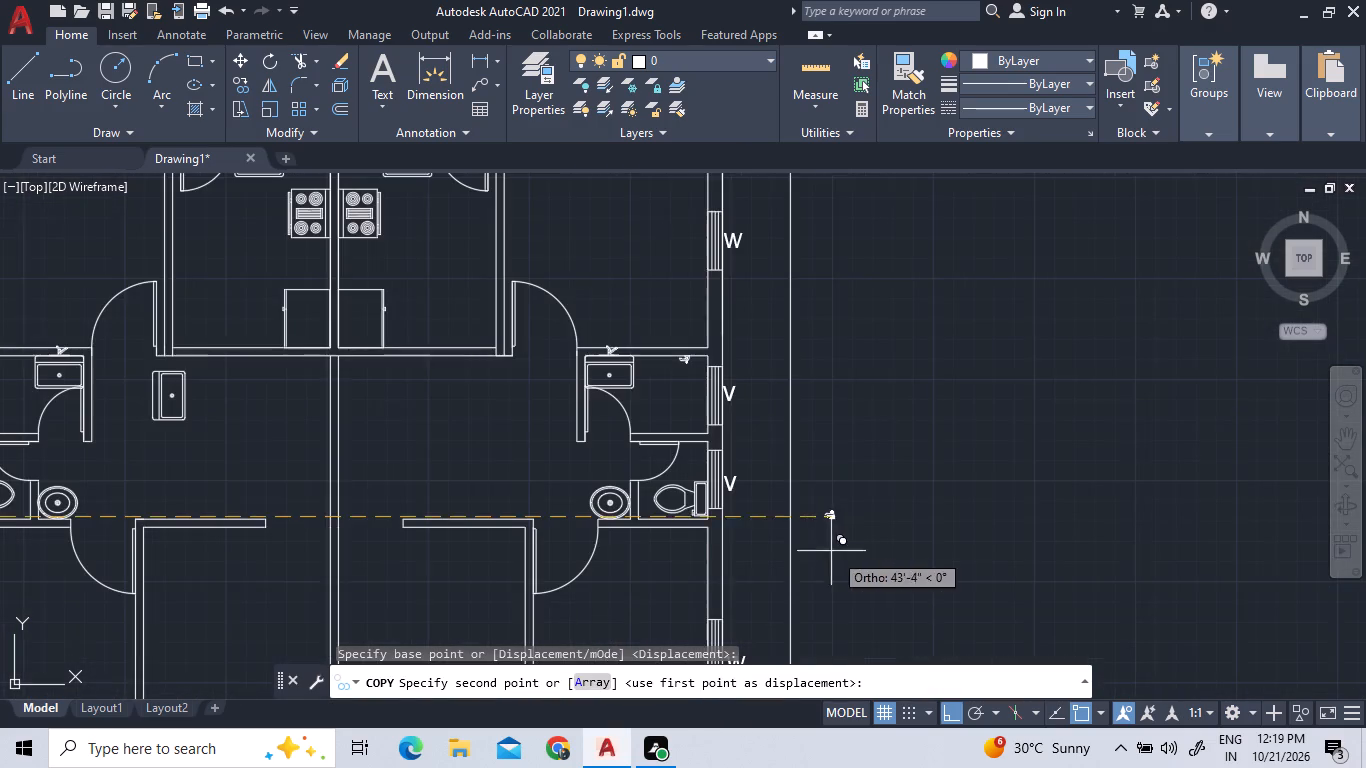
scroll(650, 536, "up", 3)
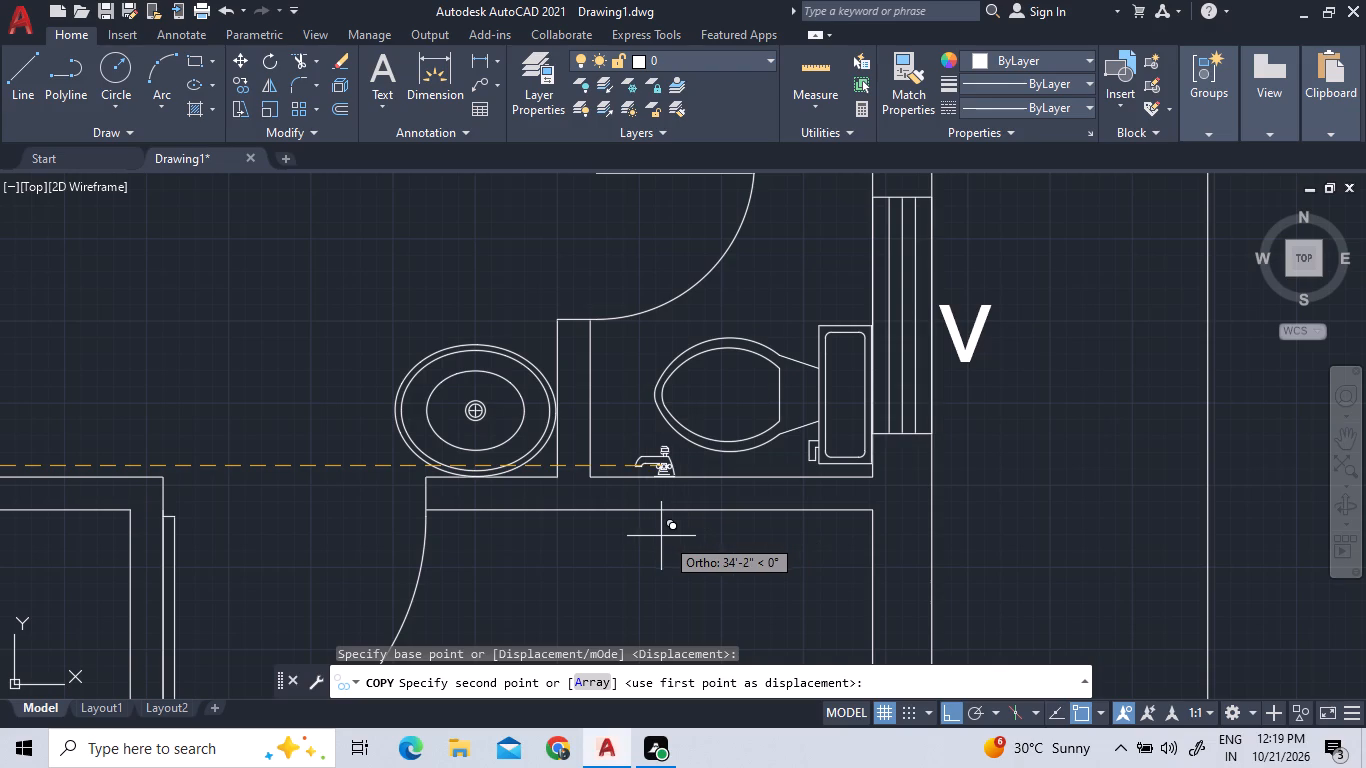
left_click(678, 545)
scroll(739, 547, "down", 2)
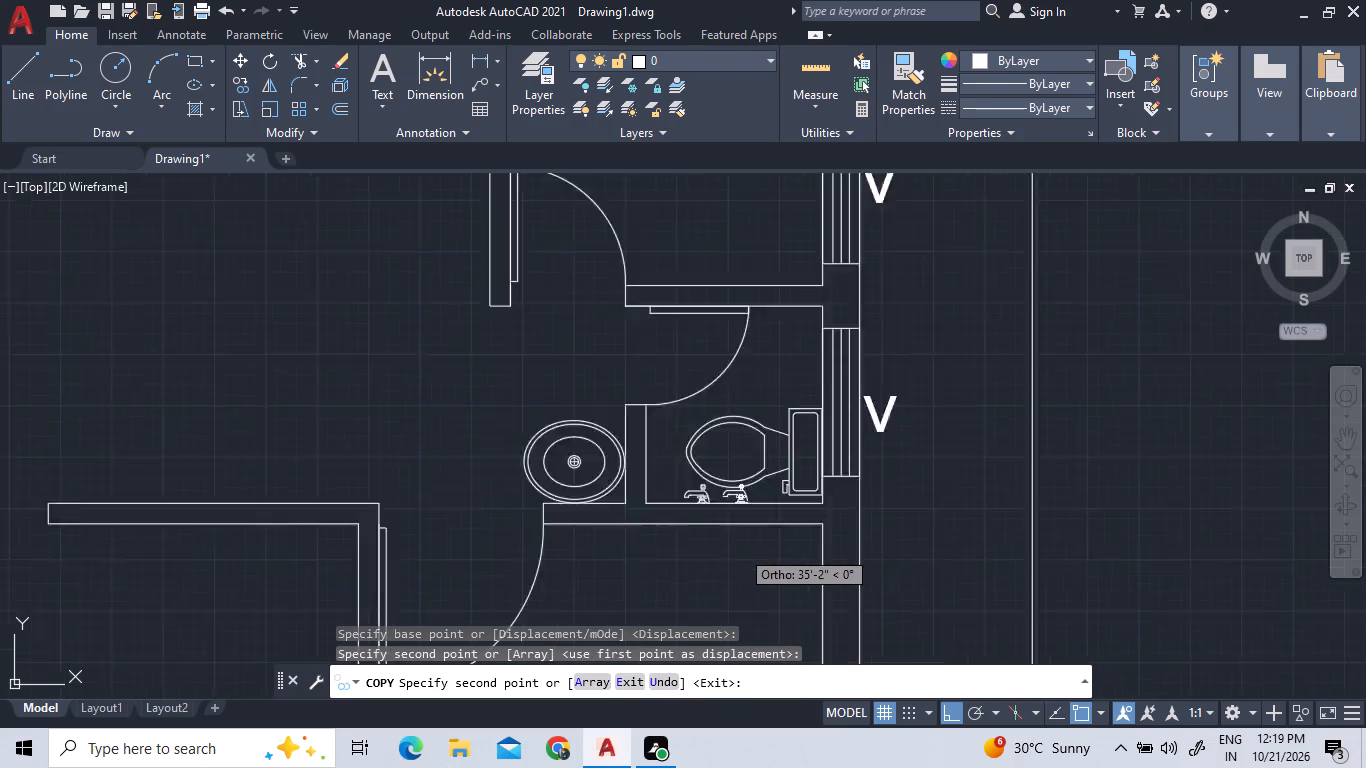
End the faucet copying at the right unit's small toilet room.
scroll(741, 550, "down", 1)
right_click(852, 424)
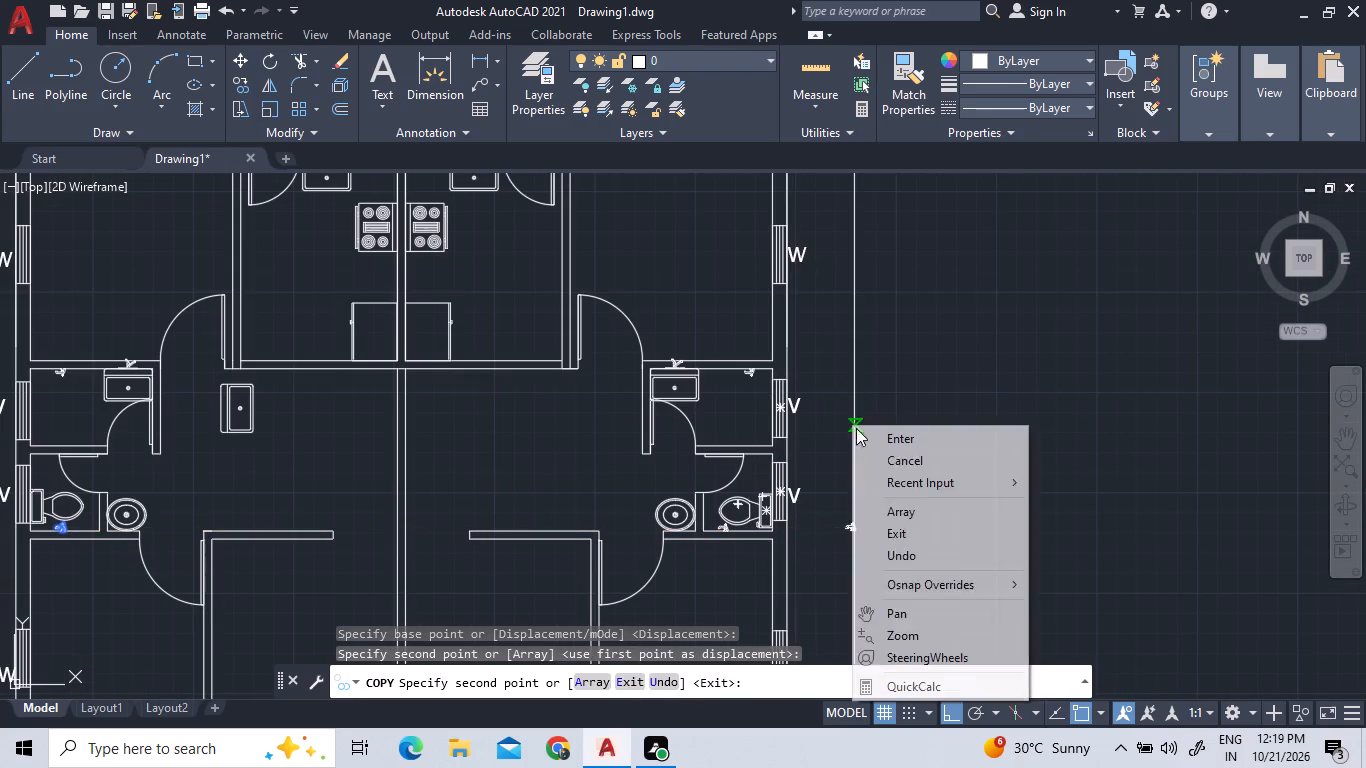
left_click(884, 446)
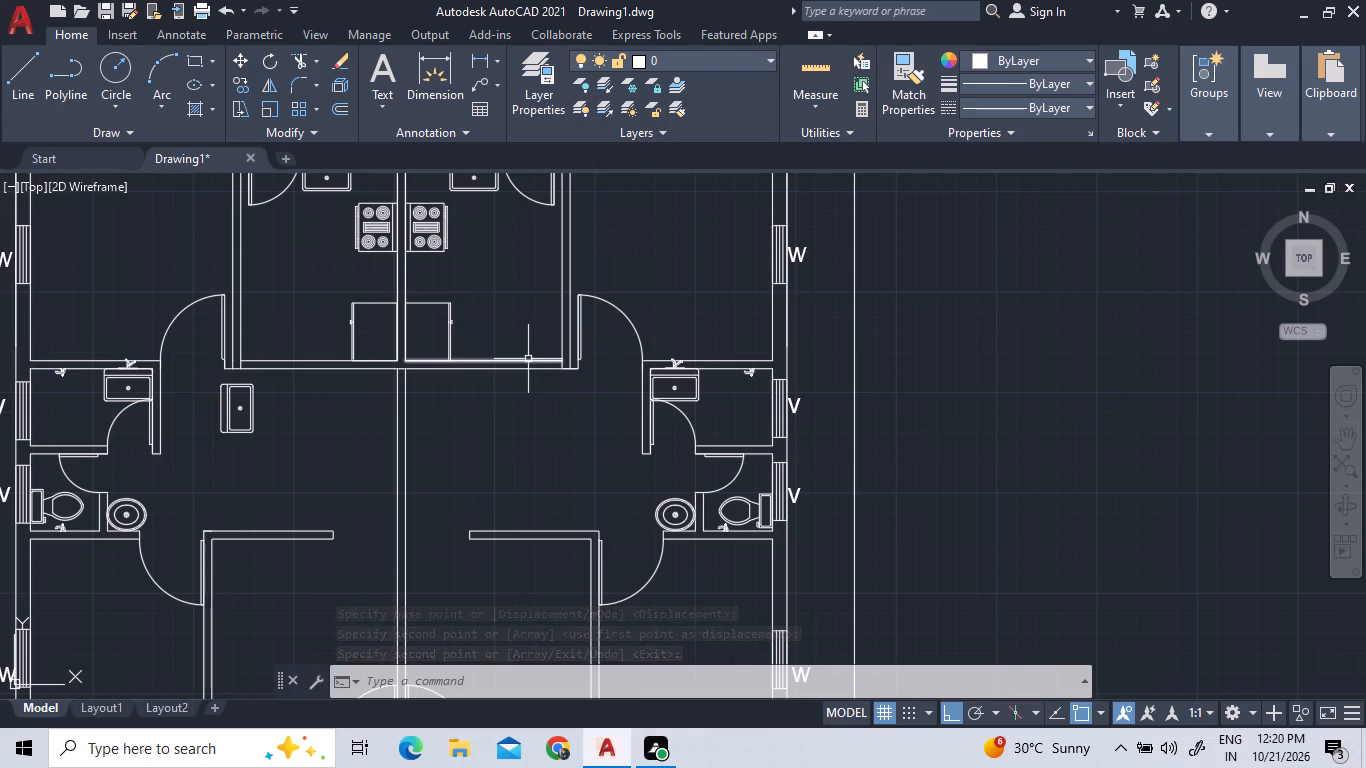
Move the toilet in the left unit's bottom corner room horizontally so its tank's back corner meets the inner face of the outer wall.
scroll(152, 369, "down", 2)
scroll(101, 370, "up", 3)
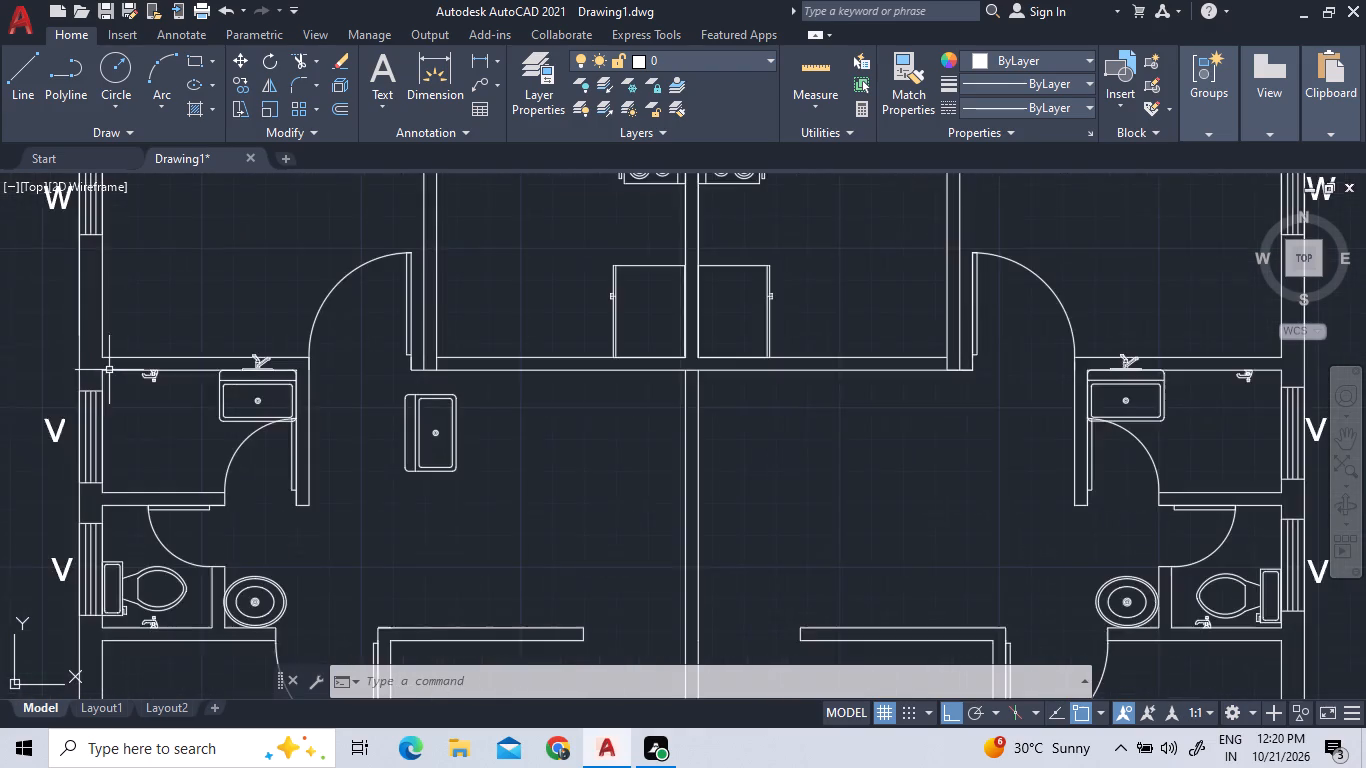
scroll(112, 370, "up", 2)
scroll(187, 376, "down", 3)
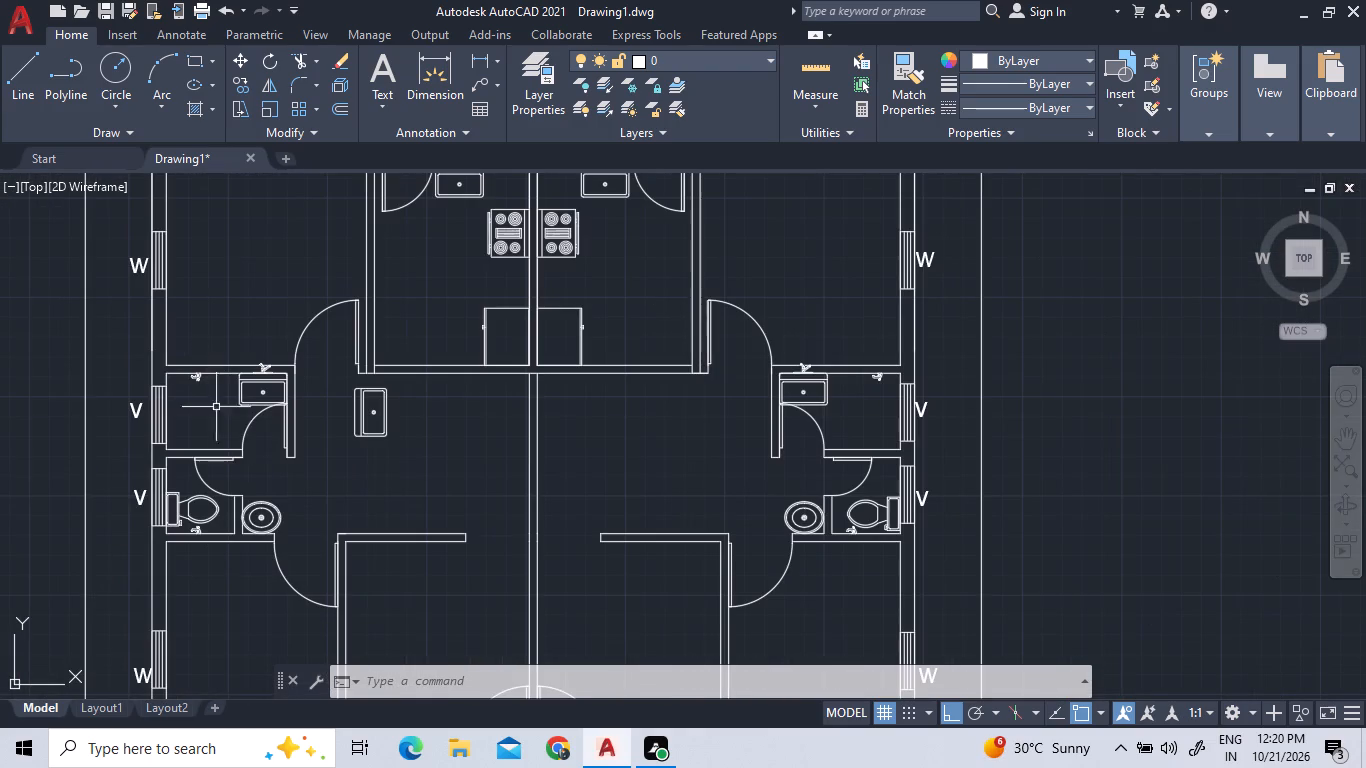
middle_click_drag(238, 559, 305, 430)
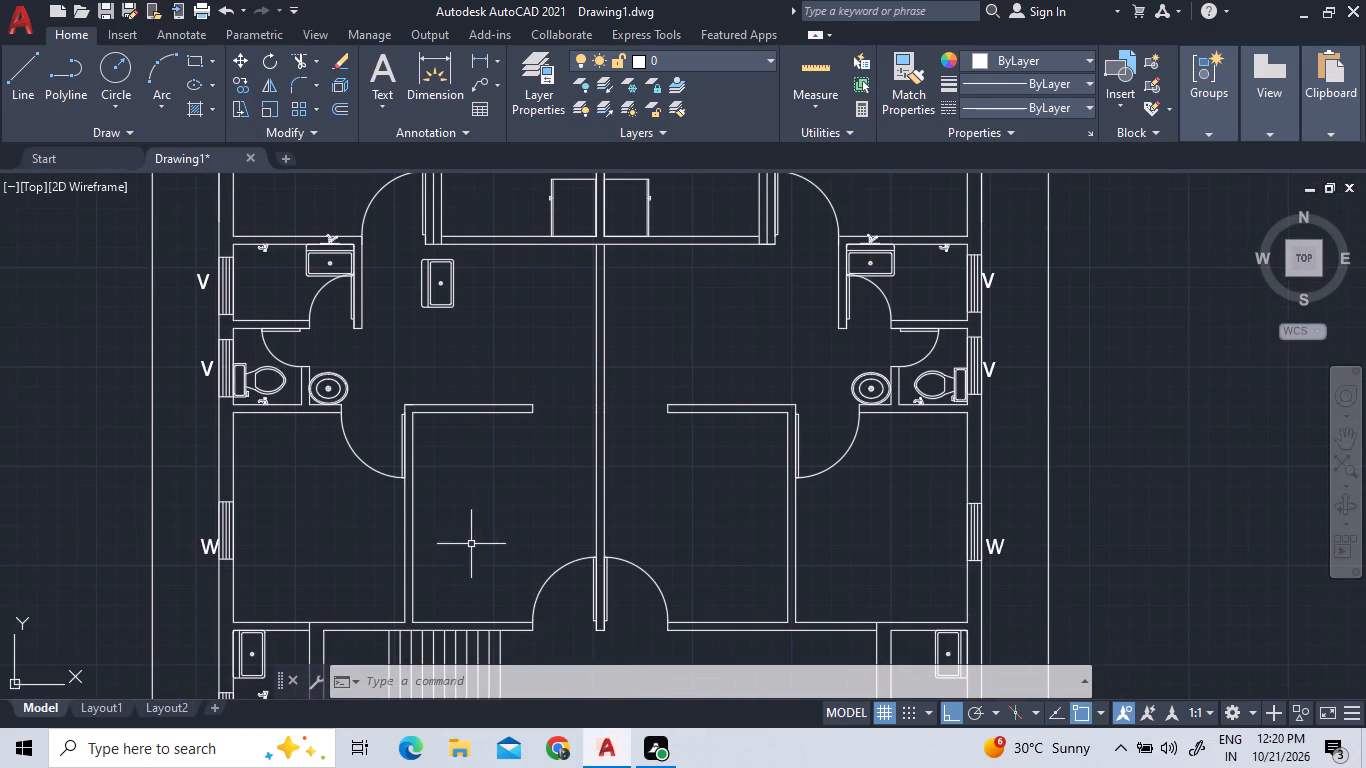
scroll(486, 456, "down", 1)
scroll(355, 628, "up", 2)
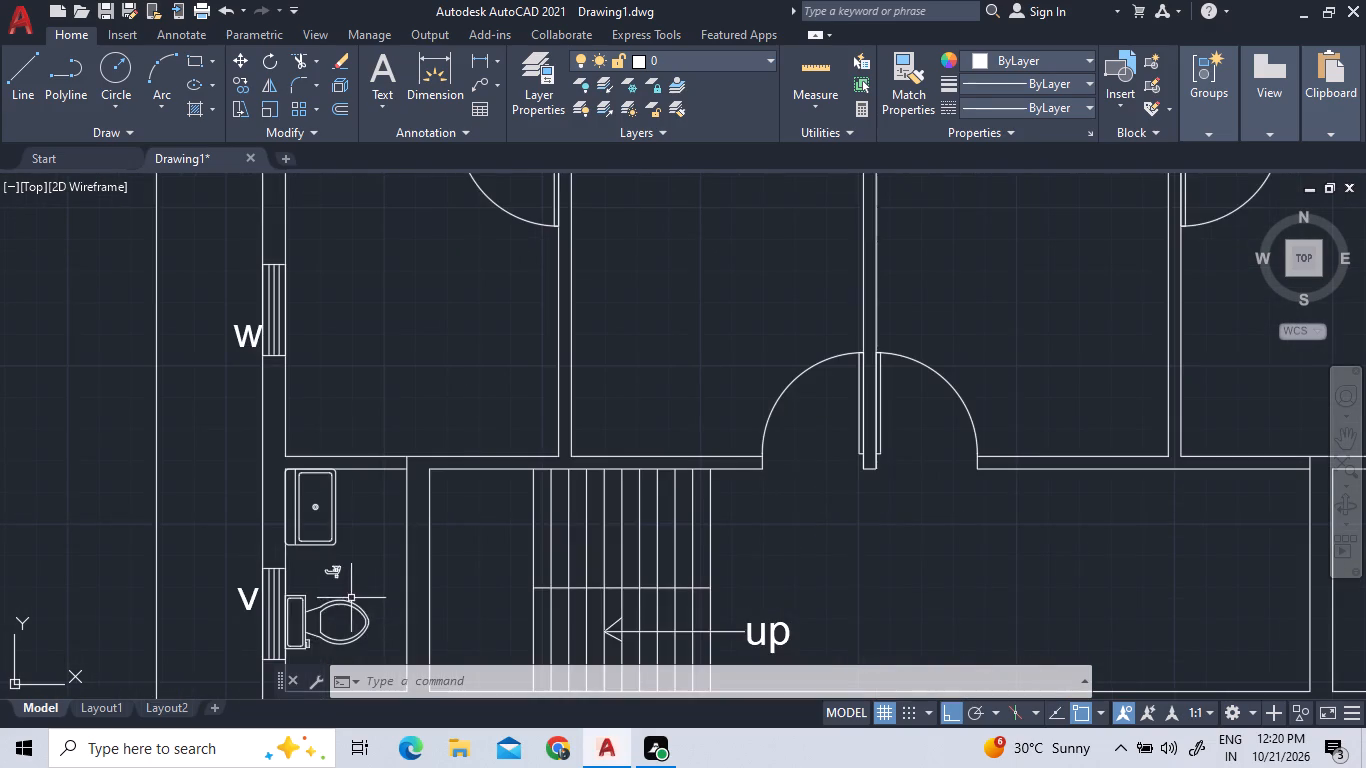
scroll(380, 489, "down", 2)
scroll(347, 574, "up", 2)
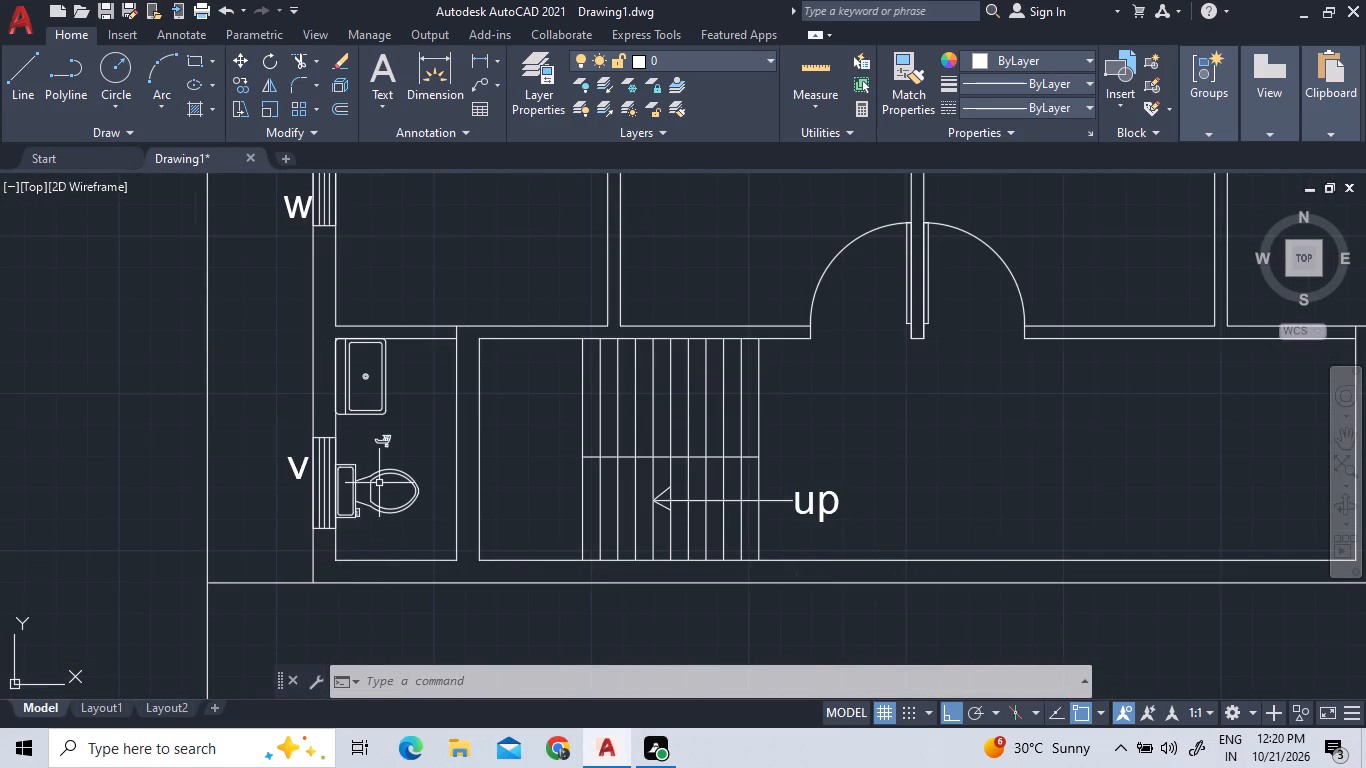
left_click(376, 480)
left_click(357, 463)
right_click(365, 464)
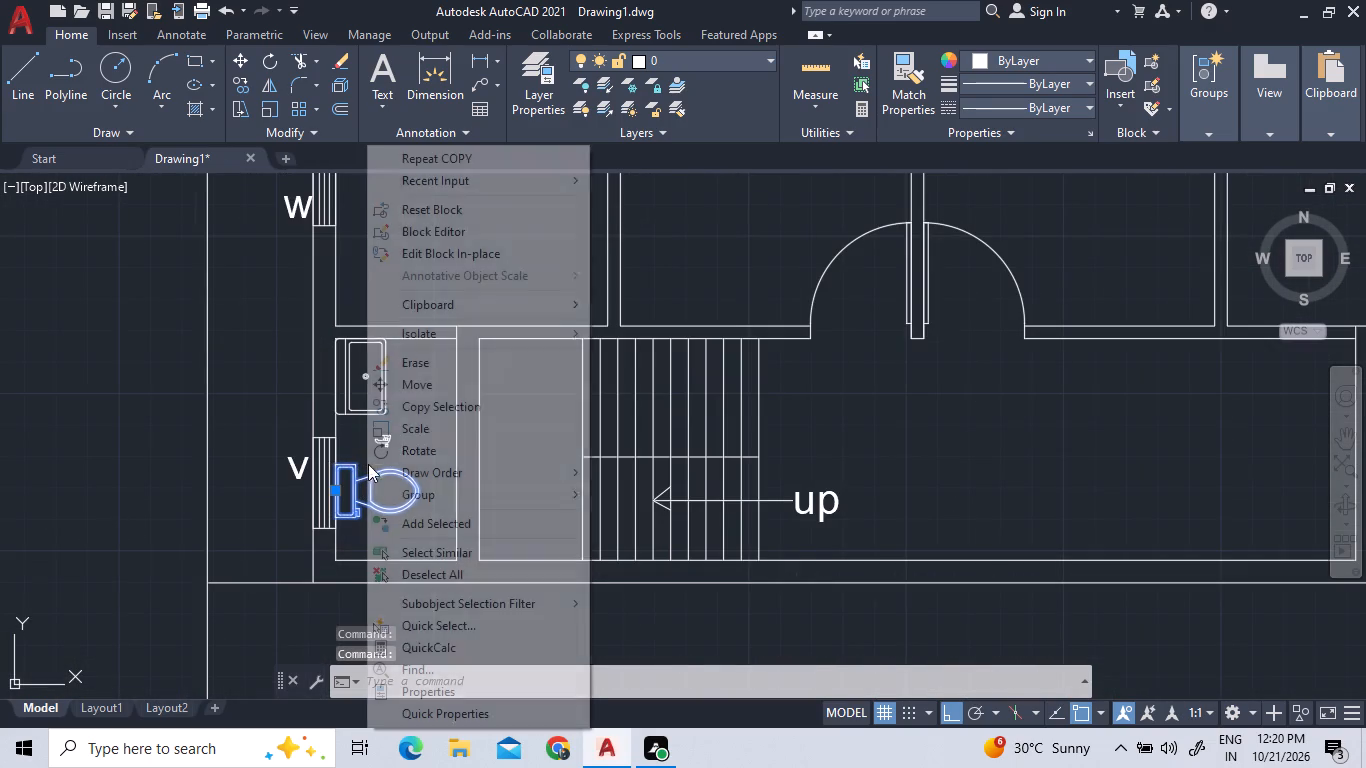
left_click(422, 387)
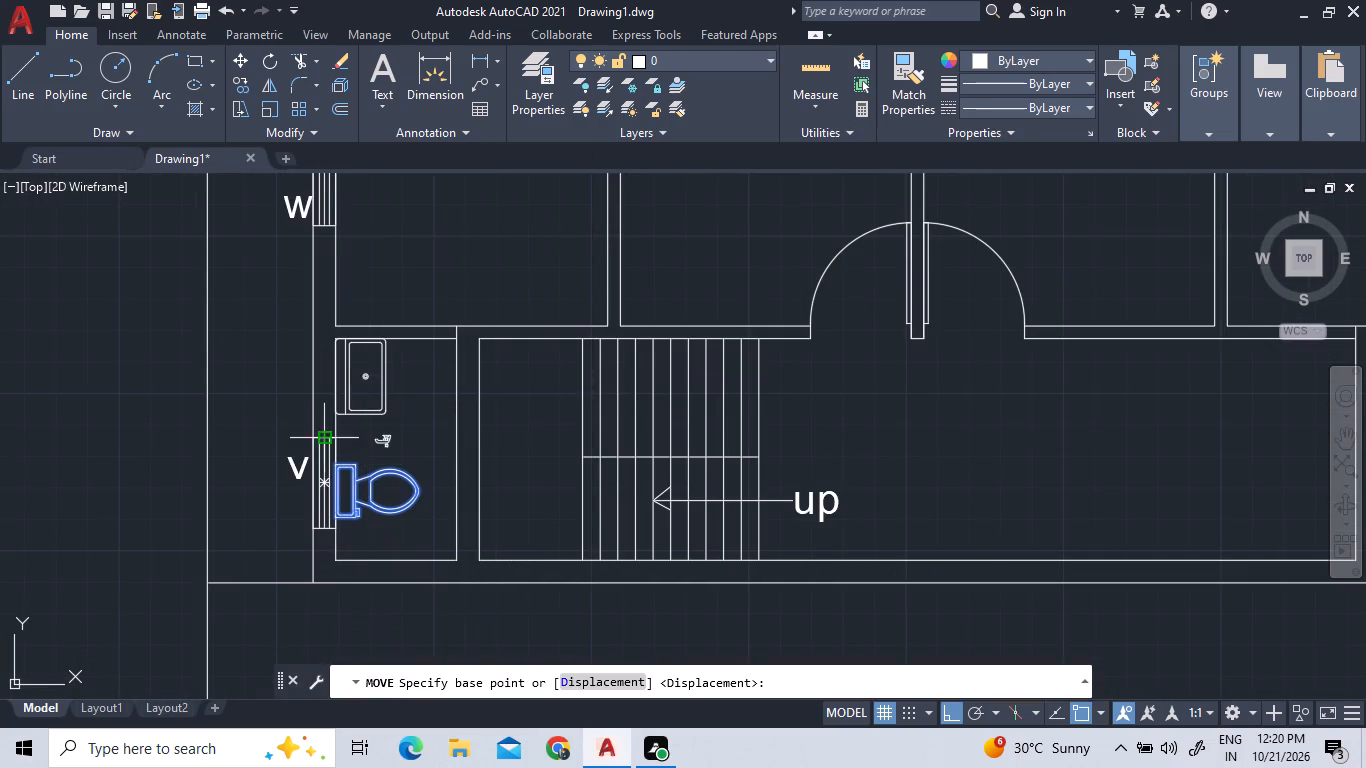
scroll(322, 519, "up", 4)
scroll(401, 552, "up", 3)
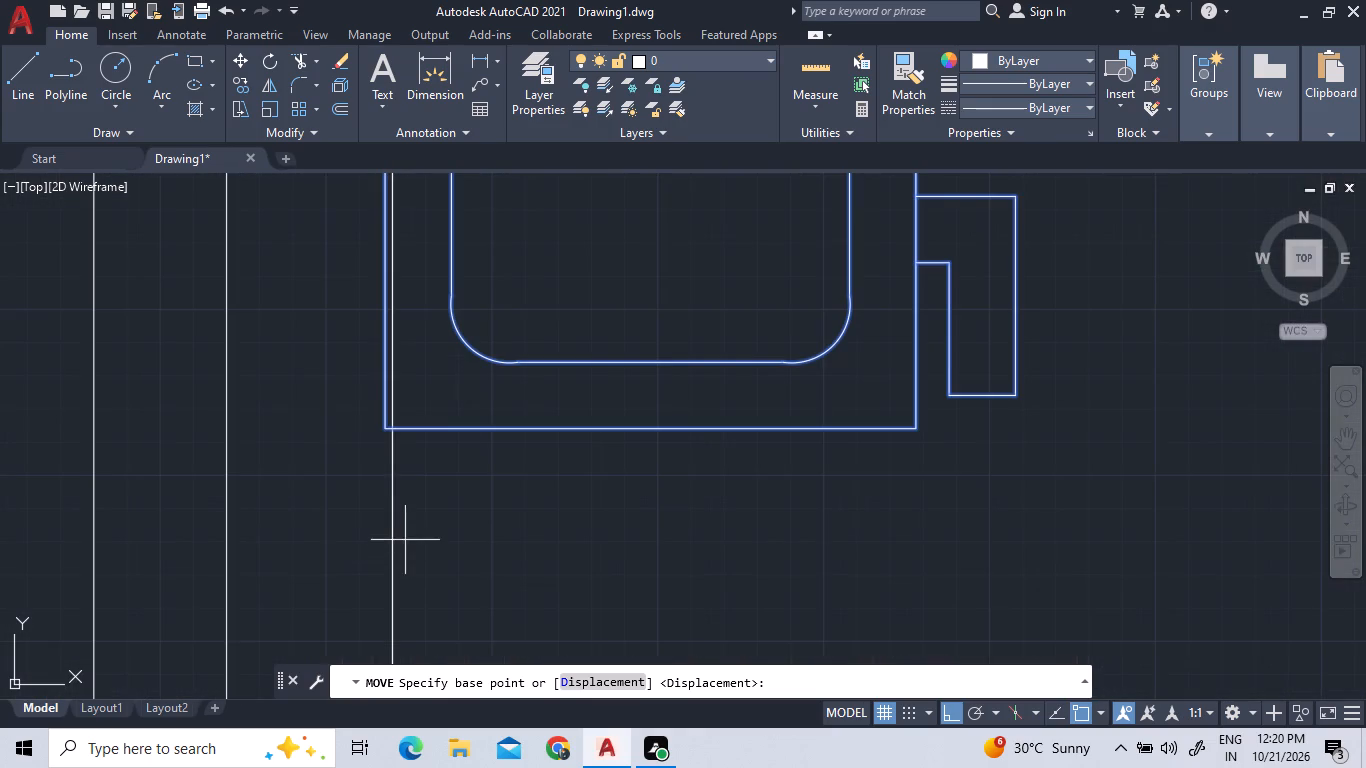
left_click(383, 423)
scroll(385, 423, "down", 3)
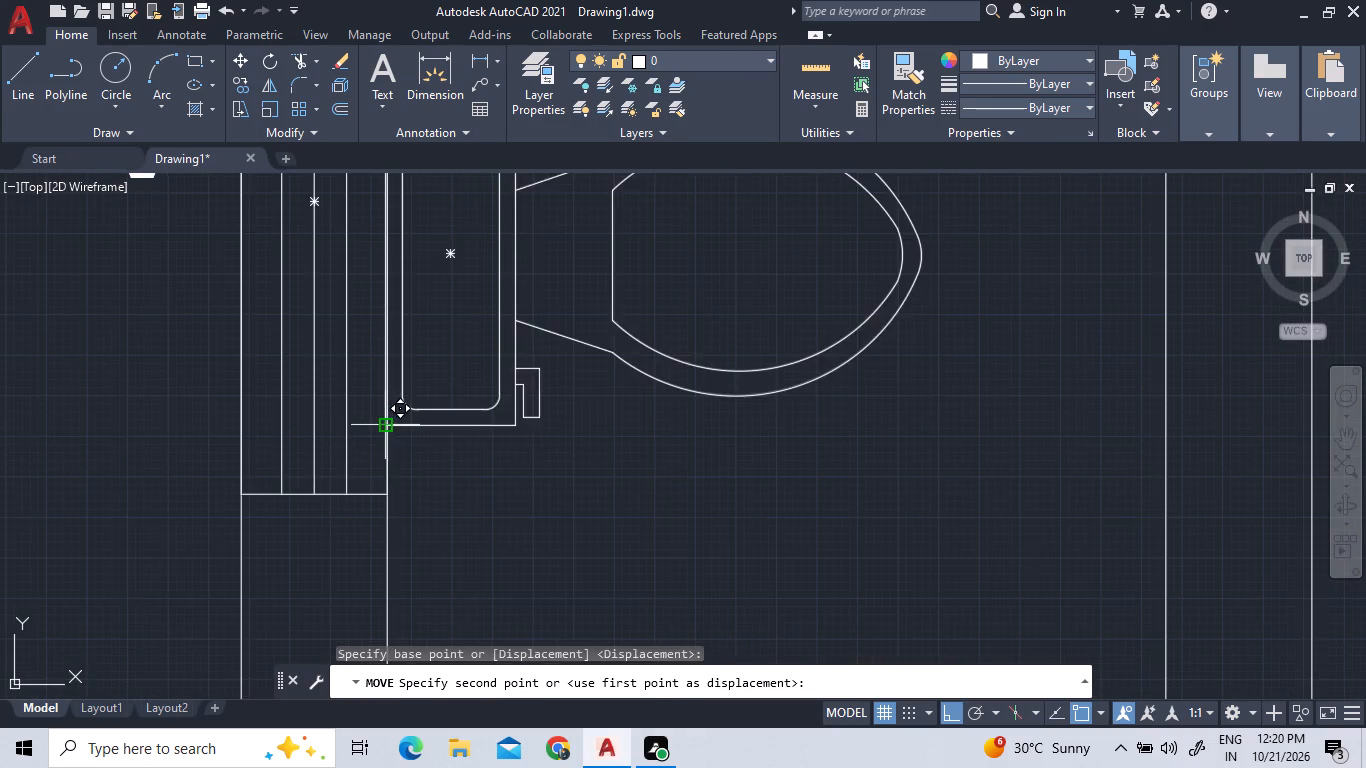
scroll(369, 512, "up", 3)
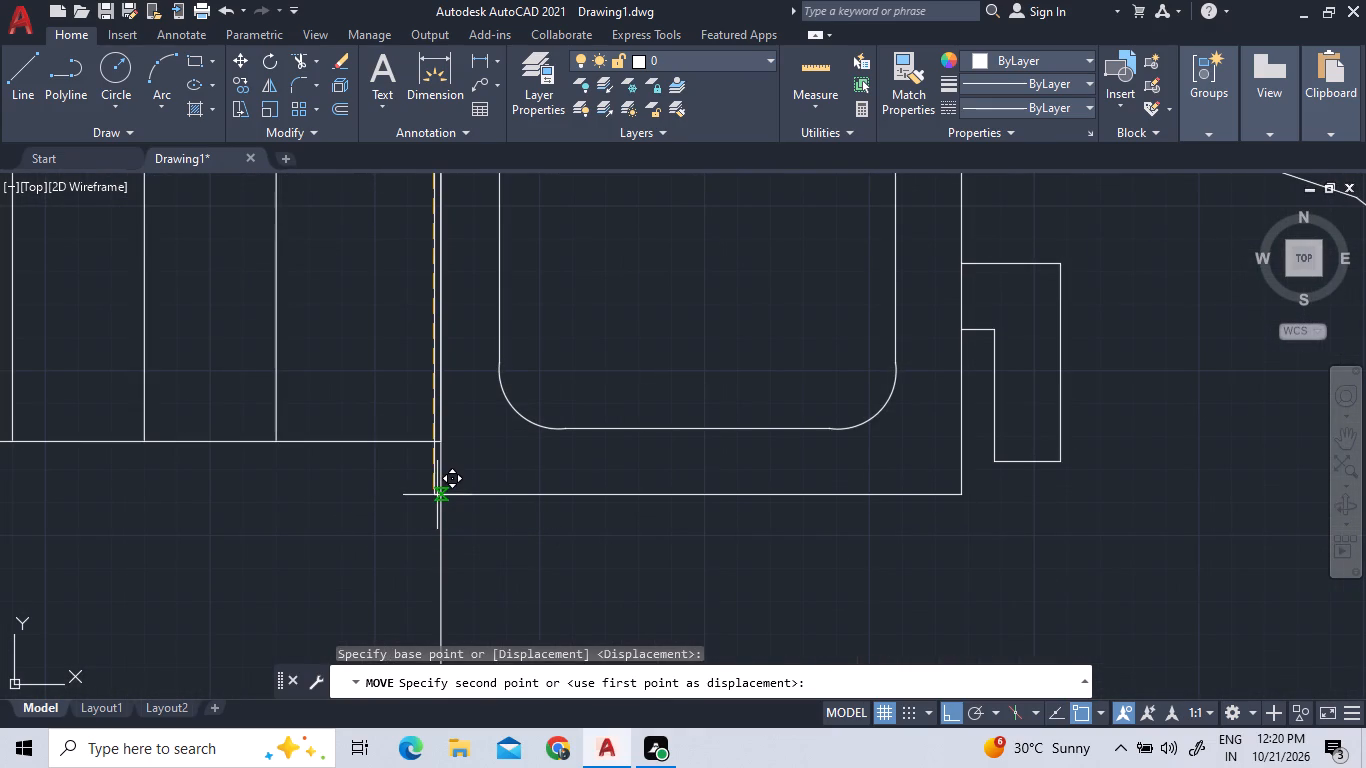
left_click(437, 495)
Rotate the faucet between that room's sink and toilet 90° counterclockwise about its mounting plate's corner, so the plate faces the outer wall.
scroll(474, 546, "down", 3)
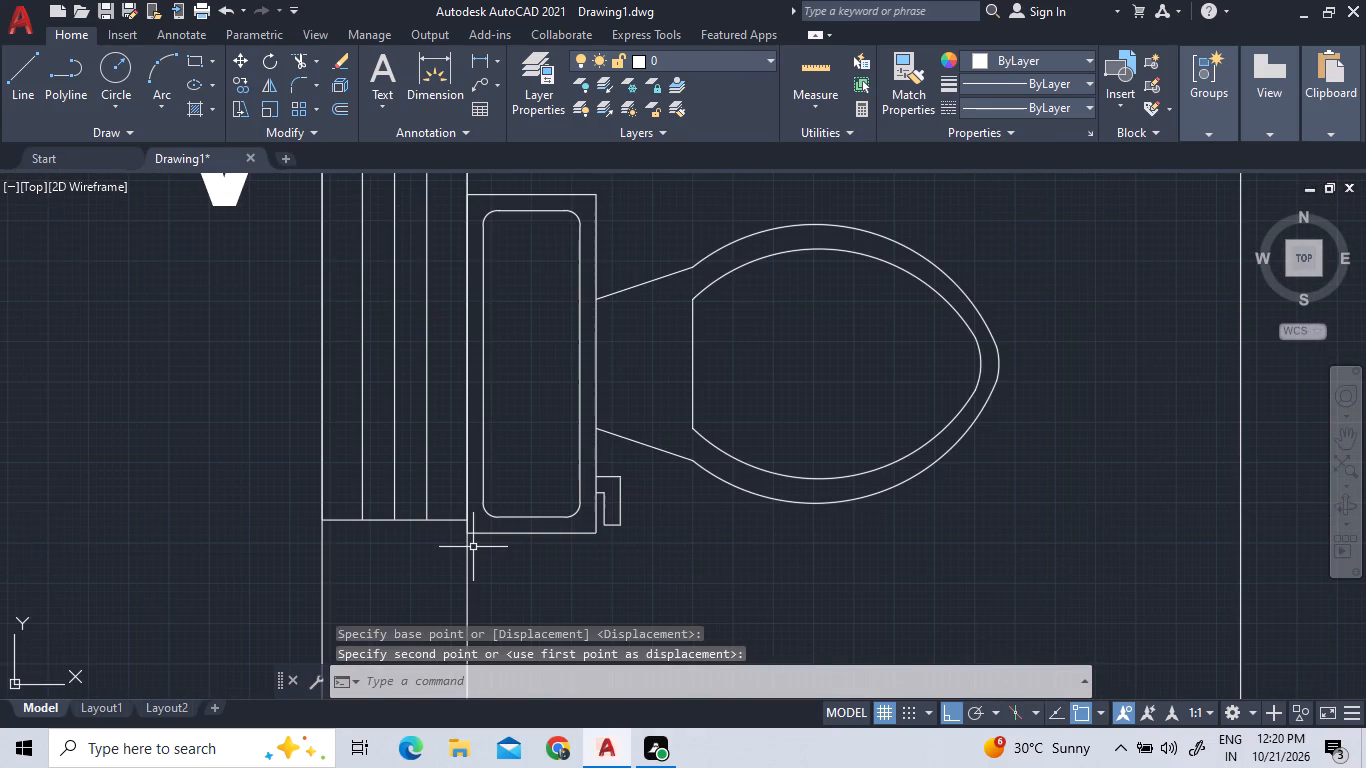
scroll(473, 554, "down", 2)
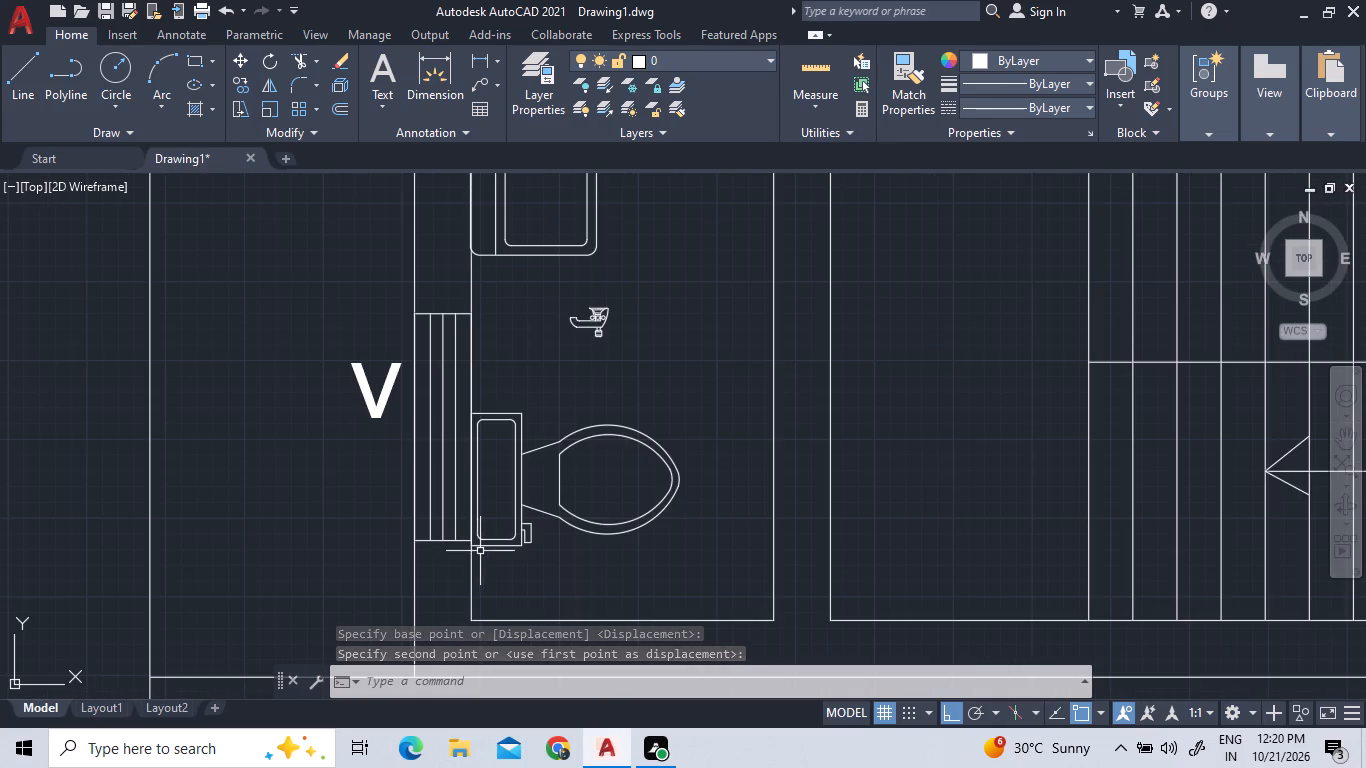
scroll(476, 548, "down", 2)
scroll(536, 464, "up", 3)
left_click_drag(520, 480, 515, 471)
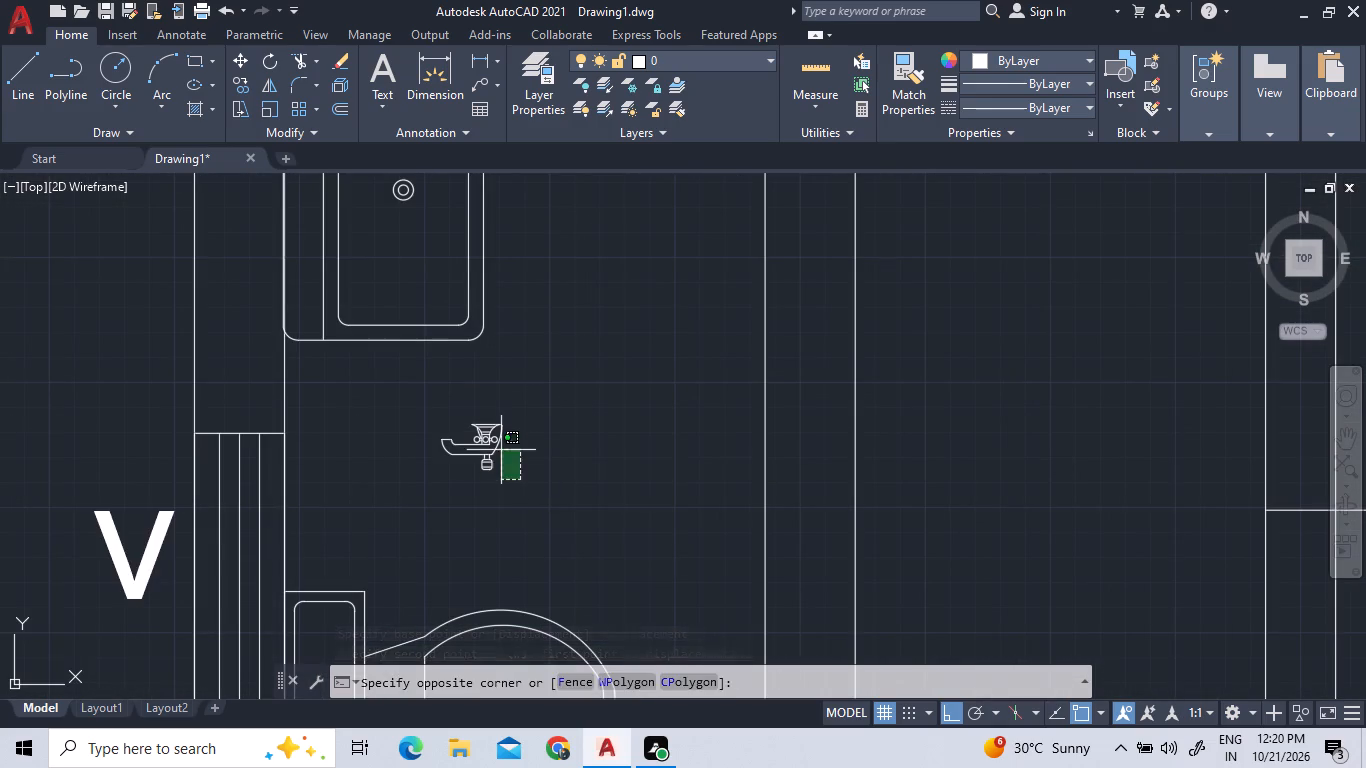
left_click(464, 420)
right_click(462, 420)
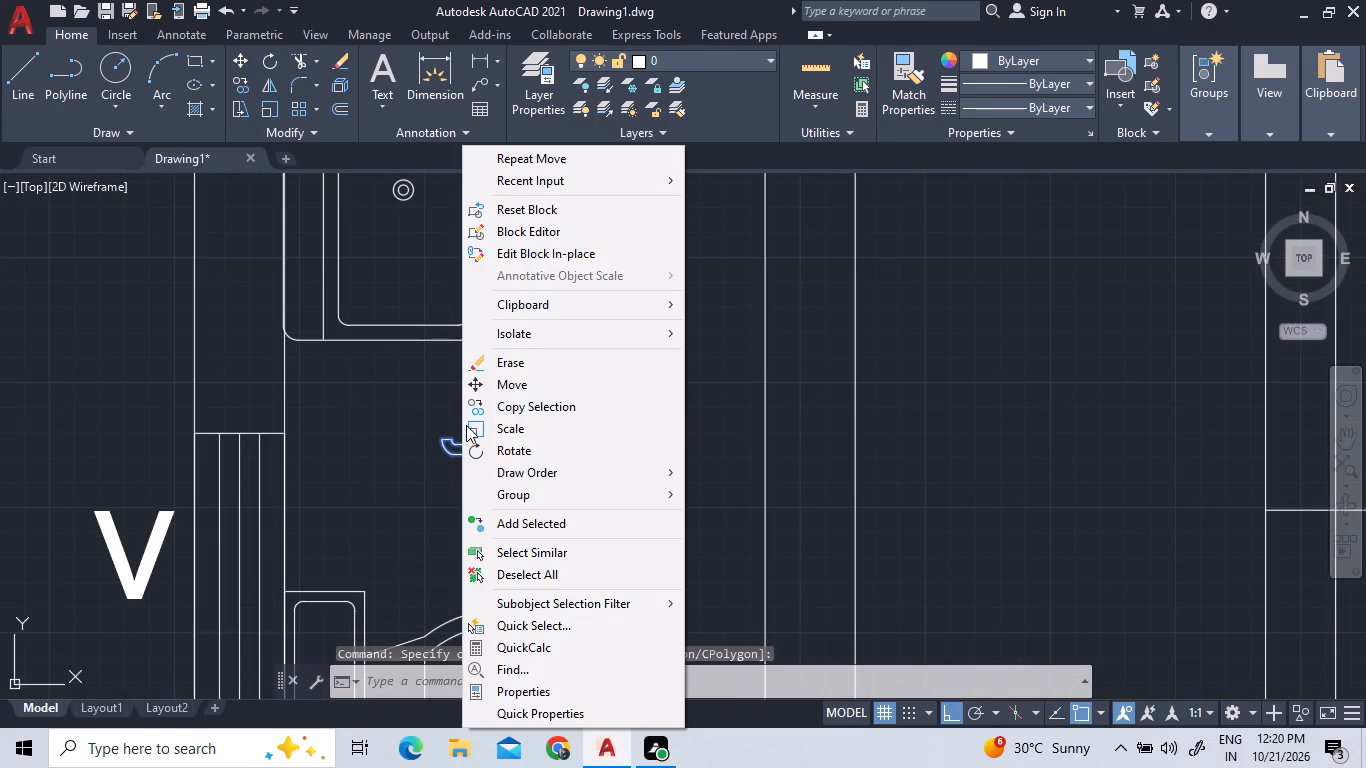
left_click(501, 443)
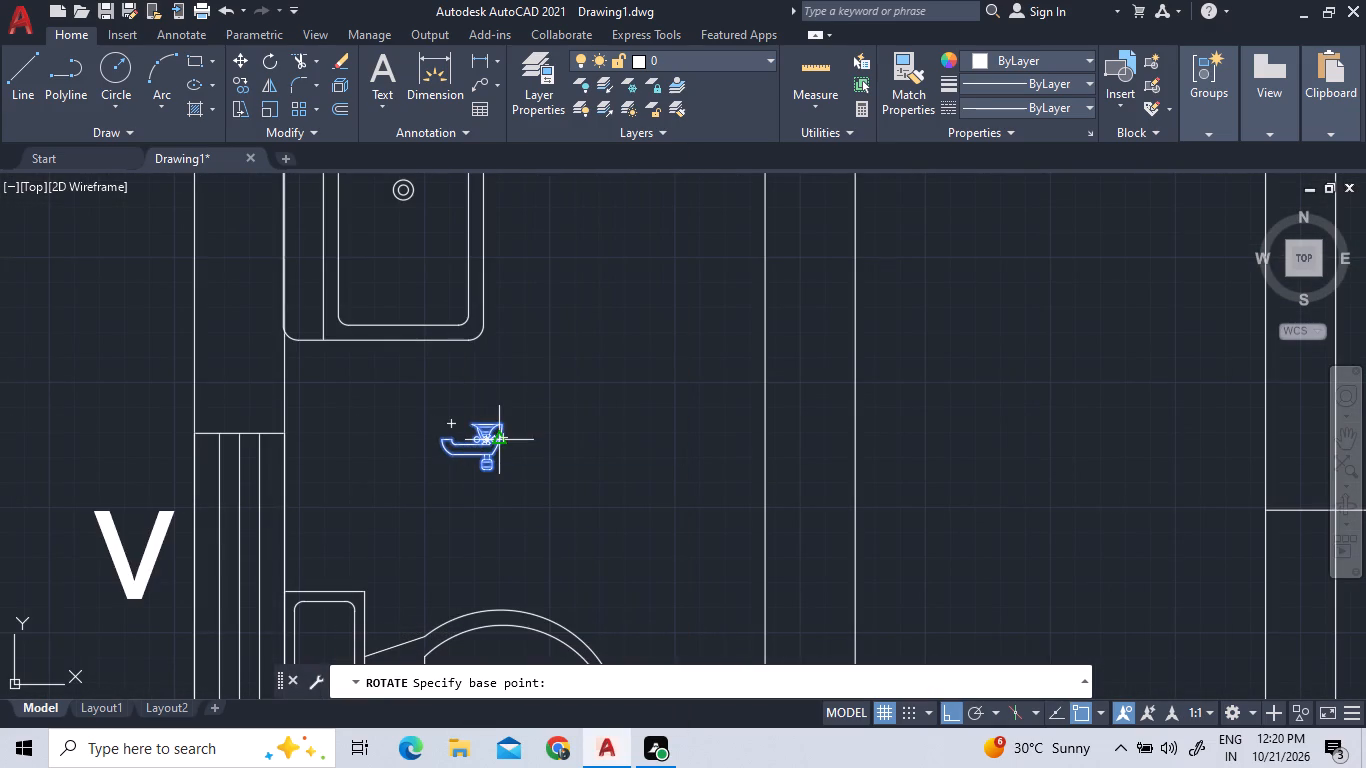
left_click(501, 424)
left_click(490, 381)
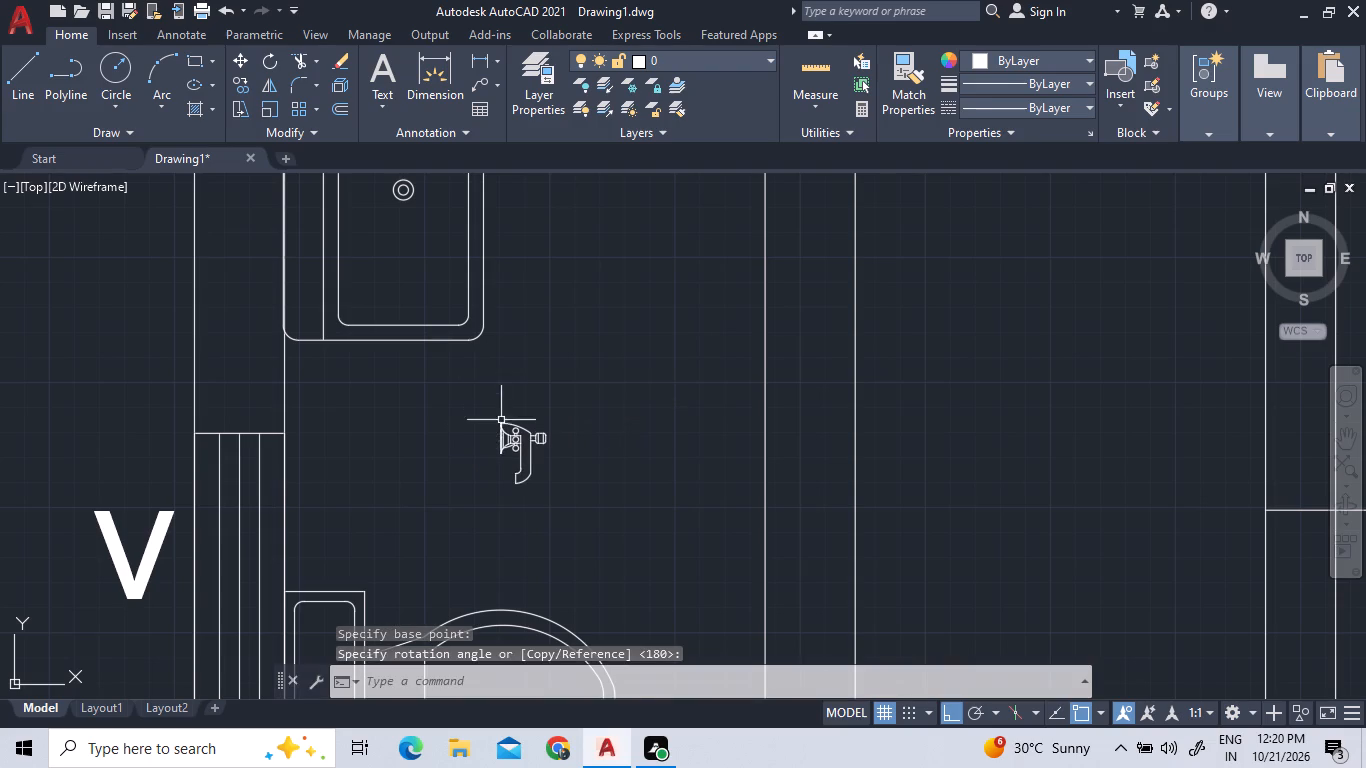
With ortho off, move the rotated faucet onto the outer wall's inner face, just below the sink and above the window.
left_click(545, 468)
left_click(407, 373)
right_click(407, 373)
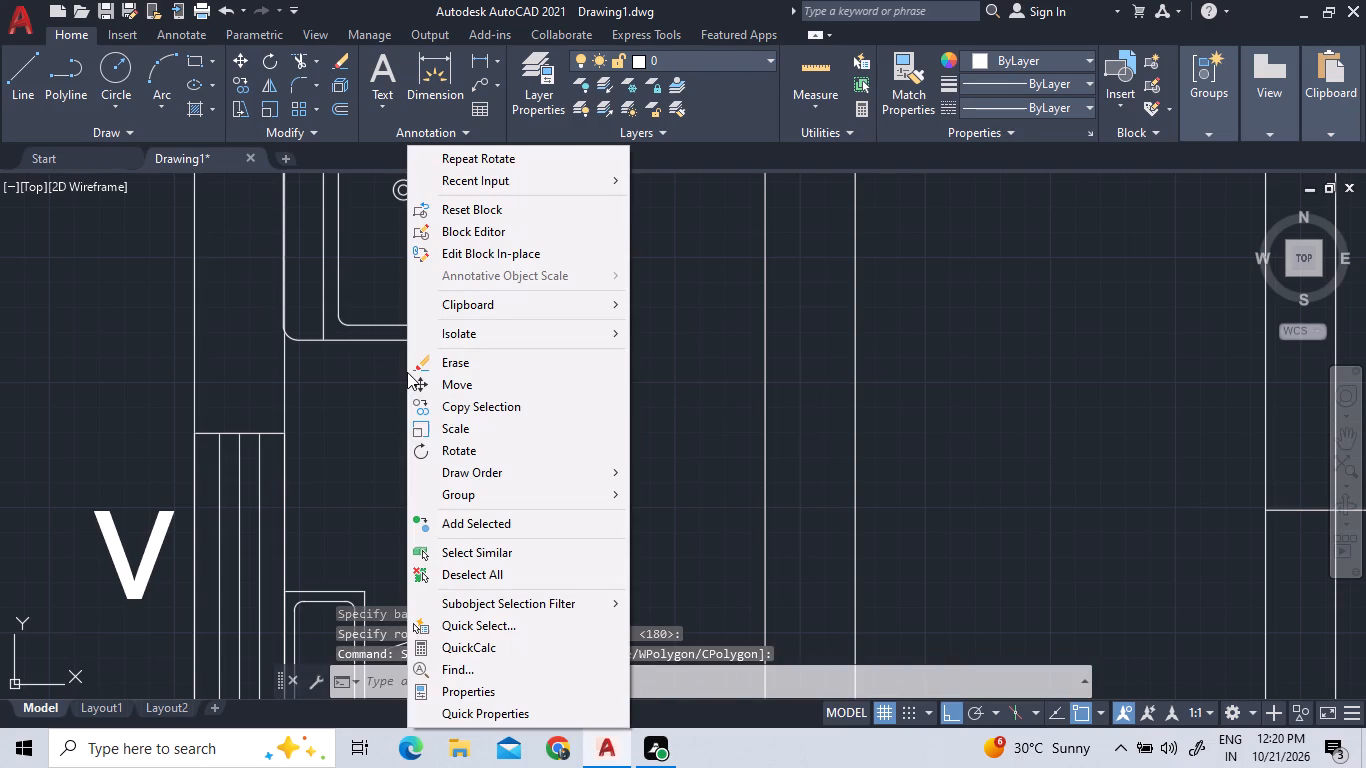
left_click(466, 381)
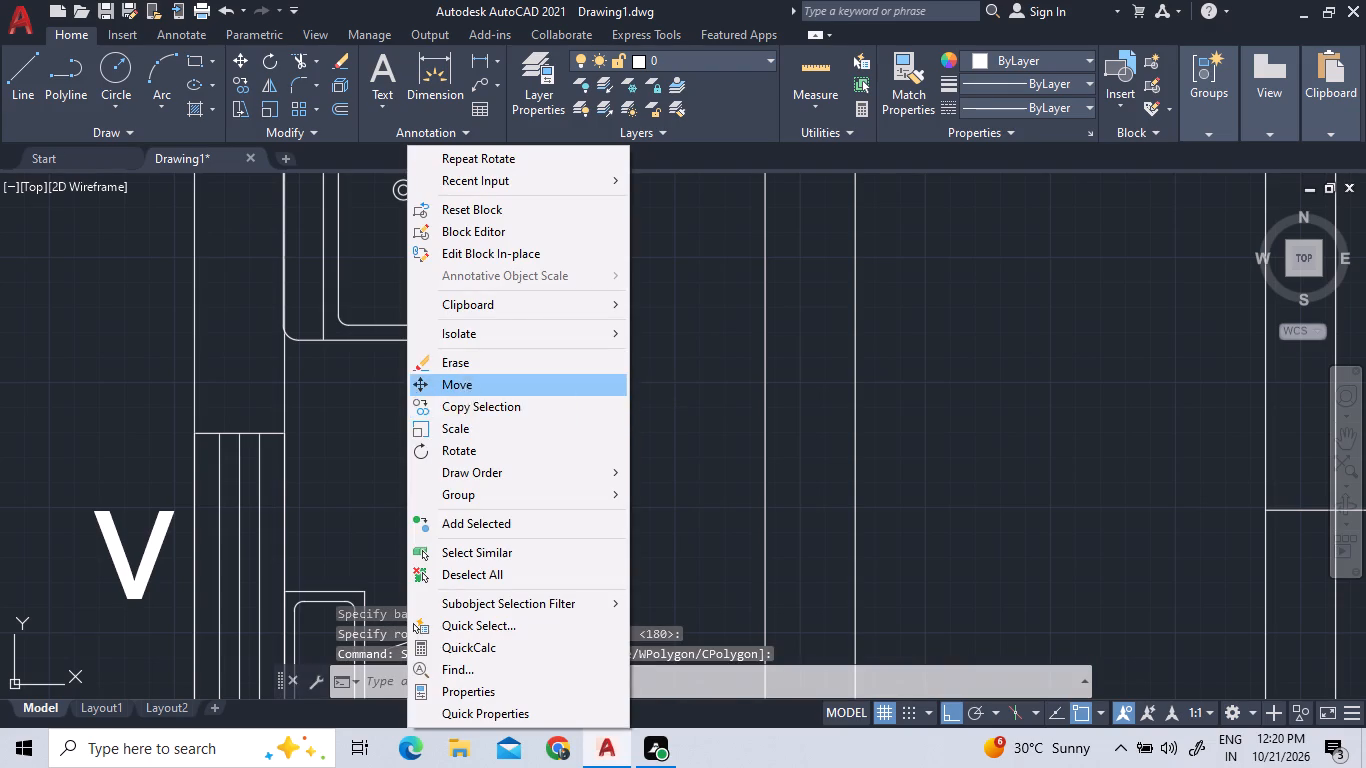
left_click(504, 421)
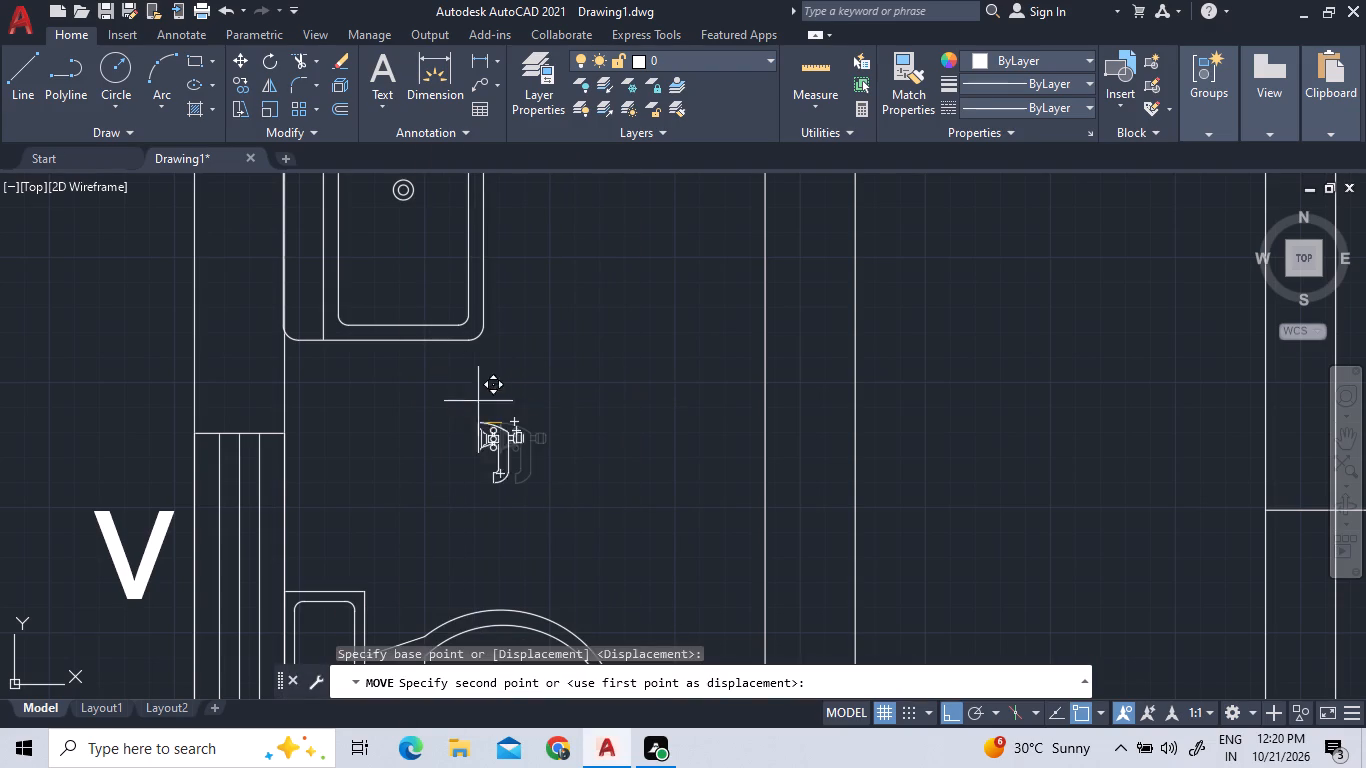
scroll(277, 345, "up", 3)
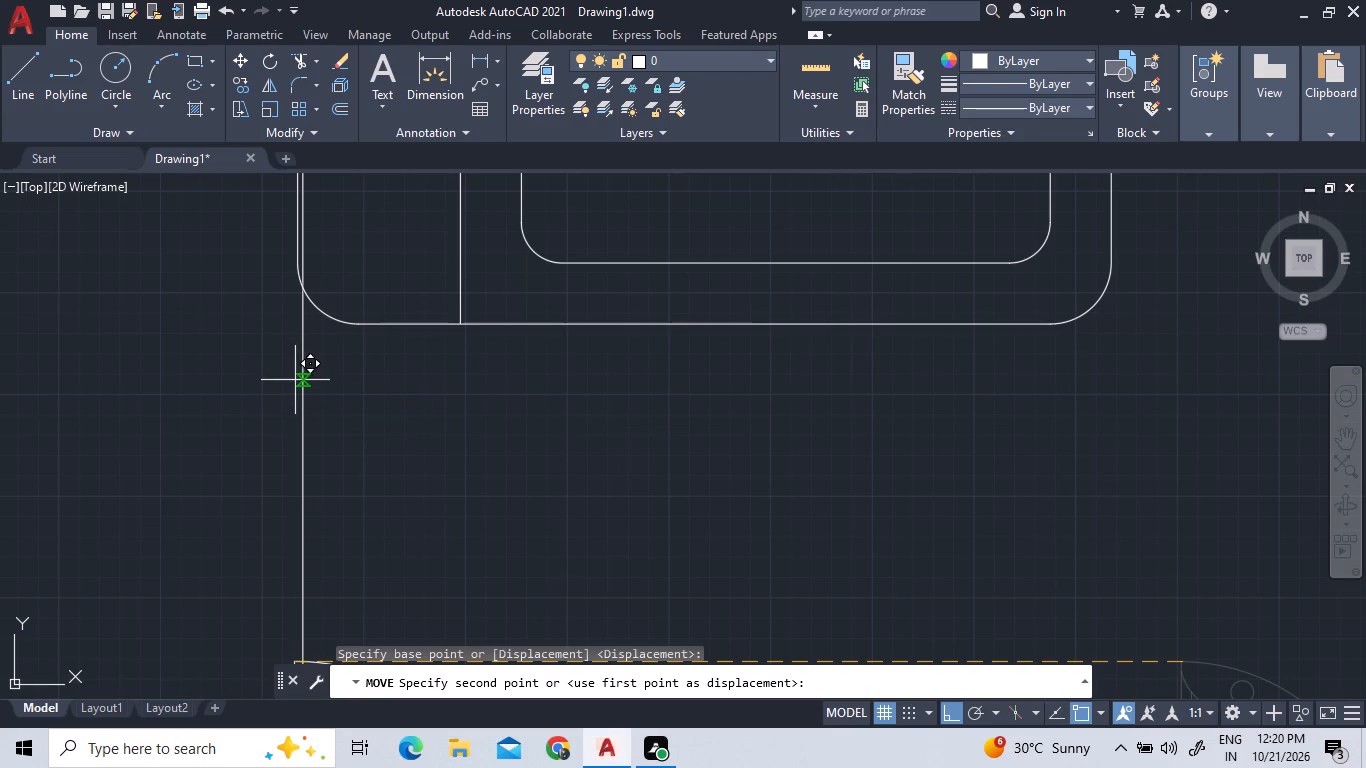
scroll(291, 396, "down", 3)
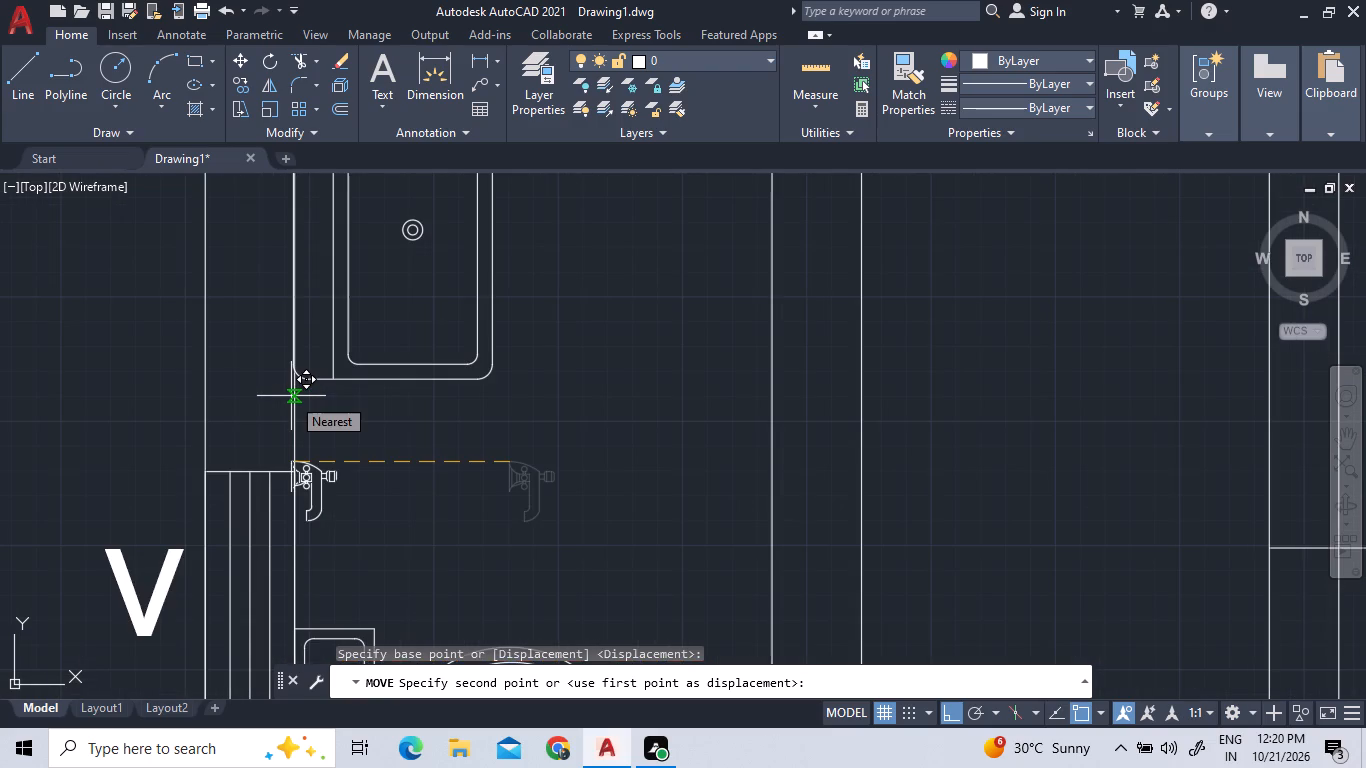
key("F8")
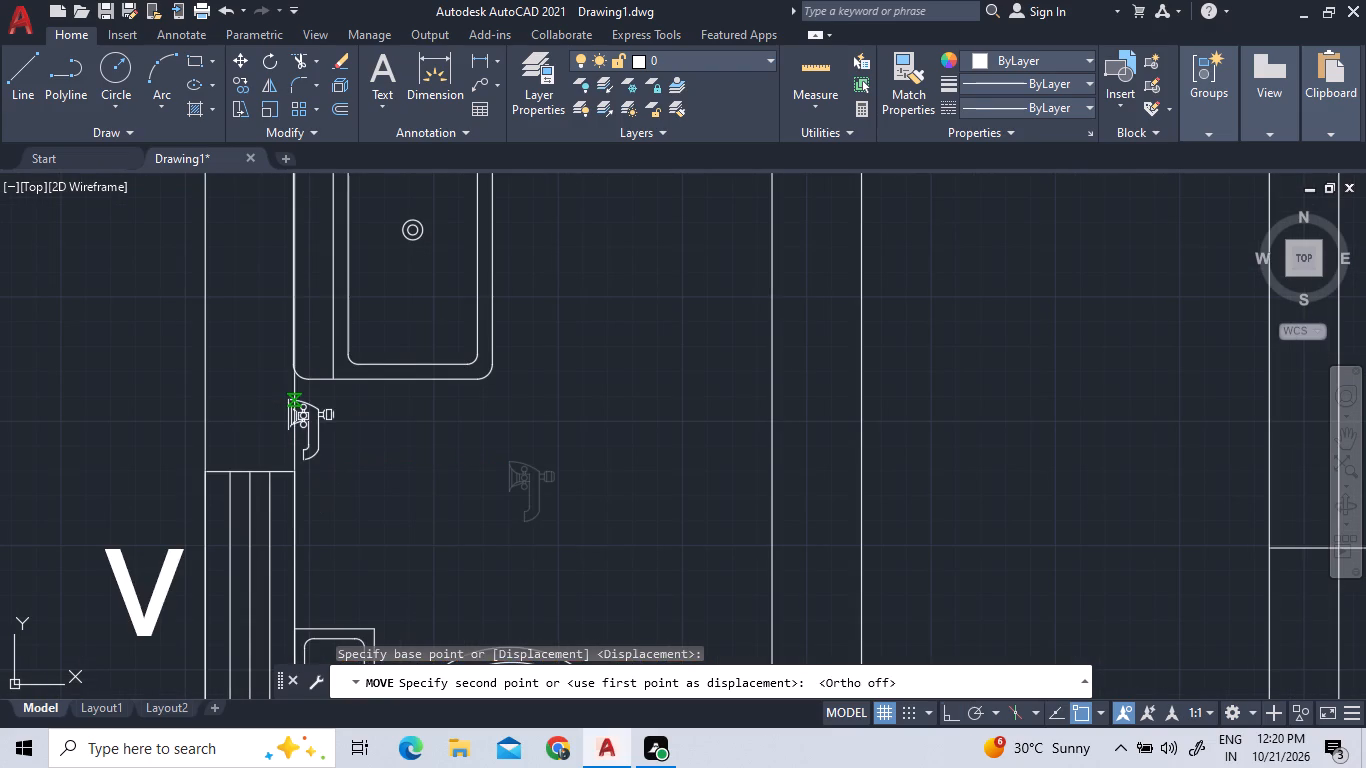
scroll(288, 400, "up", 3)
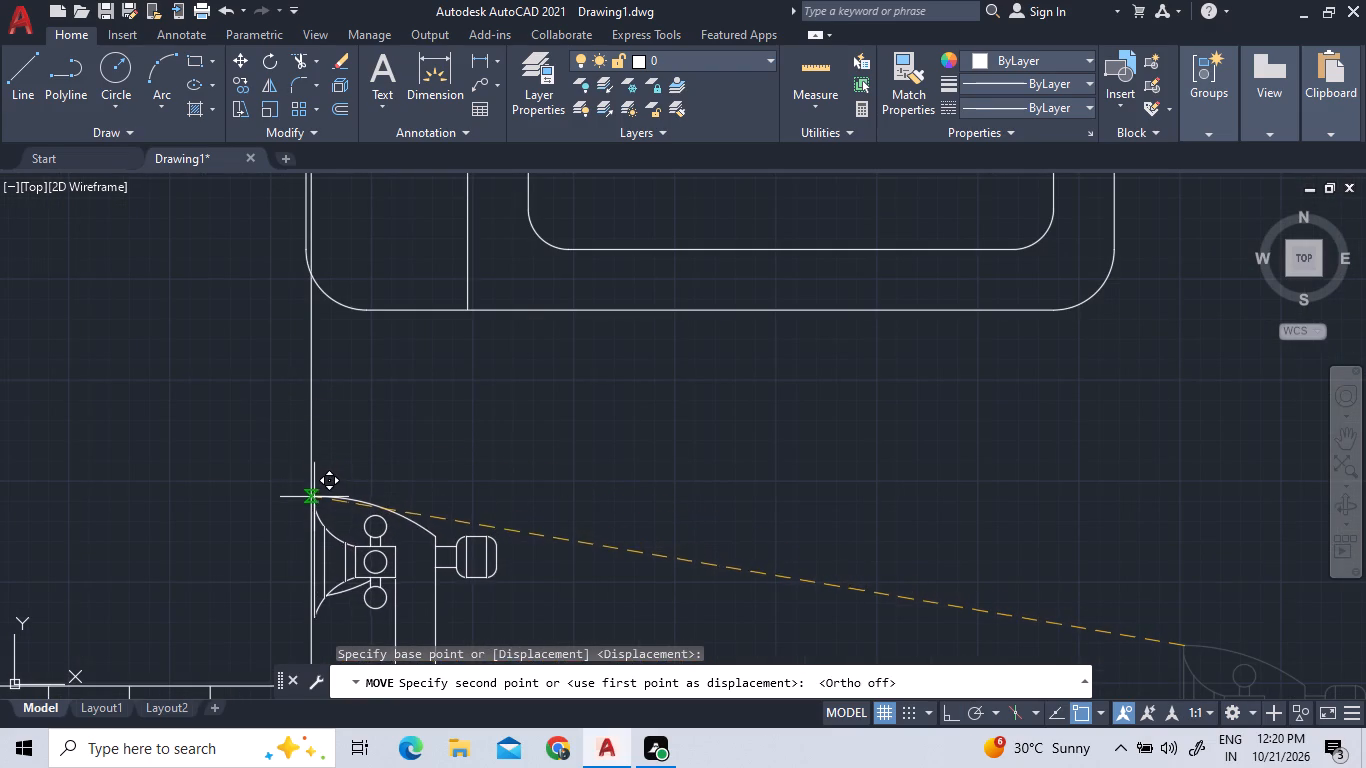
scroll(312, 498, "up", 5)
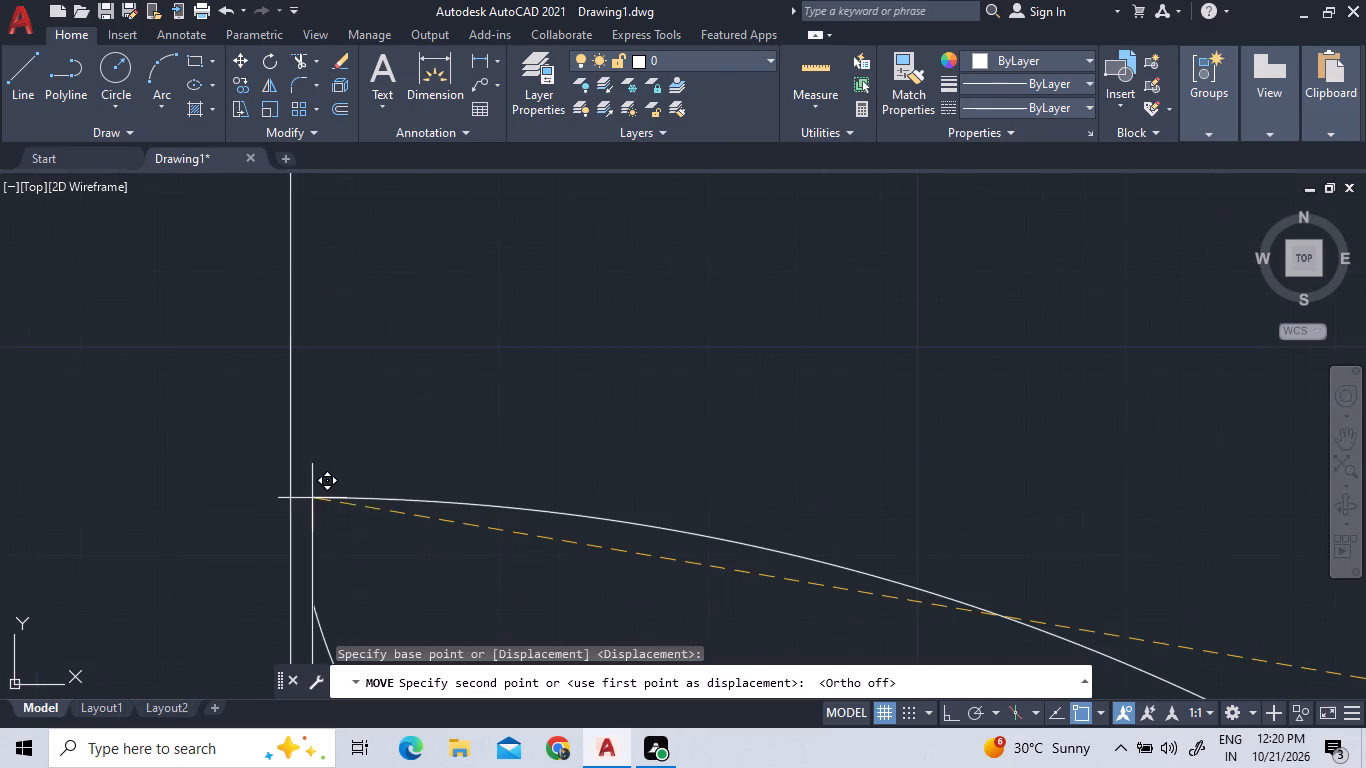
scroll(312, 498, "up", 5)
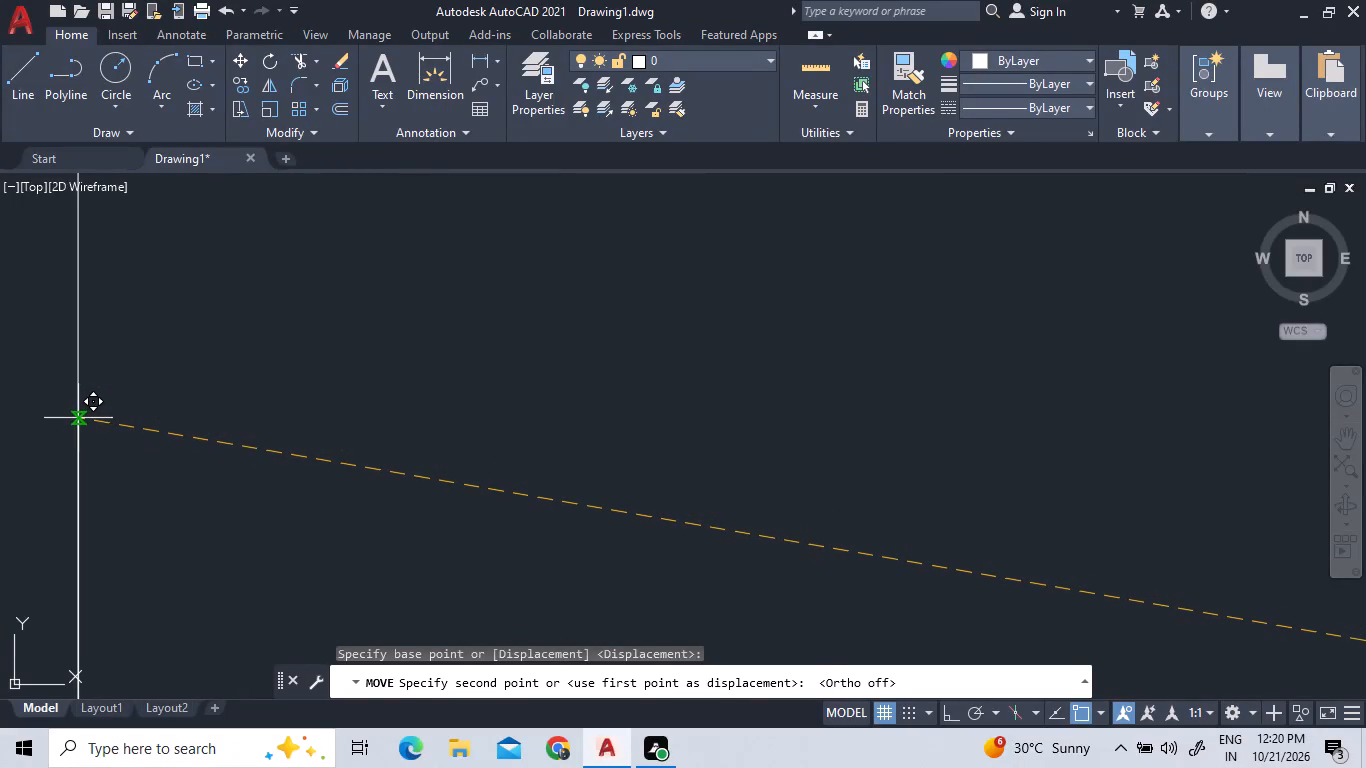
left_click(78, 418)
With ortho on, copy the wall faucet about 38'-6" horizontally to the outer wall below the sink in the right unit's bottom corner room.
scroll(99, 405, "down", 12)
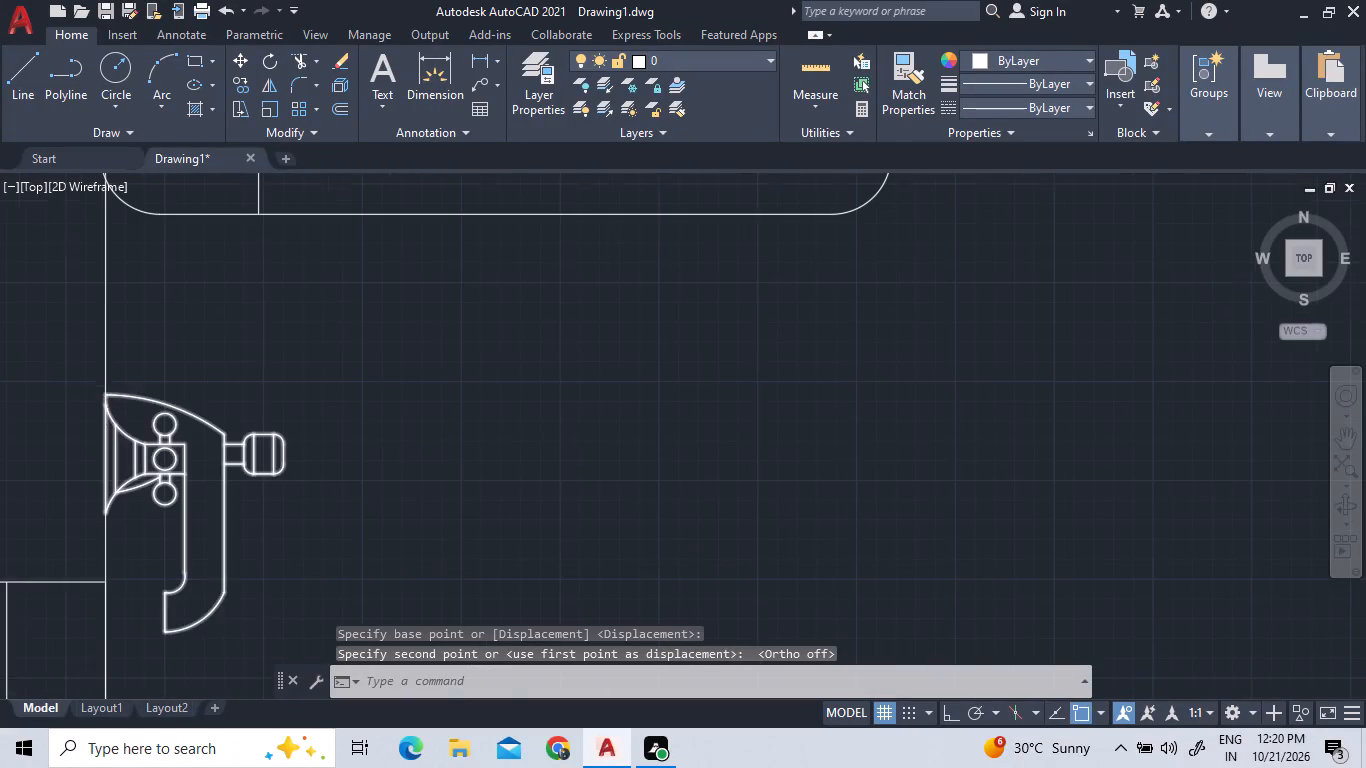
scroll(107, 393, "down", 1)
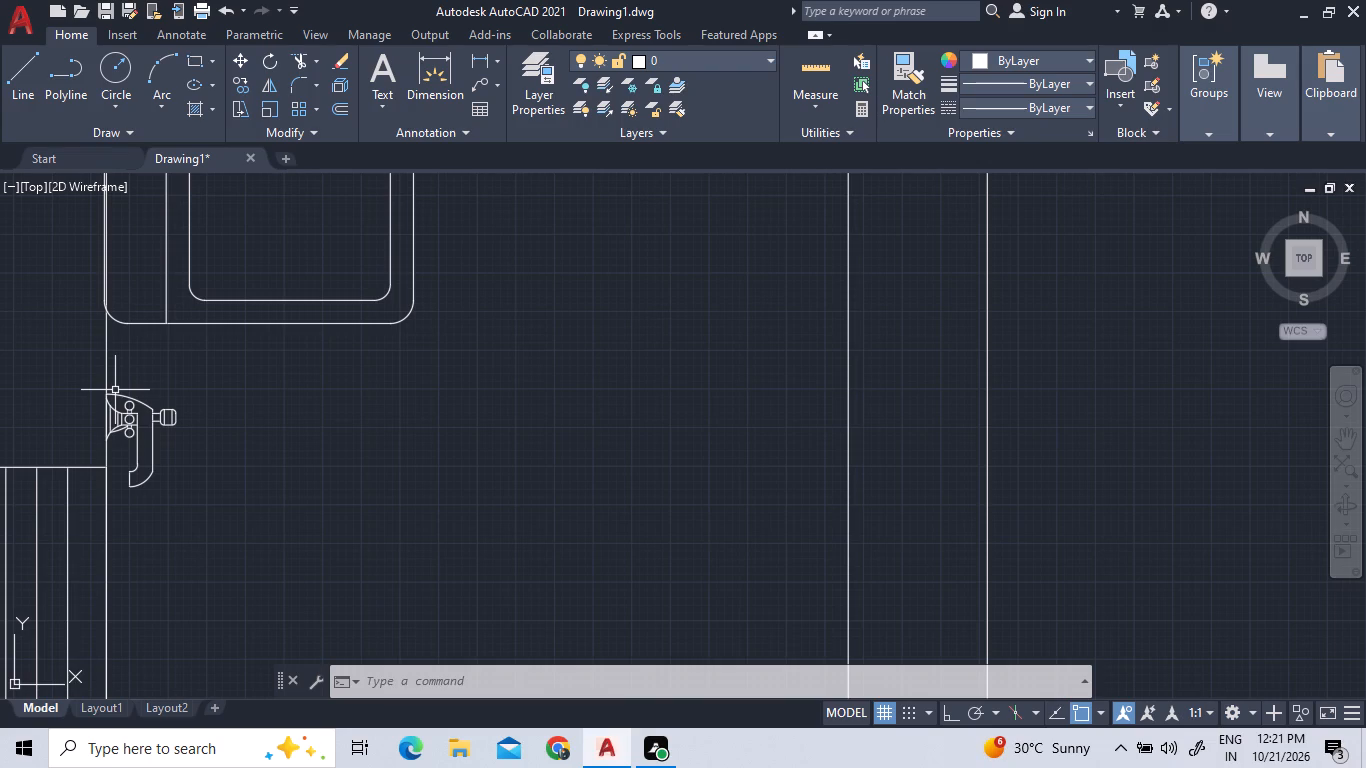
left_click_drag(166, 433, 165, 422)
left_click(117, 389)
right_click(116, 389)
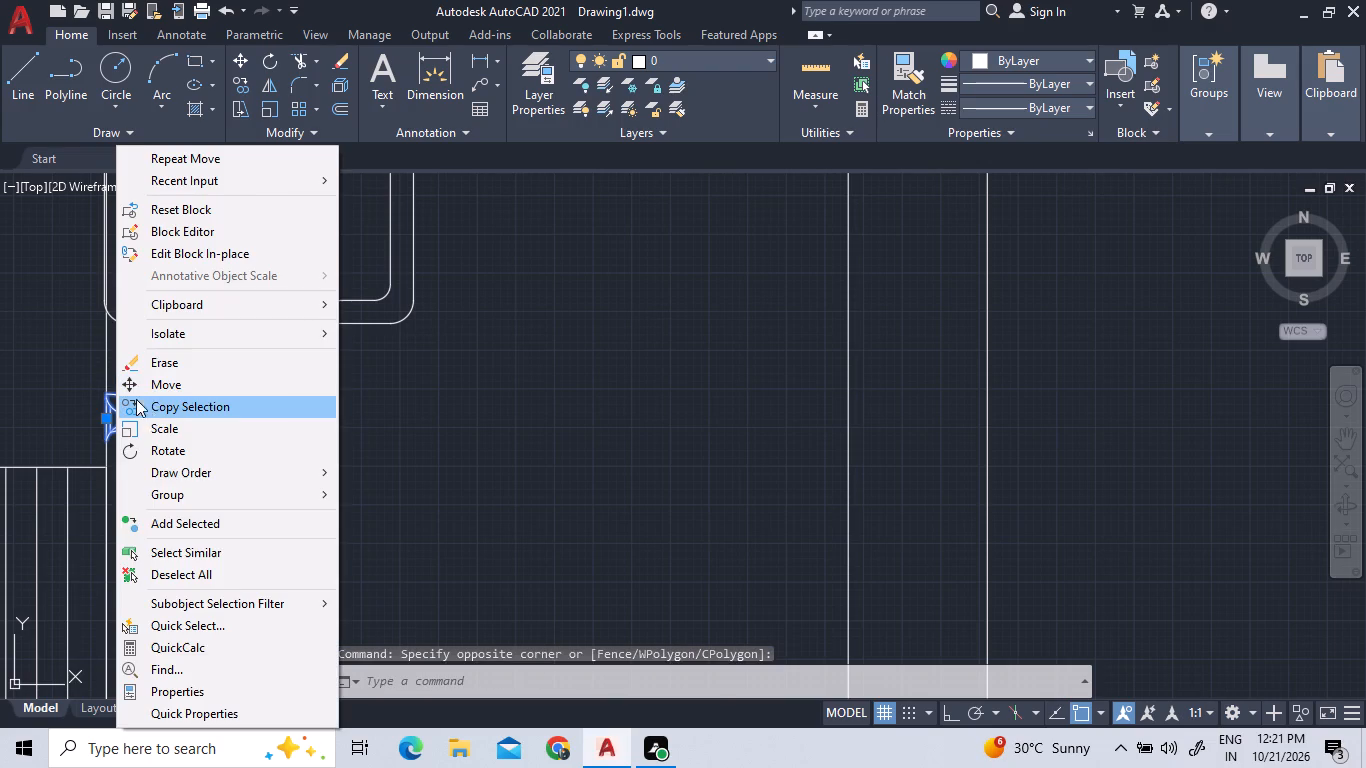
left_click(170, 398)
left_click(143, 426)
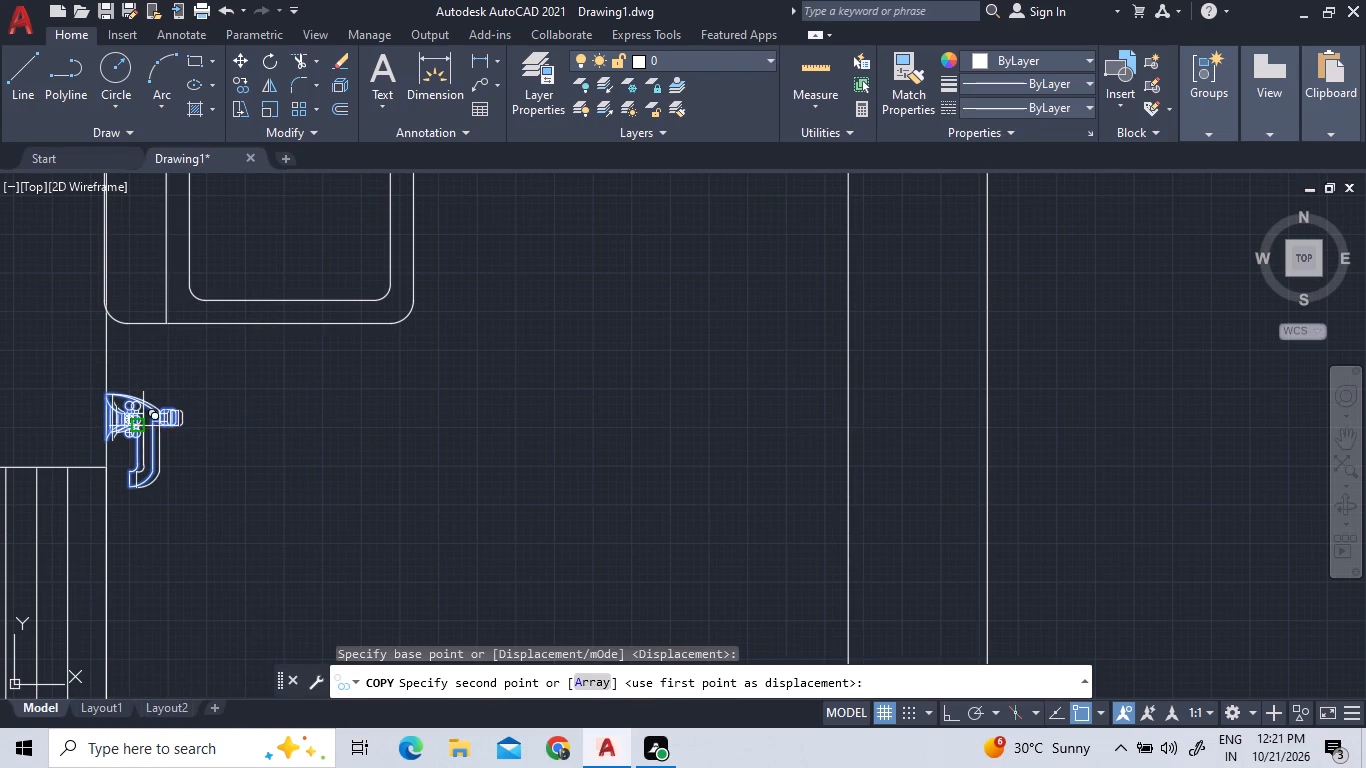
scroll(653, 437, "down", 3)
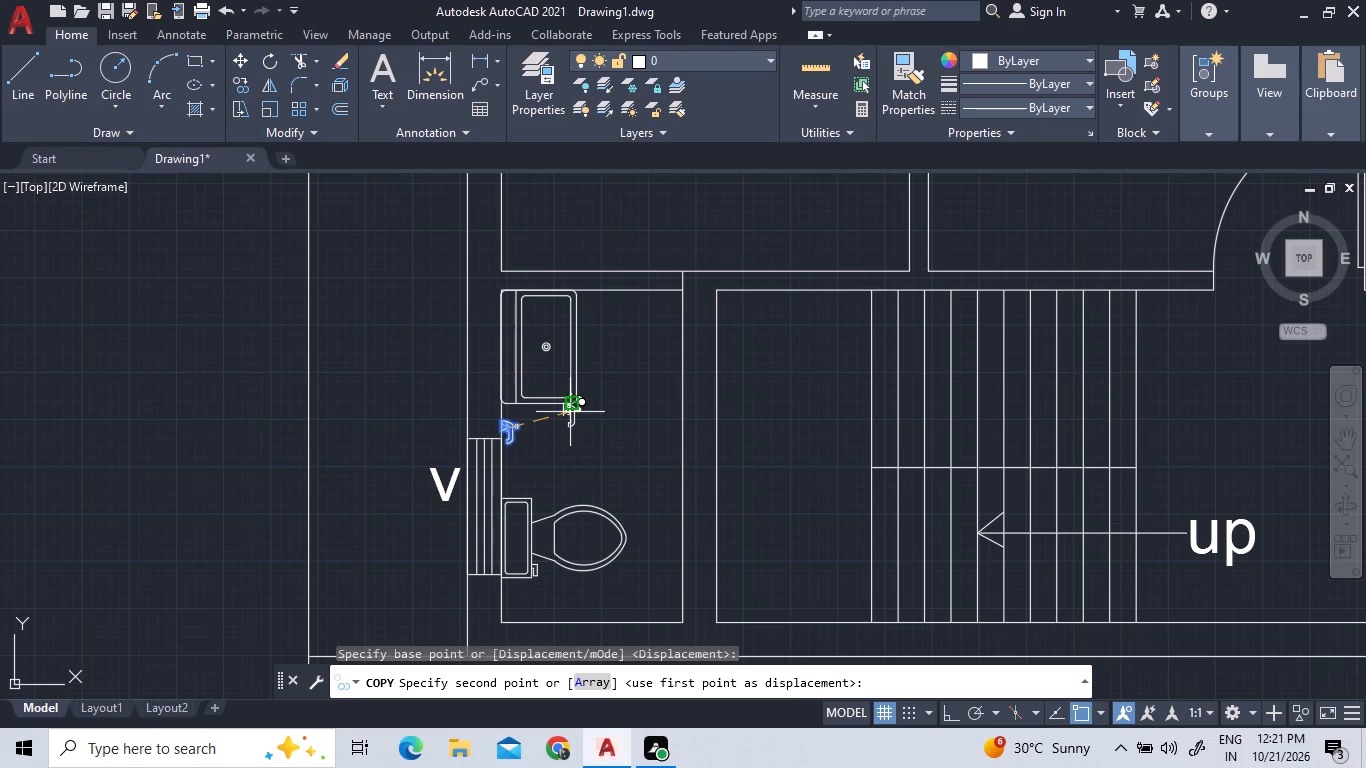
key("F8")
scroll(933, 431, "down", 3)
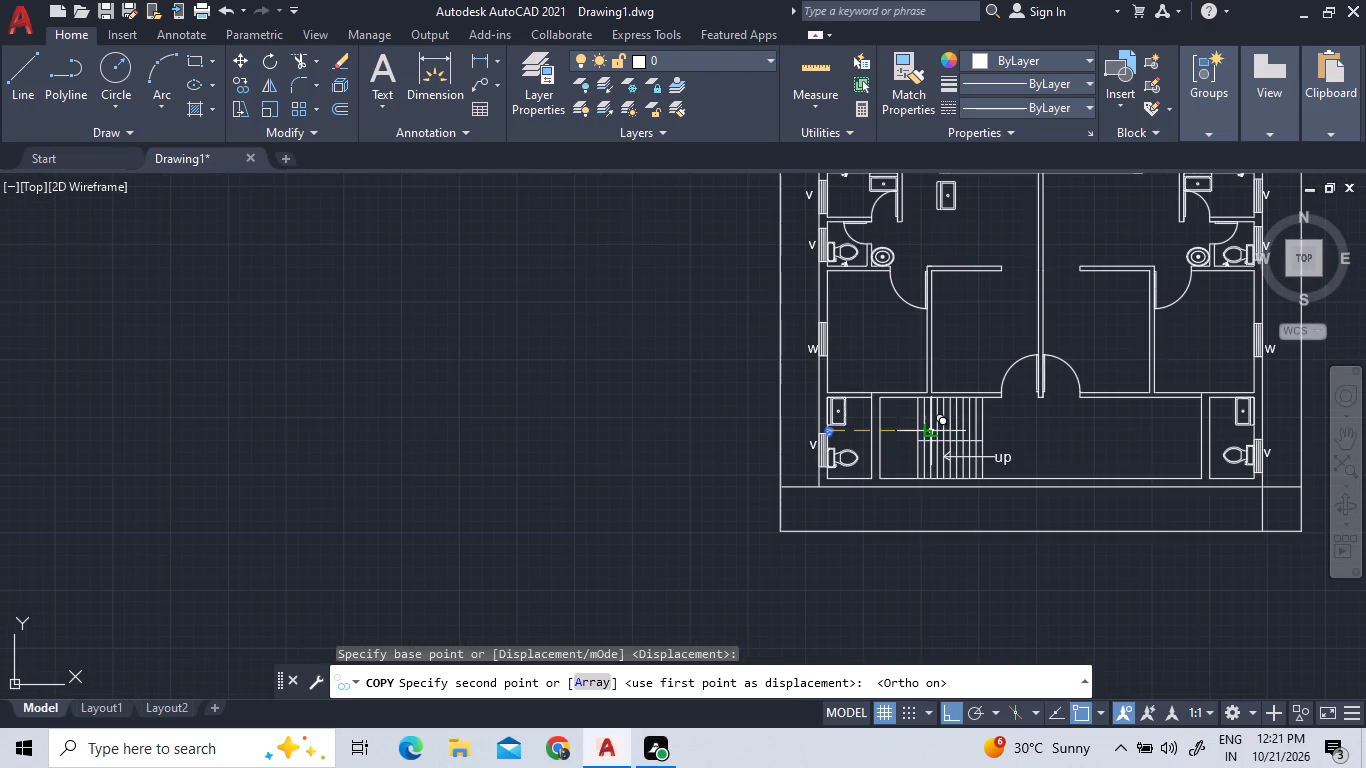
scroll(1303, 419, "up", 3)
scroll(1134, 454, "up", 4)
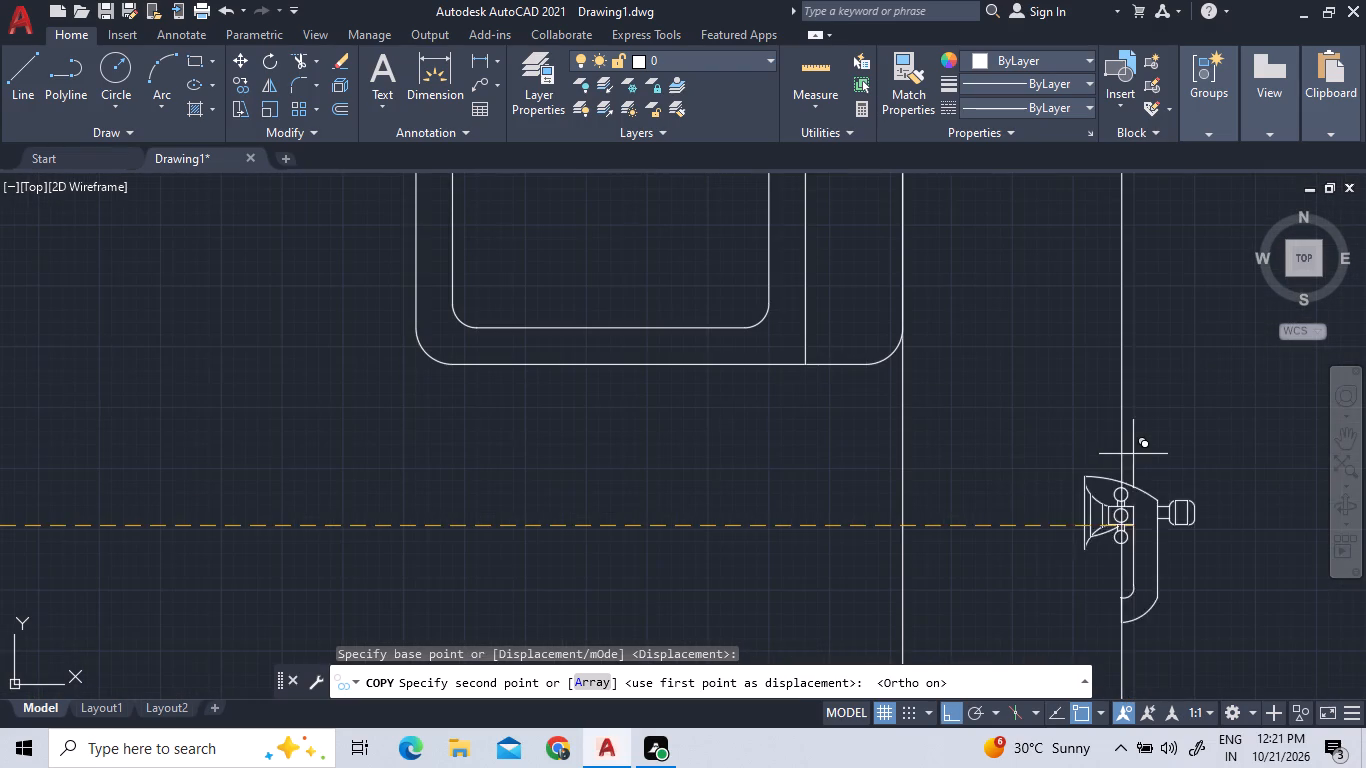
left_click(951, 461)
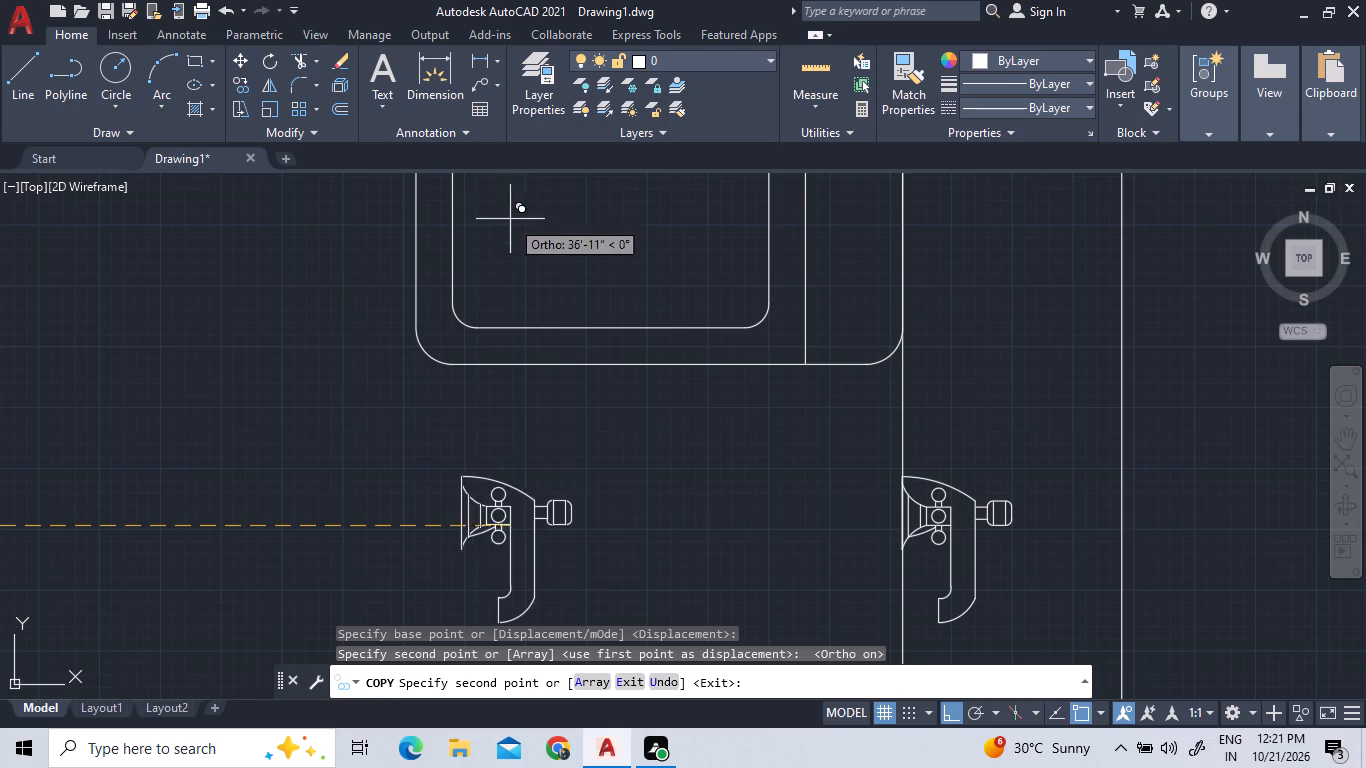
Mirror the copied faucet in the right unit's bottom corner room across the outer wall's inner face, erasing the source.
key("Escape")
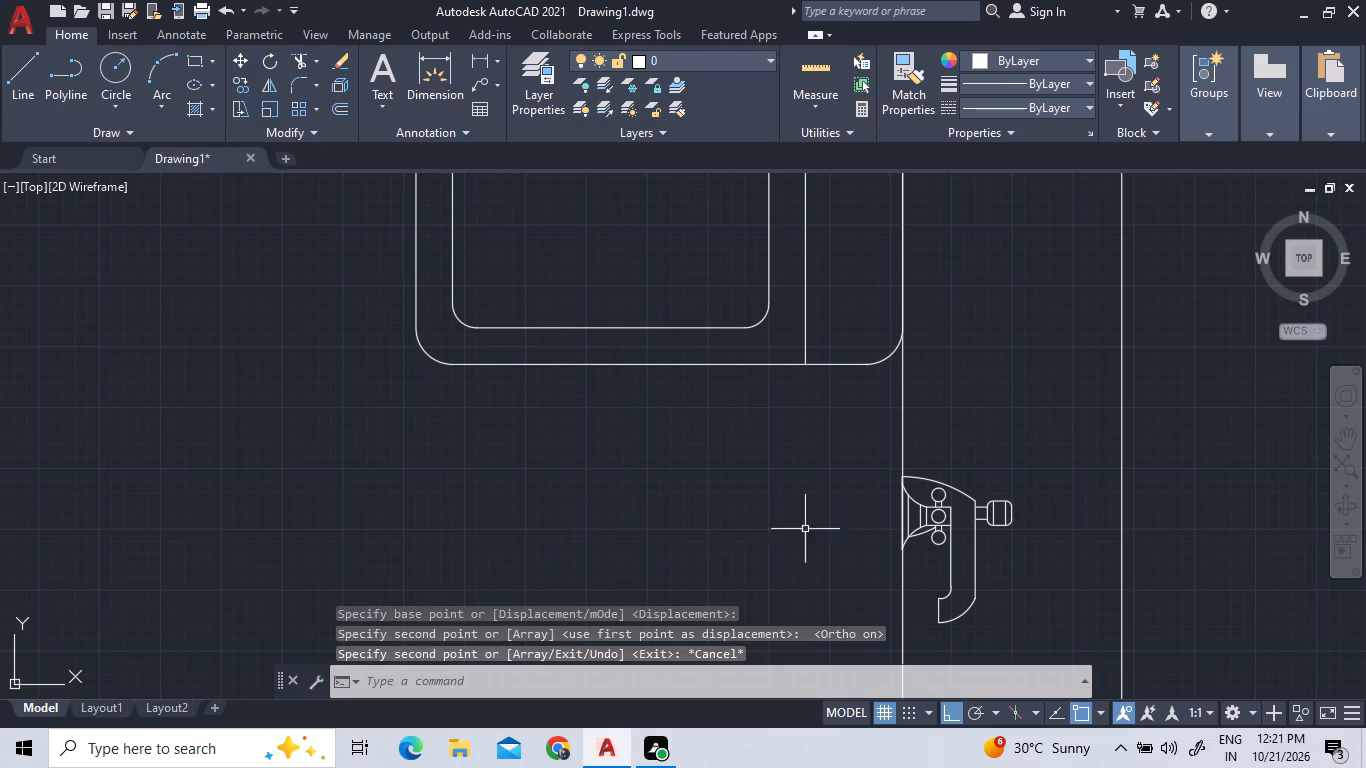
left_click(975, 523)
right_click(980, 339)
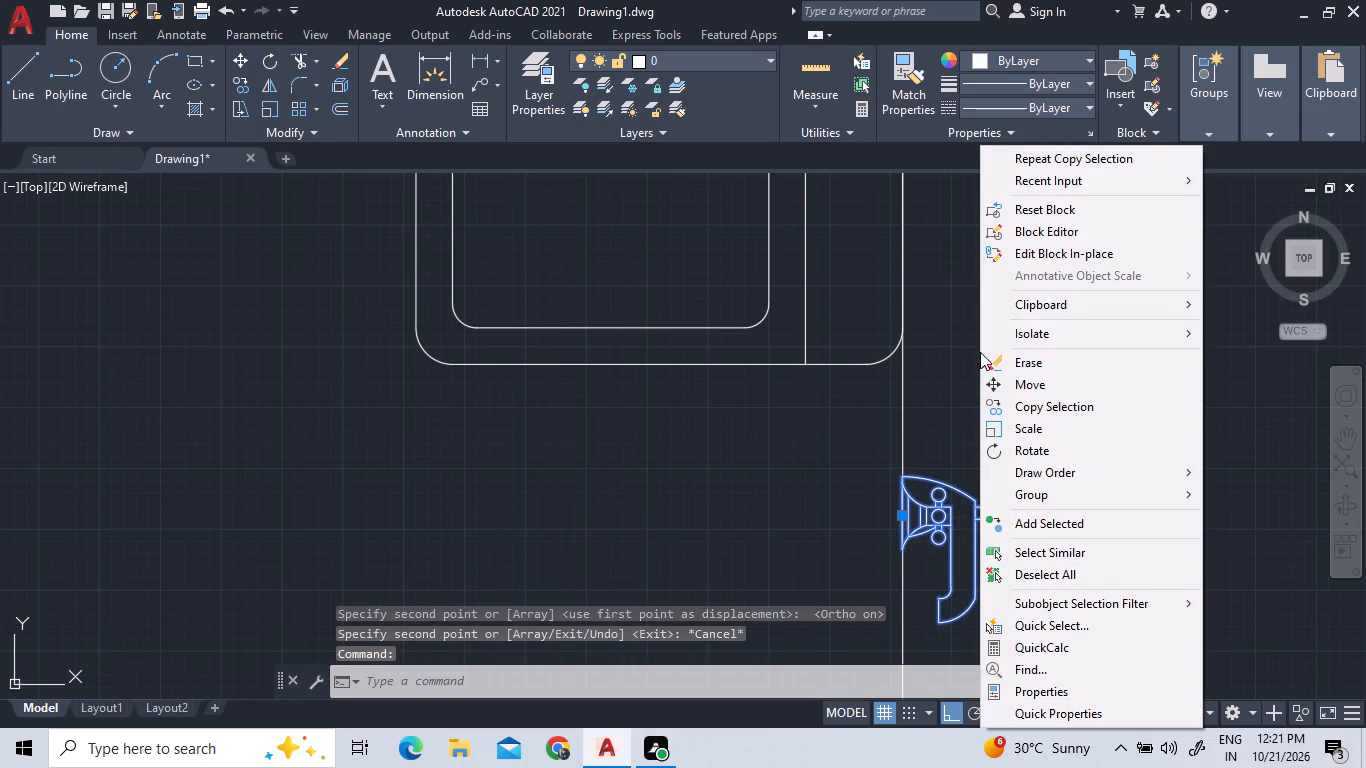
left_click(270, 82)
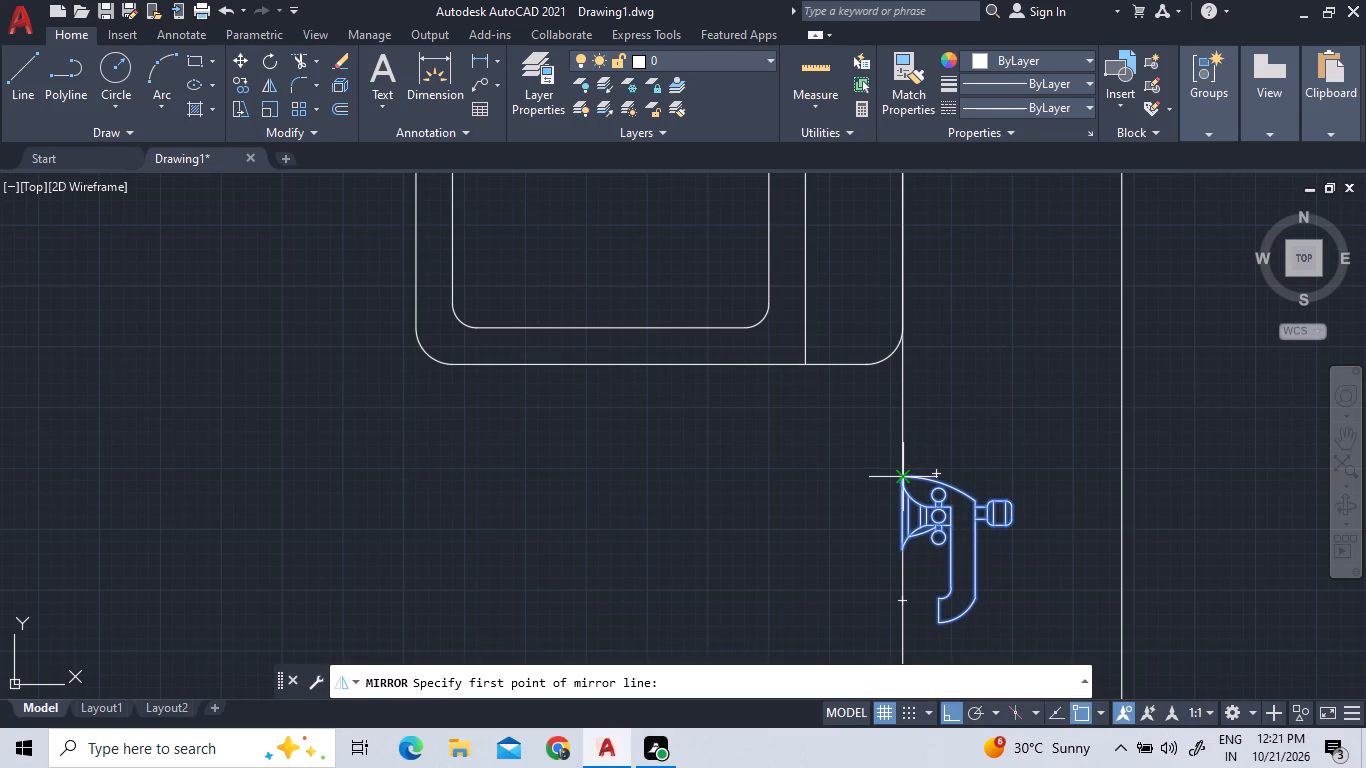
left_click(898, 478)
left_click(887, 550)
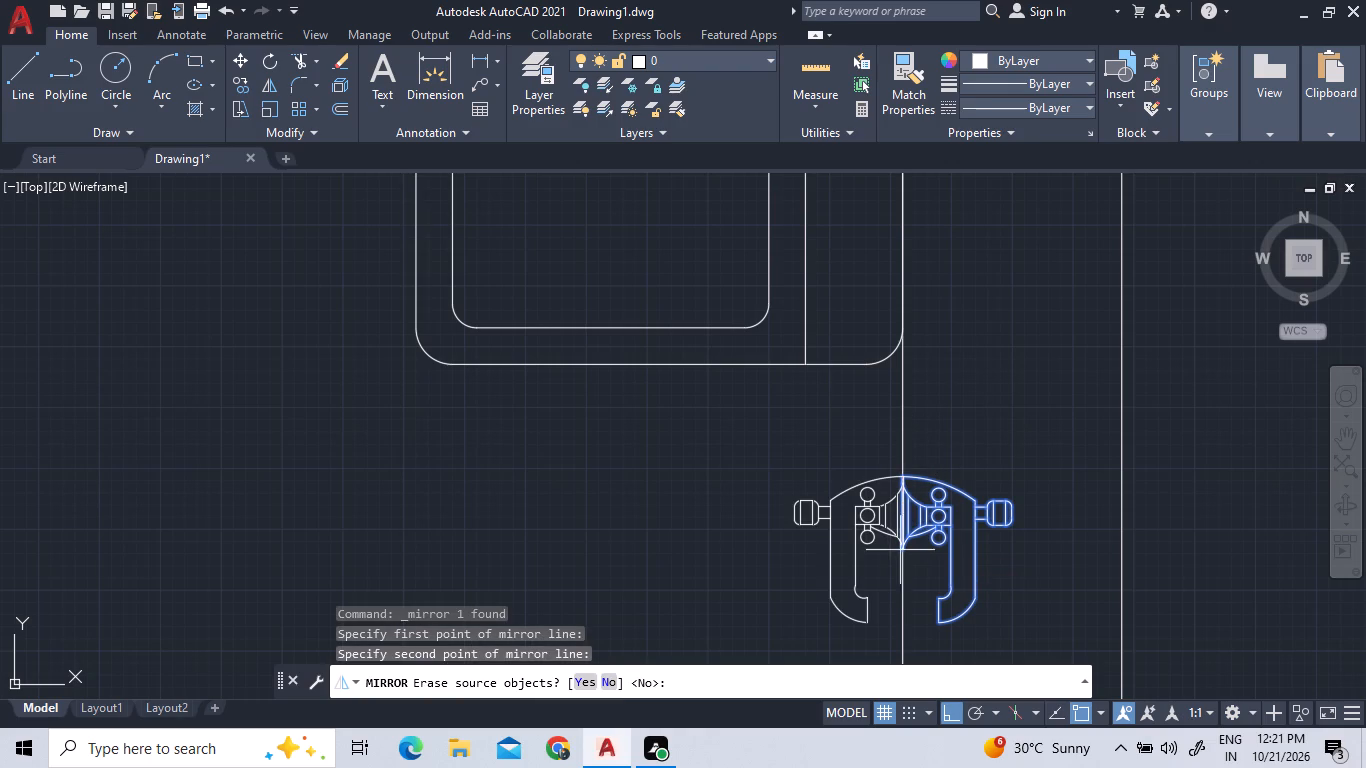
left_click(586, 682)
With ortho off, copy the window from the left unit's top corner room to just above the wall over the staircase.
scroll(784, 490, "down", 4)
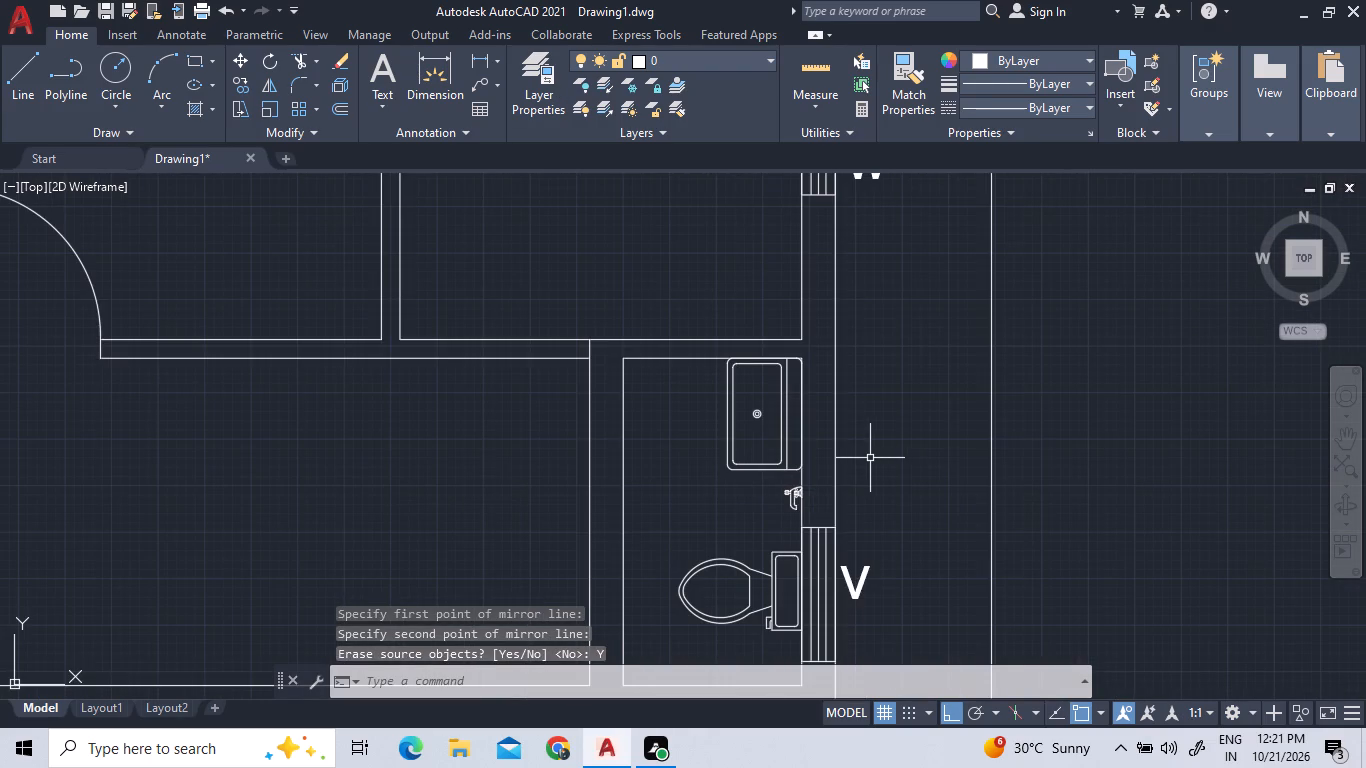
scroll(868, 456, "down", 2)
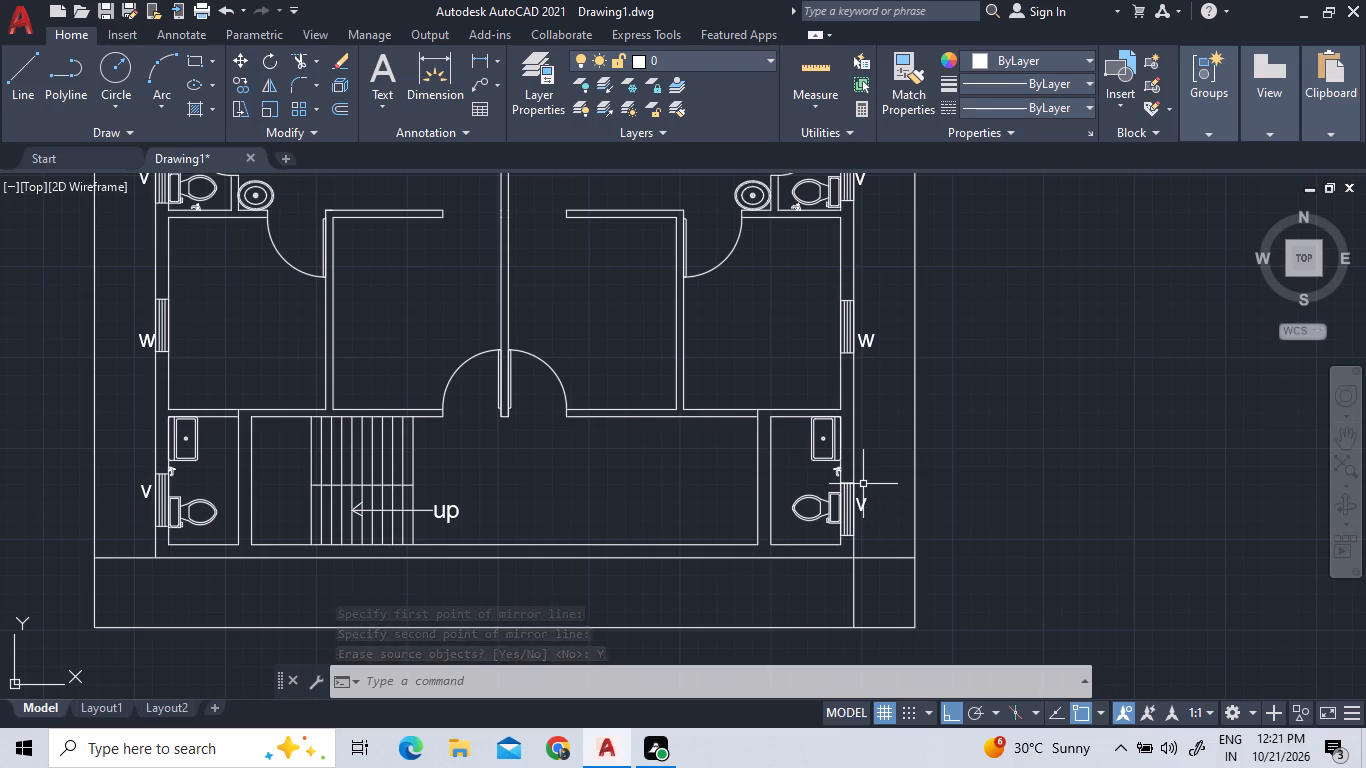
scroll(849, 505, "down", 2)
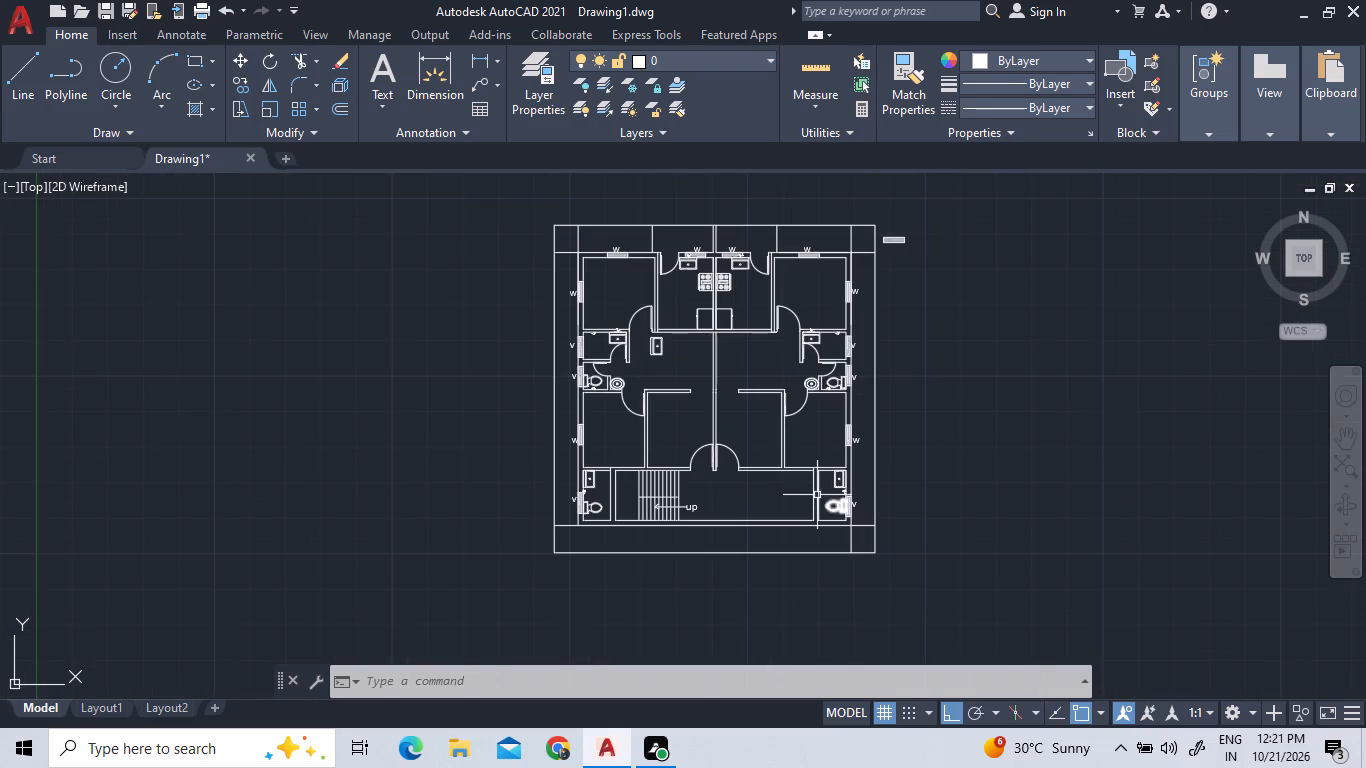
scroll(700, 492, "up", 1)
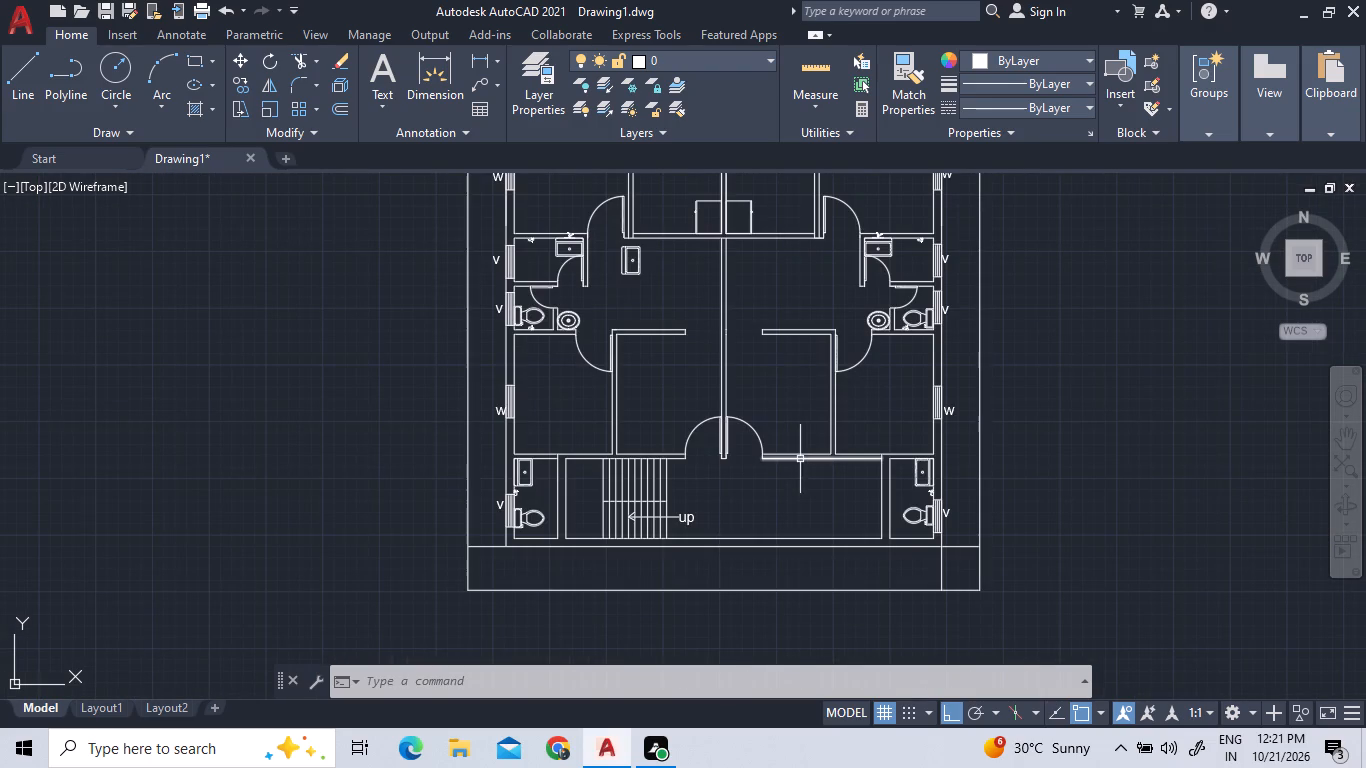
scroll(805, 448, "up", 1)
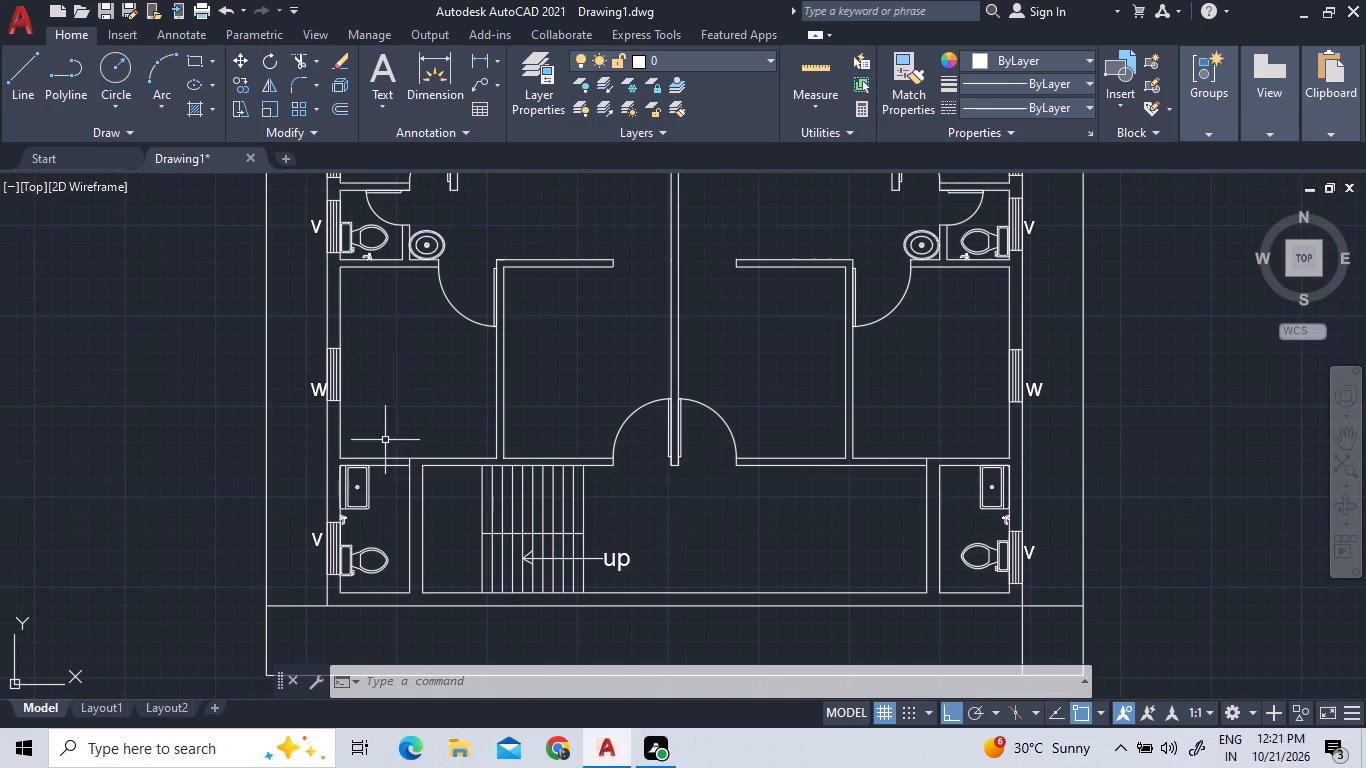
scroll(385, 446, "down", 2)
scroll(413, 231, "up", 3)
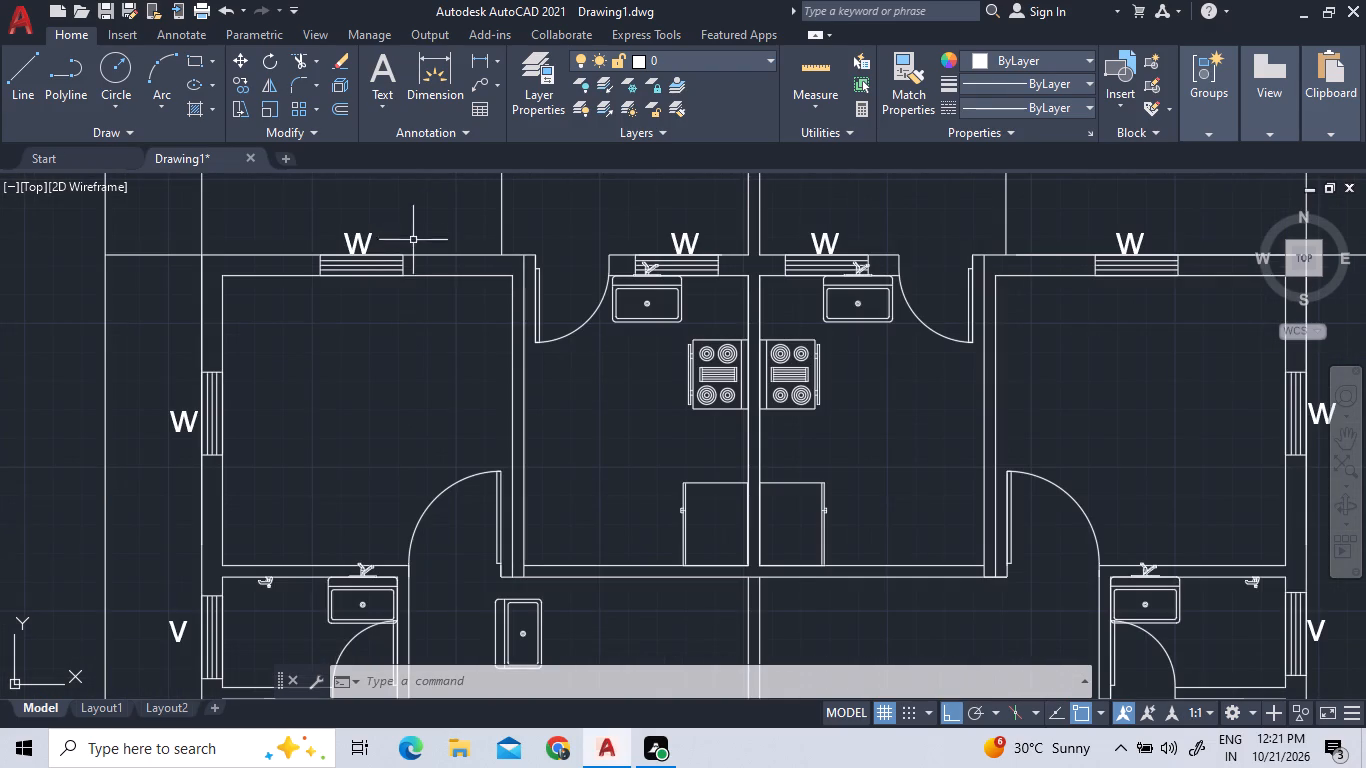
scroll(417, 263, "up", 4)
left_click(406, 301)
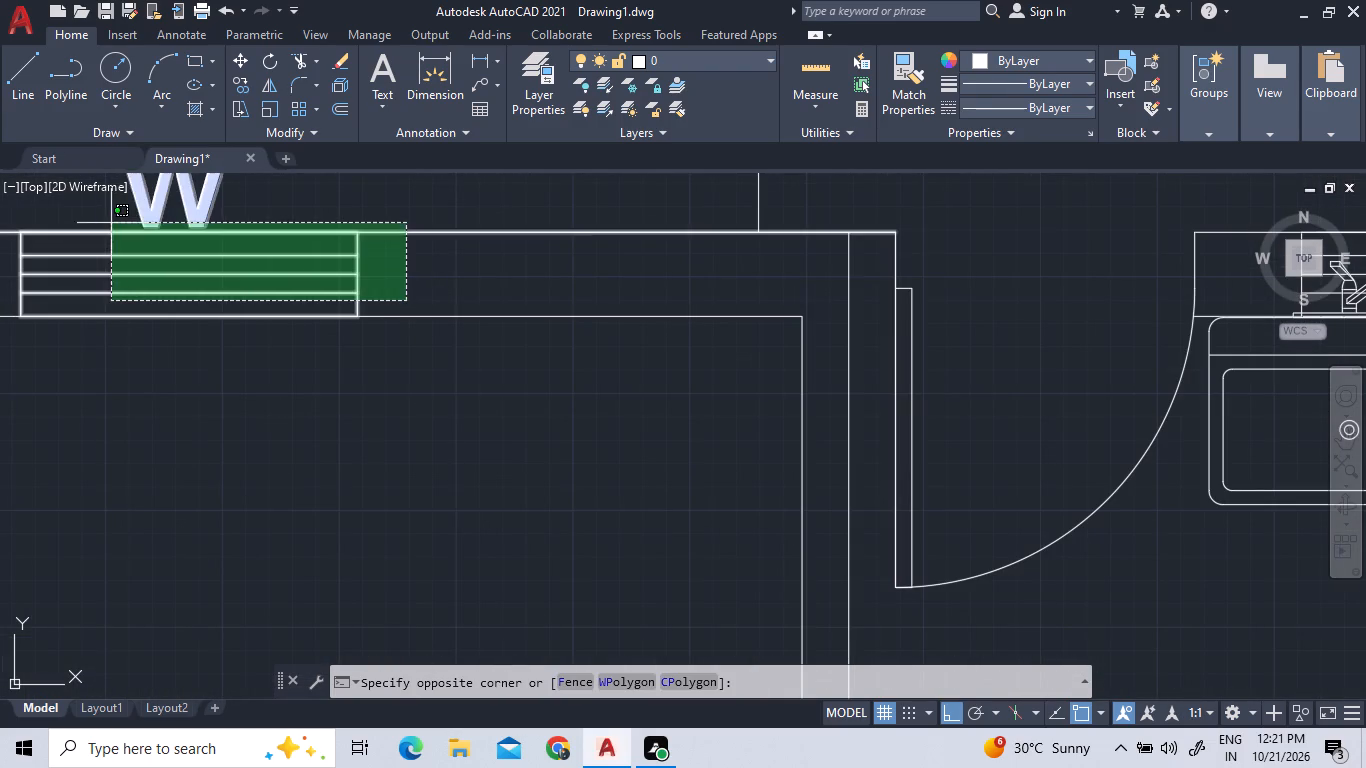
left_click(101, 244)
right_click(194, 254)
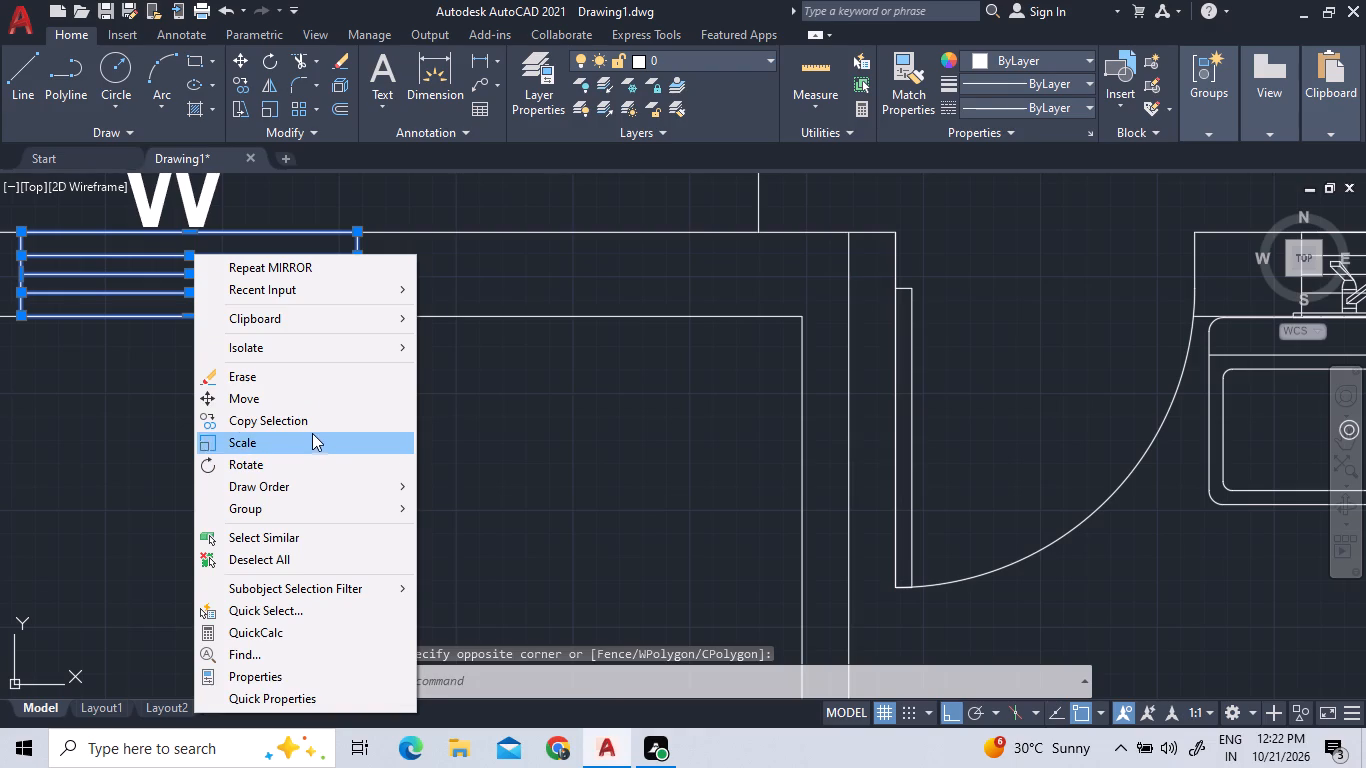
left_click(313, 425)
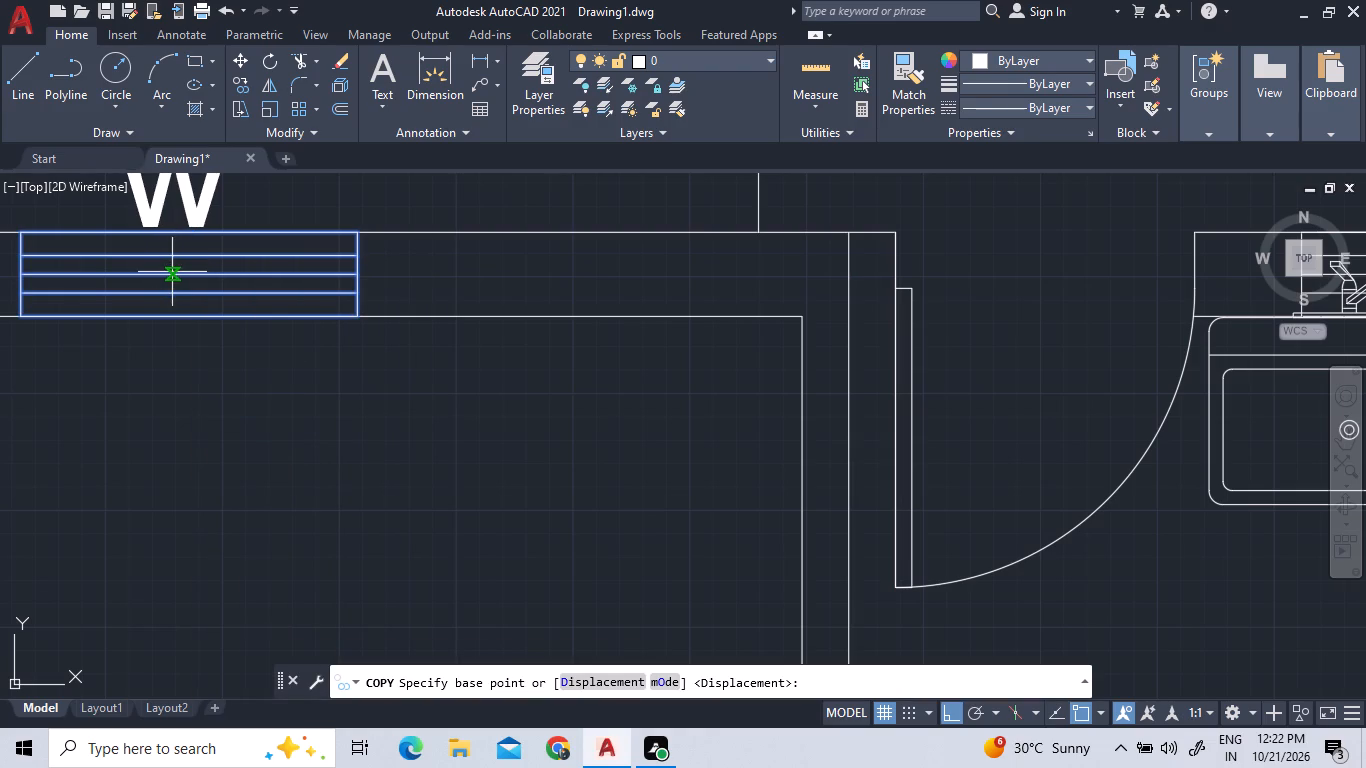
scroll(173, 280, "up", 4)
scroll(159, 273, "down", 10)
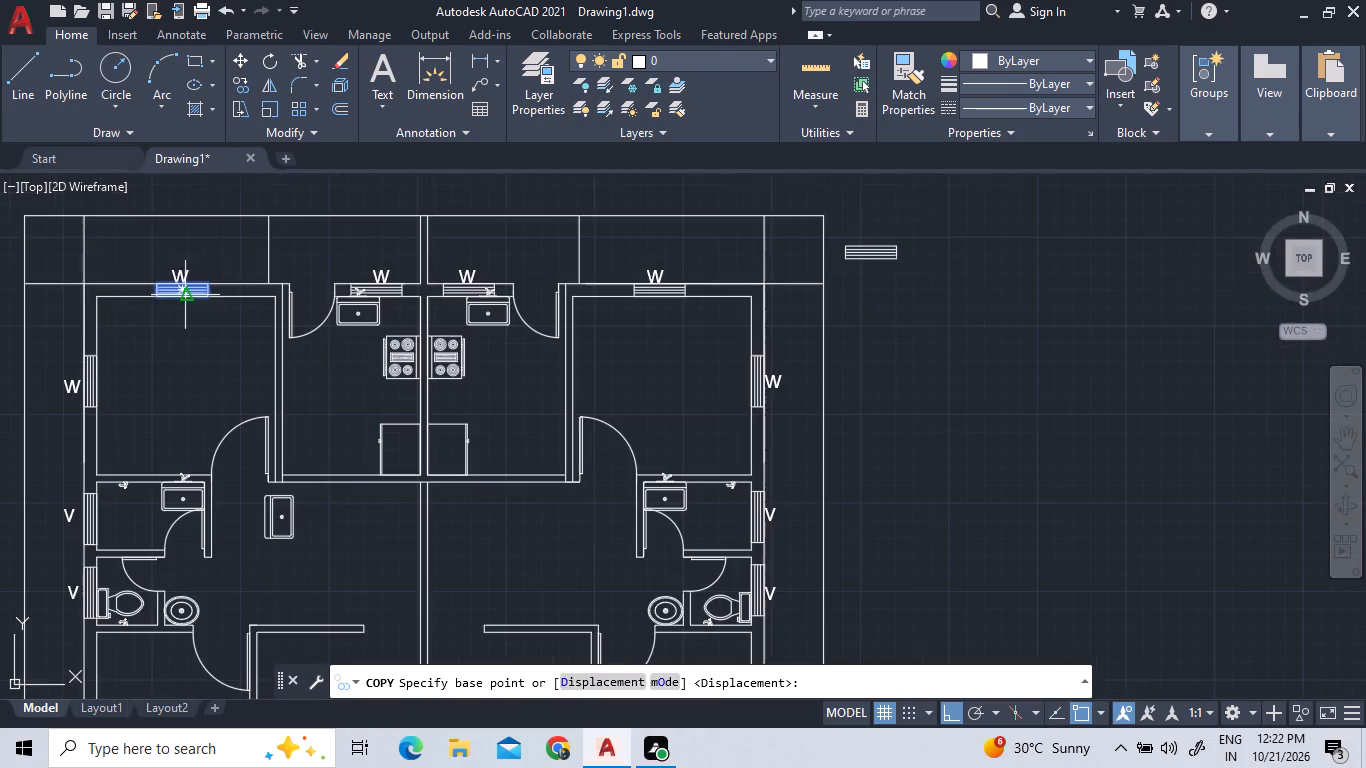
scroll(165, 261, "up", 3)
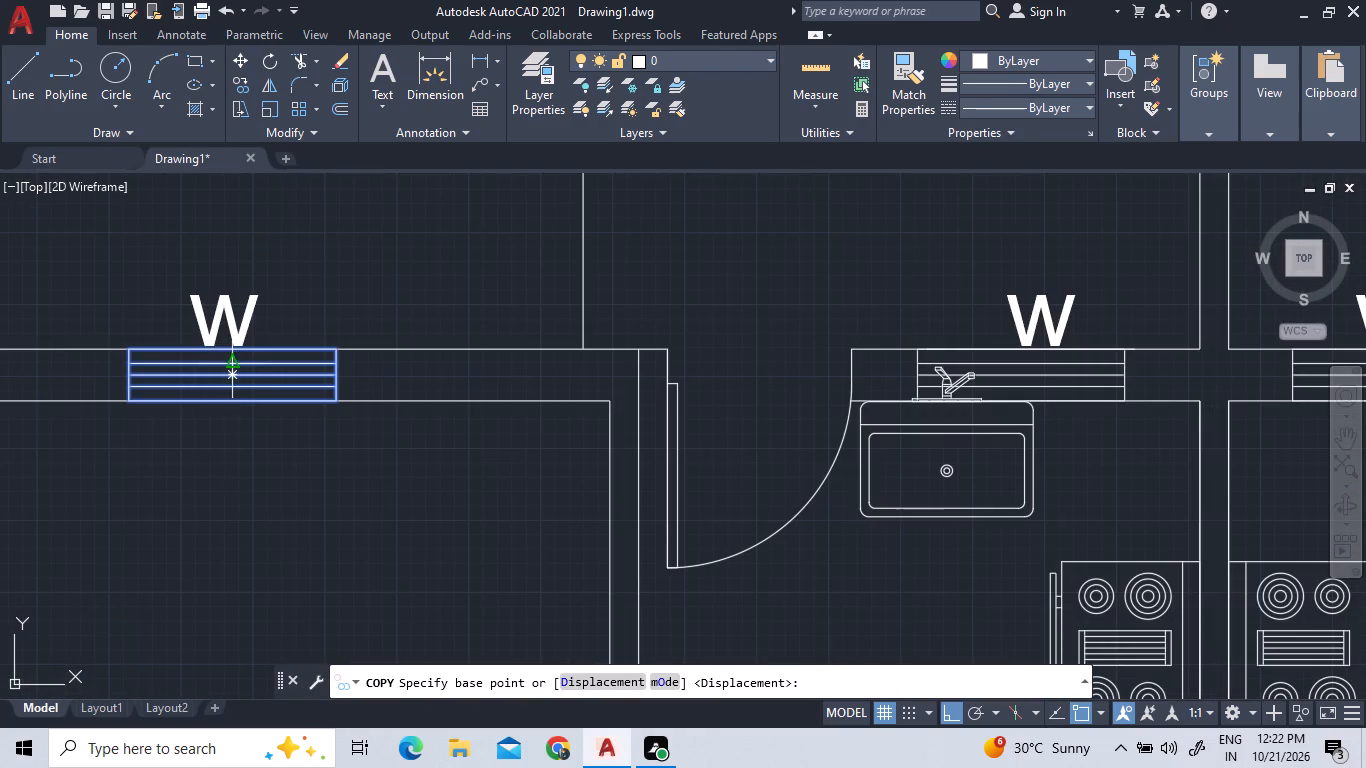
left_click(231, 380)
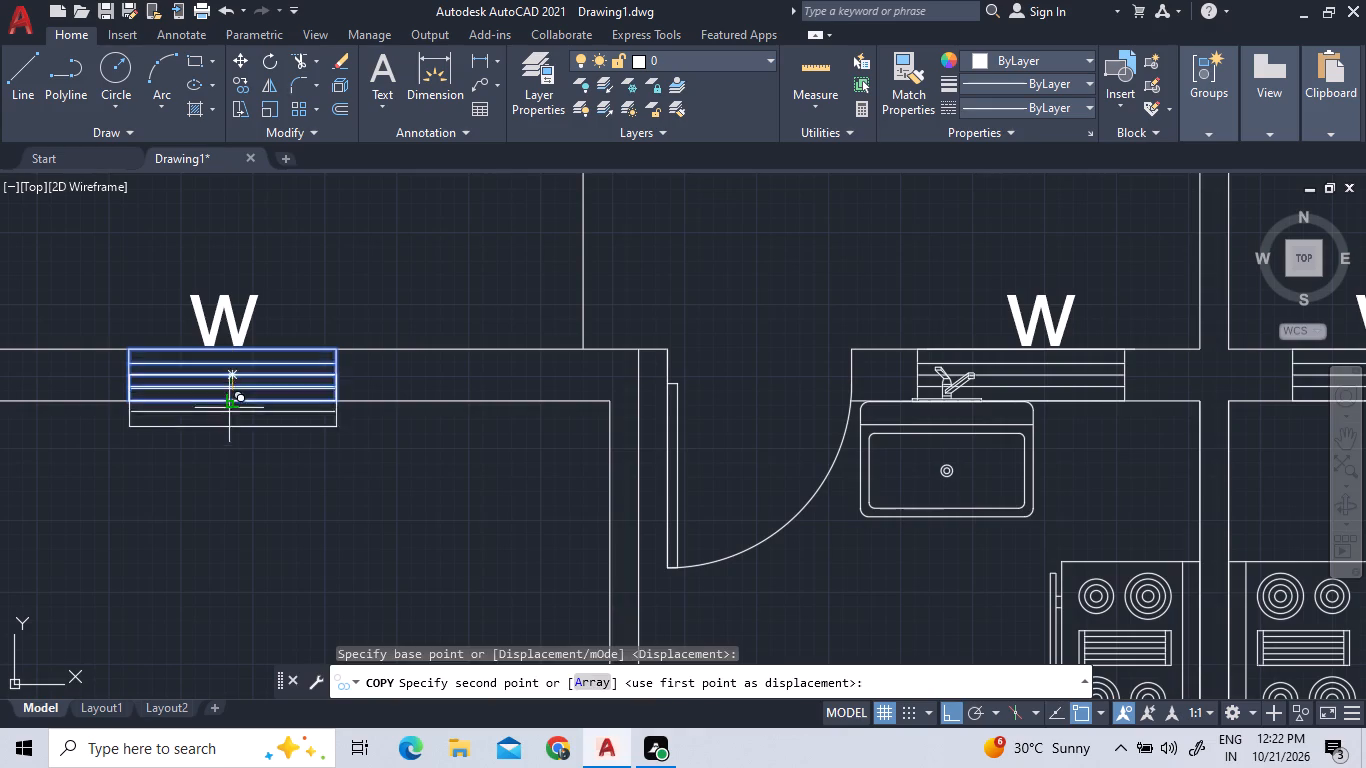
scroll(219, 462, "down", 8)
scroll(234, 582, "up", 4)
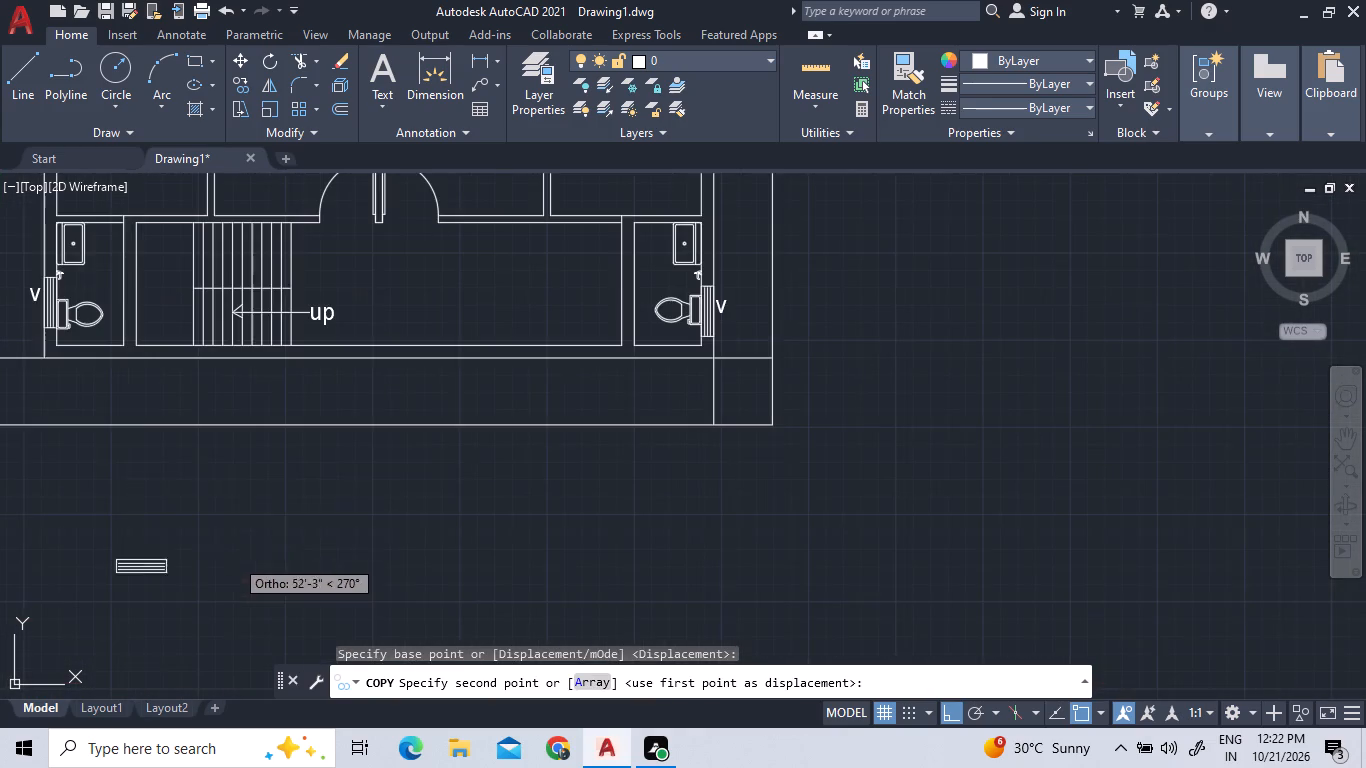
scroll(276, 311, "down", 3)
scroll(263, 272, "up", 5)
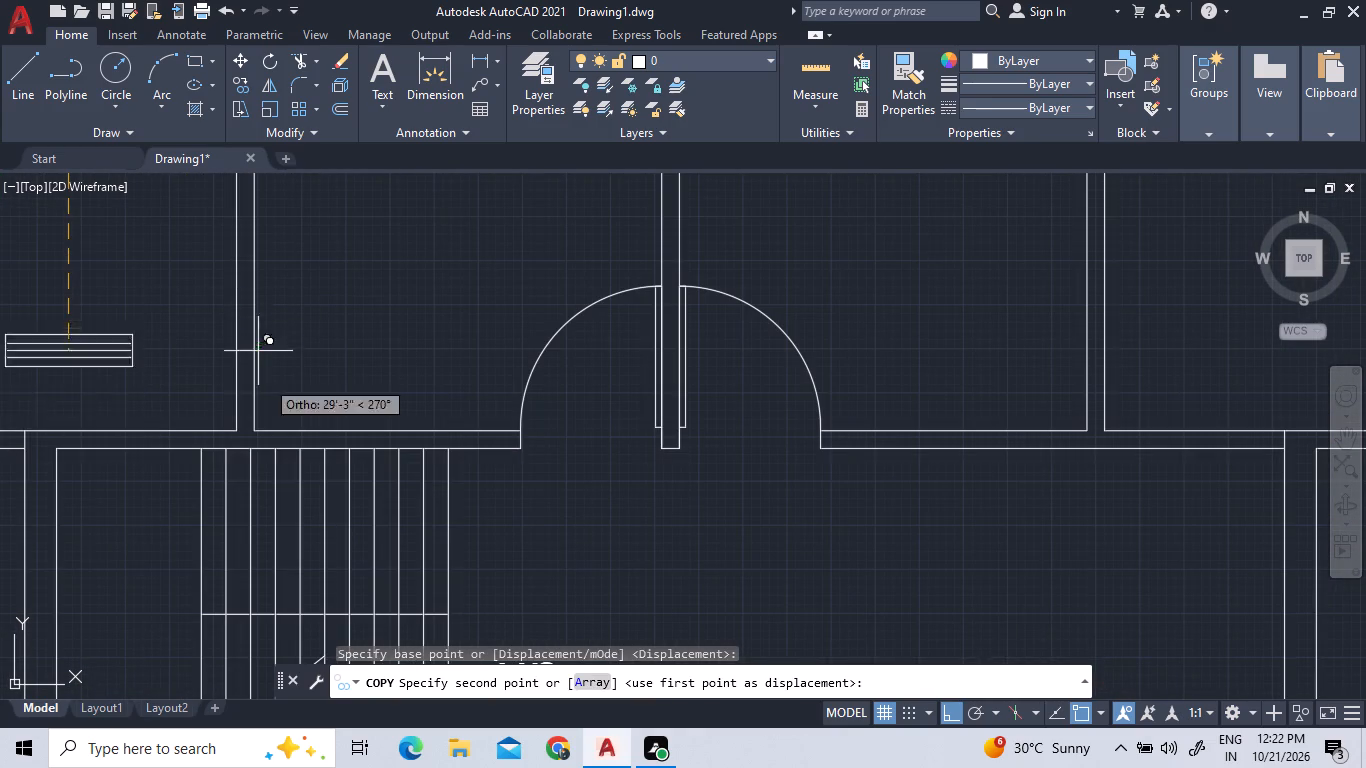
key("F8")
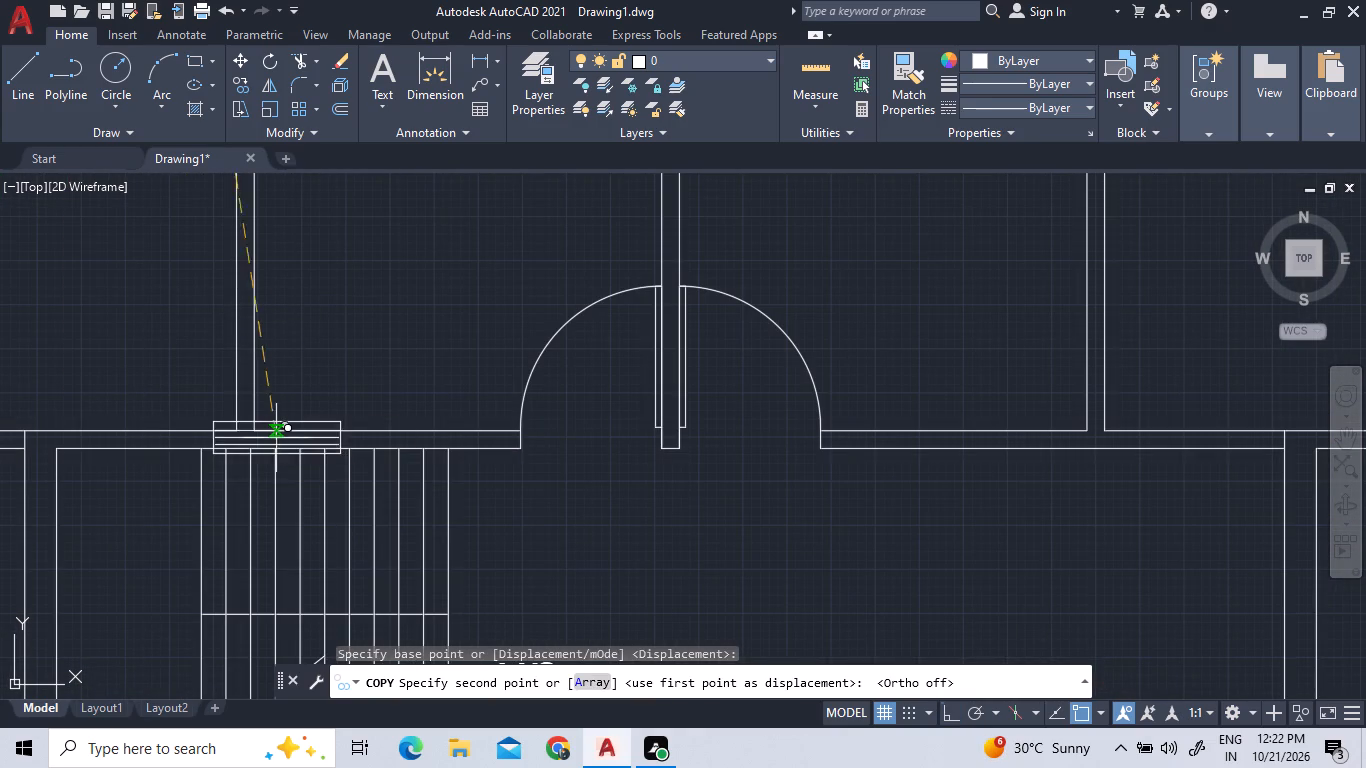
scroll(371, 428, "up", 4)
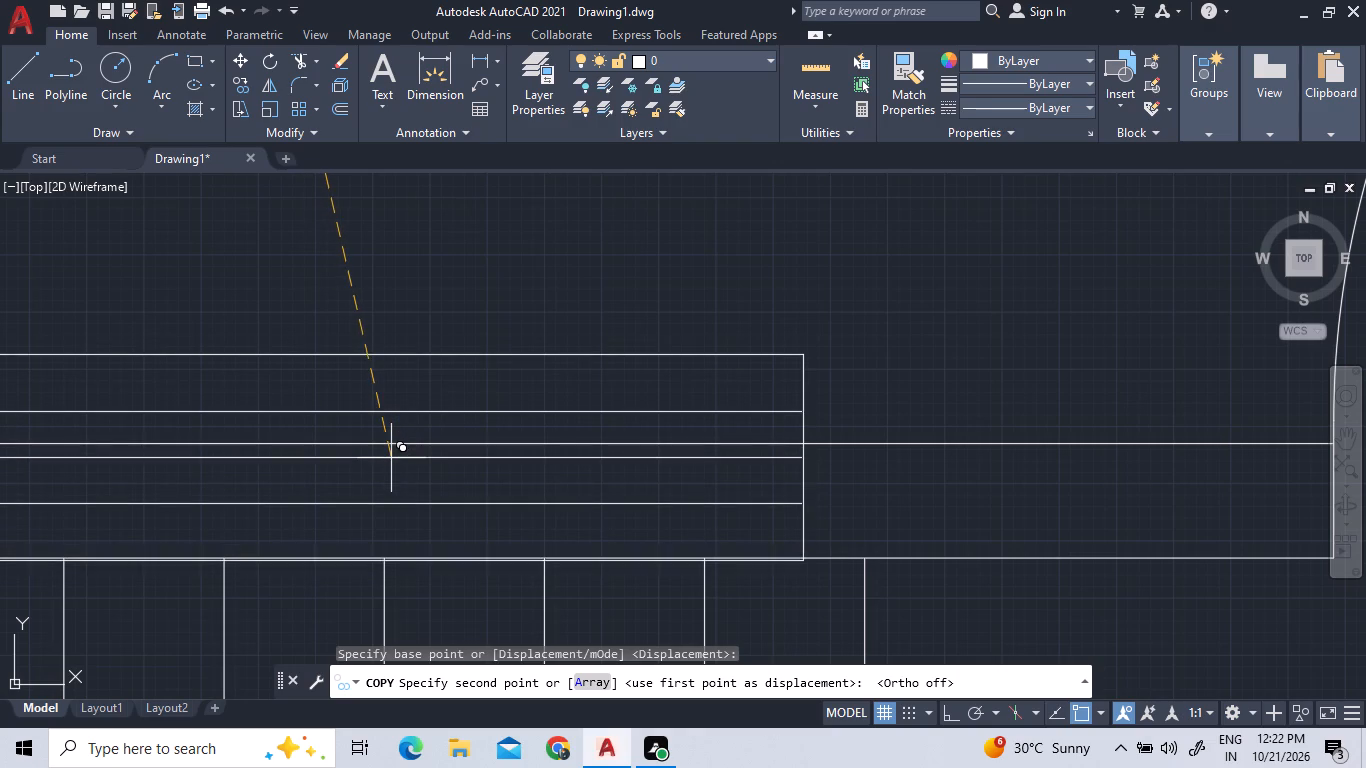
scroll(560, 434, "down", 2)
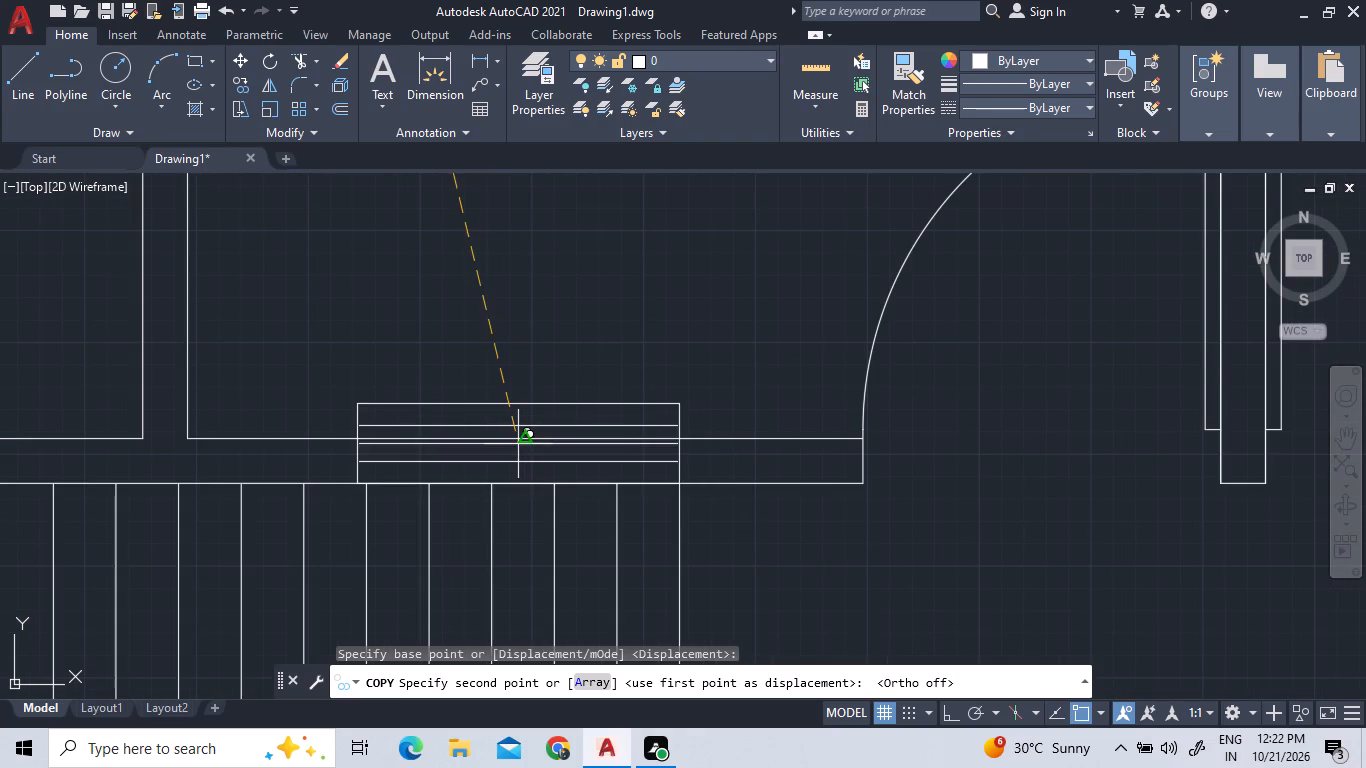
left_click(538, 360)
key("Escape")
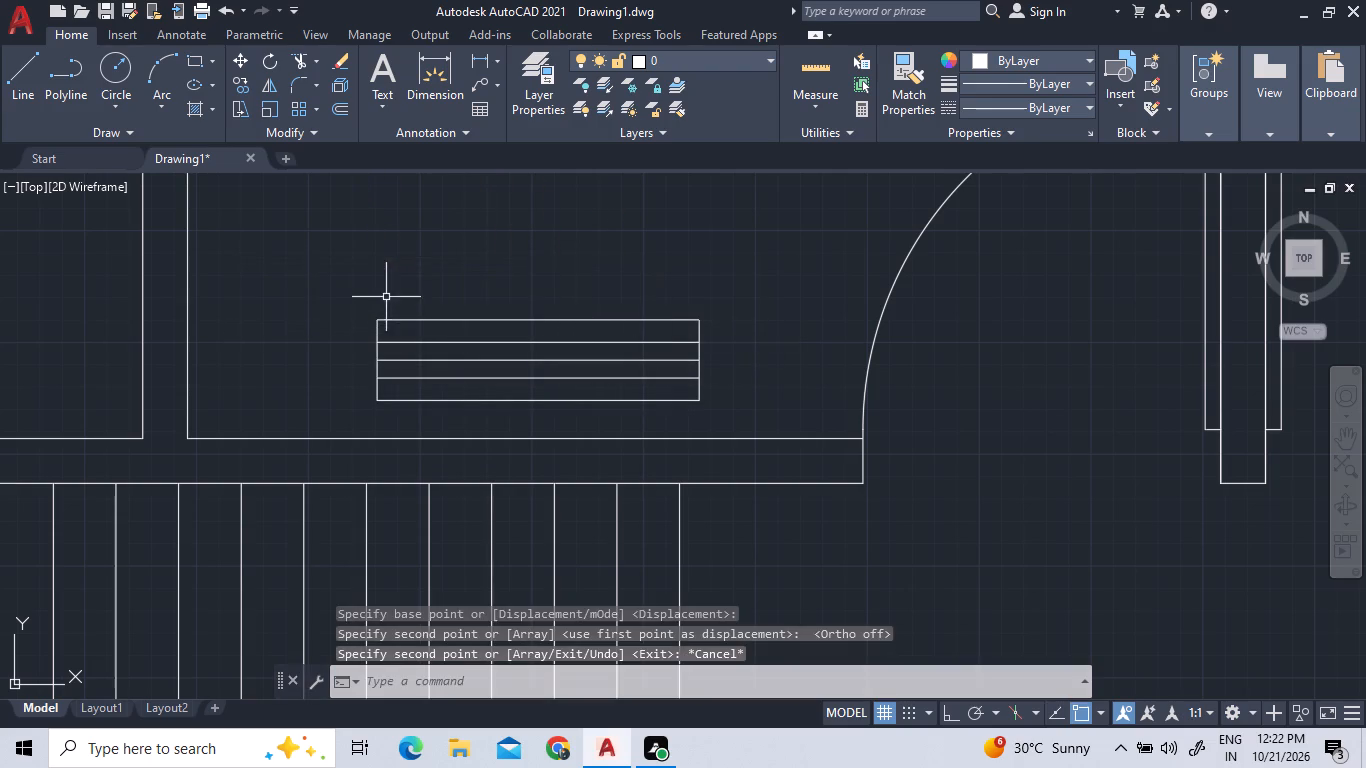
Scale the copied window, including all its pane lines, down to roughly two-thirds size about its lower-left corner.
left_click(713, 402)
left_click(667, 360)
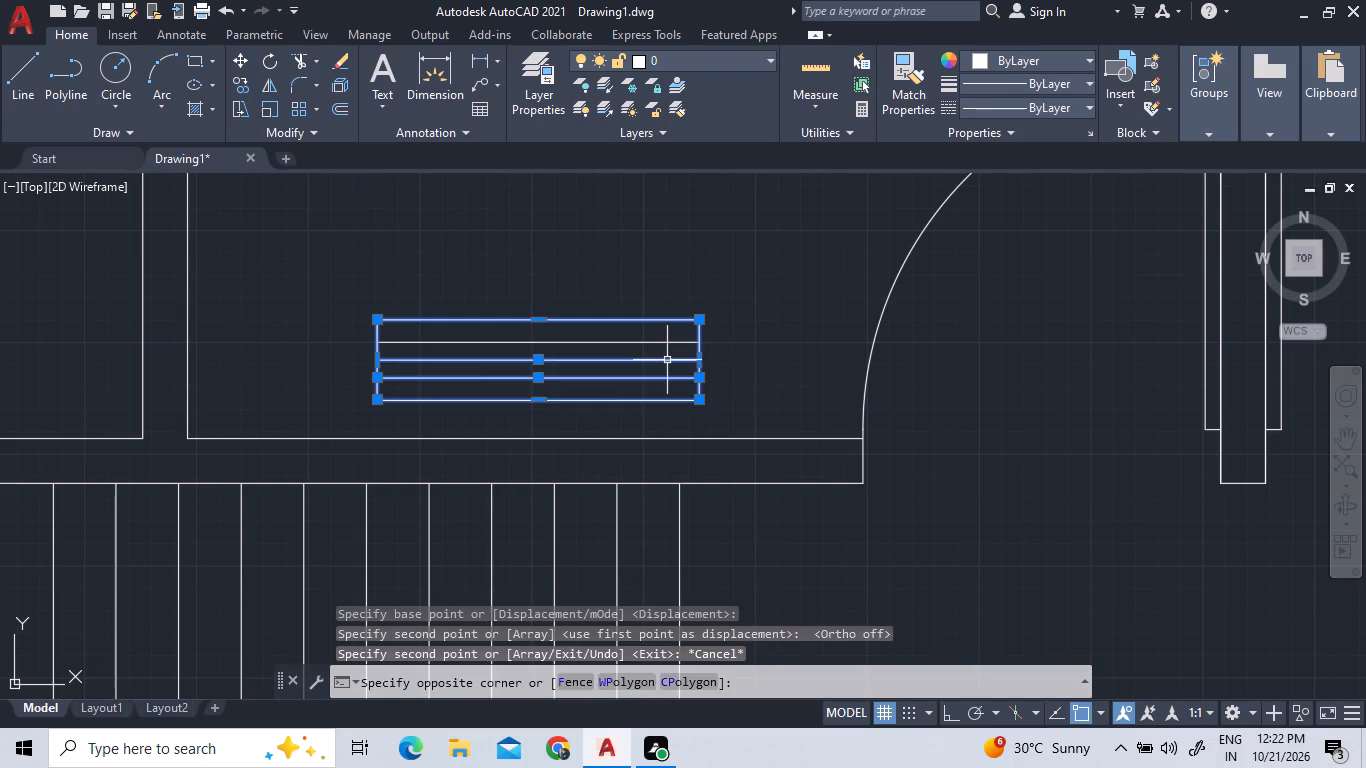
left_click(648, 343)
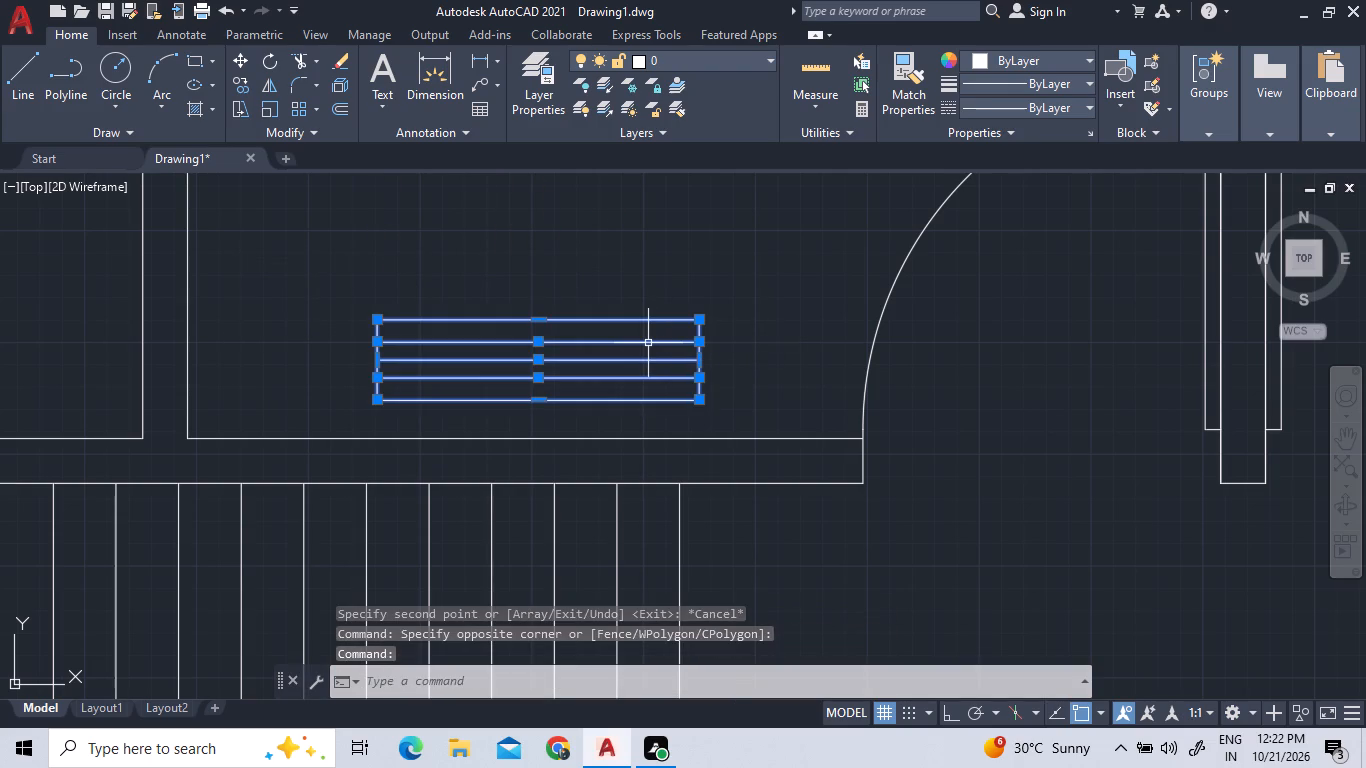
right_click(648, 343)
left_click(700, 456)
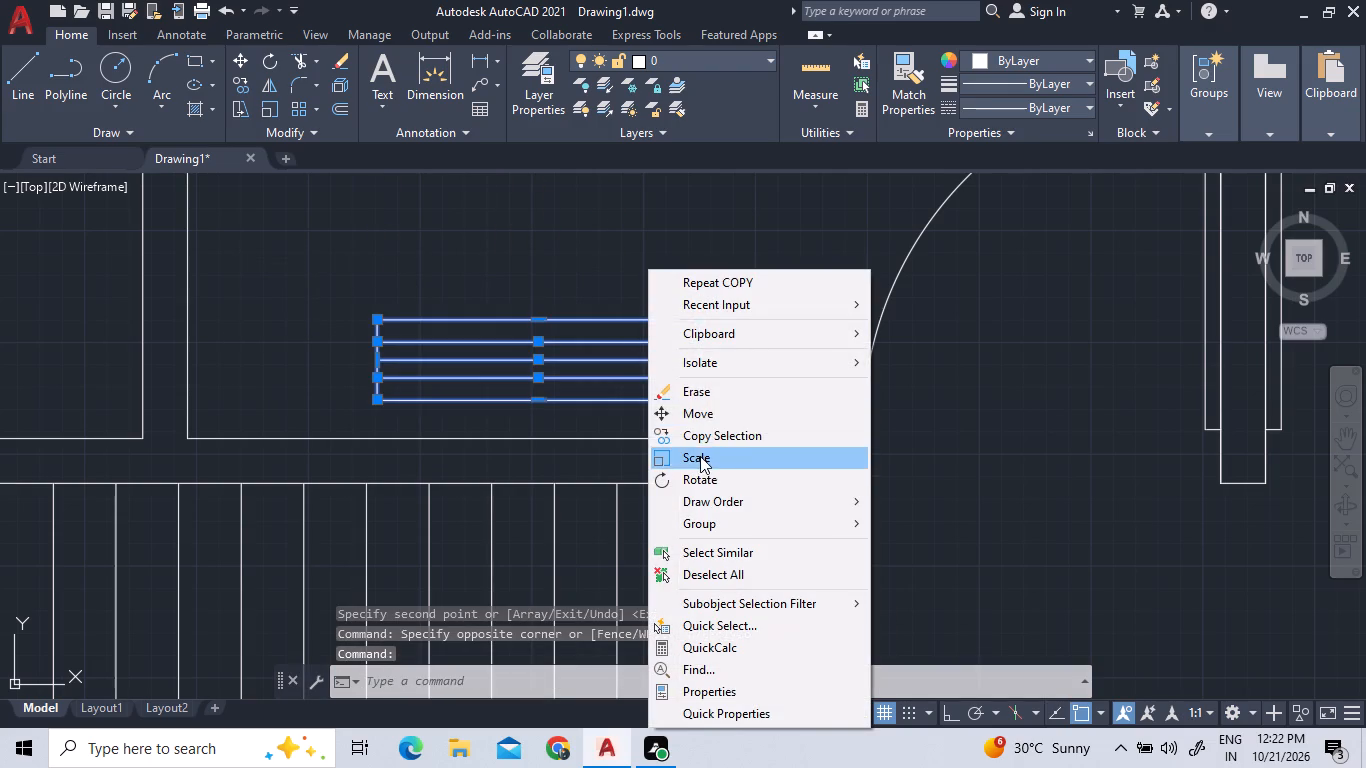
left_click(377, 398)
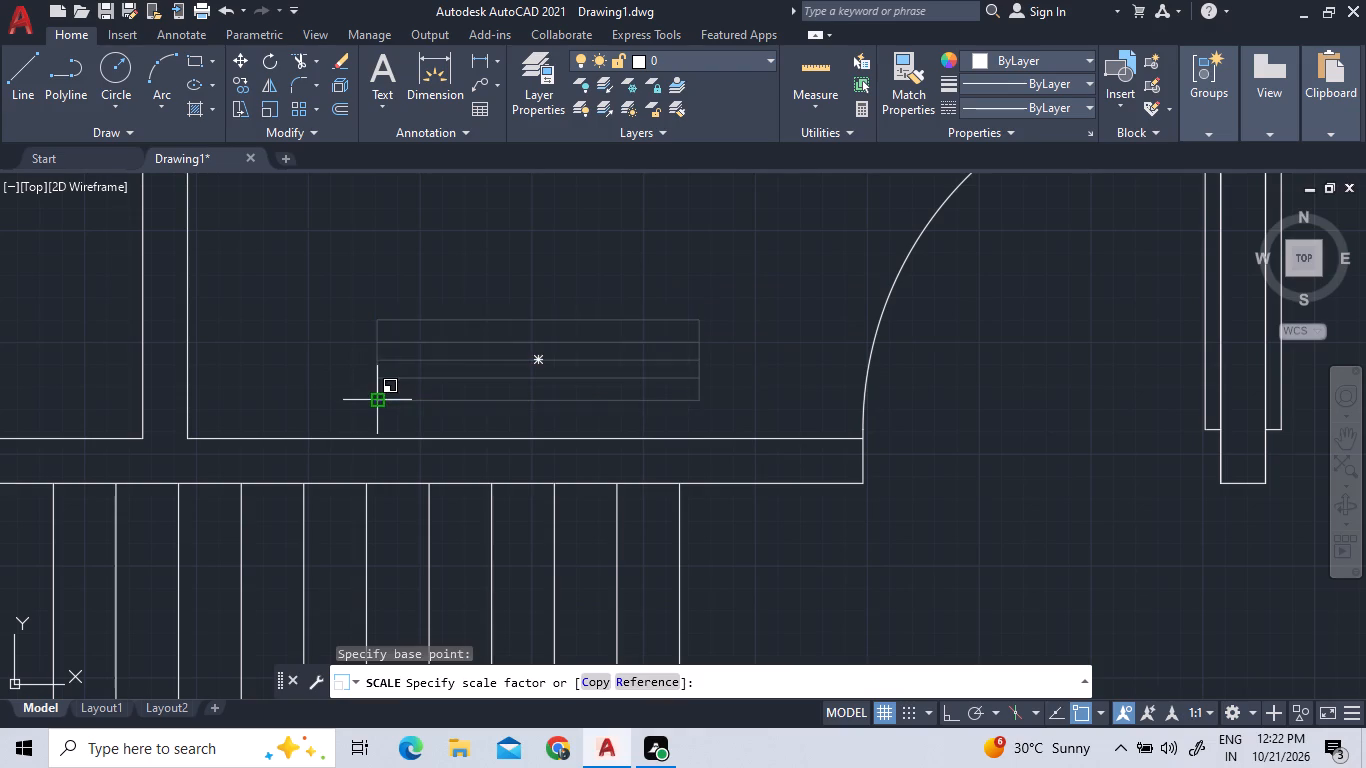
left_click(484, 395)
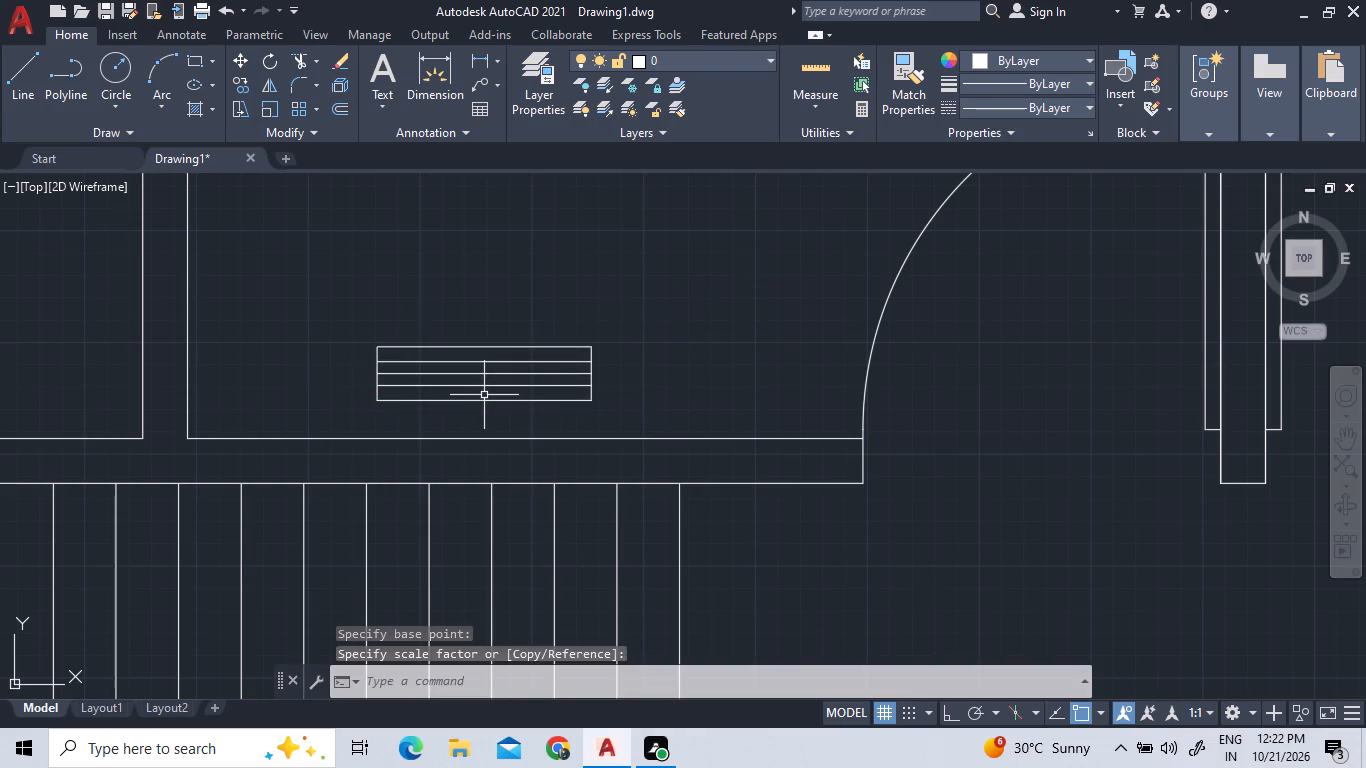
Move the scaled window by its bottom edge's midpoint onto the lower face of the wall above the staircase.
left_click(601, 421)
left_click(561, 372)
right_click(561, 371)
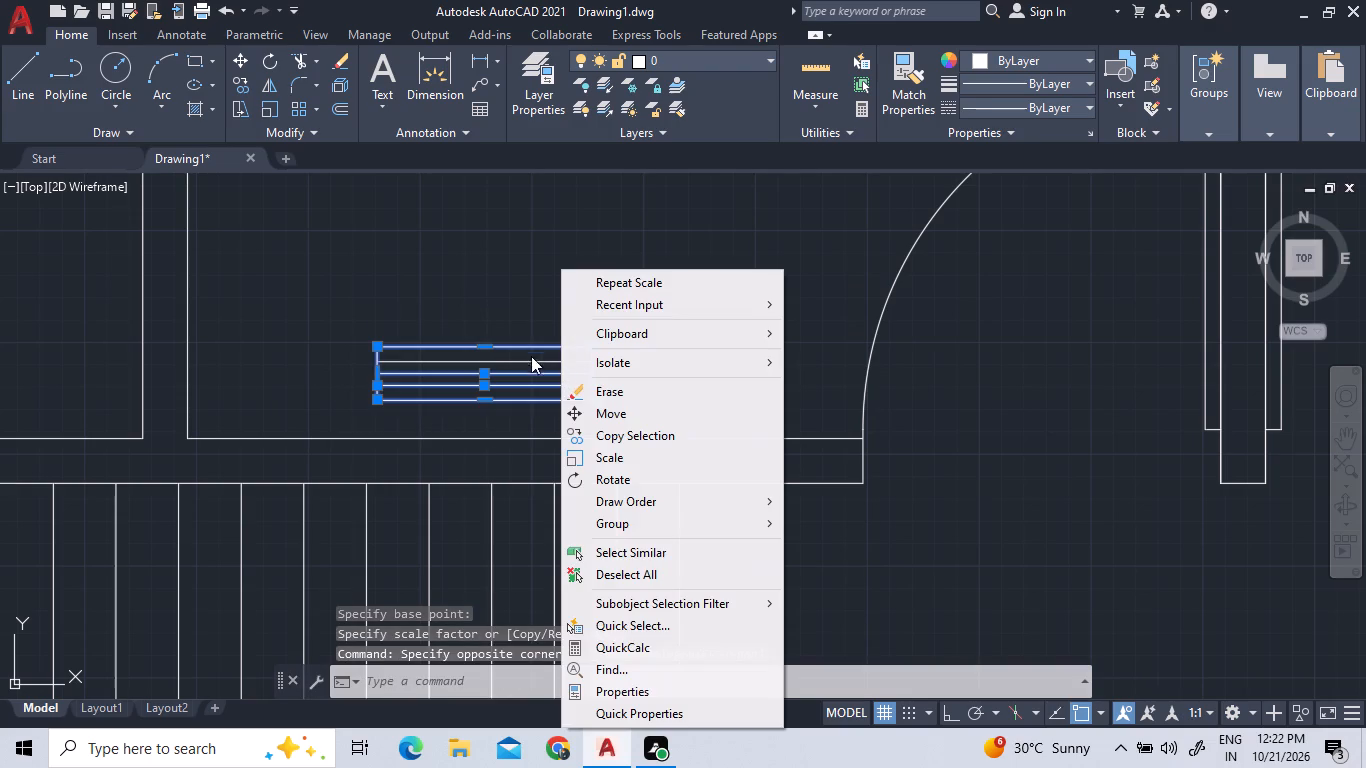
left_click(503, 355)
left_click(503, 357)
left_click(495, 363)
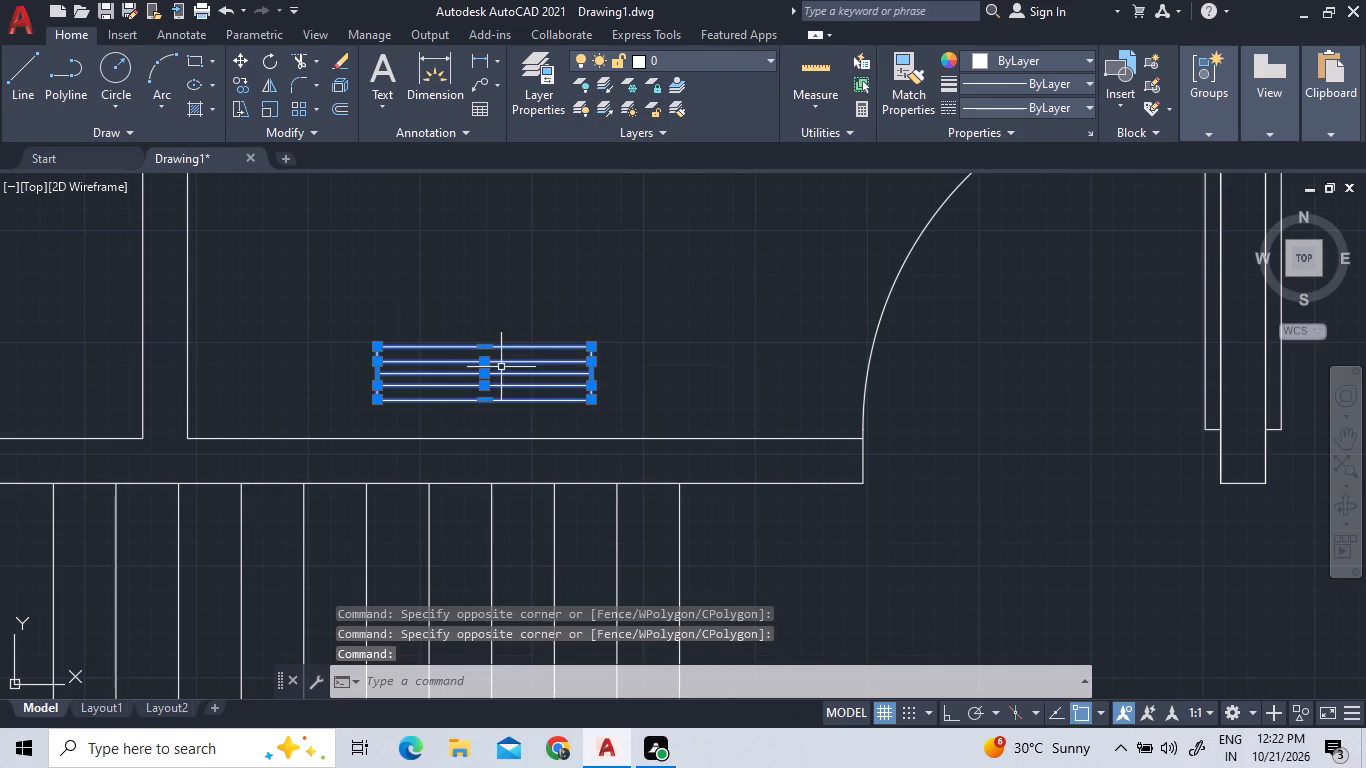
right_click(505, 367)
left_click(553, 413)
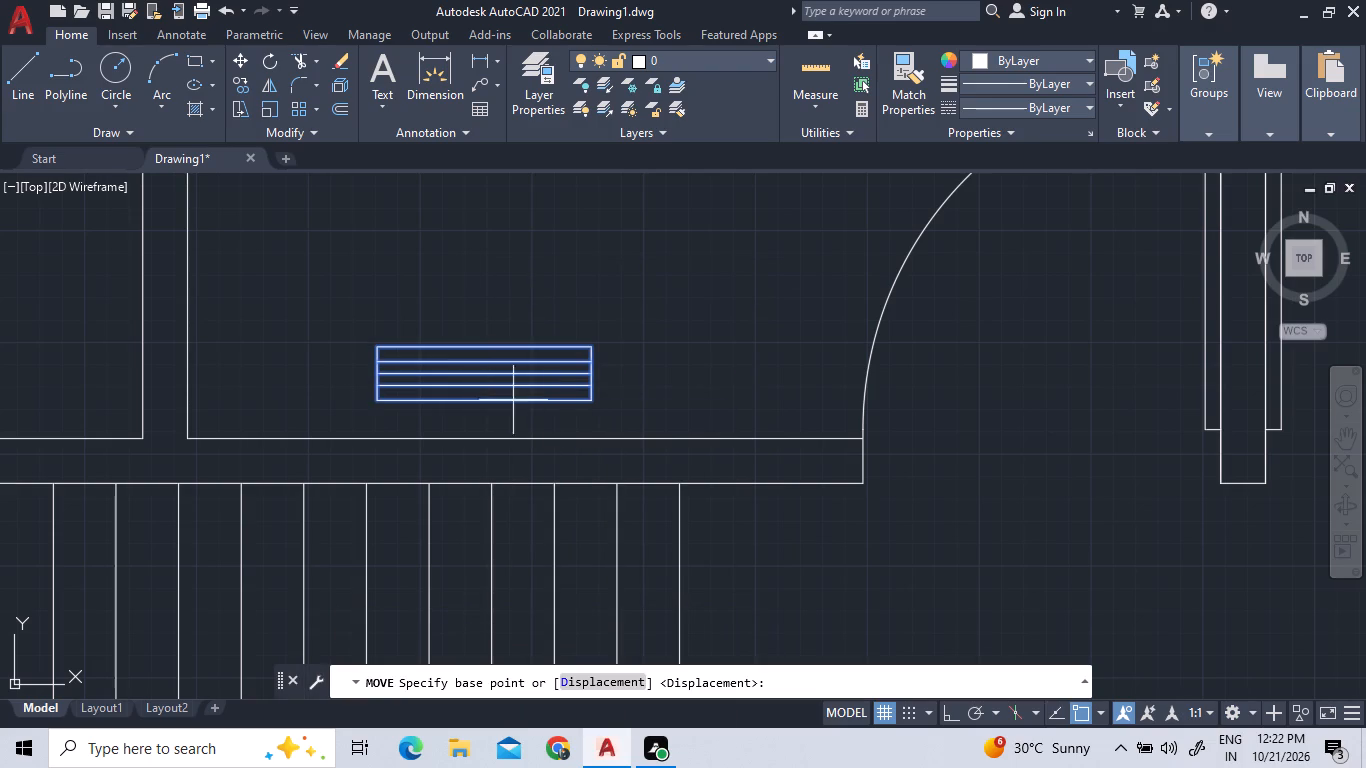
left_click(480, 403)
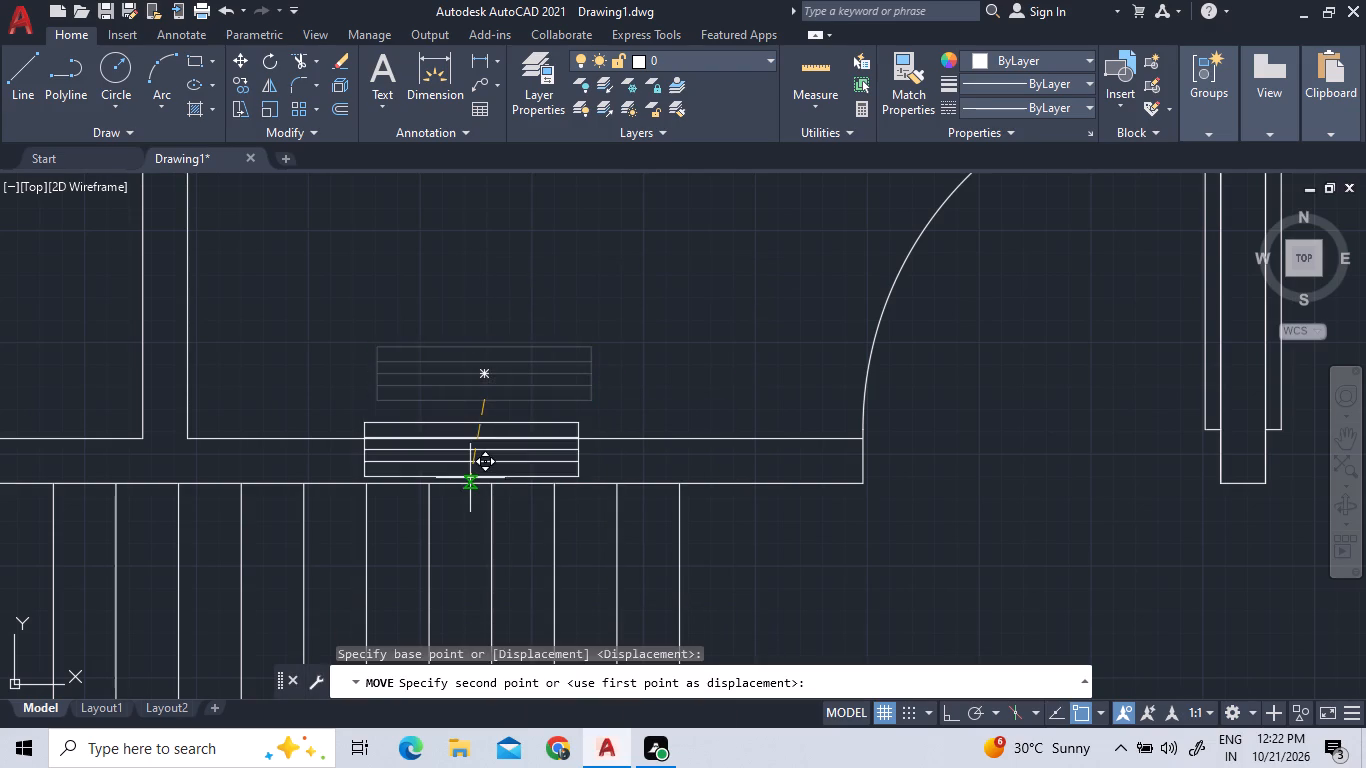
scroll(470, 483, "up", 4)
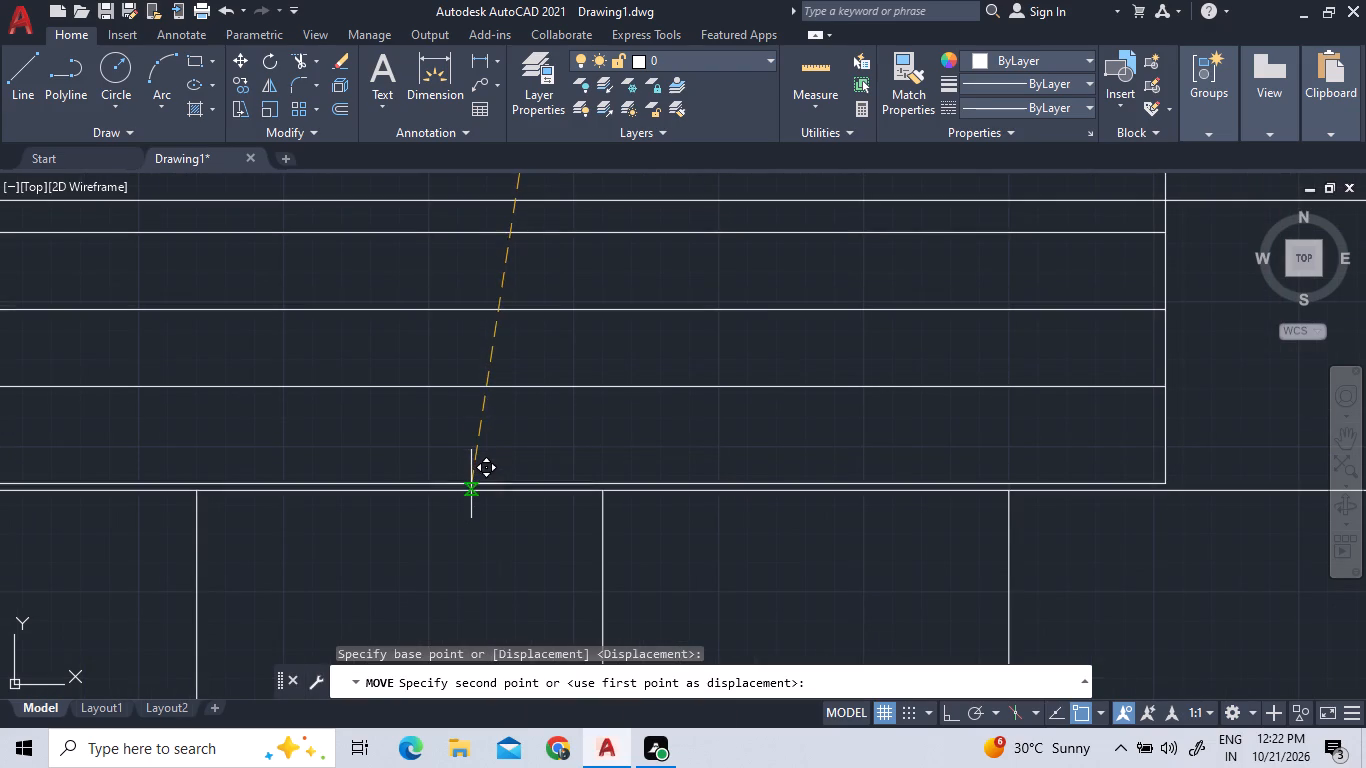
left_click(466, 490)
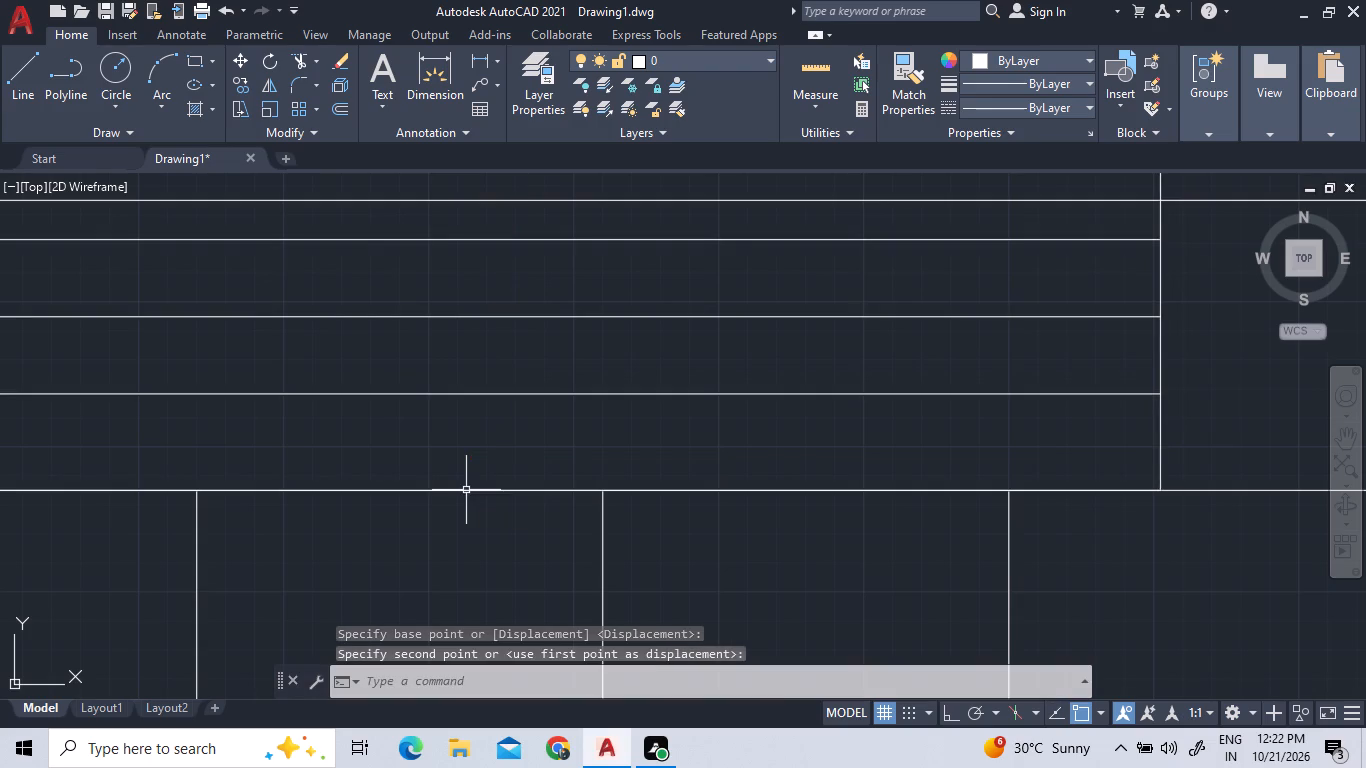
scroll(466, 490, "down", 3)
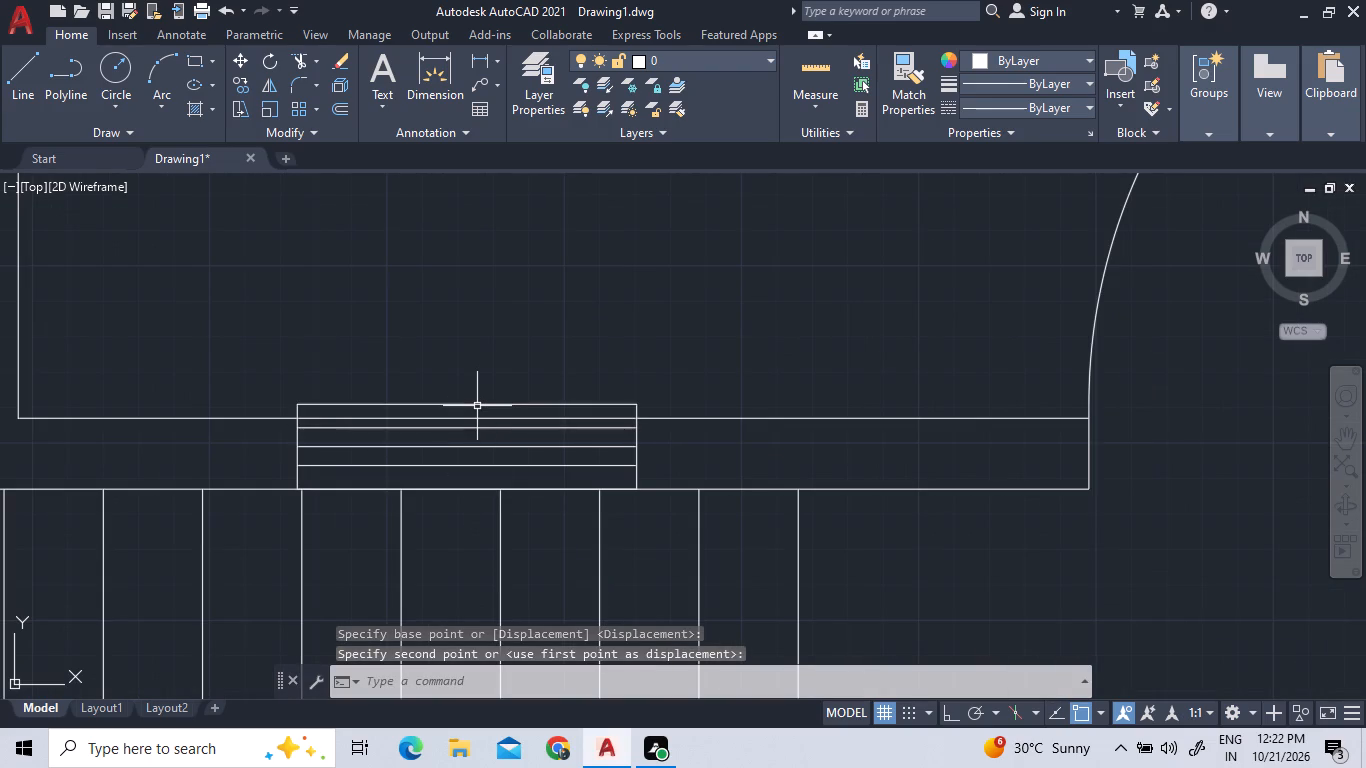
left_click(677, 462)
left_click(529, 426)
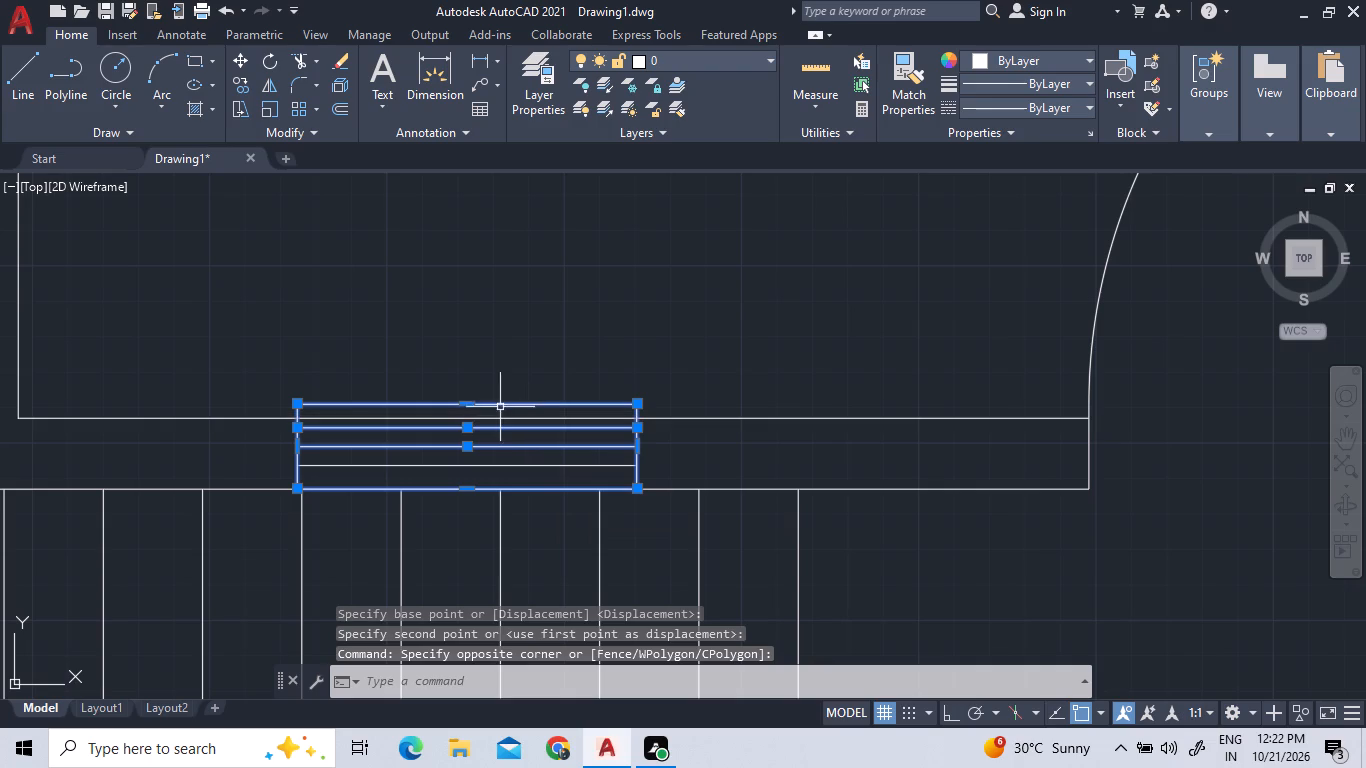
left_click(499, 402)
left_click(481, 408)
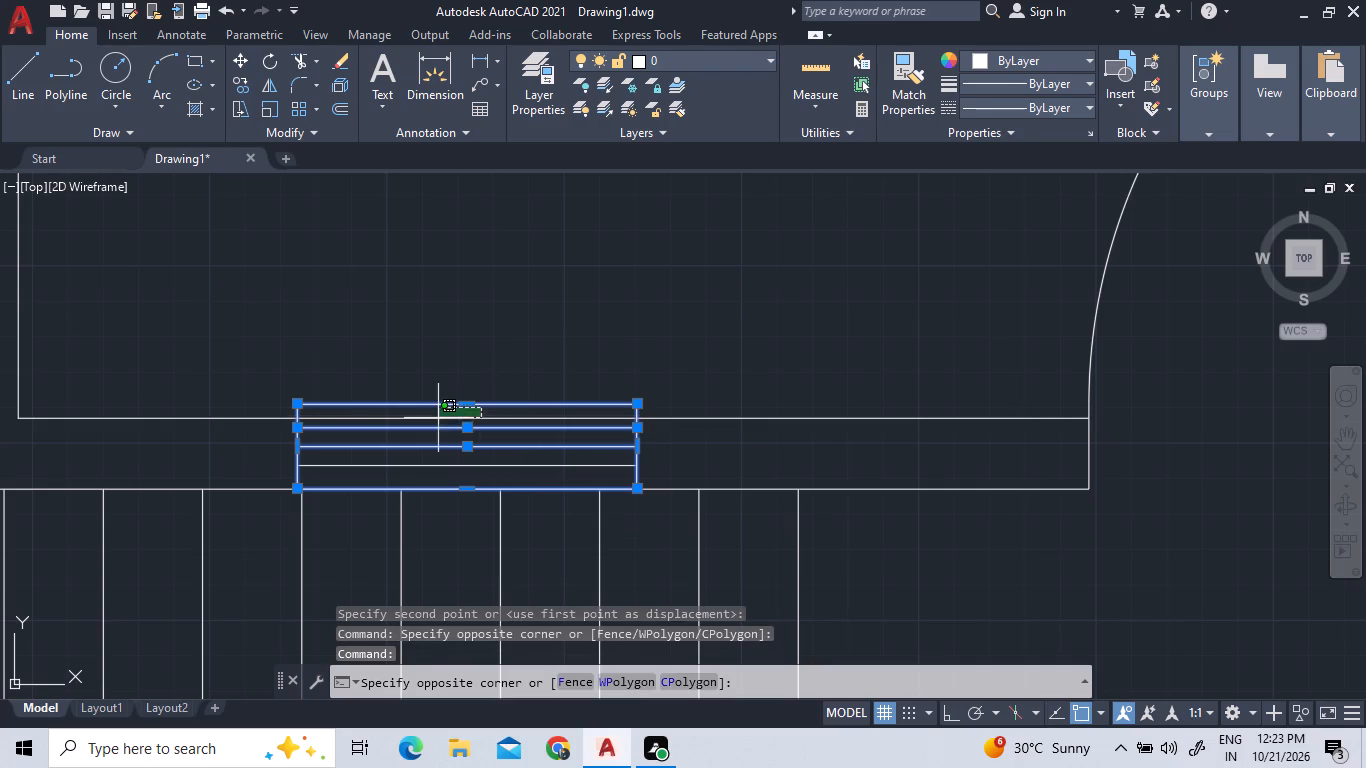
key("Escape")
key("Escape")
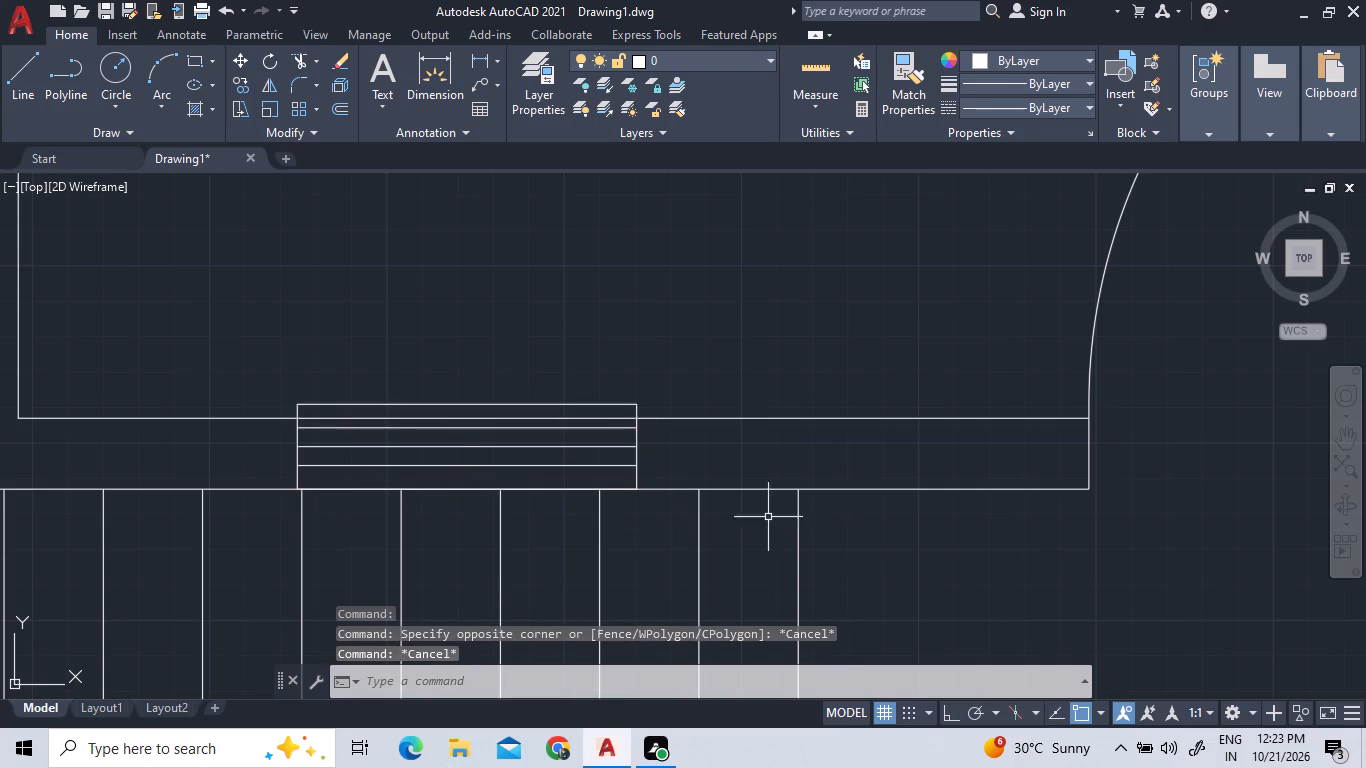
Explode the outline of the window above the staircase and erase its top edge, which projects beyond the wall.
left_click_drag(649, 463, 638, 461)
left_click(625, 464)
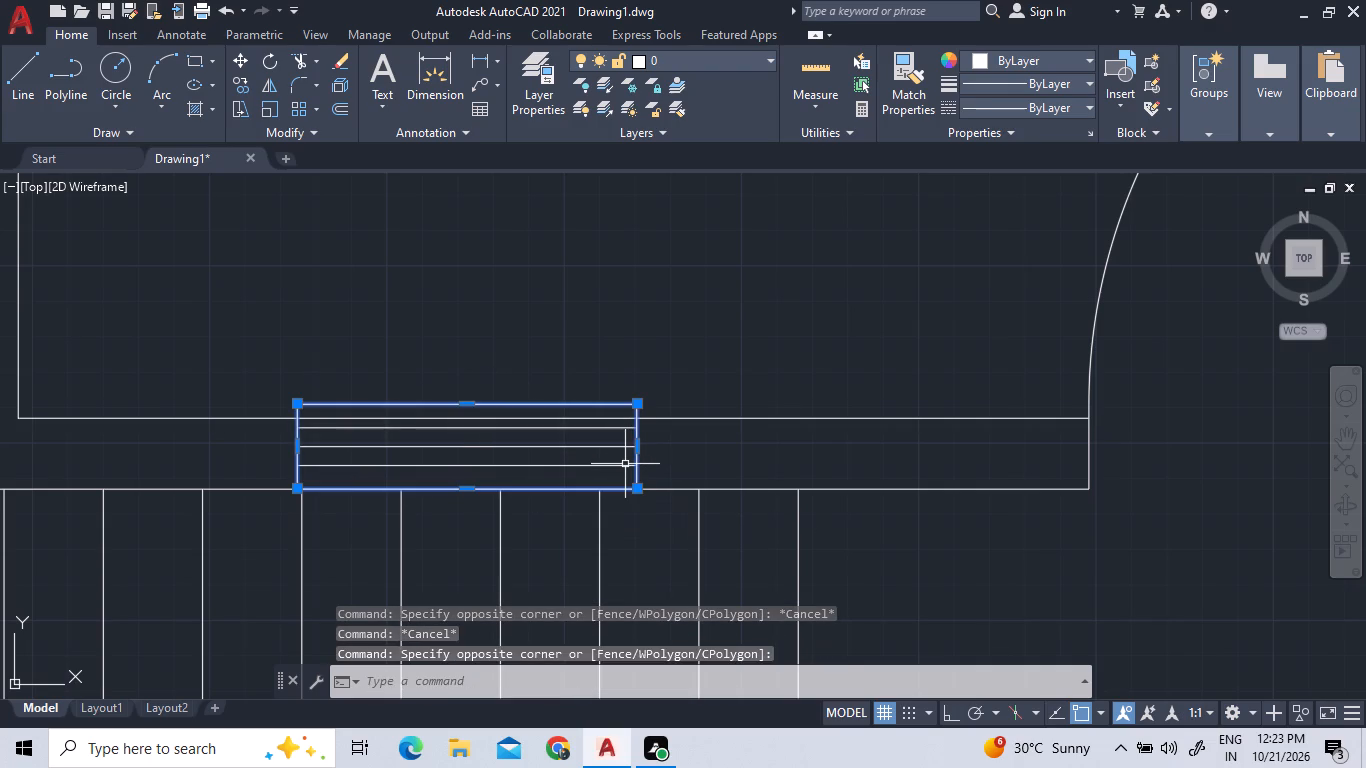
key("x")
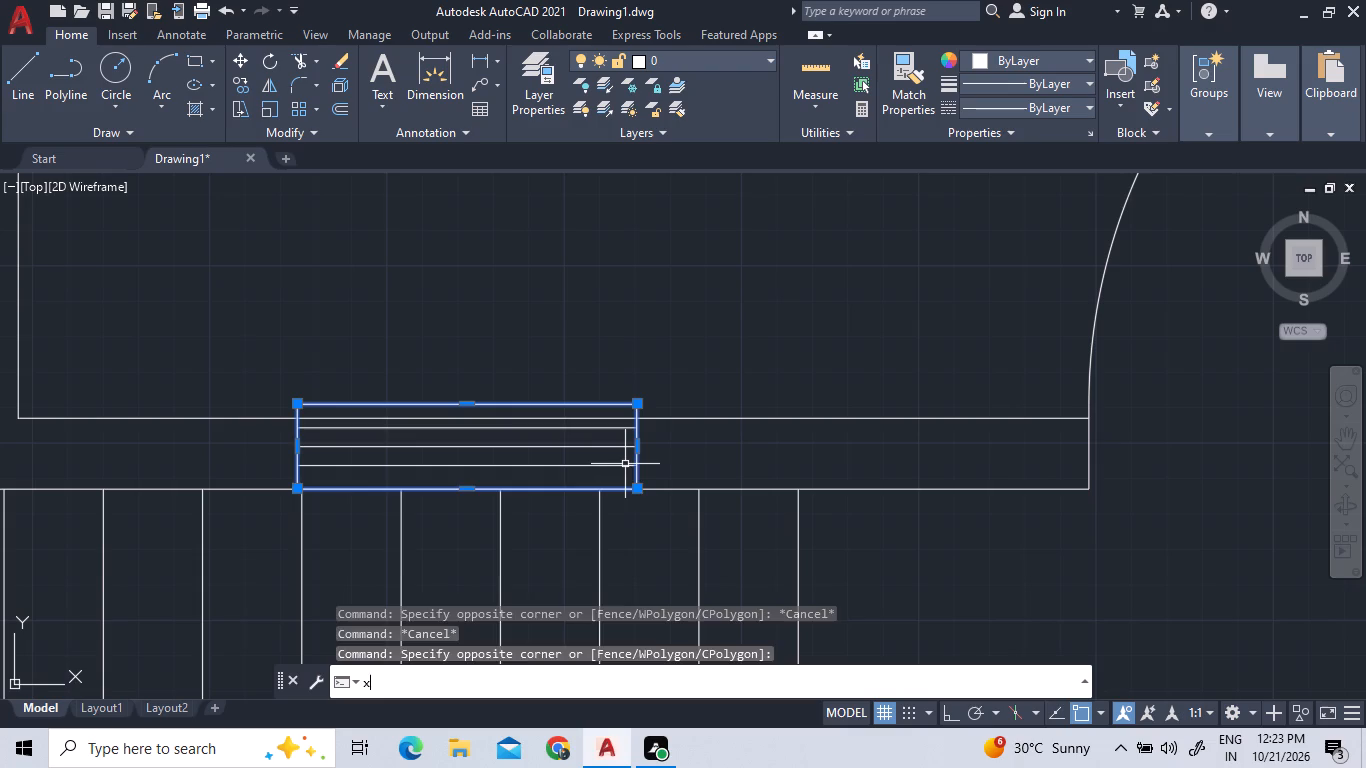
key("space")
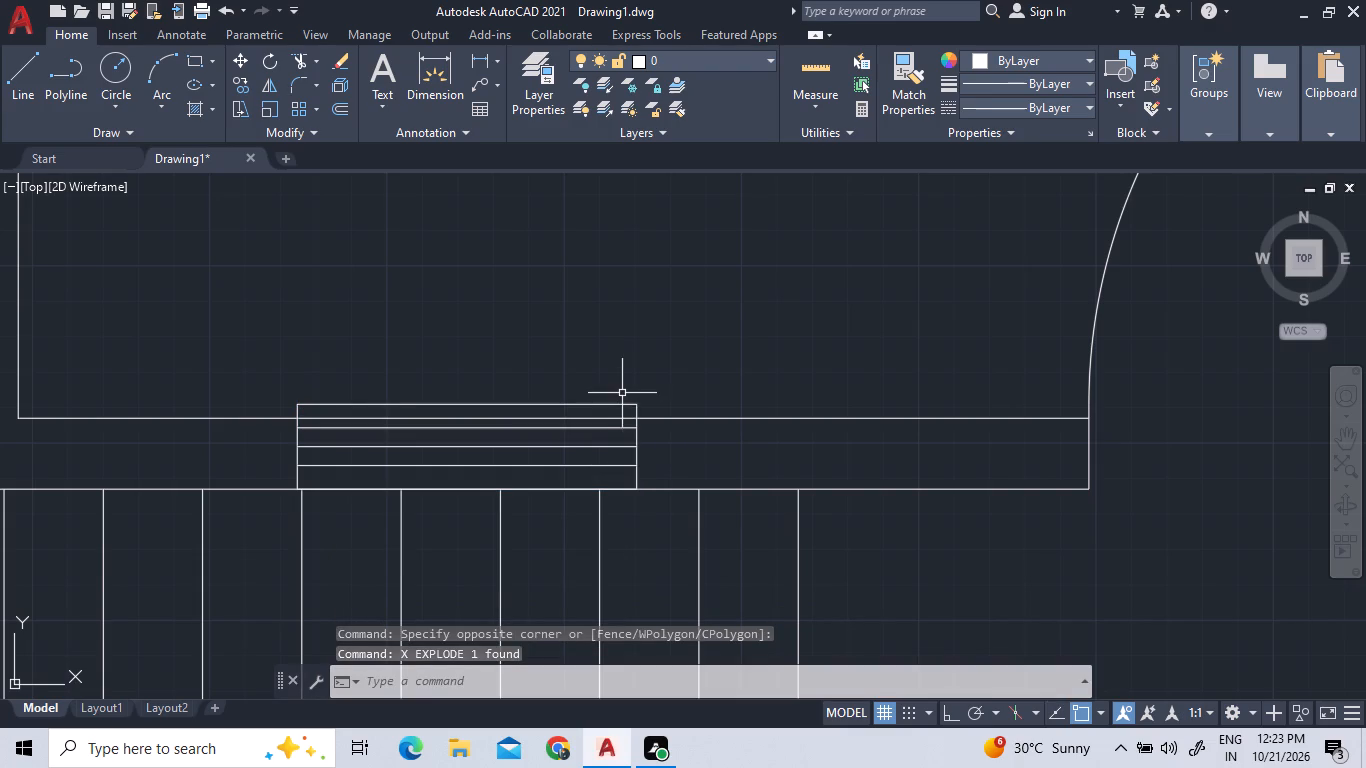
left_click(621, 403)
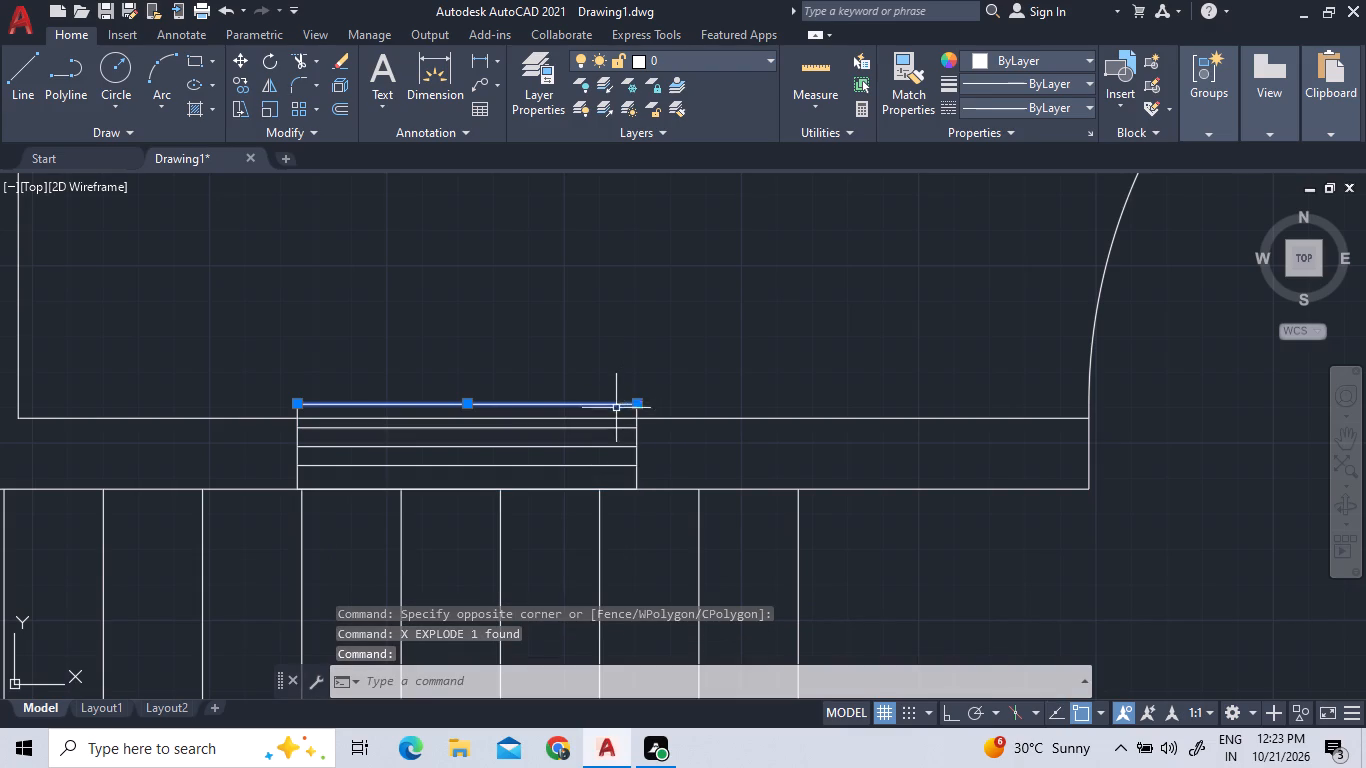
key("Delete")
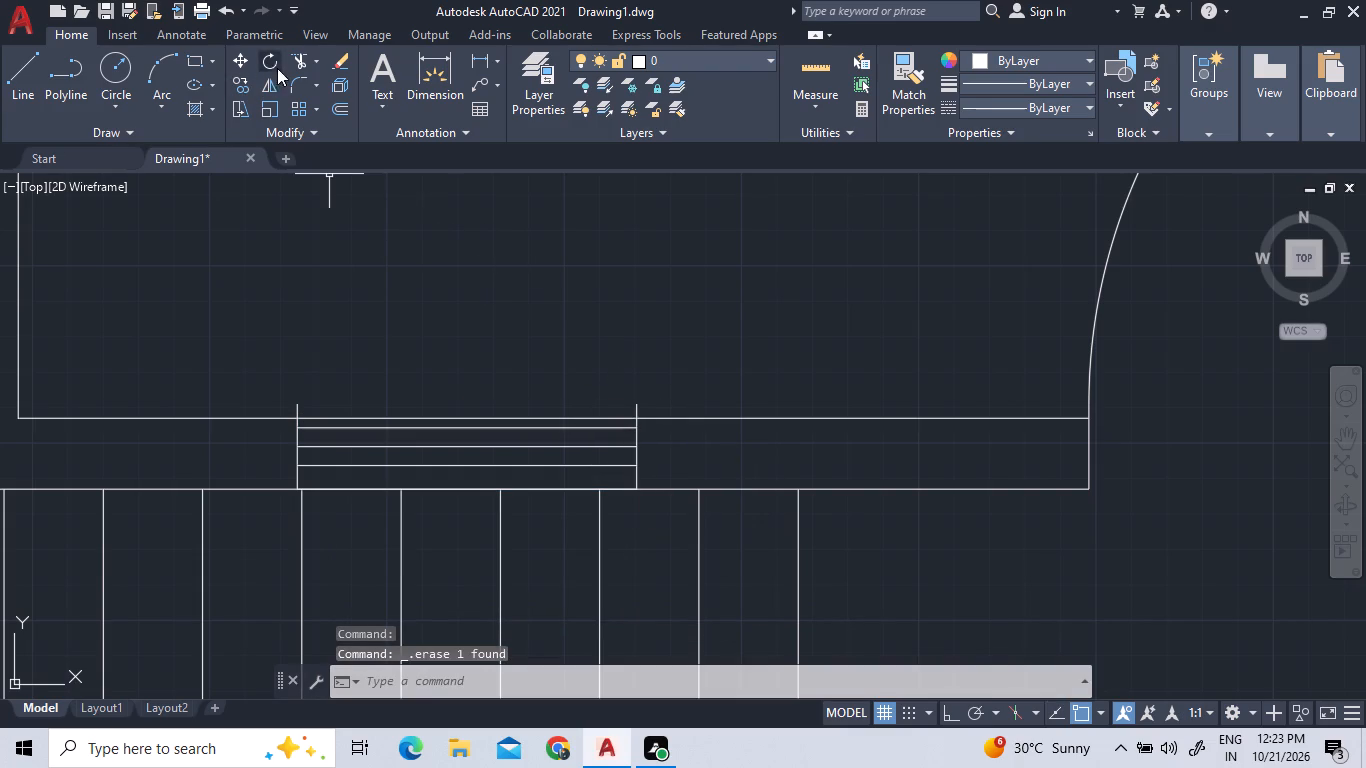
Trim both side edges of the window above the staircase where they project past the wall's upper face.
left_click(300, 53)
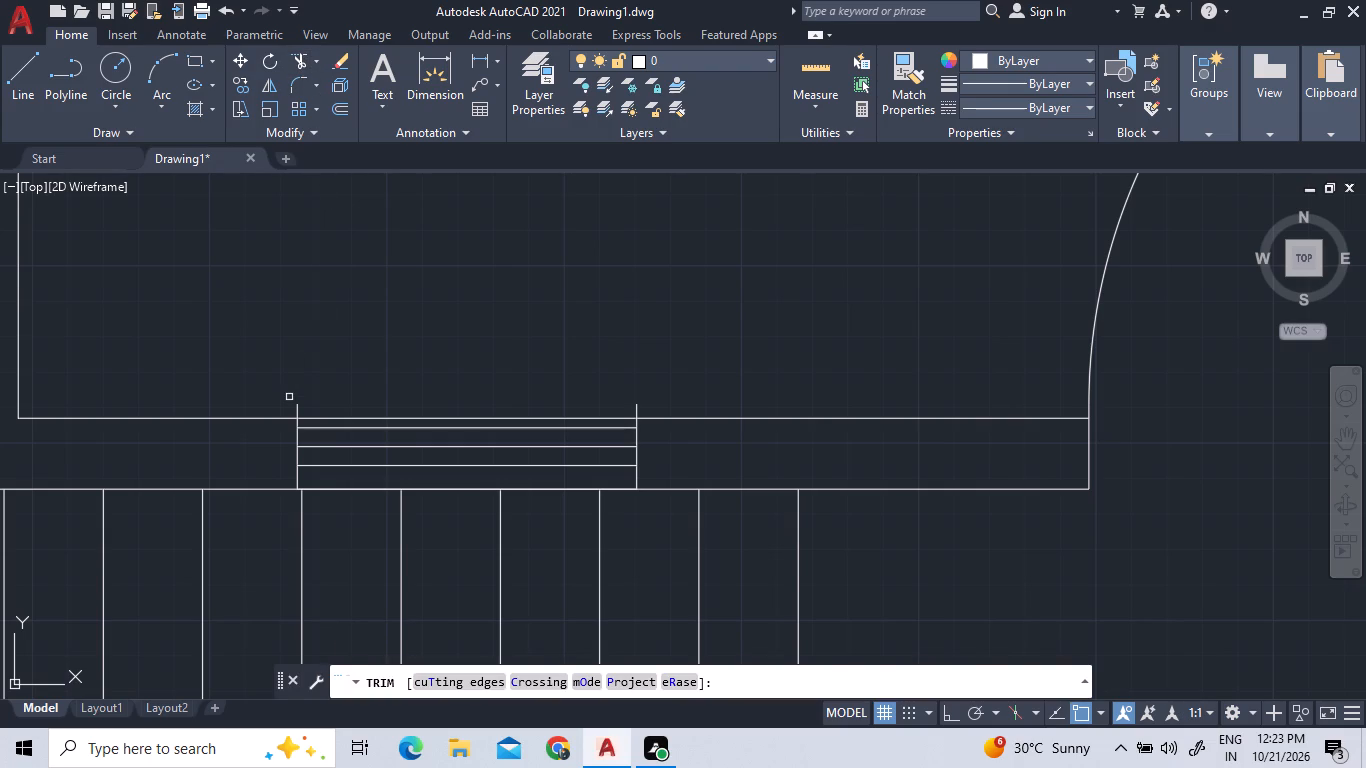
left_click(297, 403)
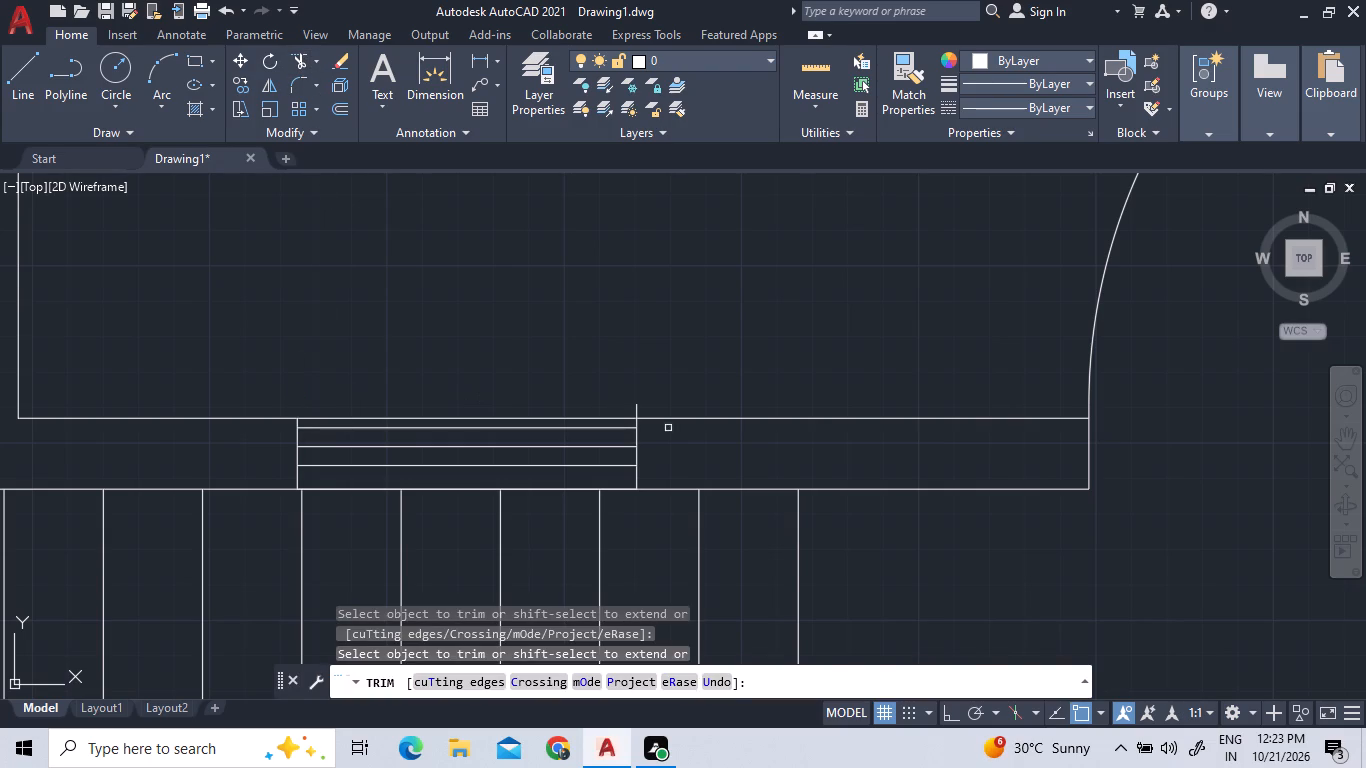
left_click(636, 410)
right_click(434, 315)
left_click(444, 321)
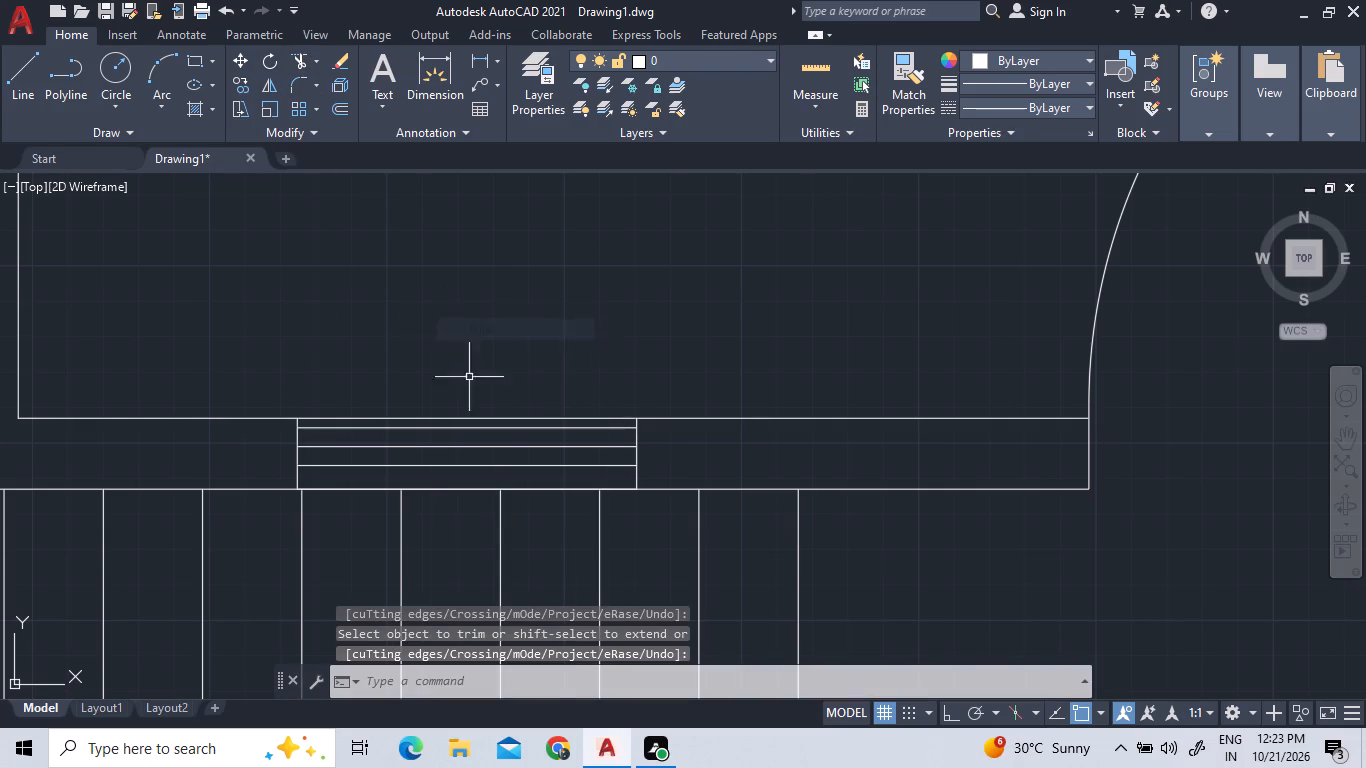
With ortho on, copy the whole staircase window about 14'-1" horizontally into the matching wall beside the right unit's entrance door.
left_click_drag(658, 476, 649, 476)
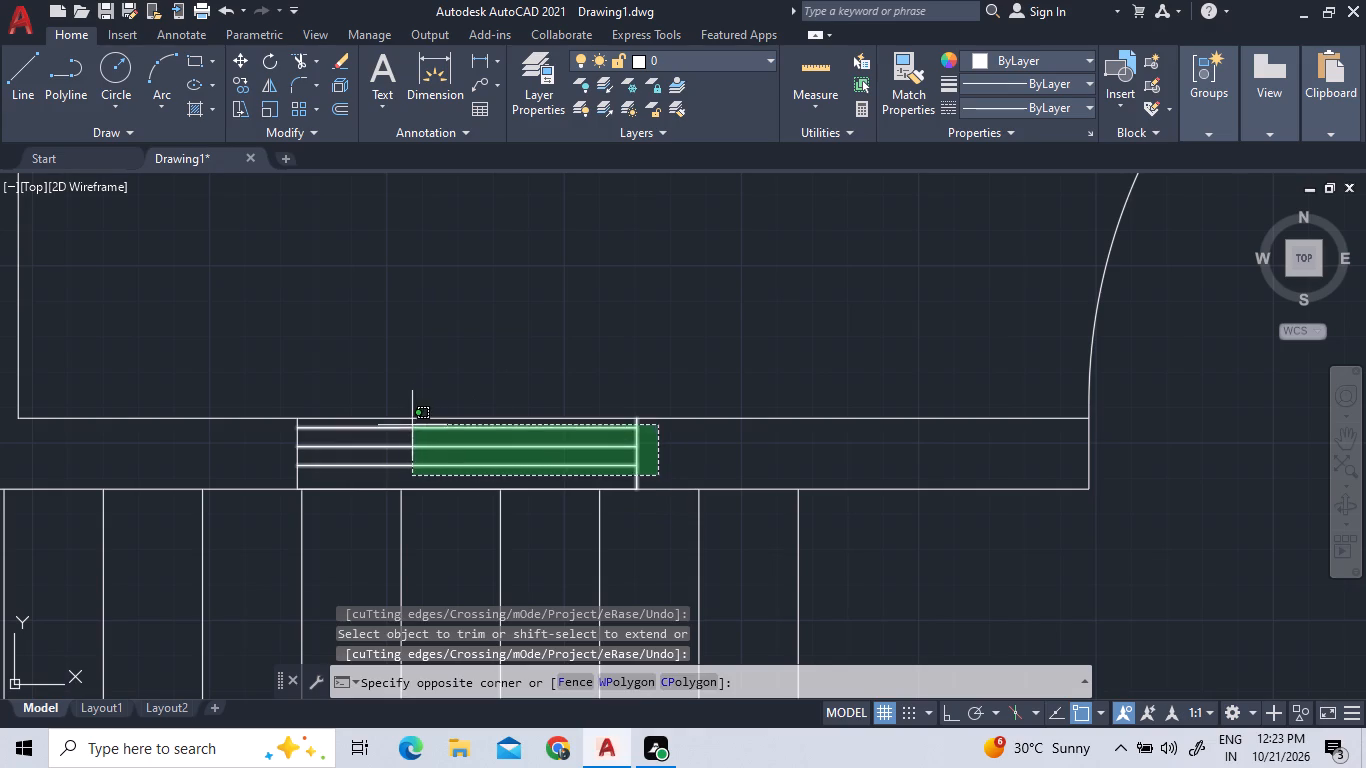
left_click(241, 424)
left_click(353, 490)
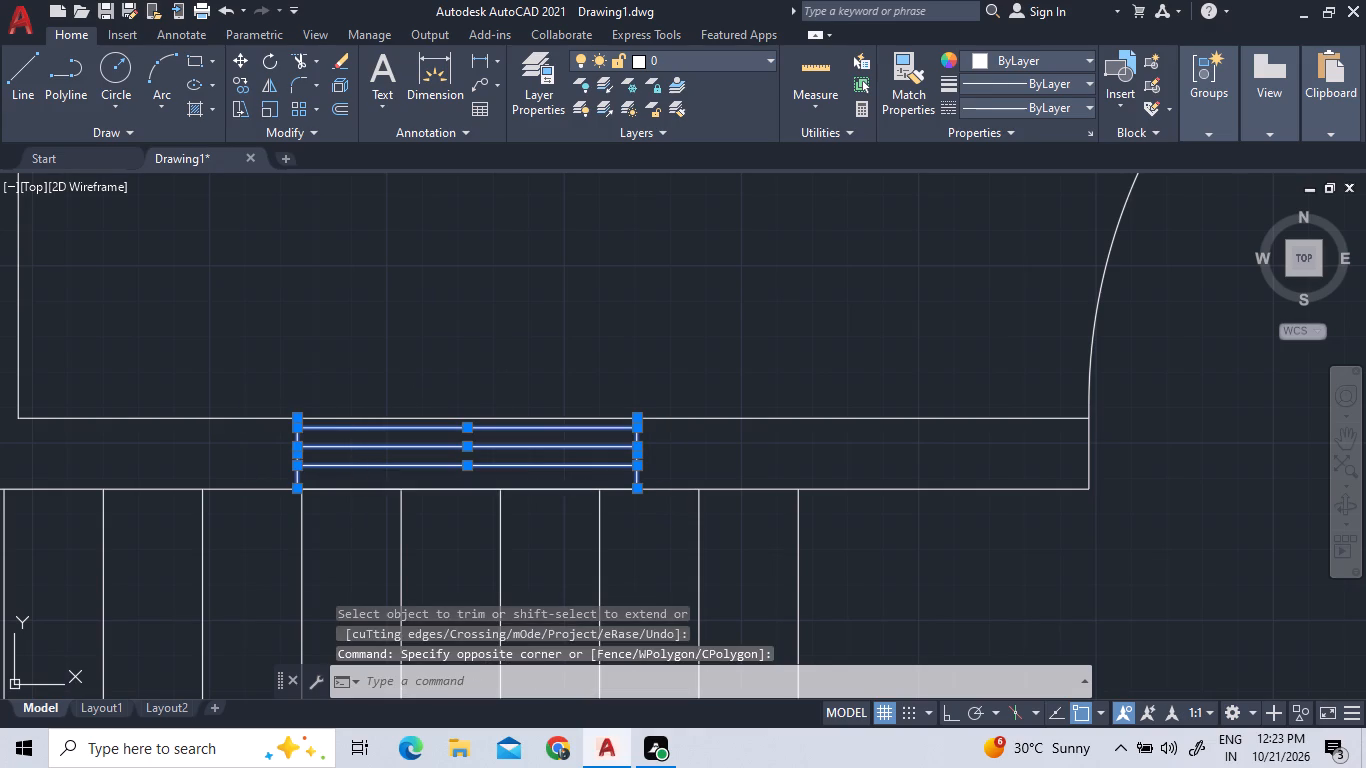
right_click(287, 353)
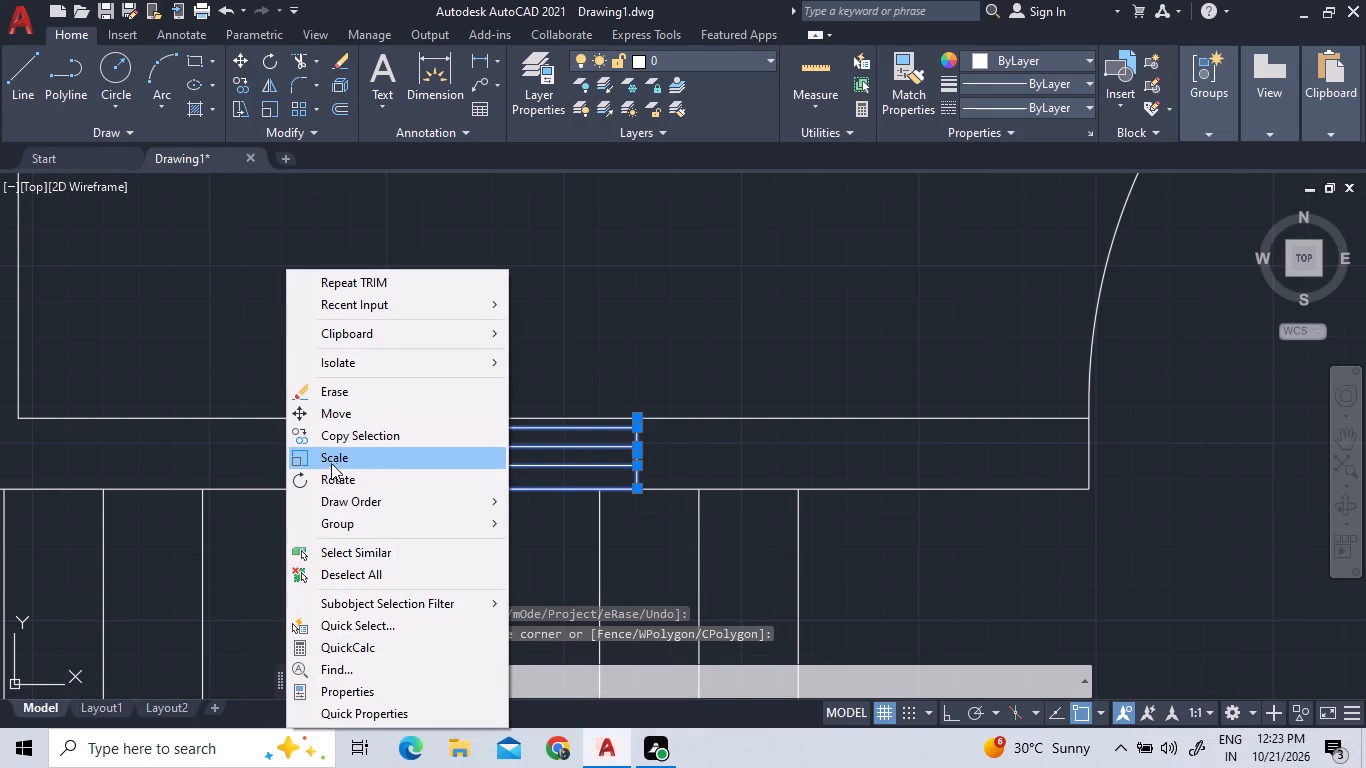
left_click(343, 434)
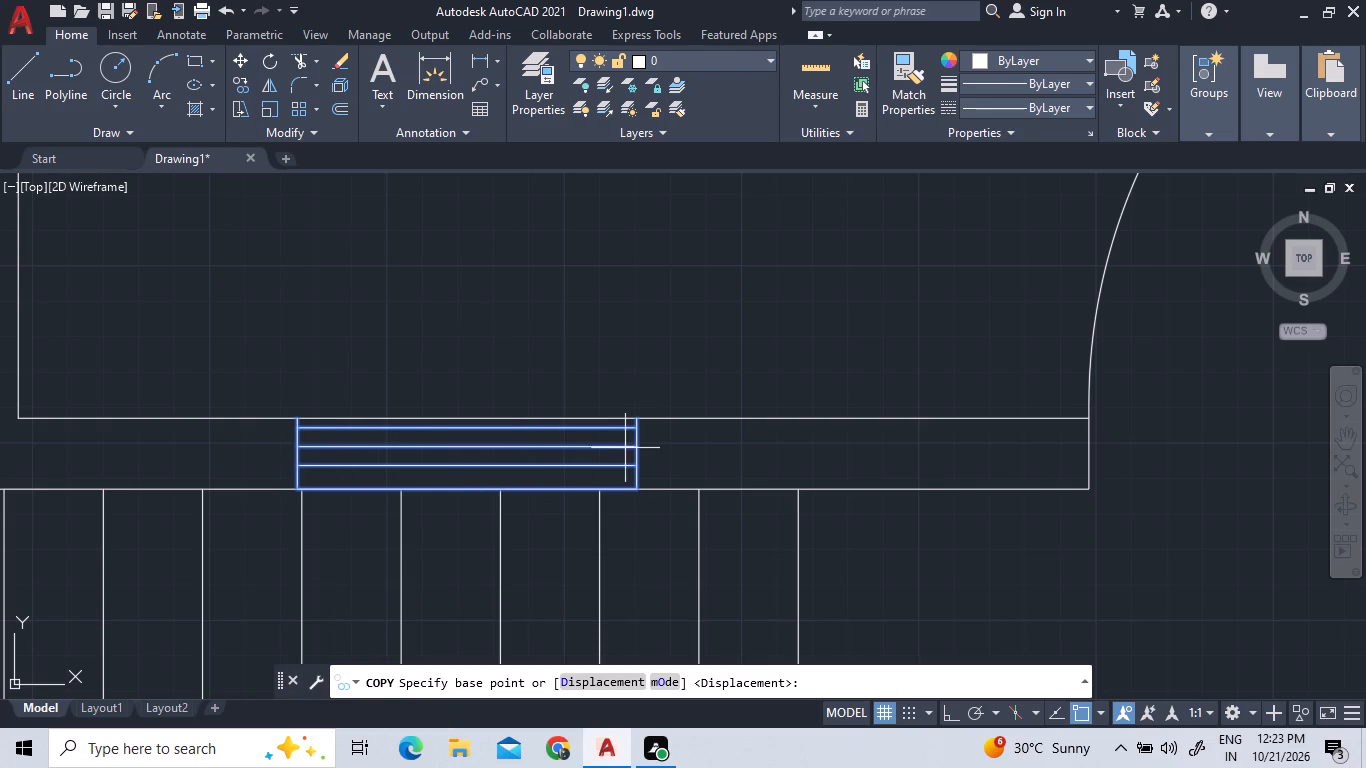
left_click(635, 447)
scroll(787, 448, "down", 4)
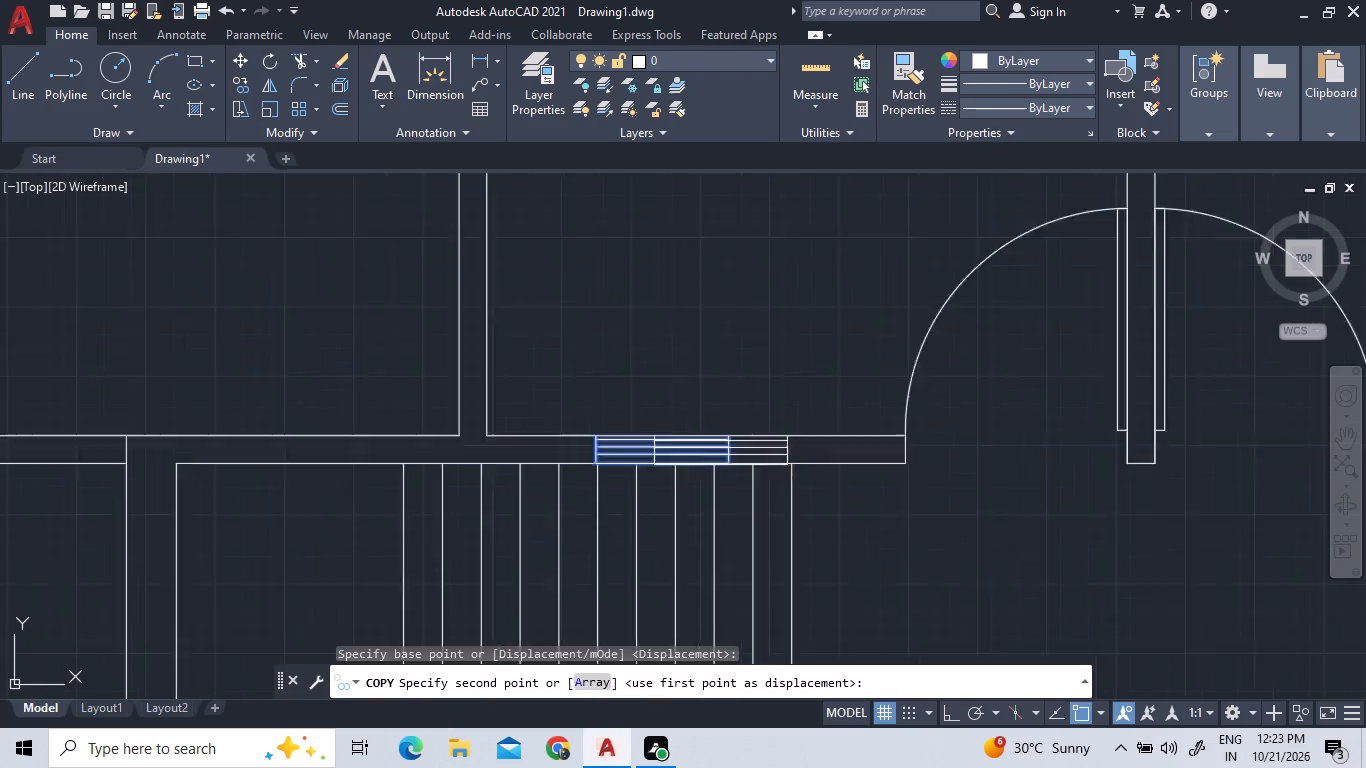
scroll(782, 450, "down", 2)
scroll(927, 434, "up", 3)
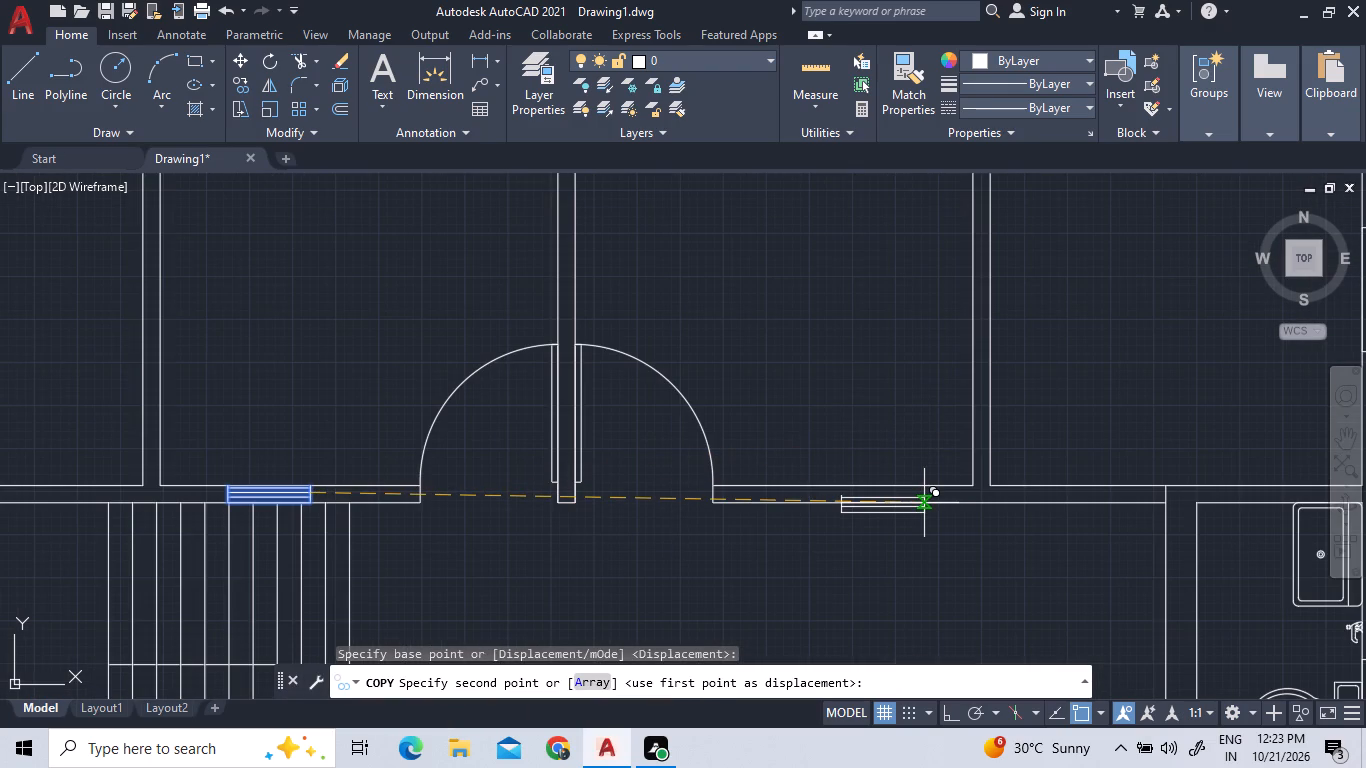
key("F8")
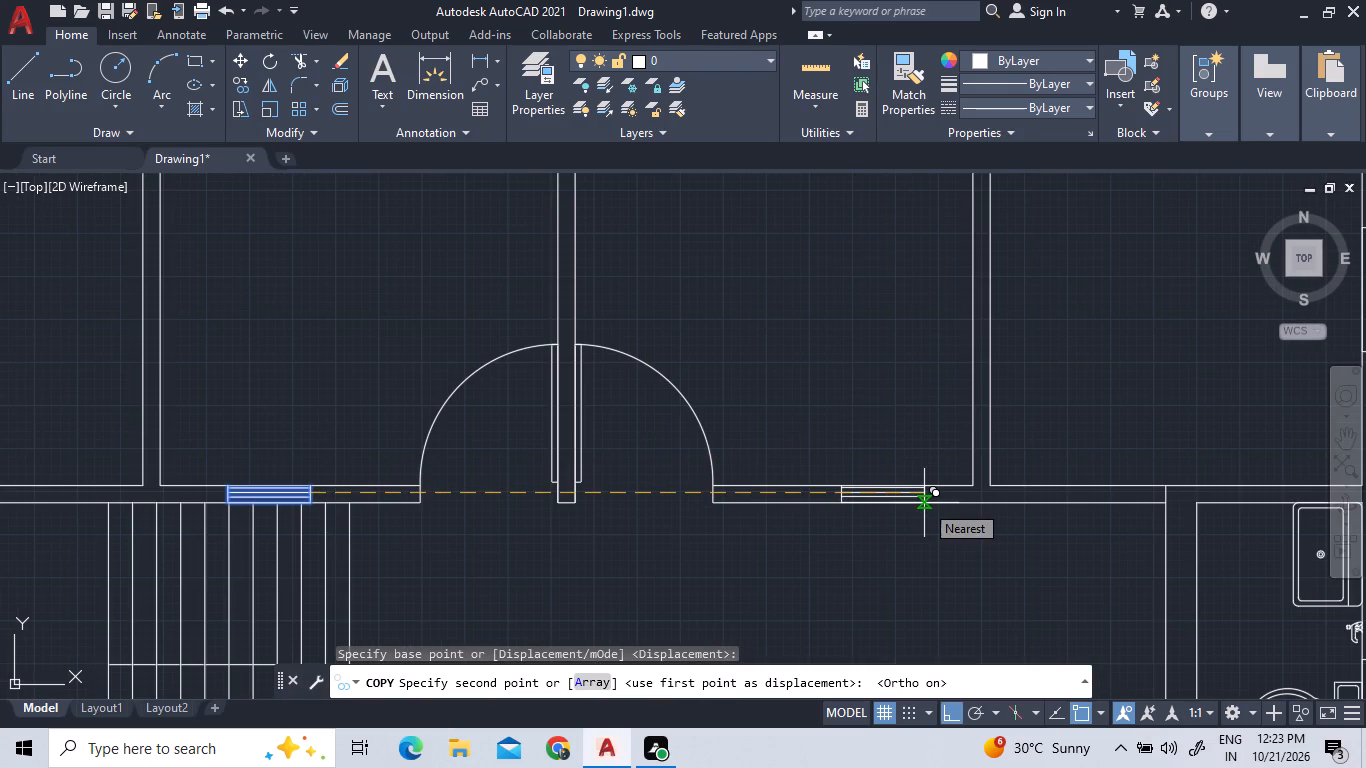
scroll(923, 503, "up", 4)
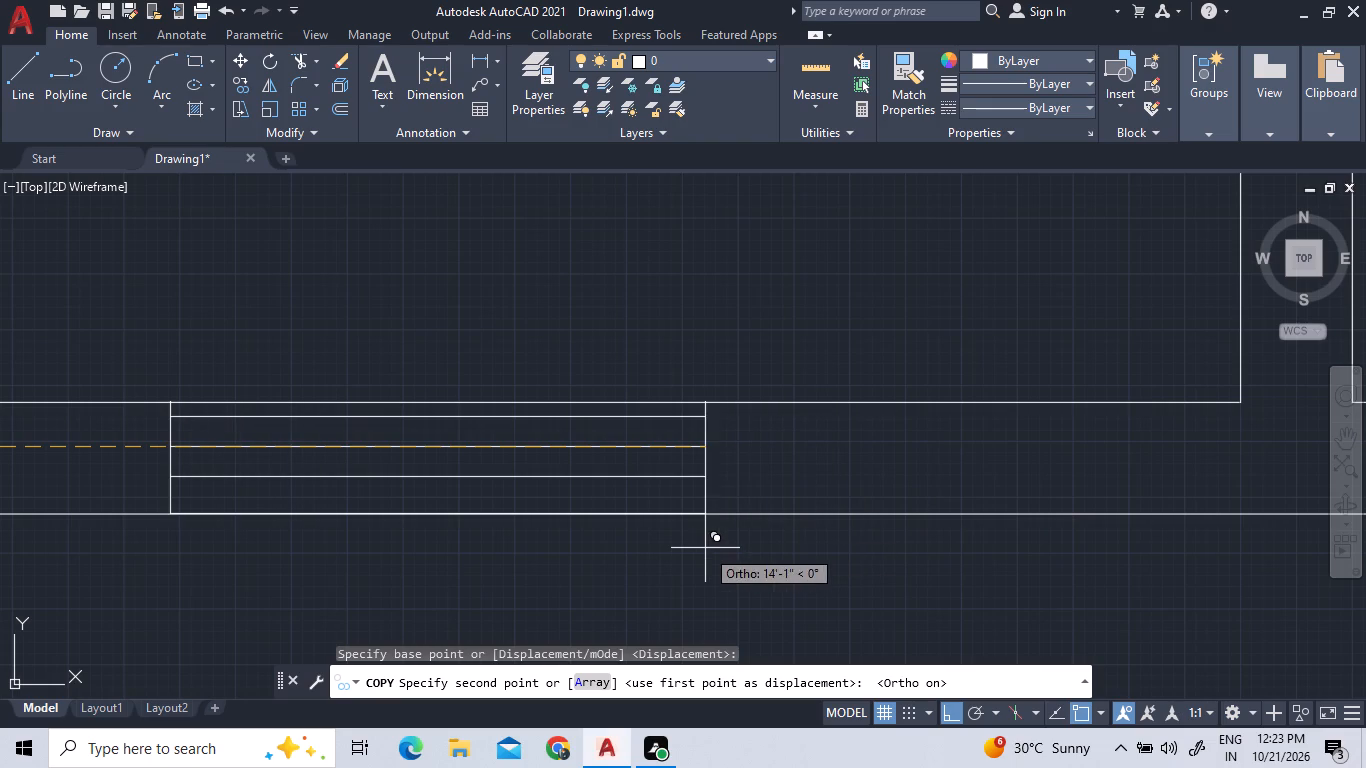
left_click(704, 548)
scroll(776, 549, "down", 7)
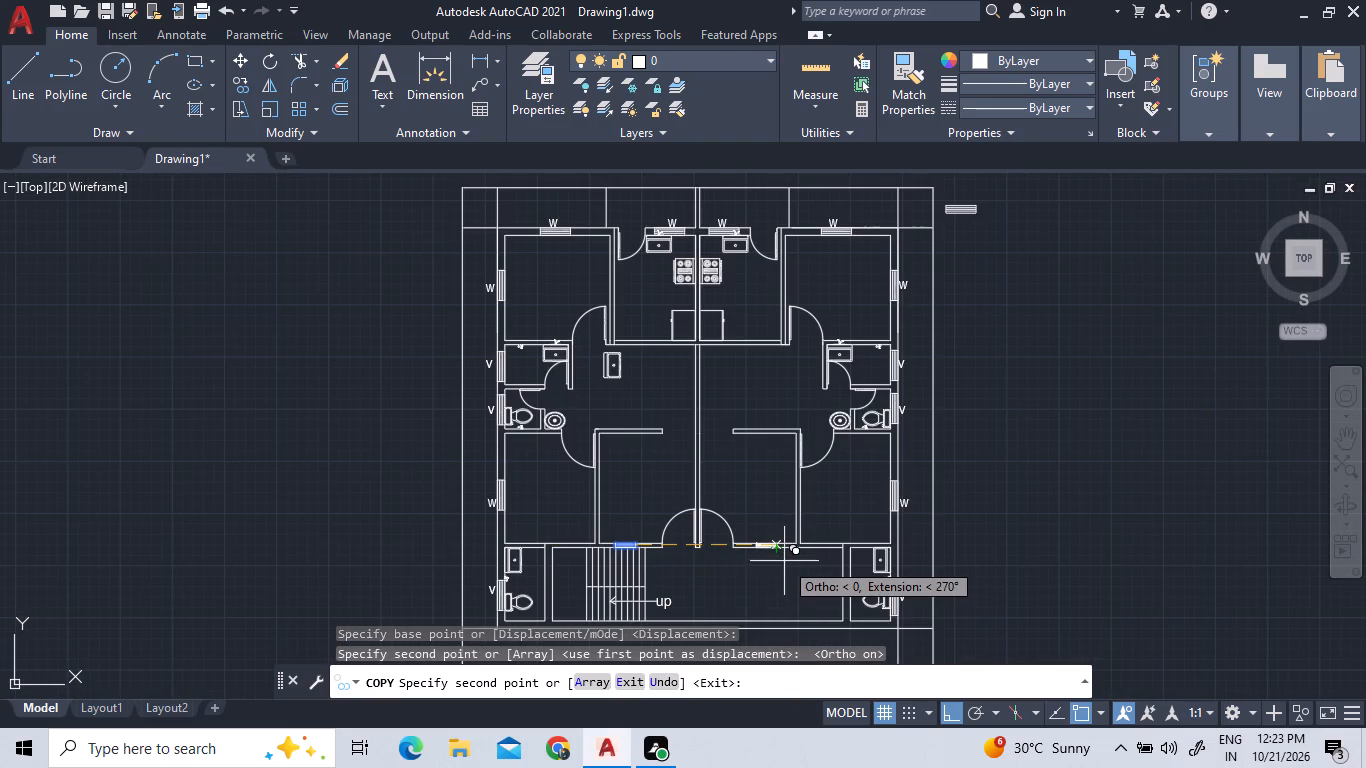
key("Escape")
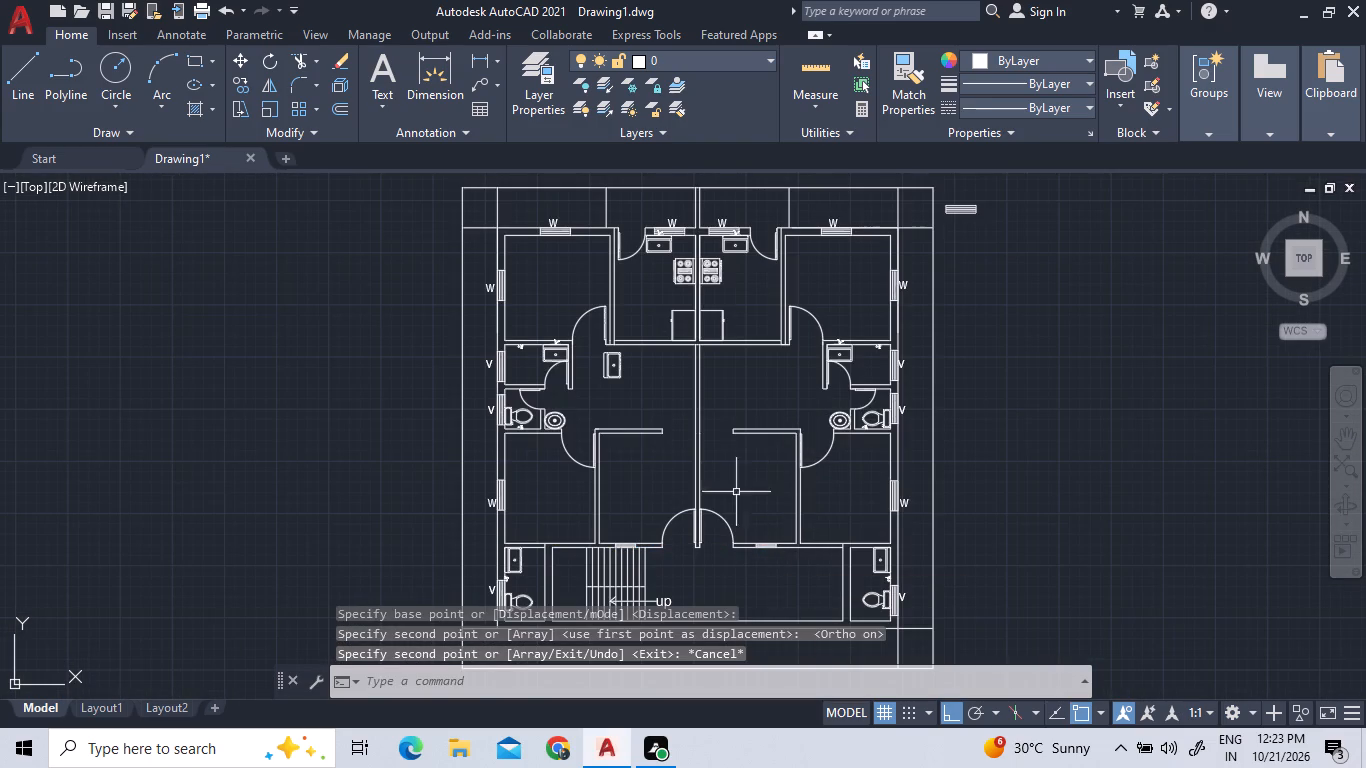
With ortho off, copy the W label from the left unit's lower outer-wall window to just below the window above the staircase.
scroll(531, 524, "up", 3)
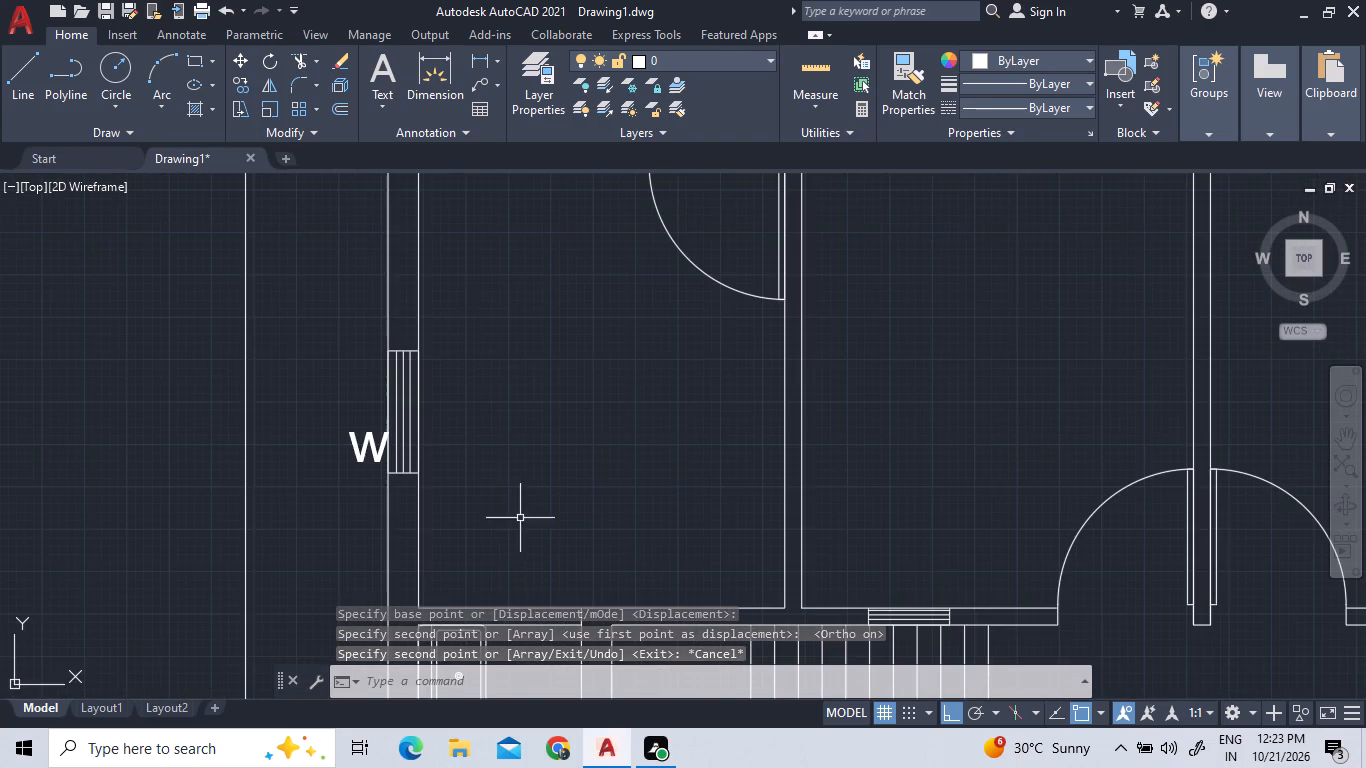
left_click(356, 441)
right_click(356, 441)
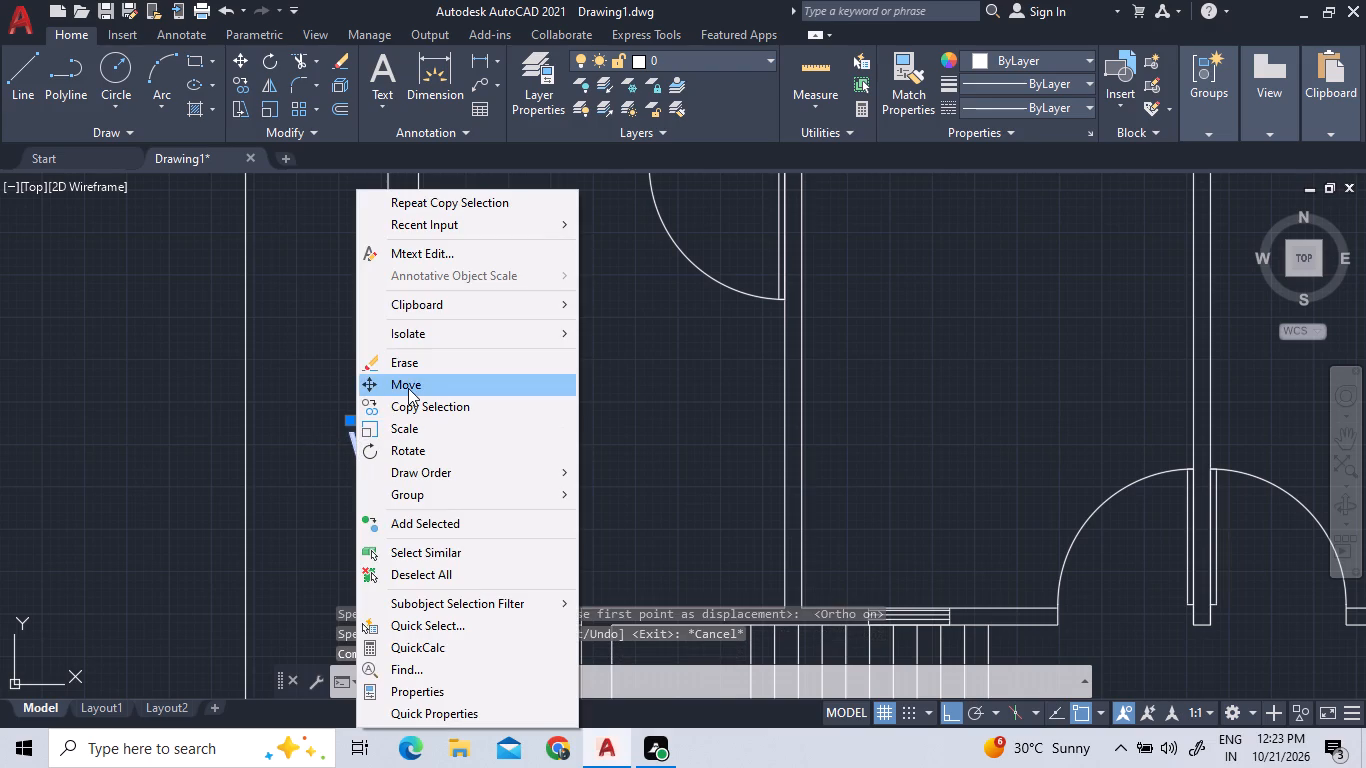
left_click(404, 406)
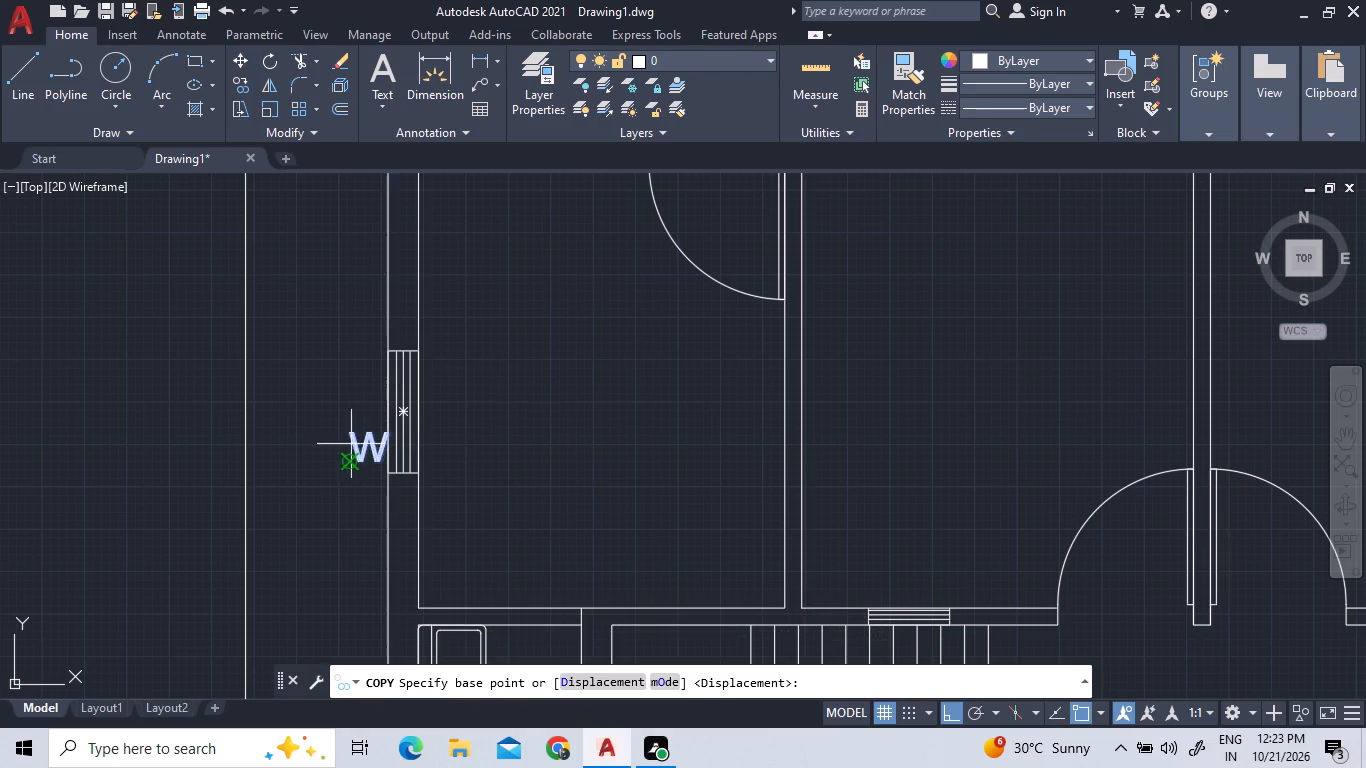
left_click(361, 444)
scroll(625, 429, "down", 2)
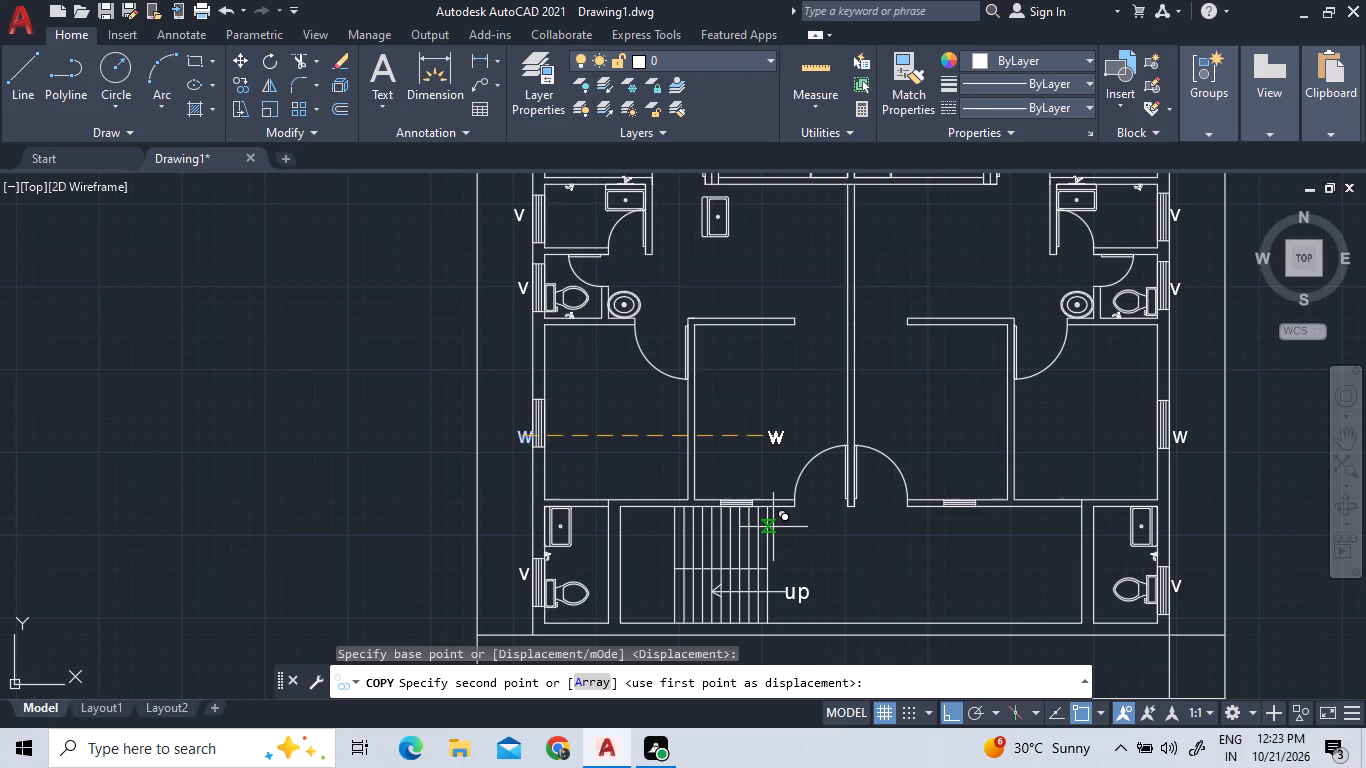
key("F8")
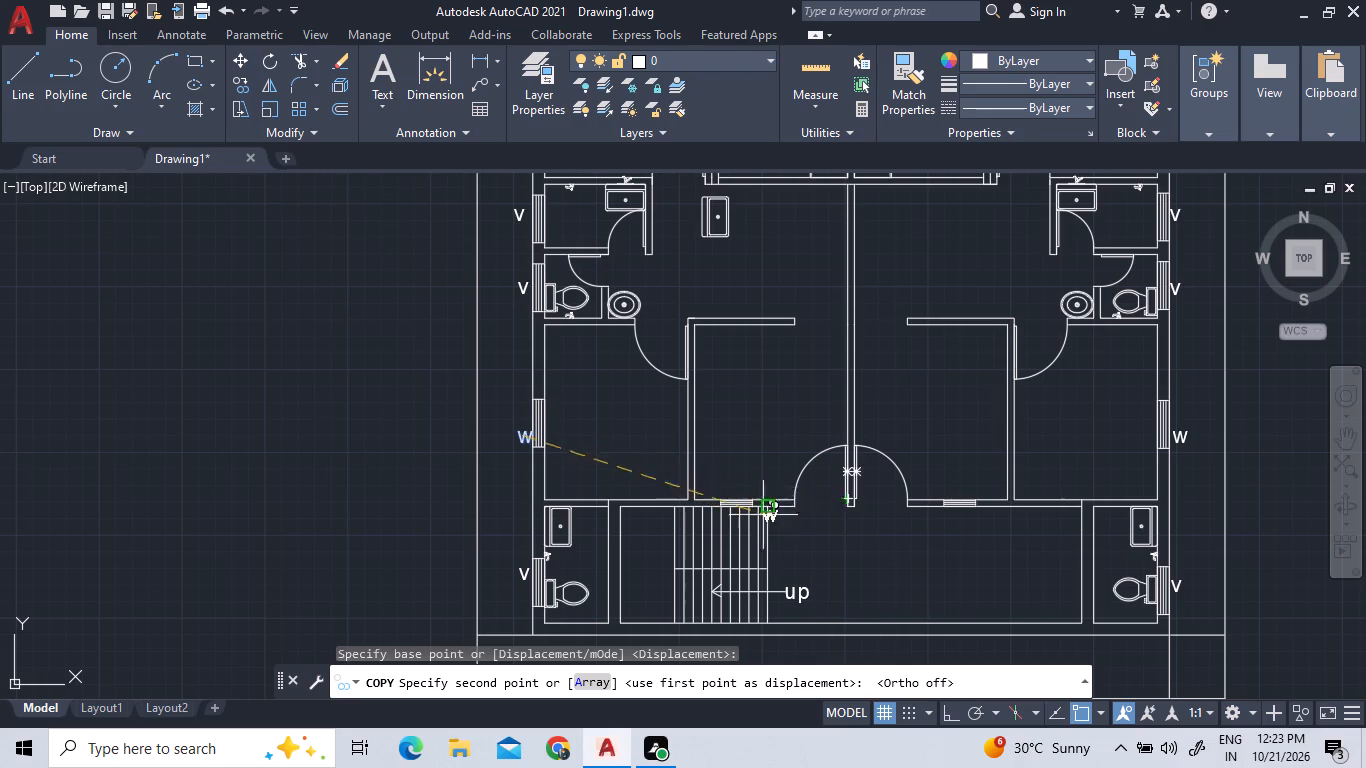
scroll(741, 523, "up", 7)
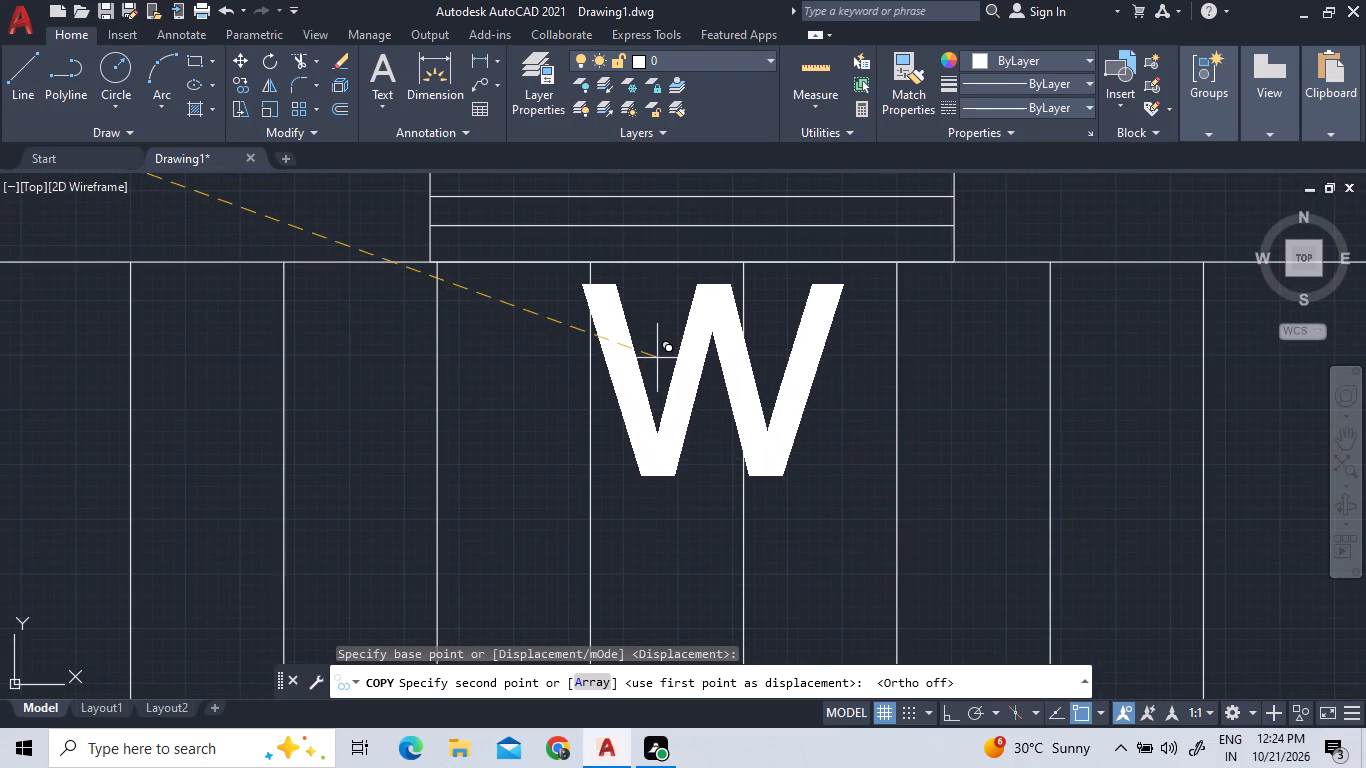
left_click(657, 355)
Place another copy of the W label just below the matching window beside the right unit's entrance door.
scroll(613, 421, "down", 3)
scroll(1260, 434, "down", 2)
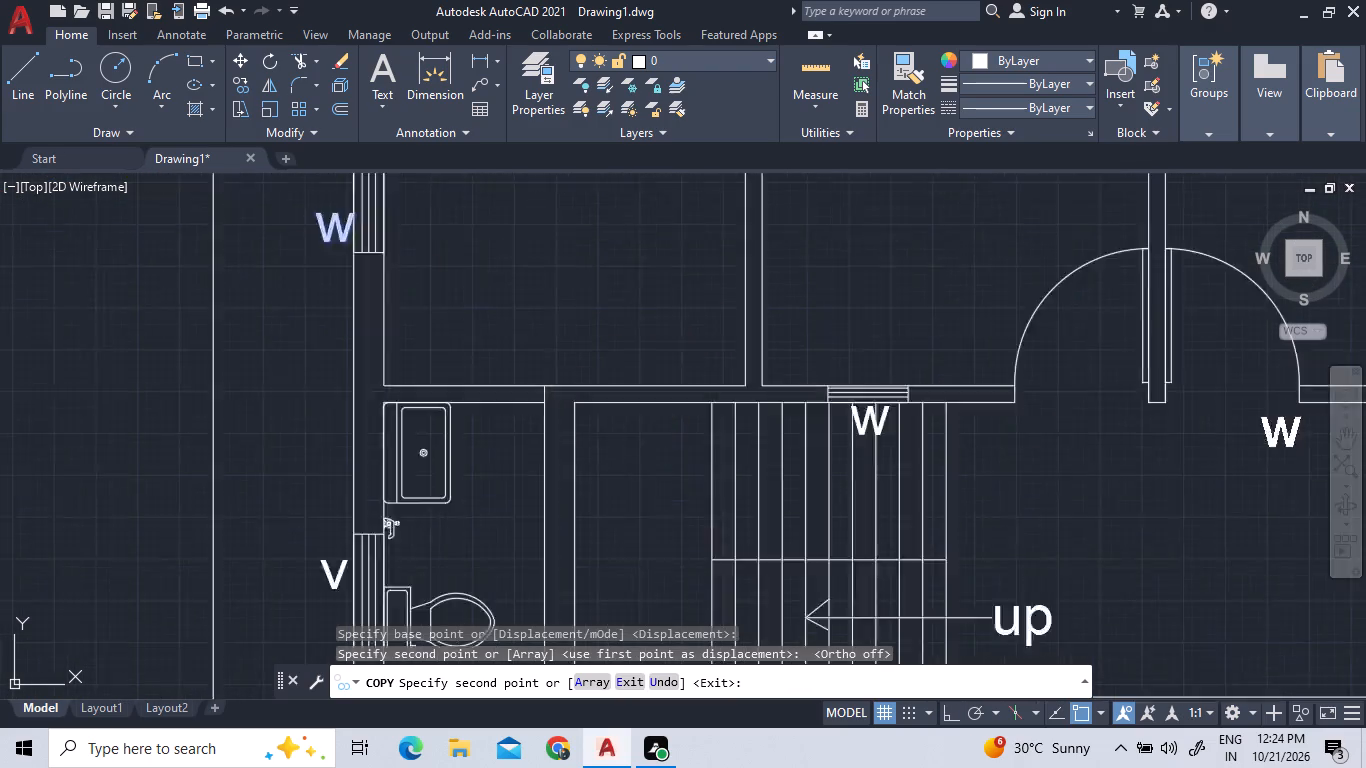
scroll(1189, 468, "down", 1)
scroll(1299, 456, "up", 3)
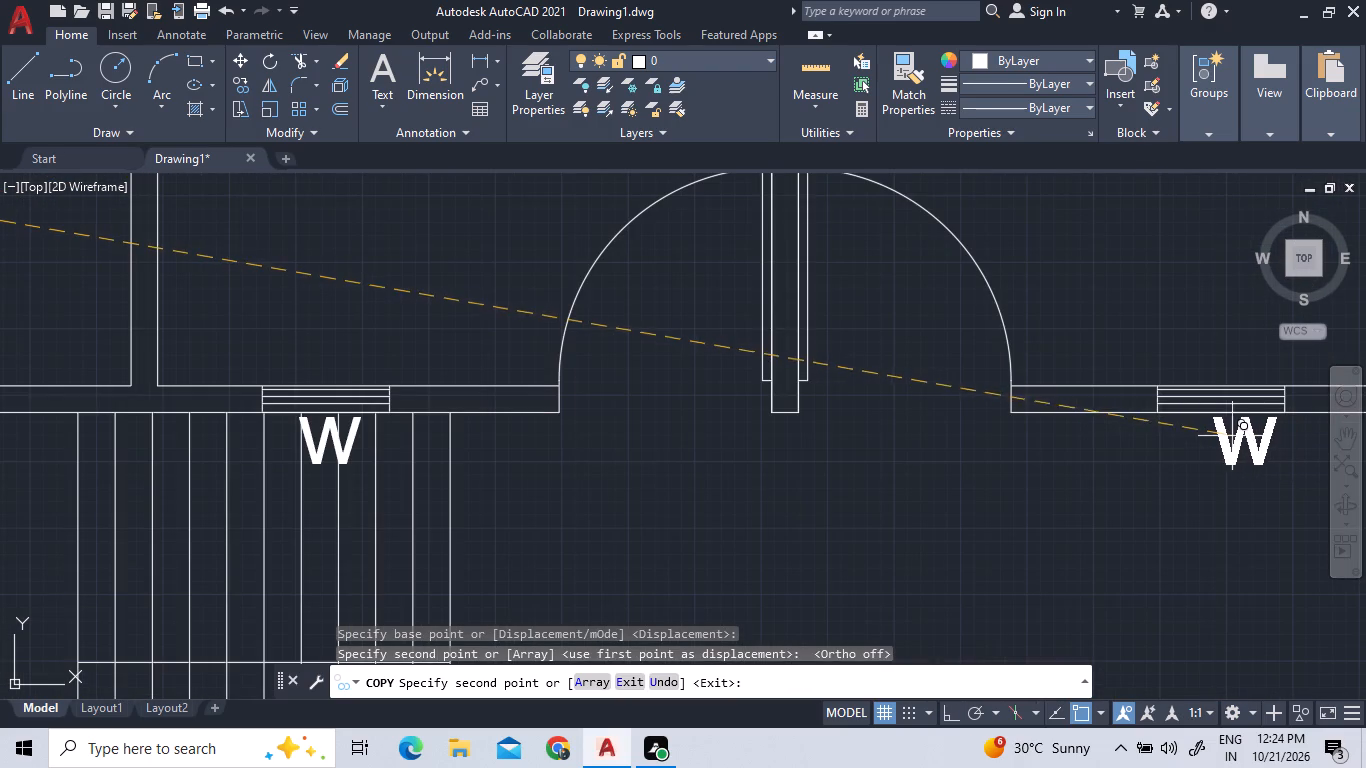
left_click(1213, 437)
scroll(932, 501, "down", 3)
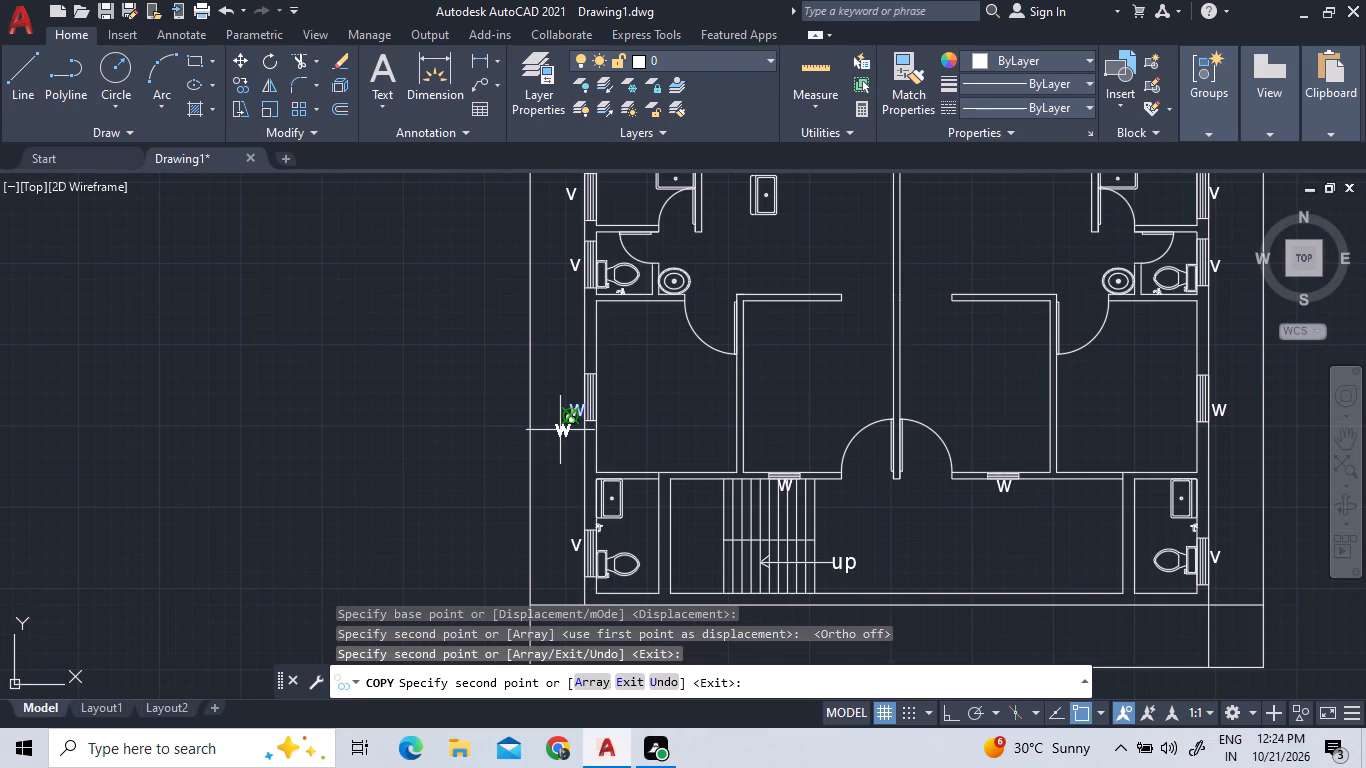
key("Escape")
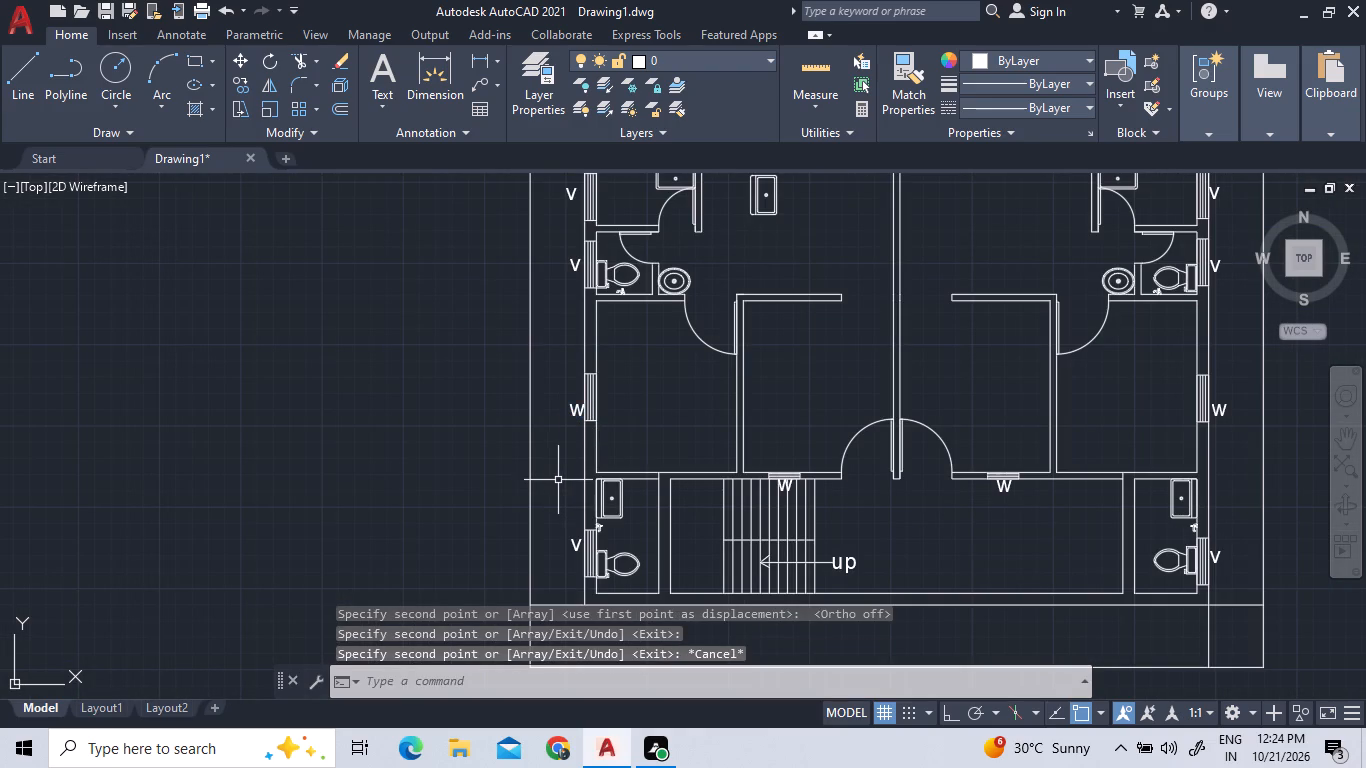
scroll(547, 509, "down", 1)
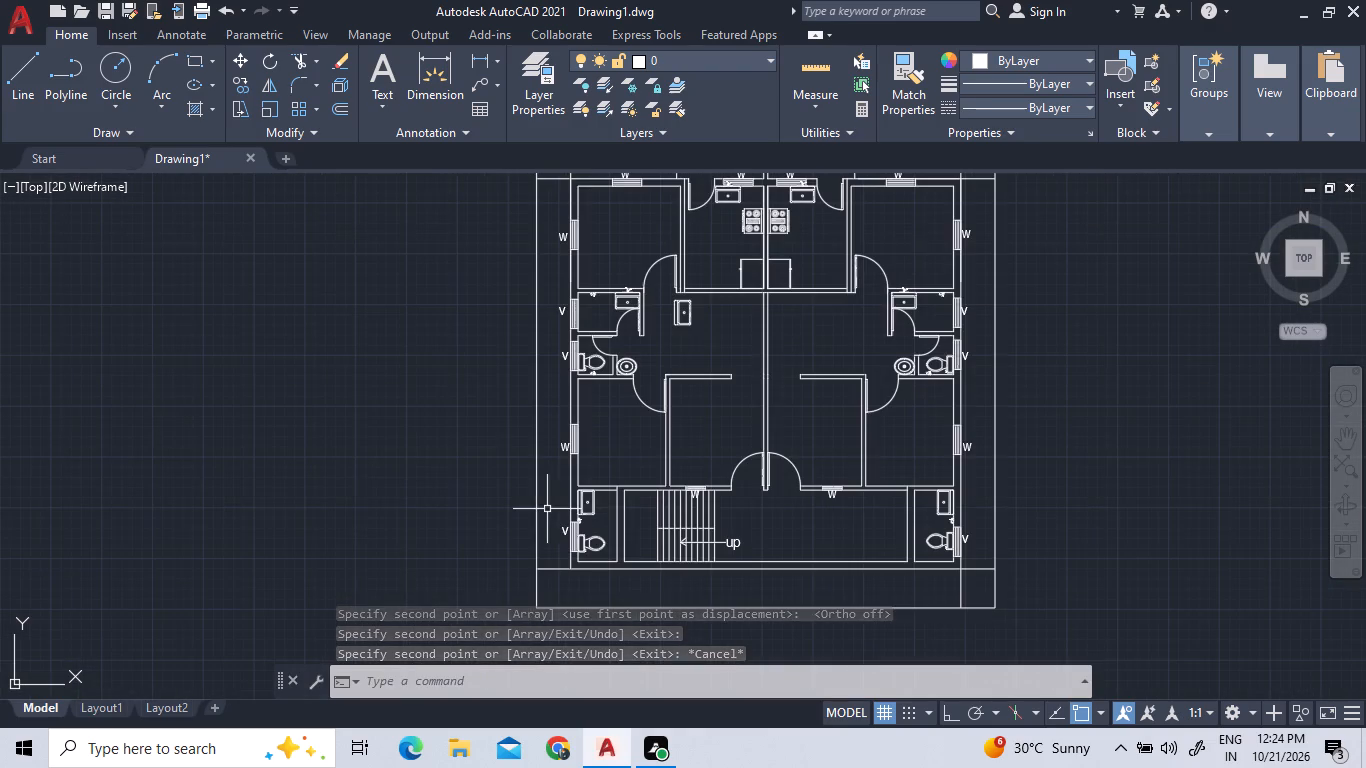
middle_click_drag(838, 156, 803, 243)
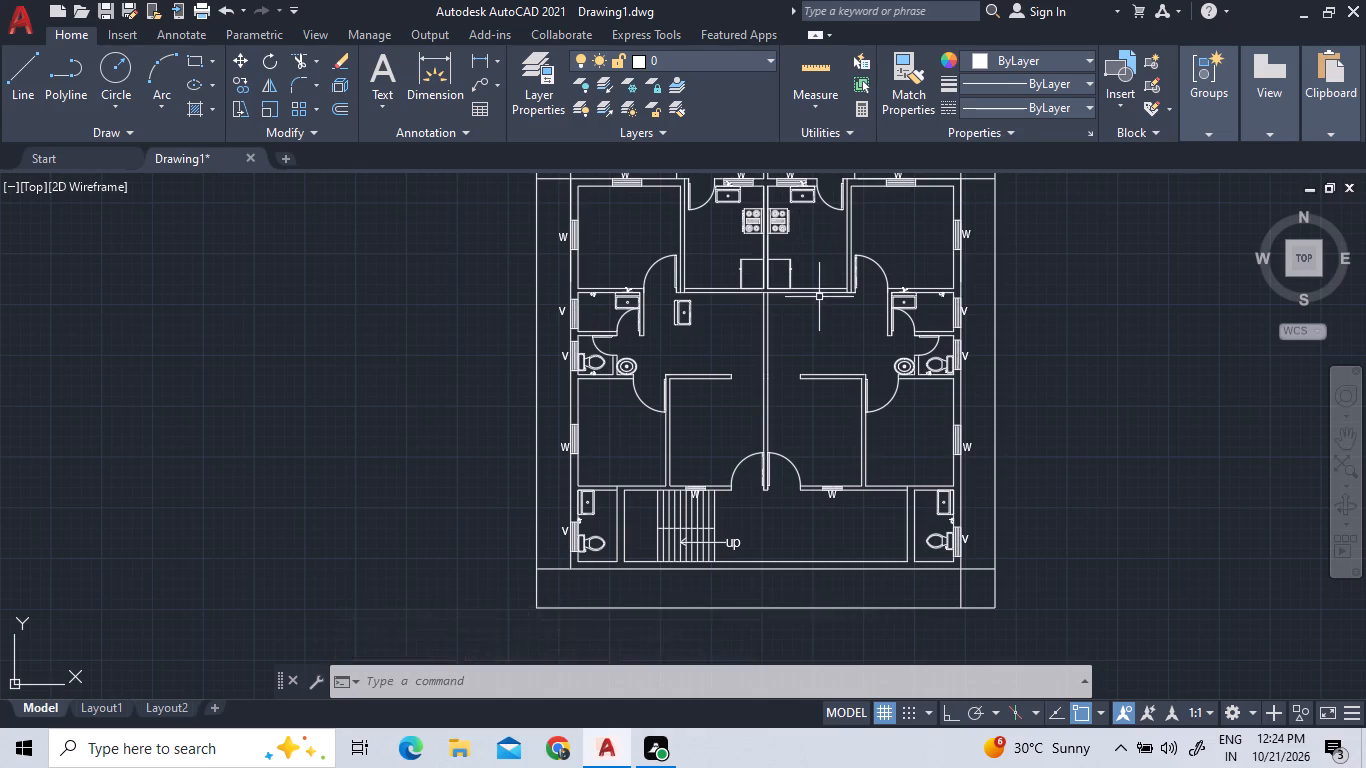
With ortho on, start the left kitchen's counter outline with a line from the wall corner by the door down past the sink.
scroll(828, 307, "down", 2)
scroll(818, 261, "up", 5)
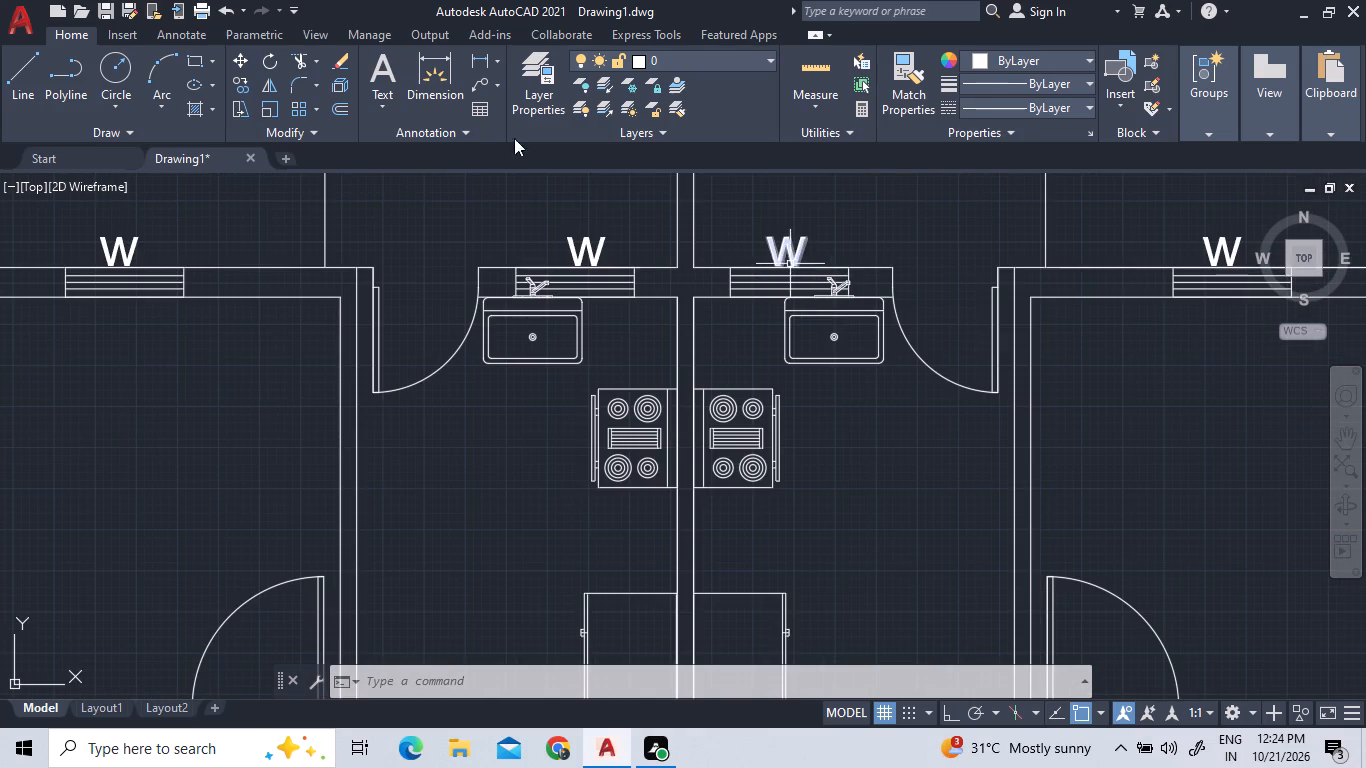
left_click(18, 81)
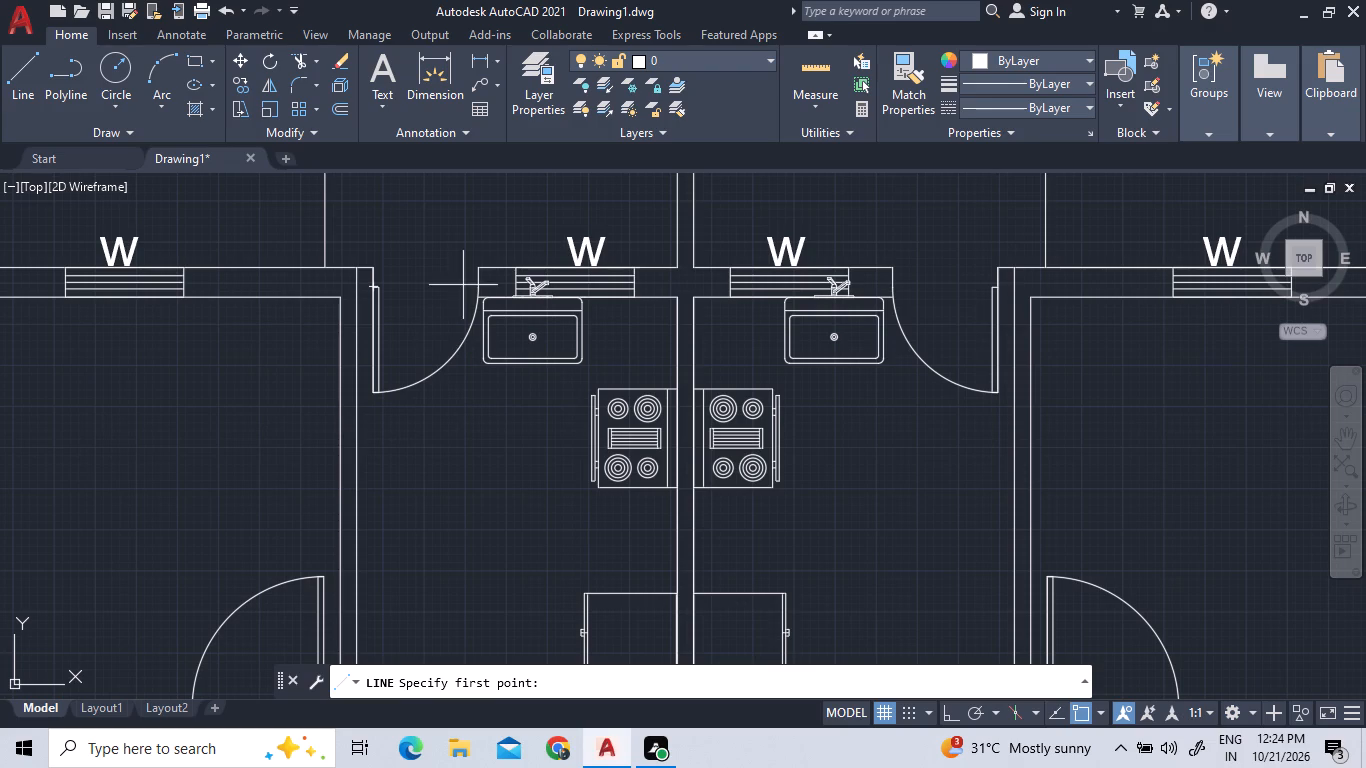
scroll(478, 302, "up", 4)
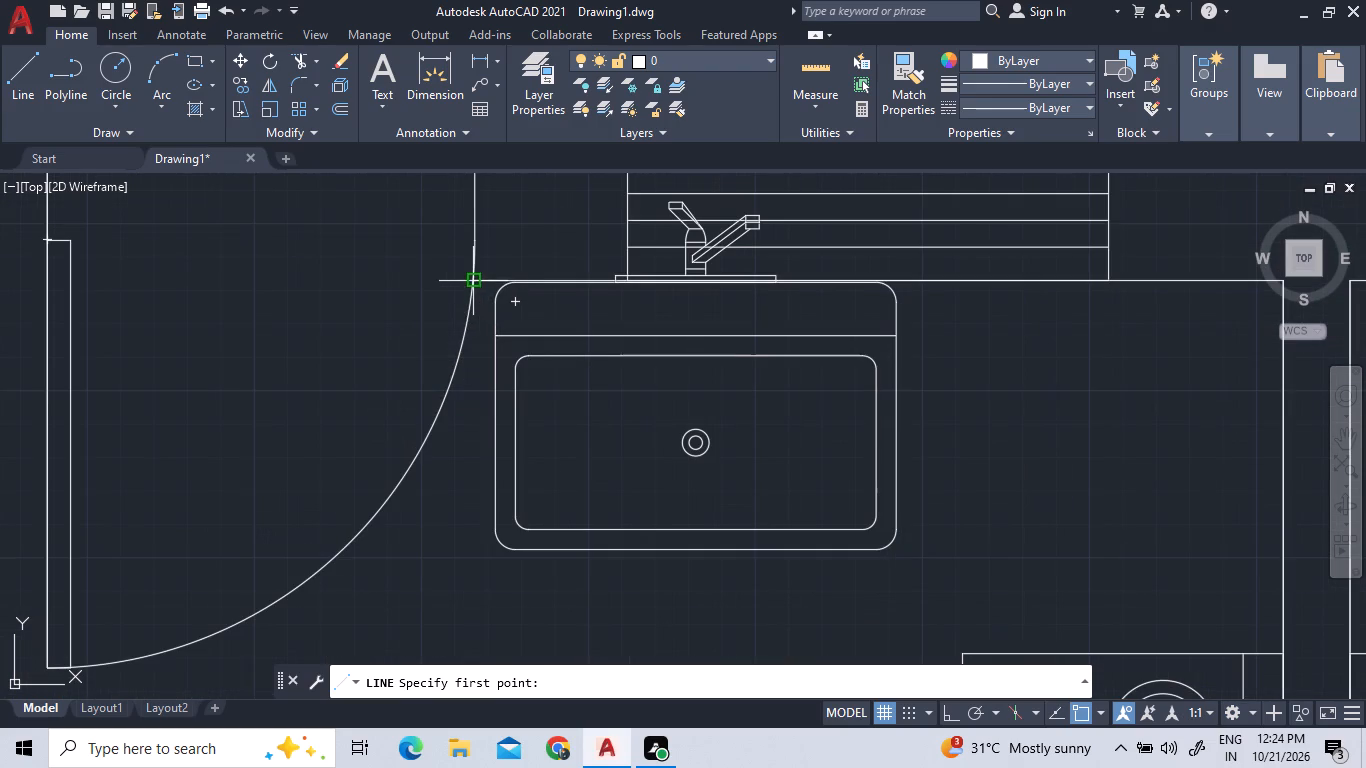
left_click(479, 285)
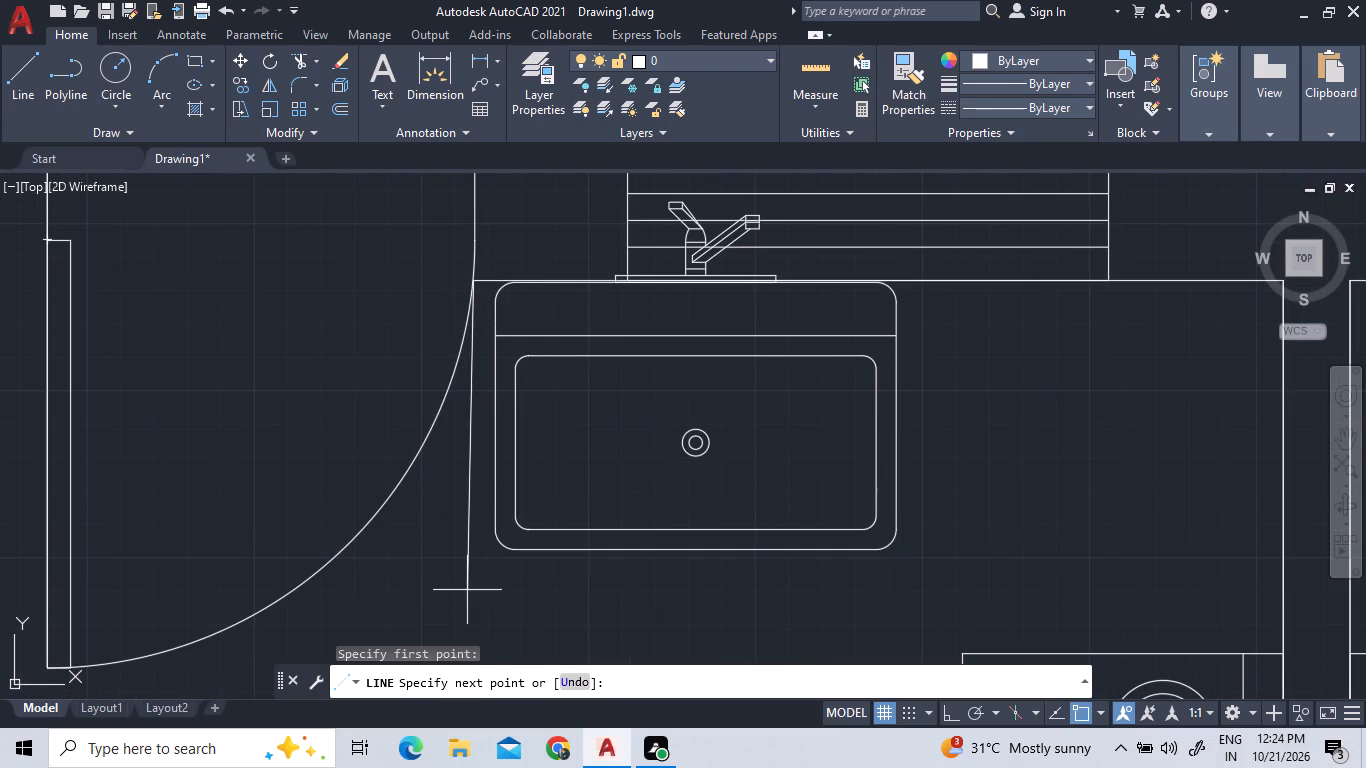
key("F8")
scroll(490, 536, "down", 1)
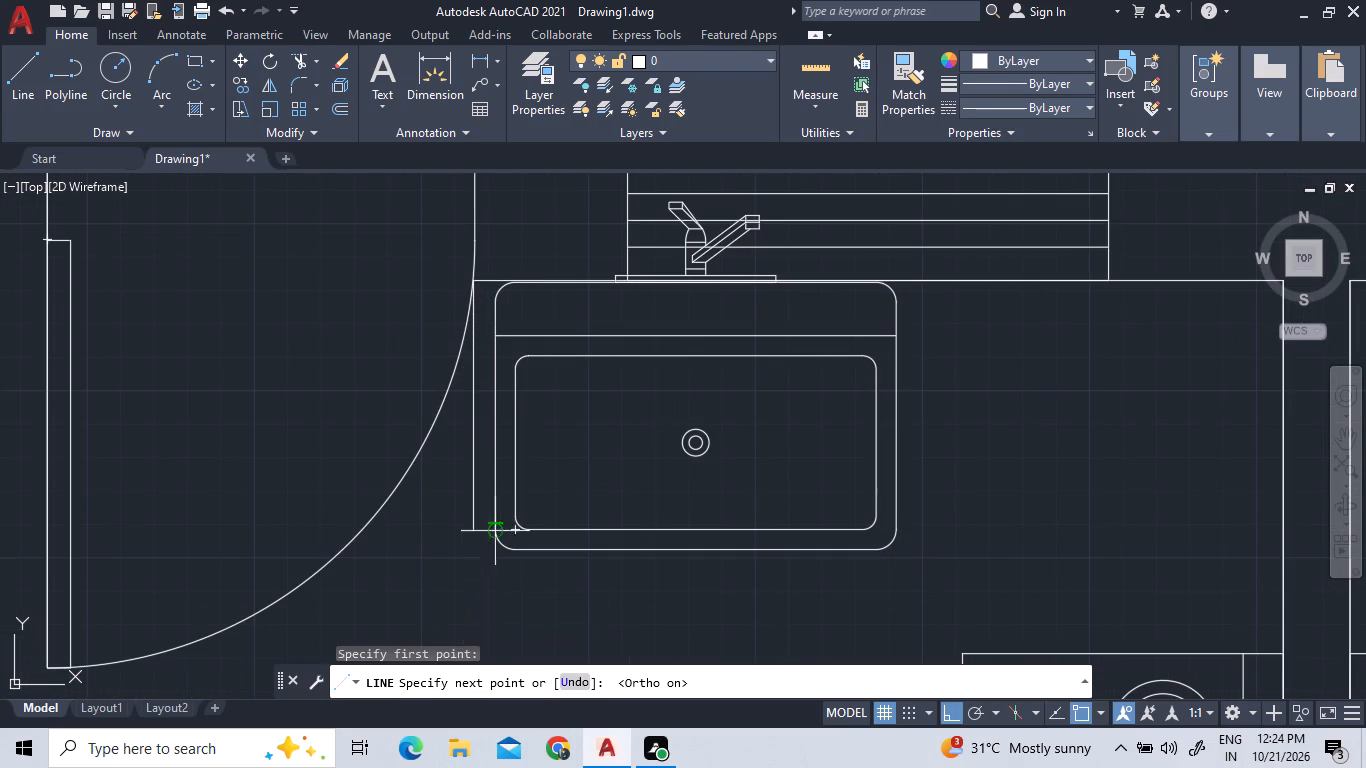
scroll(490, 536, "down", 2)
scroll(476, 571, "up", 3)
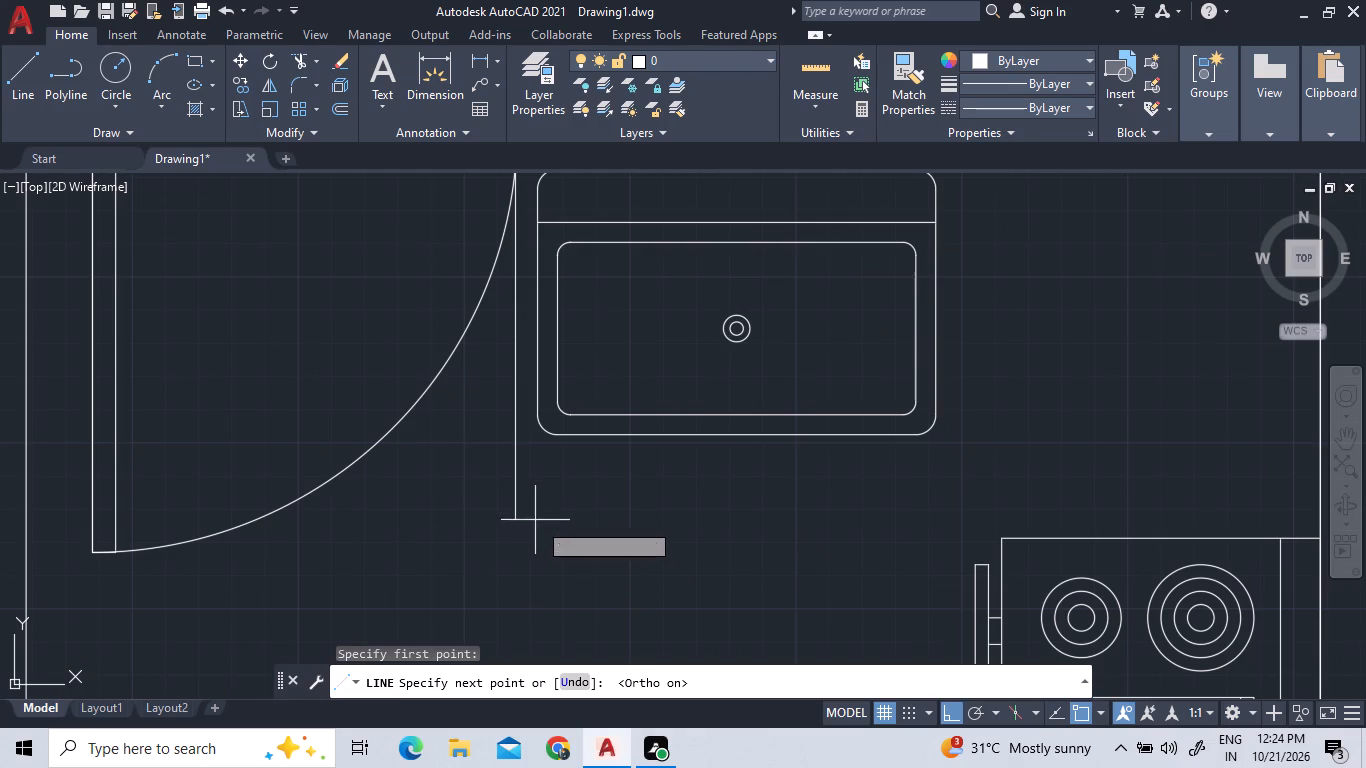
left_click(524, 525)
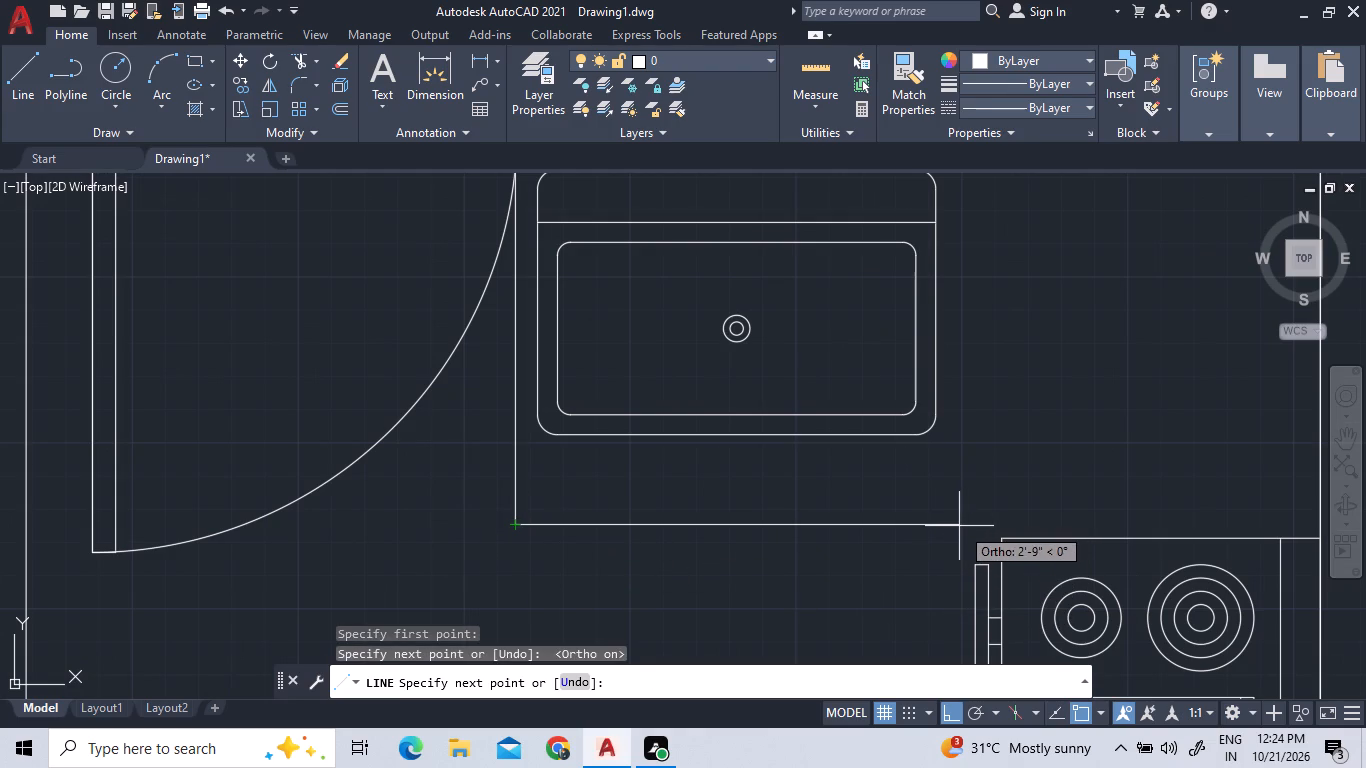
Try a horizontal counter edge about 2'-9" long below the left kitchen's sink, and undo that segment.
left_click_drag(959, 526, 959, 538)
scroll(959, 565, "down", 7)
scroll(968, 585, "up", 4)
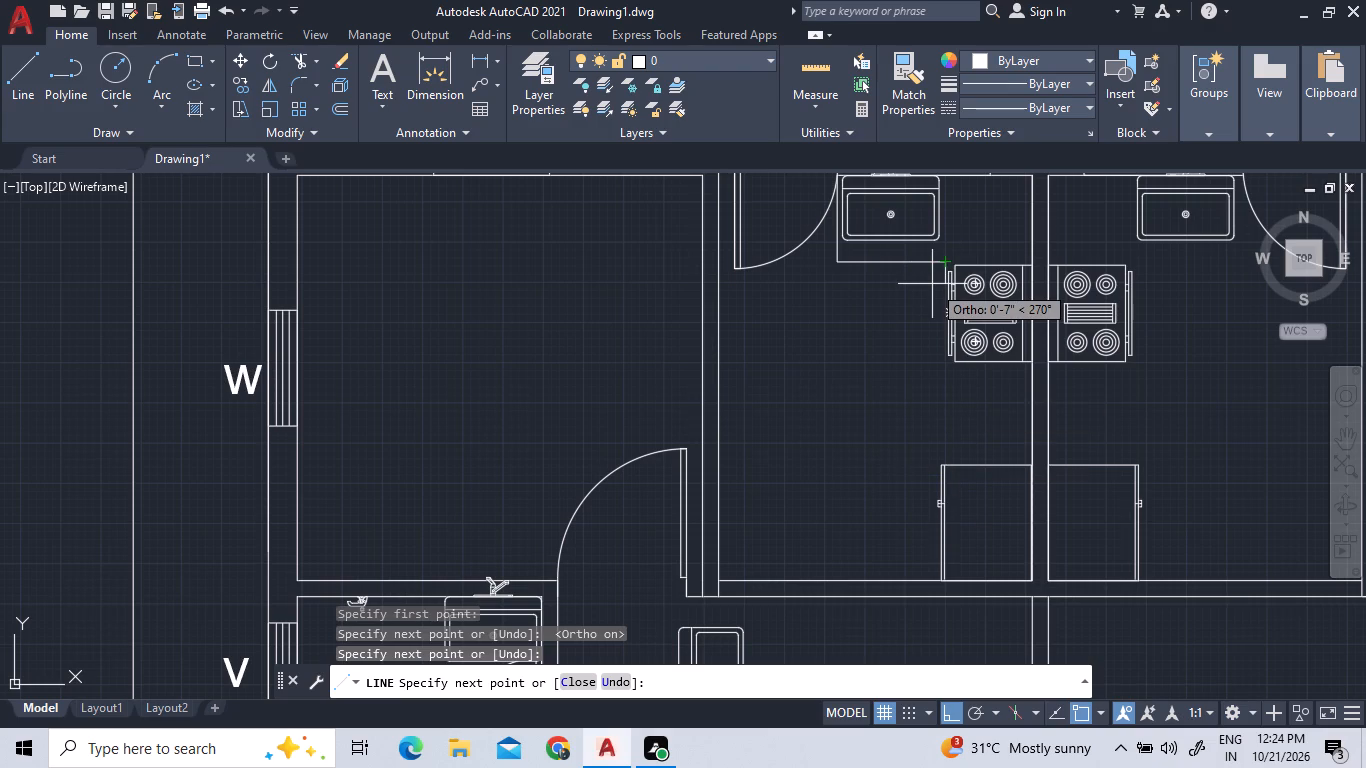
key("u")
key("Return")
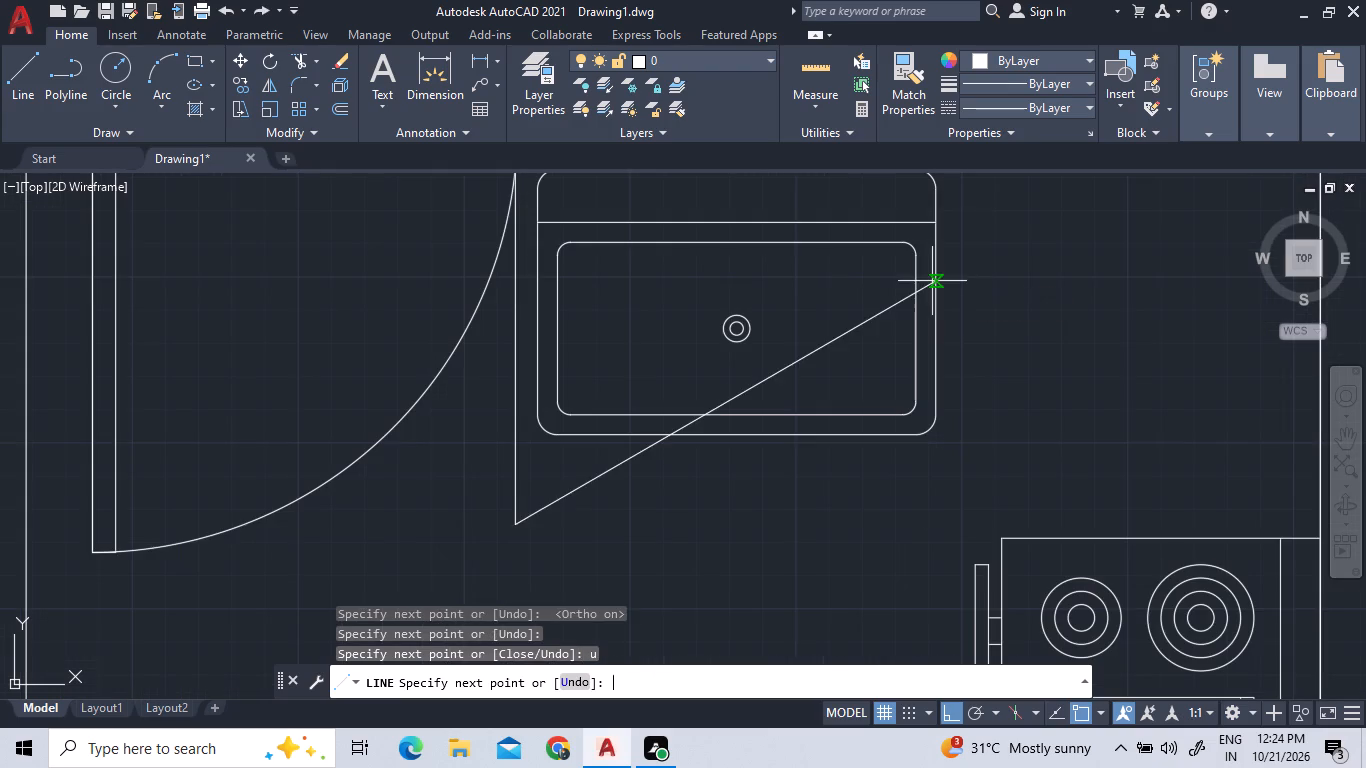
Continue the left counter outline about 2'-5" horizontally below the sink and straight down to the kitchen's lower wall.
left_click(900, 493)
scroll(900, 493, "down", 4)
scroll(887, 575, "down", 3)
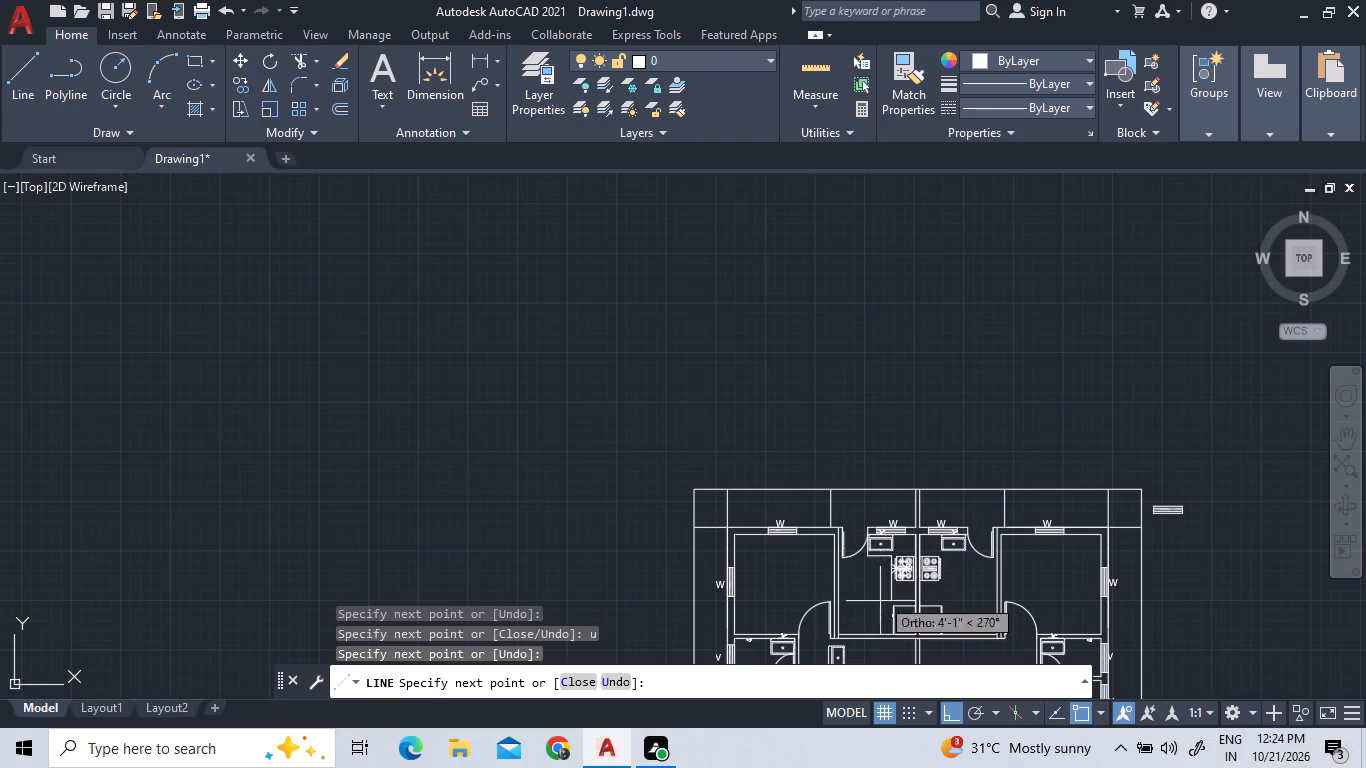
scroll(875, 645, "up", 4)
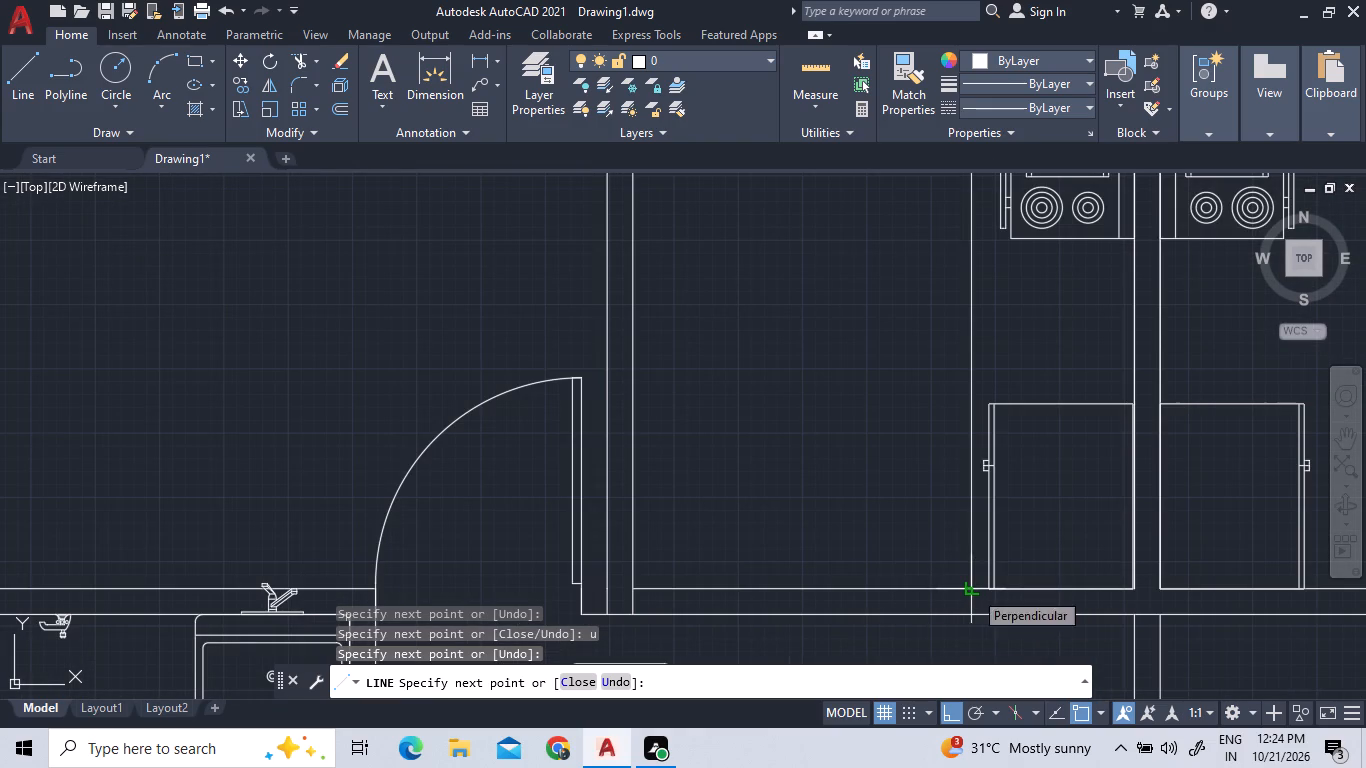
left_click(973, 590)
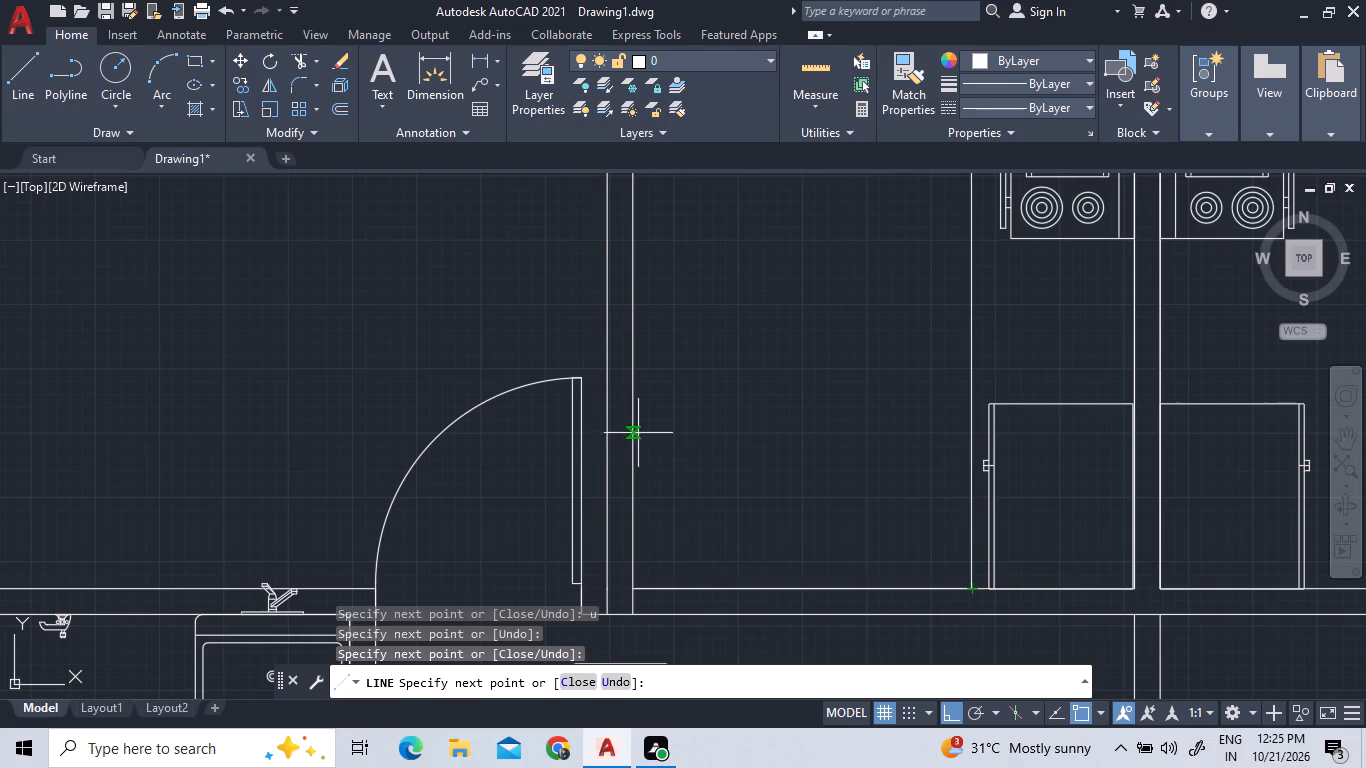
scroll(630, 434, "down", 1)
key("Escape")
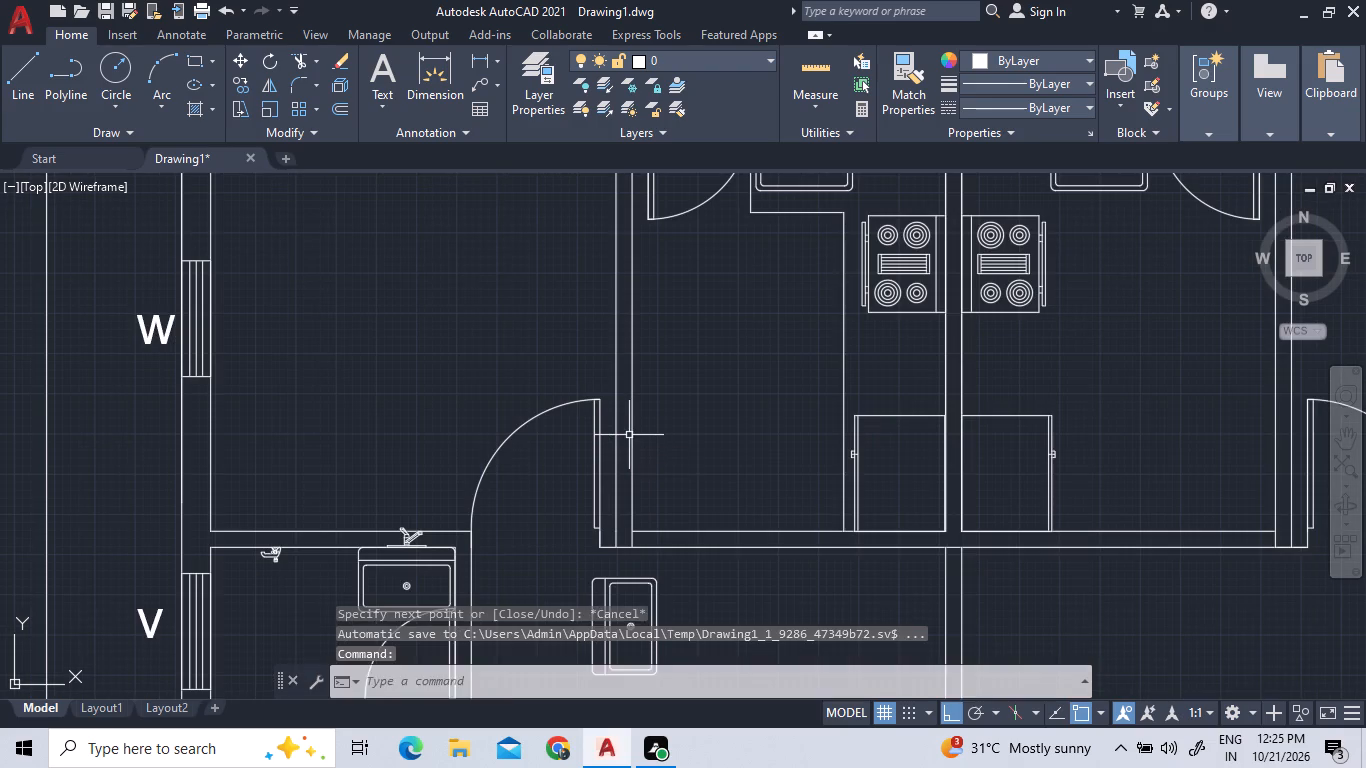
Start the right kitchen's counter outline at the inner wall corner between the sink and the door.
scroll(629, 435, "down", 2)
scroll(963, 347, "up", 2)
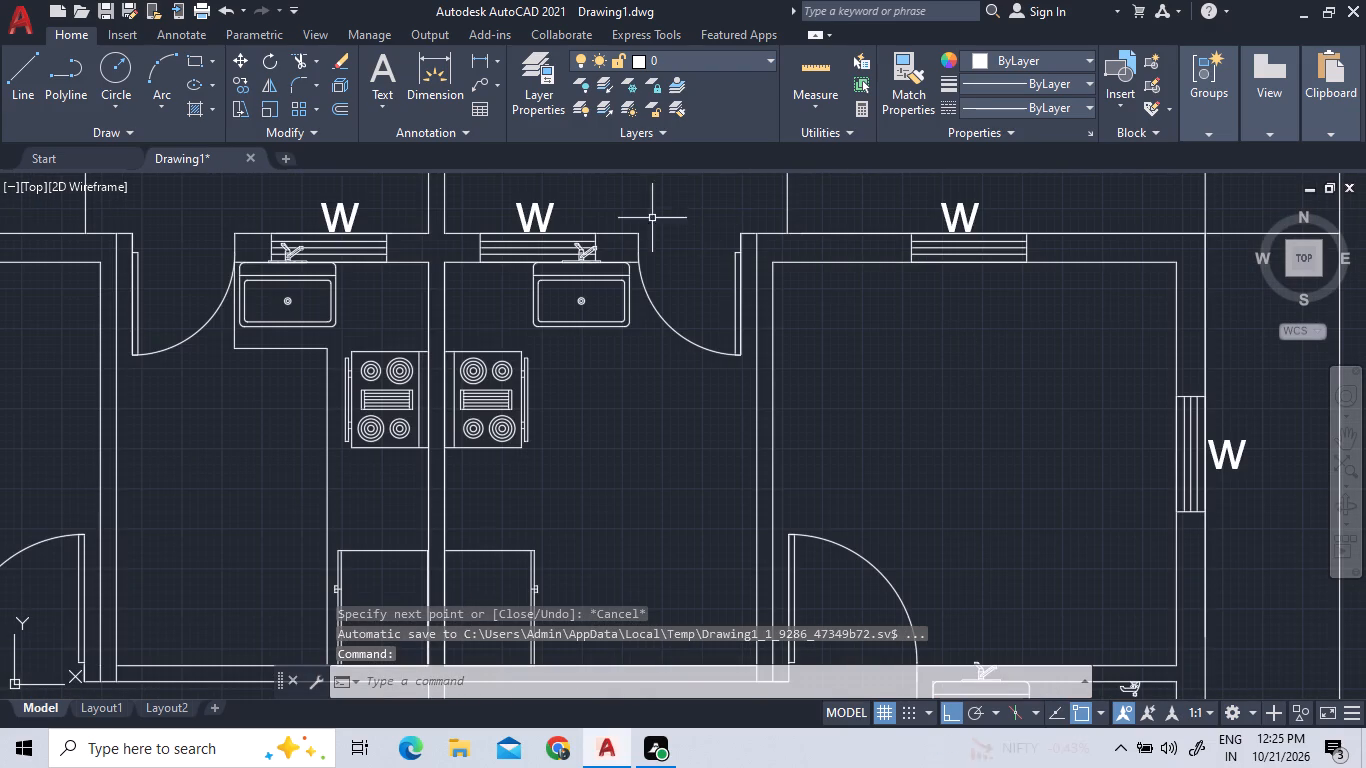
left_click(15, 75)
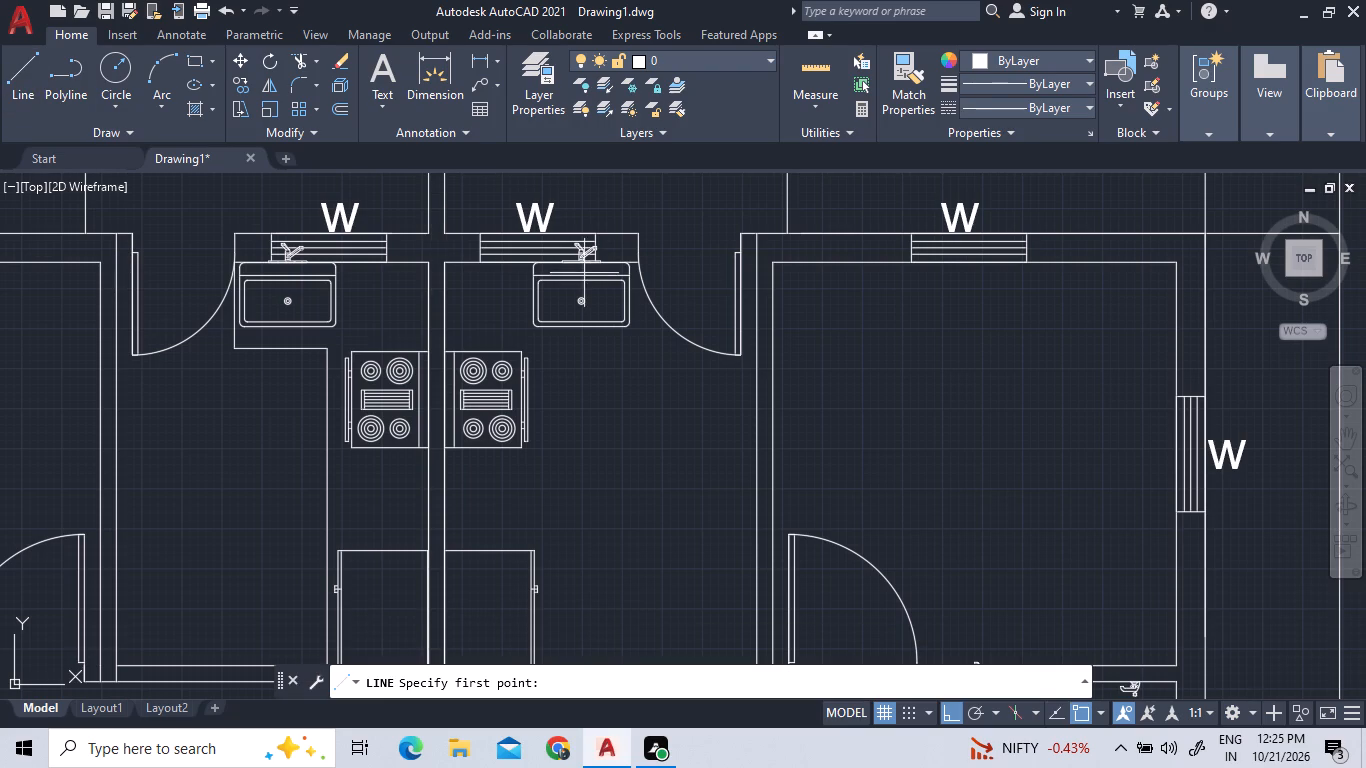
left_click_drag(637, 262, 638, 305)
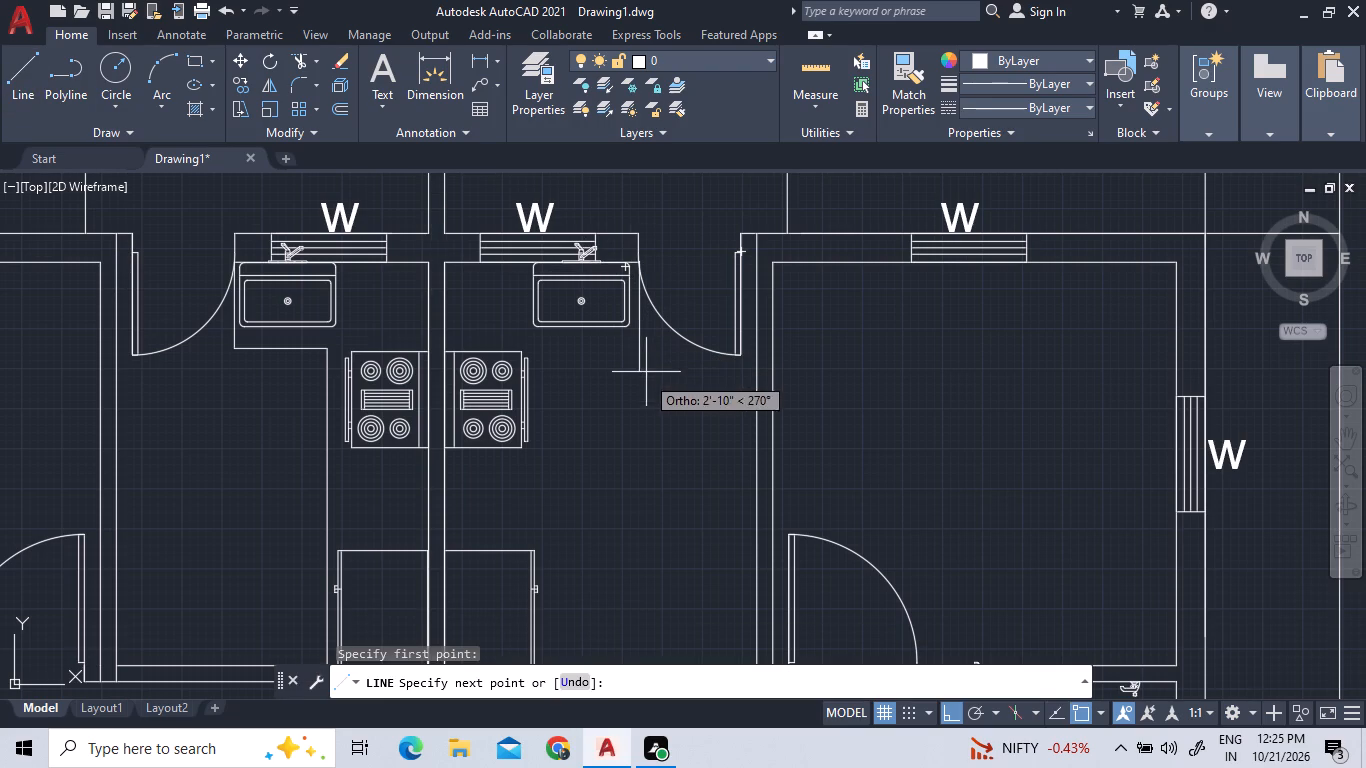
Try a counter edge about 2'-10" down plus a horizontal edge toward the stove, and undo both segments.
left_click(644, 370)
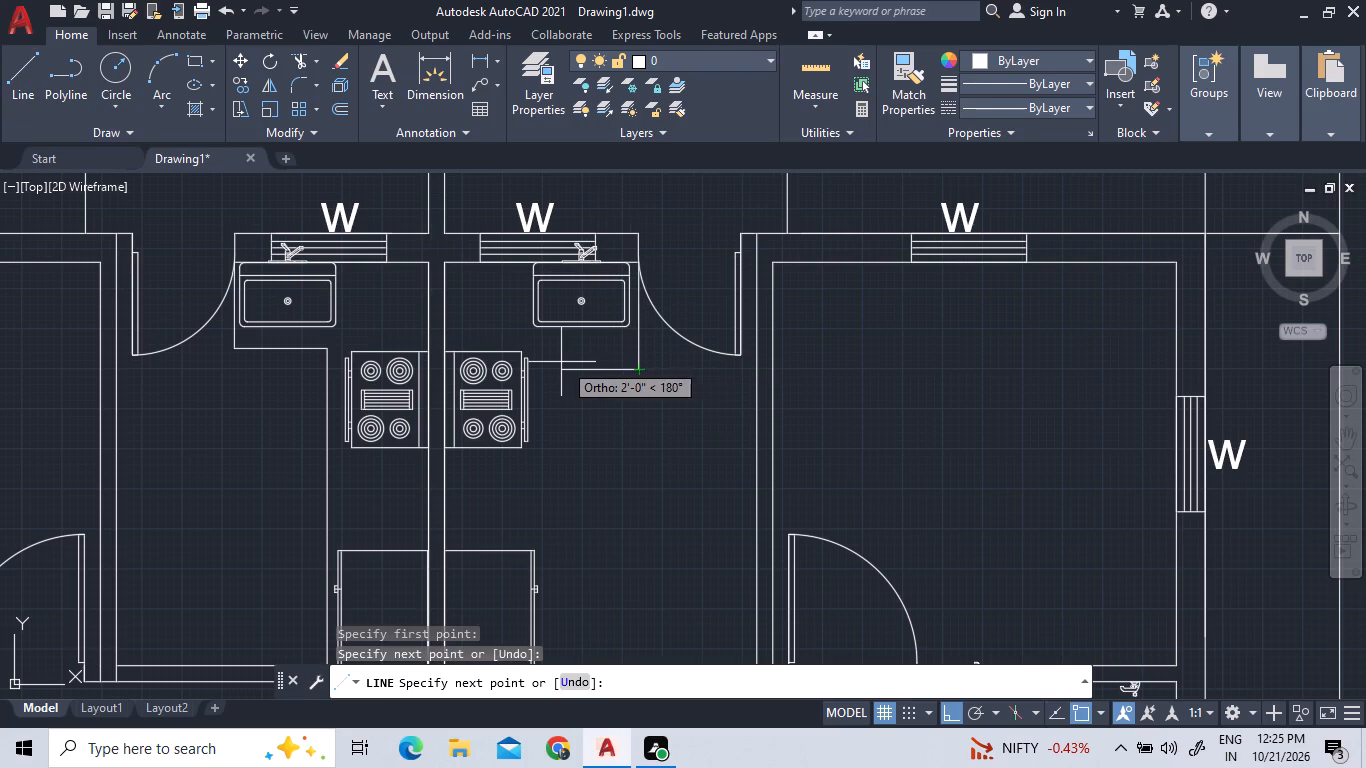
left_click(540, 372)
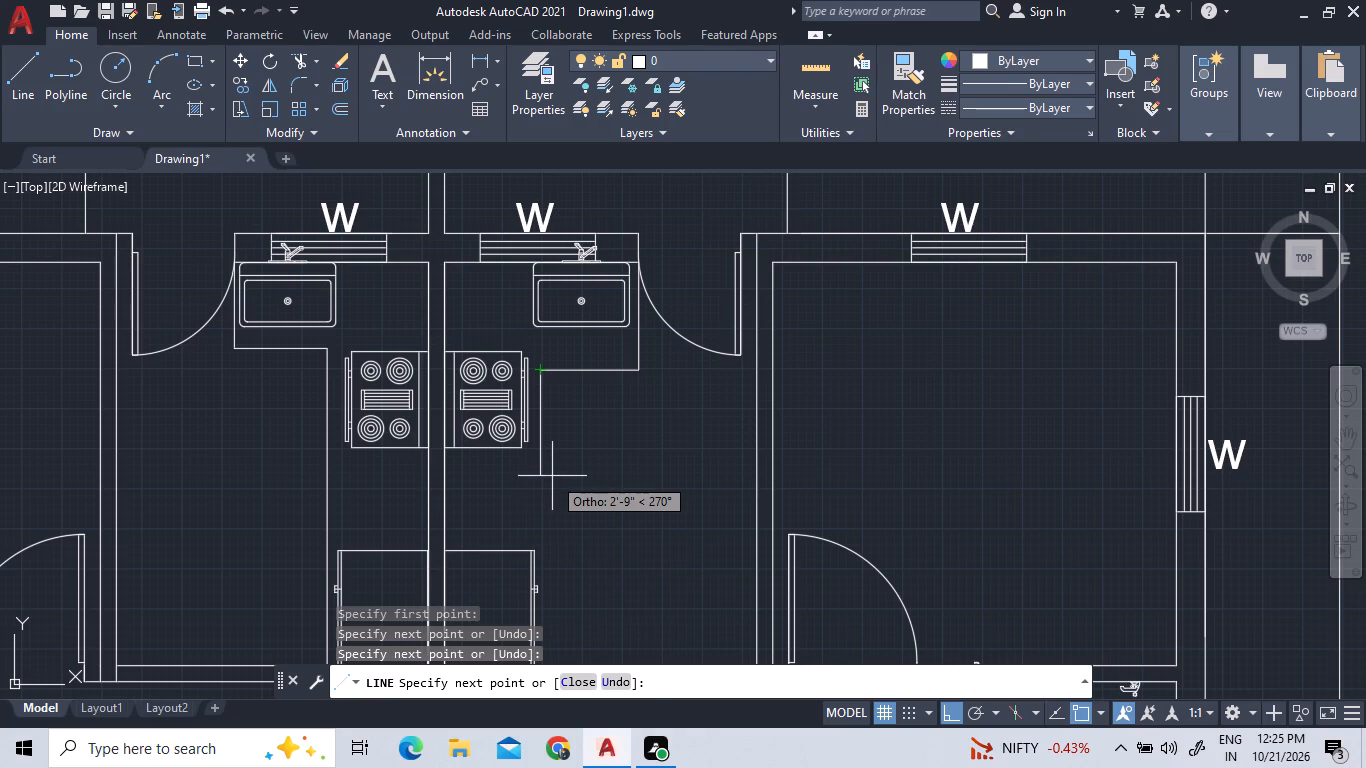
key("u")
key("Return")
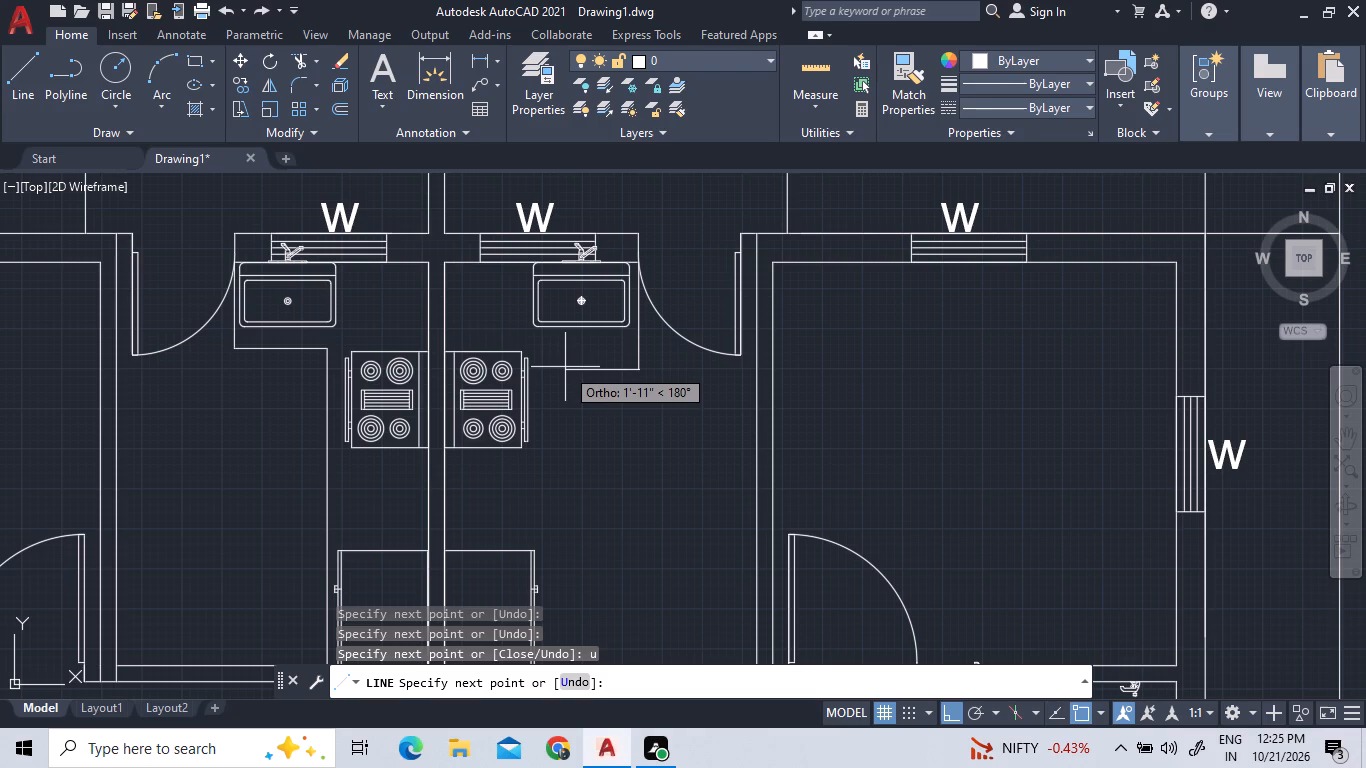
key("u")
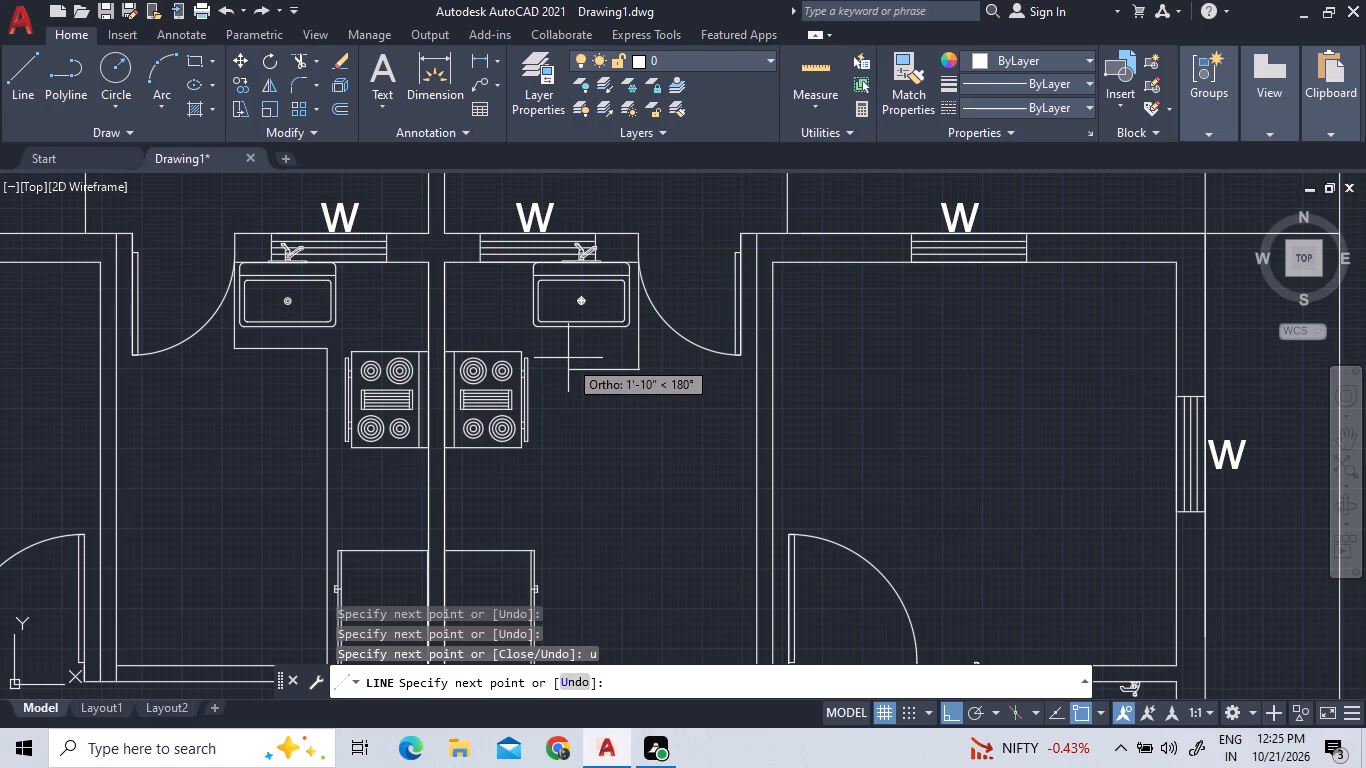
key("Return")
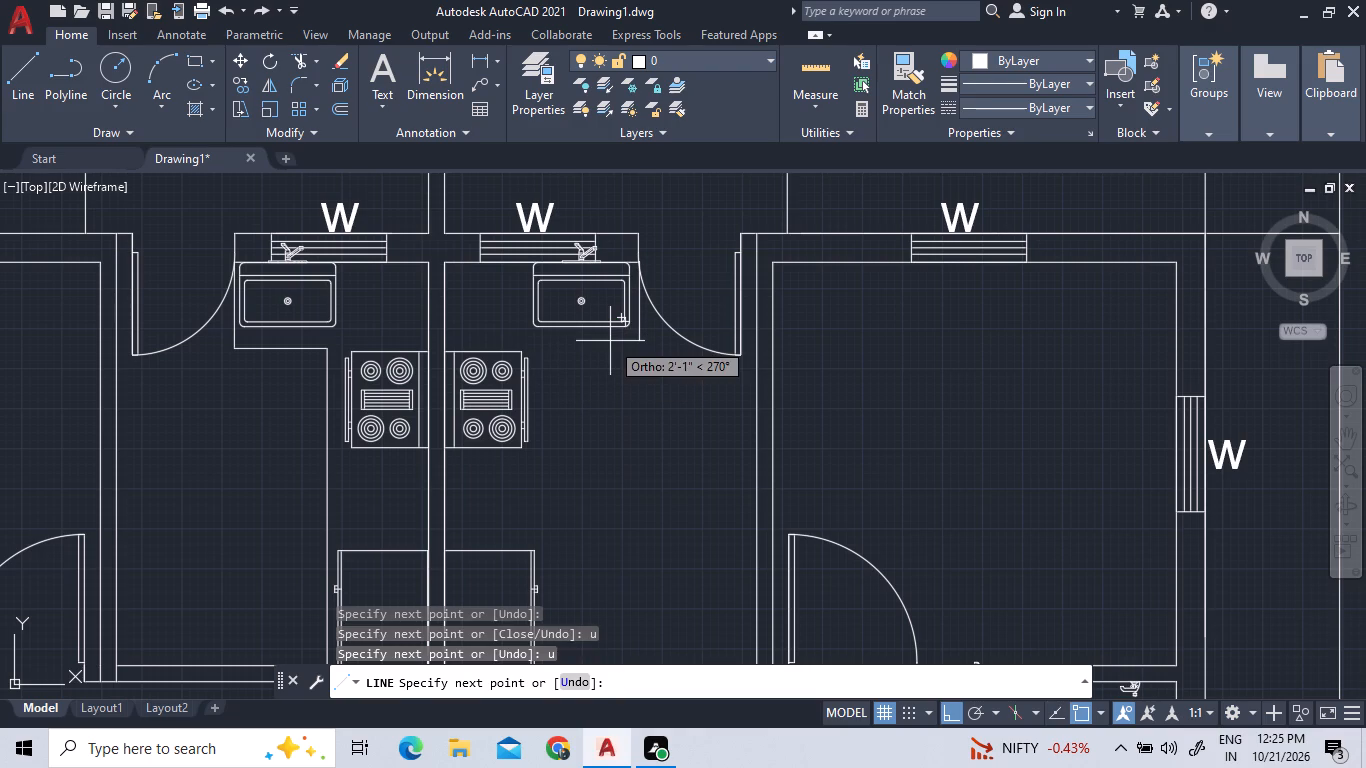
Draw the right counter outline about 2'-1" down, about 2'-5" horizontally below the sink, and down to the kitchen's lower wall.
left_click(610, 341)
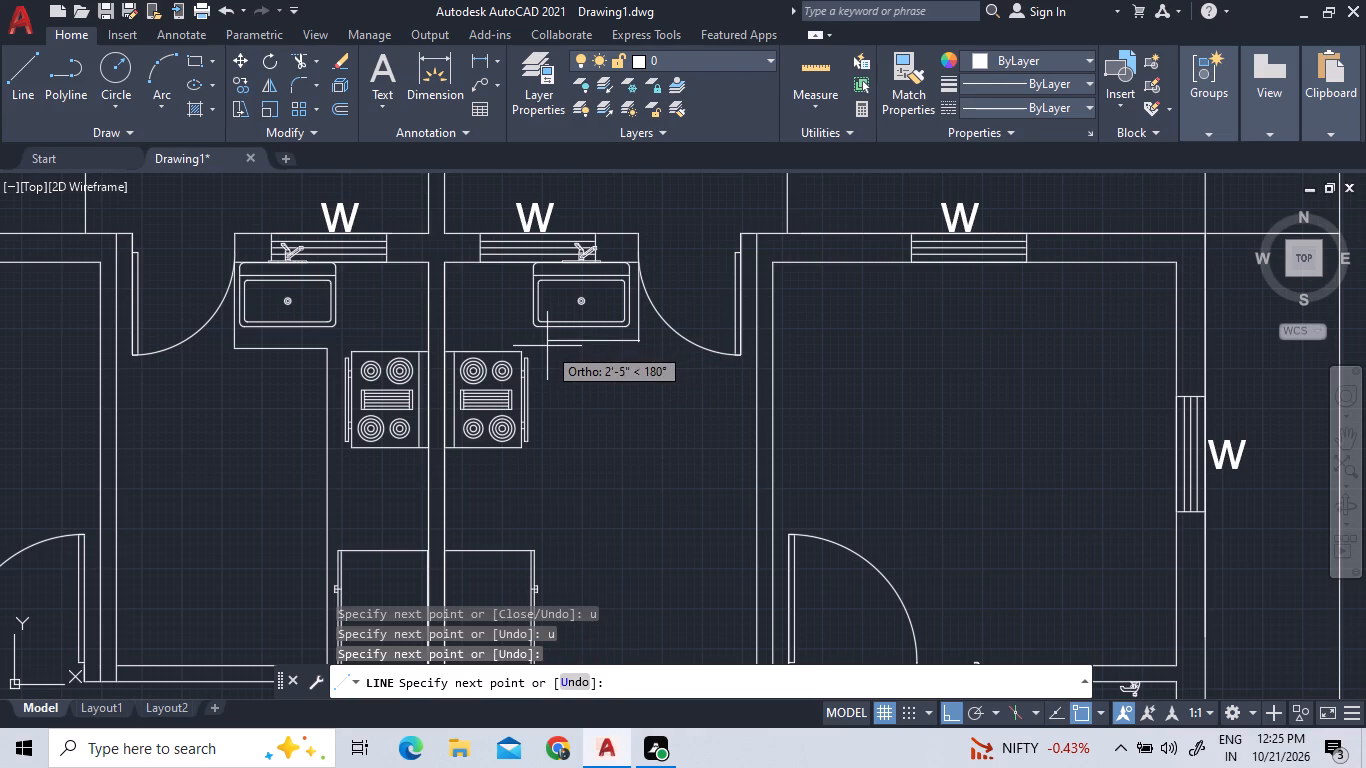
left_click(547, 346)
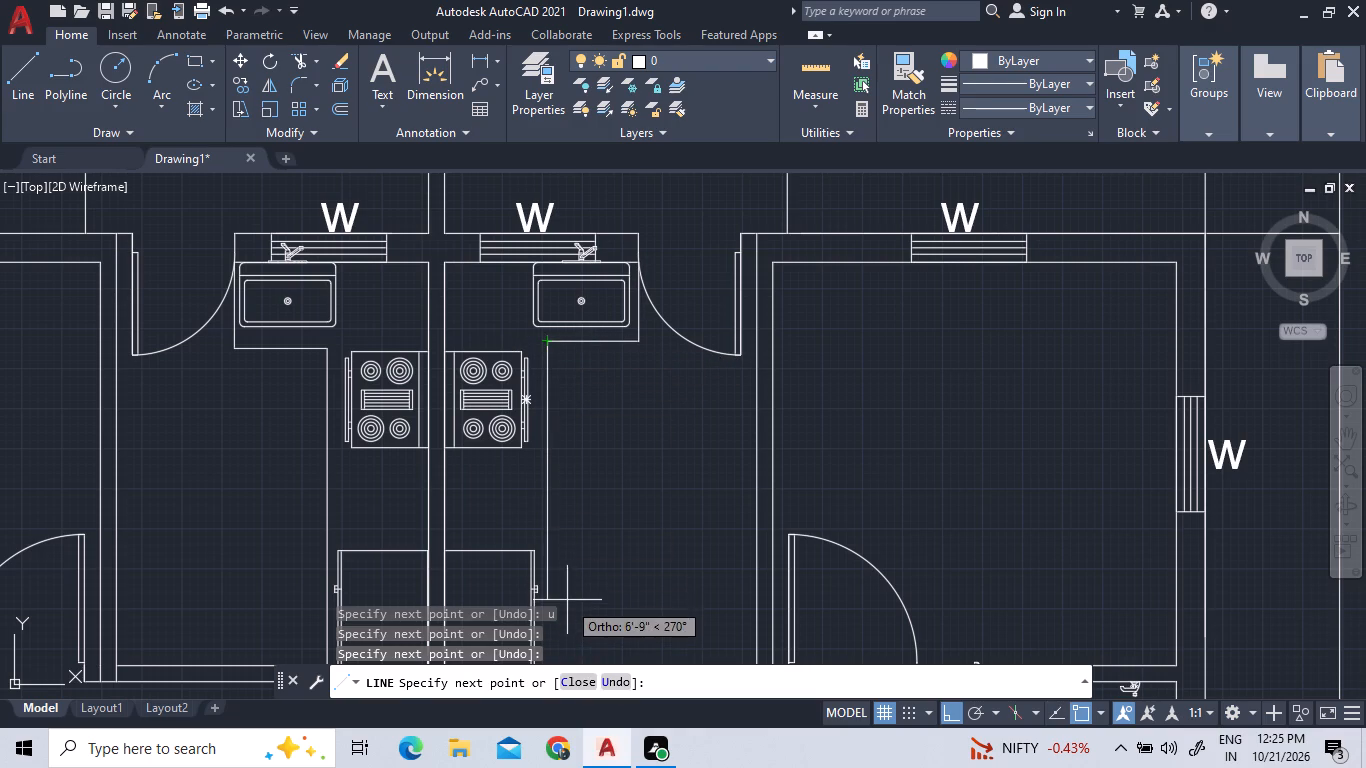
scroll(568, 586, "down", 3)
scroll(564, 626, "up", 6)
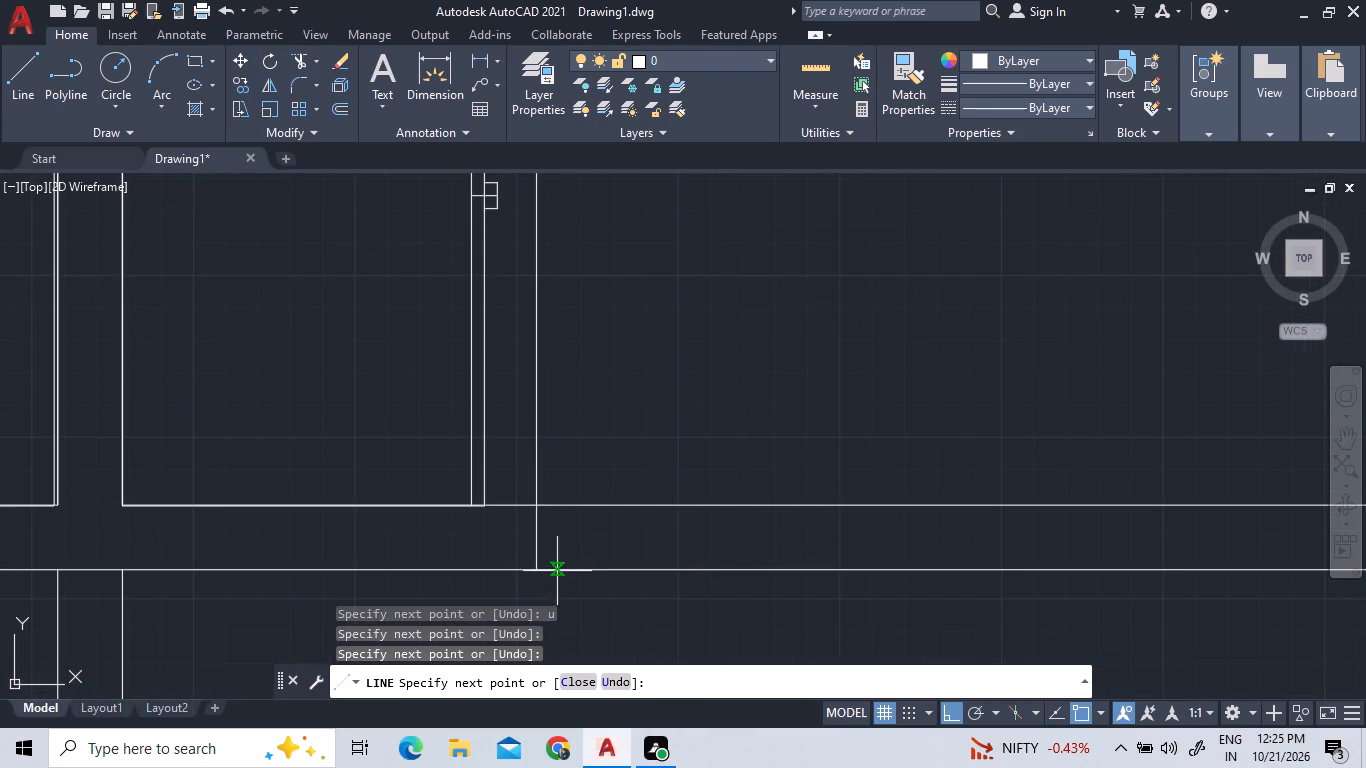
left_click(539, 509)
scroll(717, 498, "down", 3)
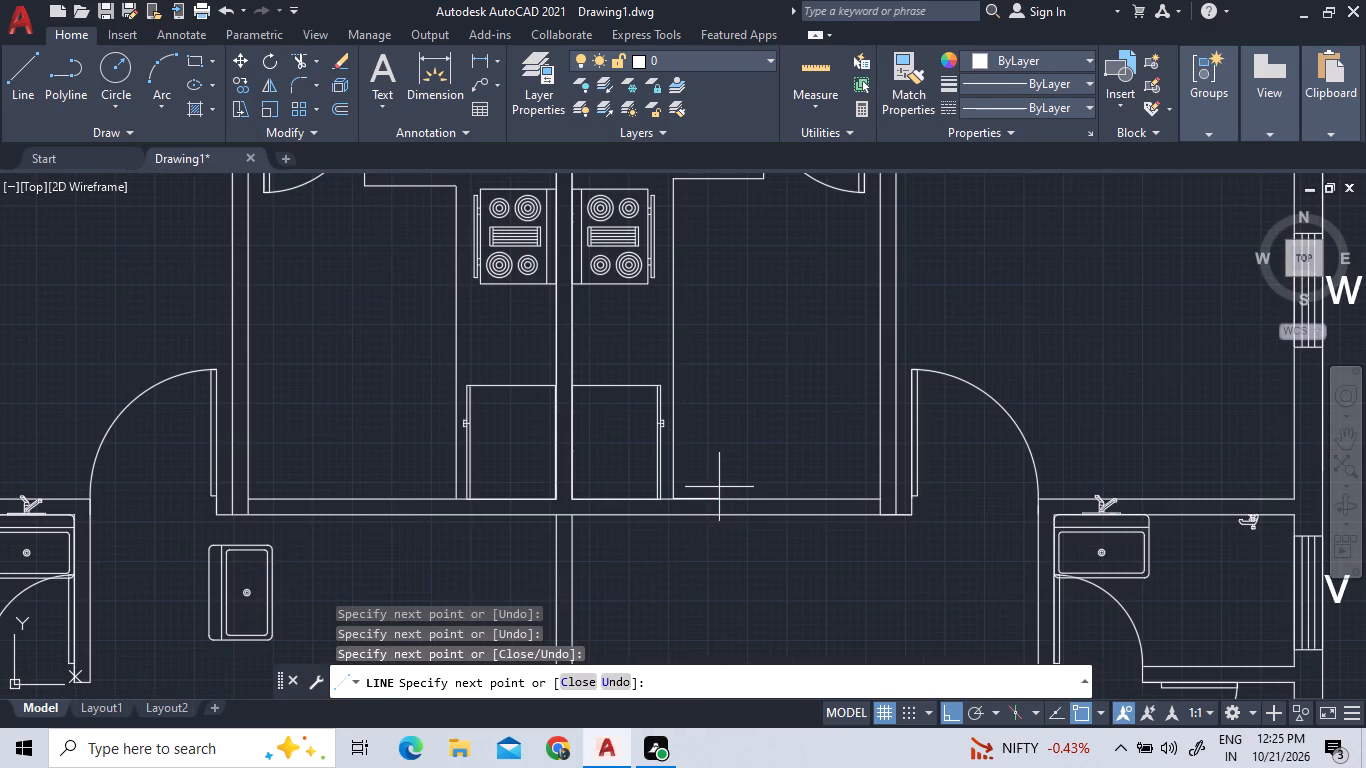
key("Escape")
Draw a horizontal line just above the left kitchen's refrigerator, from the central wall to the counter's front edge.
scroll(728, 476, "down", 2)
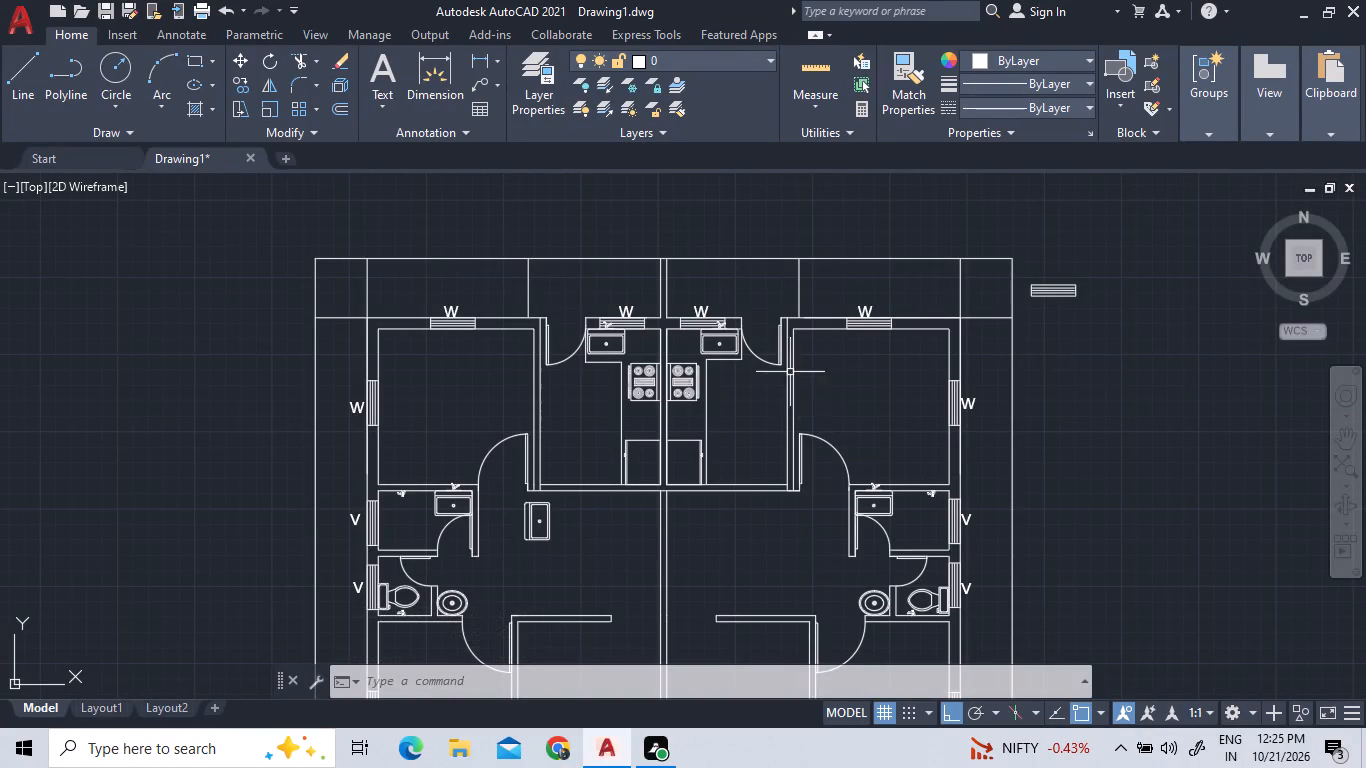
scroll(671, 441, "up", 3)
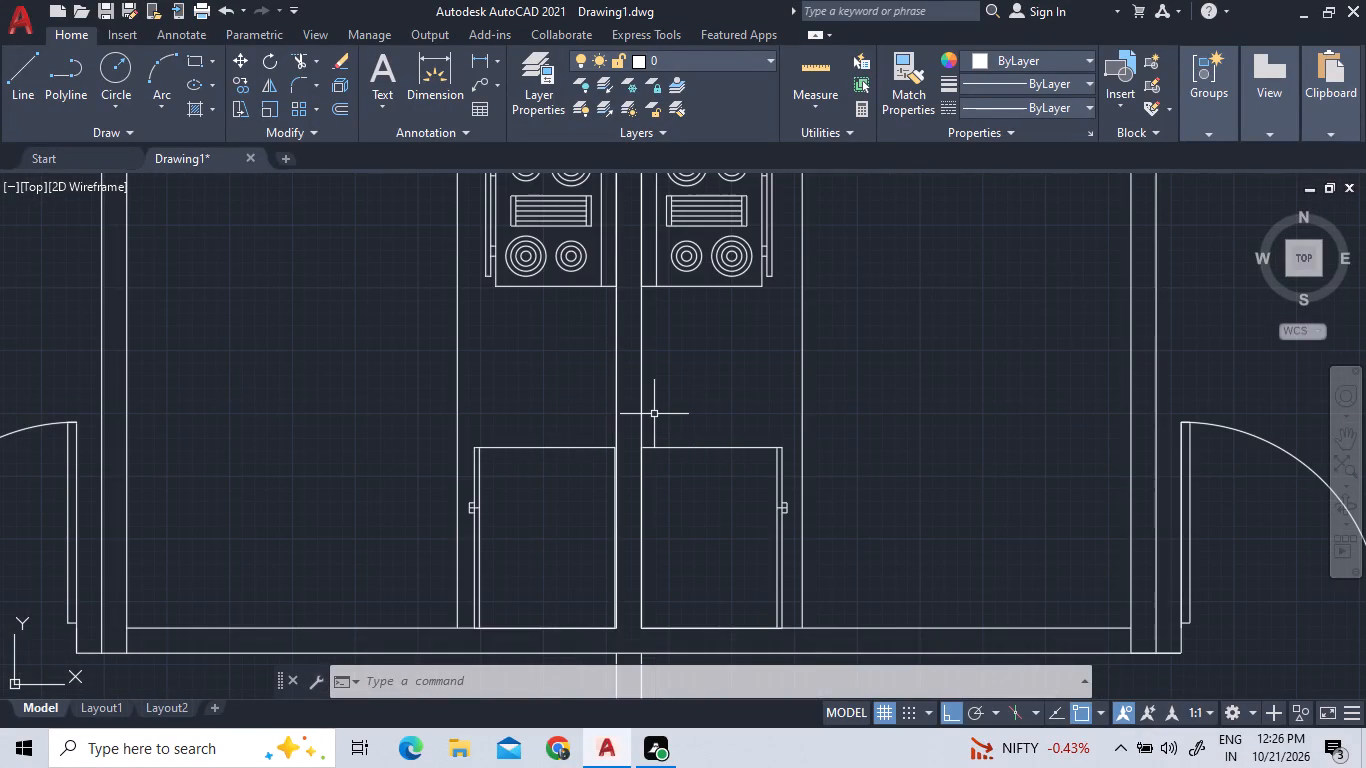
left_click(21, 68)
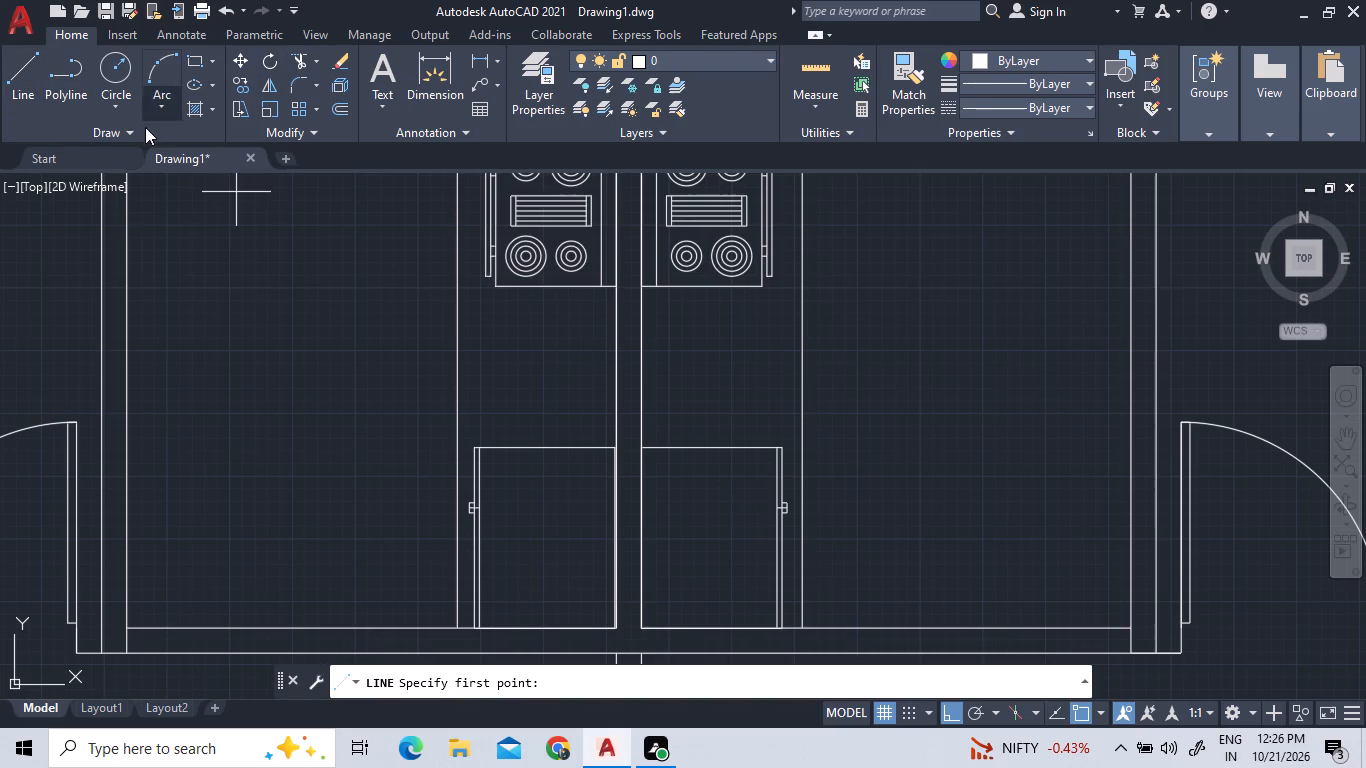
left_click(20, 100)
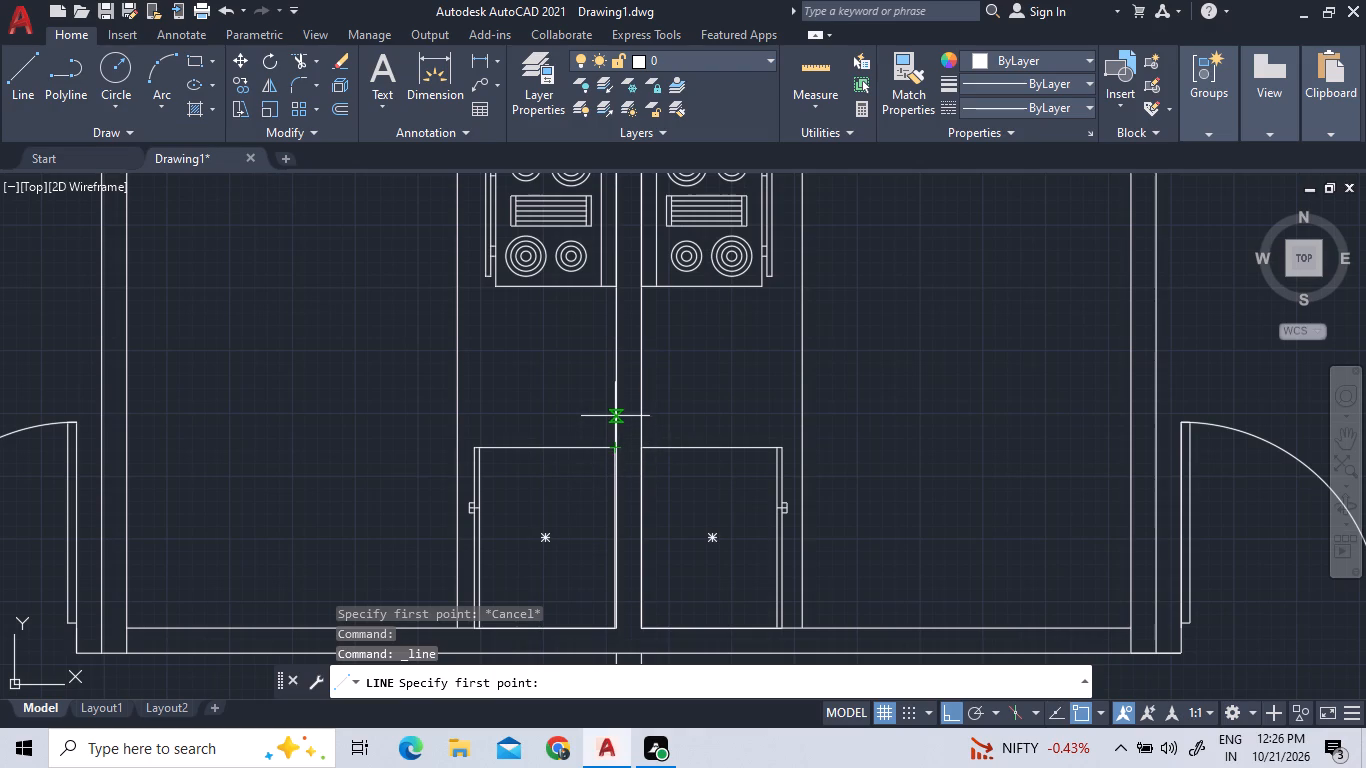
left_click(615, 416)
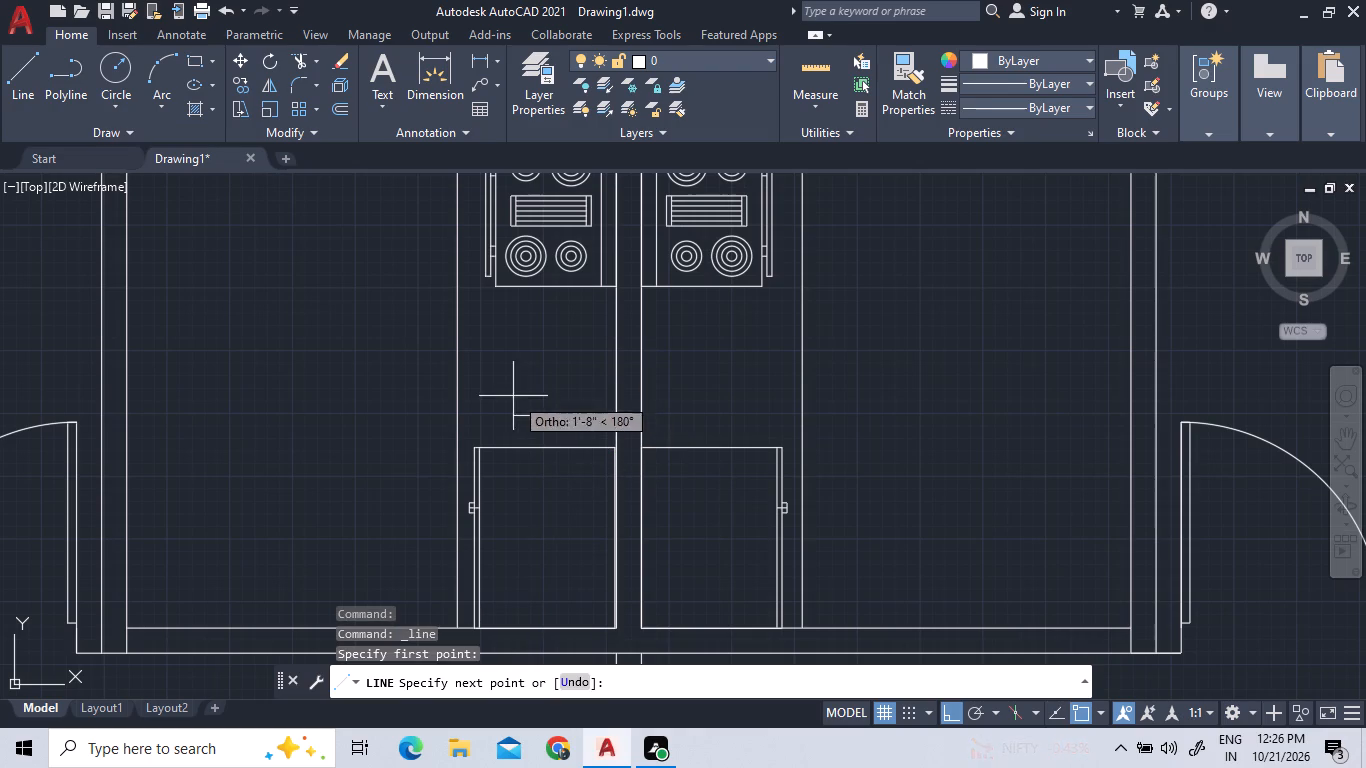
left_click(456, 413)
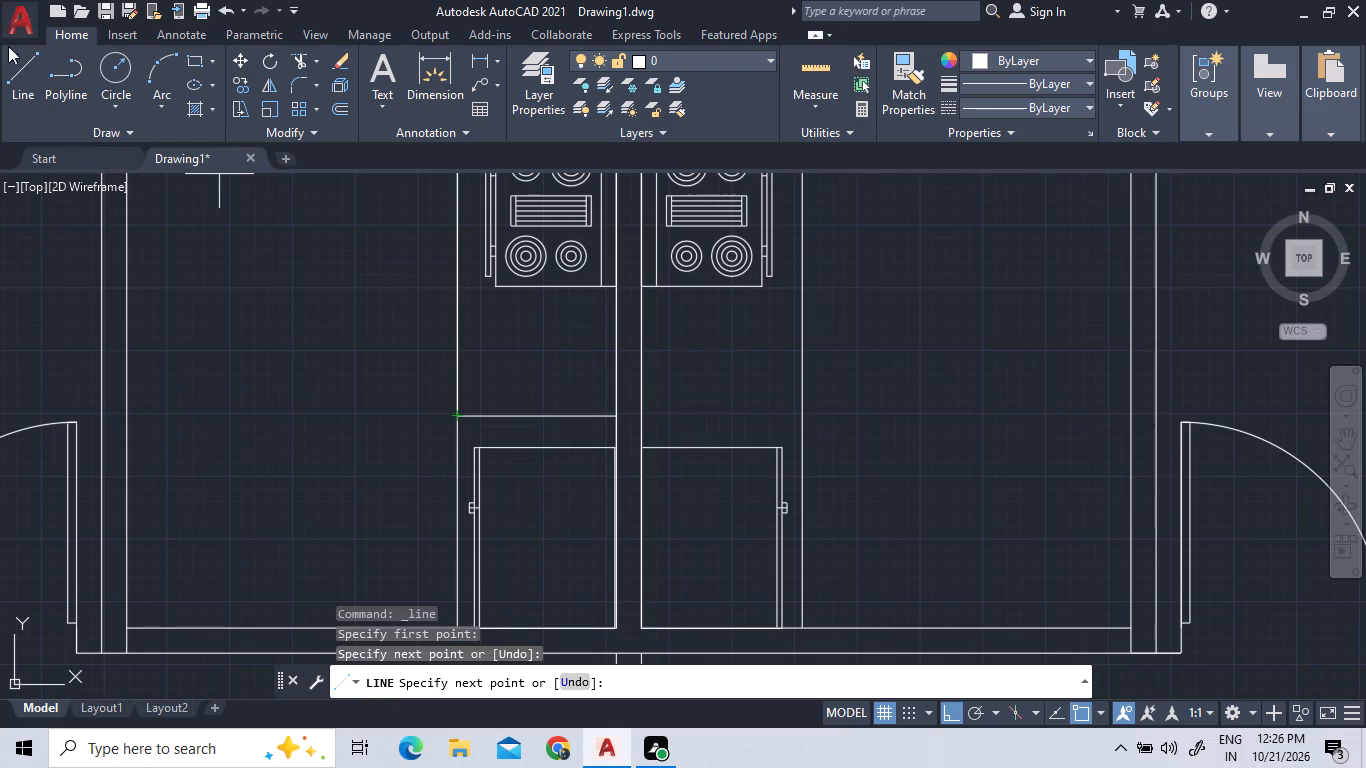
Draw a matching horizontal line just above the right kitchen's refrigerator, from the central wall to the counter's front edge.
left_click(22, 70)
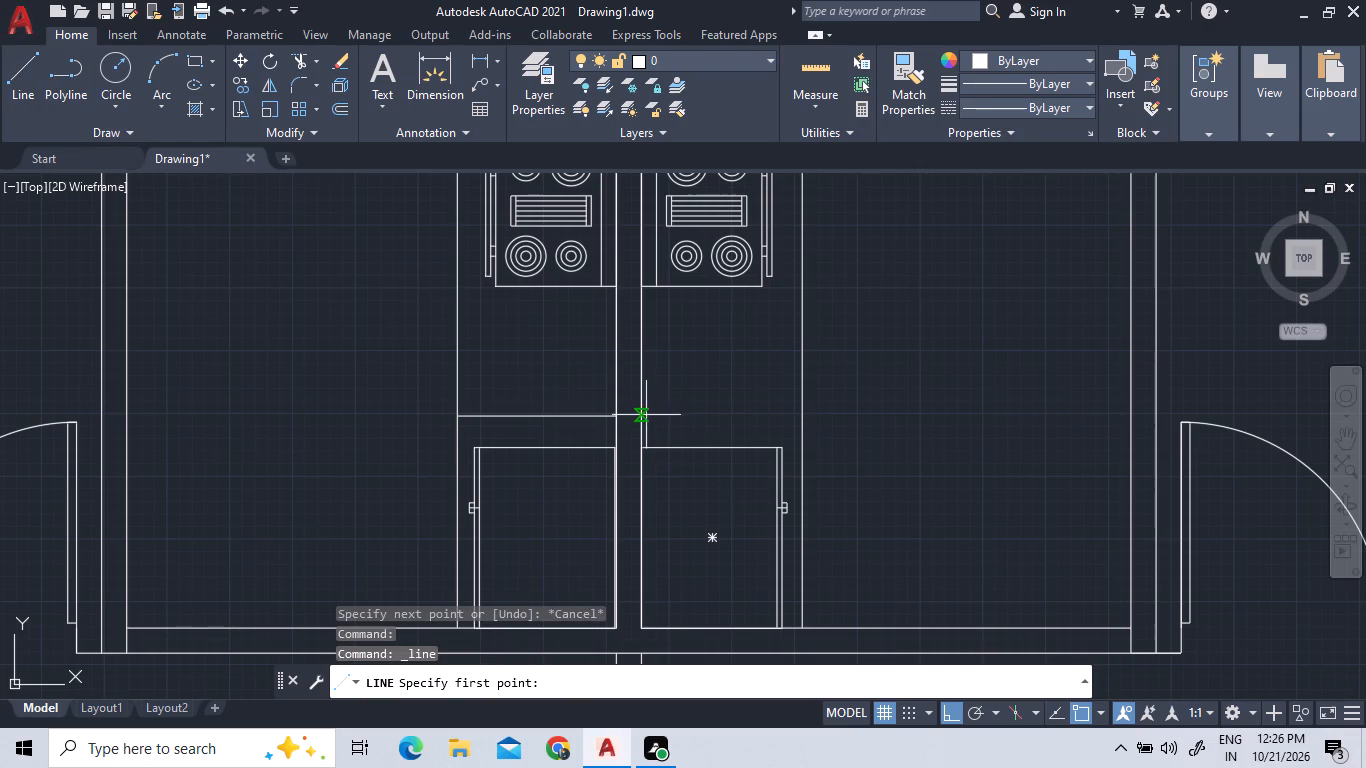
left_click(640, 414)
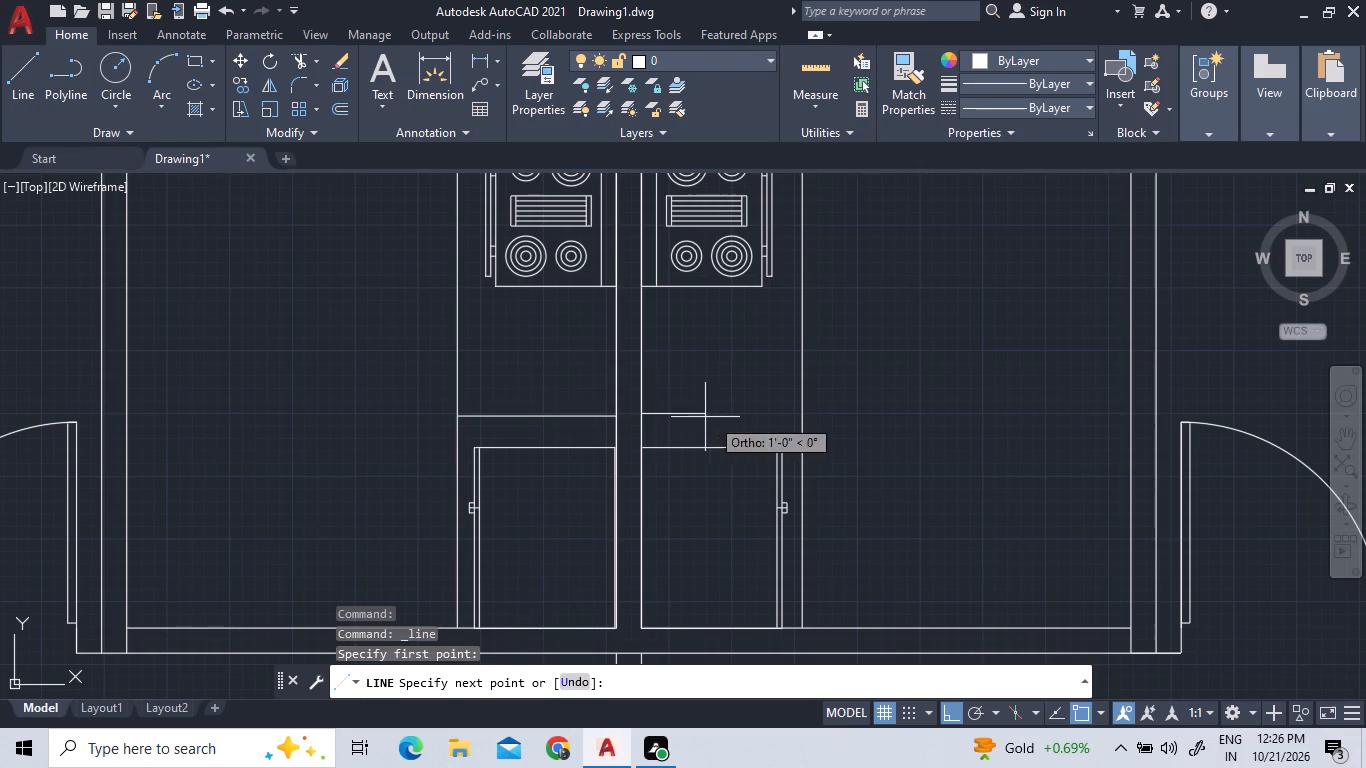
left_click(801, 413)
right_click(872, 447)
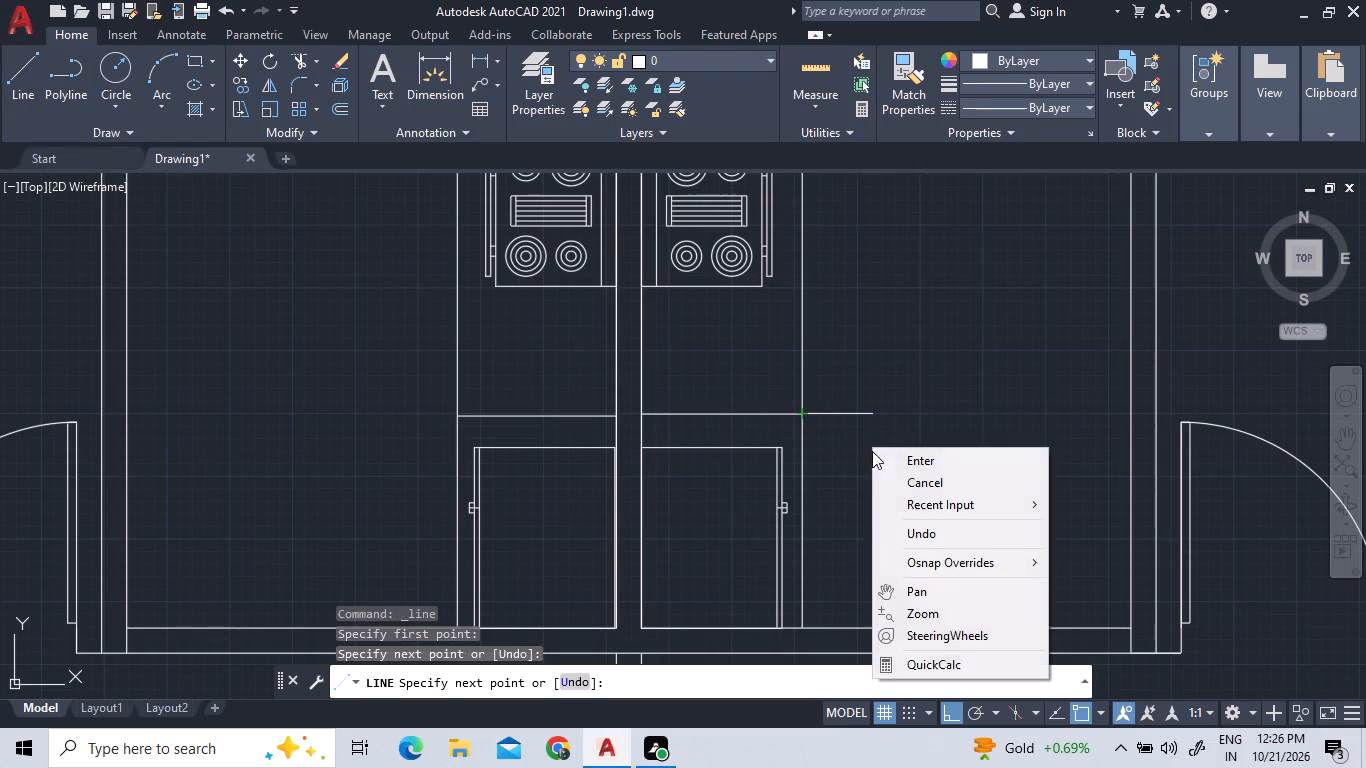
left_click(881, 461)
Trim the counter front edges beside both refrigerators, below the horizontal lines just above the refrigerators.
left_click(309, 52)
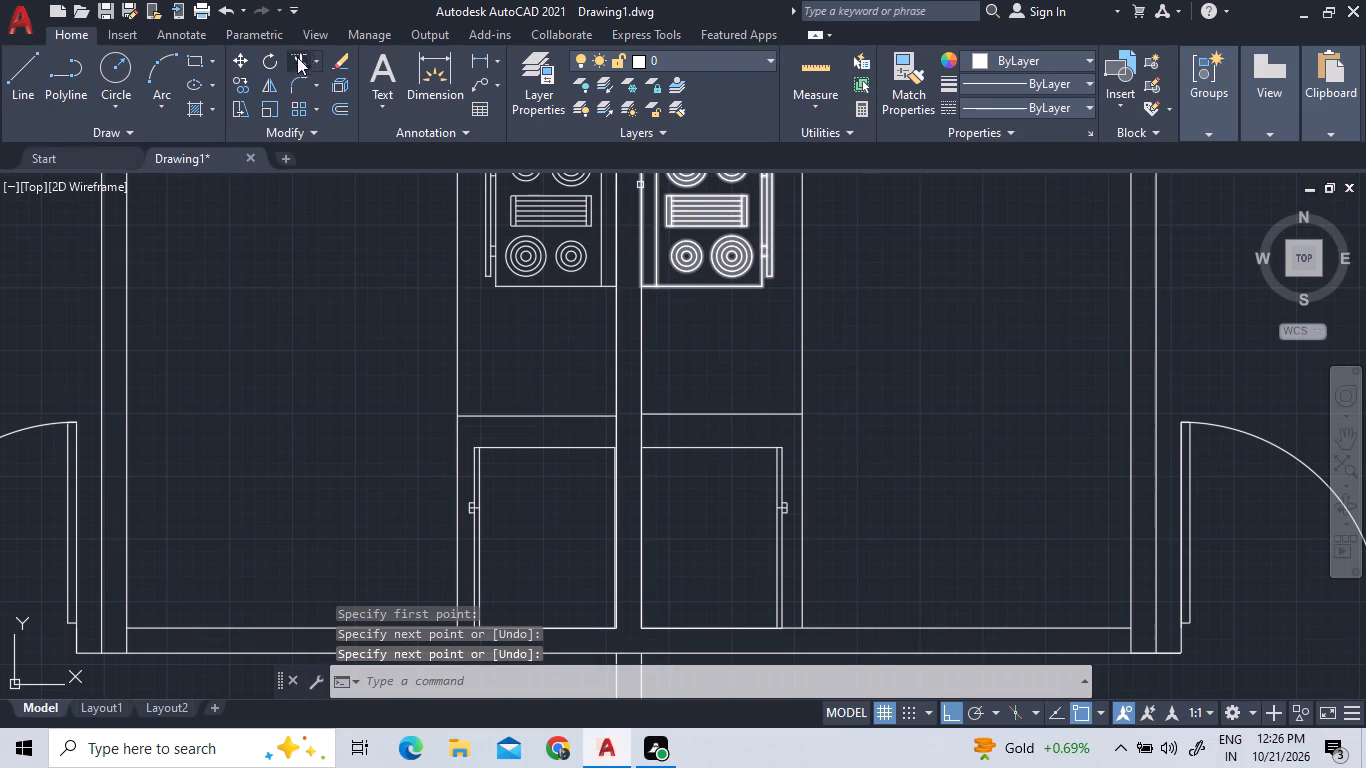
left_click(297, 57)
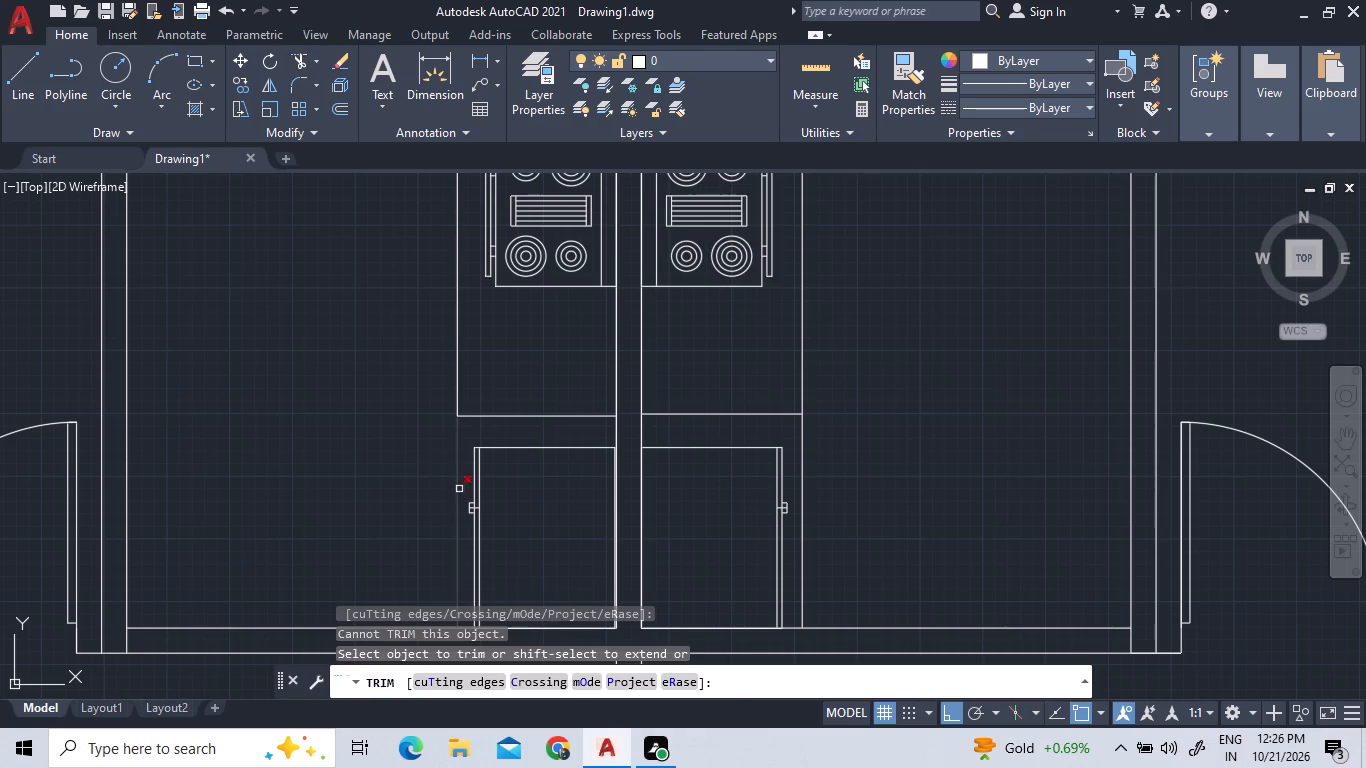
left_click(459, 489)
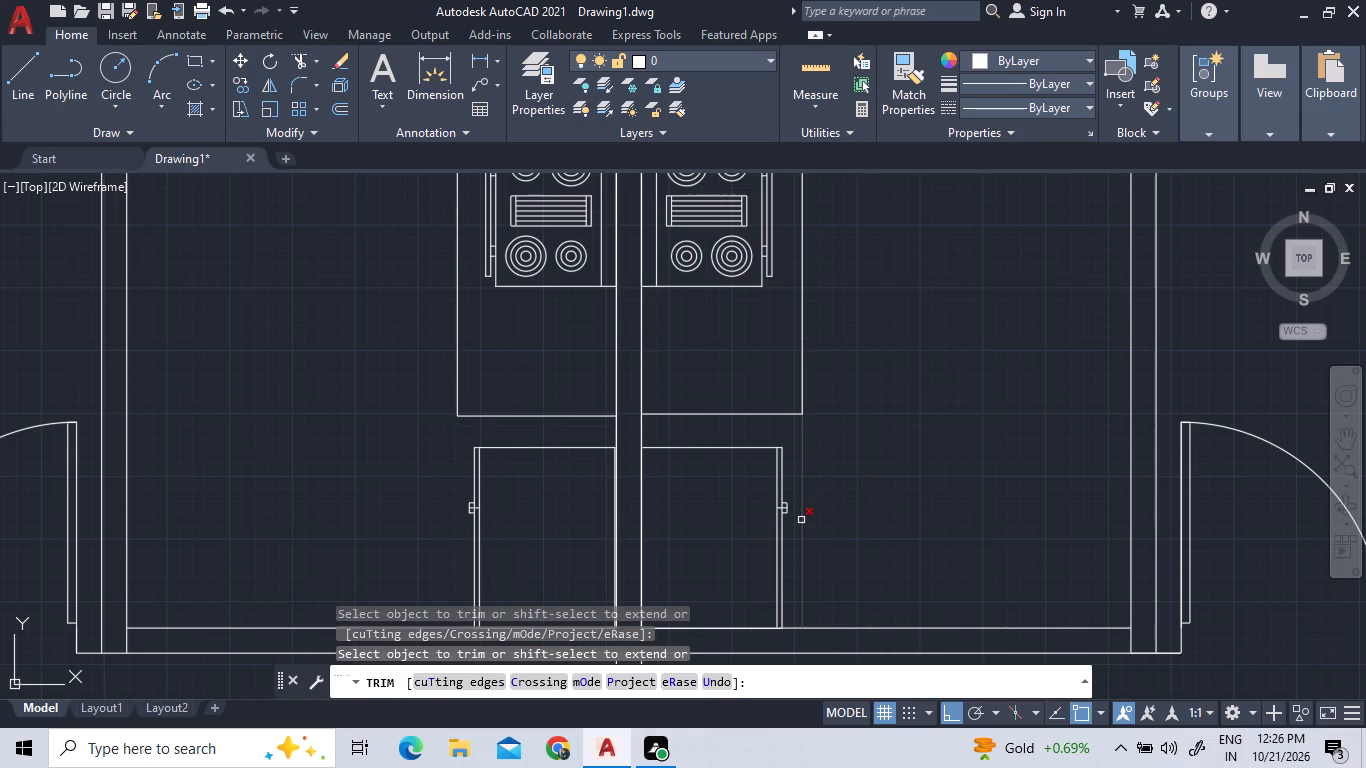
left_click(801, 520)
scroll(853, 547, "down", 2)
right_click(907, 470)
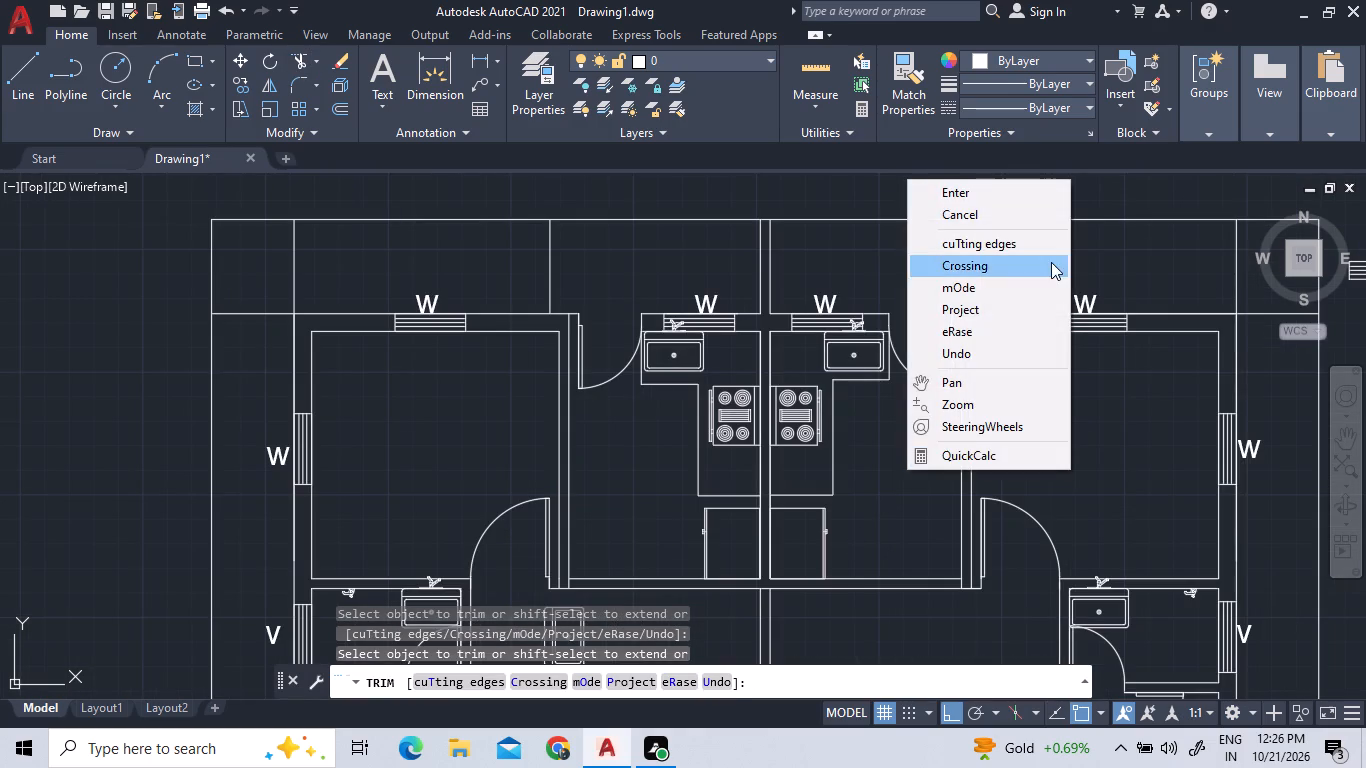
left_click(1023, 206)
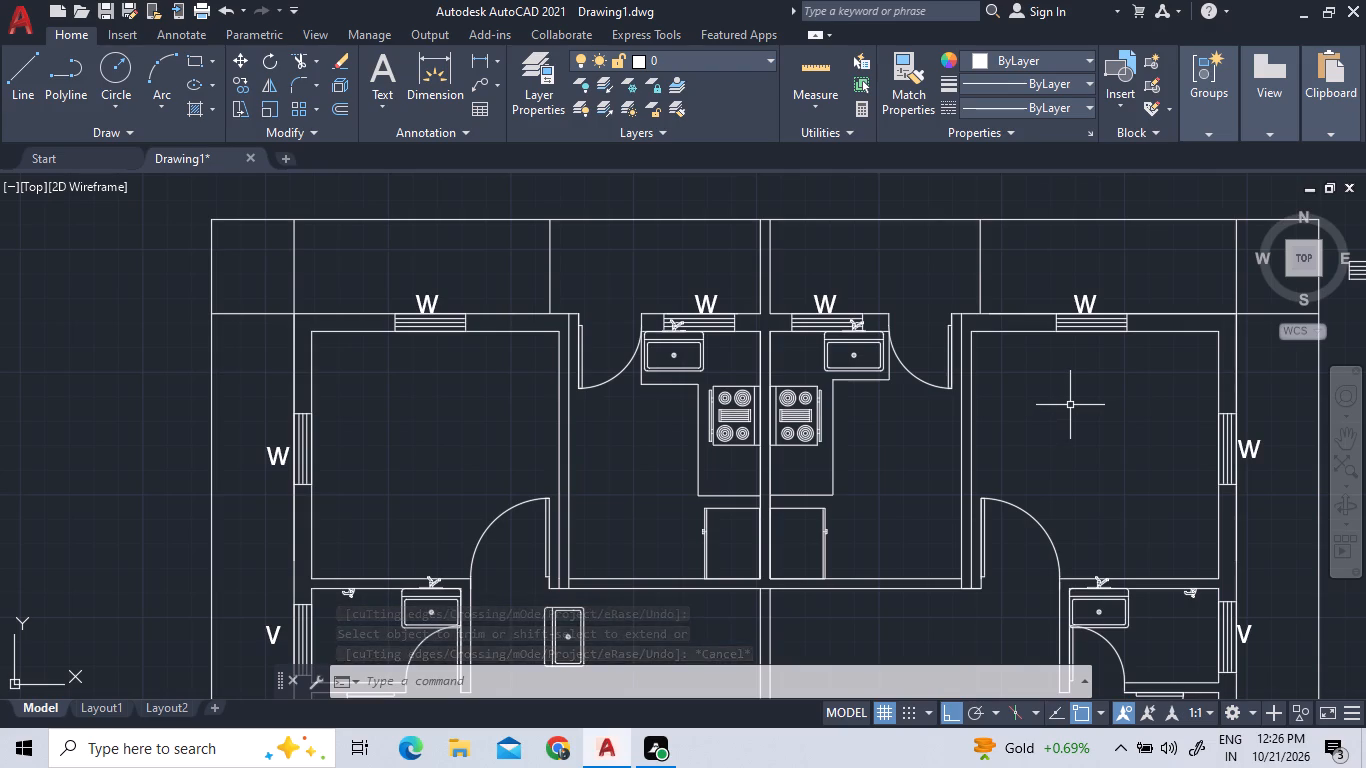
Draw short vertical lines across the kitchens' lower wall thickness, aligned with the outer edges of the left and right refrigerators.
scroll(1061, 378, "down", 1)
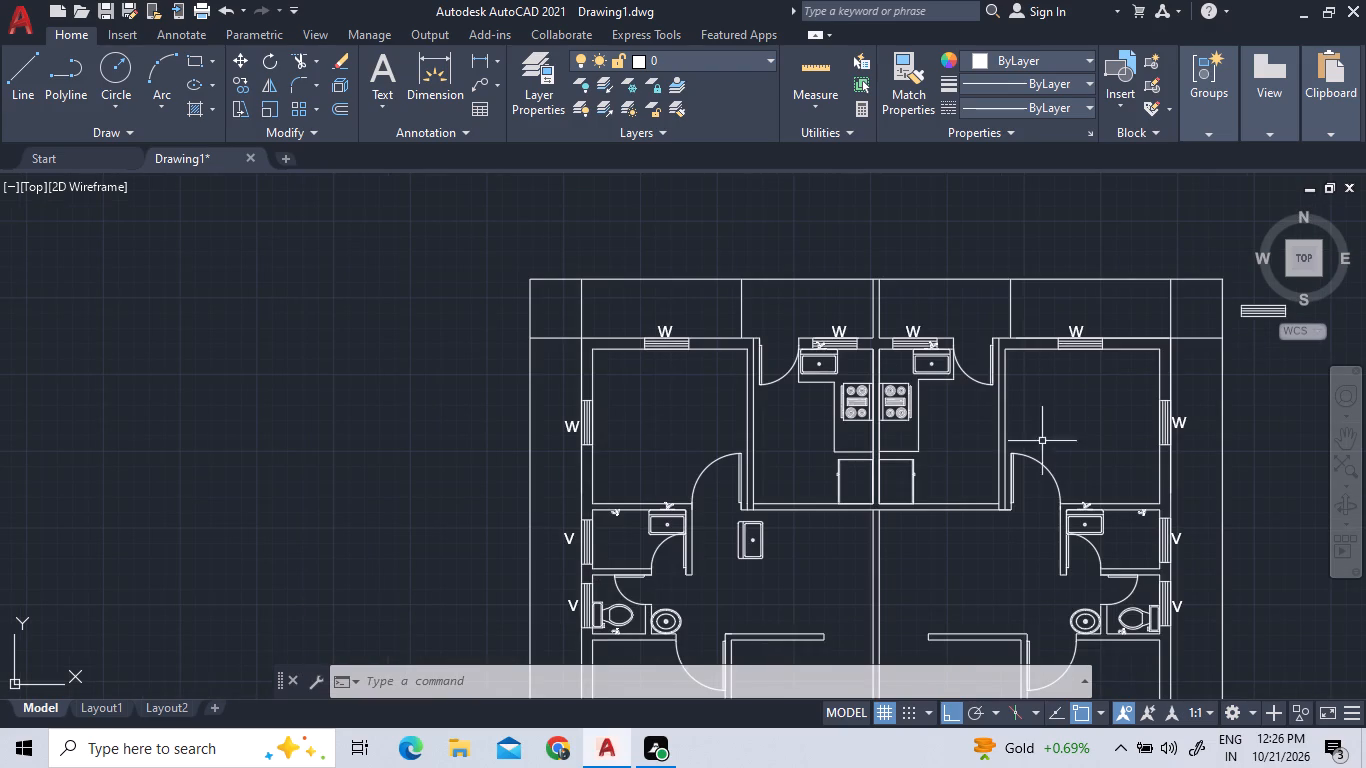
scroll(975, 526, "up", 1)
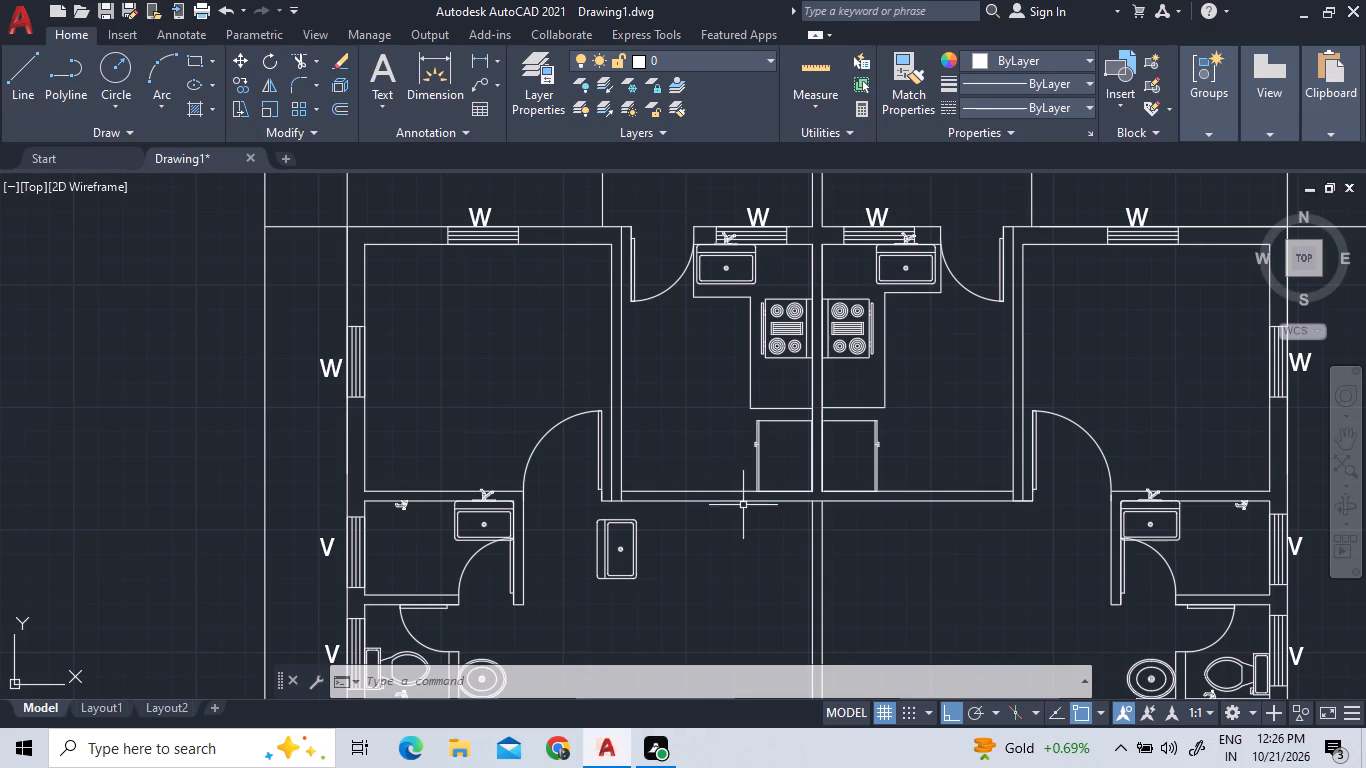
scroll(745, 507, "up", 3)
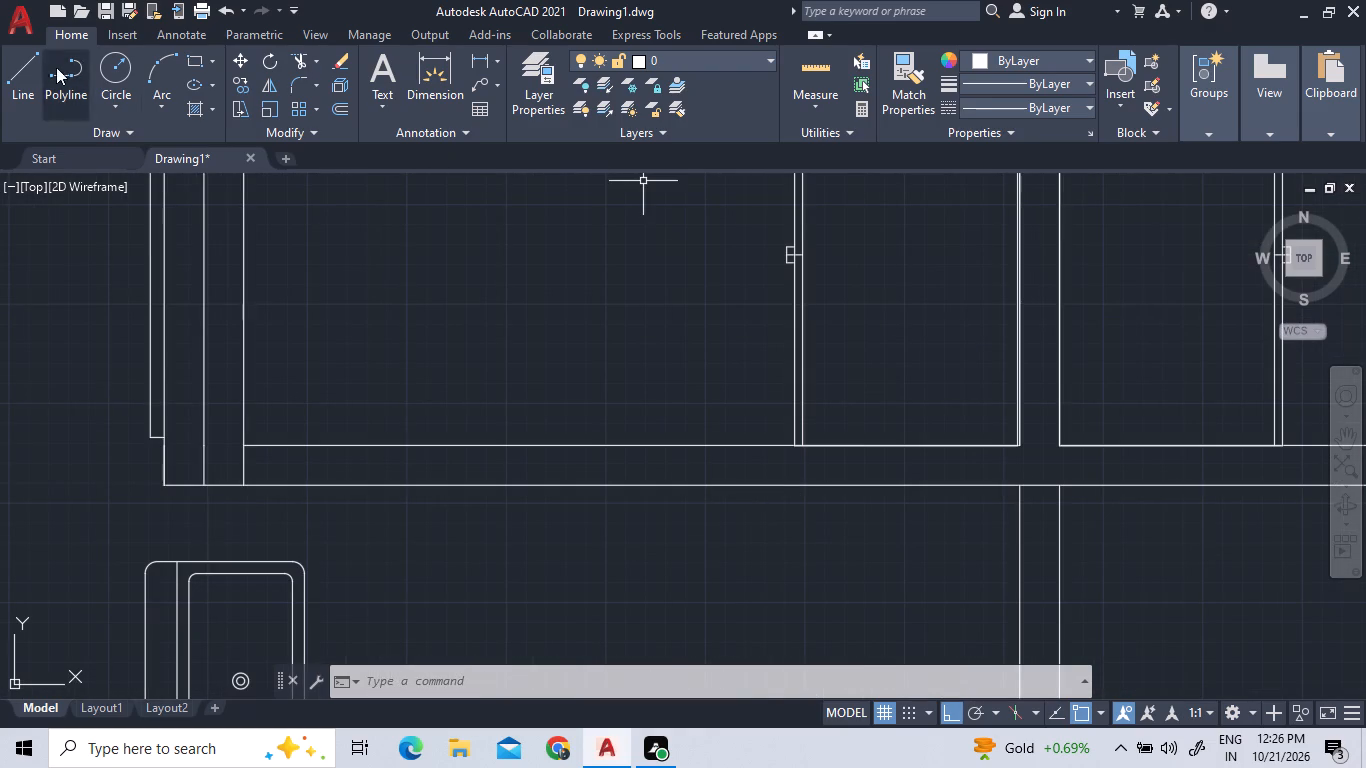
left_click(18, 55)
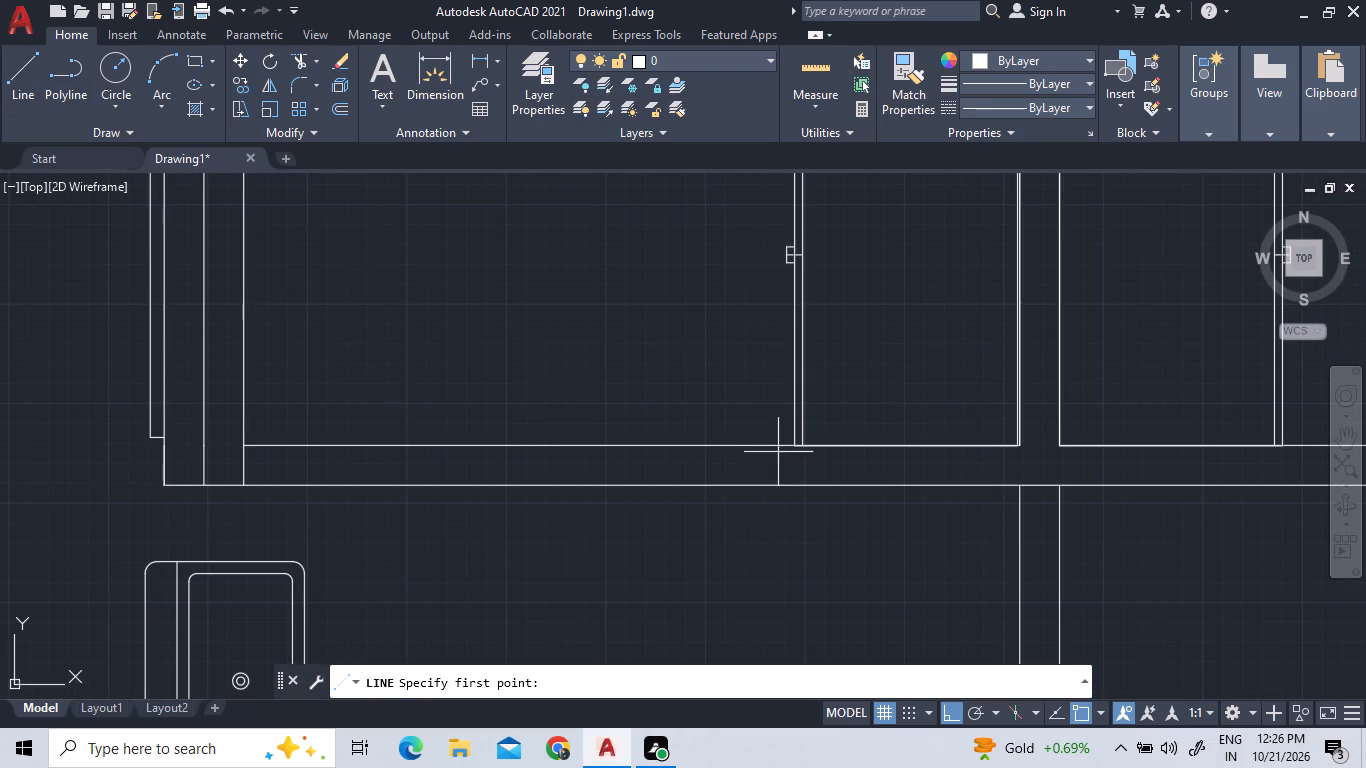
scroll(795, 449, "up", 3)
left_click_drag(794, 440, 795, 462)
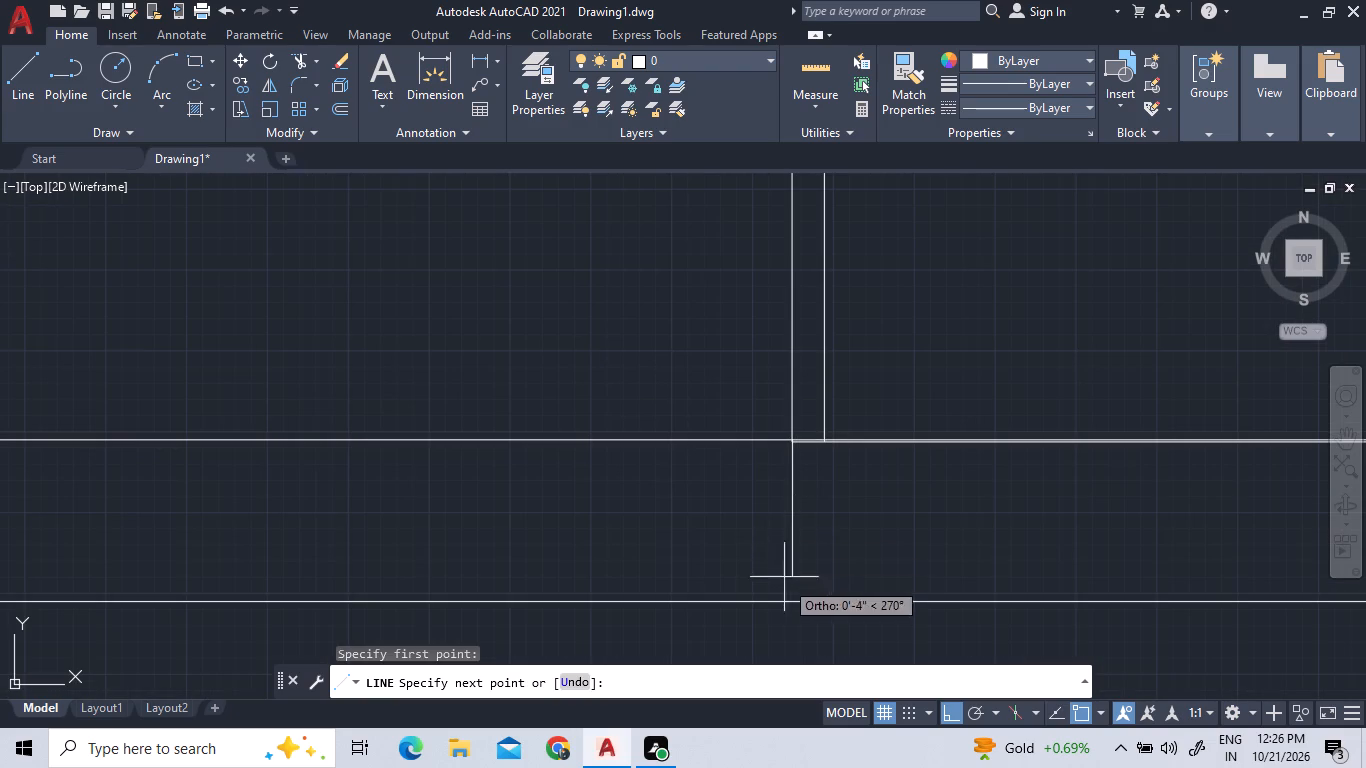
left_click(790, 599)
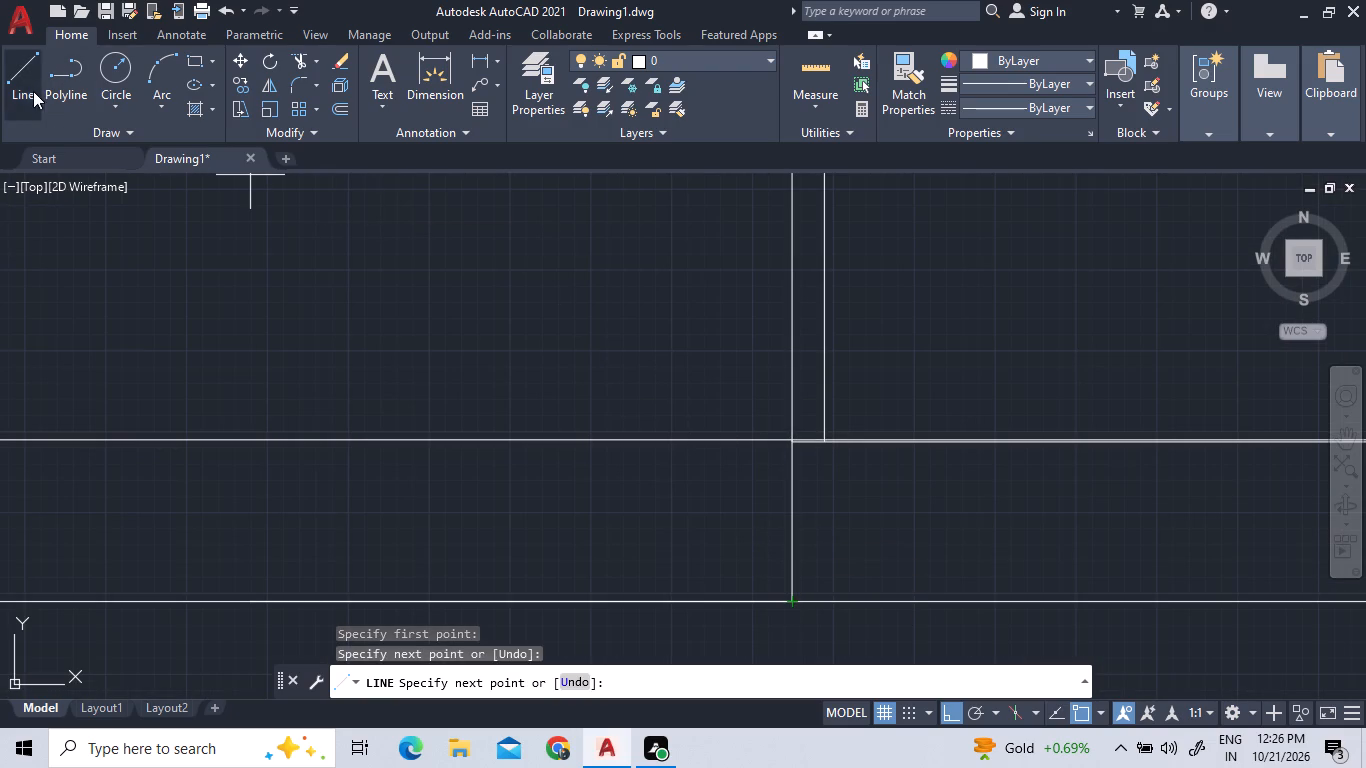
left_click(18, 87)
scroll(50, 261, "down", 2)
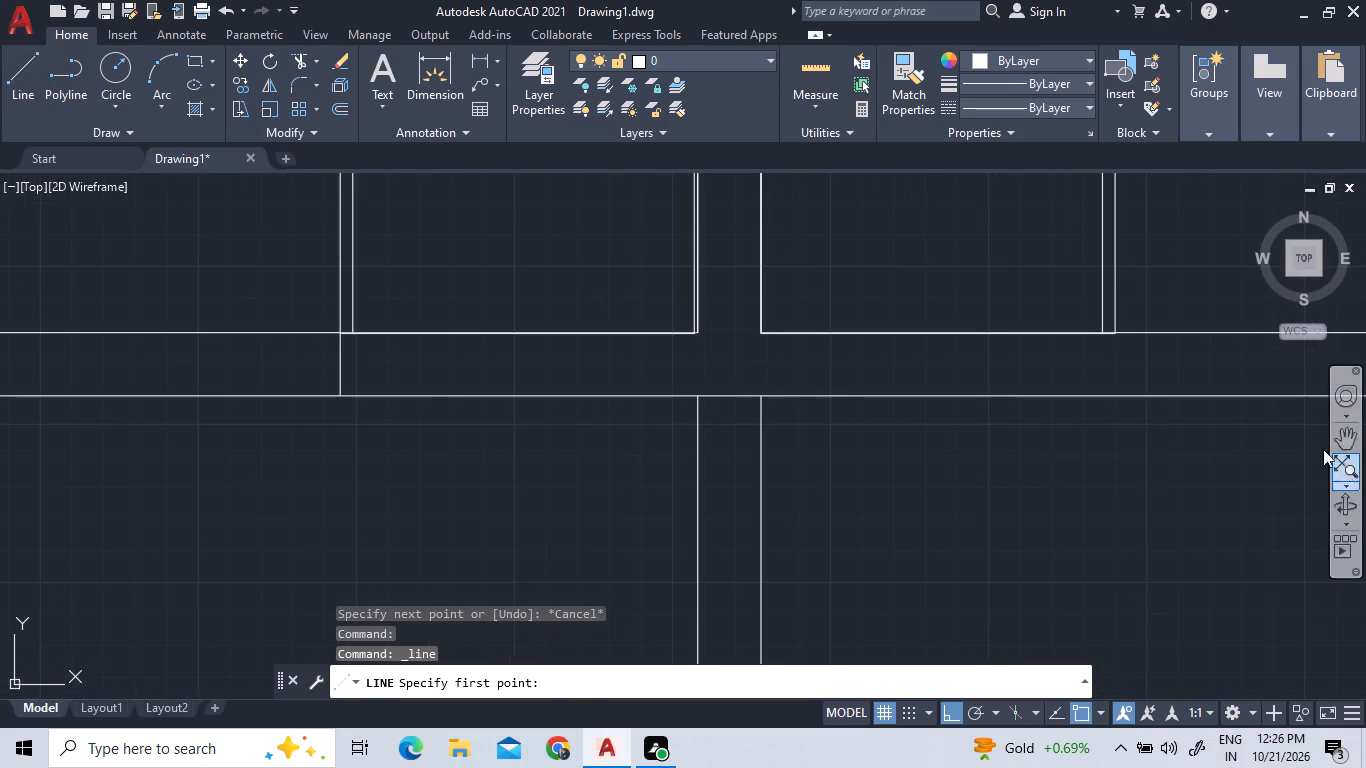
left_click(1115, 330)
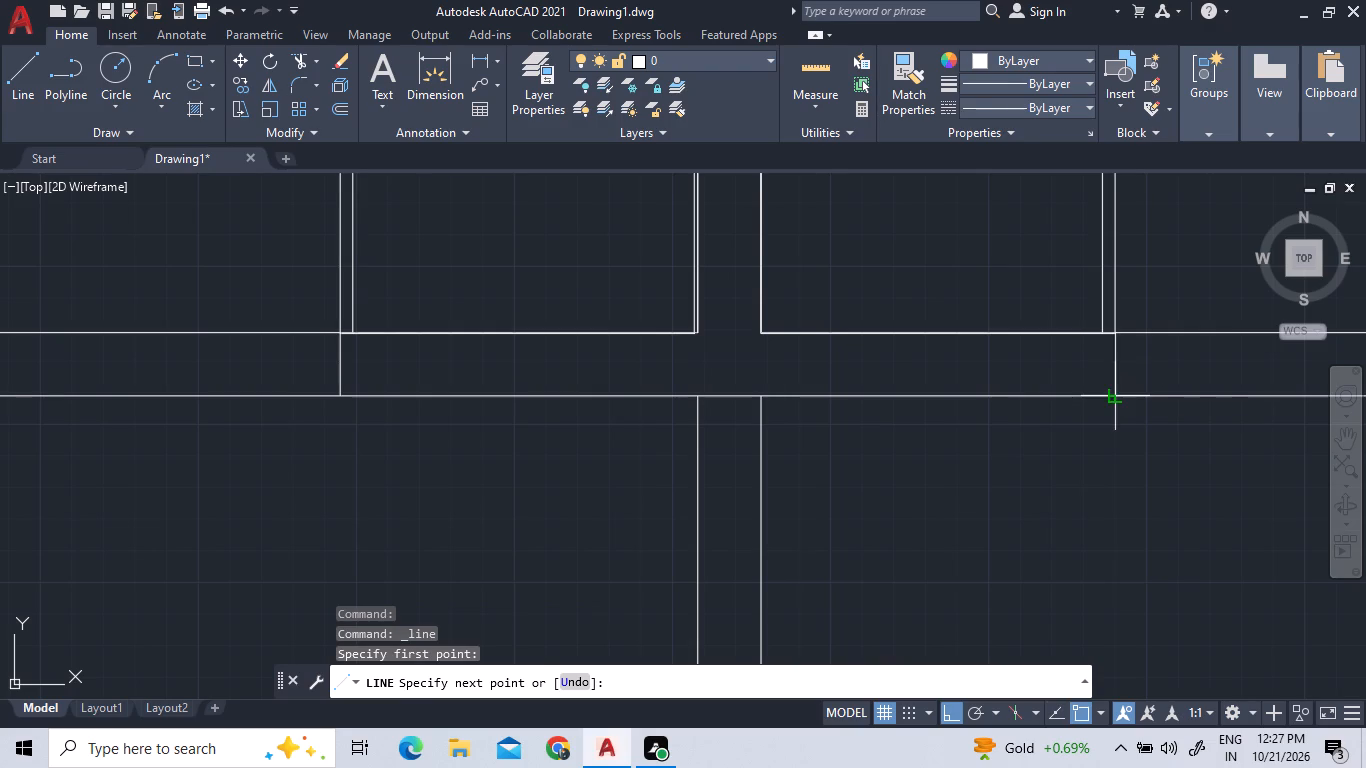
left_click(1120, 394)
right_click(977, 456)
left_click(987, 460)
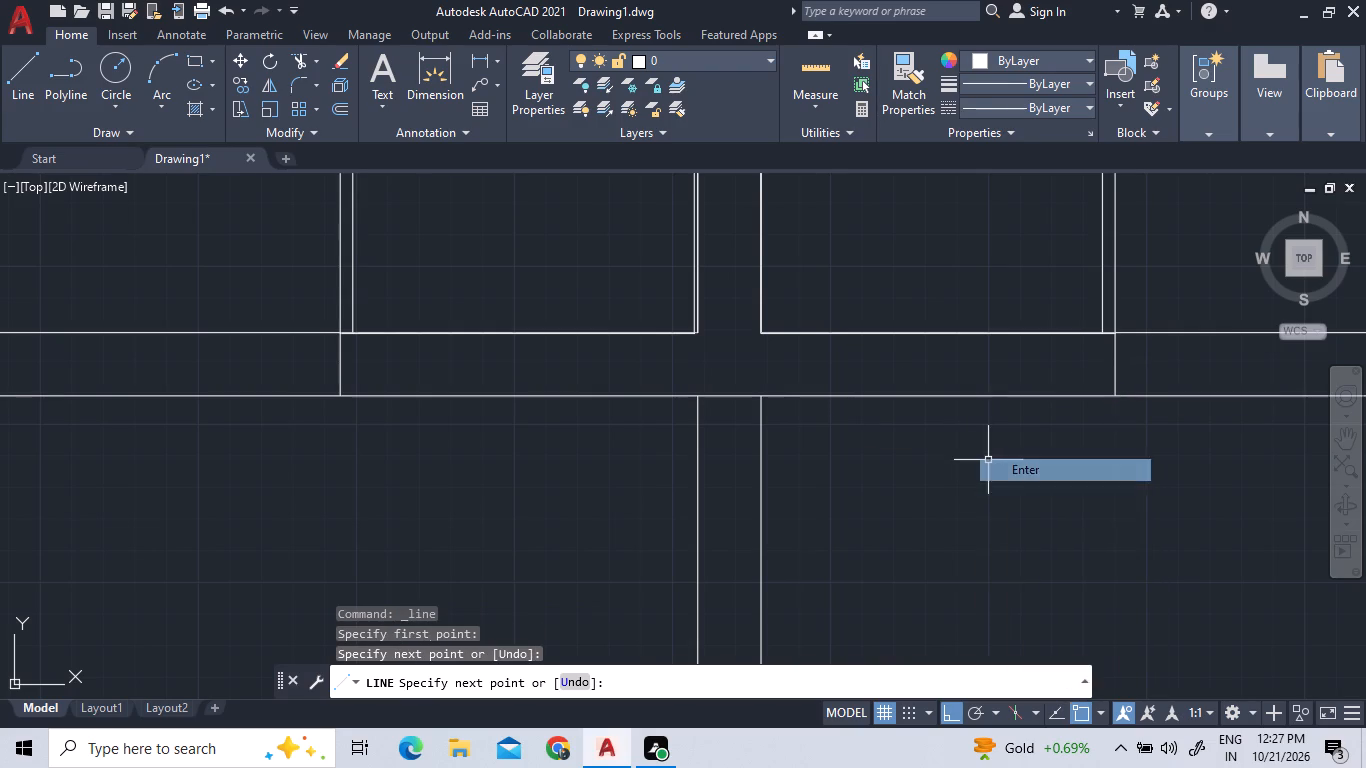
Trim both faces of the lower wall in each kitchen between the refrigerator's outer edge and the kitchen's side wall.
scroll(971, 475, "down", 4)
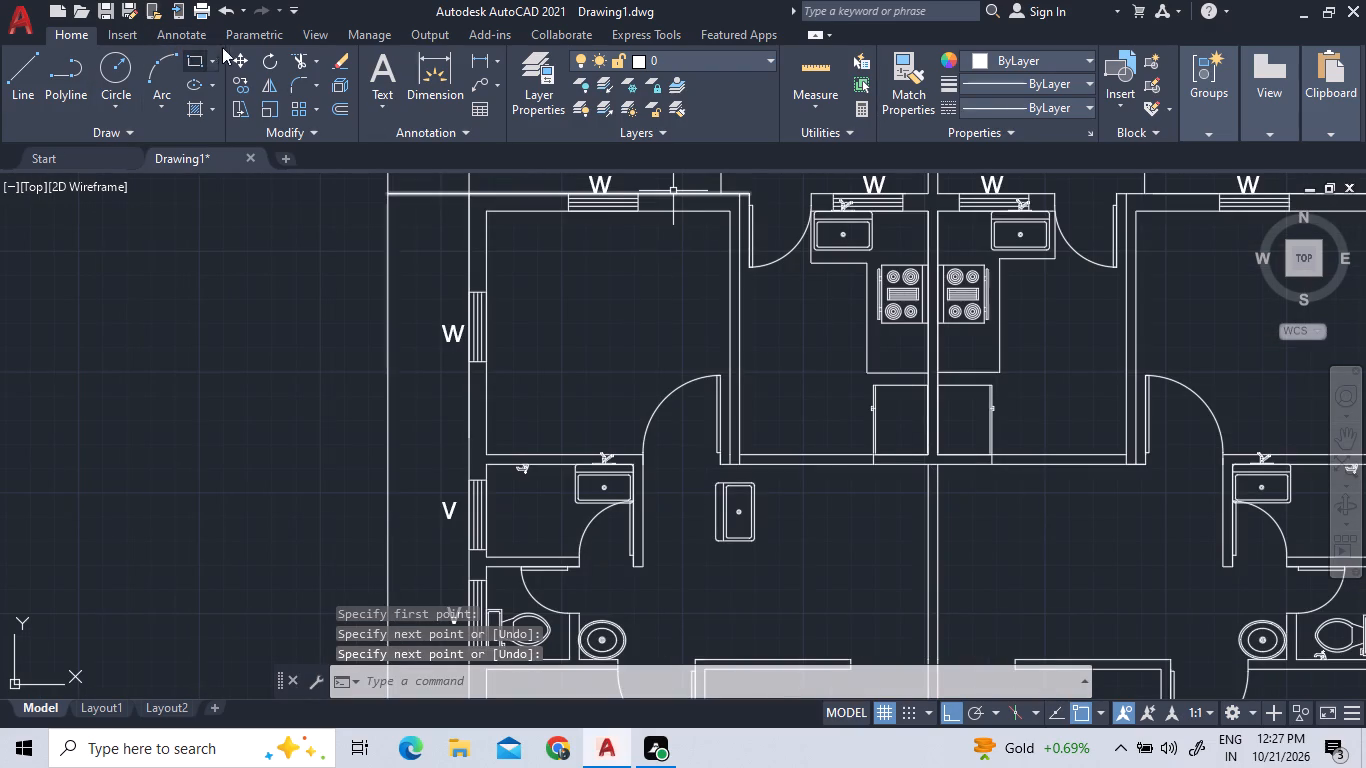
left_click(296, 58)
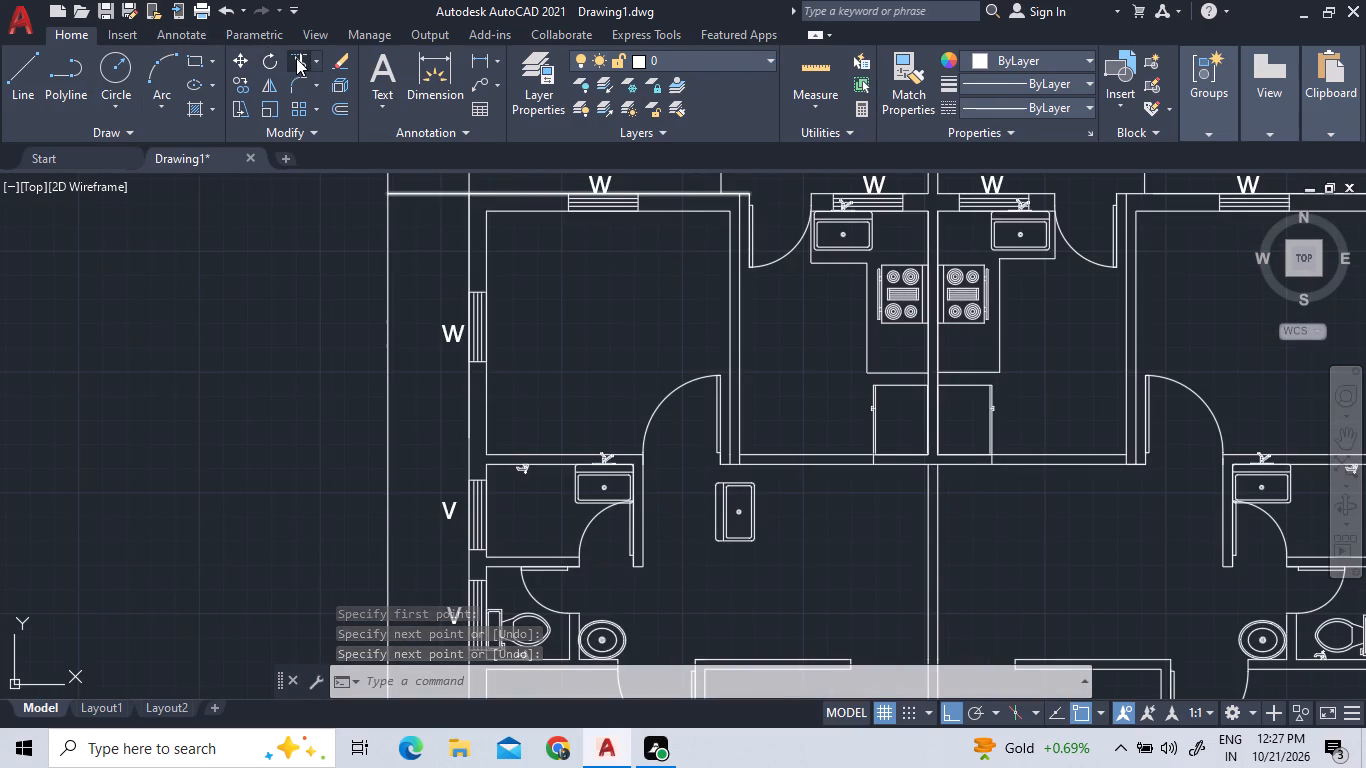
left_click(804, 464)
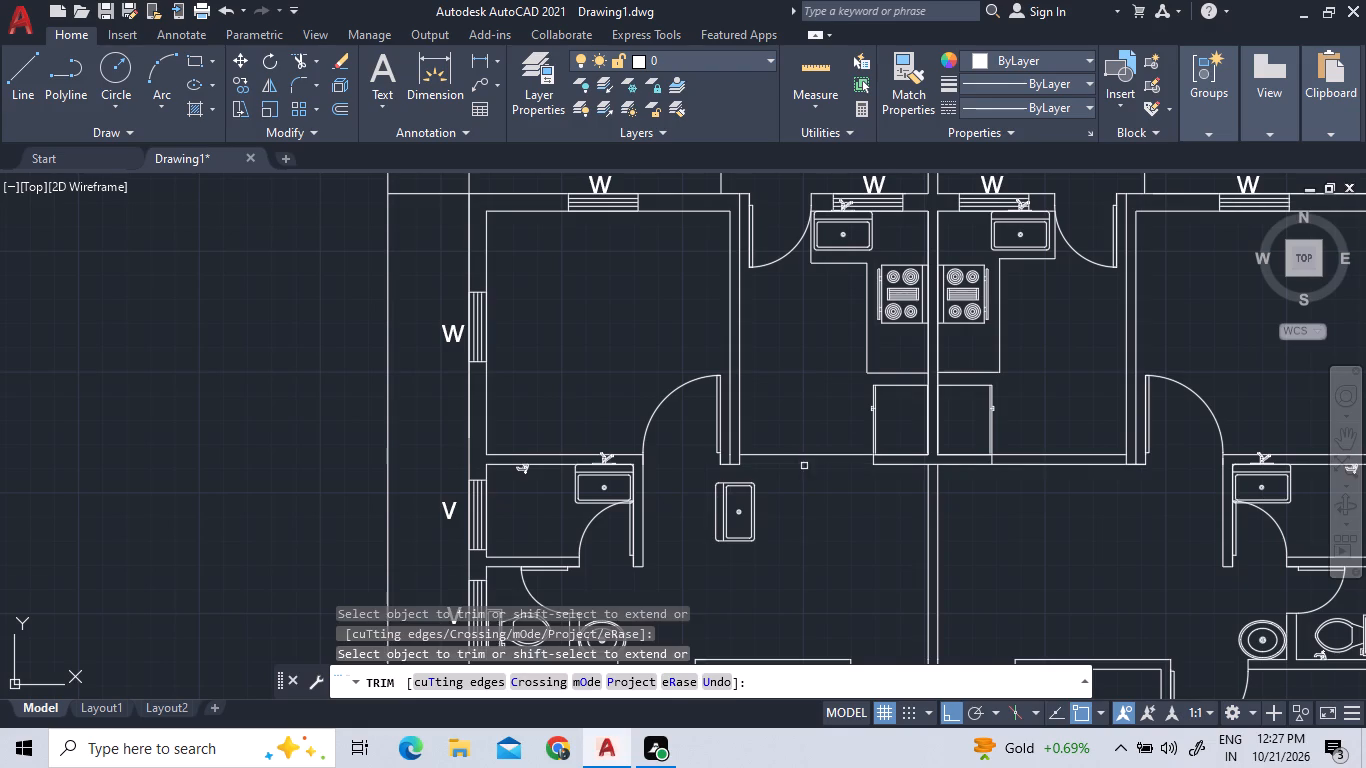
left_click(809, 453)
left_click(1079, 479)
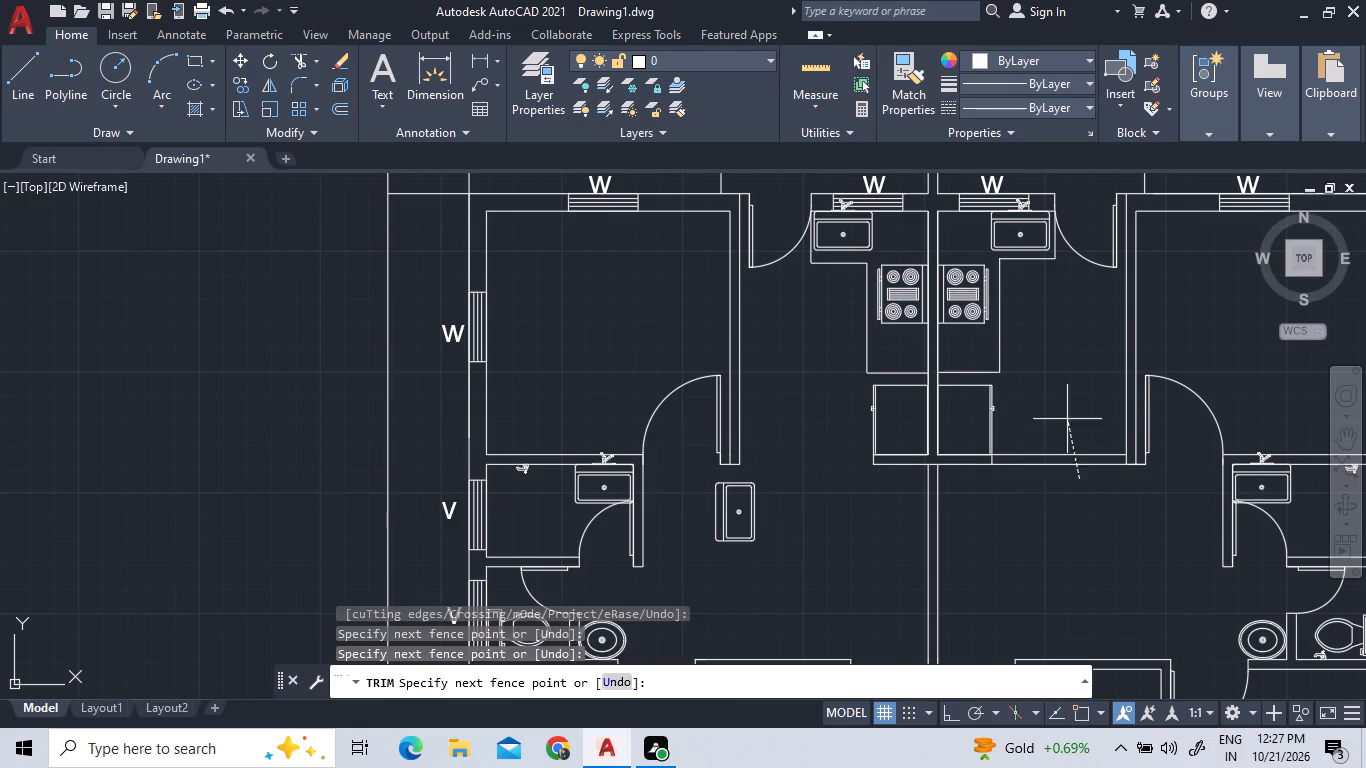
left_click(1067, 419)
scroll(1067, 419, "down", 1)
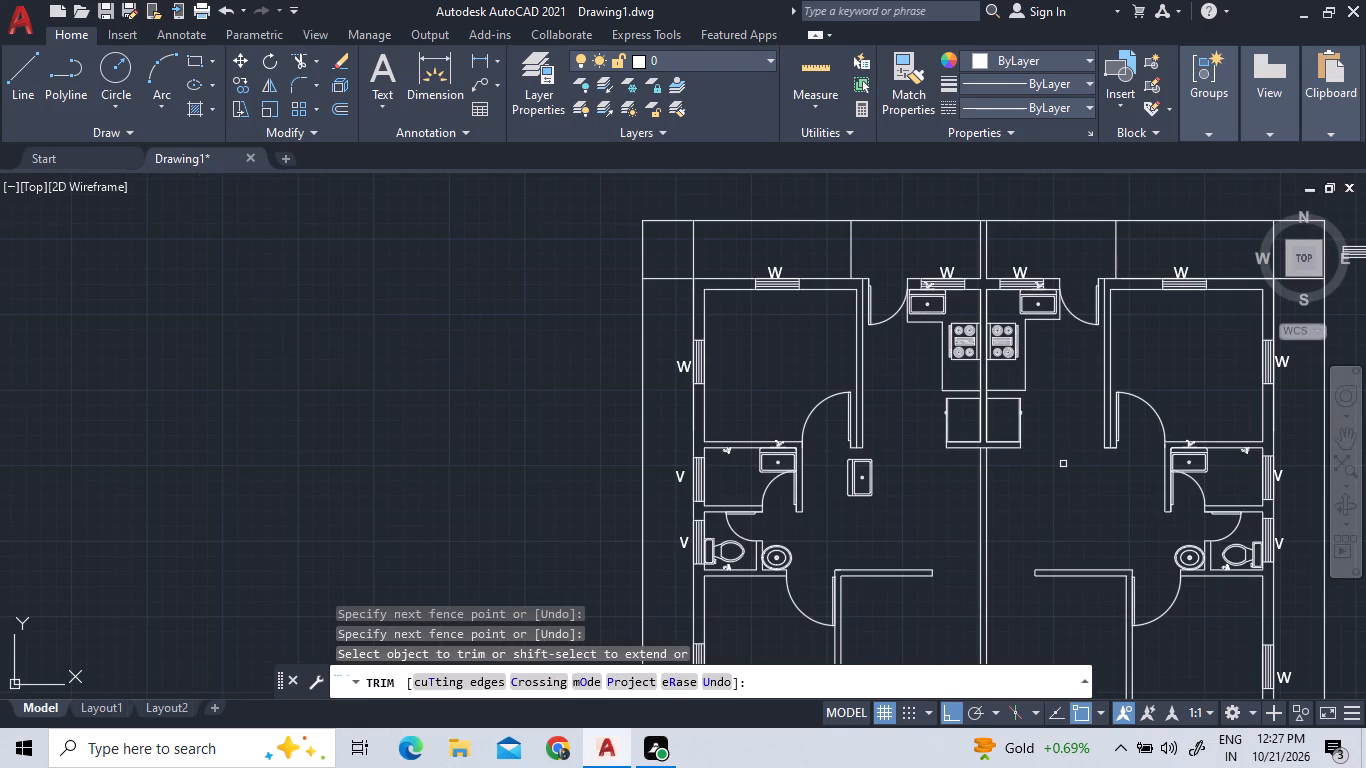
right_click(896, 521)
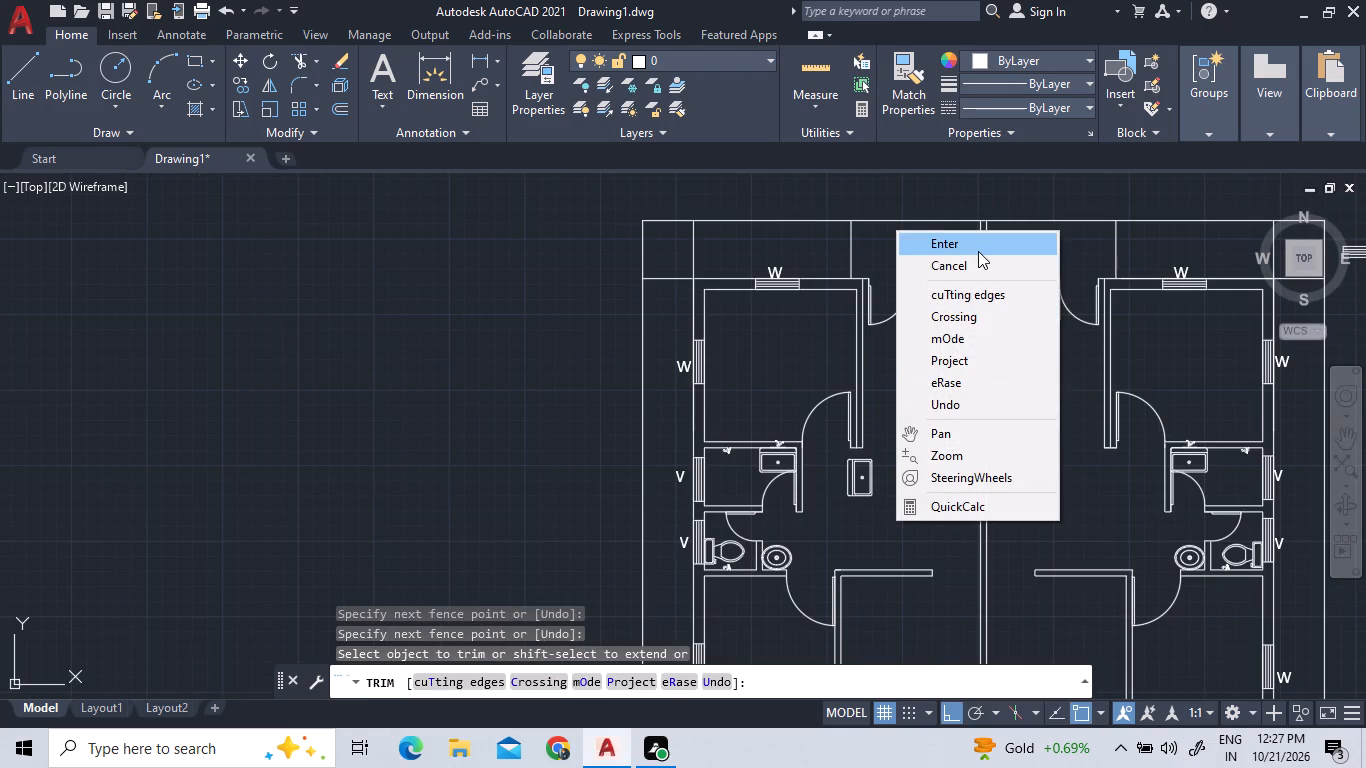
left_click(973, 265)
Delete the spare sink standing in the open area of the left unit, below the kitchen.
left_click(901, 508)
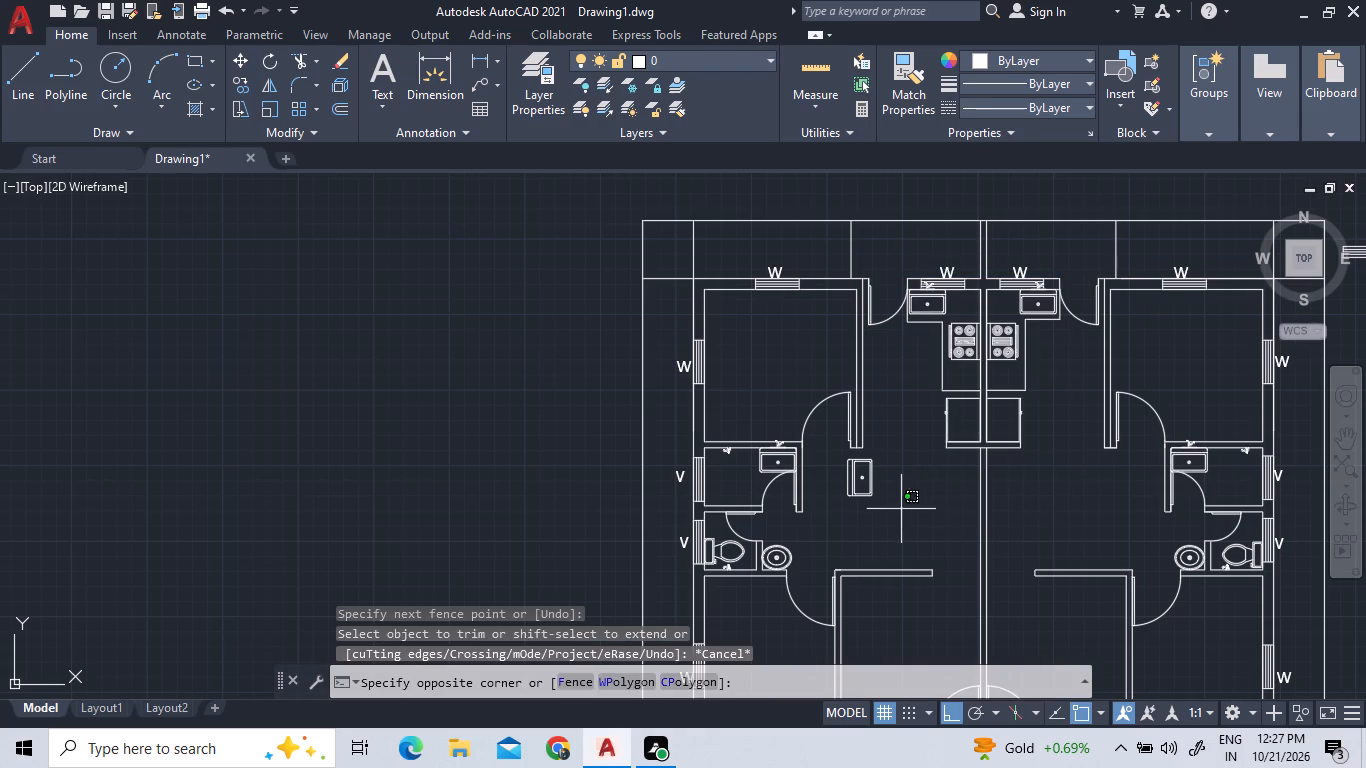
left_click(845, 476)
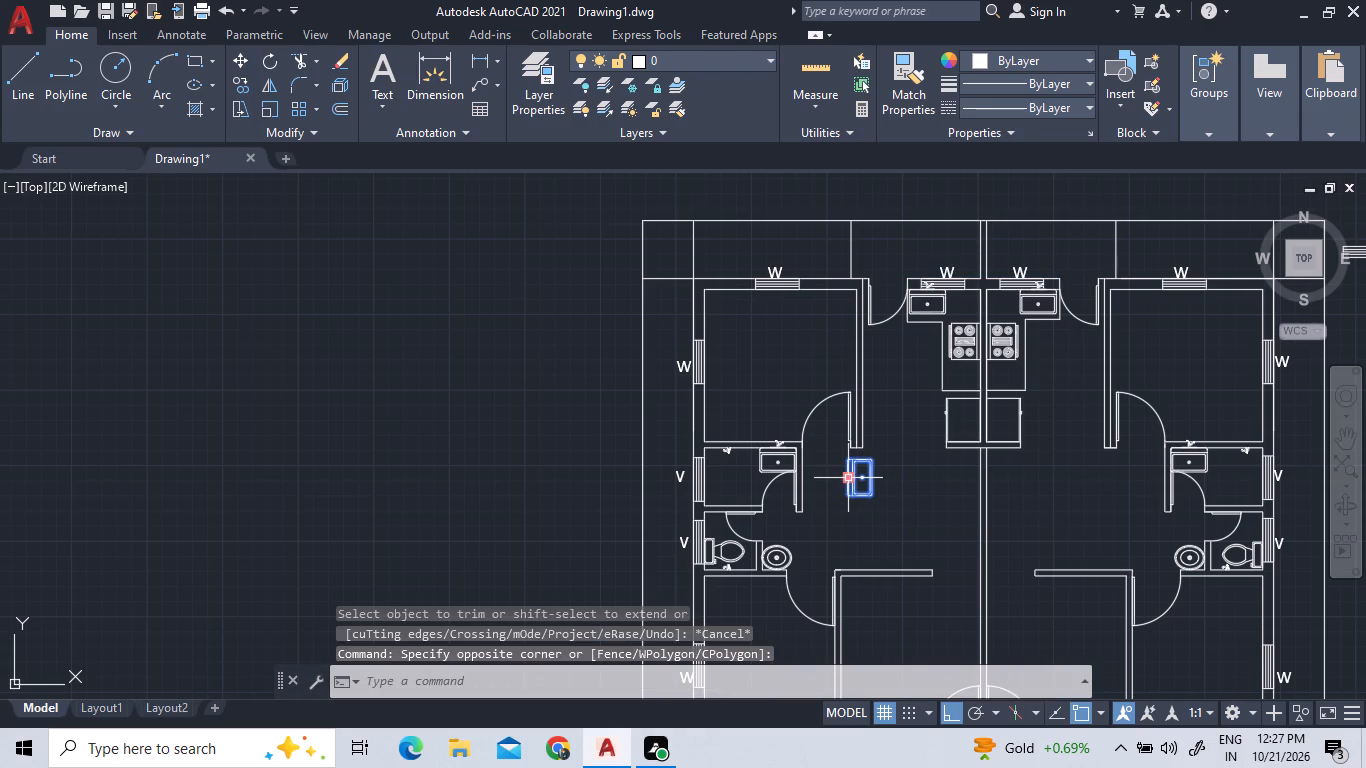
key("Delete")
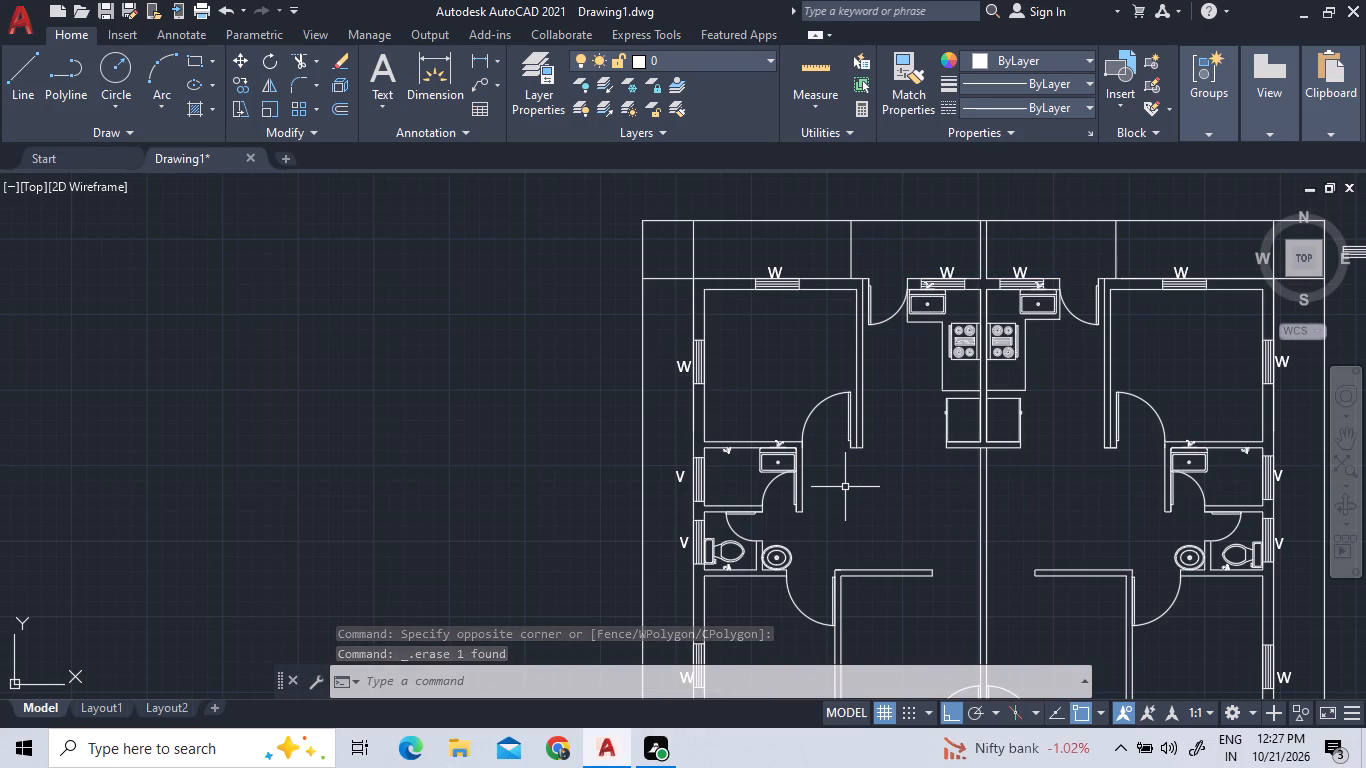
Insert the Bed - Queen block from DesignCenter's Home - Space Planner.dwg near the plan's upper-left outer edge.
scroll(844, 490, "down", 2)
scroll(877, 606, "up", 1)
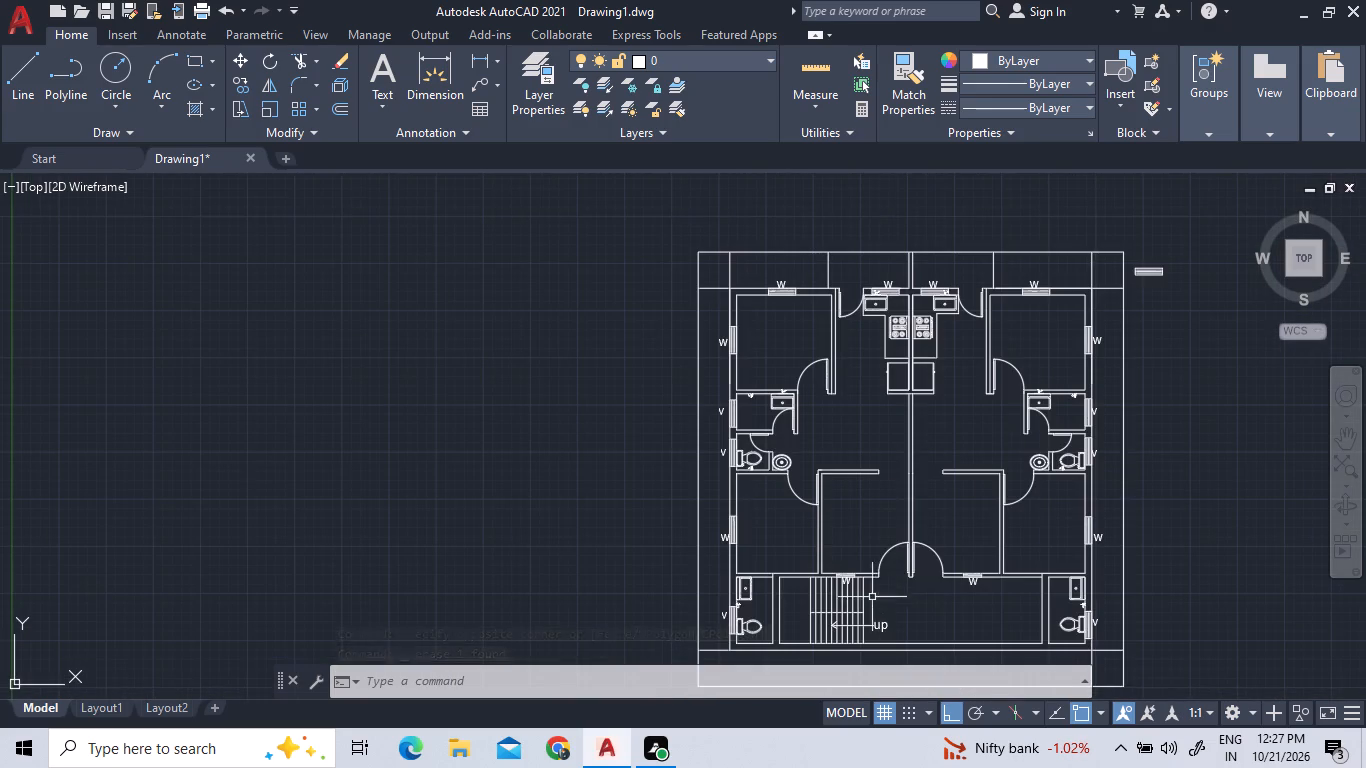
scroll(804, 549, "up", 1)
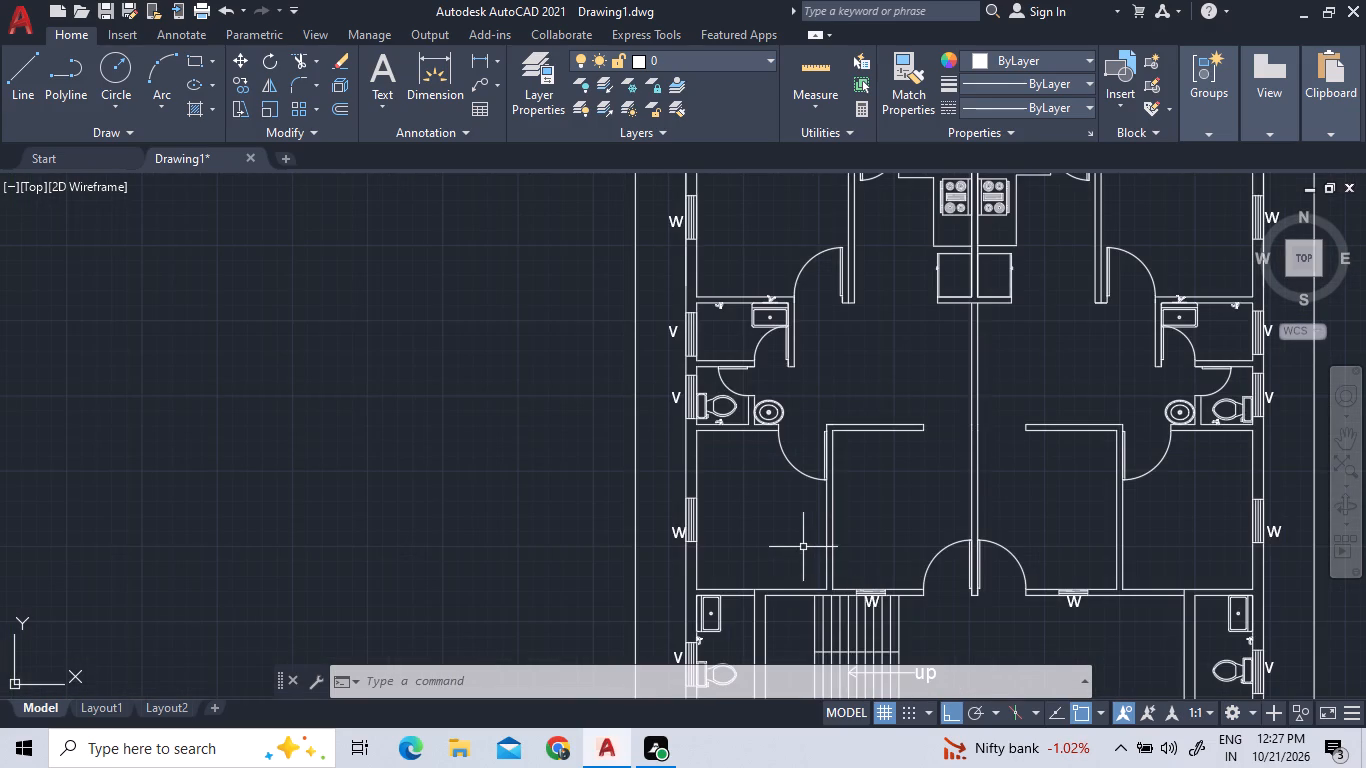
scroll(921, 580, "down", 2)
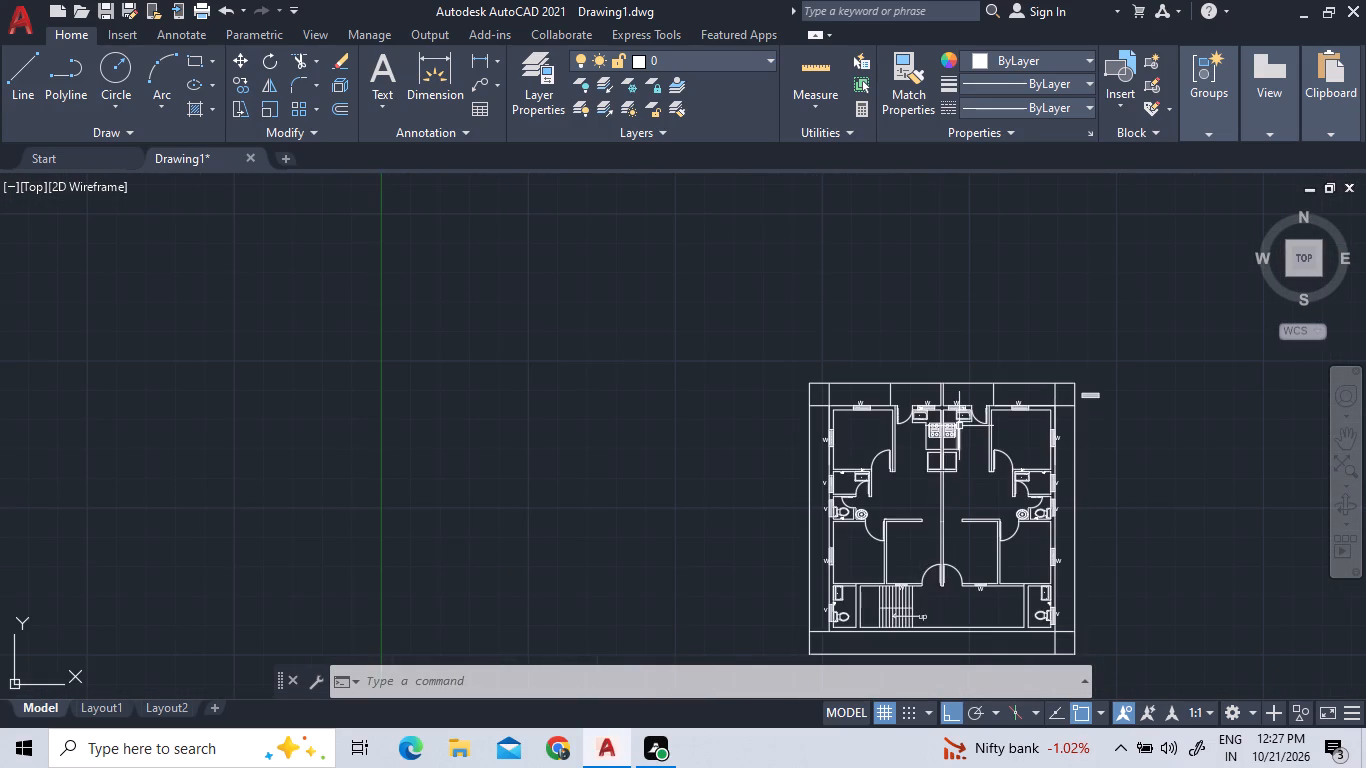
scroll(959, 426, "up", 2)
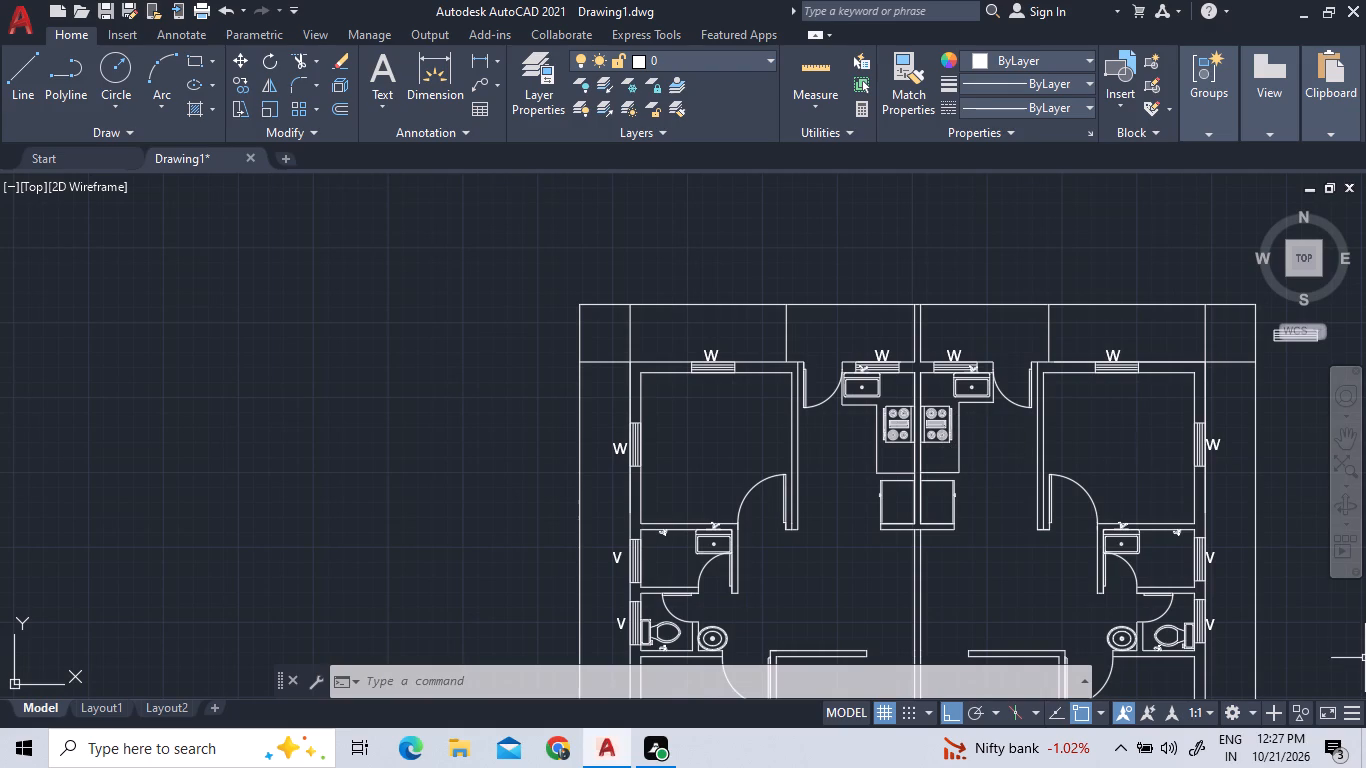
middle_click_drag(1036, 448, 655, 333)
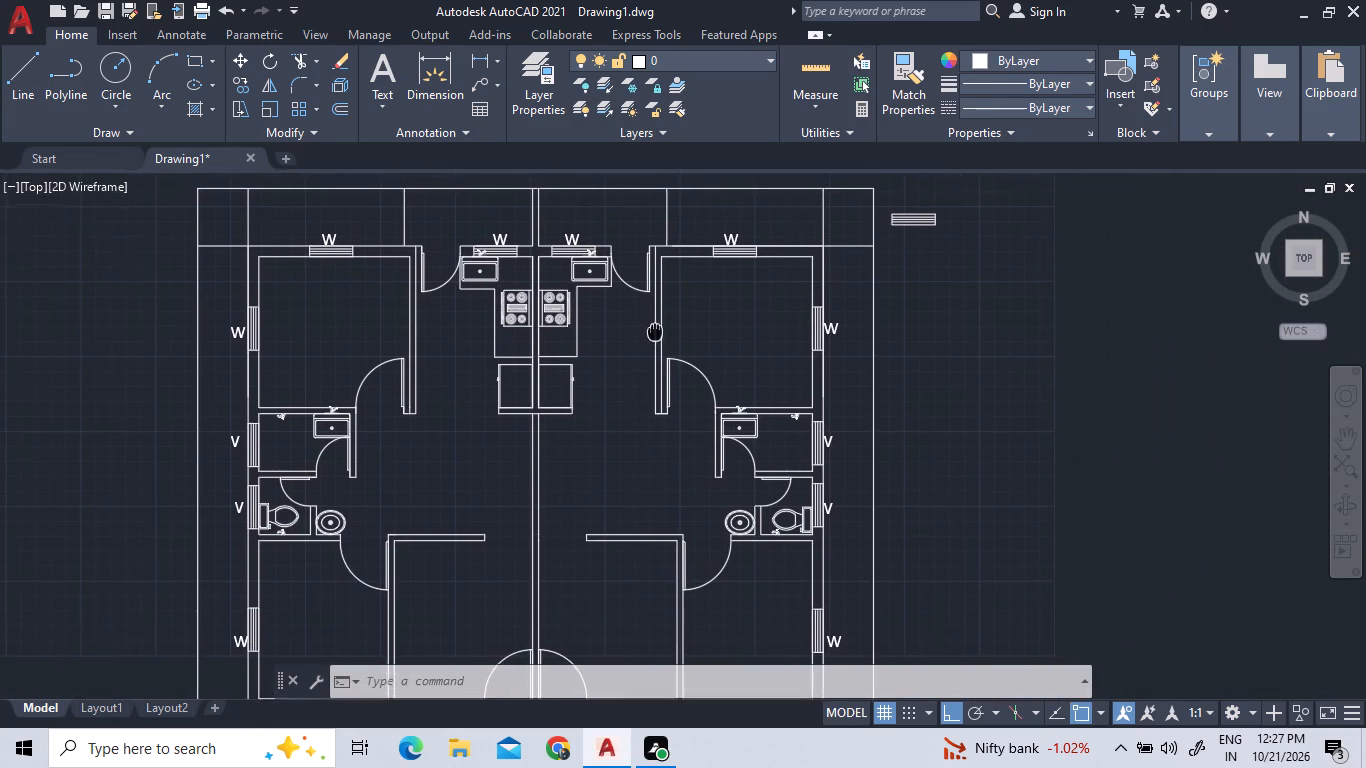
middle_click_drag(655, 333, 669, 341)
right_click(671, 341)
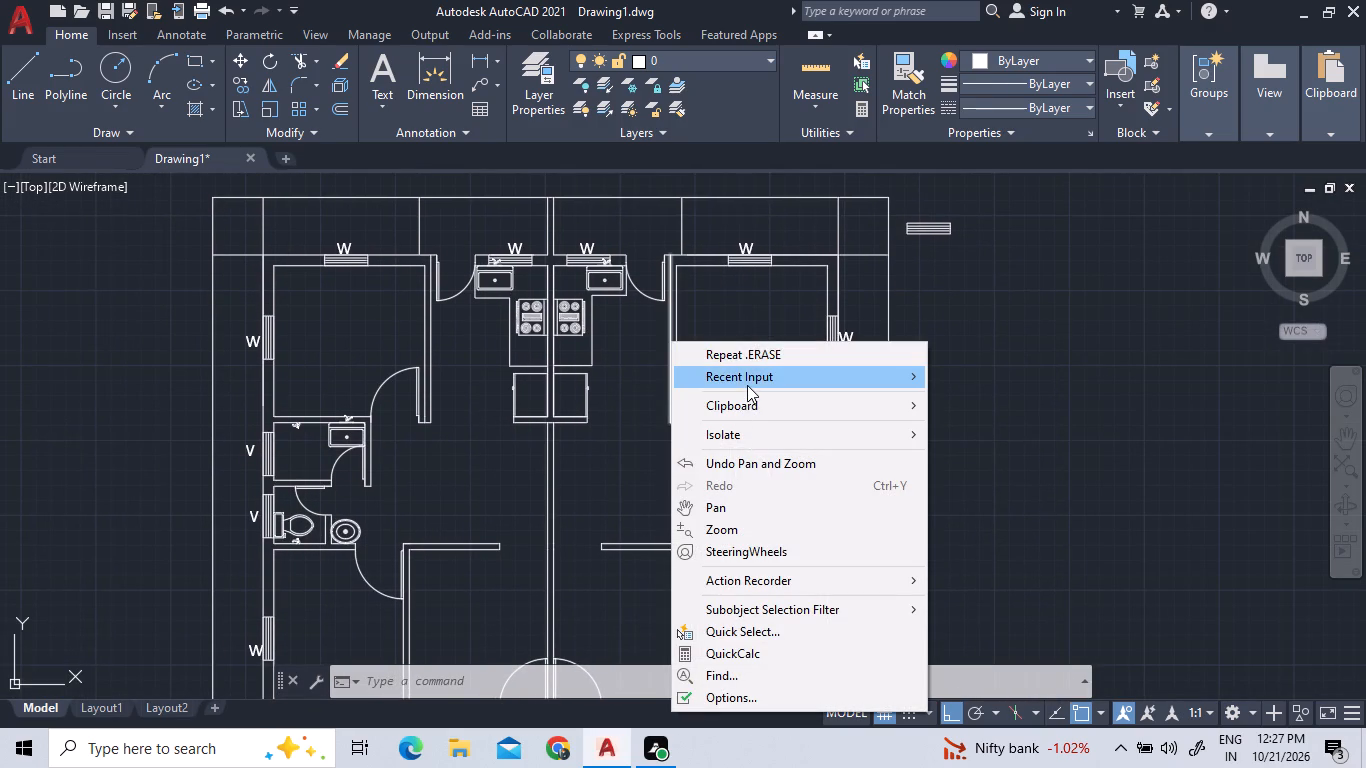
left_click(747, 385)
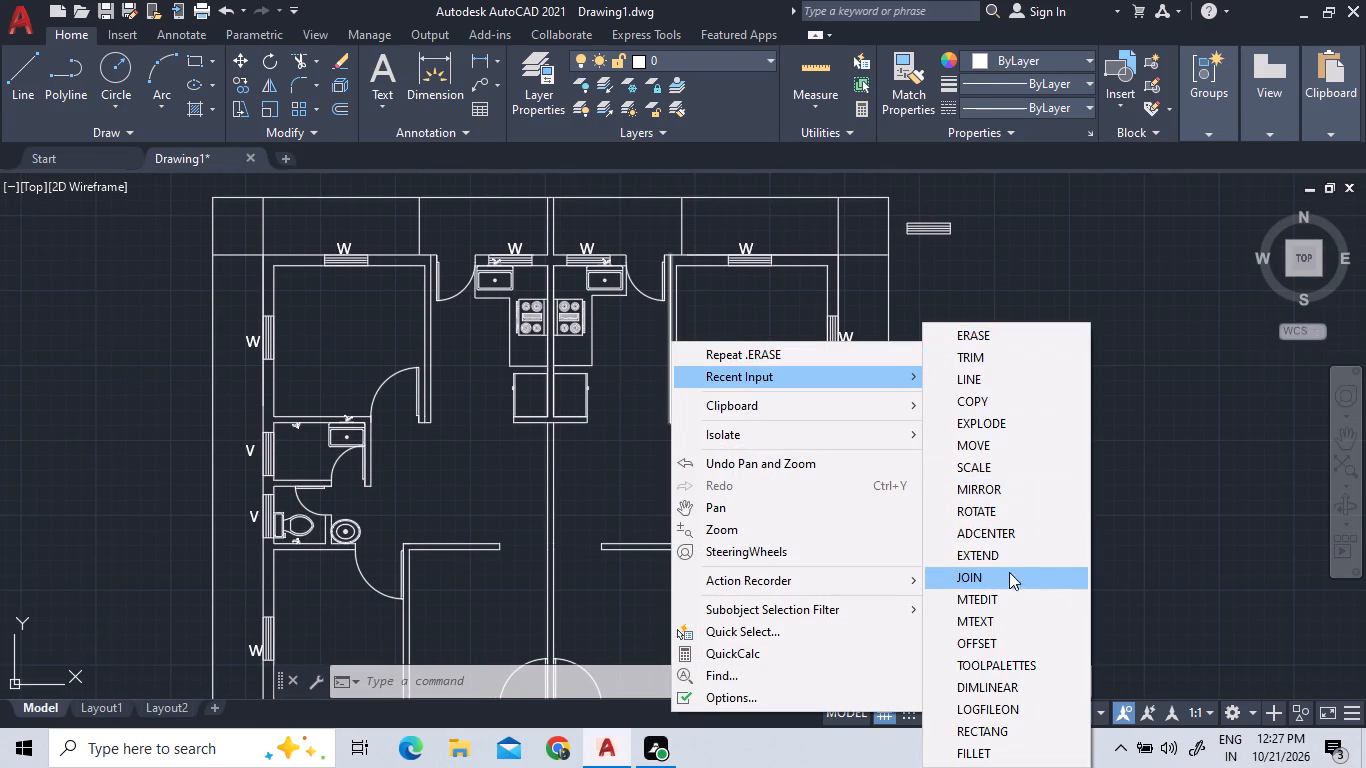
left_click(999, 532)
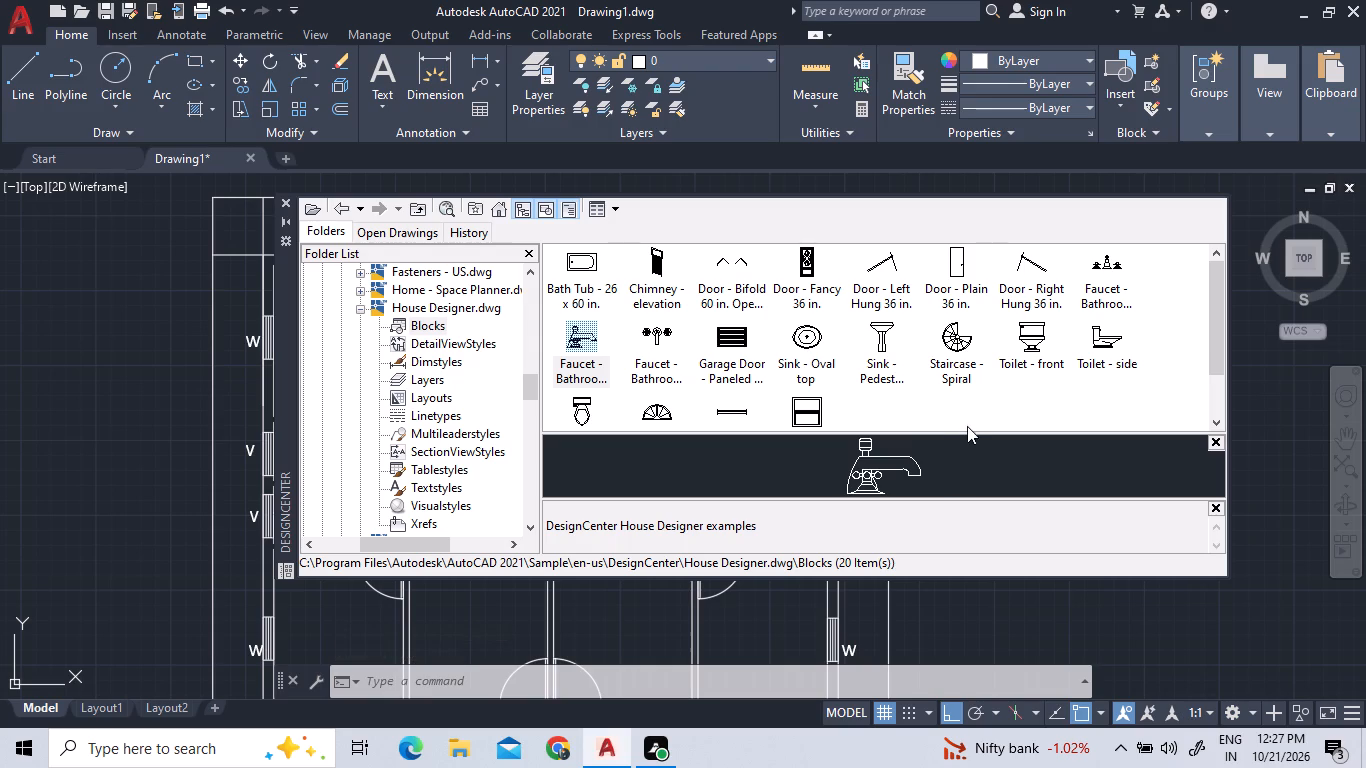
left_click(465, 294)
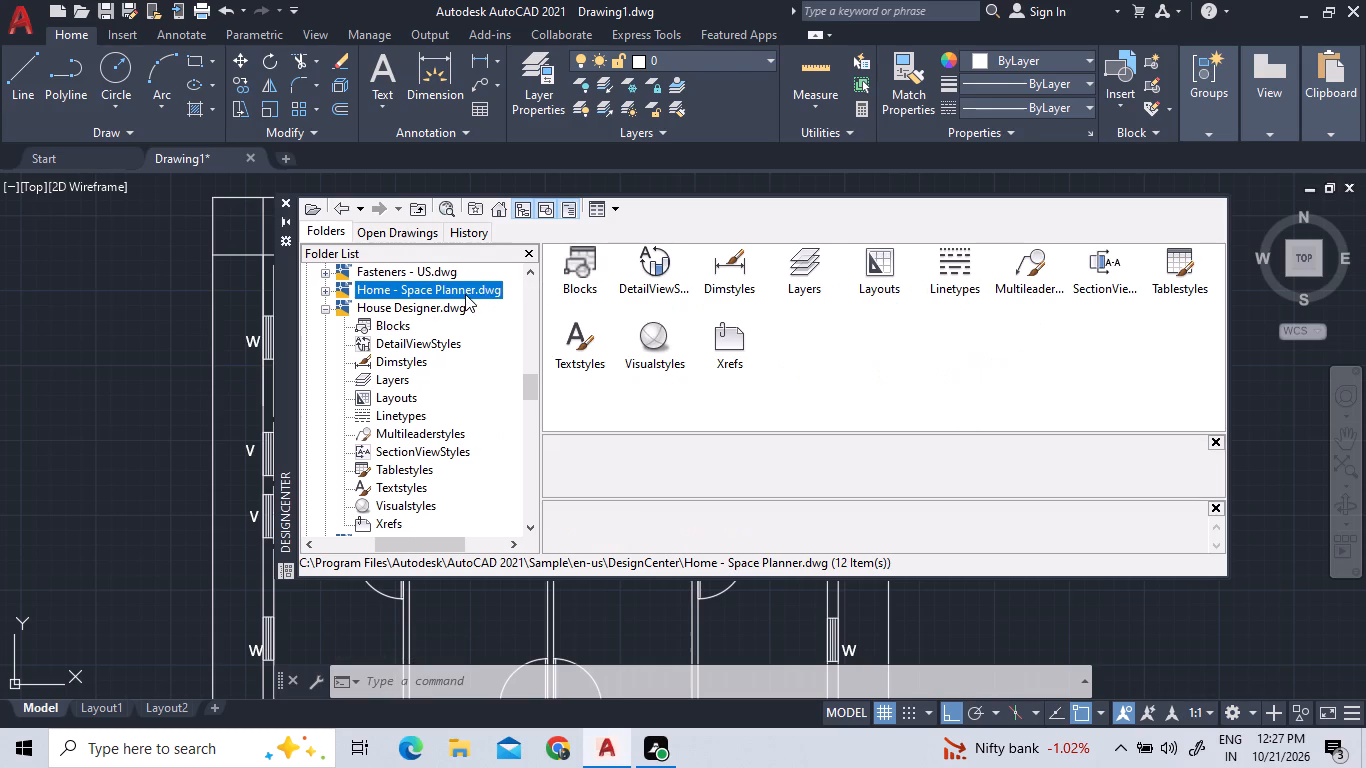
double_click(585, 269)
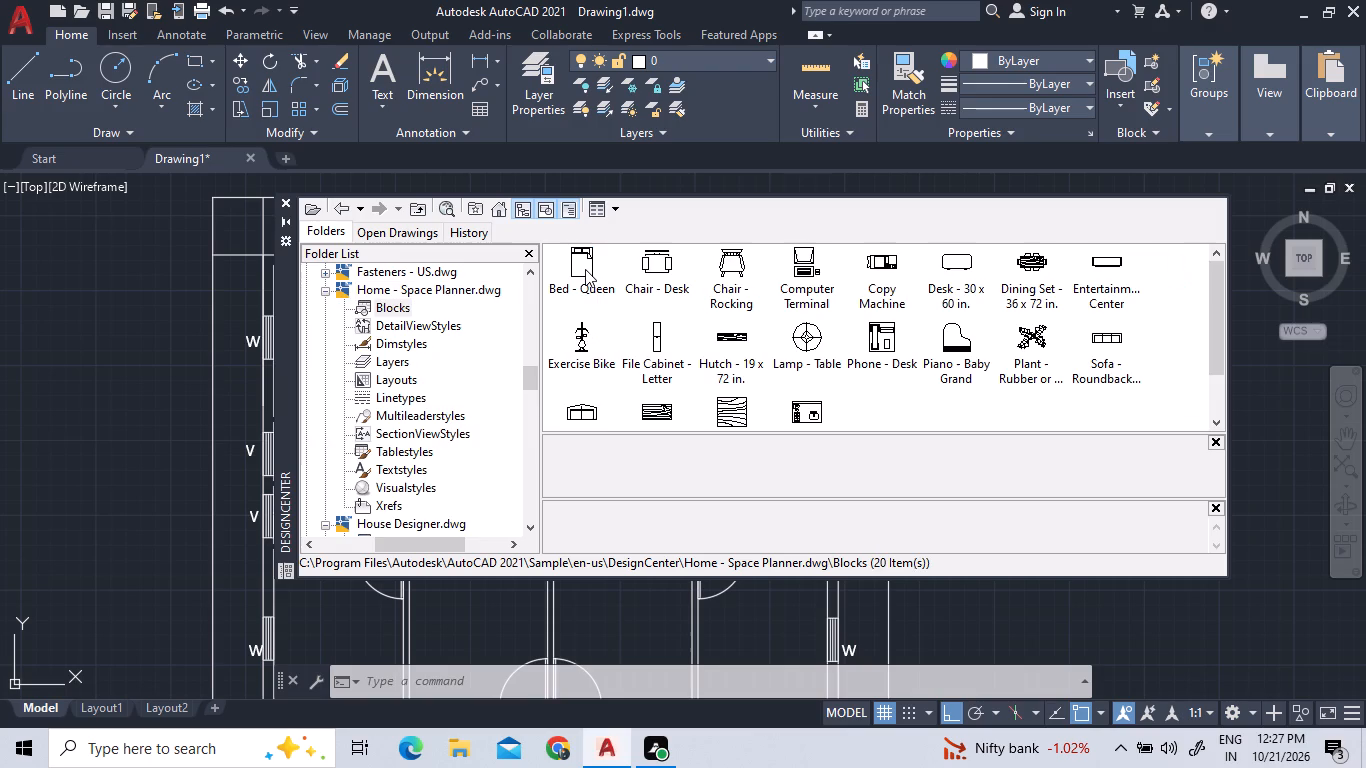
left_click_drag(584, 269, 153, 317)
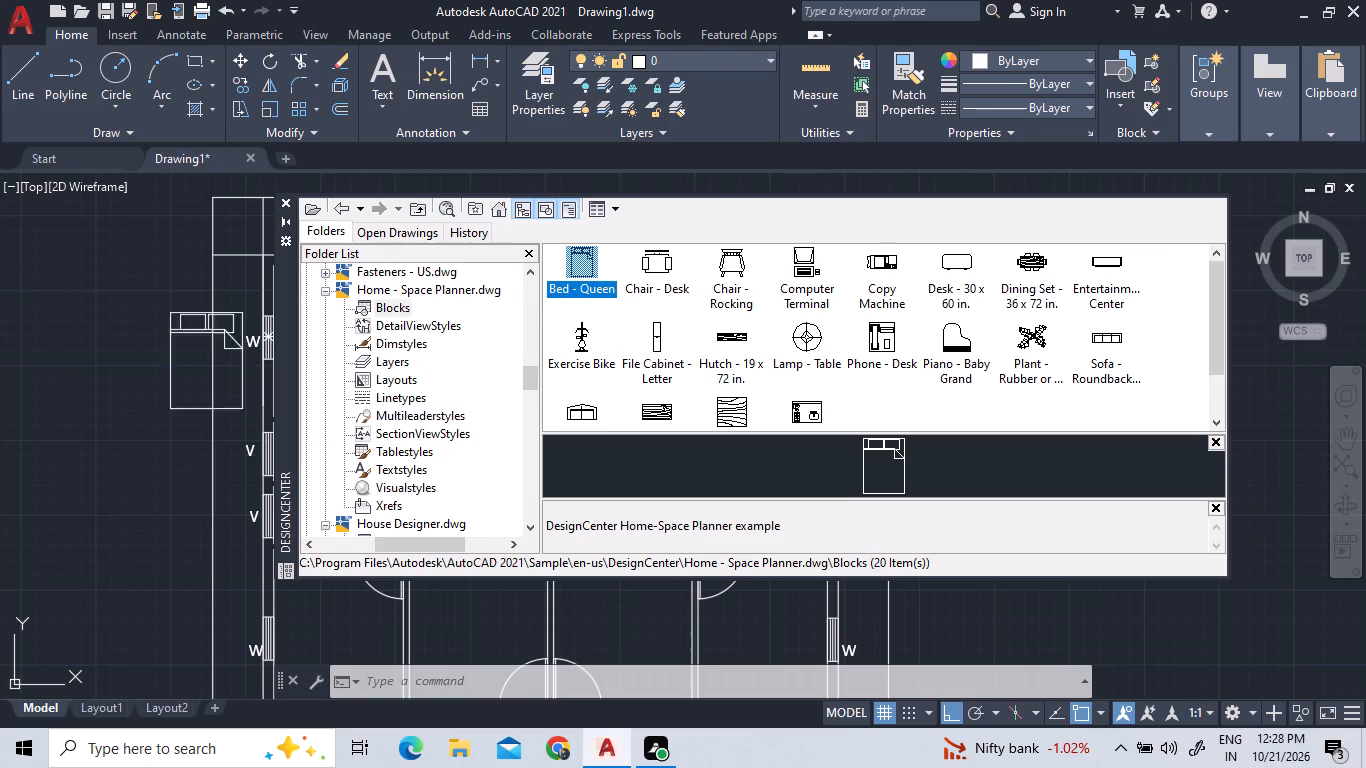
Move the queen bed block farther left, well clear of the plan's outer edge.
left_click_drag(153, 317, 60, 330)
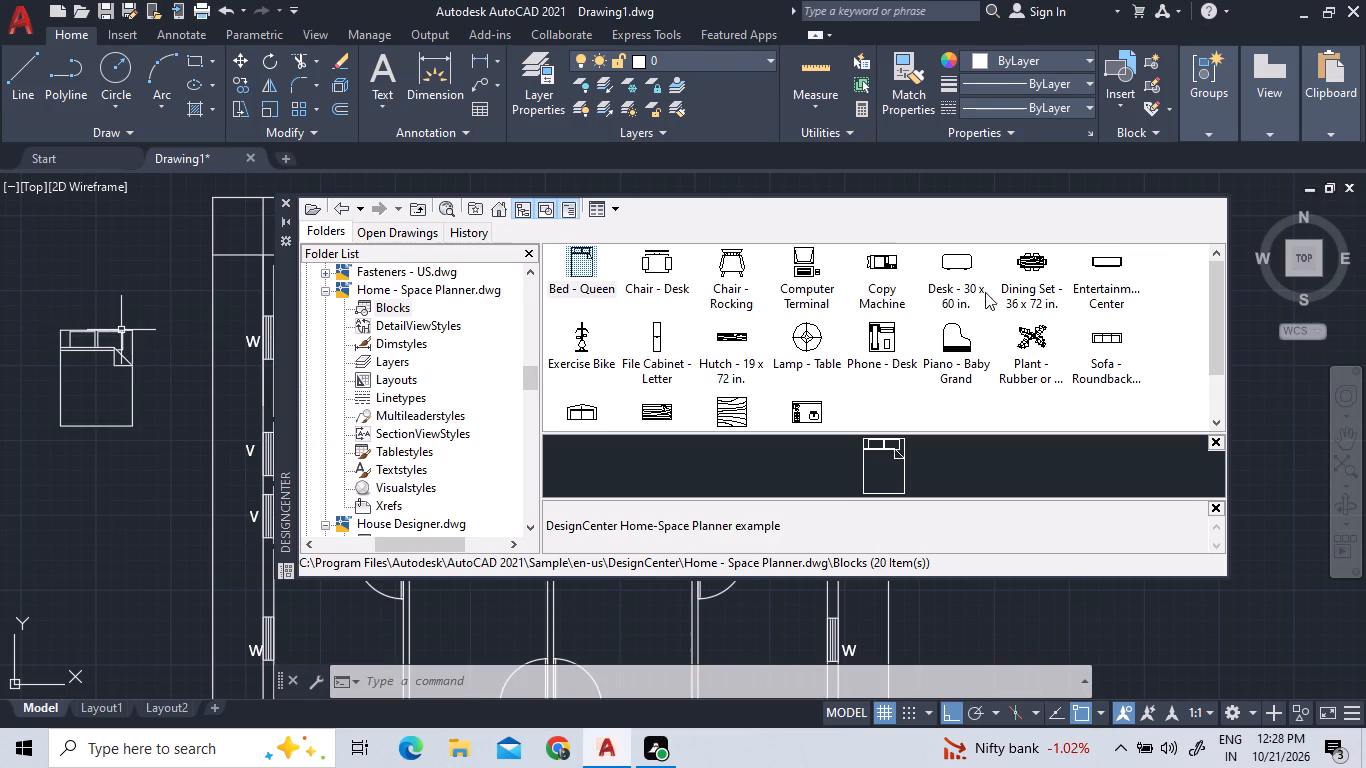
Insert the Dining Set - 36 x 72 in. block and the three-seat Sofa - Roundback block below the bed, outside the plan.
left_click_drag(1039, 264, 98, 509)
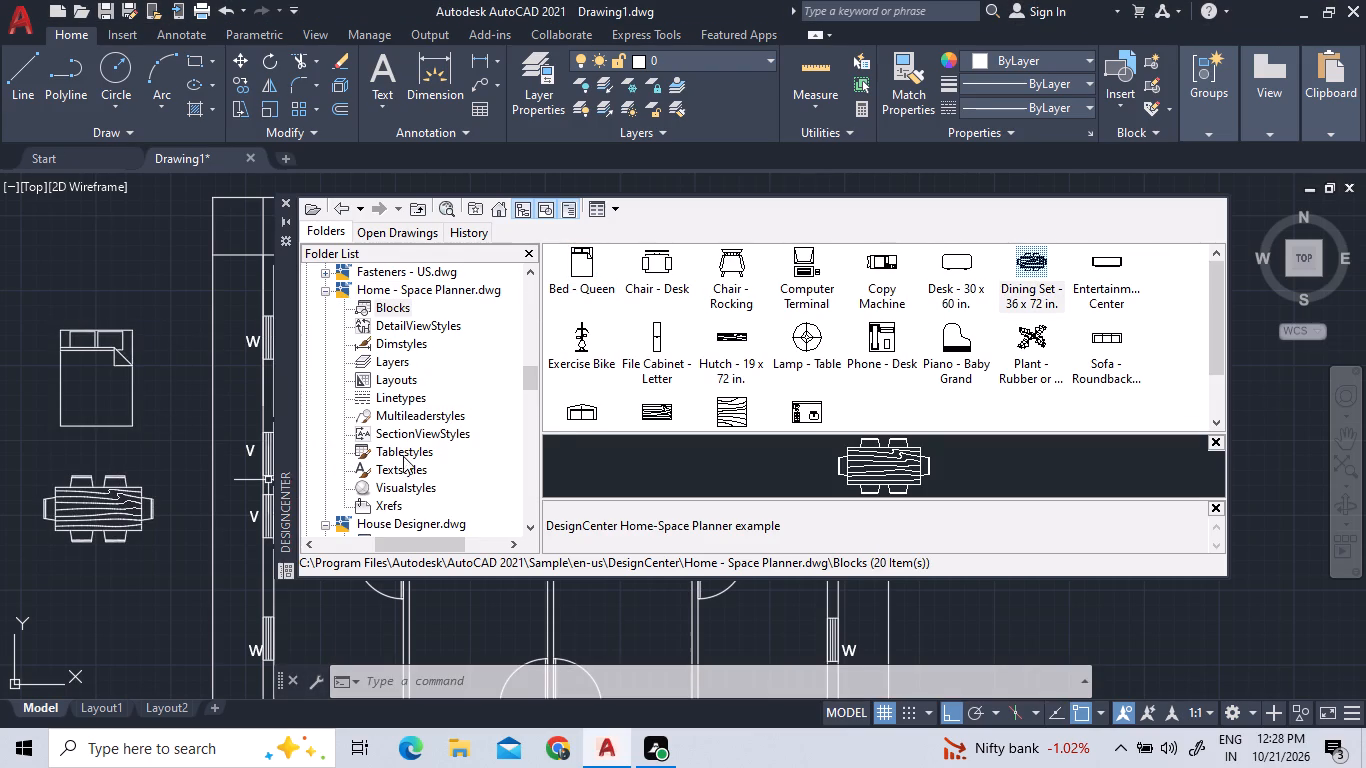
scroll(847, 397, "down", 2)
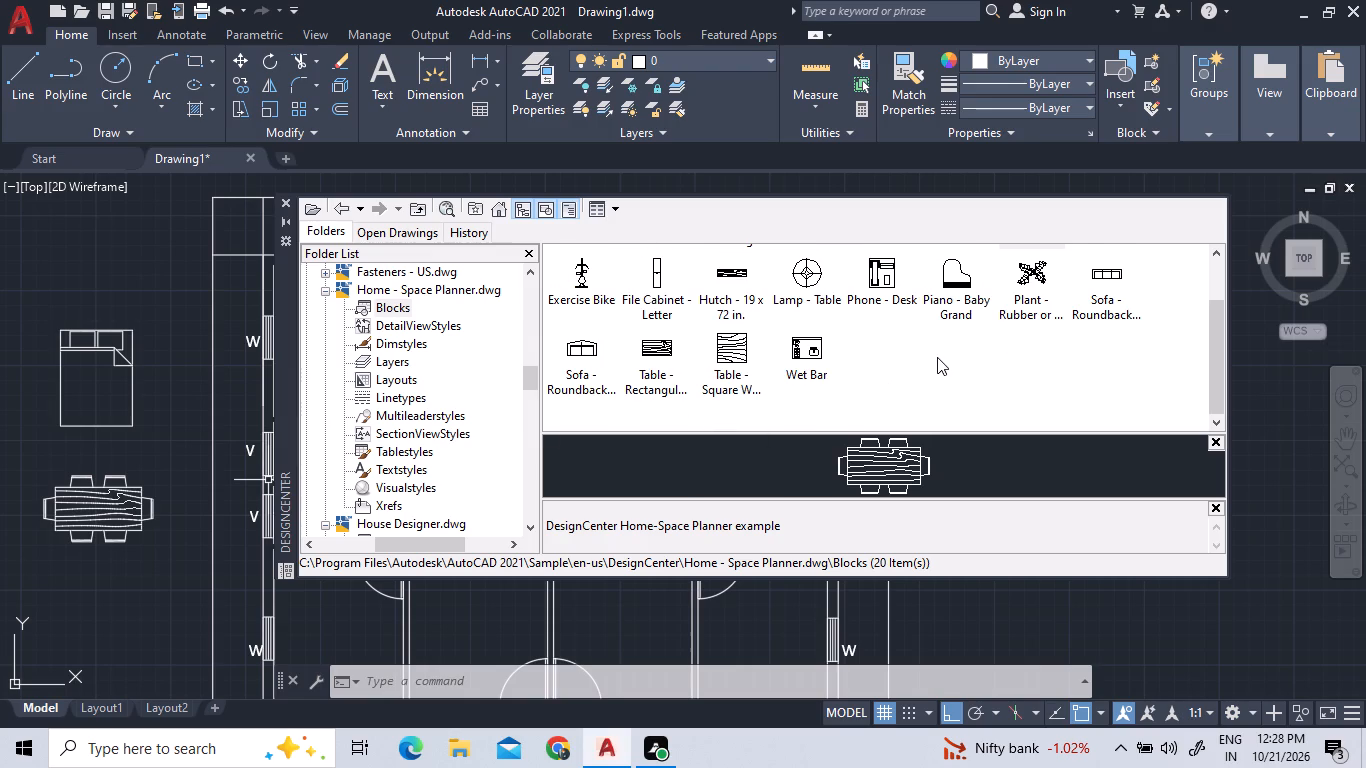
left_click_drag(1106, 279, 1097, 296)
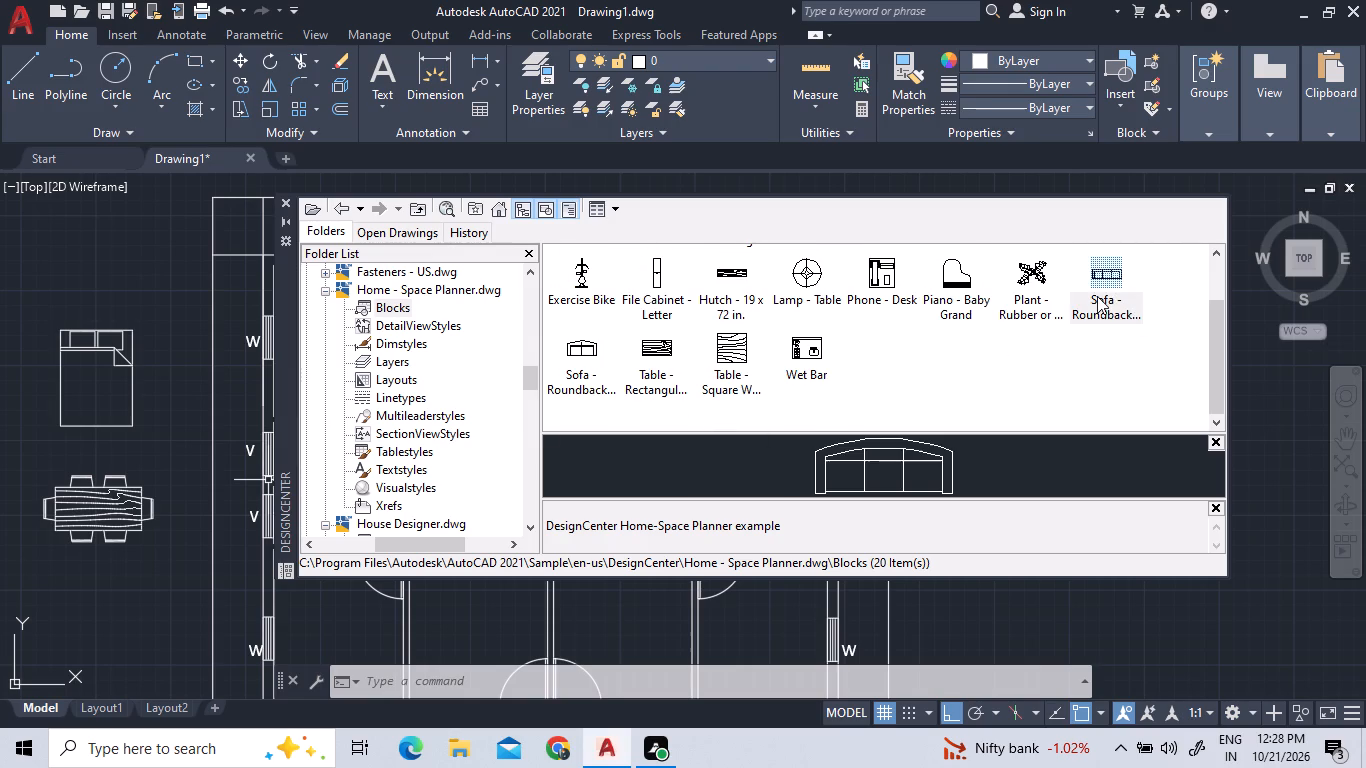
left_click_drag(1097, 296, 55, 568)
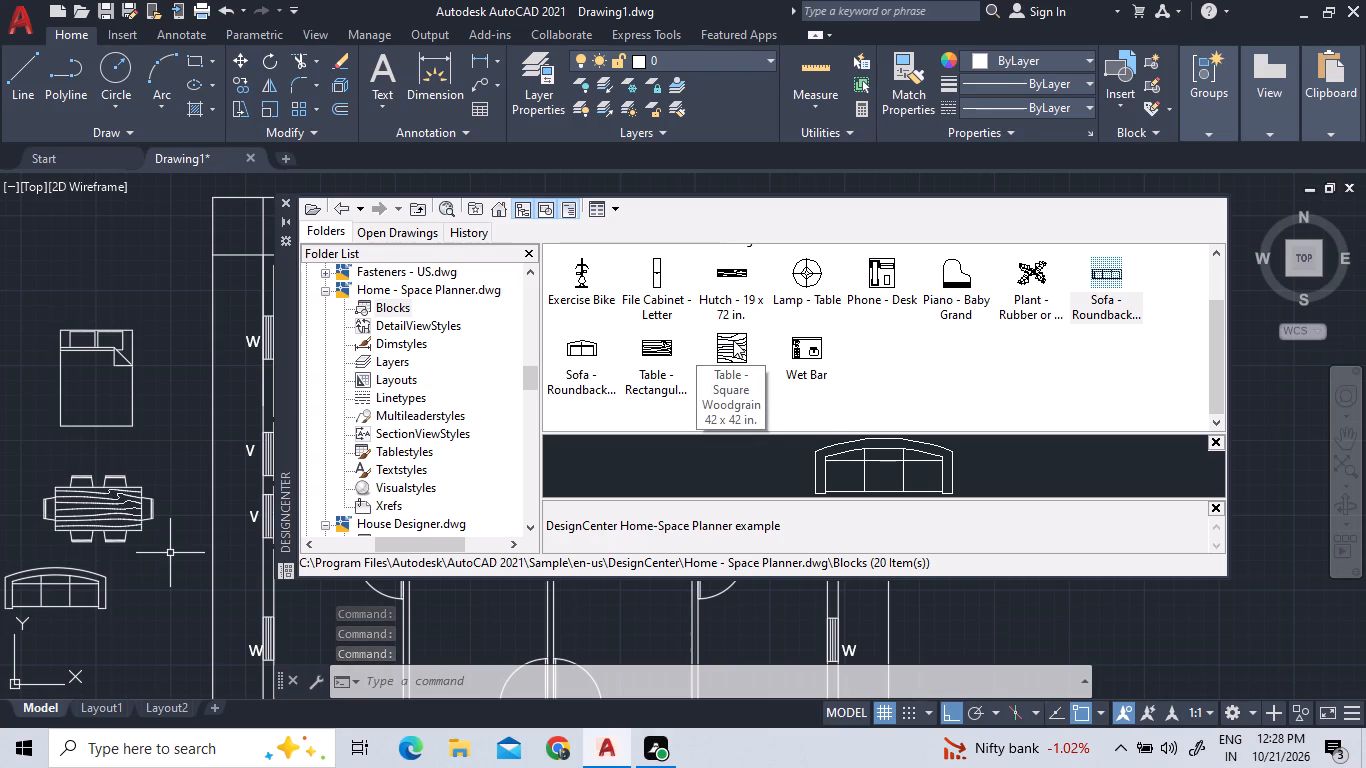
Insert the Table - Square Woodgrain 42 x 42 in. and rectangular table blocks above the bed outside the plan, and close DesignCenter.
left_click_drag(731, 340, 404, 366)
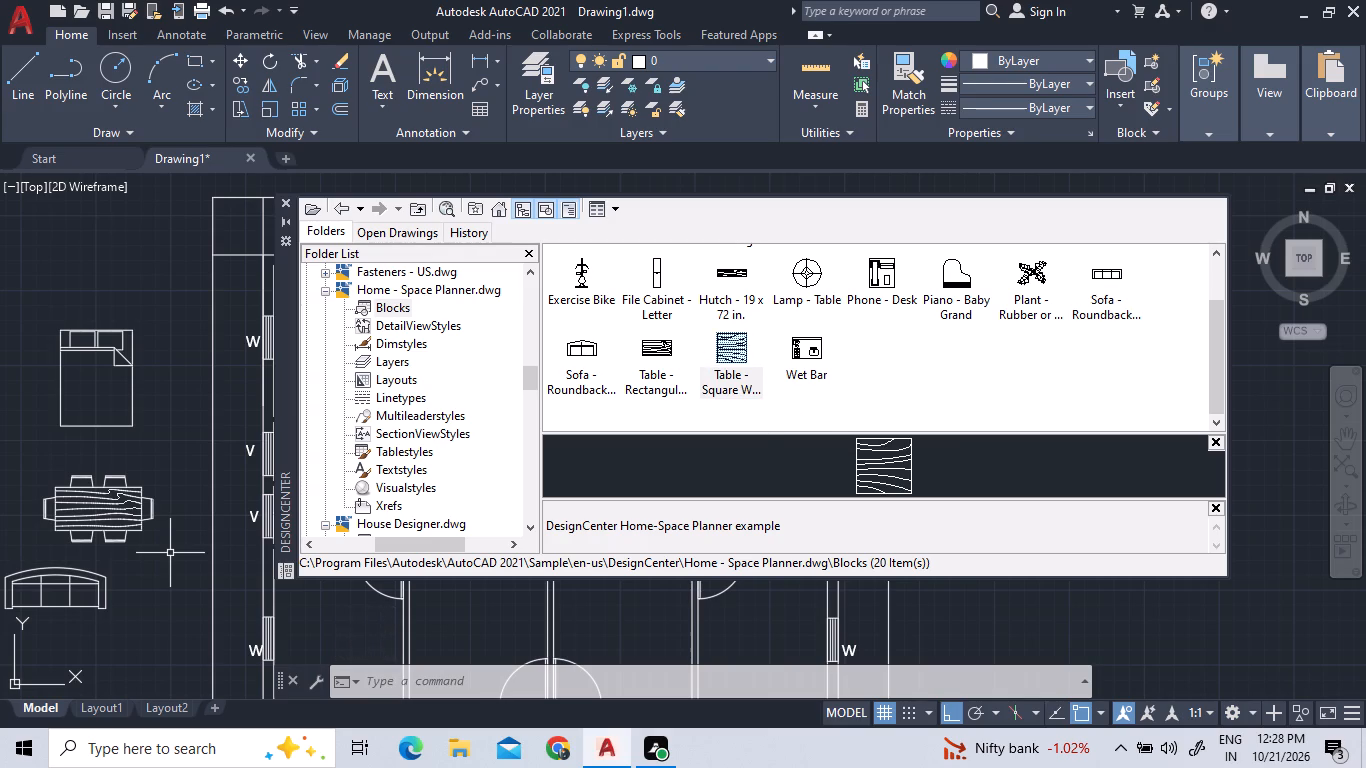
left_click_drag(404, 366, 28, 226)
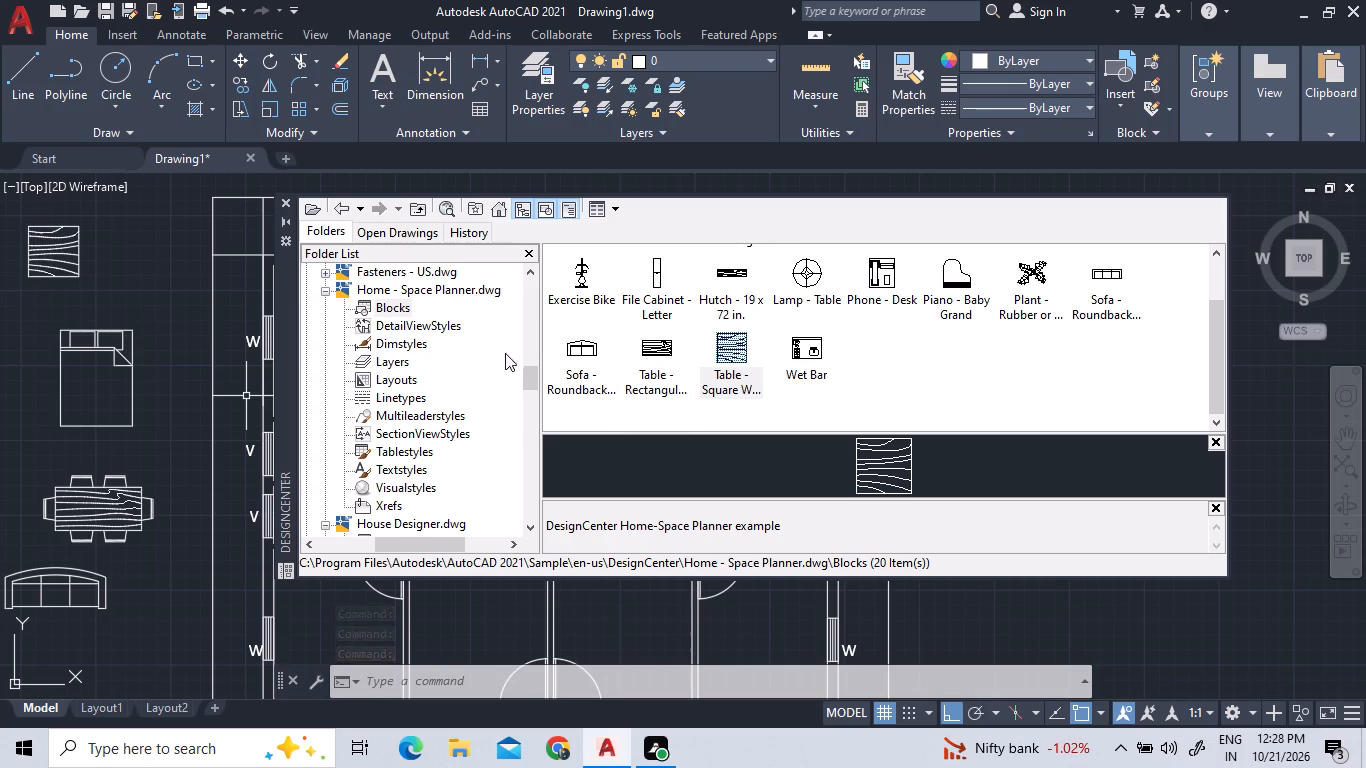
left_click_drag(652, 349, 123, 299)
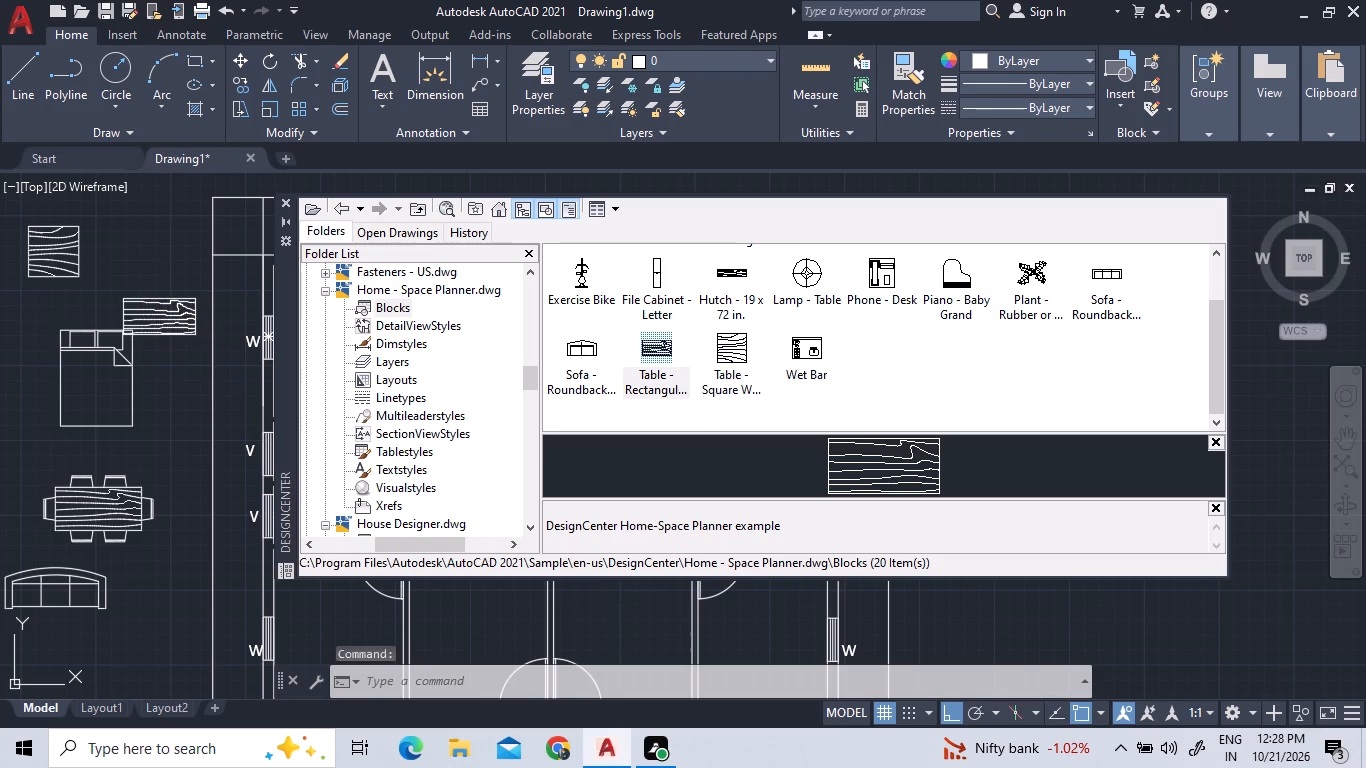
left_click_drag(123, 299, 117, 267)
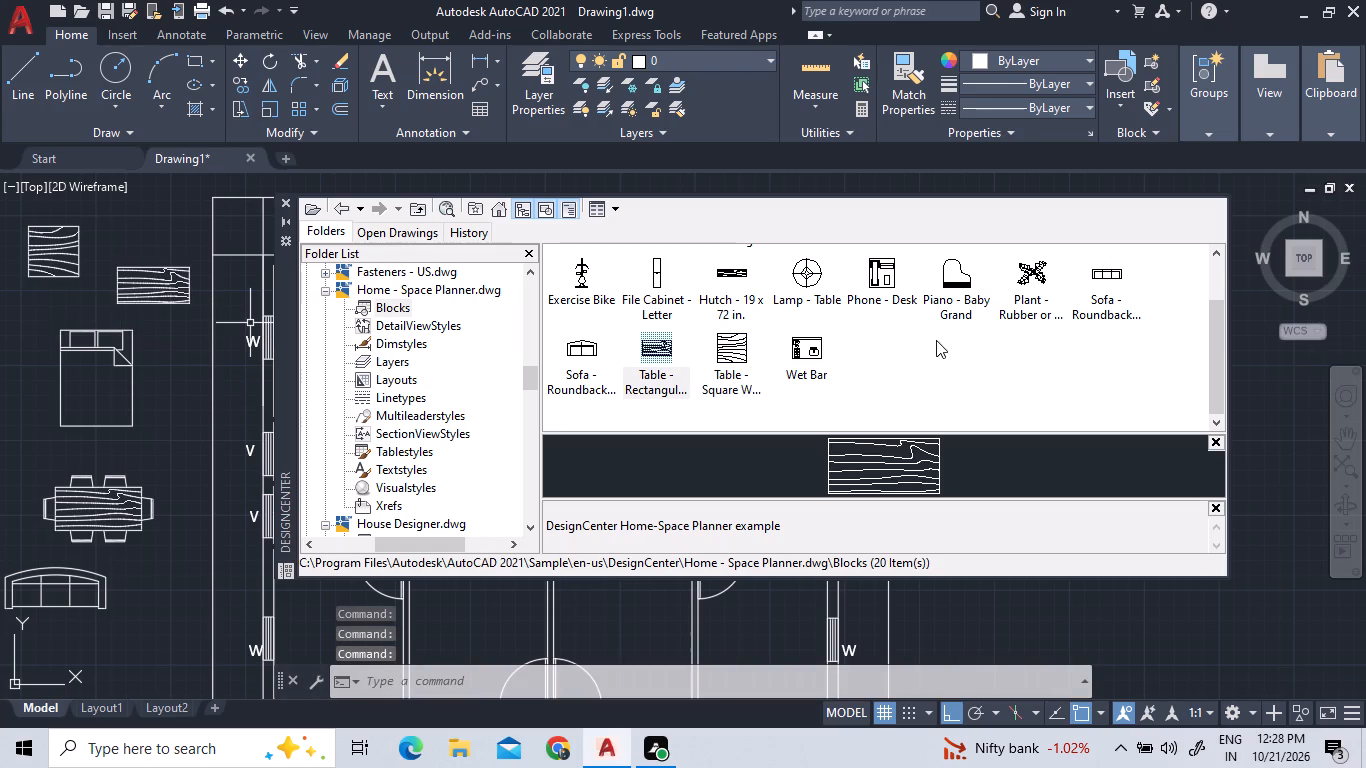
scroll(931, 345, "up", 2)
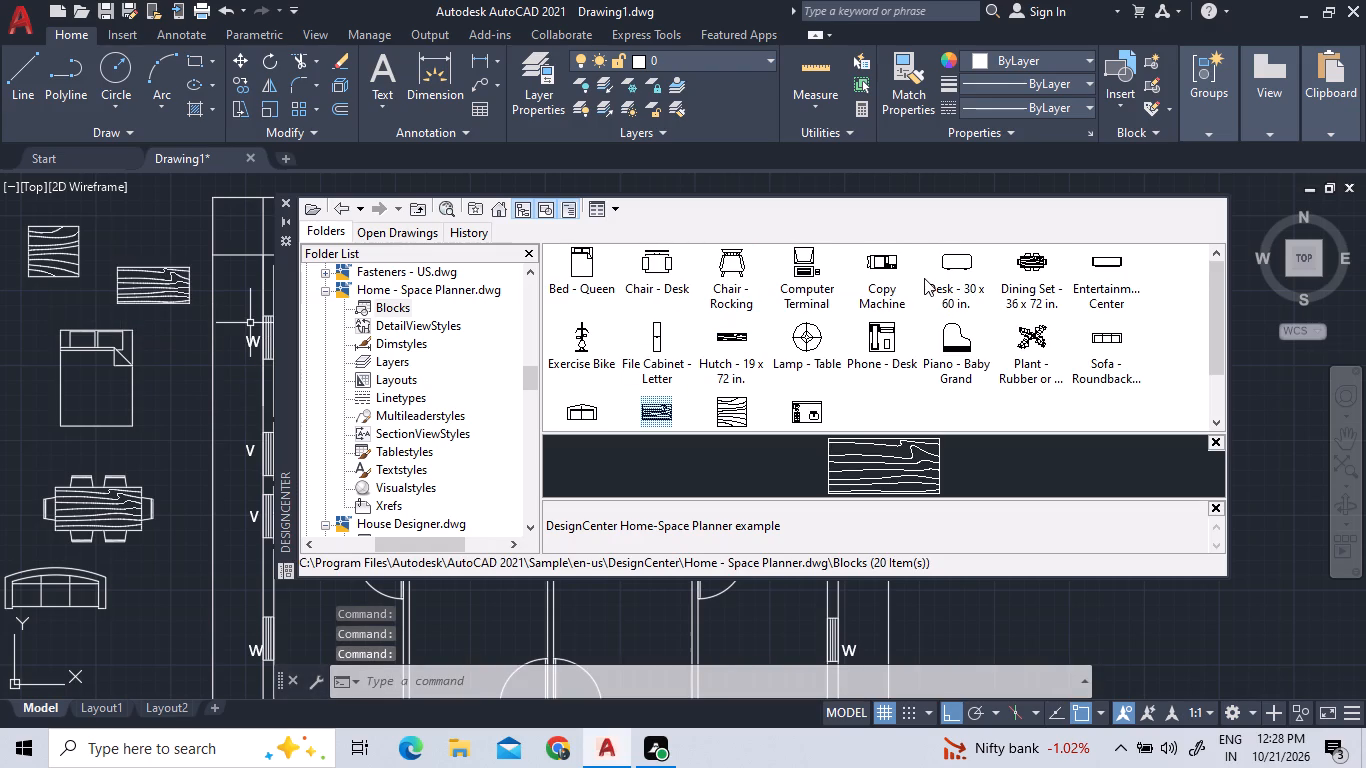
scroll(730, 354, "up", 3)
scroll(730, 354, "down", 3)
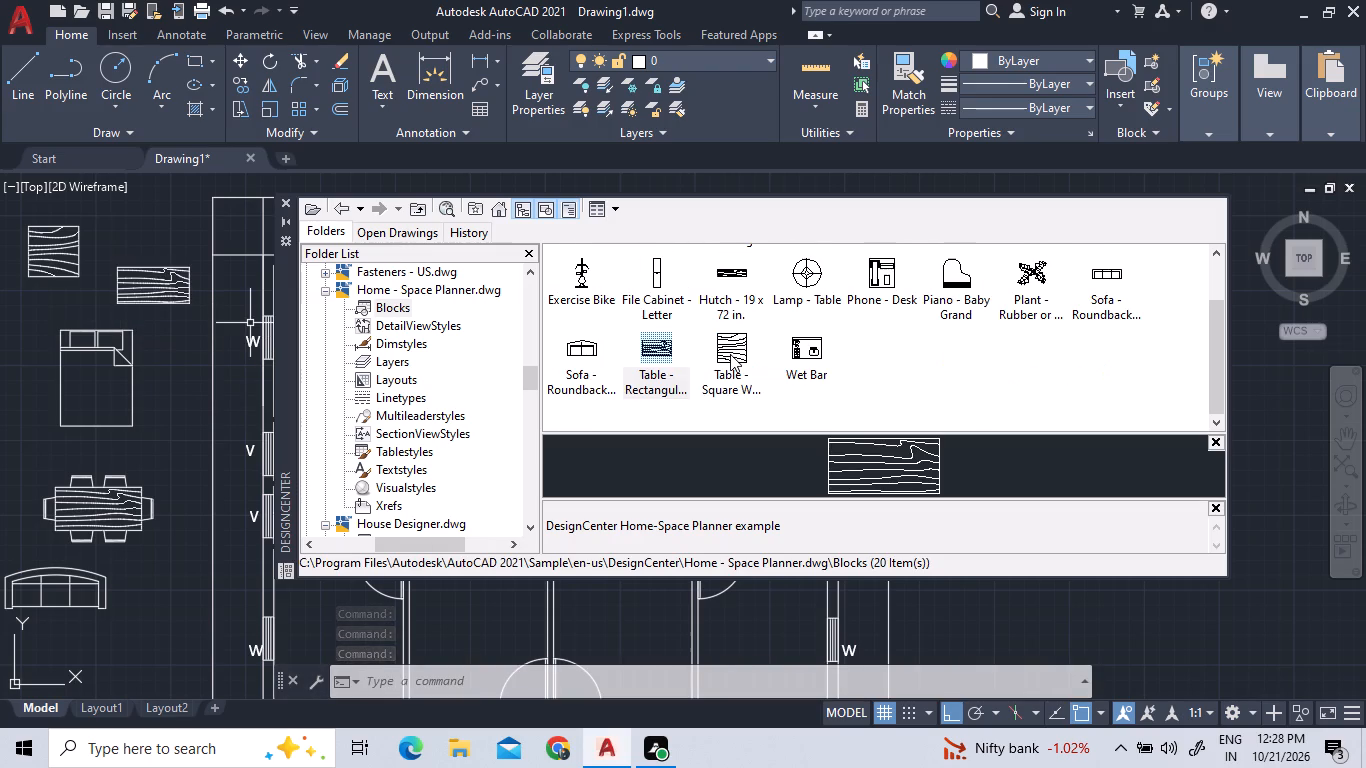
scroll(730, 354, "up", 3)
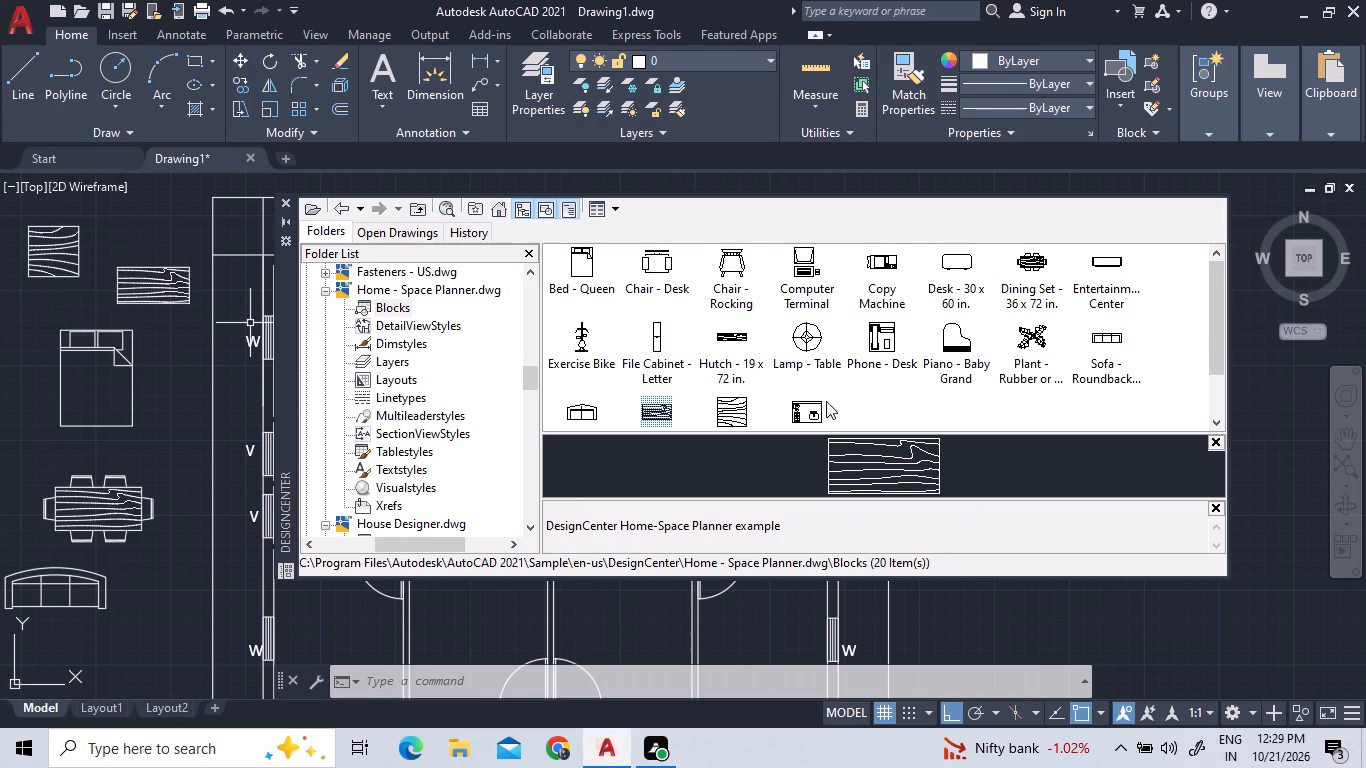
scroll(789, 430, "down", 3)
scroll(589, 413, "up", 3)
left_click(280, 199)
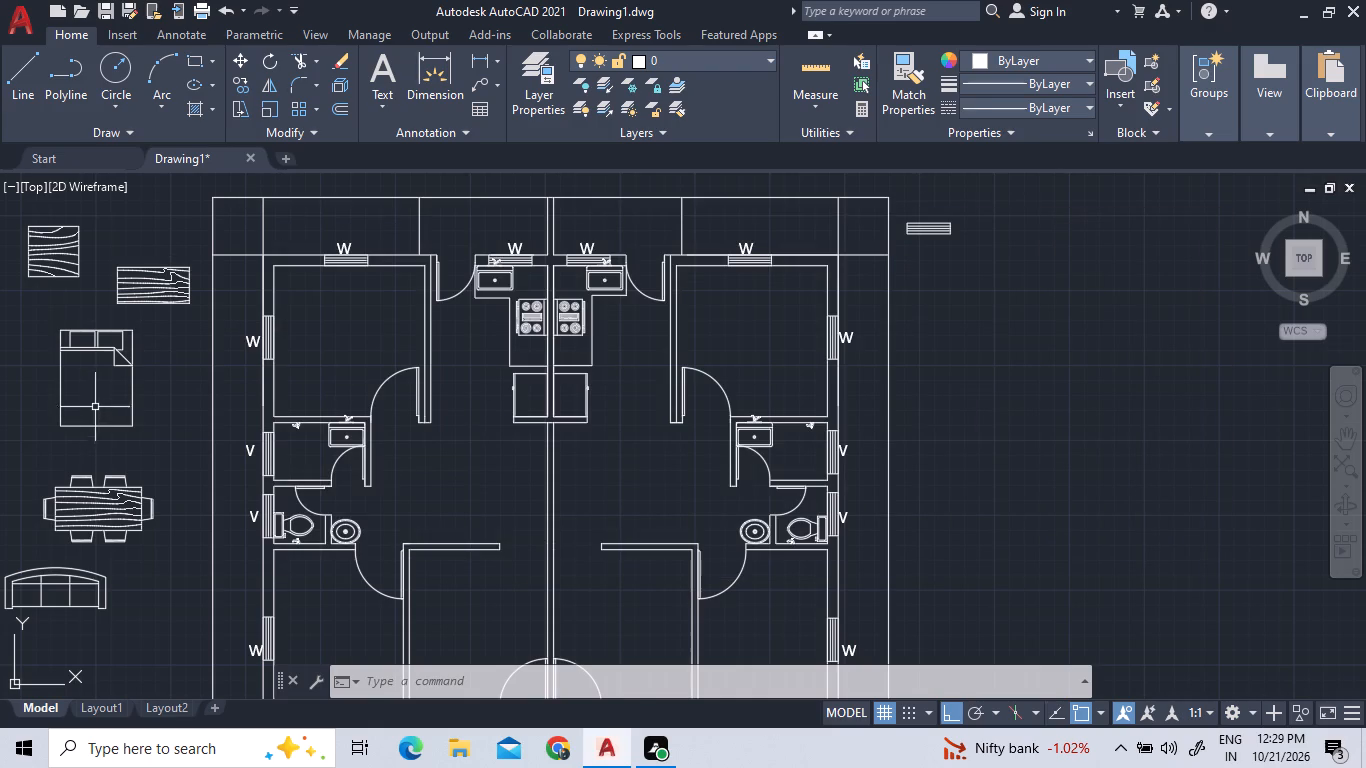
With Ortho off, copy the queen bed into both units' upper bedrooms, in the corner by the outer side wall and upper wall.
left_click(101, 390)
left_click(71, 319)
right_click(70, 319)
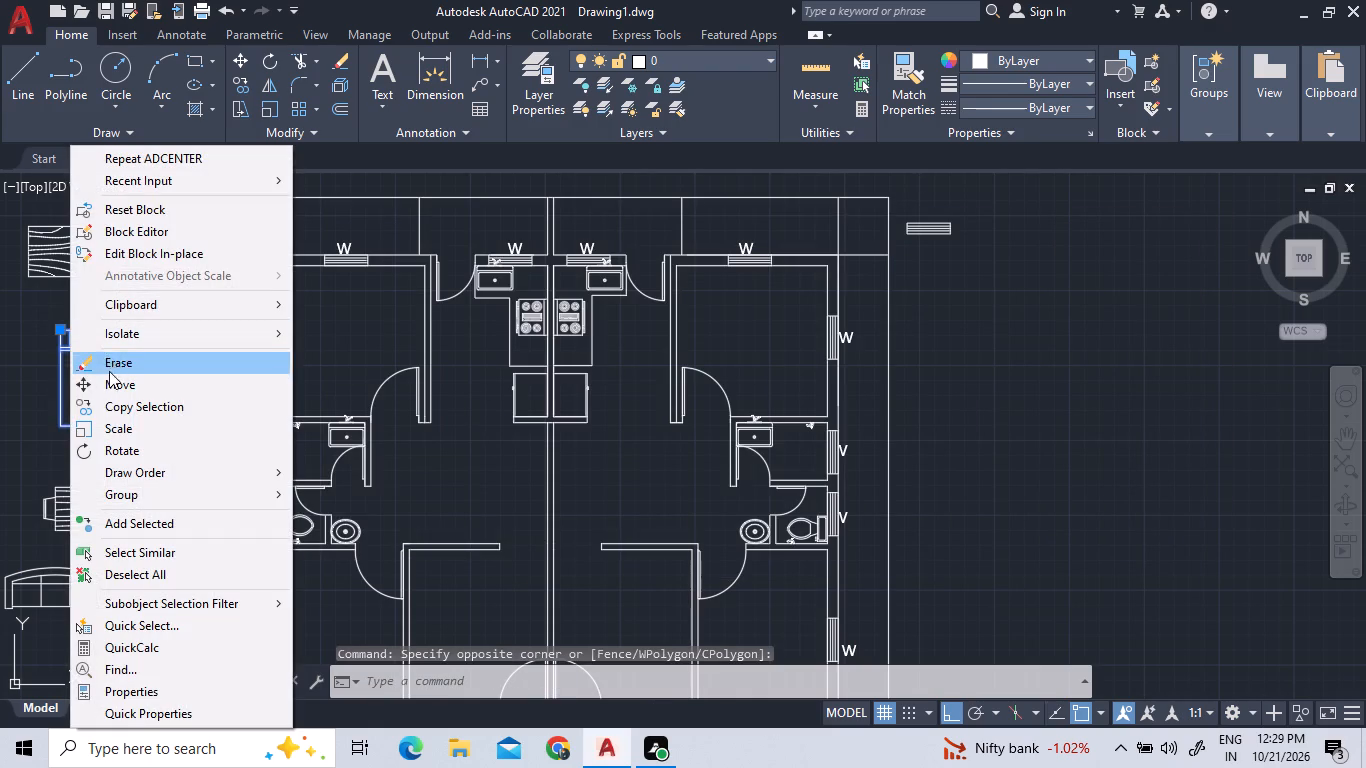
double_click(119, 407)
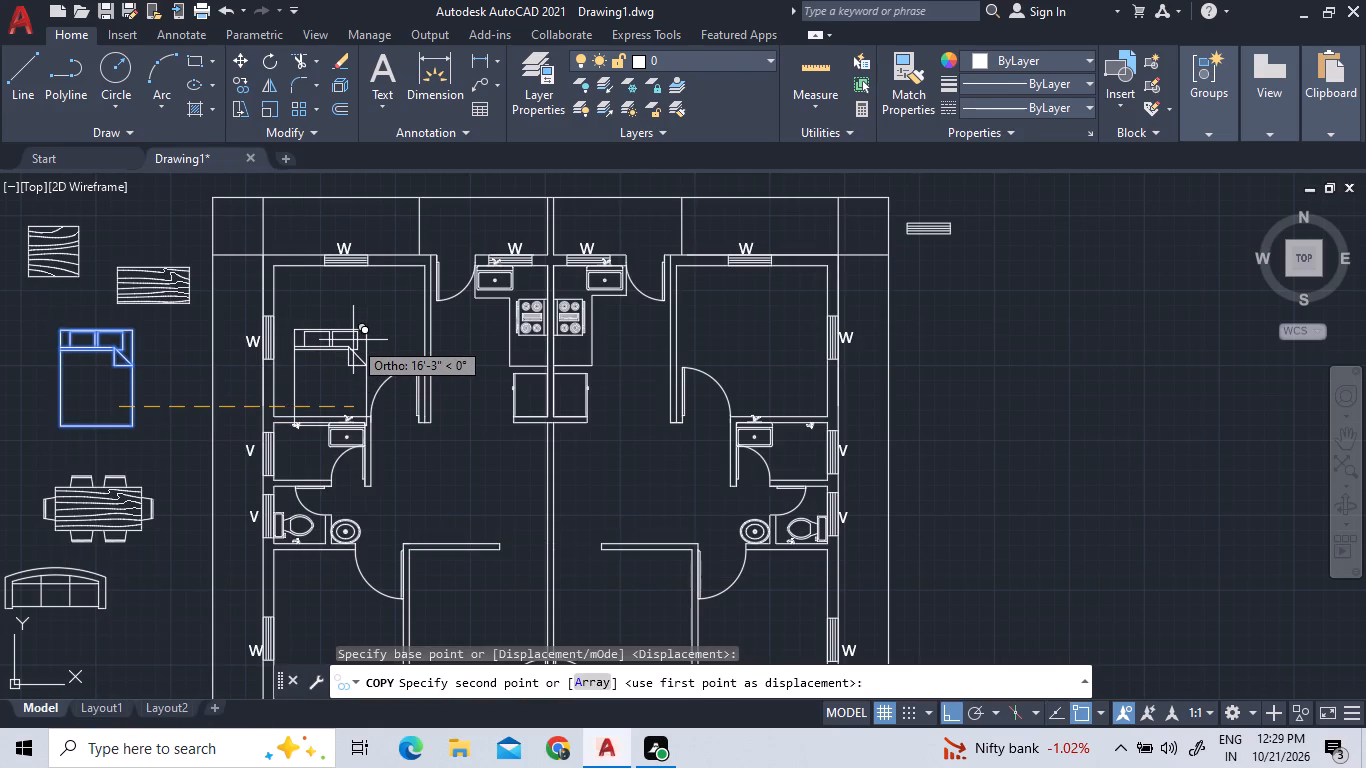
key("F8")
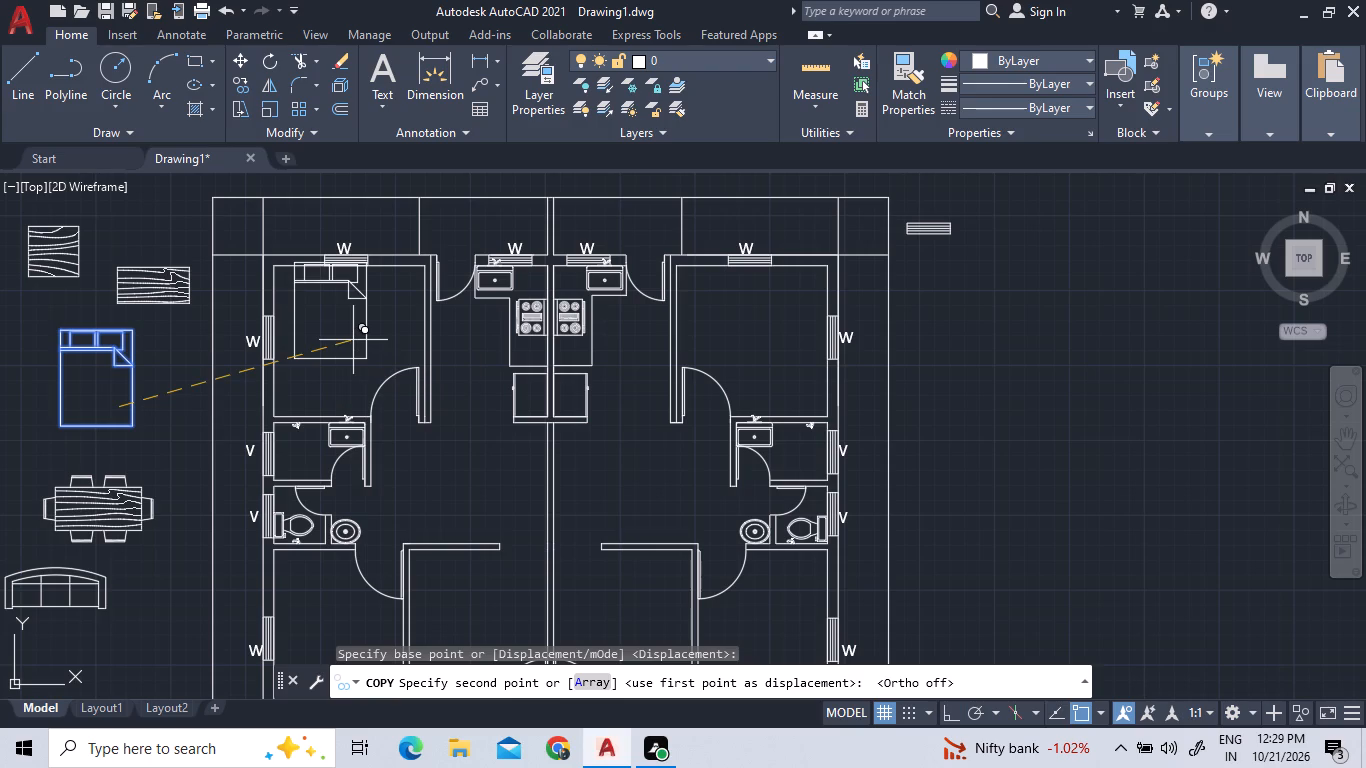
scroll(352, 346, "up", 2)
scroll(348, 373, "down", 2)
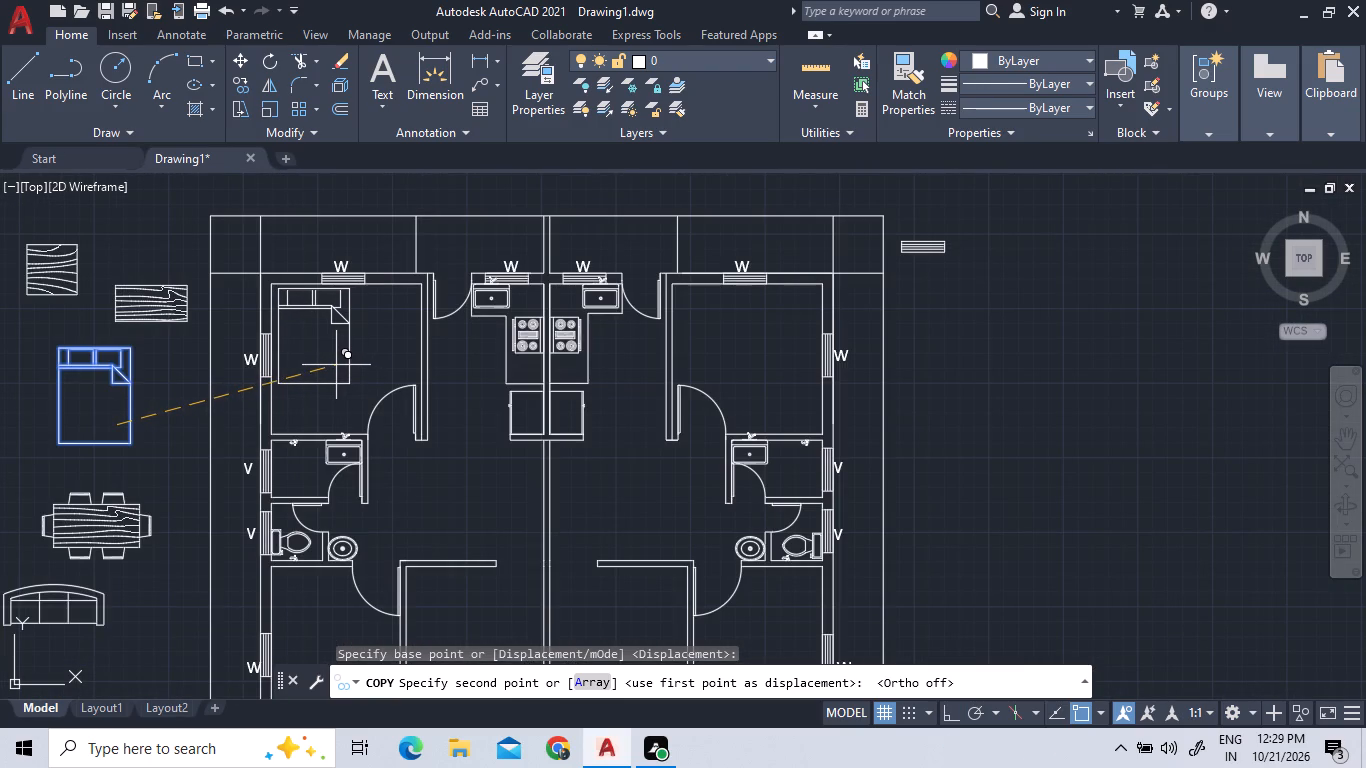
left_click(335, 366)
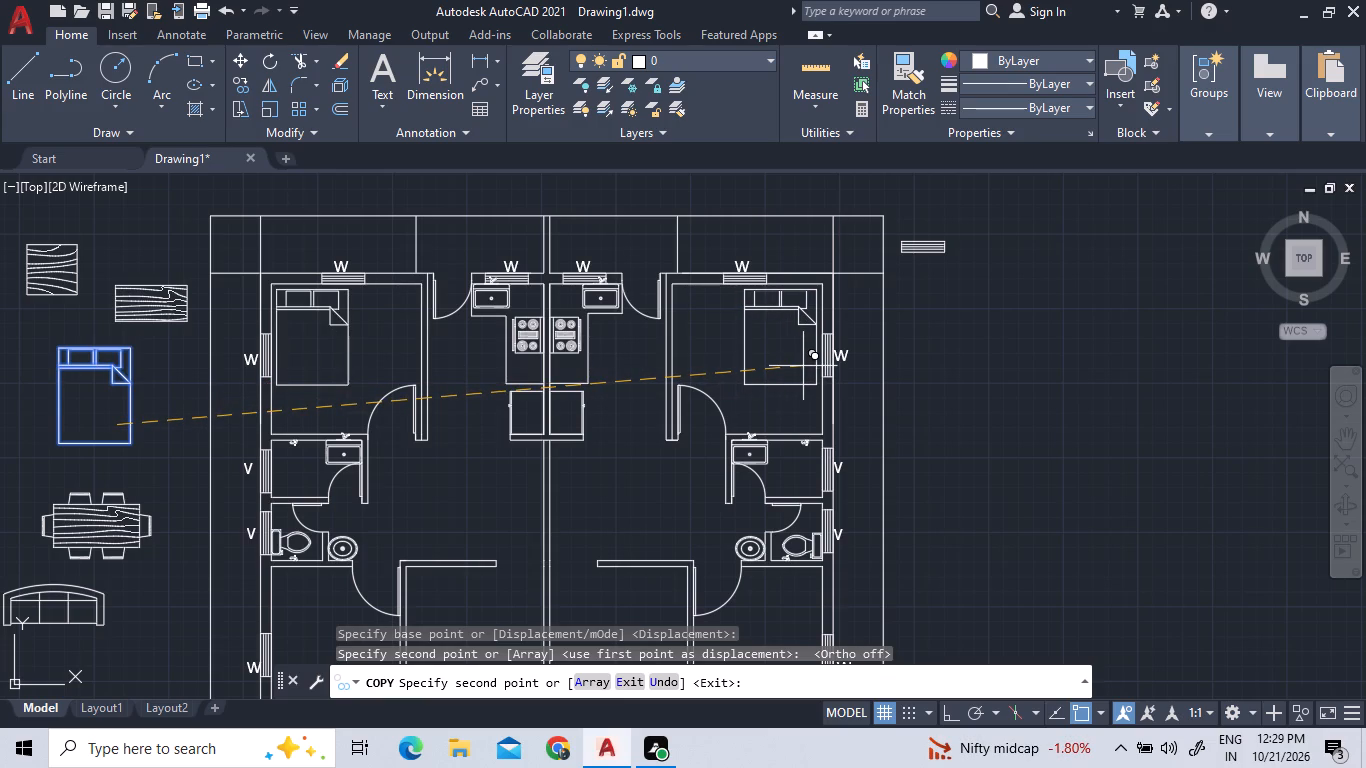
left_click(803, 366)
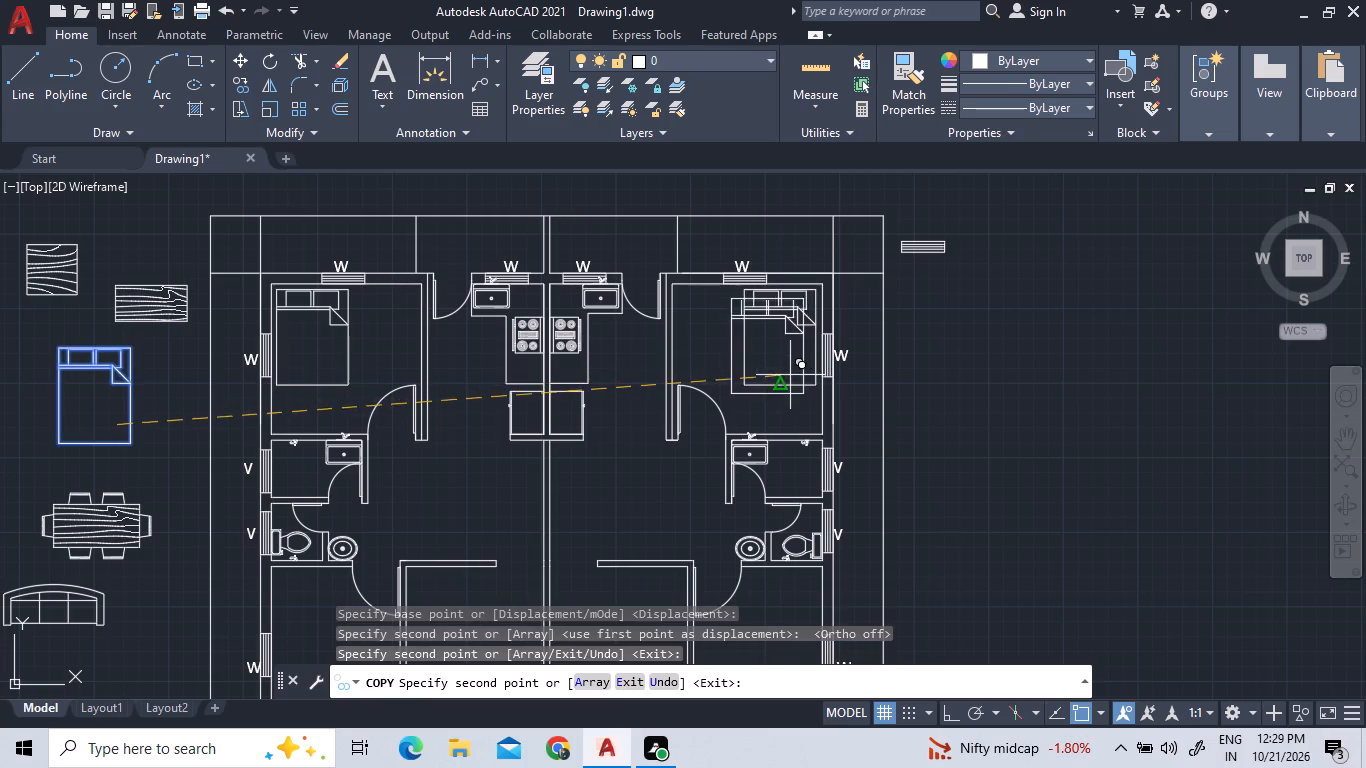
Place further copies of the queen bed in both units' lower bedrooms, in the upper corner against the outer side wall.
scroll(789, 374, "down", 2)
scroll(675, 546, "up", 1)
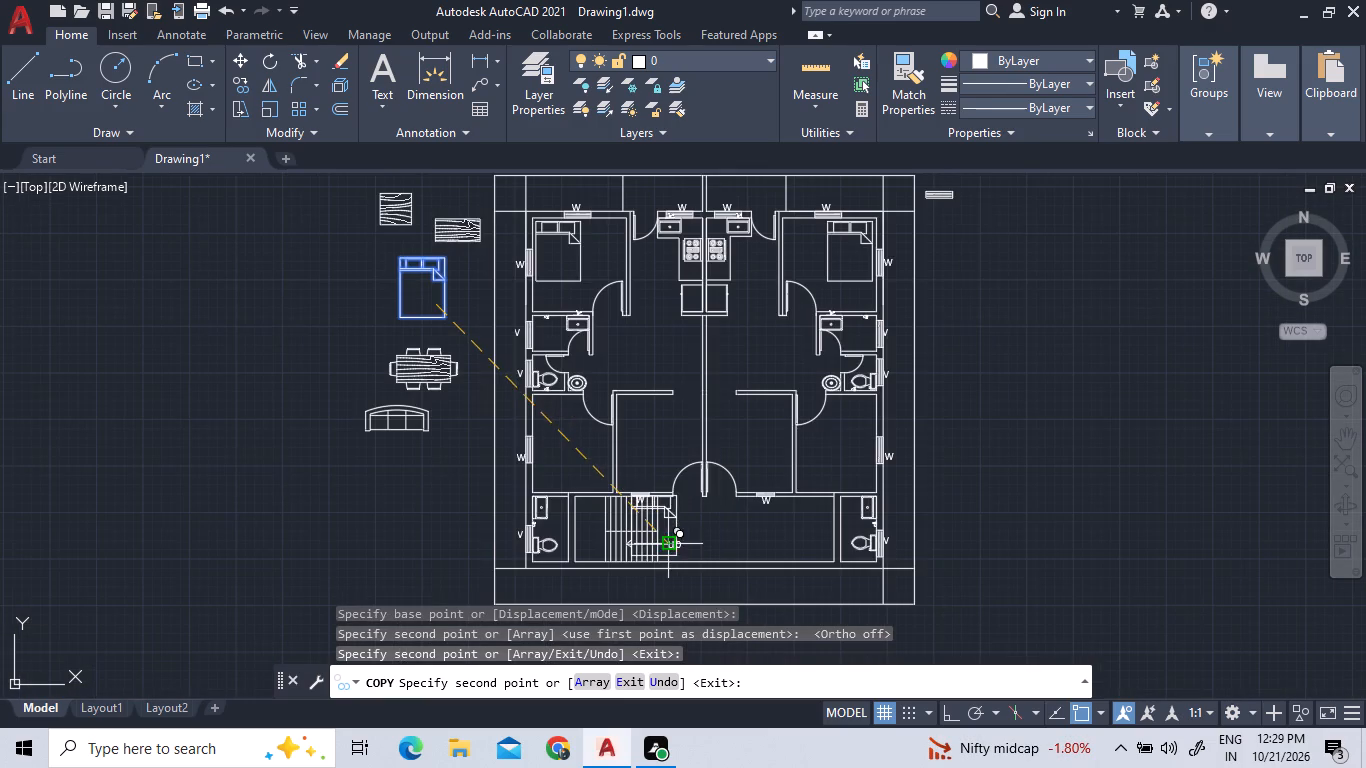
scroll(598, 458, "up", 3)
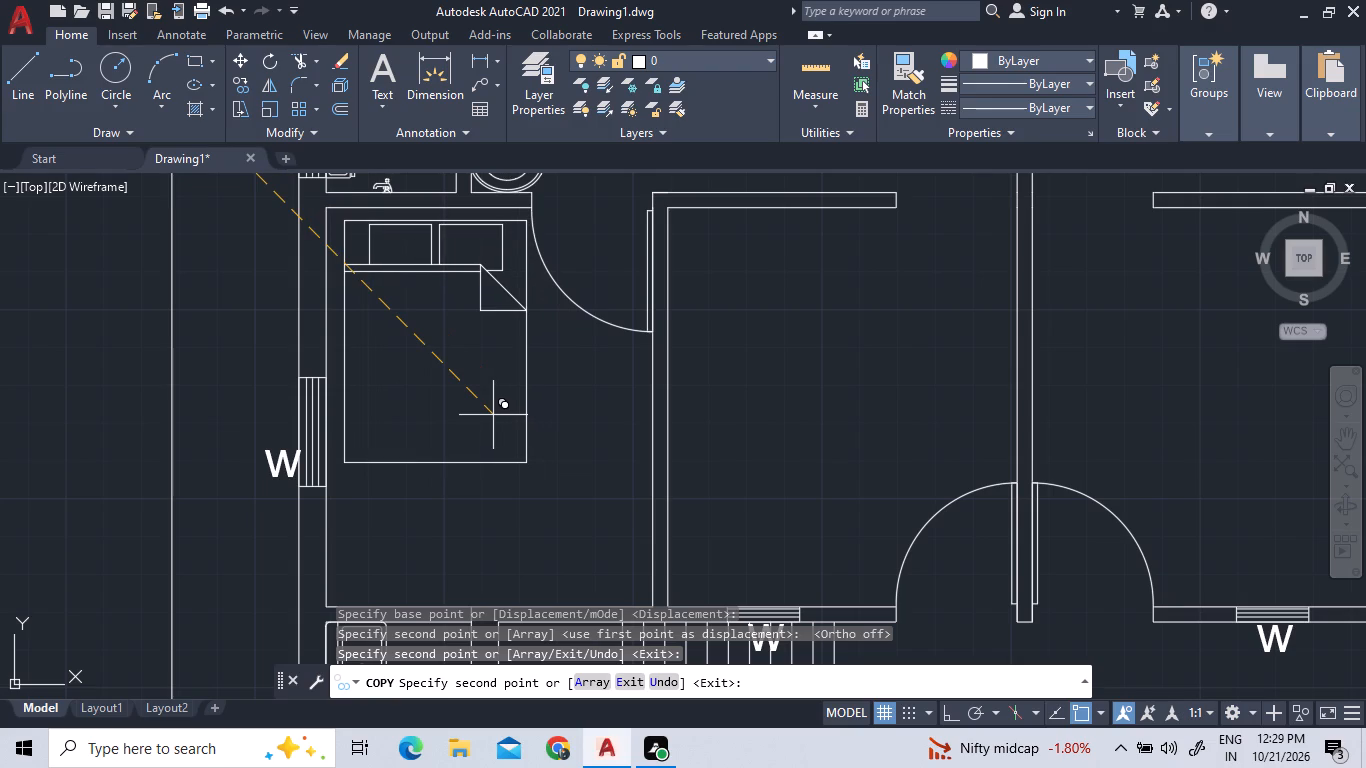
left_click(486, 410)
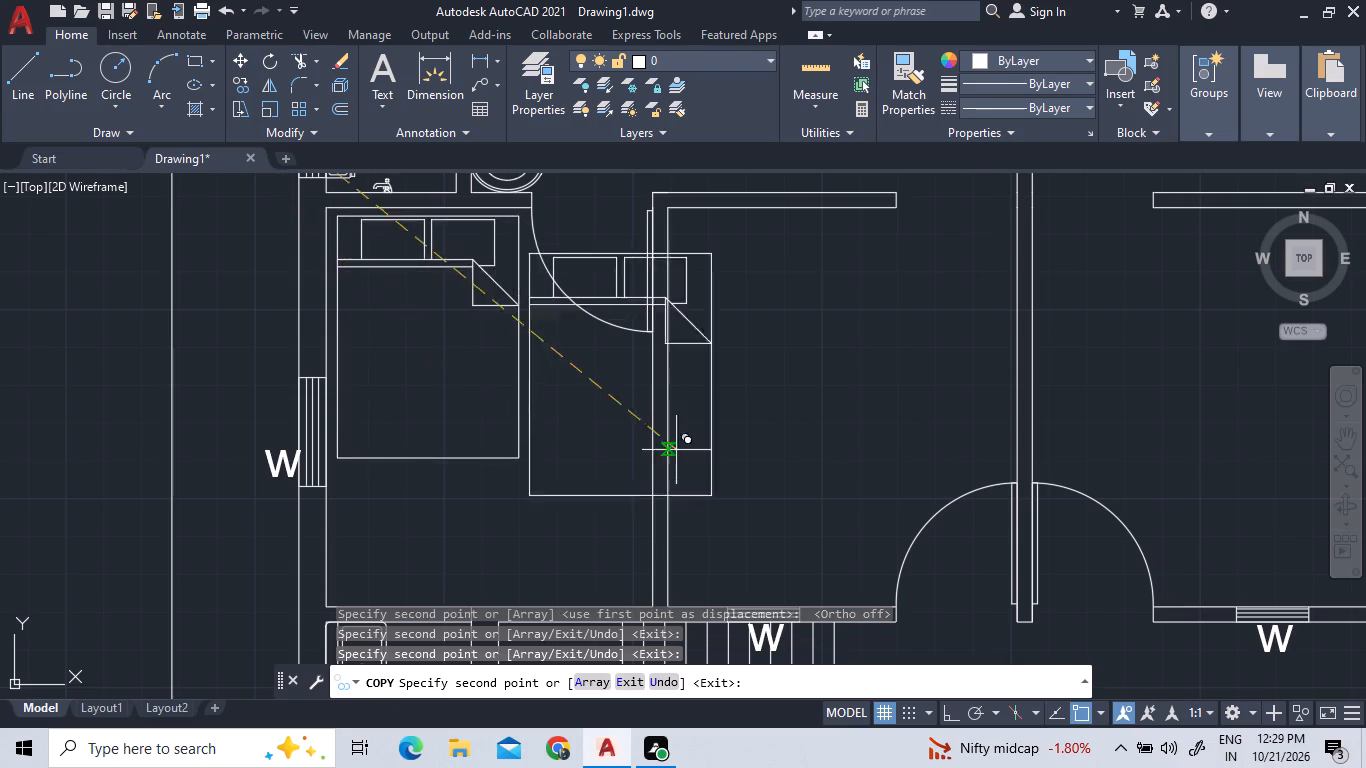
scroll(544, 464, "down", 2)
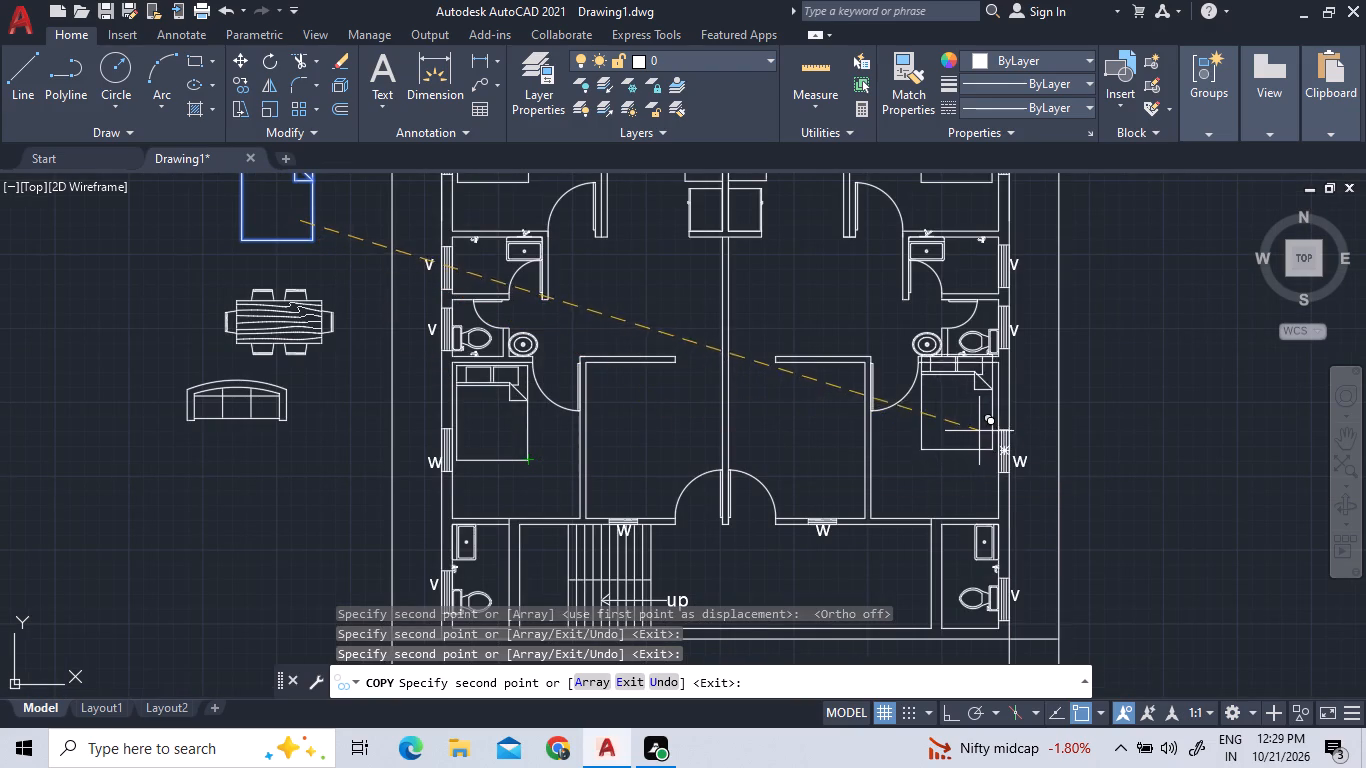
scroll(978, 430, "up", 2)
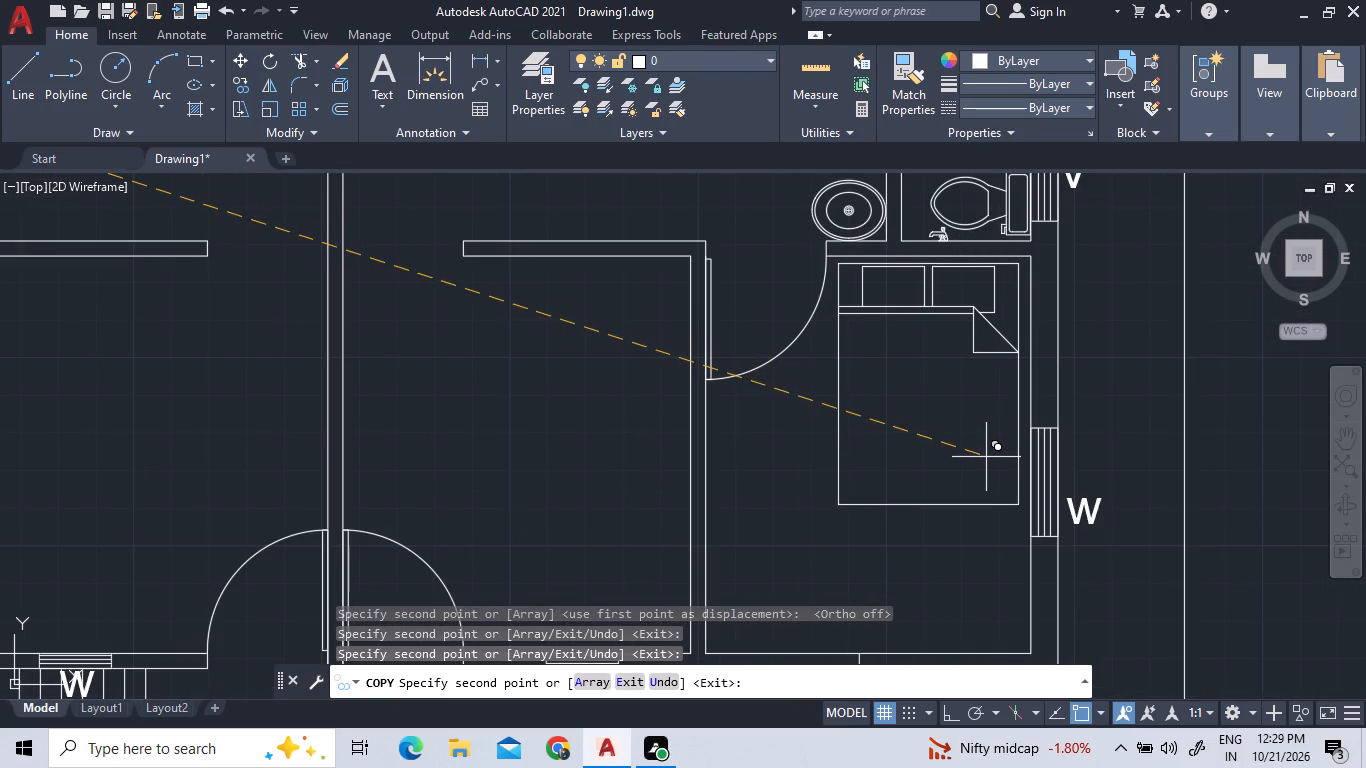
left_click(988, 457)
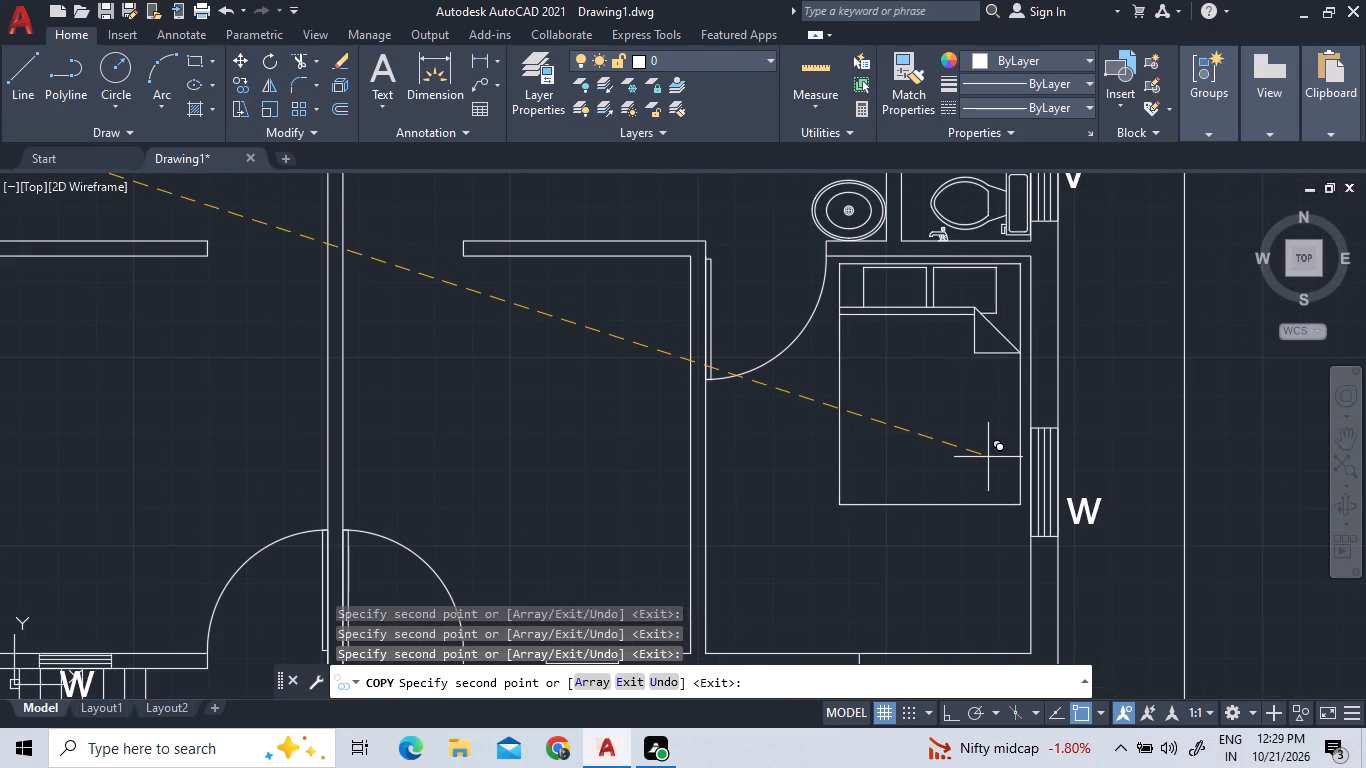
scroll(797, 524, "down", 5)
scroll(698, 438, "up", 3)
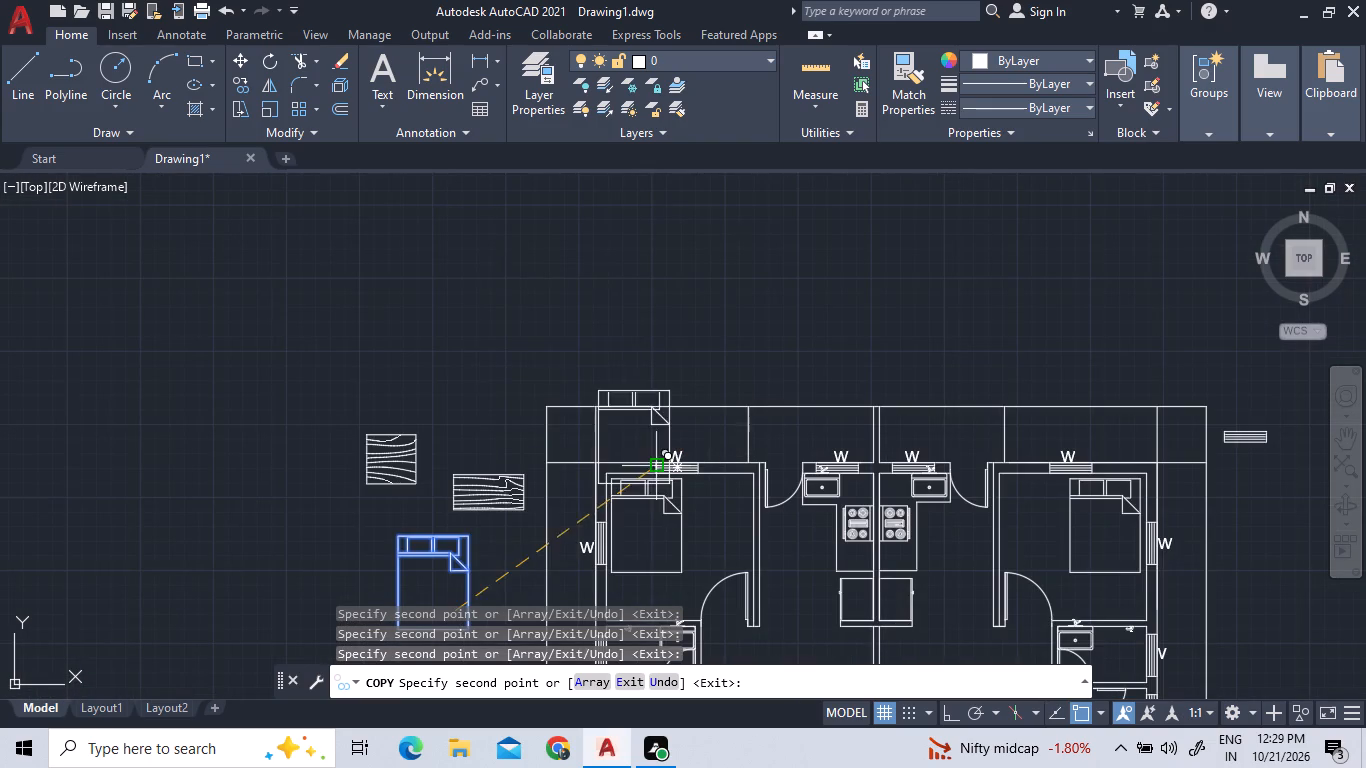
right_click(485, 342)
left_click(511, 351)
Copy the dining set into the open area below the kitchen in each unit, on either side of the shared wall.
scroll(523, 339, "down", 2)
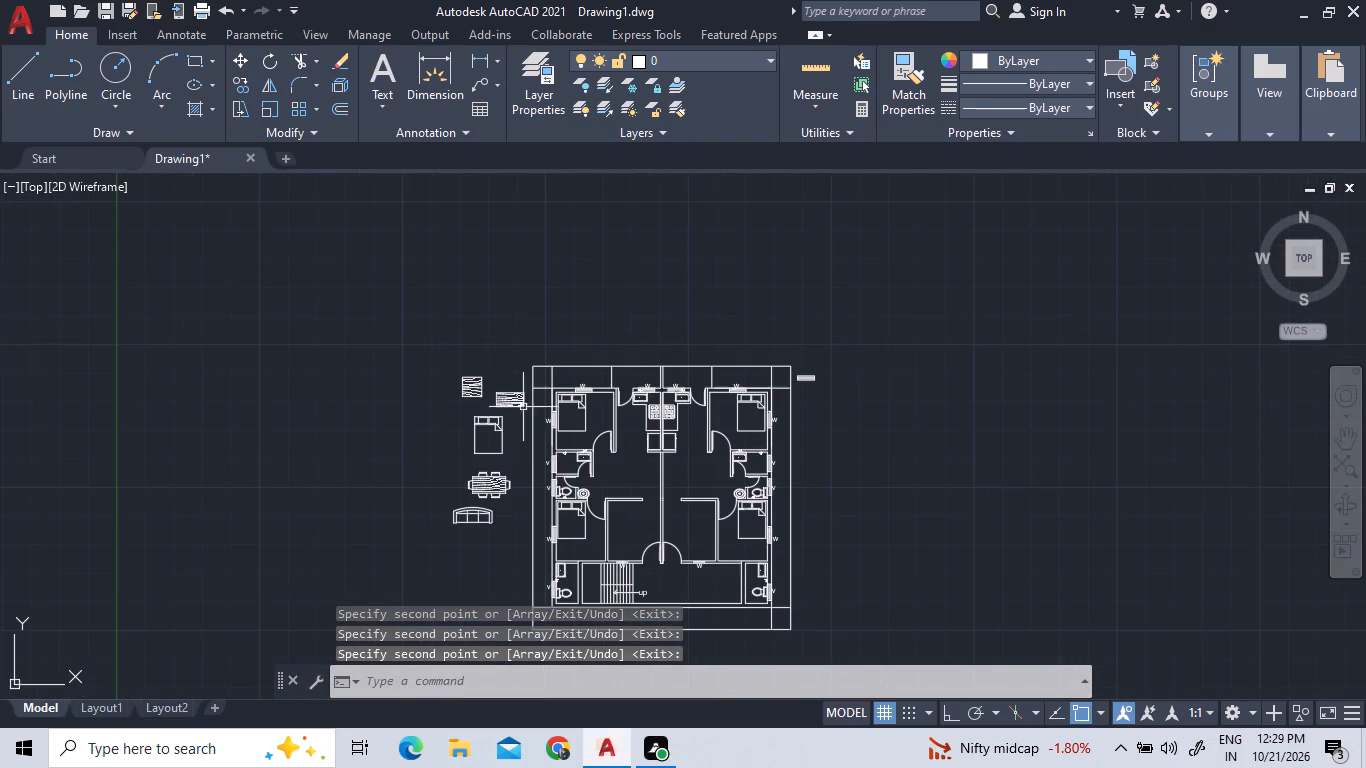
scroll(510, 502, "up", 3)
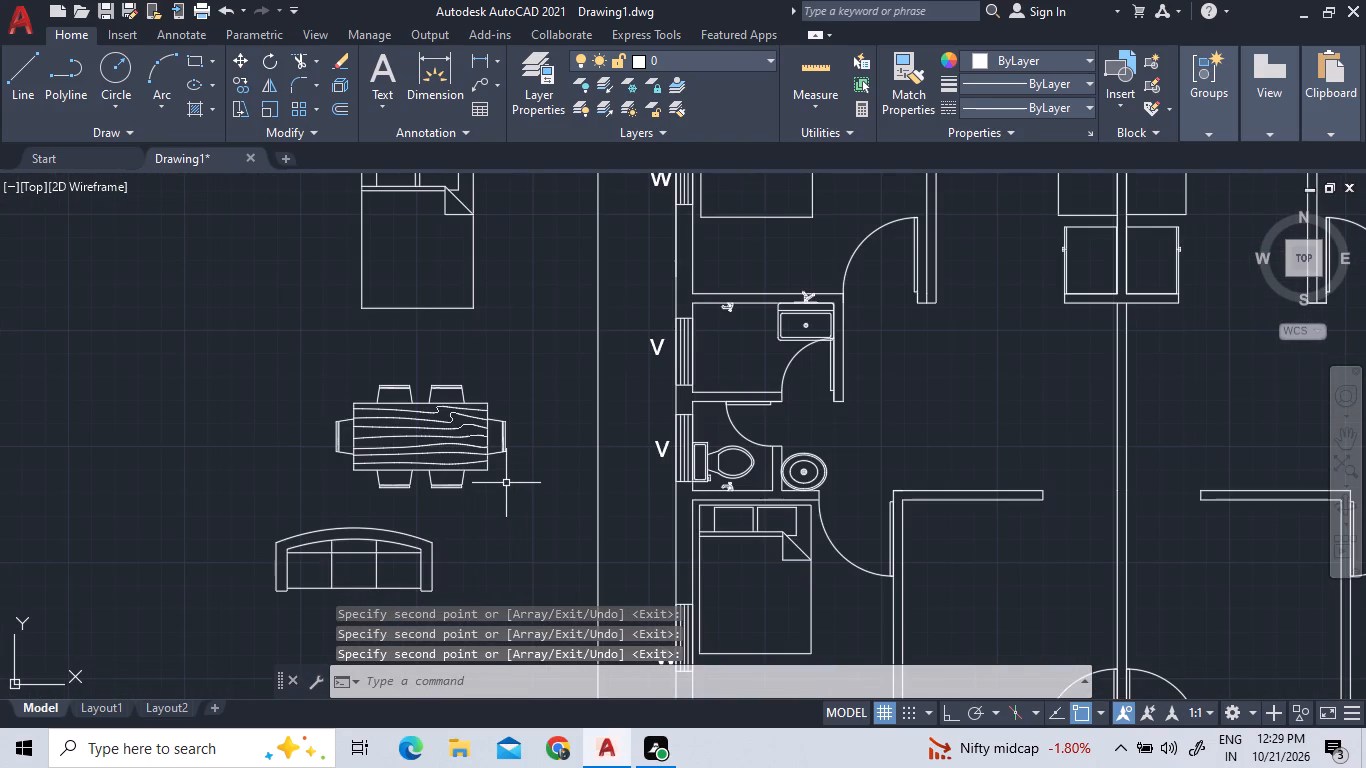
left_click(506, 483)
left_click(467, 451)
right_click(461, 447)
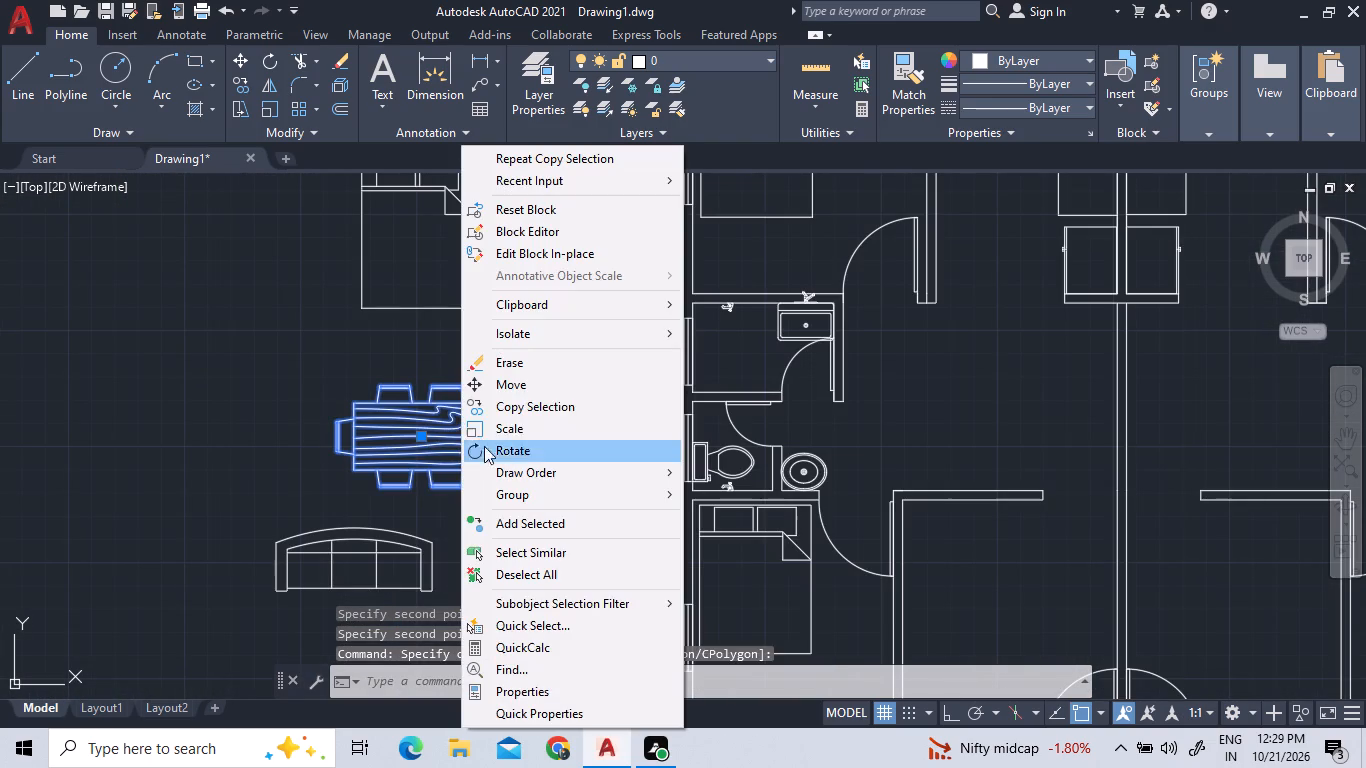
left_click(529, 410)
left_click(496, 418)
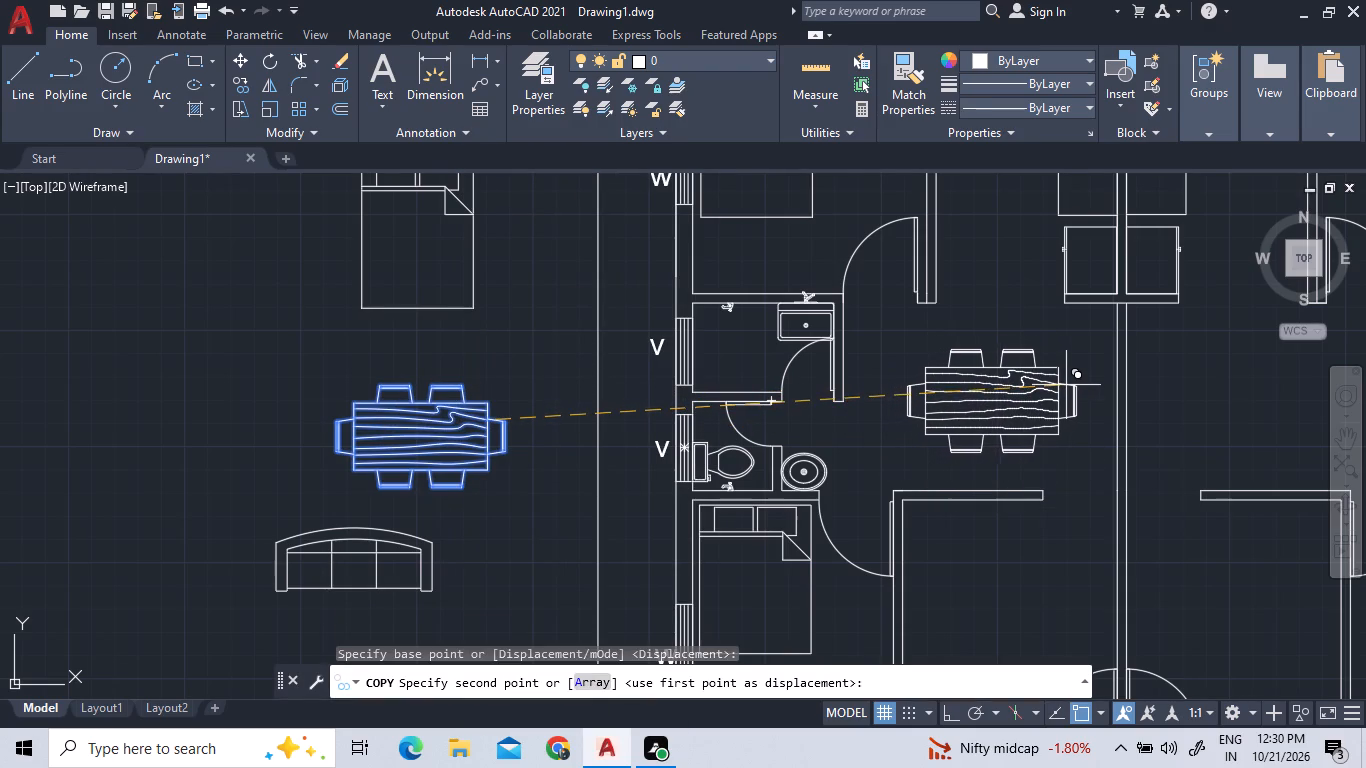
left_click(1075, 386)
scroll(1000, 406, "down", 3)
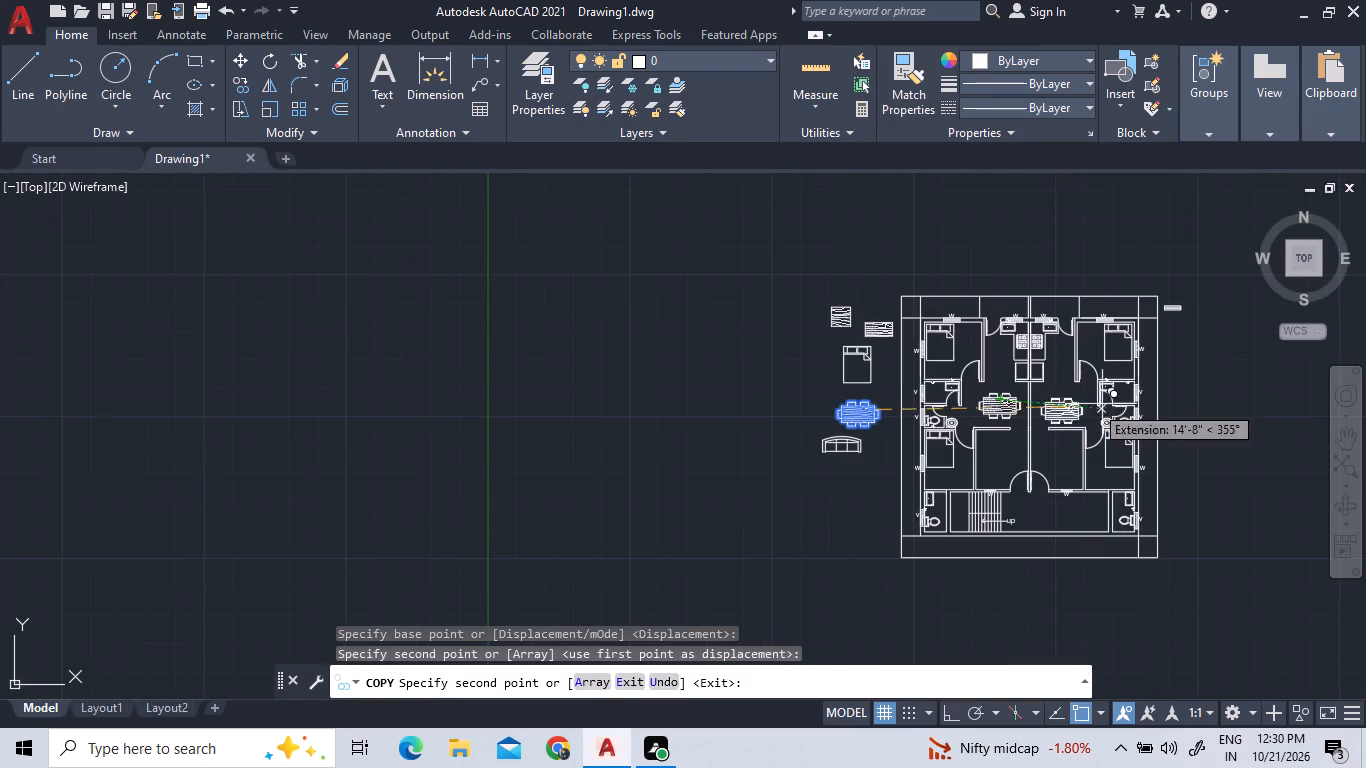
scroll(1129, 393, "up", 3)
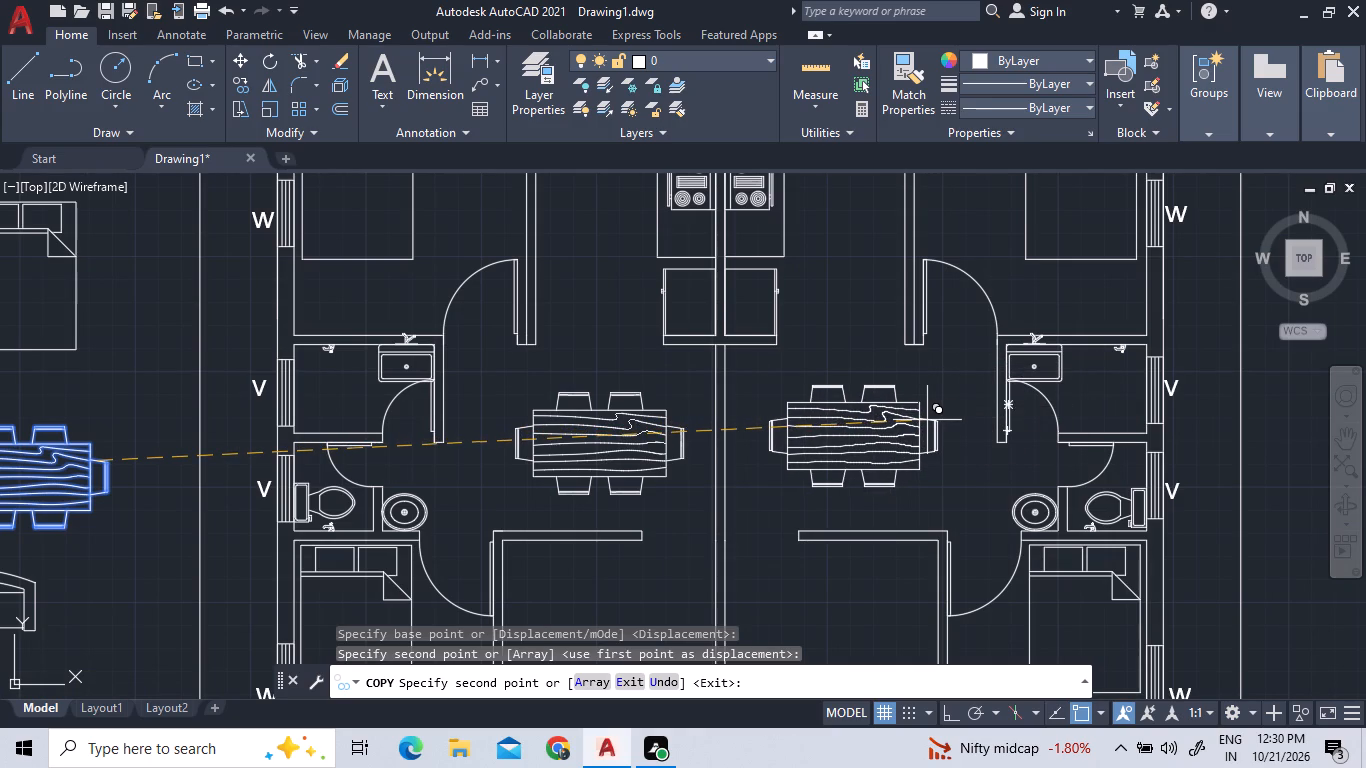
left_click(925, 422)
scroll(588, 297, "down", 3)
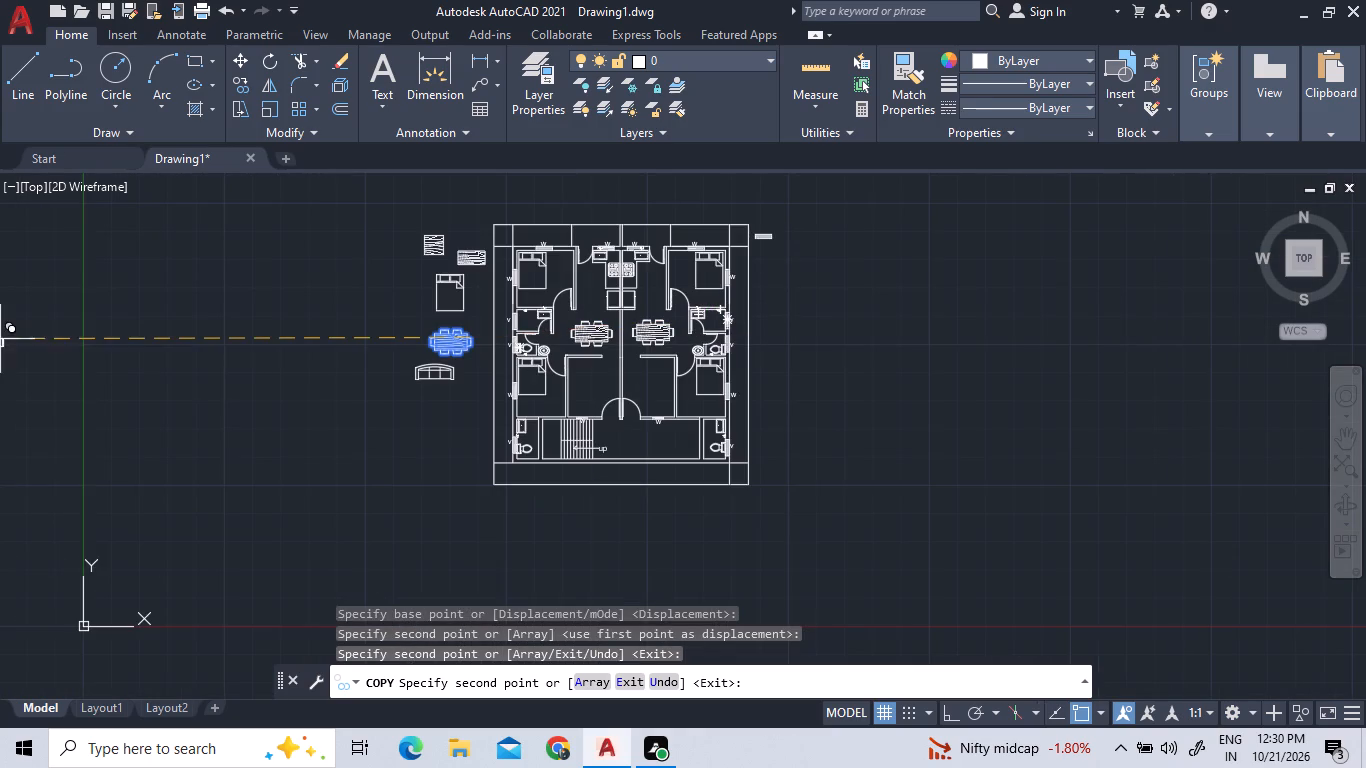
right_click(104, 341)
left_click(118, 348)
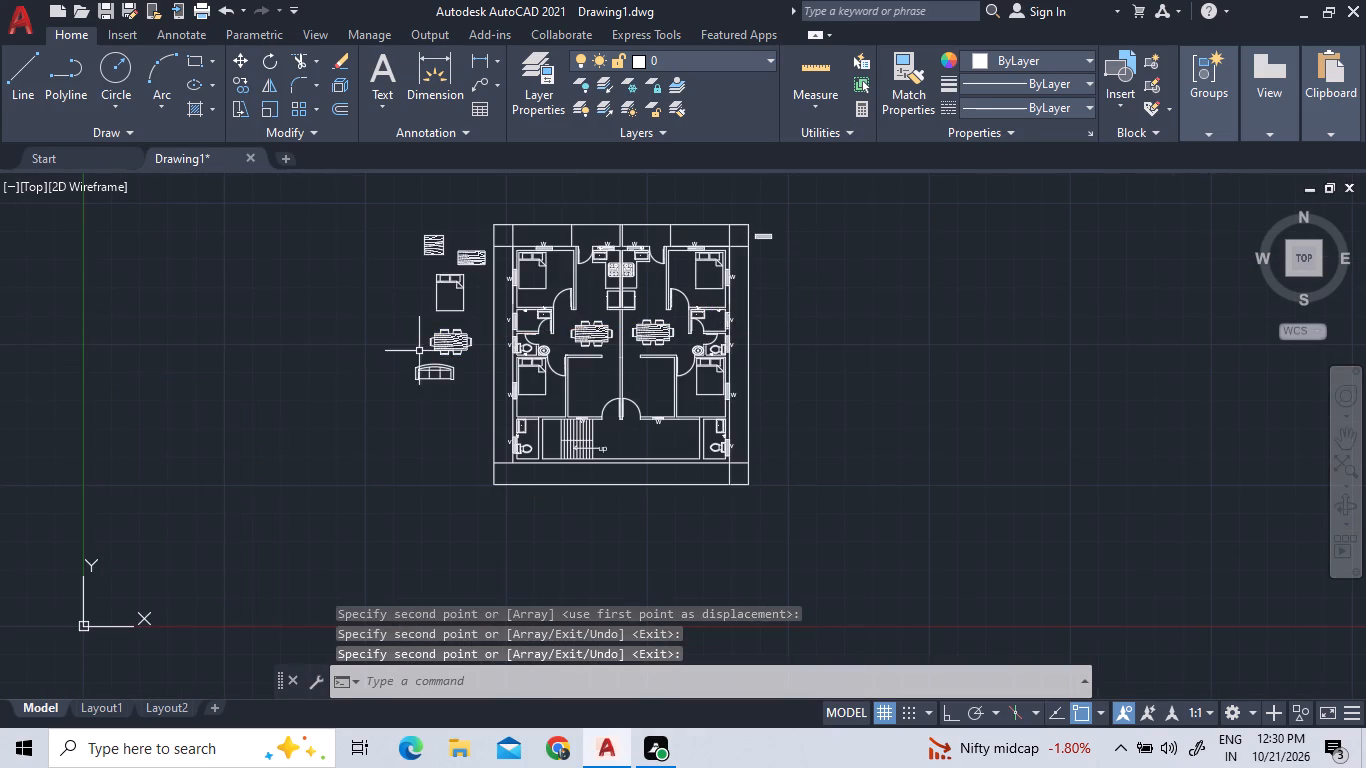
Rotate the sofa block outside the plan a quarter turn counterclockwise about its lower corner so it stands vertically.
scroll(421, 361, "up", 3)
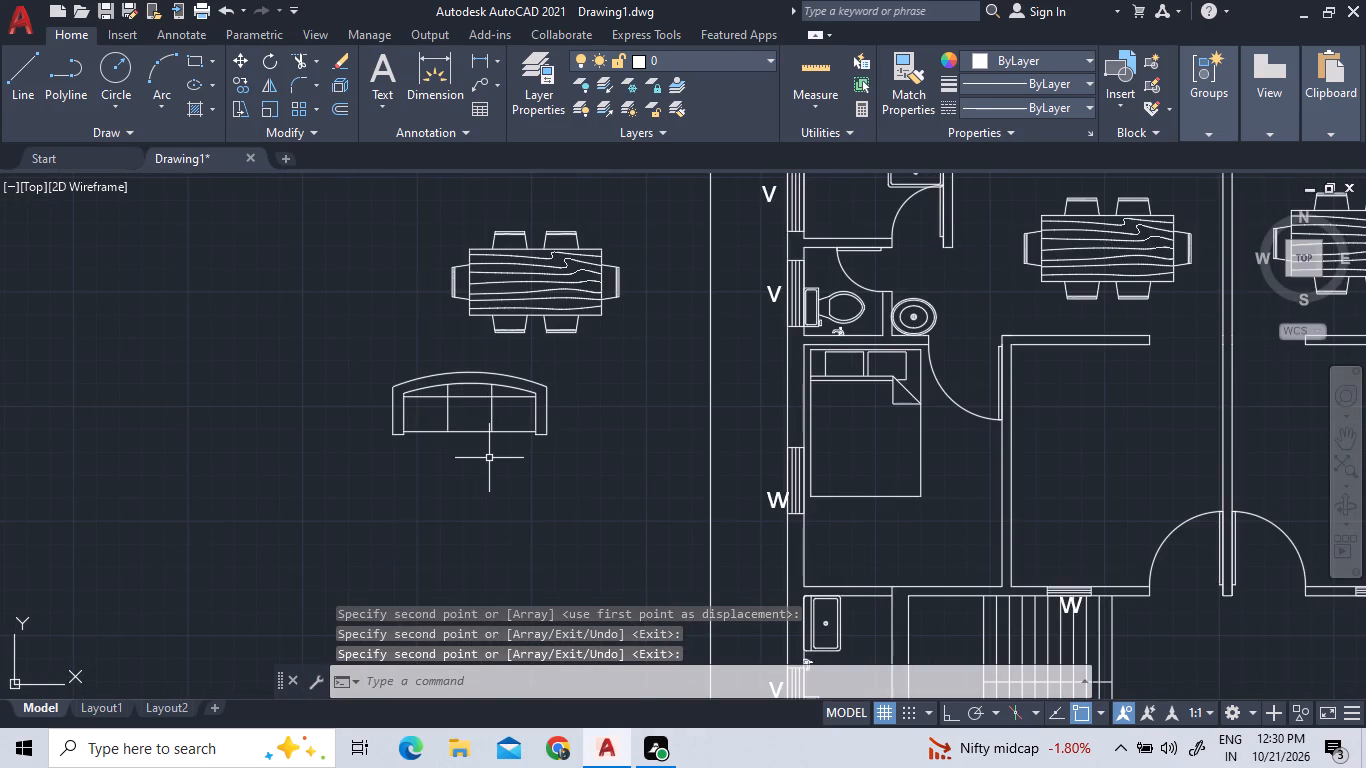
left_click(487, 454)
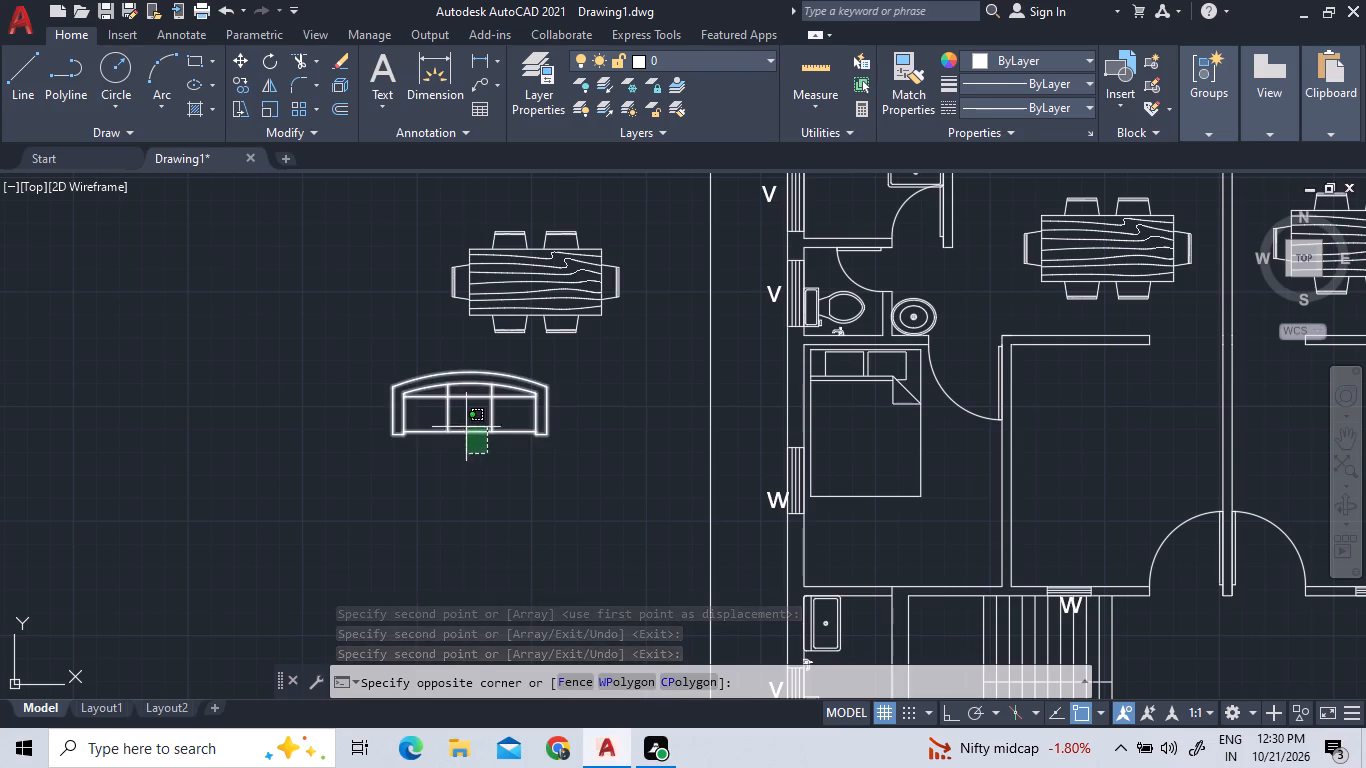
left_click(389, 389)
right_click(387, 388)
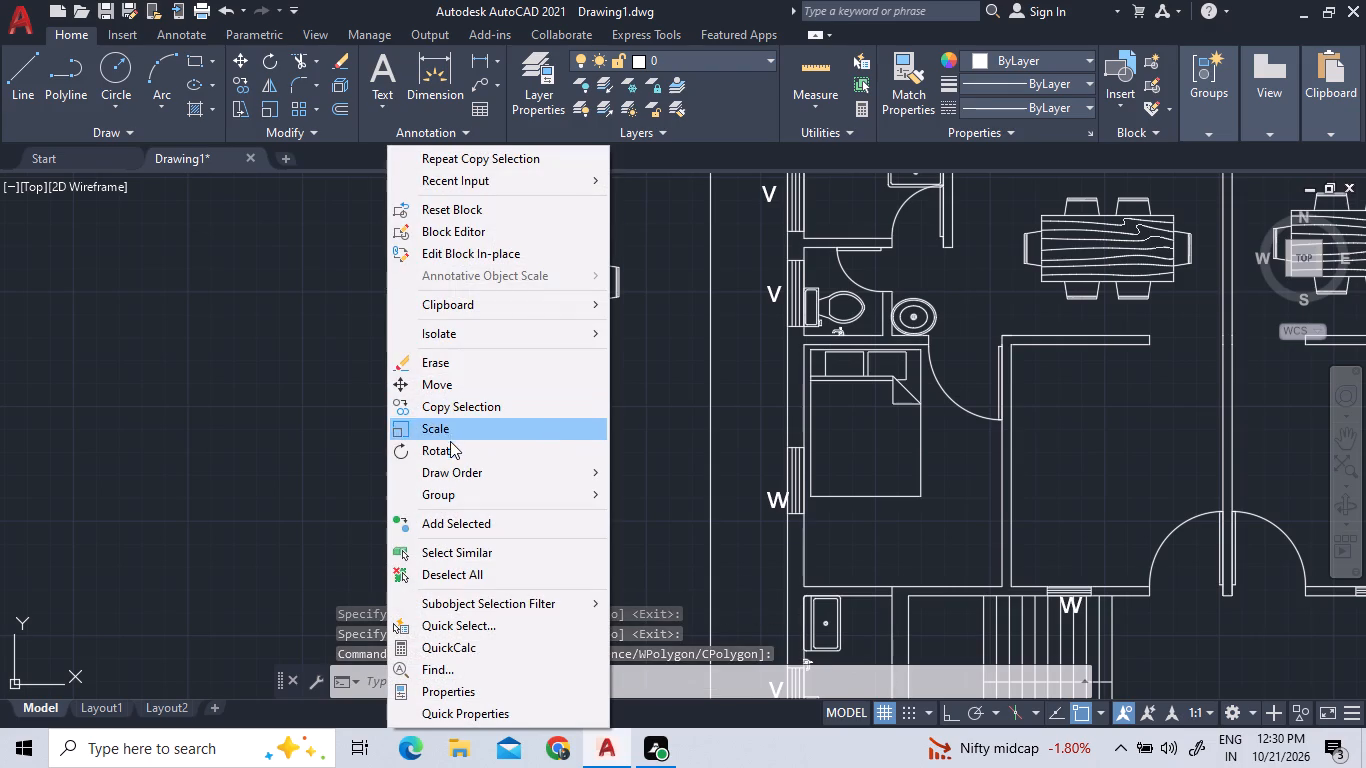
left_click(451, 445)
left_click(538, 433)
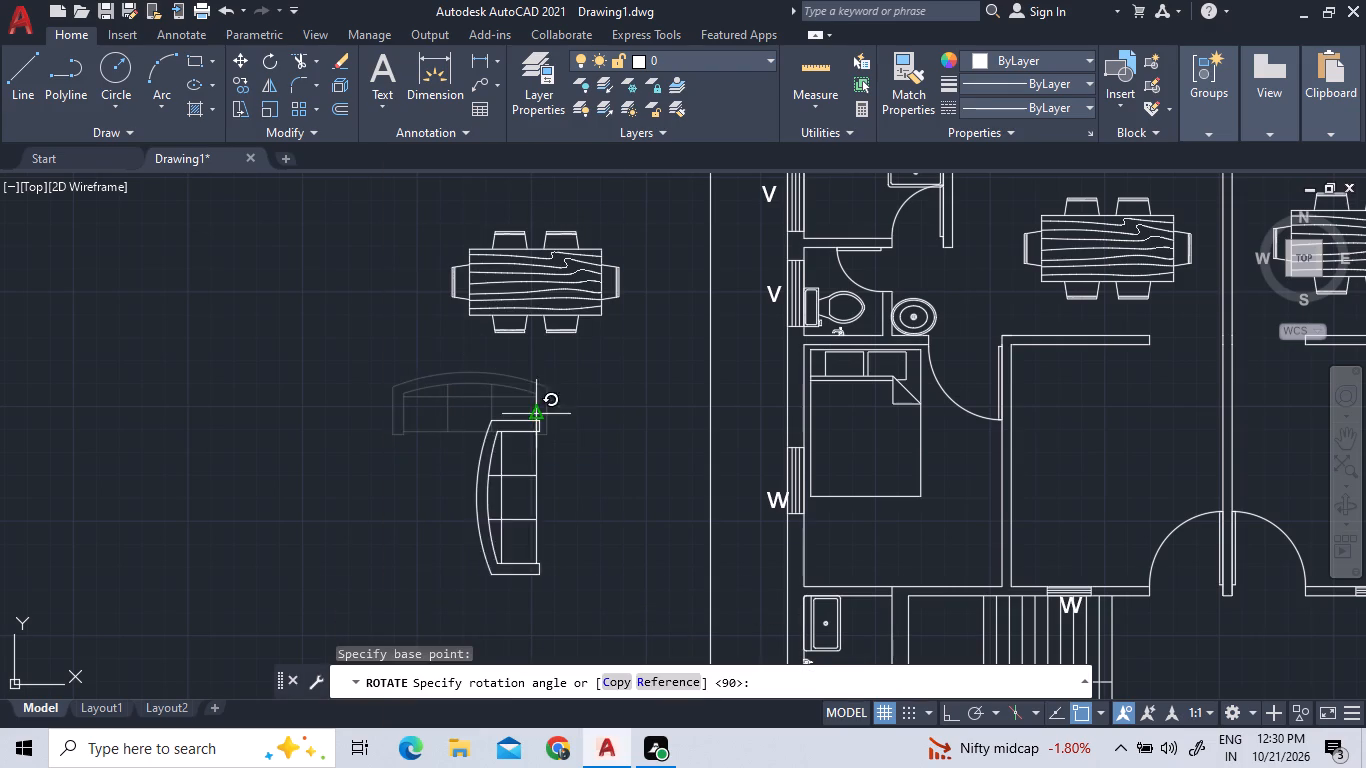
left_click(530, 390)
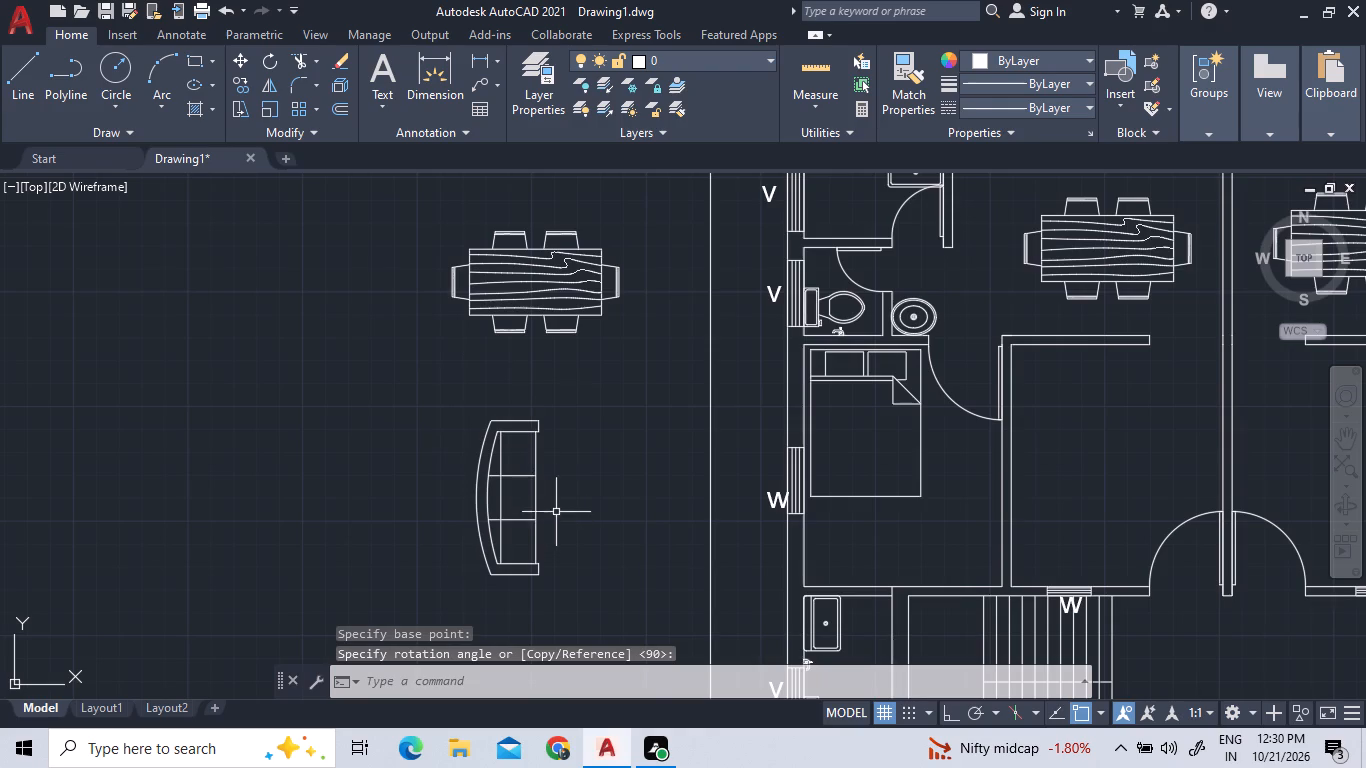
Turn Ortho on and erase the leftover source dining set and queen bed blocks outside the plan.
scroll(556, 511, "down", 2)
left_click(599, 443)
left_click(498, 382)
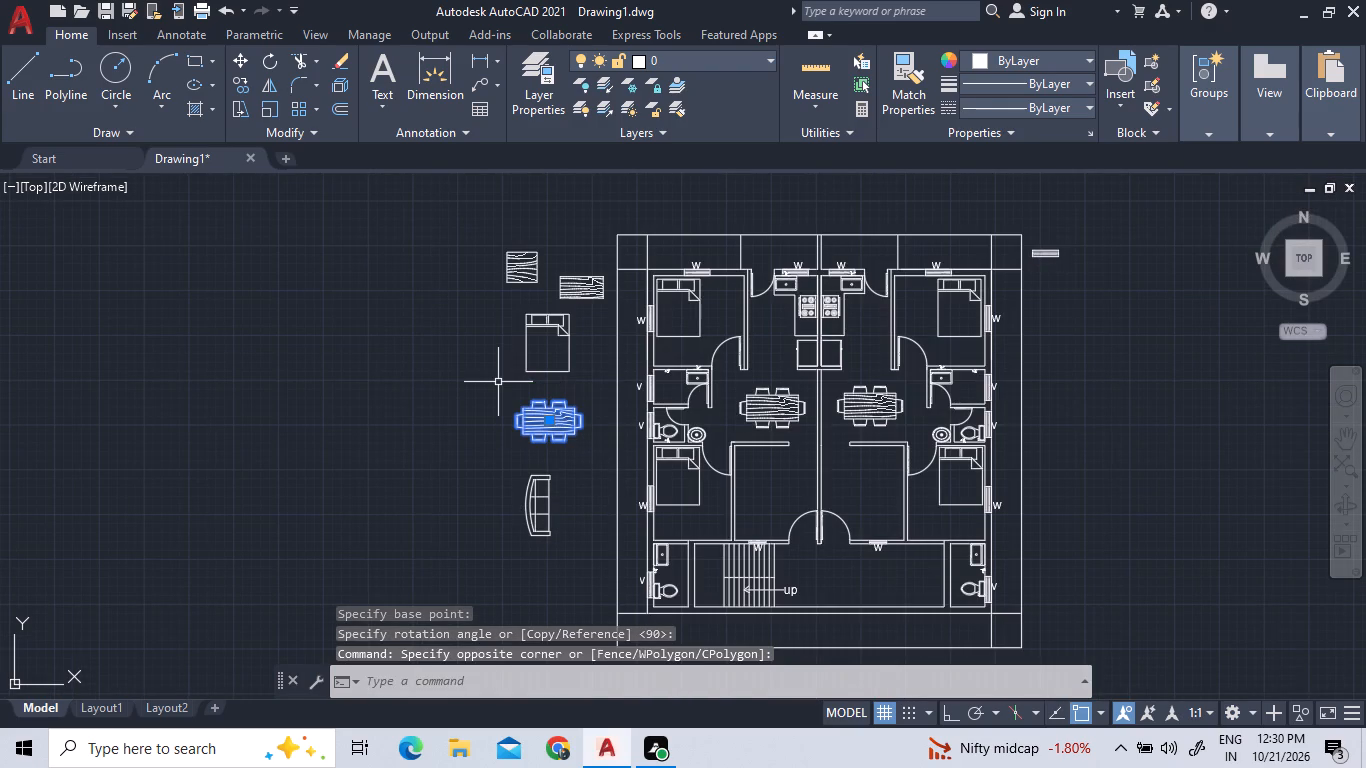
key("F8")
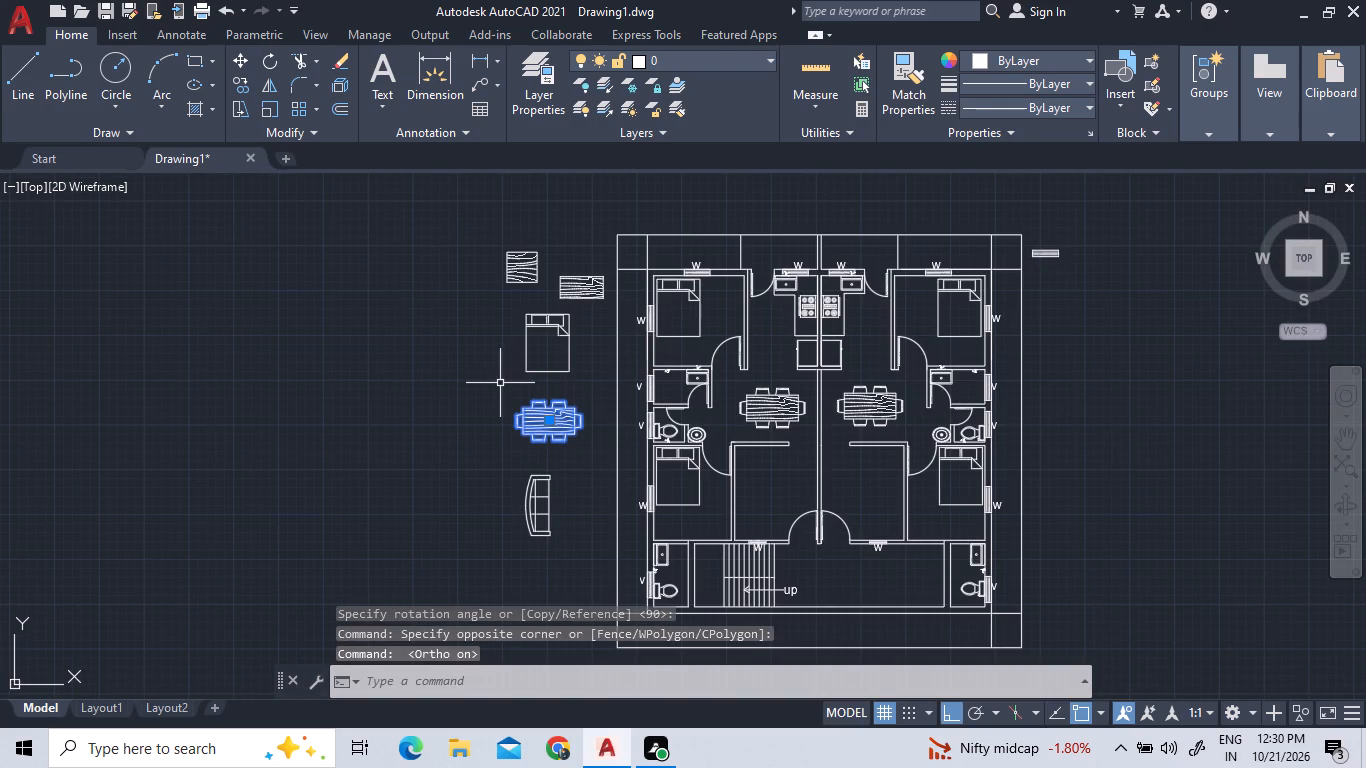
key("Delete")
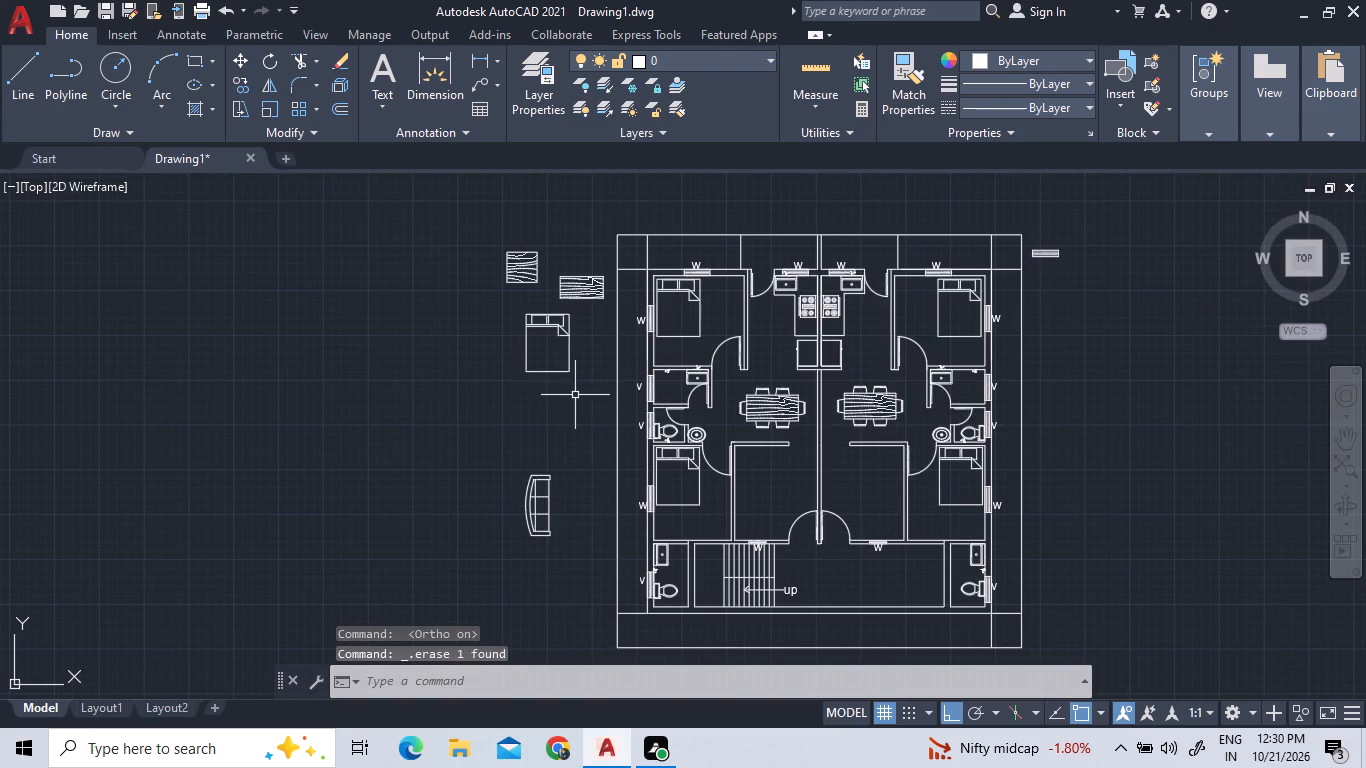
left_click(578, 389)
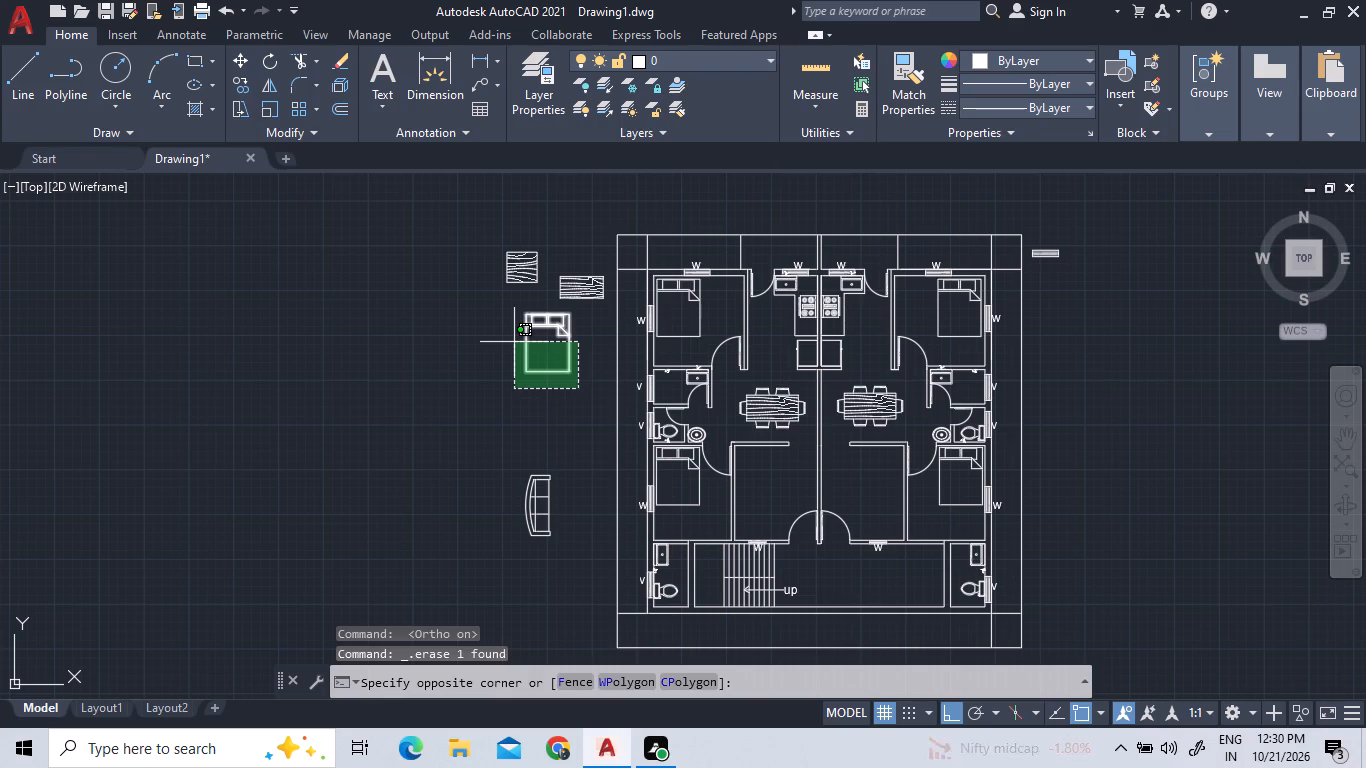
left_click(514, 342)
key("Delete")
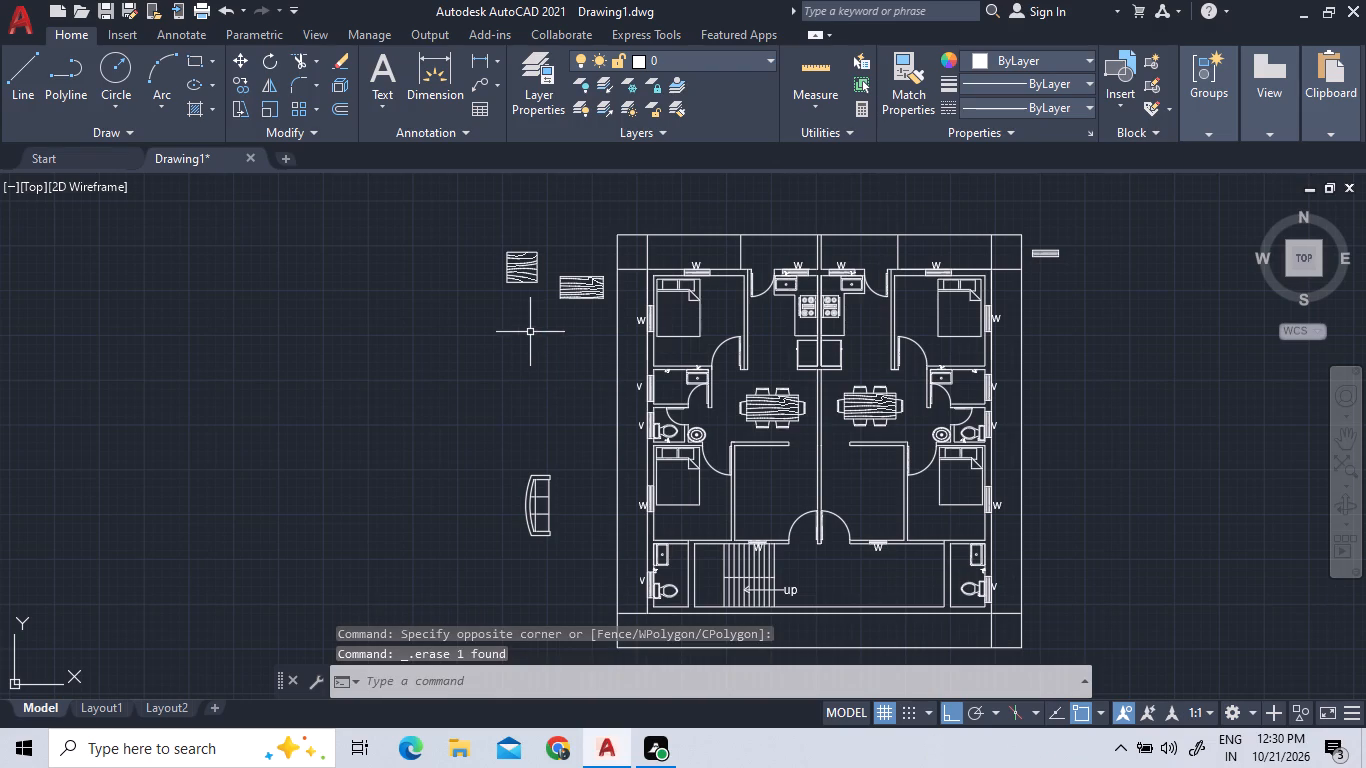
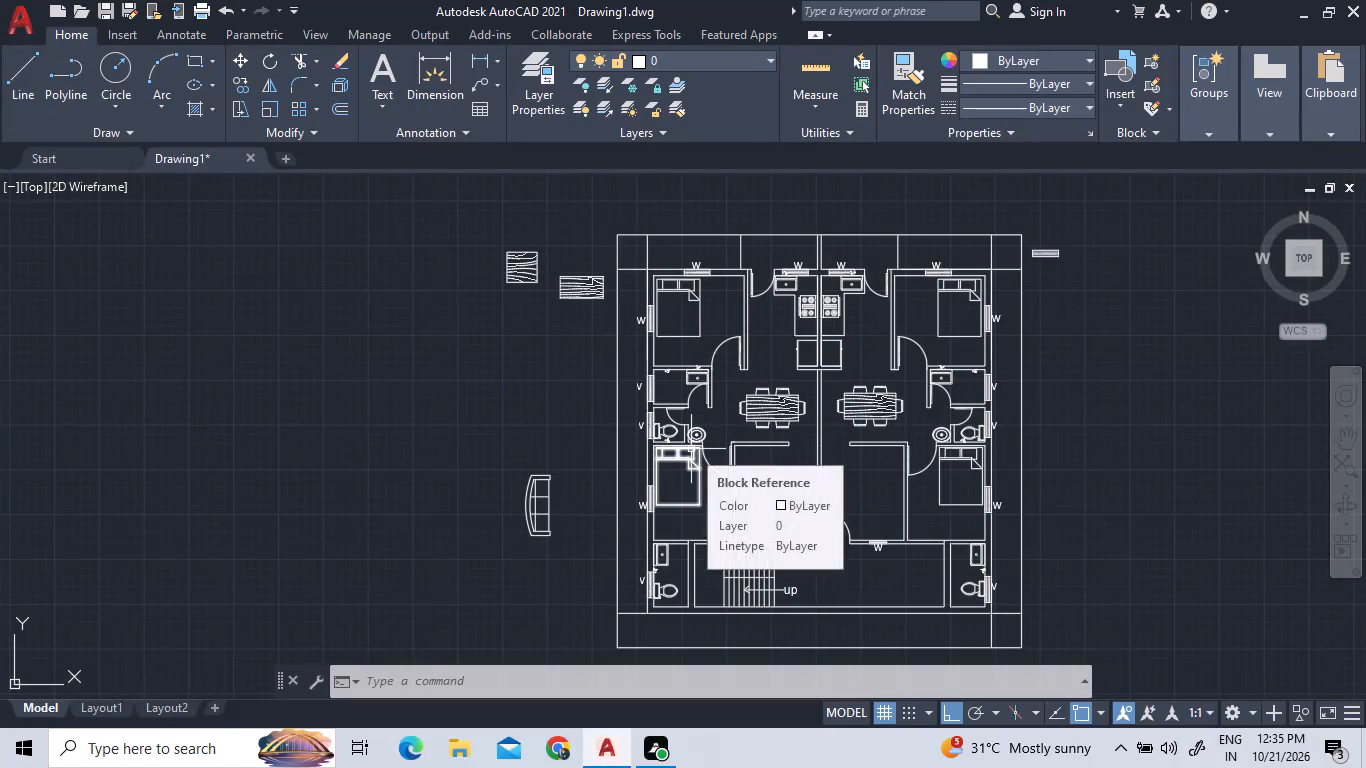
Insert the two-seat curved-back sofa block from DesignCenter's Home - Space Planner.dwg into the empty area well left of the plan.
right_click(428, 373)
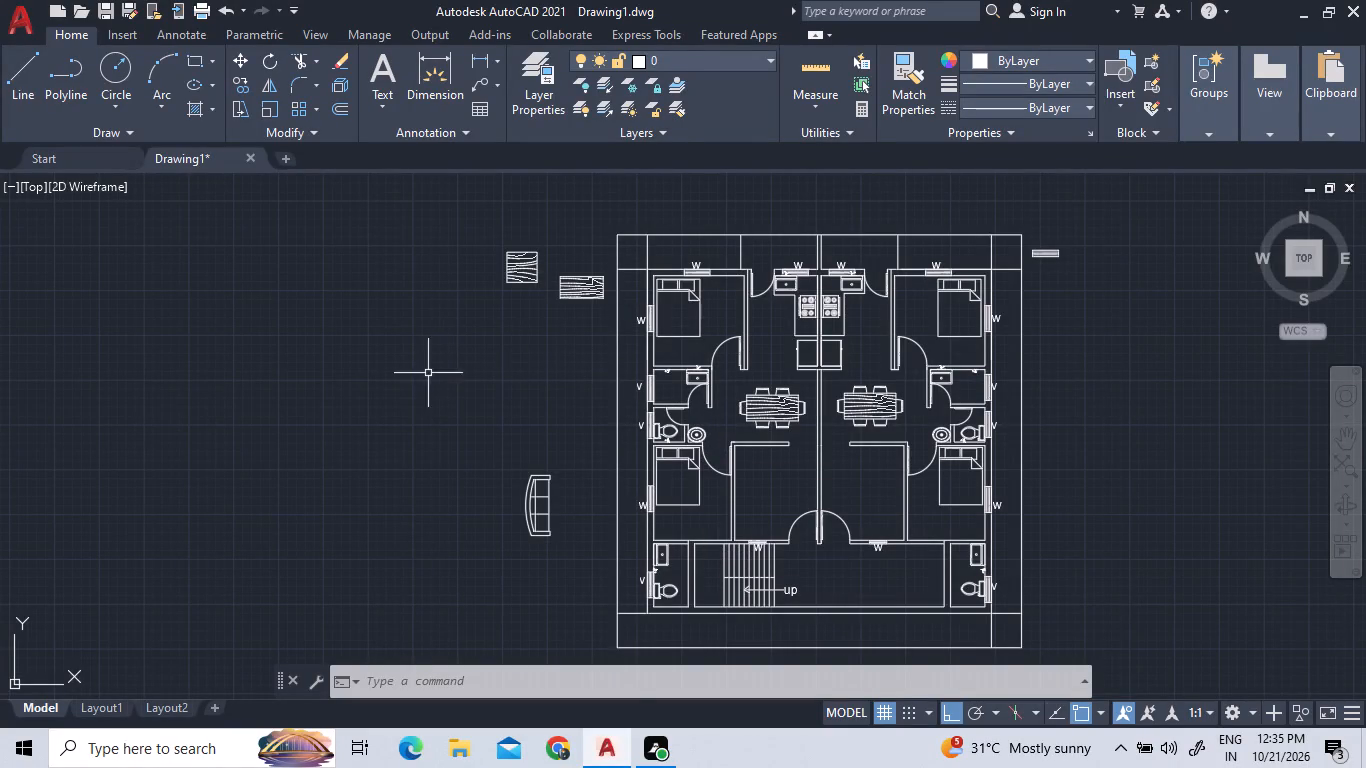
left_click(427, 374)
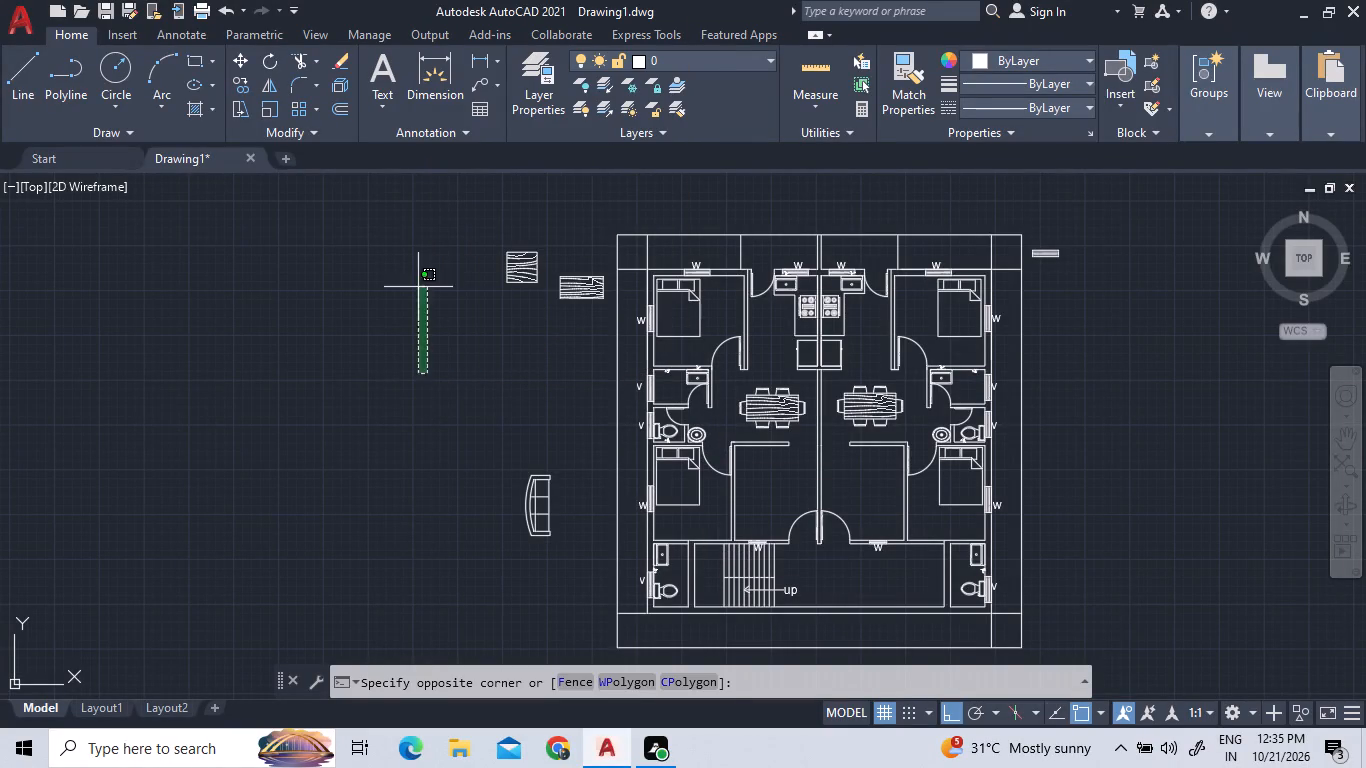
left_click(418, 291)
right_click(418, 291)
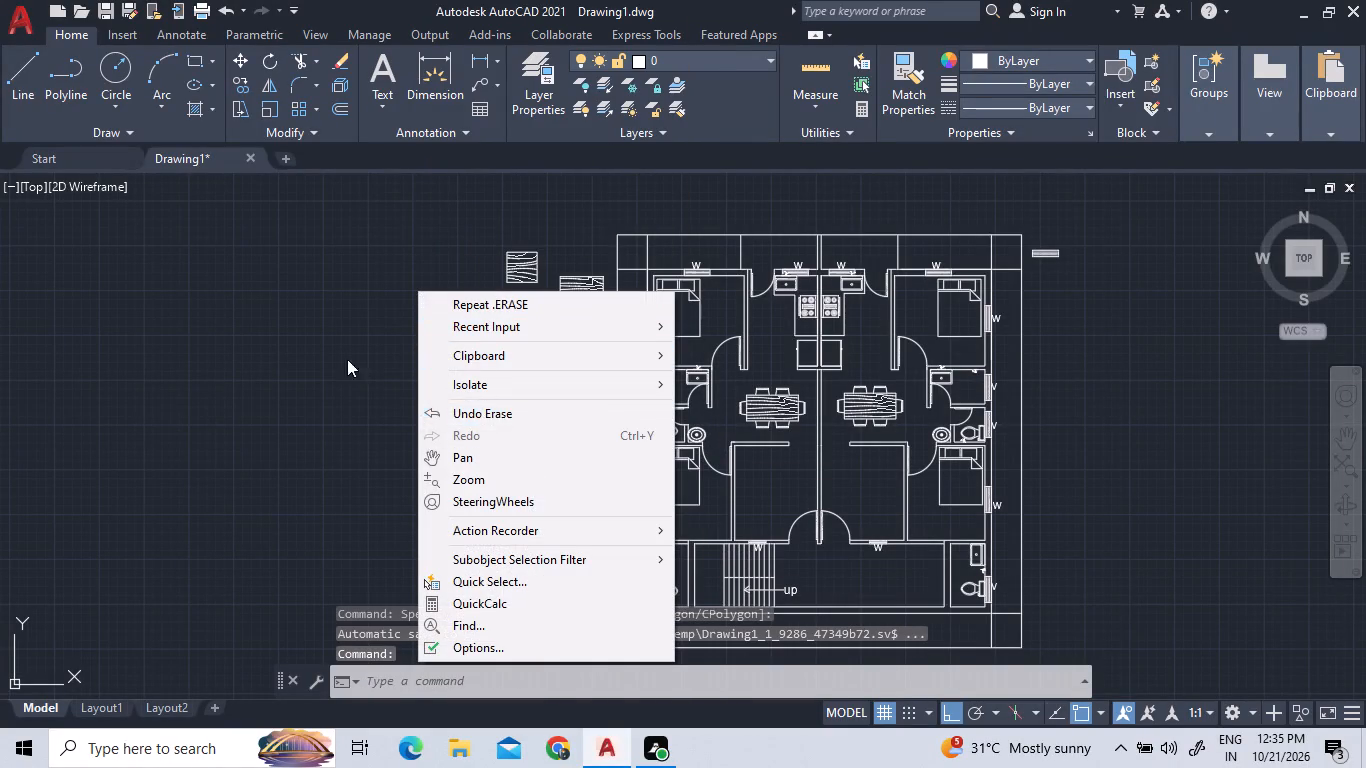
left_click(345, 359)
right_click(344, 359)
left_click(492, 400)
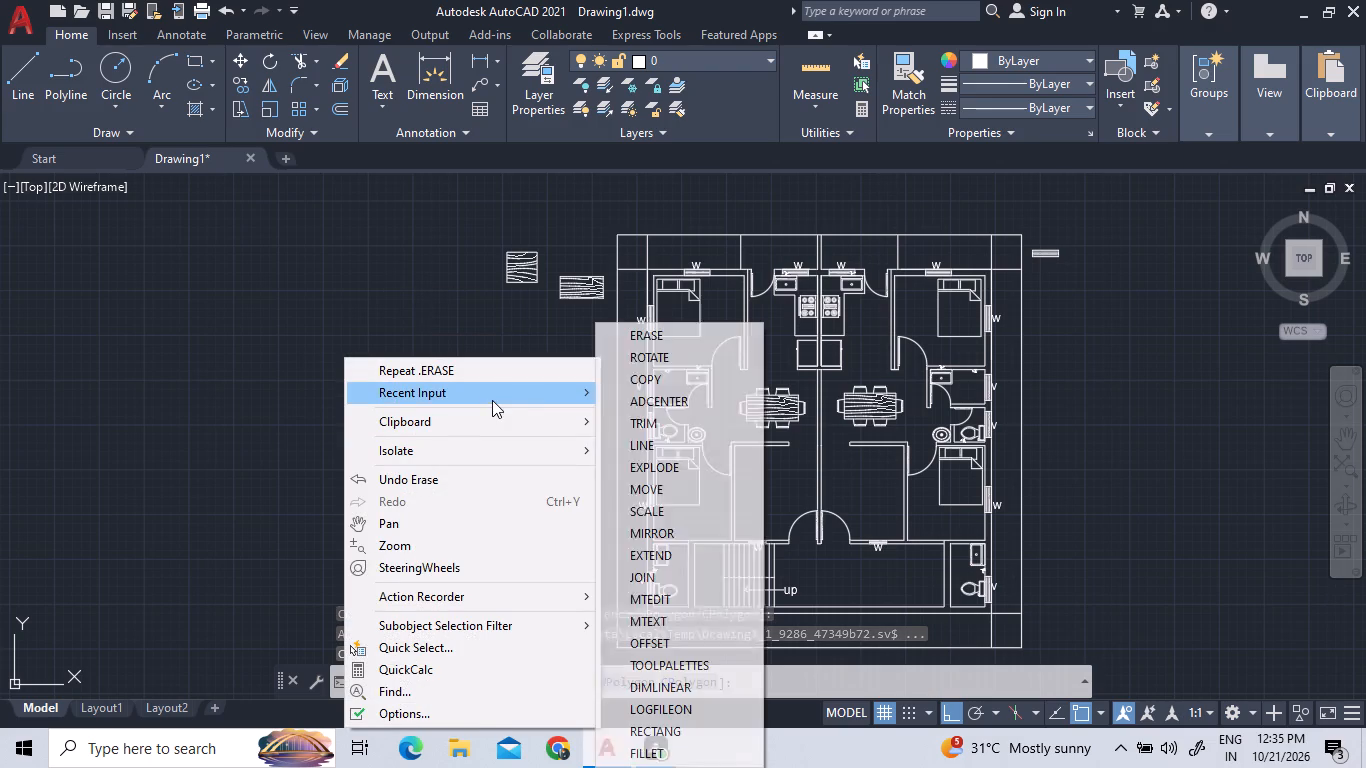
left_click(687, 399)
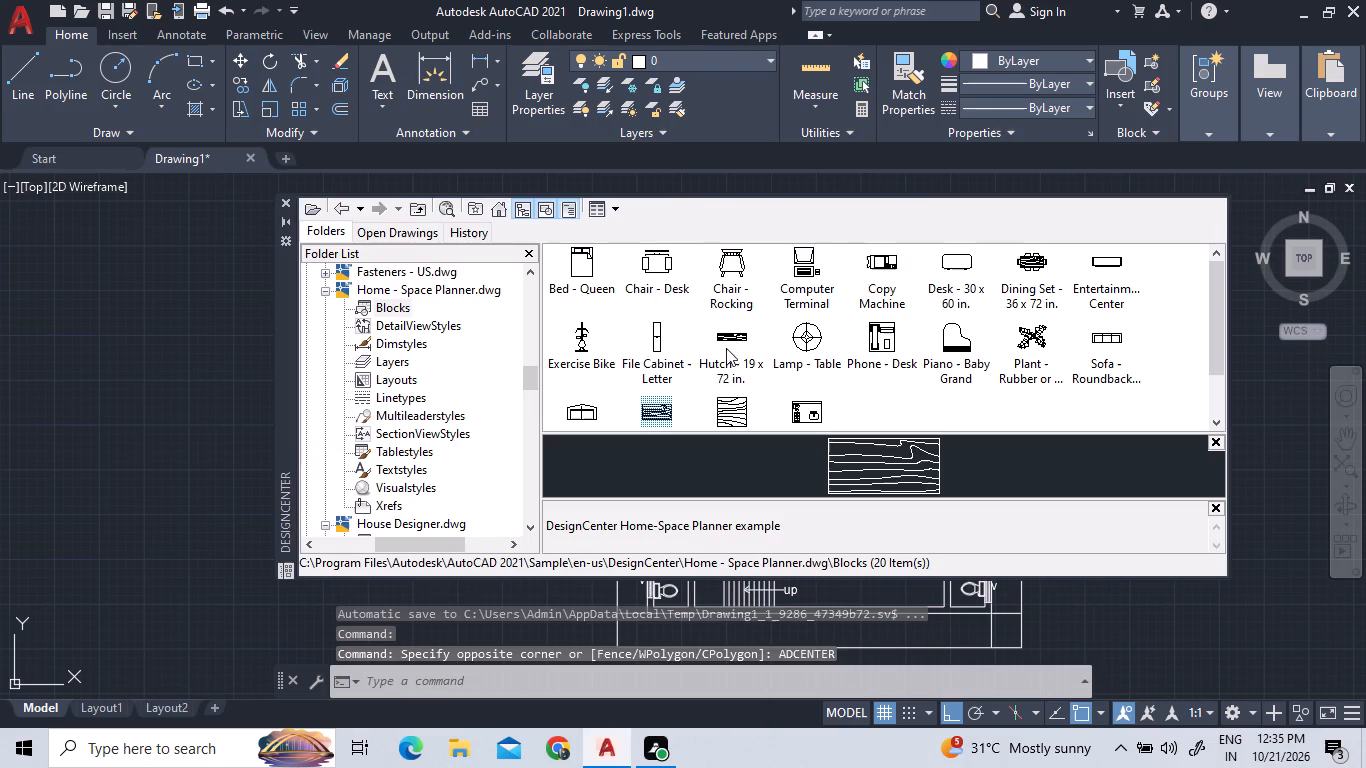
left_click_drag(580, 407, 118, 401)
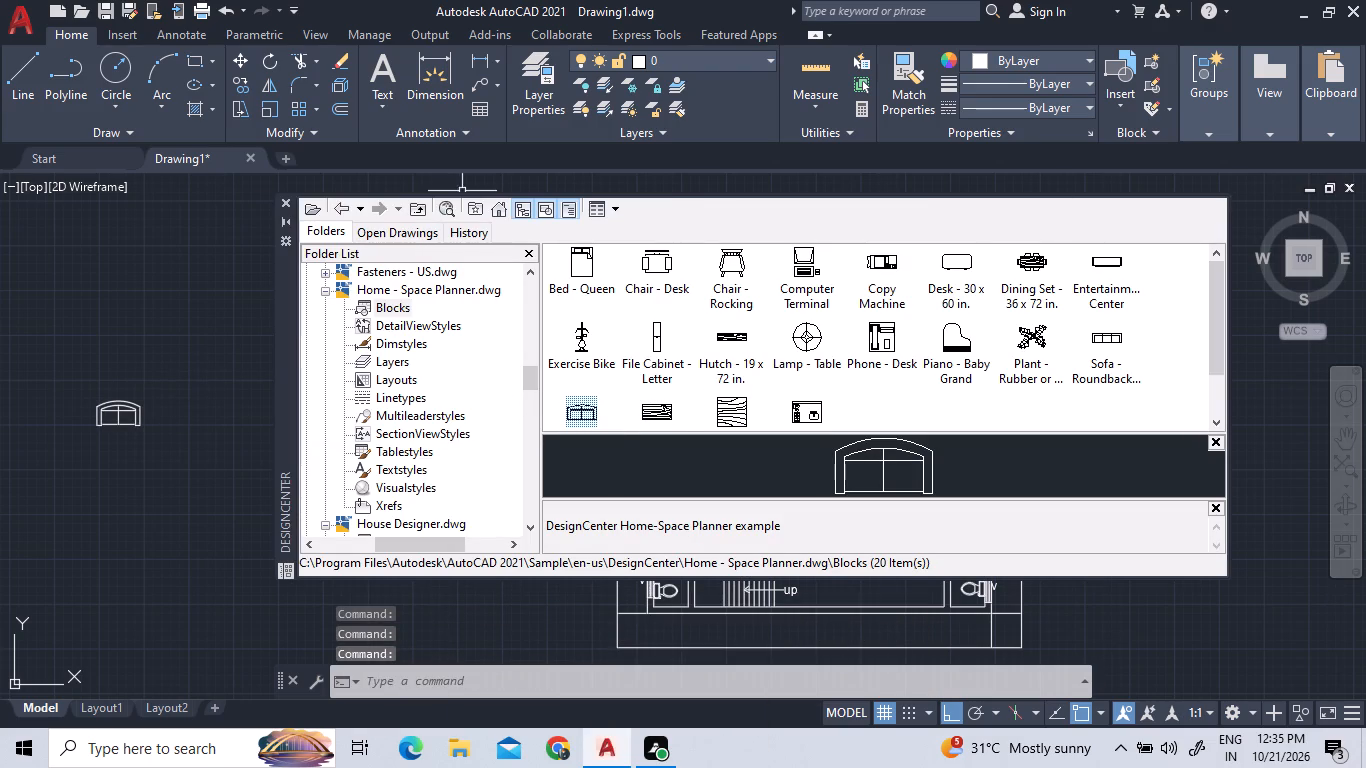
left_click(286, 202)
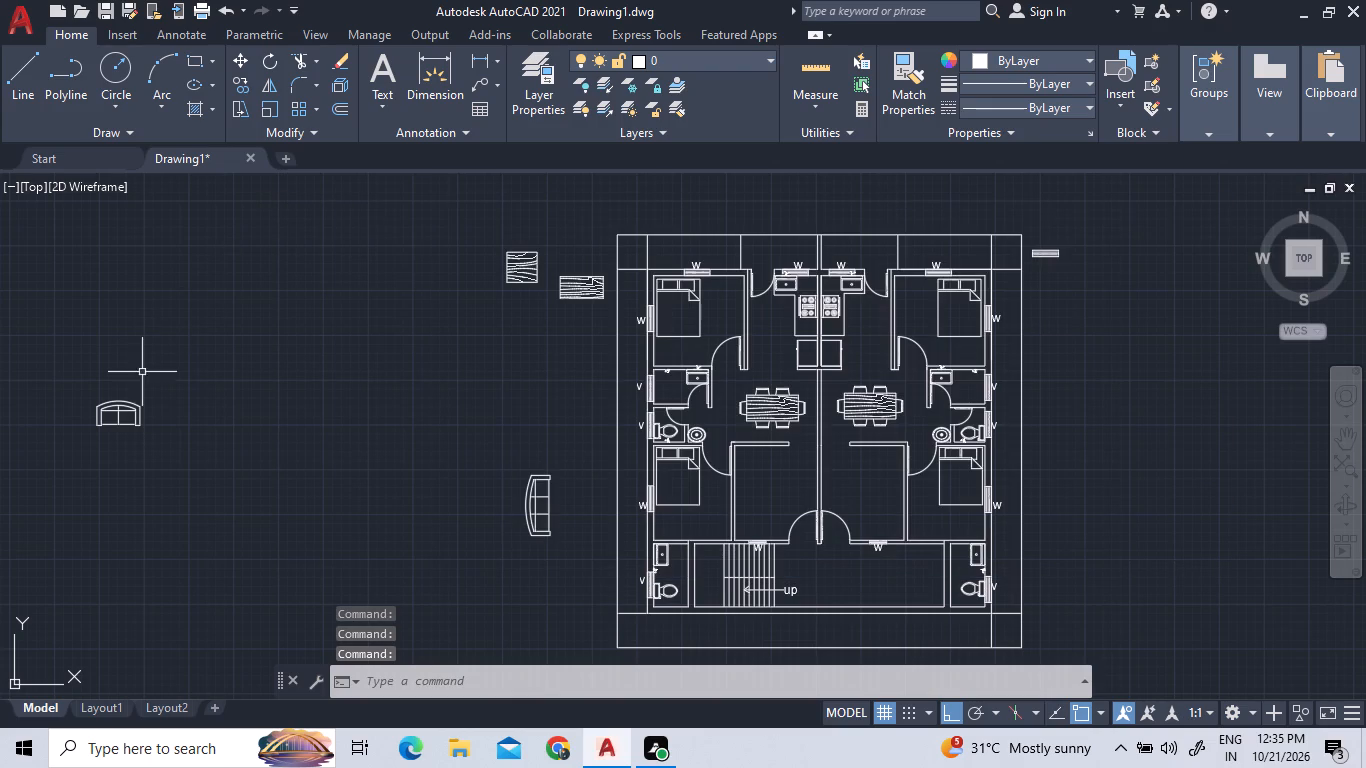
Rotate the new two-seat sofa a half turn, in two 90° turns about its corners, so its curved back faces down.
left_click(130, 415)
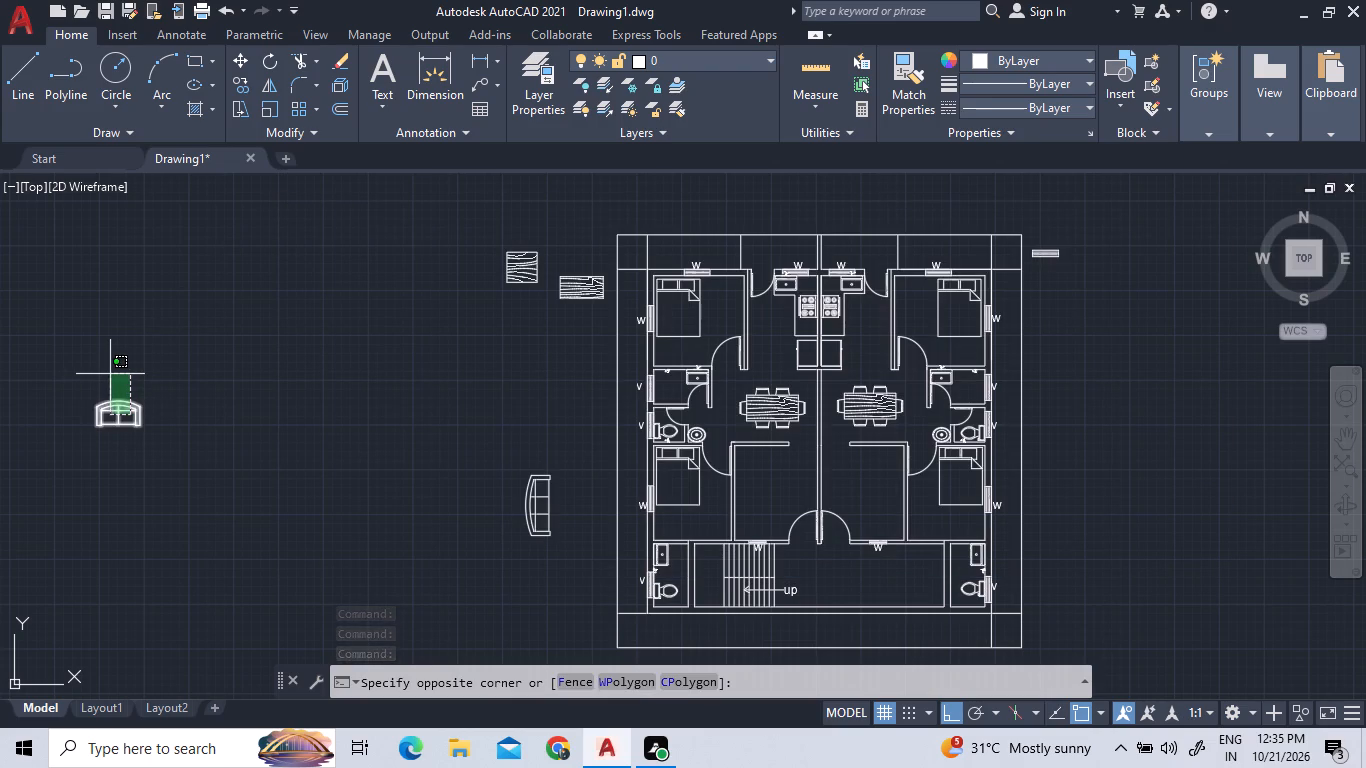
left_click(108, 374)
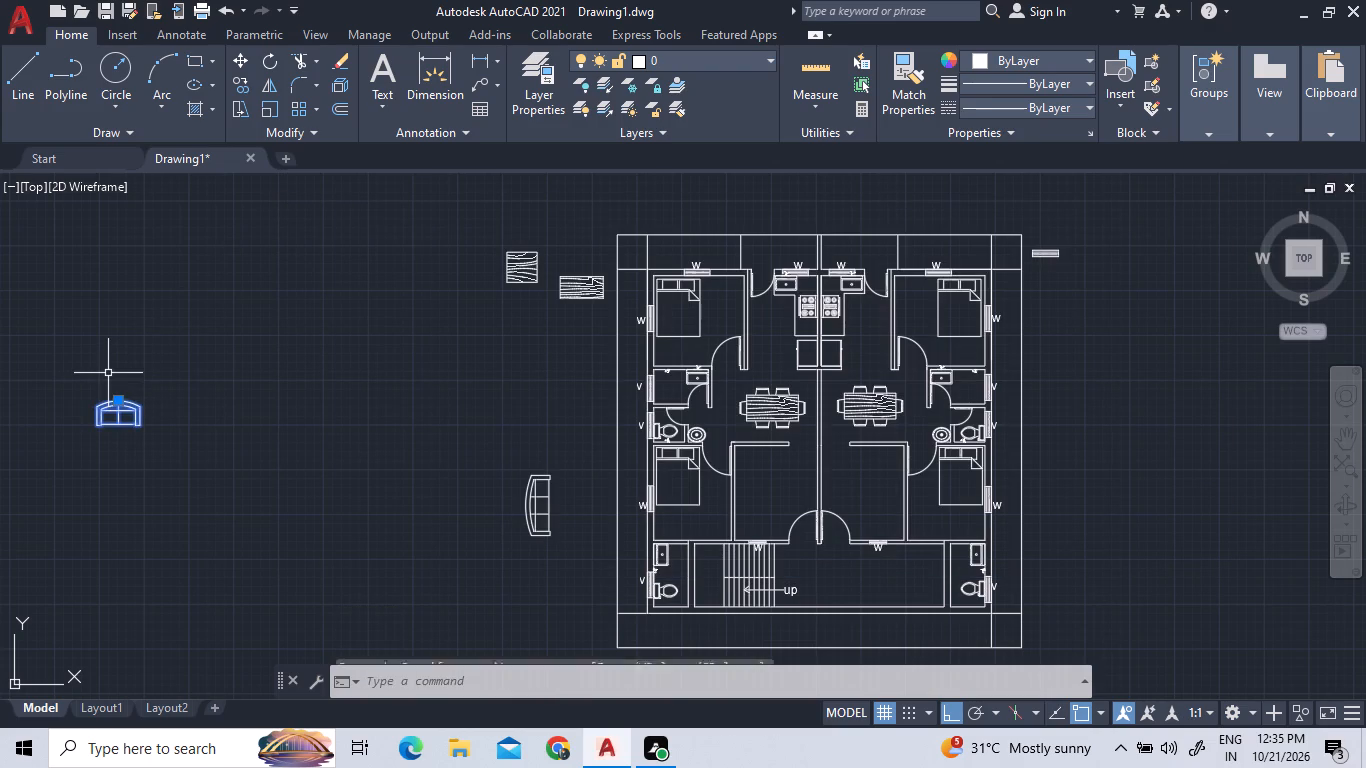
right_click(156, 418)
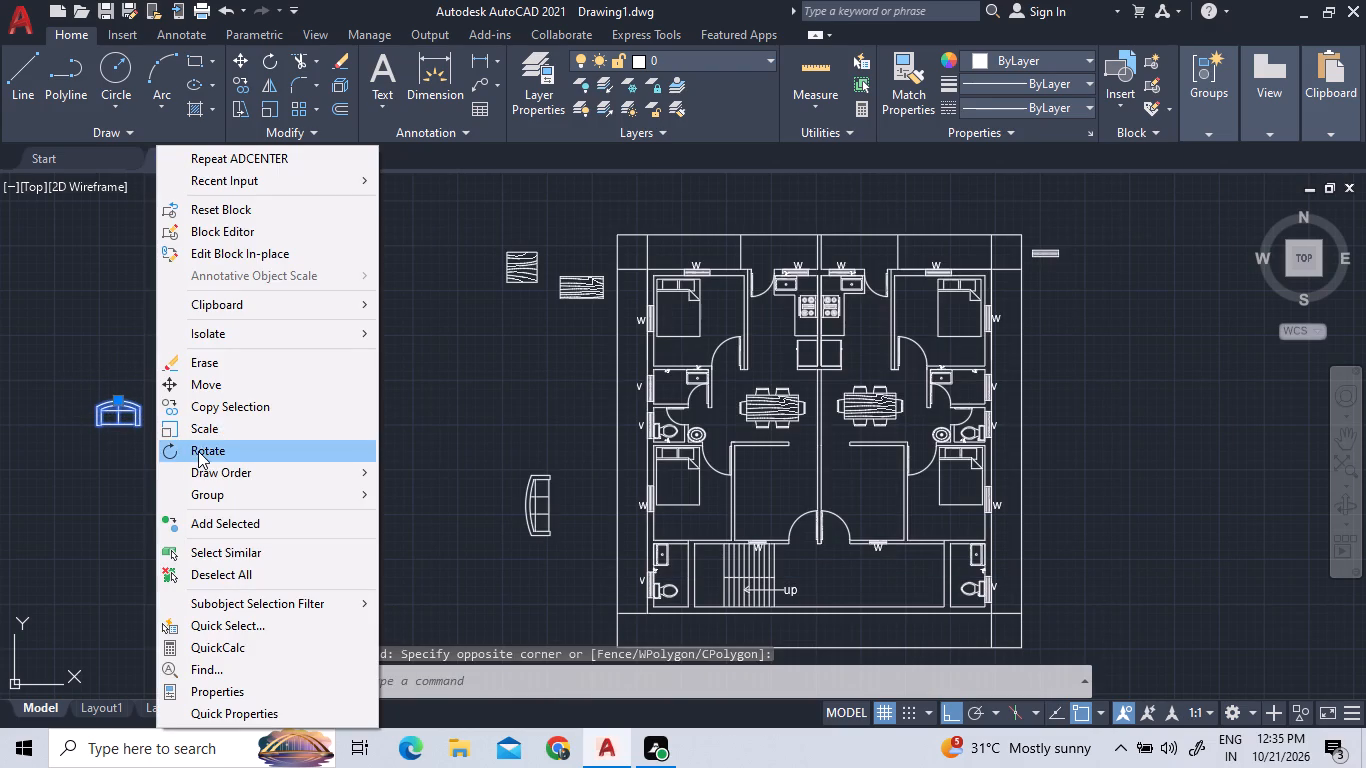
left_click(199, 451)
left_click(141, 429)
left_click(142, 337)
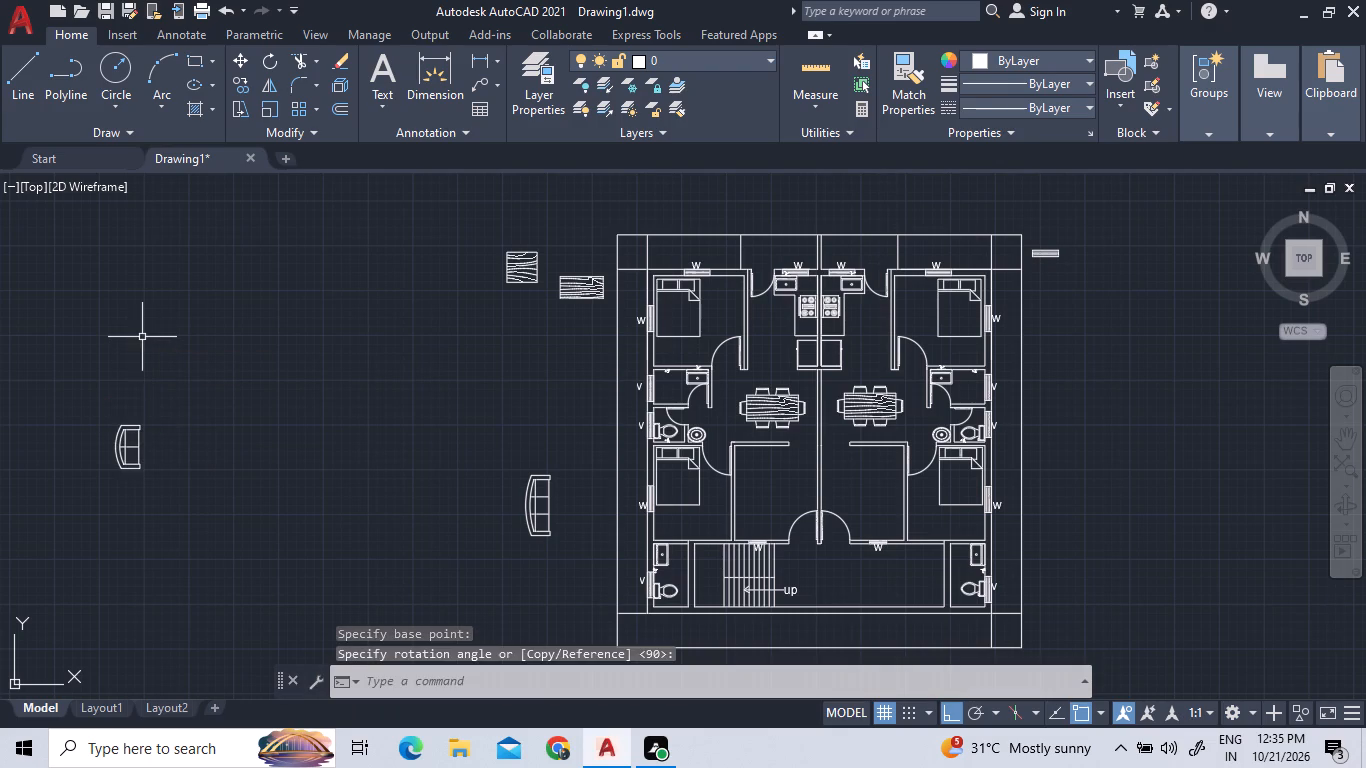
left_click(172, 503)
left_click(58, 358)
right_click(58, 358)
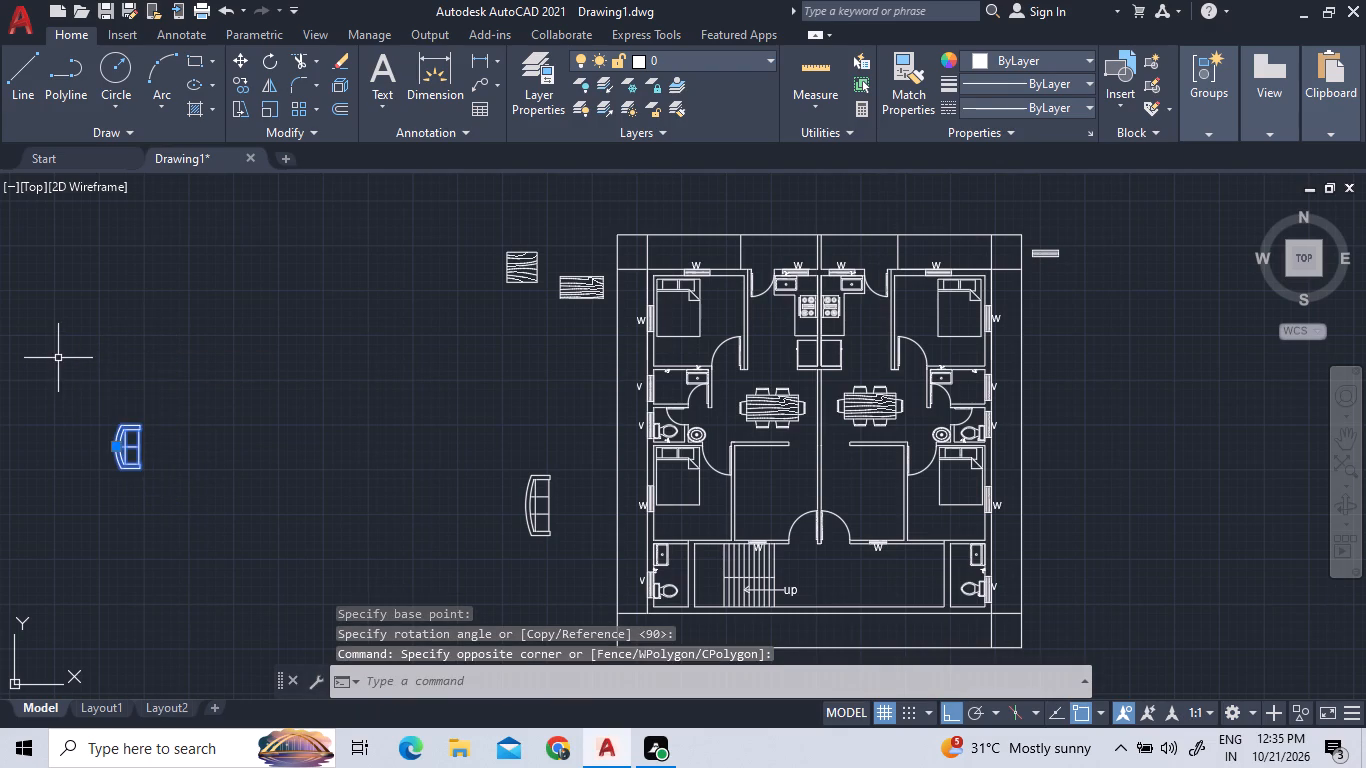
left_click(130, 451)
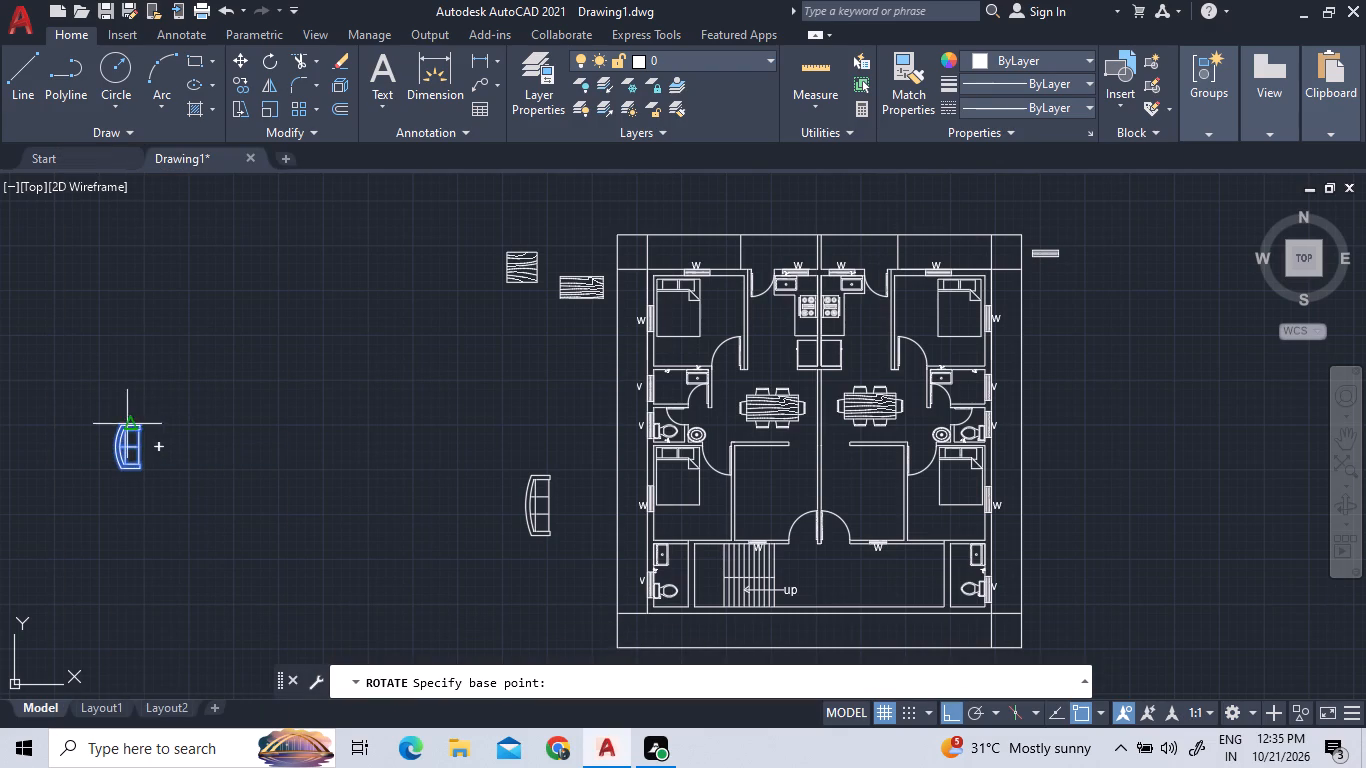
left_click(138, 422)
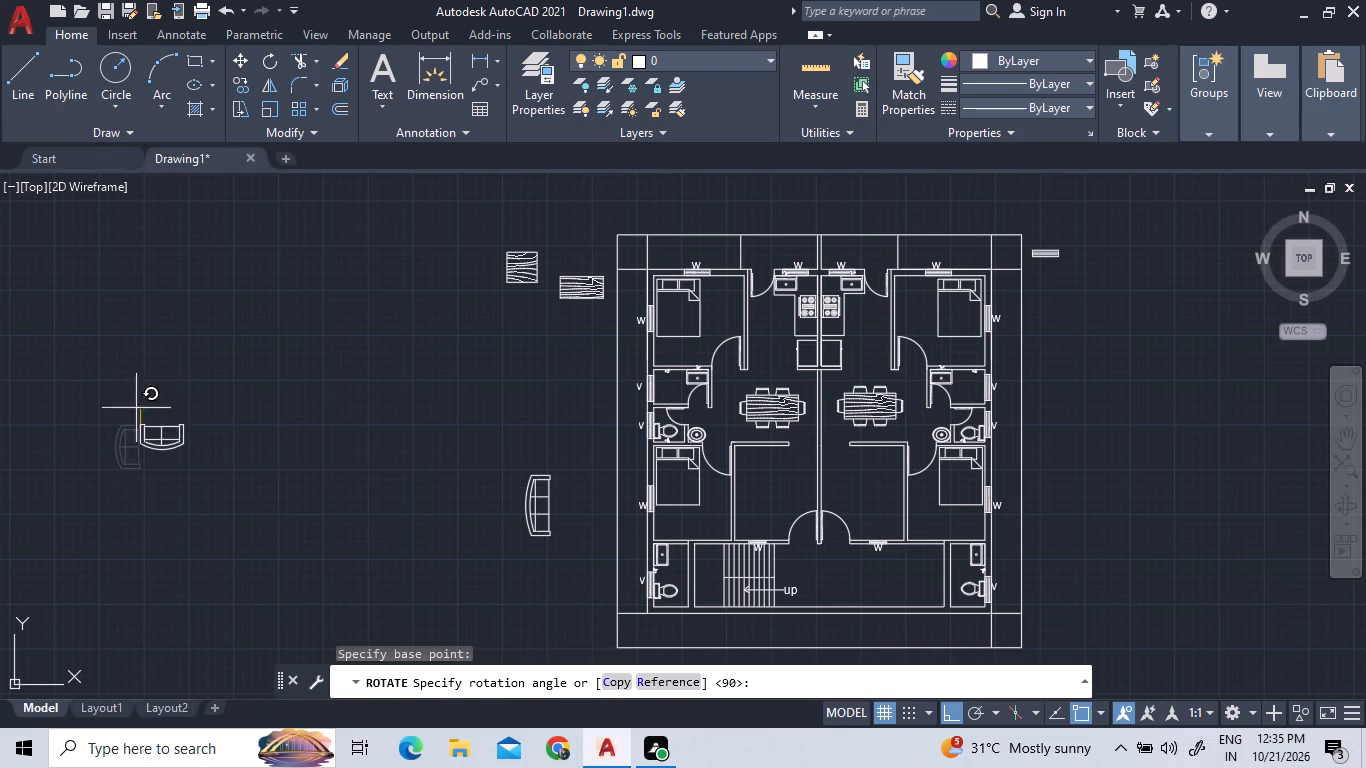
left_click(116, 385)
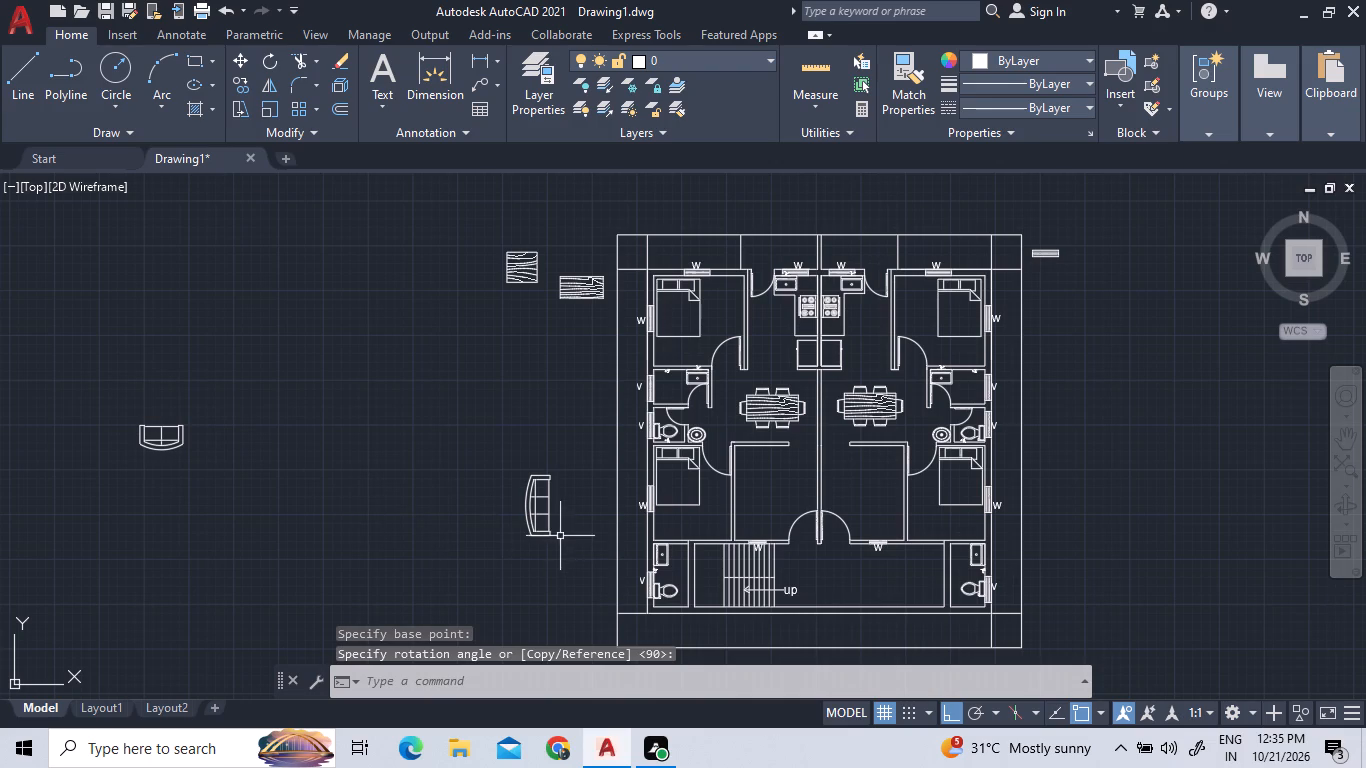
Move the vertical three-seat sofa about 49'-8" straight left, to just below and left of the two-seat sofa.
left_click(560, 536)
left_click(486, 426)
right_click(486, 426)
left_click(532, 383)
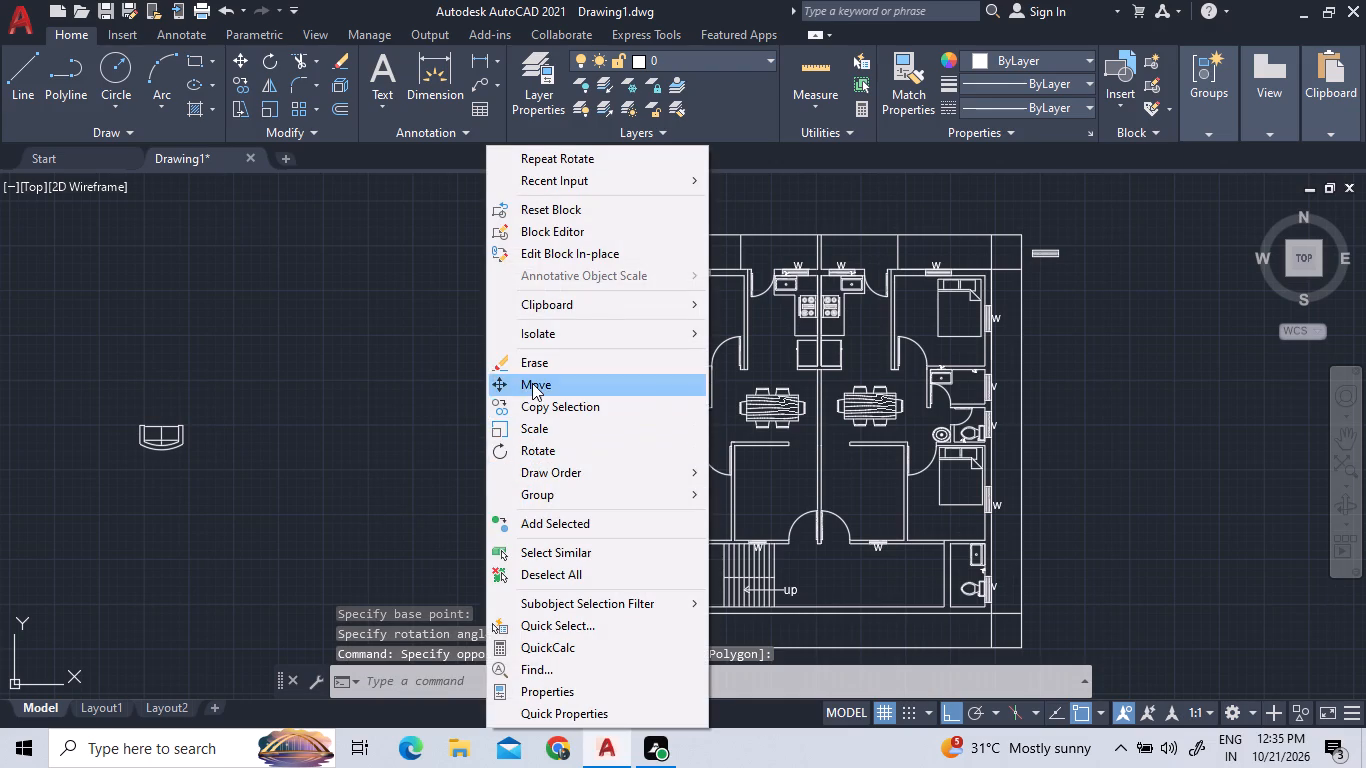
left_click(543, 495)
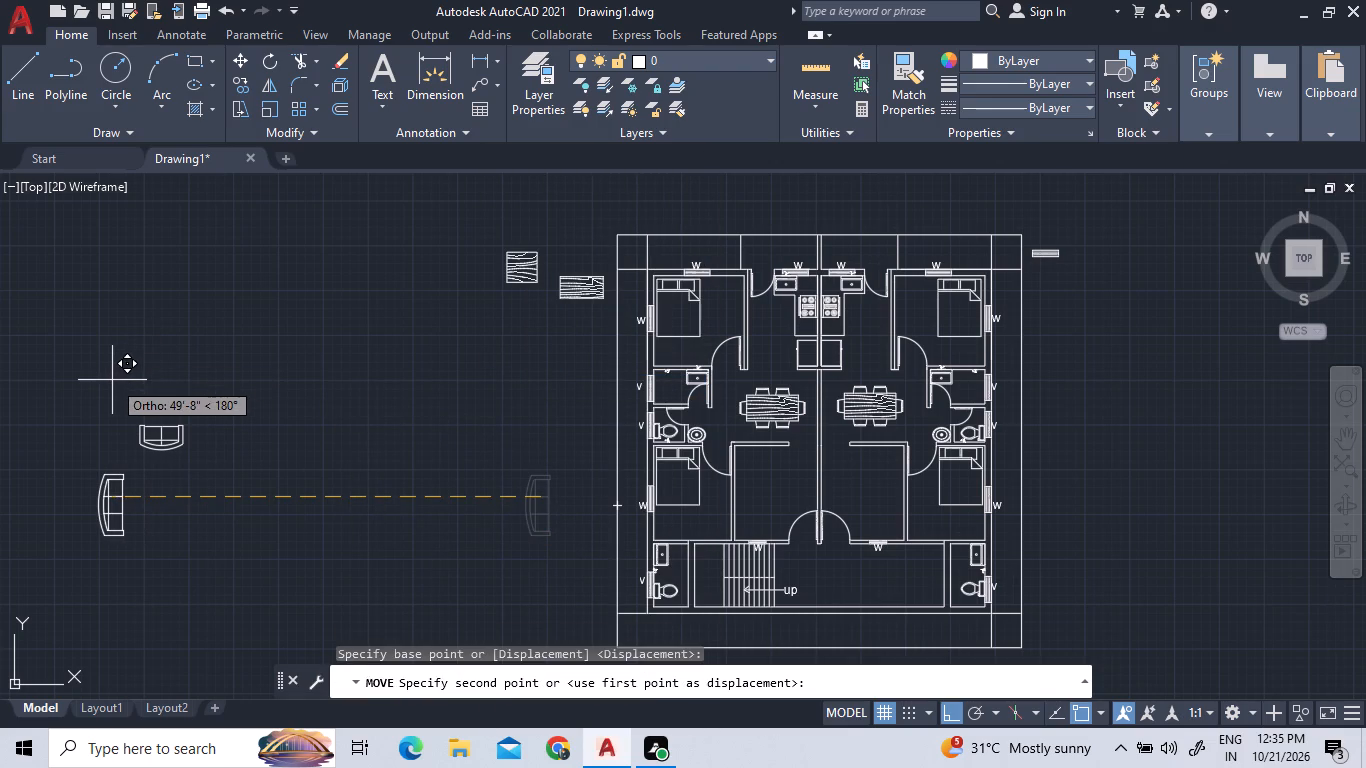
left_click(112, 380)
Move the two-seat sofa below the three-seat sofa's lower end, aligning its upper-left corner with the three-seater's straight front edge.
left_click(172, 467)
left_click(146, 388)
right_click(146, 388)
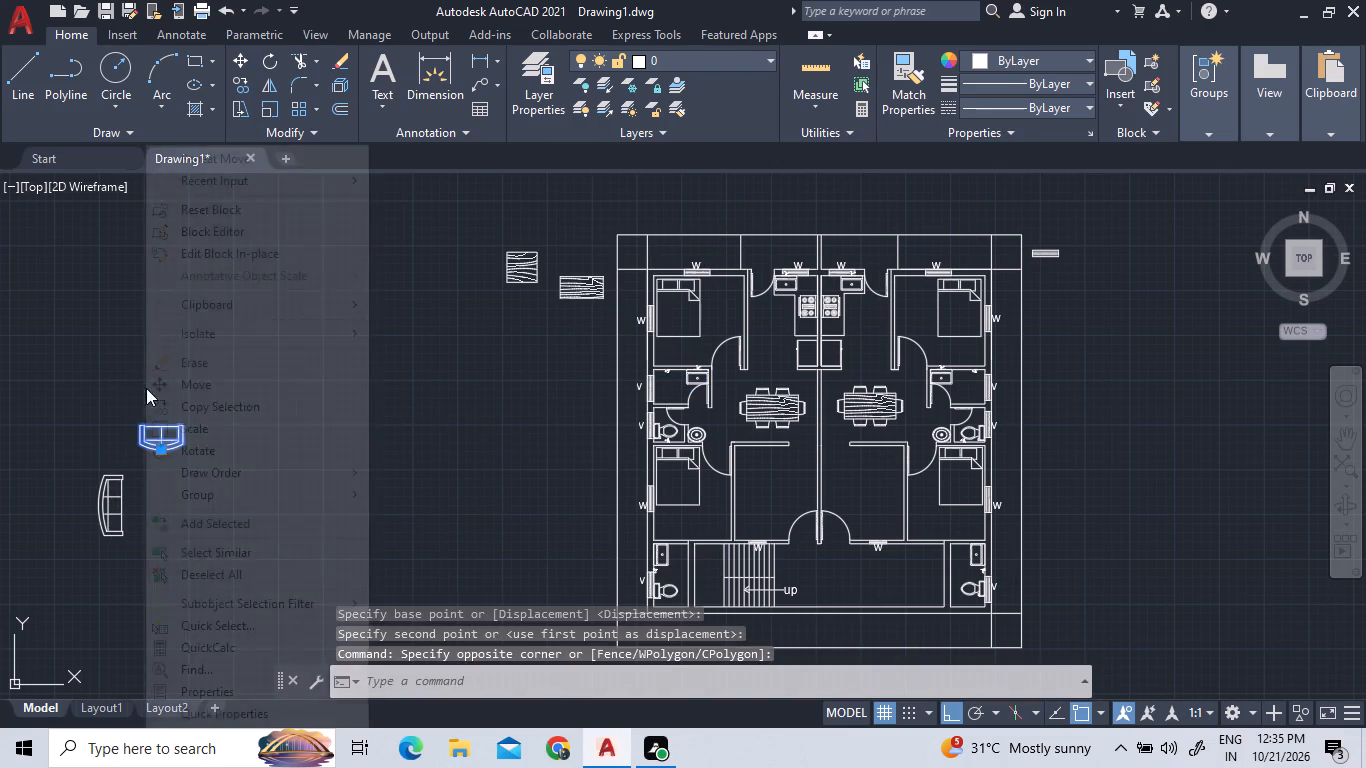
left_click(169, 387)
left_click_drag(145, 426, 145, 453)
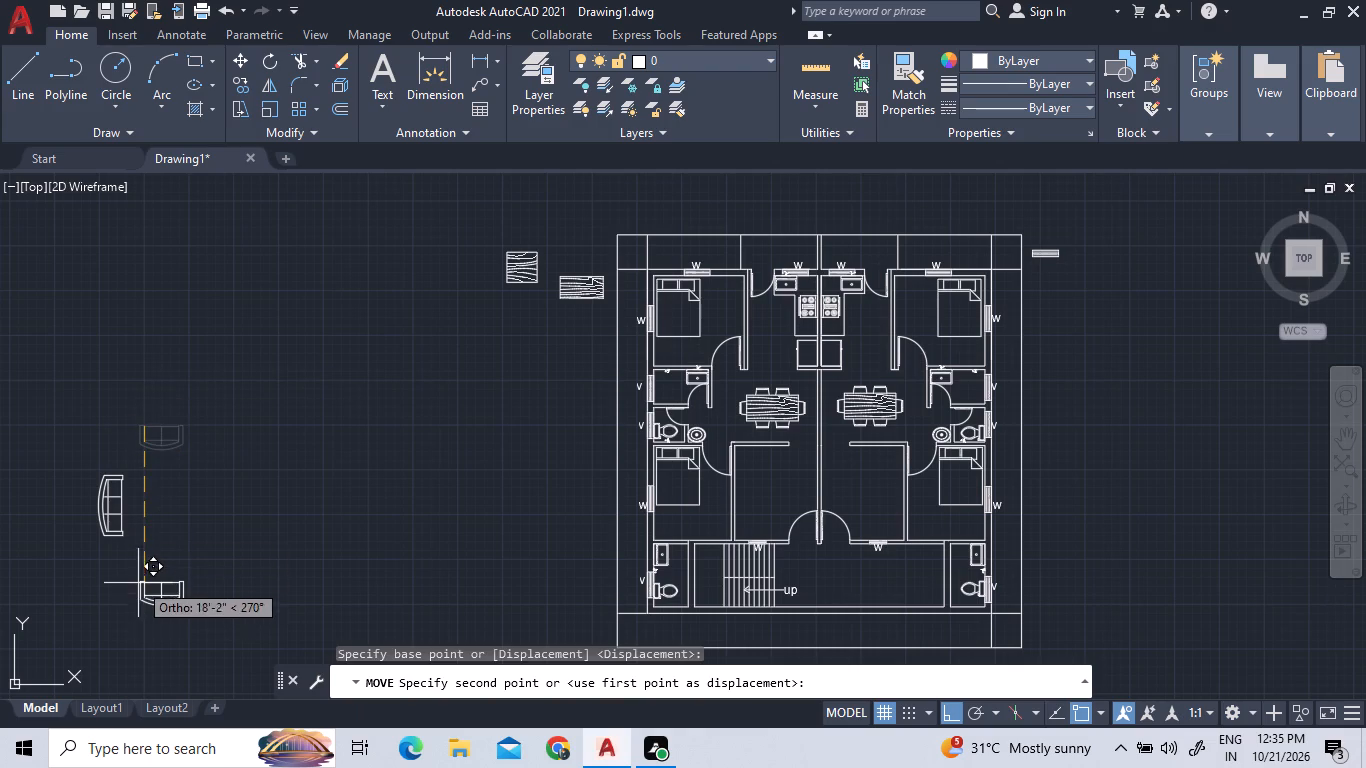
scroll(135, 556, "up", 2)
left_click(142, 527)
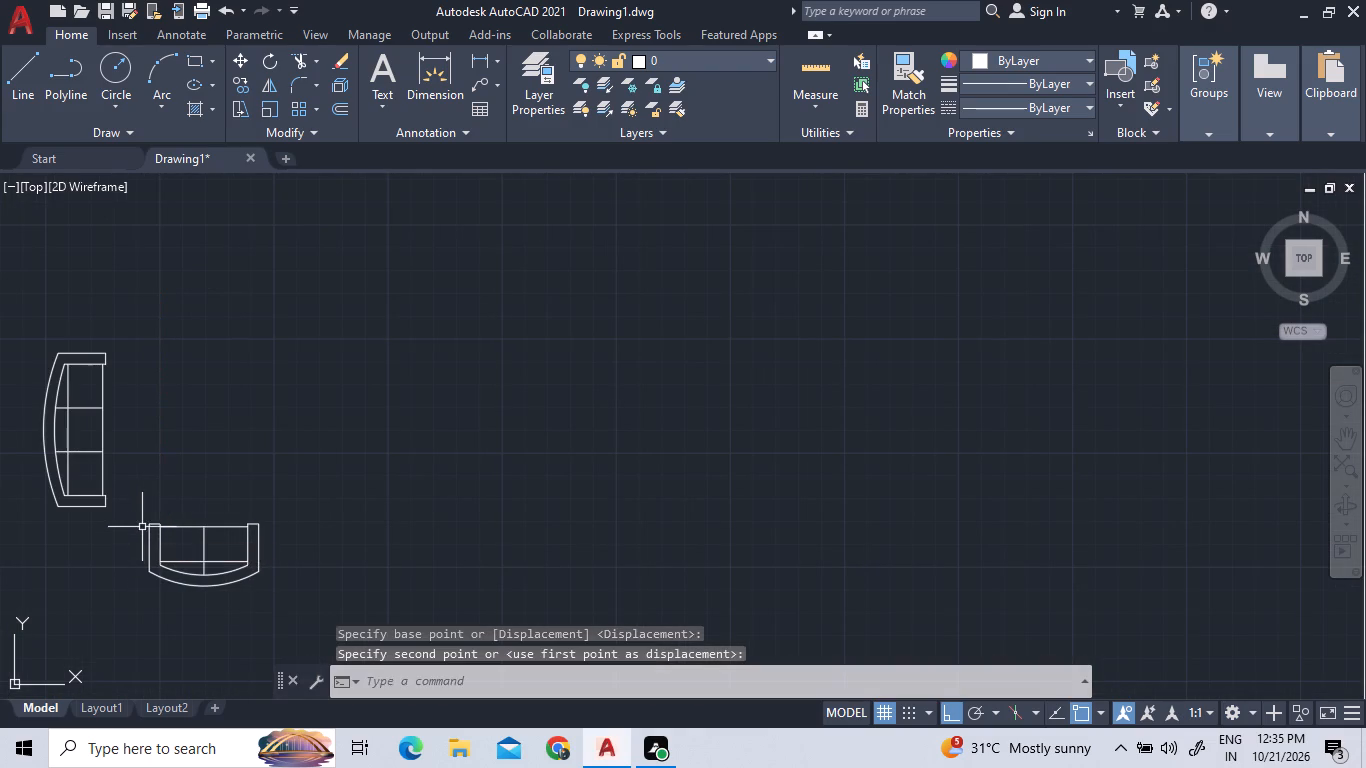
left_click(295, 568)
left_click(206, 548)
right_click(201, 548)
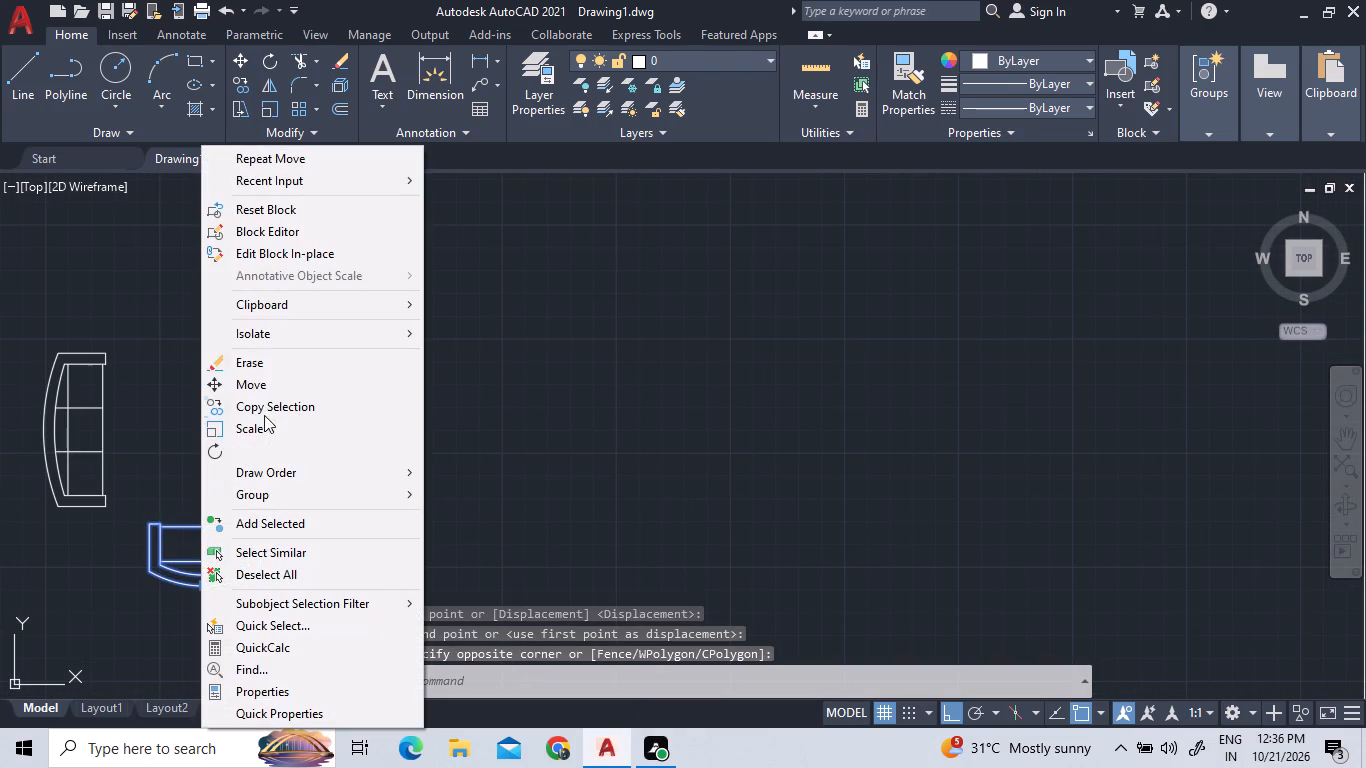
left_click(250, 390)
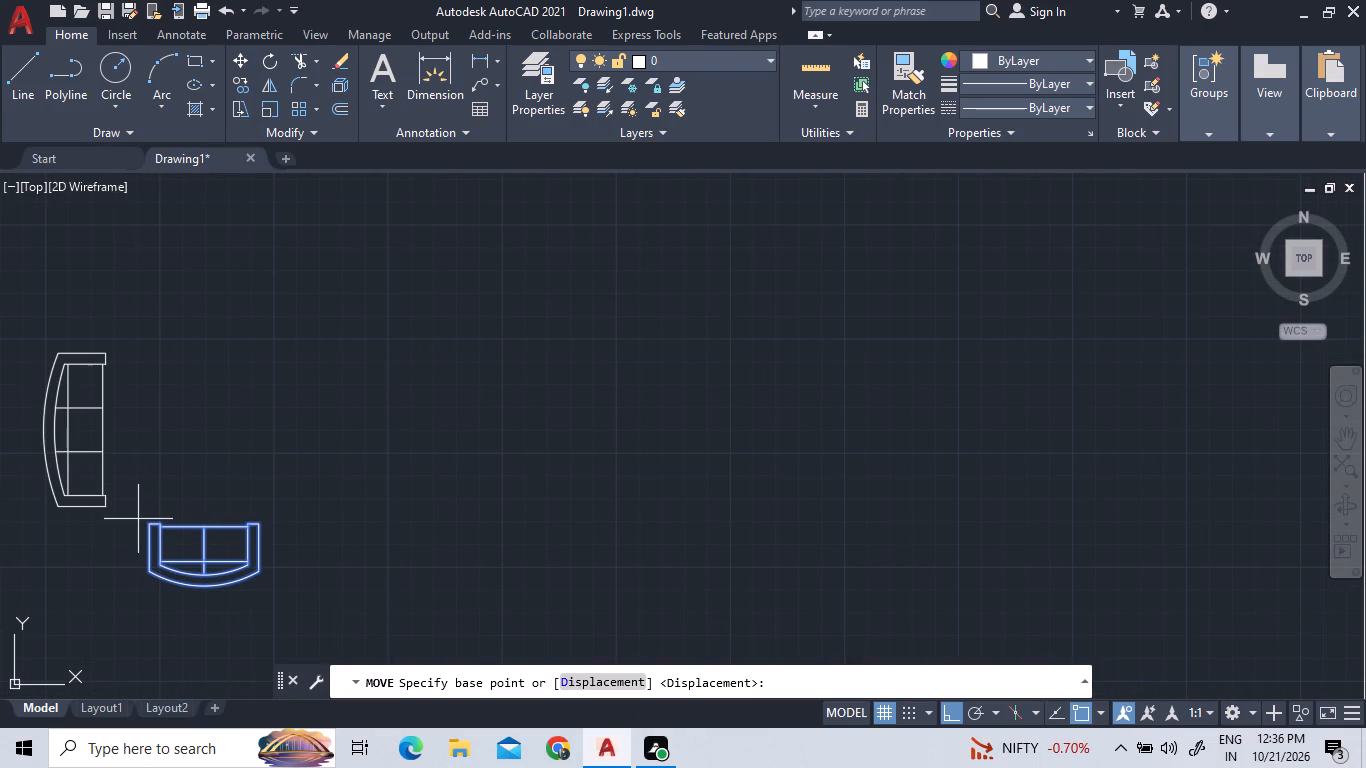
left_click(146, 524)
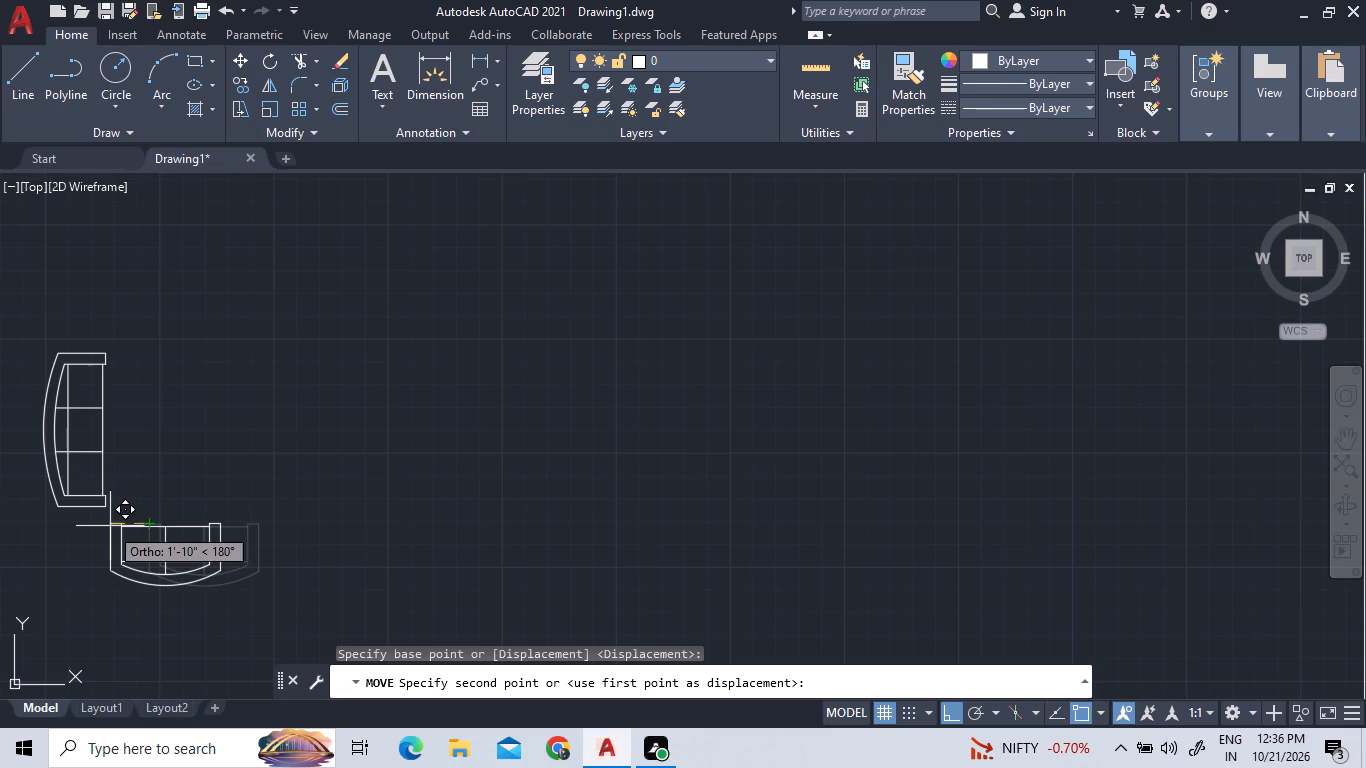
left_click(106, 526)
scroll(282, 578, "down", 2)
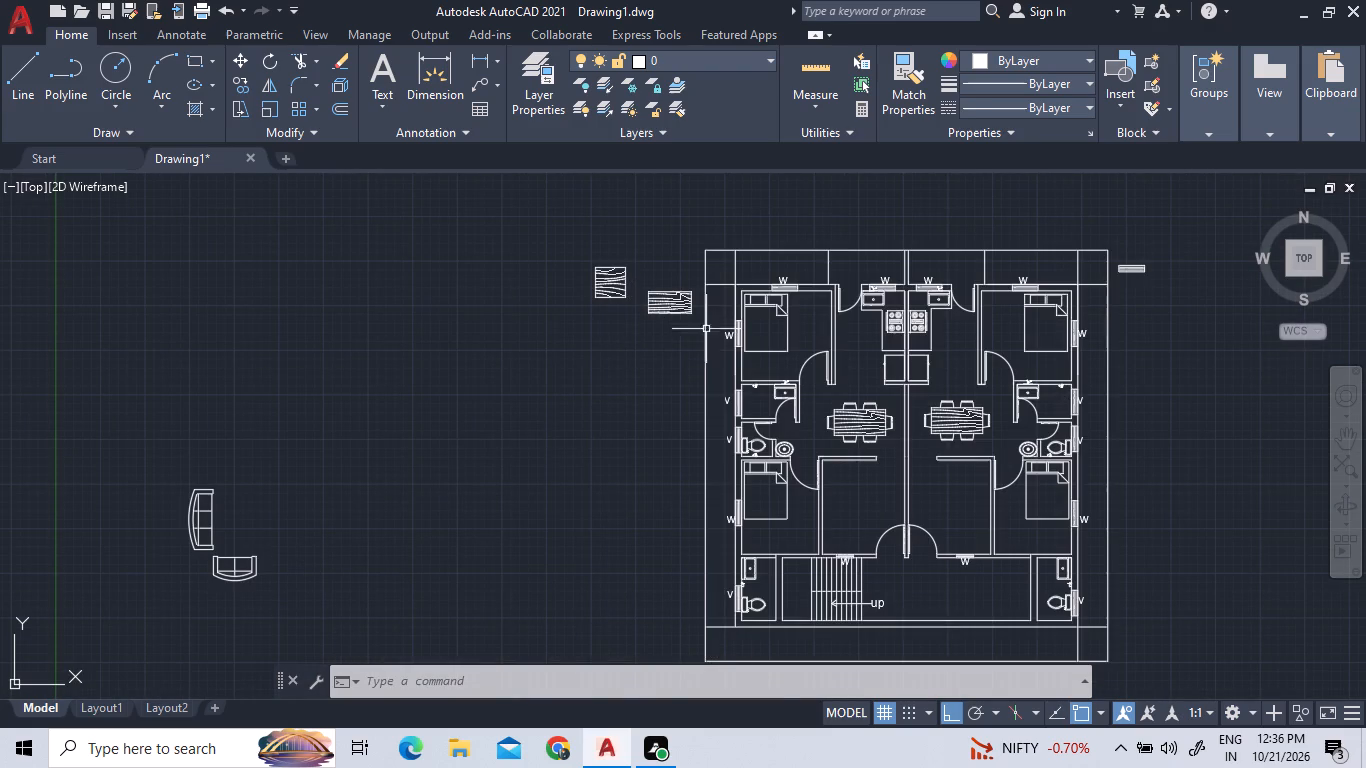
Move the square wood-grain table horizontally from beside the plan to above the three-seat sofa.
left_click(630, 299)
left_click(537, 240)
right_click(537, 240)
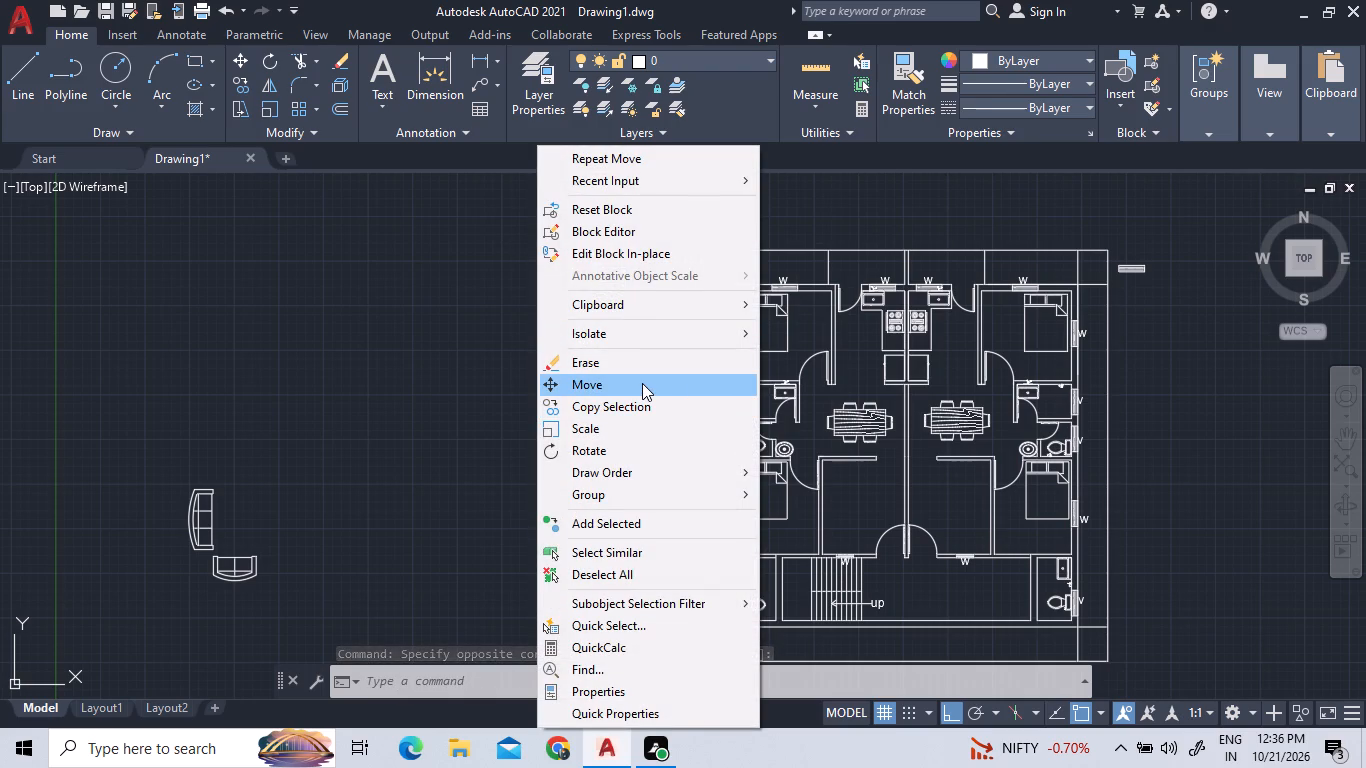
double_click(642, 384)
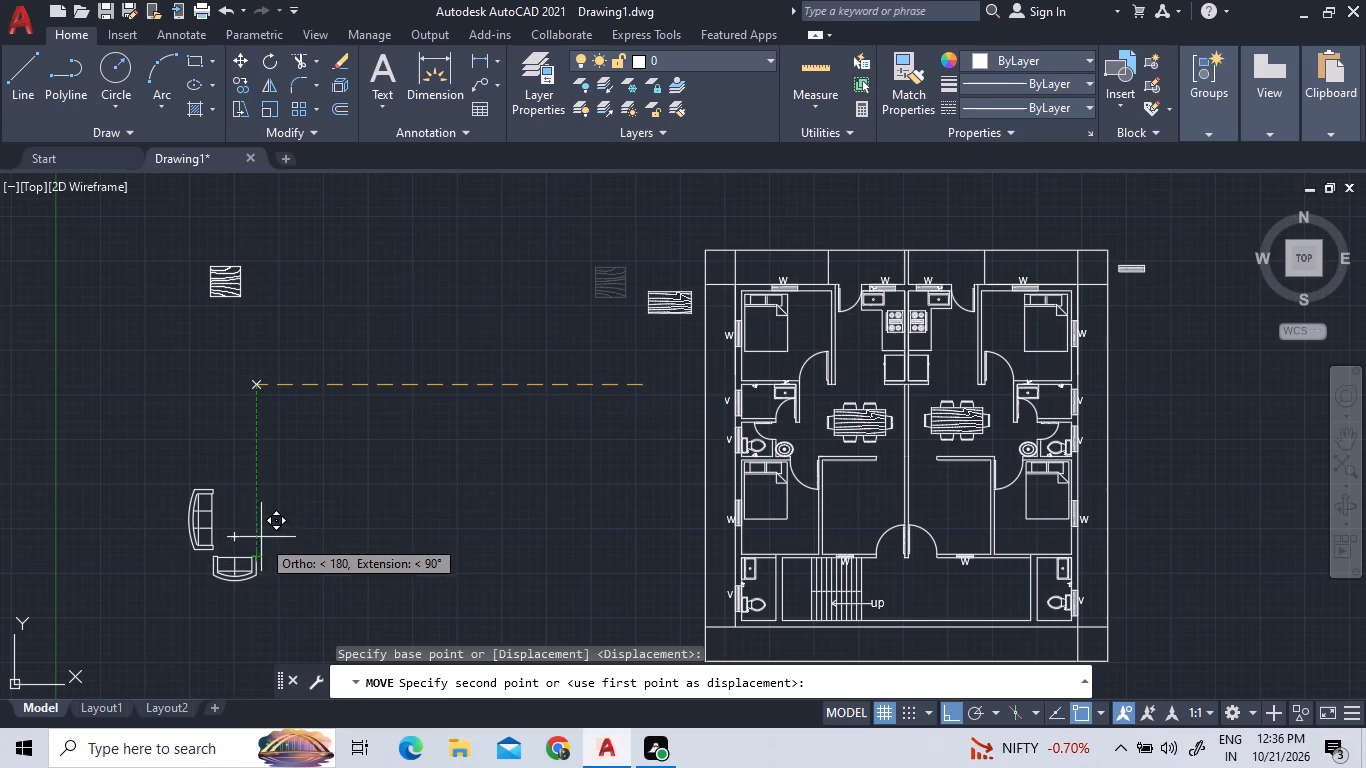
left_click(231, 538)
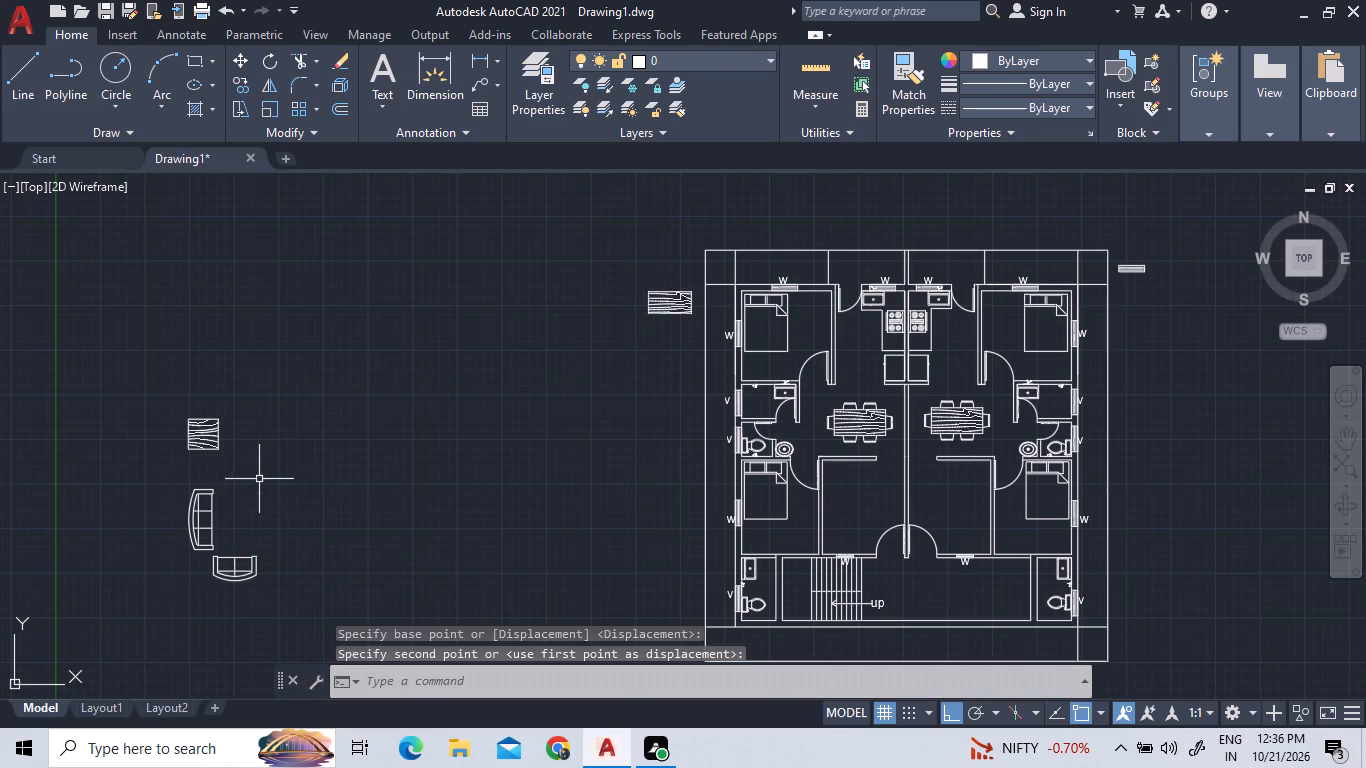
Shift the square table about 3'-7" right and about 10'-10" down into the corner between the two sofas.
left_click(259, 467)
left_click(132, 412)
right_click(132, 412)
left_click(215, 388)
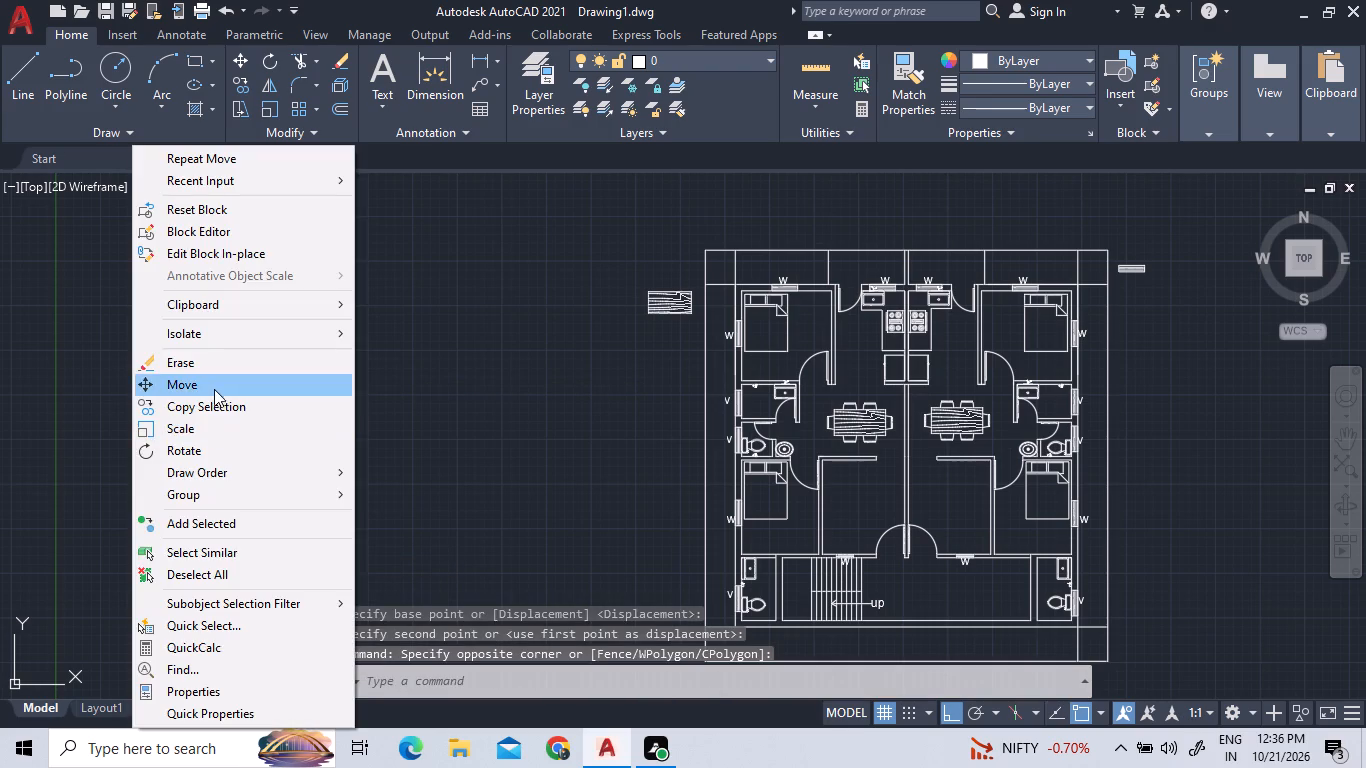
left_click(188, 460)
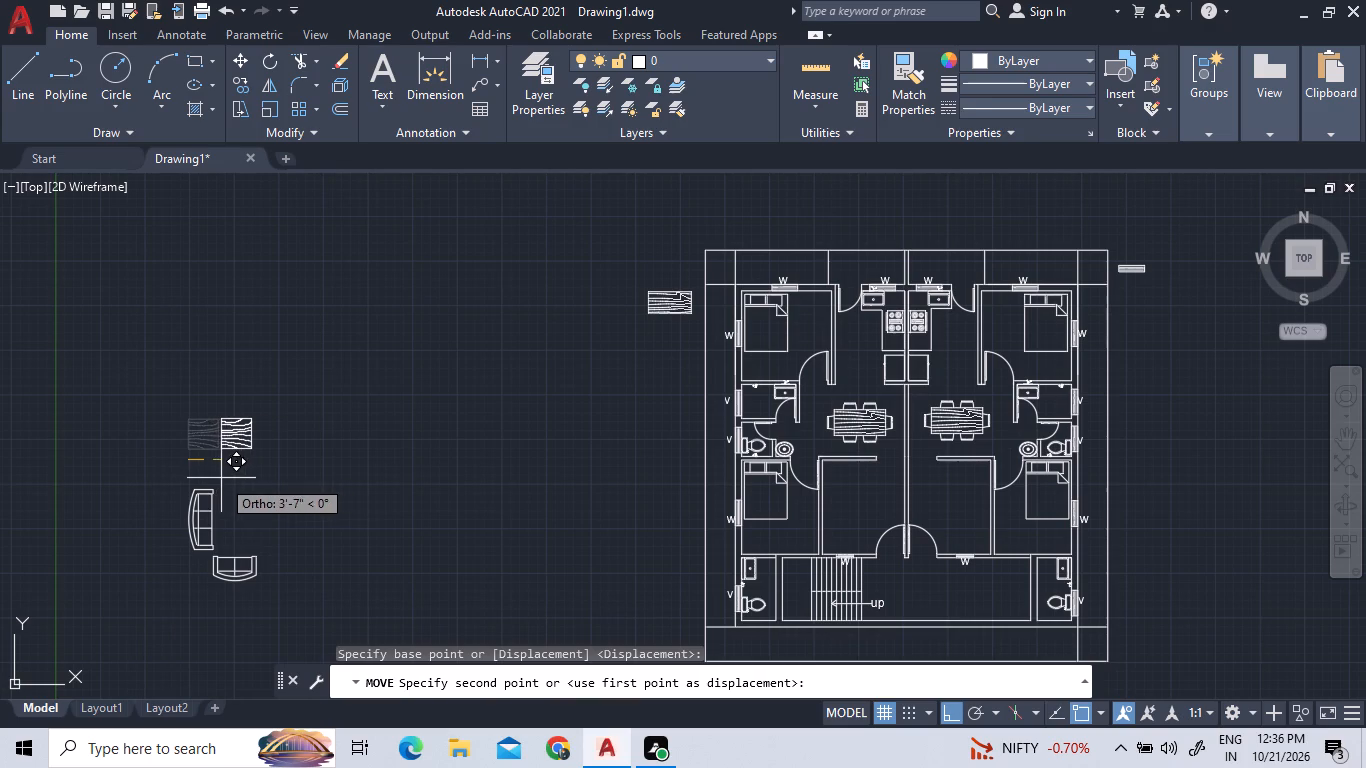
left_click(222, 478)
left_click(300, 478)
left_click(243, 436)
right_click(242, 435)
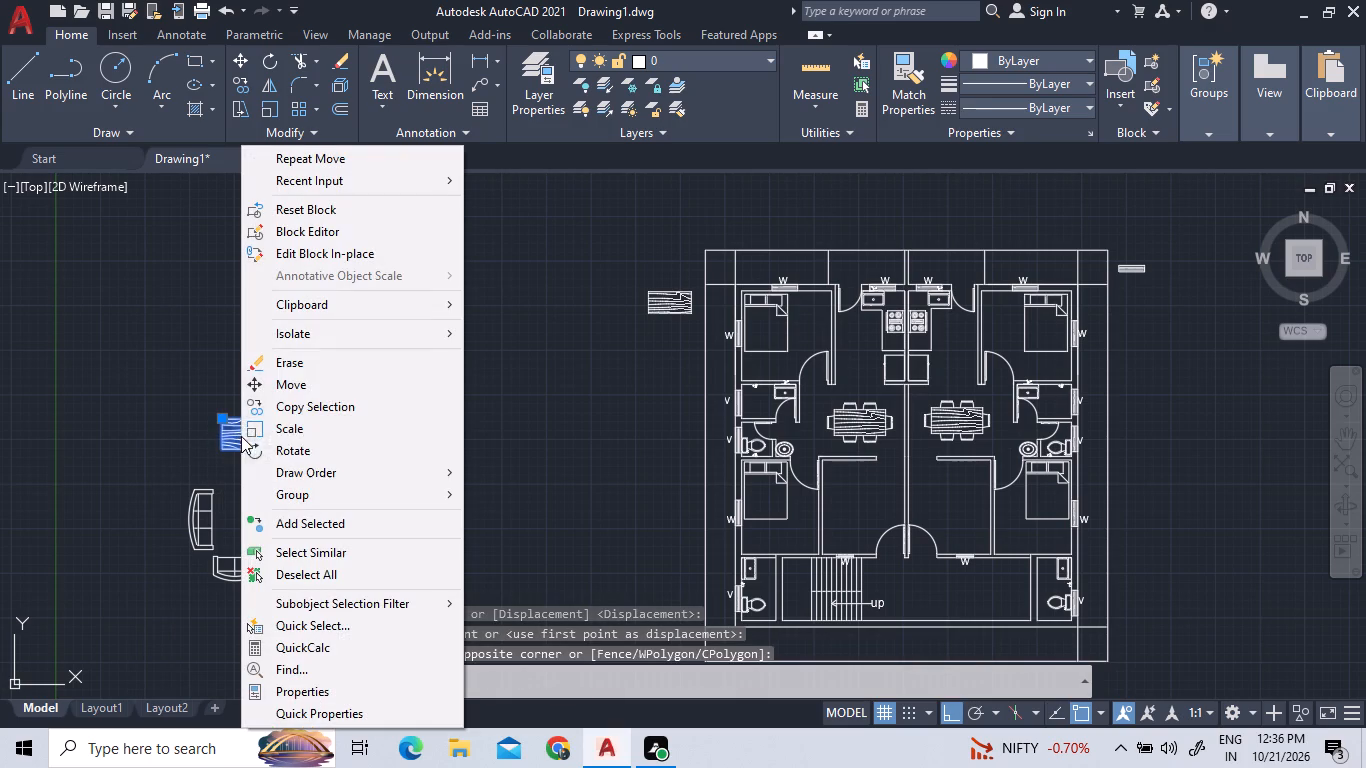
left_click(298, 384)
left_click(260, 415)
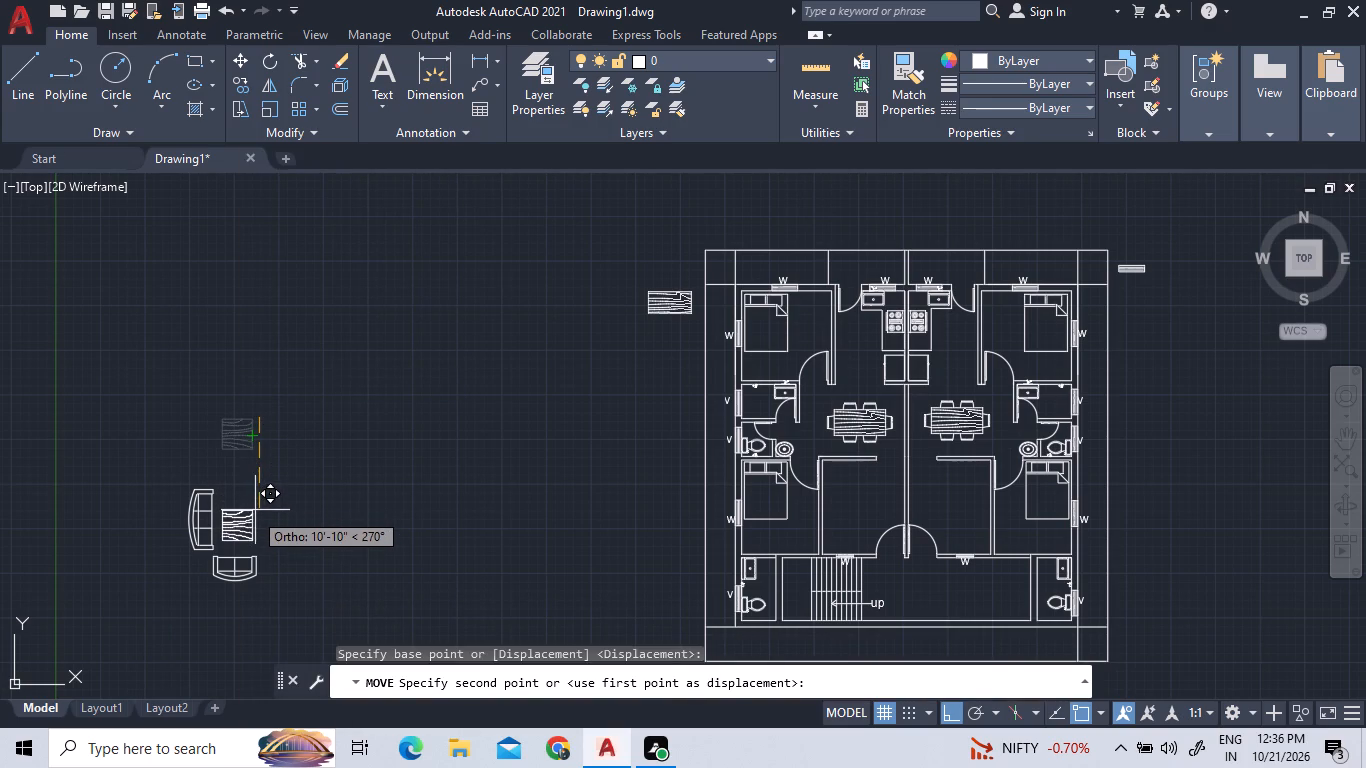
left_click(258, 508)
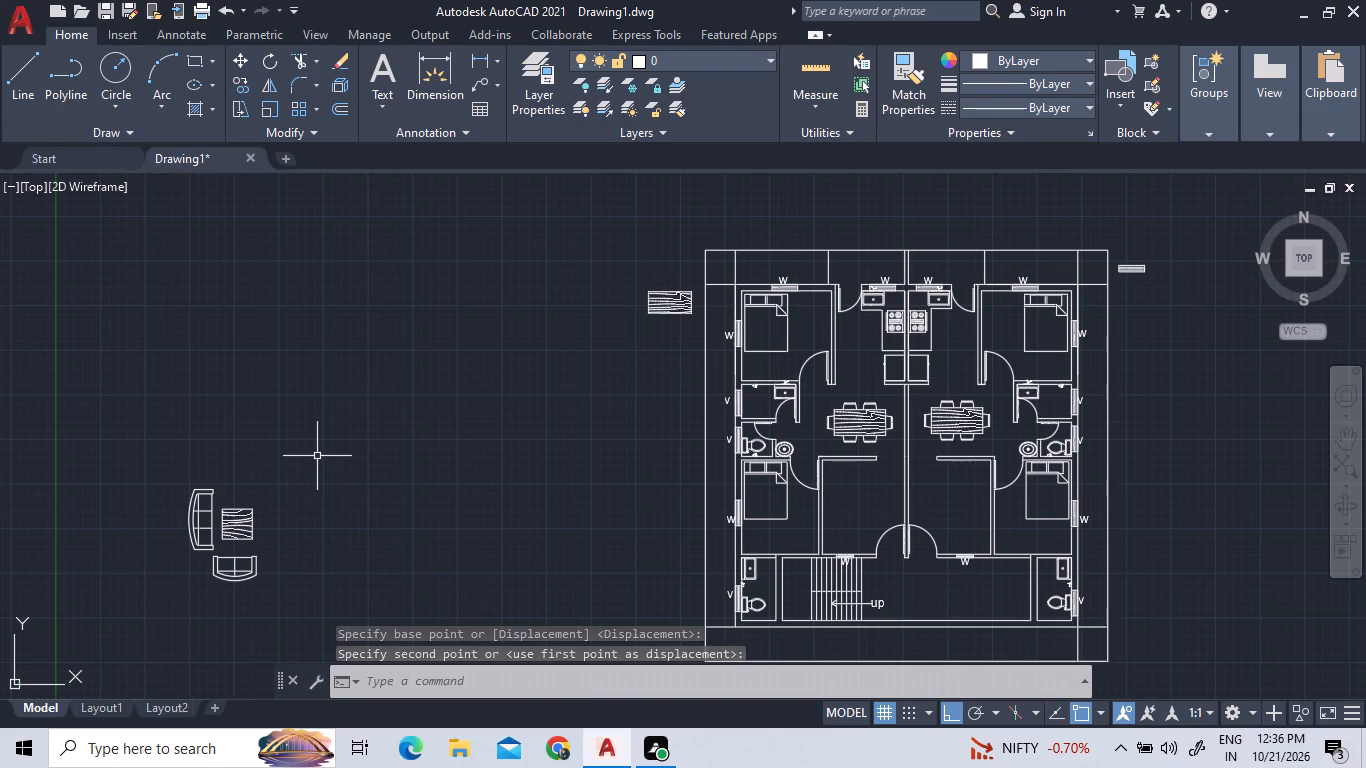
Move the rectangular wood-grain block from beside the plan into the lower-left corner of the right unit's lower bedroom.
left_click(666, 305)
right_click(639, 308)
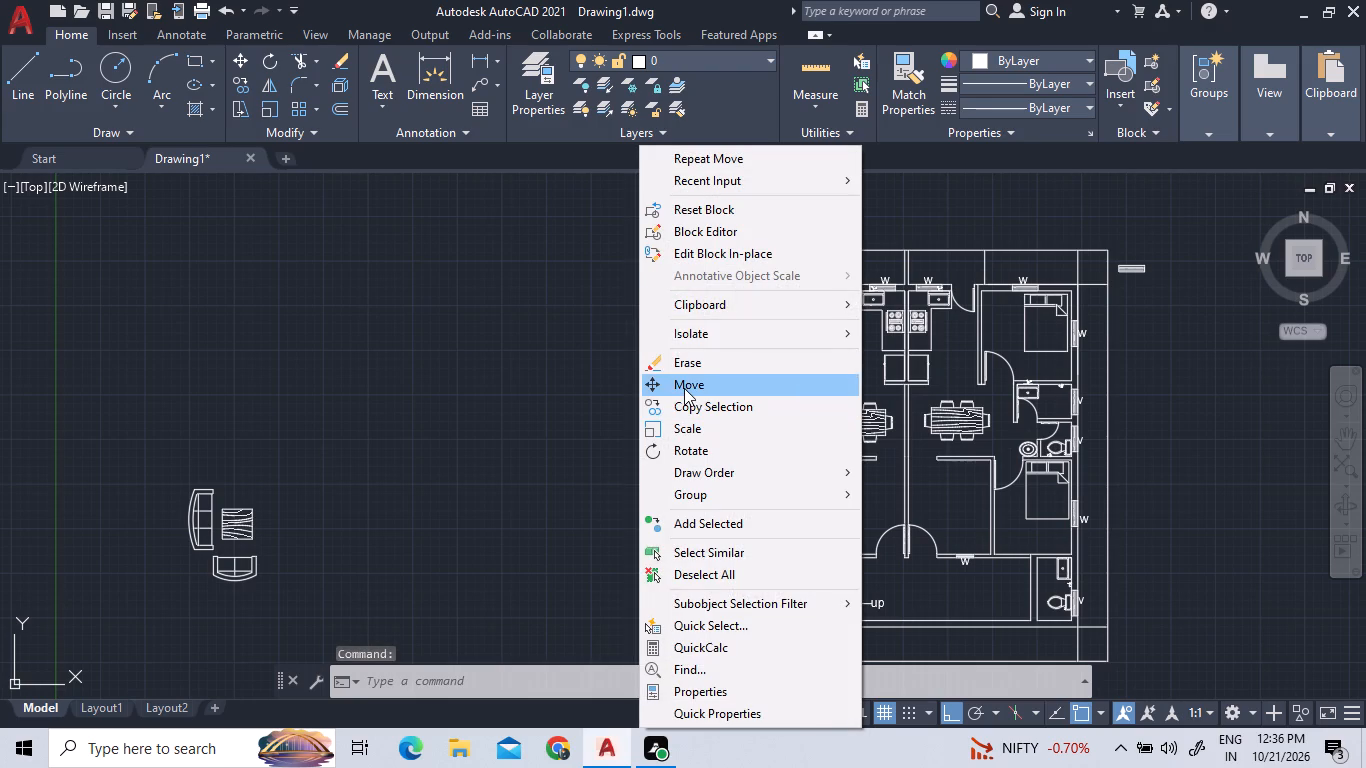
left_click(684, 388)
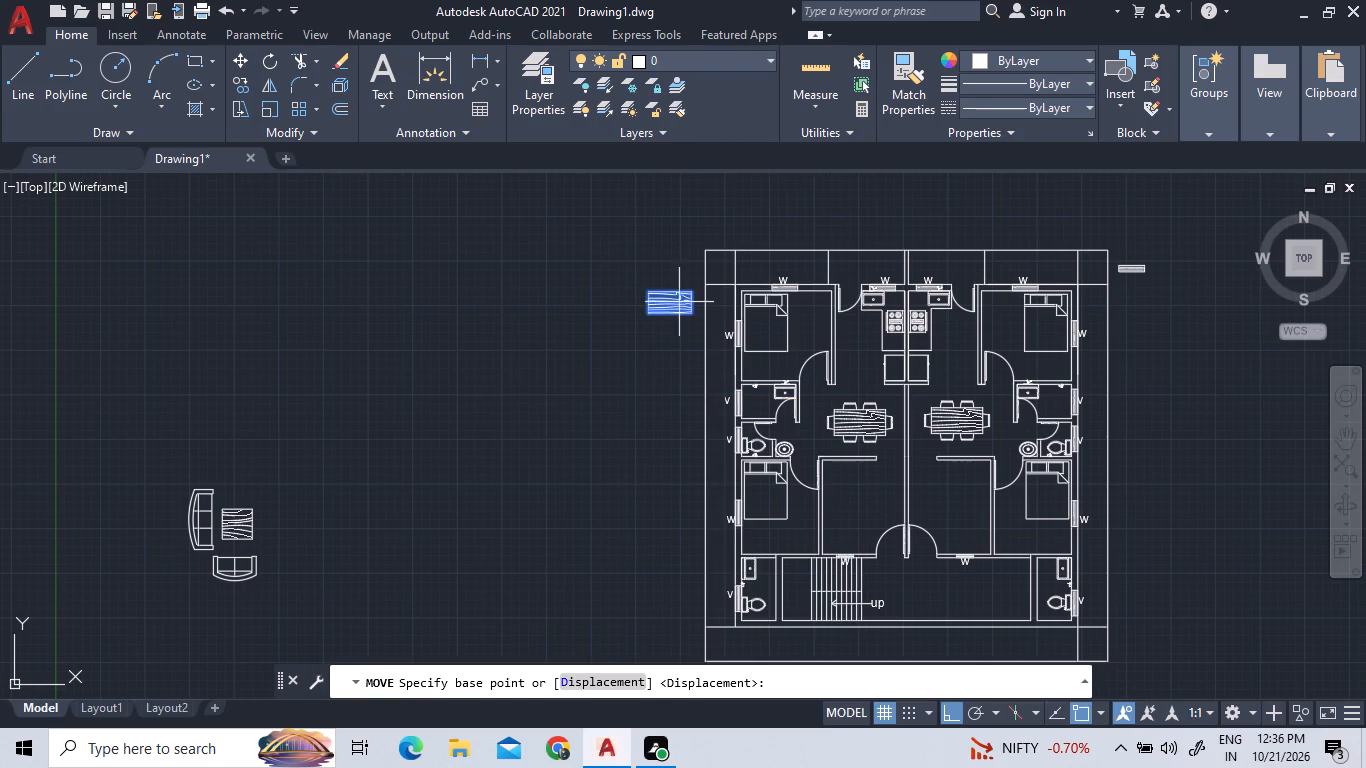
left_click_drag(670, 299, 678, 340)
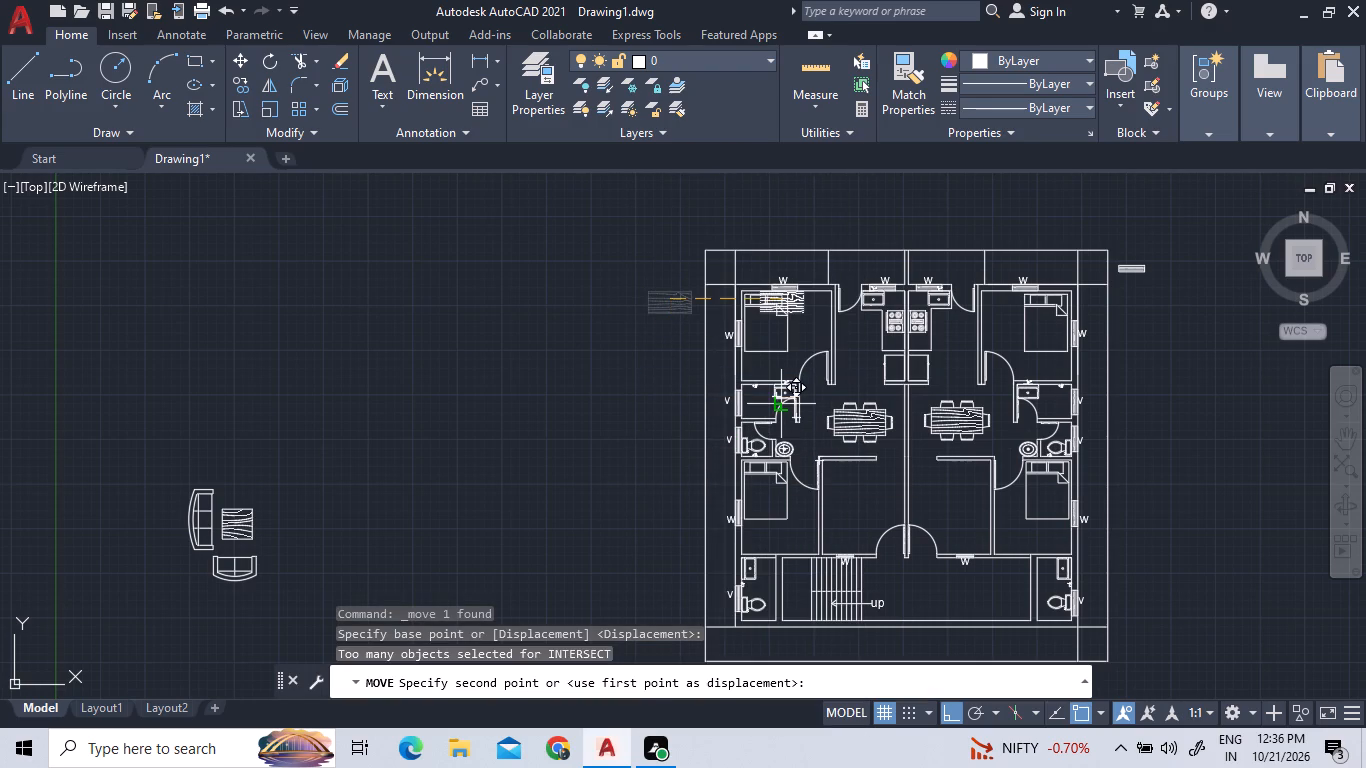
key("F8")
scroll(783, 390, "up", 5)
scroll(715, 424, "down", 4)
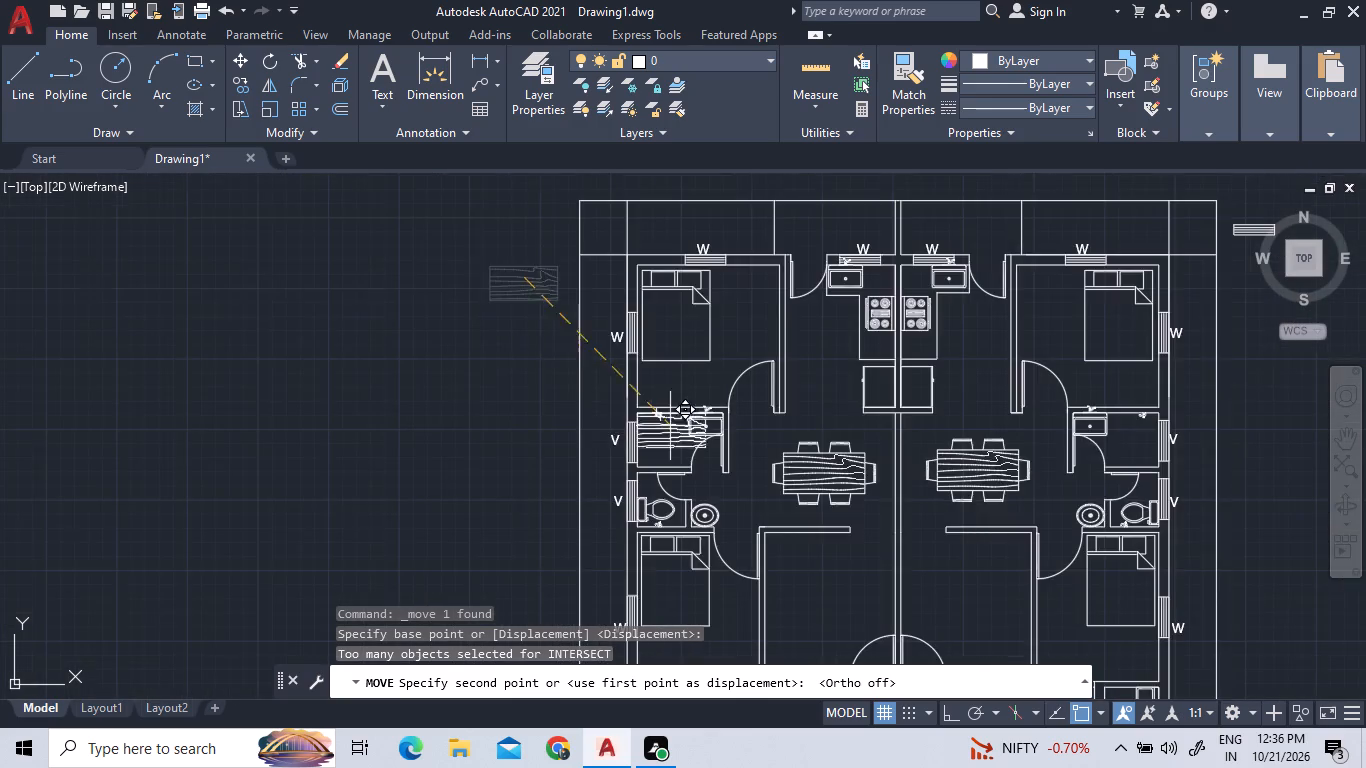
scroll(618, 391, "down", 2)
scroll(815, 532, "up", 3)
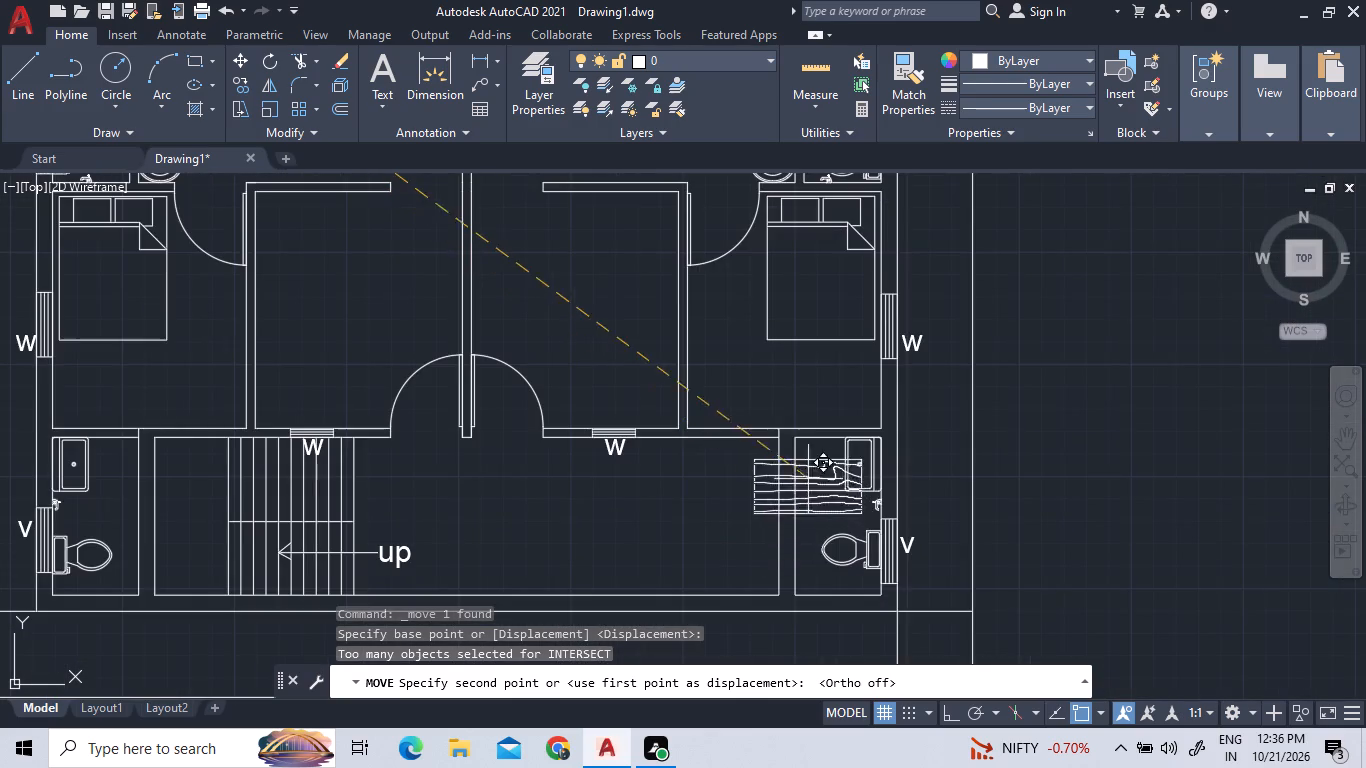
scroll(750, 422, "up", 3)
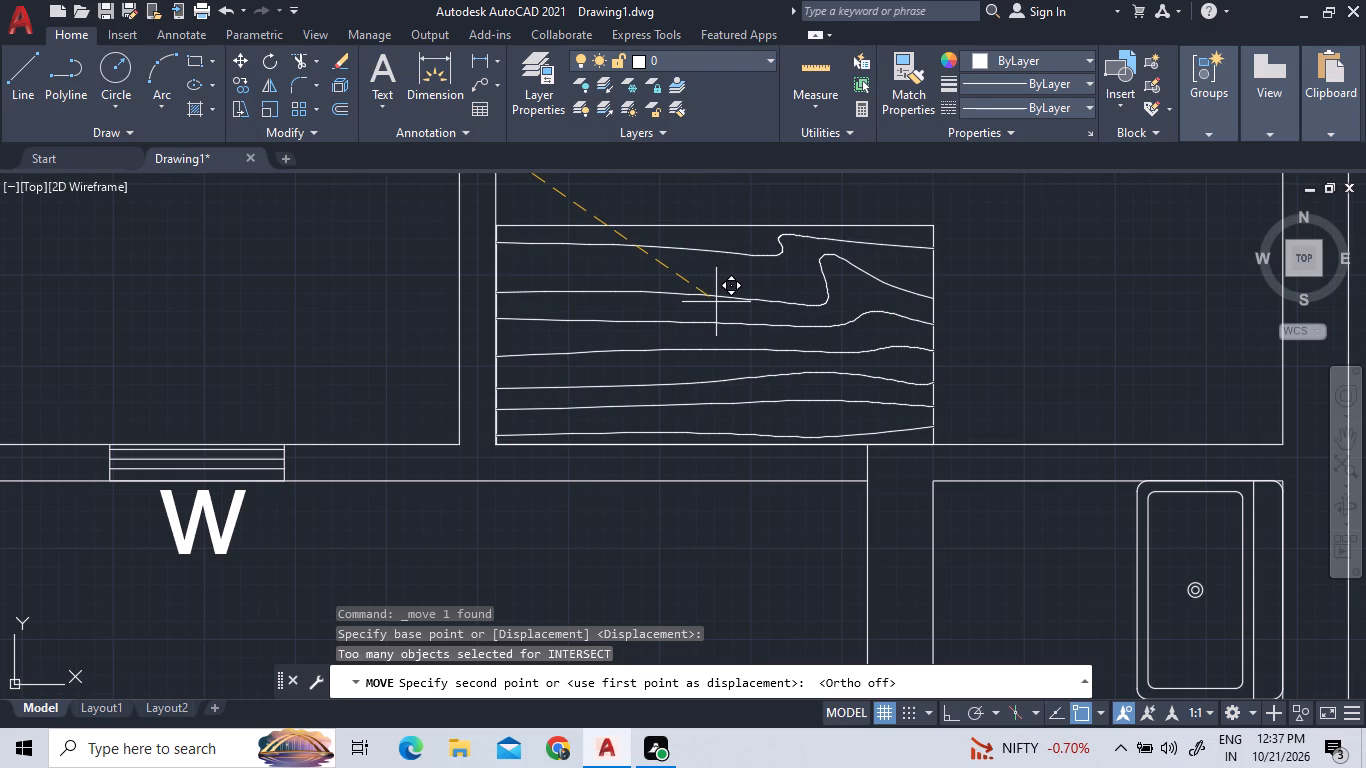
left_click(716, 302)
Copy that wood-grain block into the lower-right corner of the left unit's lower bedroom.
scroll(714, 309, "down", 2)
left_click(807, 338)
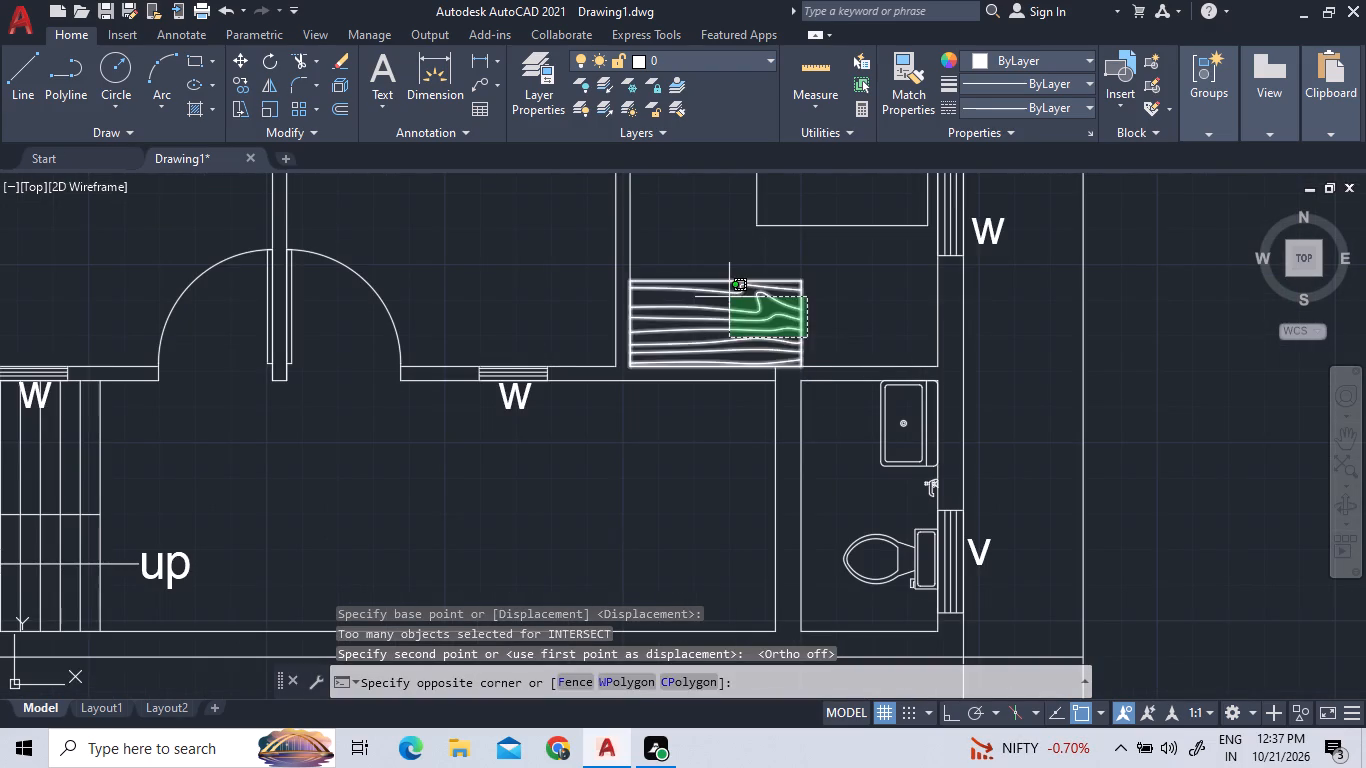
left_click(729, 297)
right_click(729, 297)
left_click(765, 400)
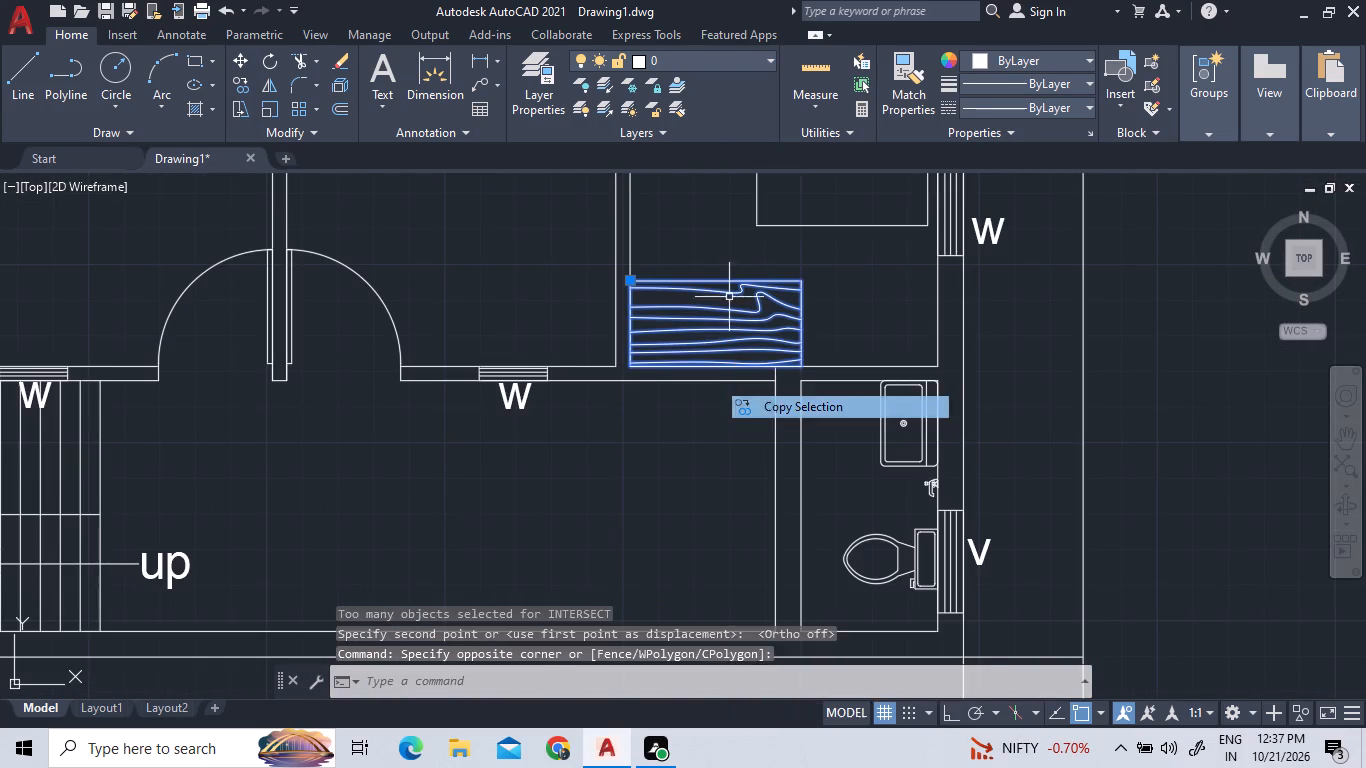
left_click(645, 326)
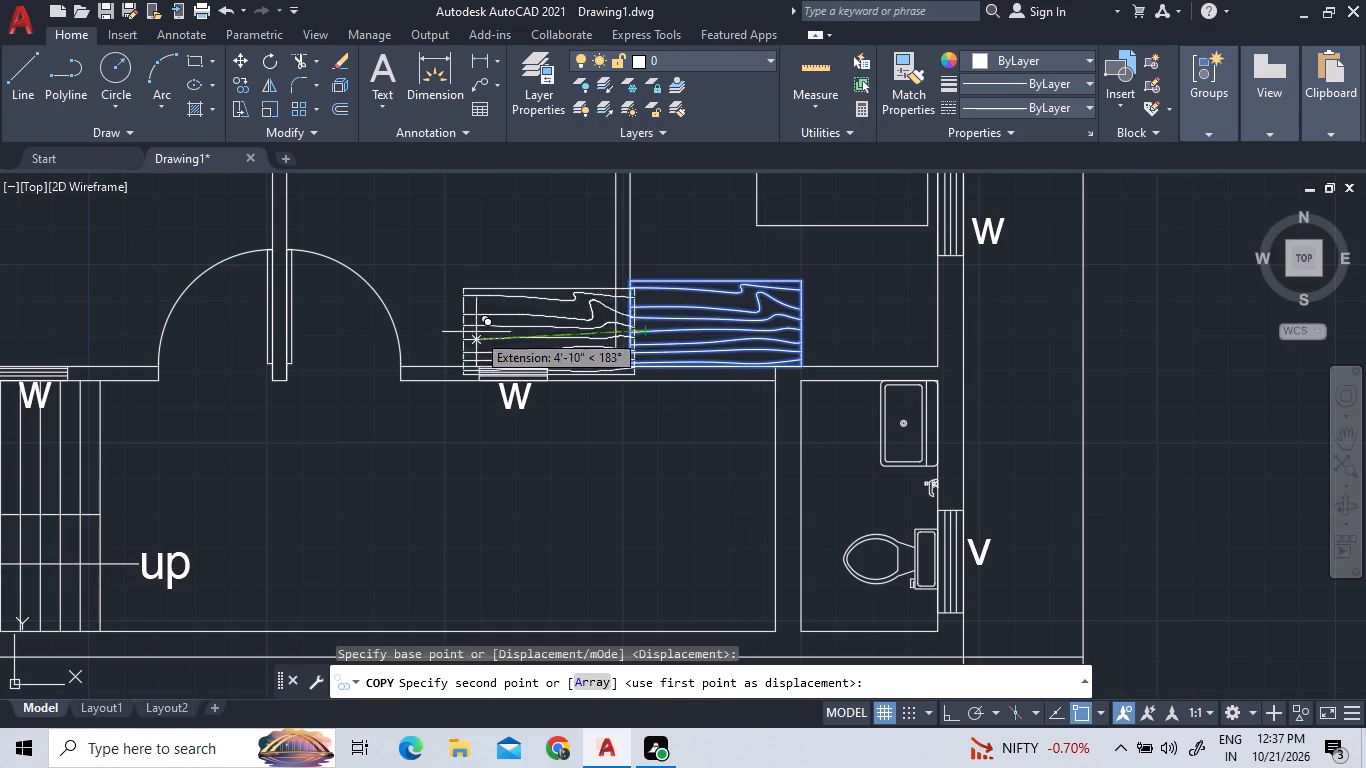
scroll(283, 339, "down", 1)
scroll(125, 379, "down", 3)
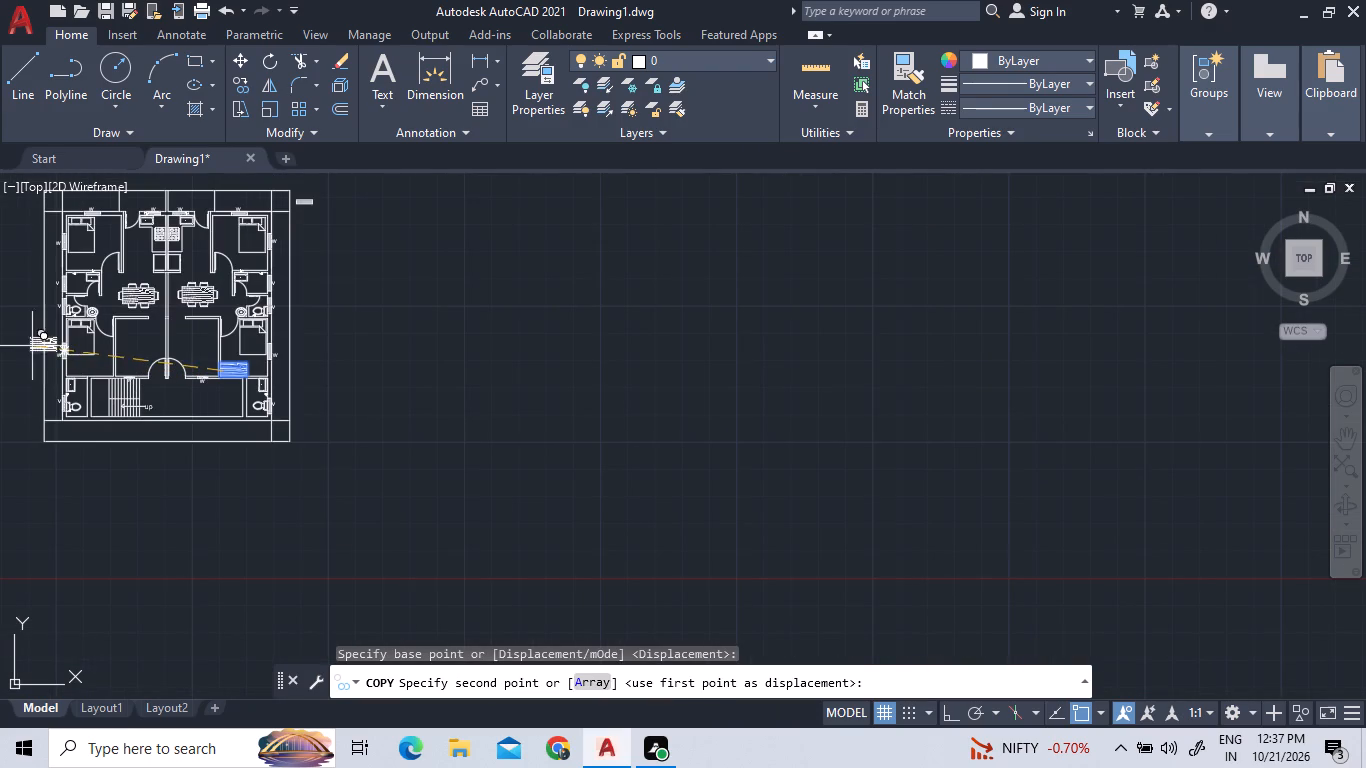
scroll(65, 390, "up", 6)
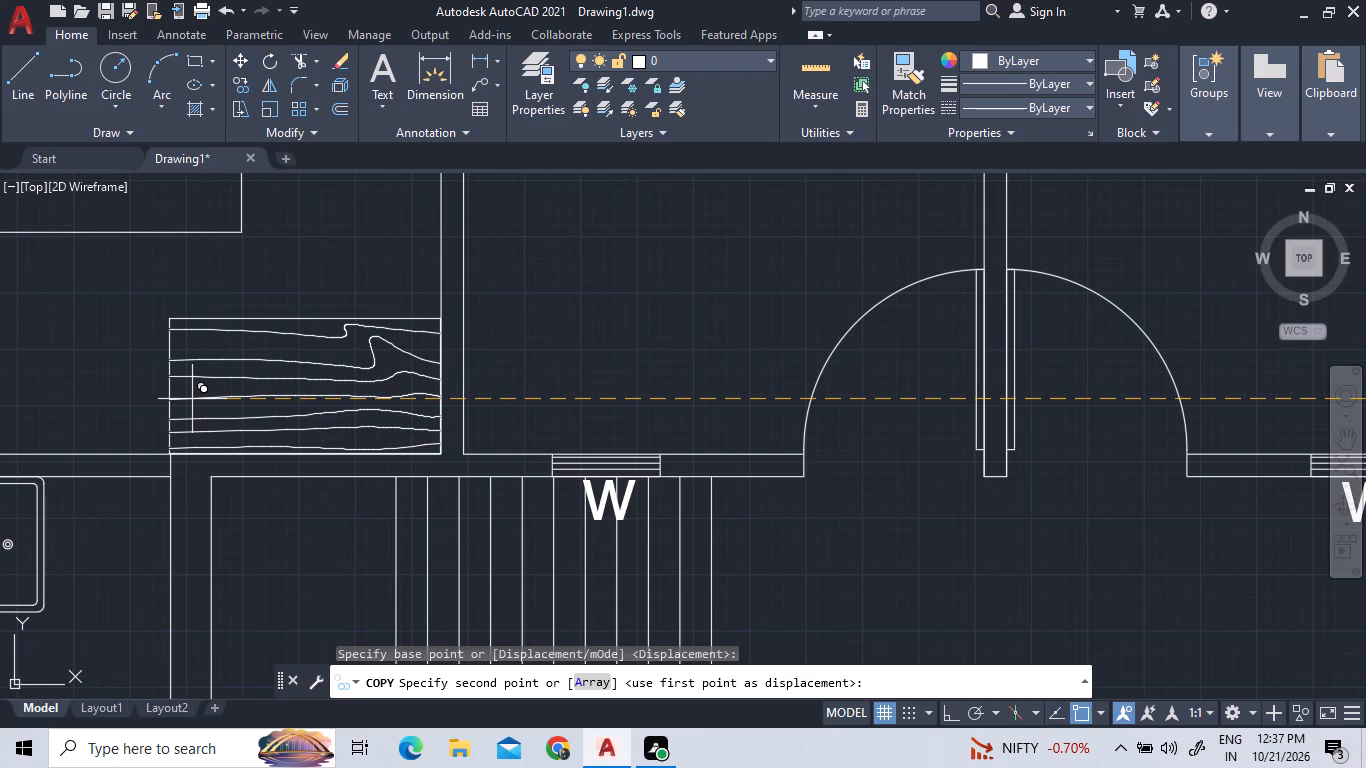
left_click(192, 399)
Place one more copy of the wood-grain block in the empty space above the plan and finish copying.
scroll(142, 375, "down", 5)
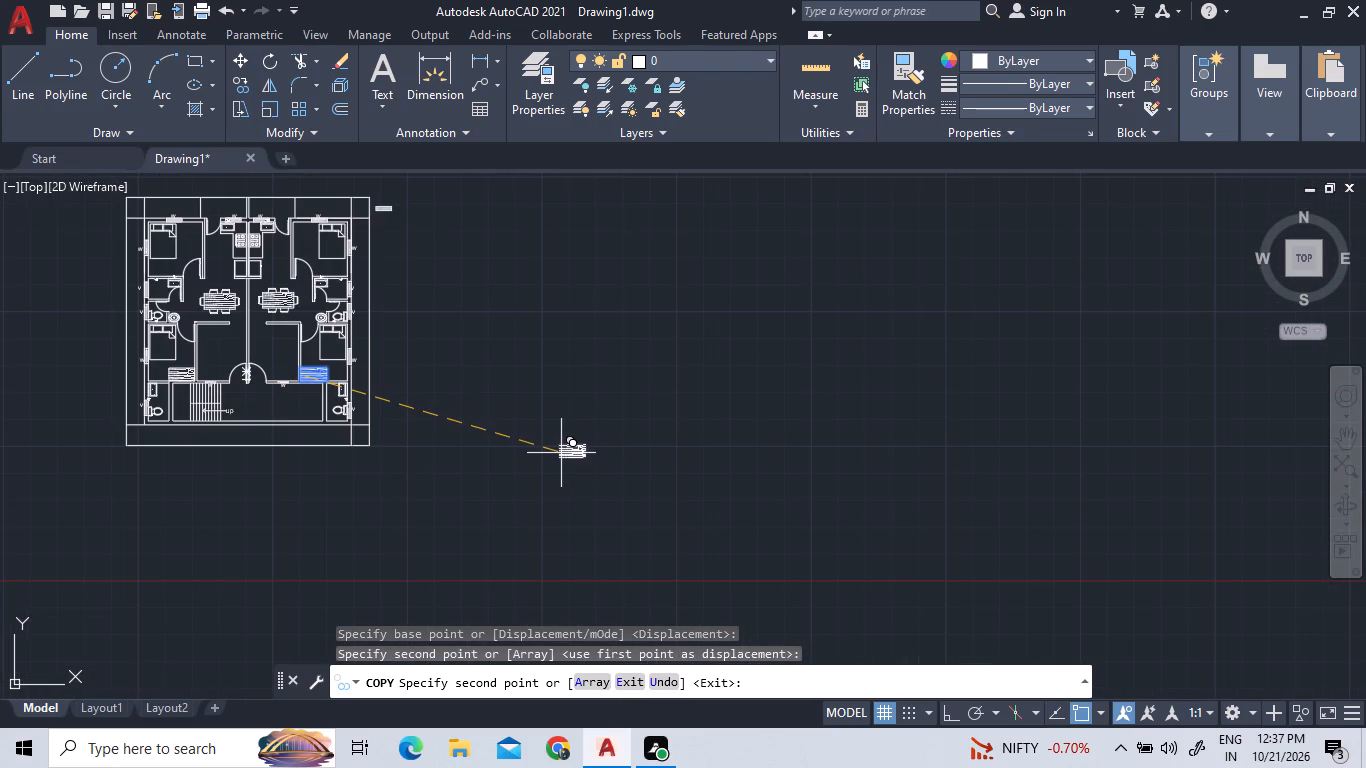
scroll(561, 448, "down", 3)
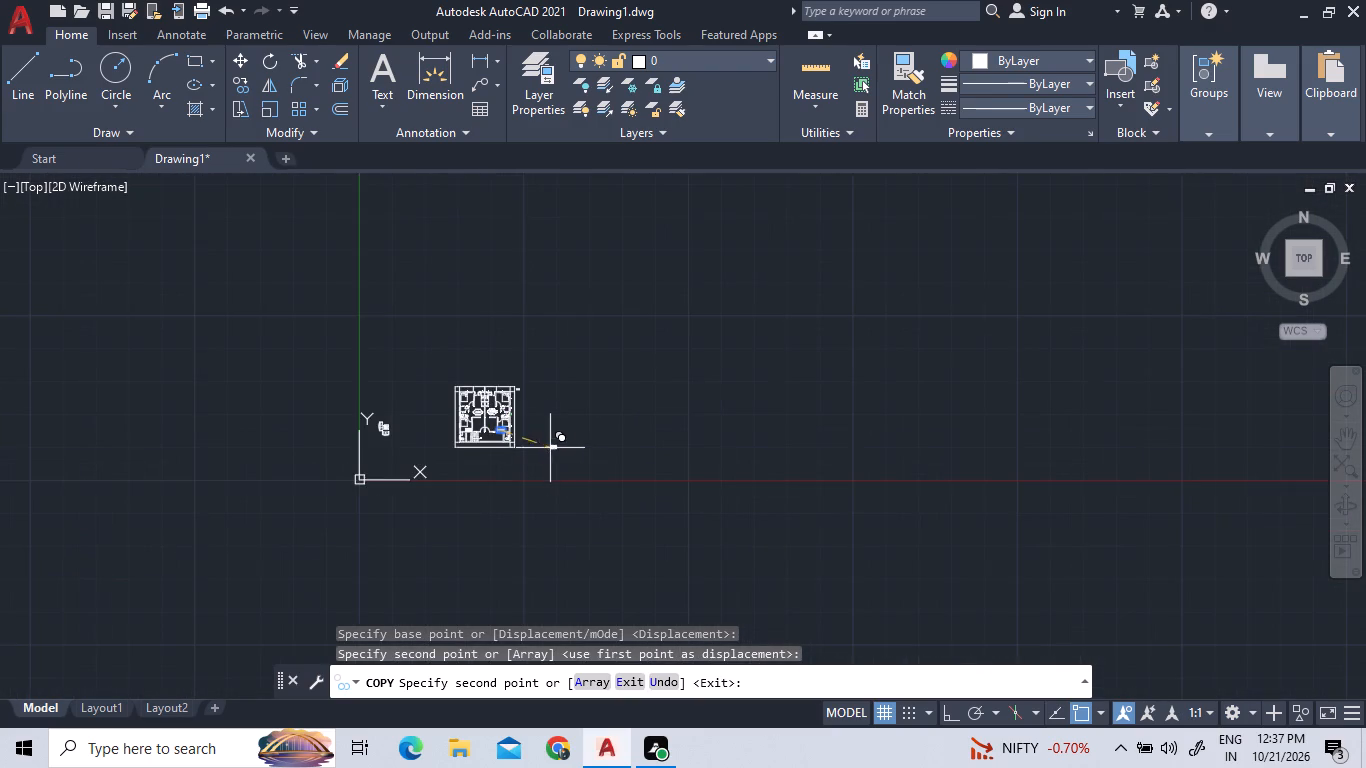
scroll(478, 361, "up", 3)
left_click(440, 396)
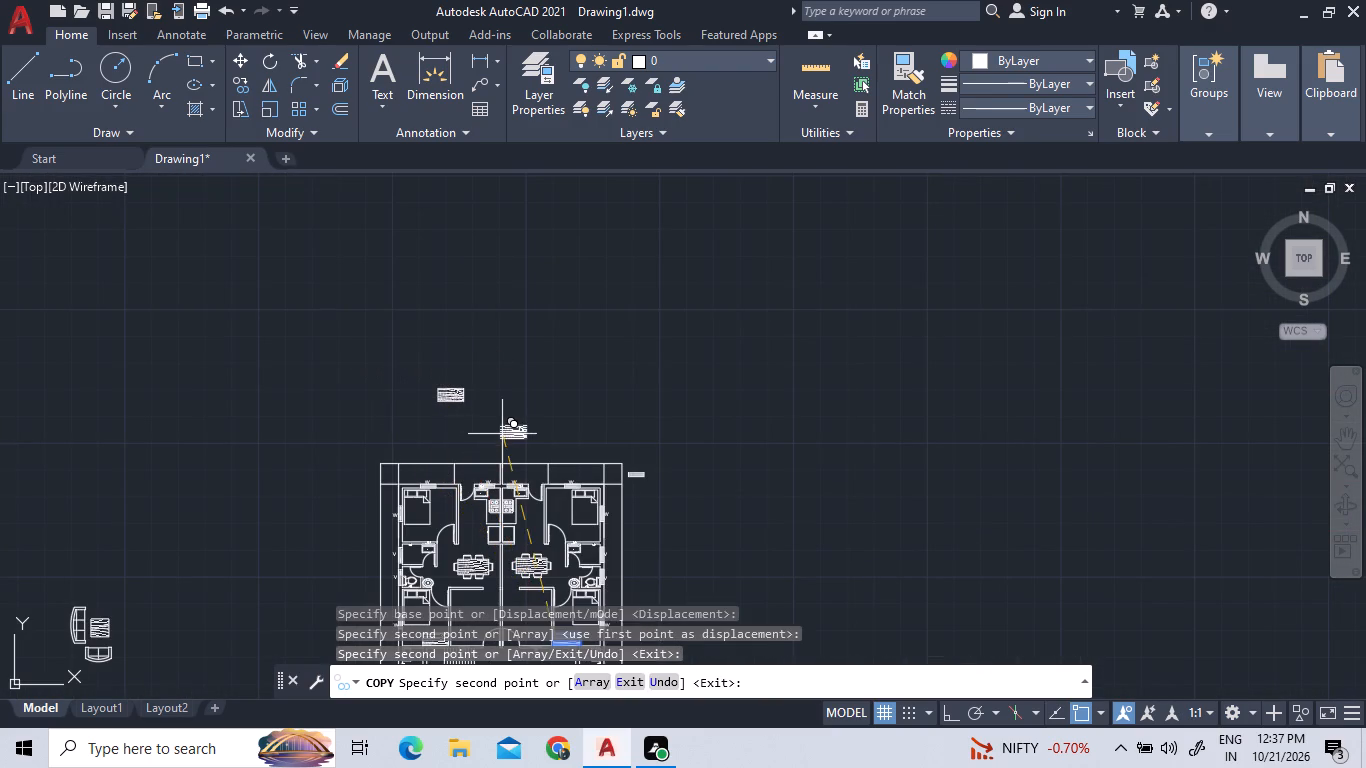
right_click(500, 429)
left_click(508, 437)
Rotate the wood-grain block above the plan 90° counterclockwise about its lower-right corner so it stands vertically.
left_click(475, 415)
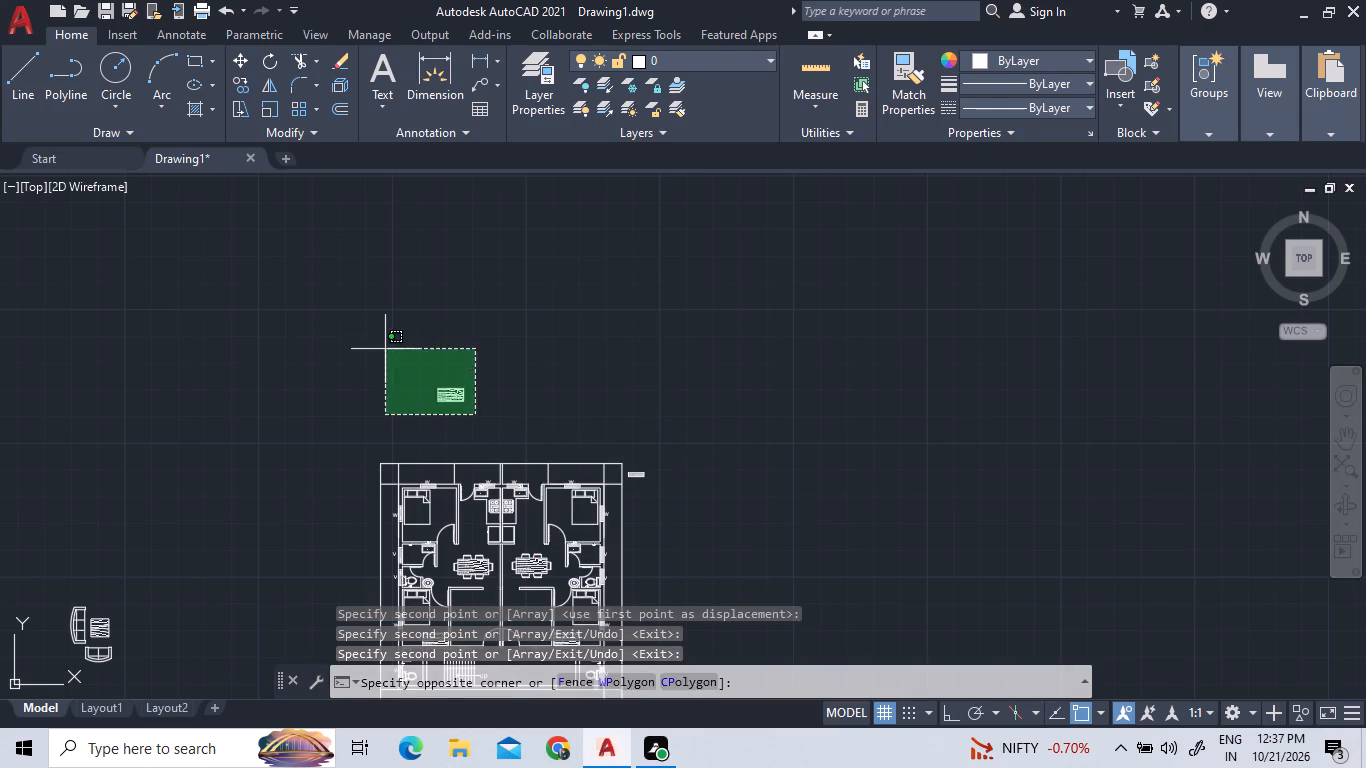
left_click(385, 349)
right_click(385, 349)
left_click(469, 447)
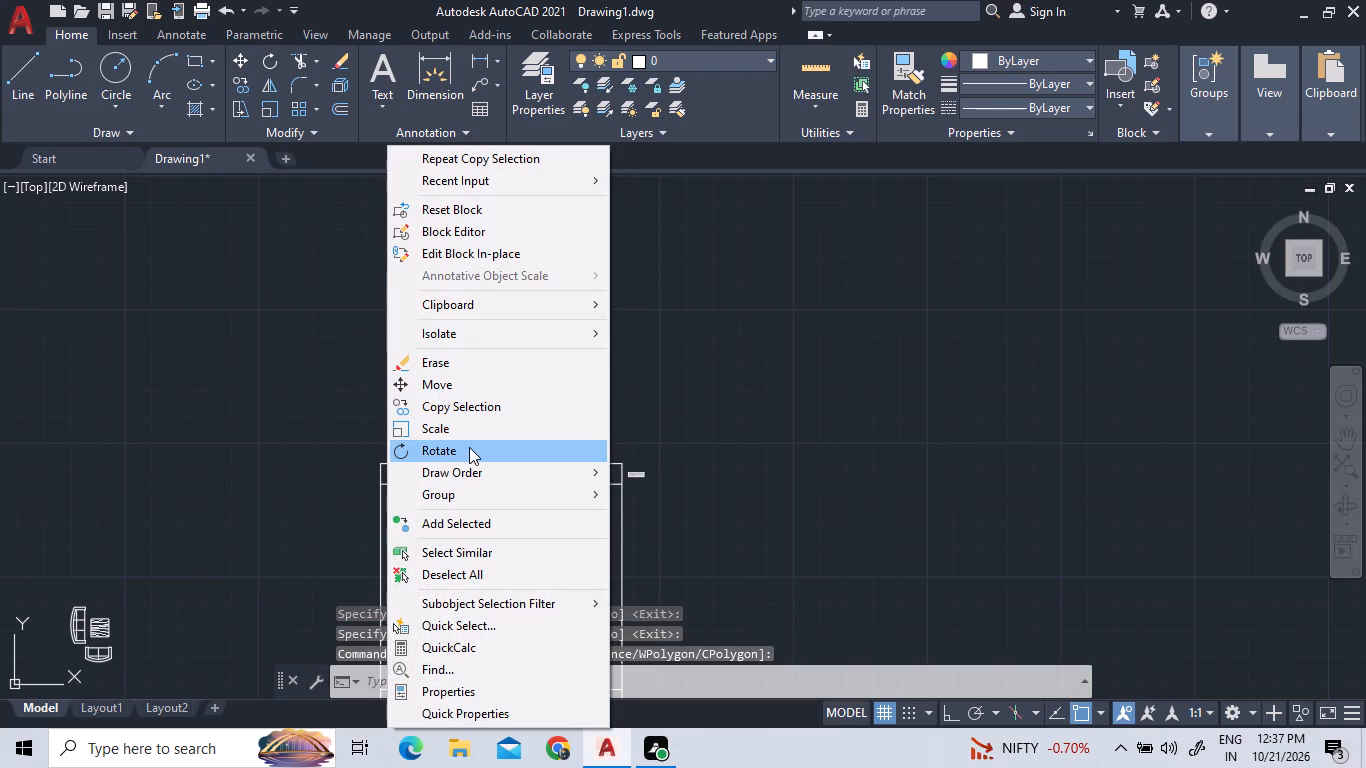
scroll(466, 457, "up", 4)
scroll(452, 442, "down", 3)
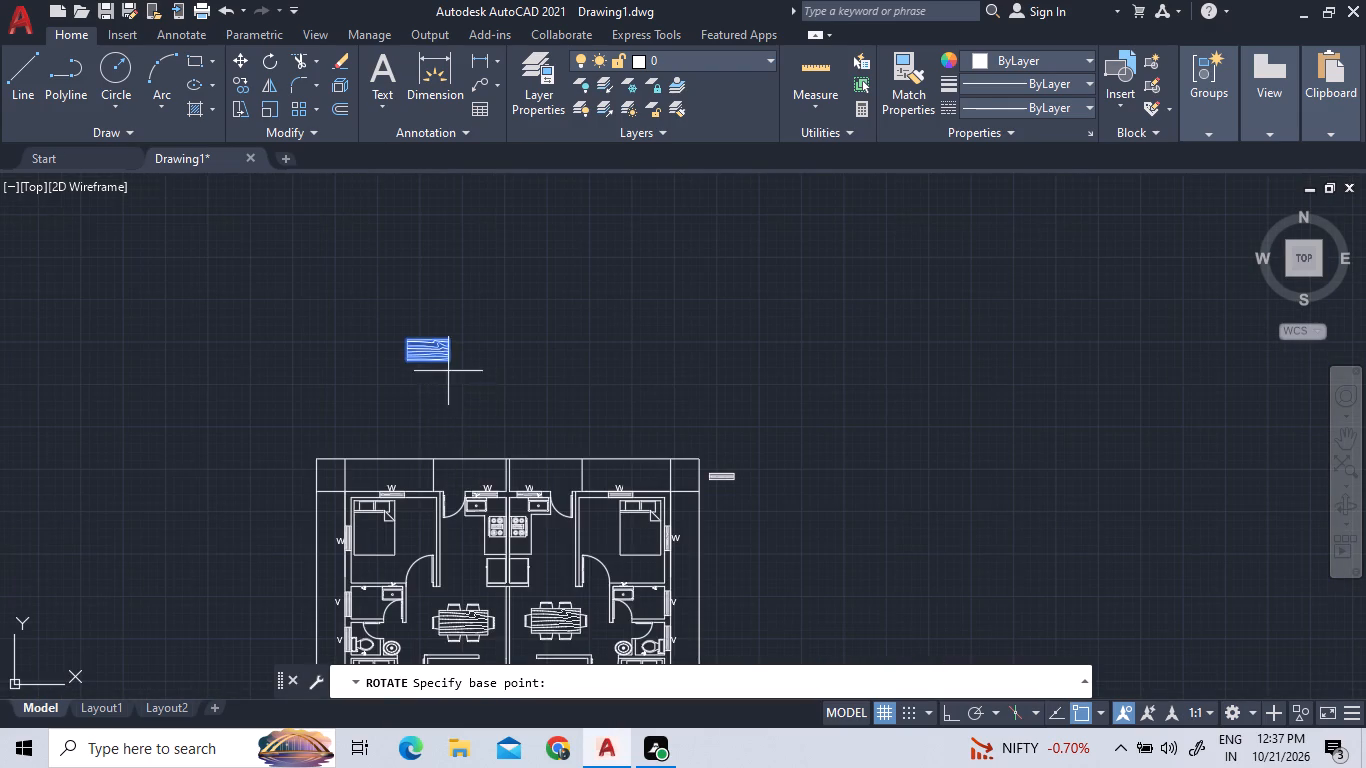
scroll(448, 369, "up", 2)
left_click(444, 347)
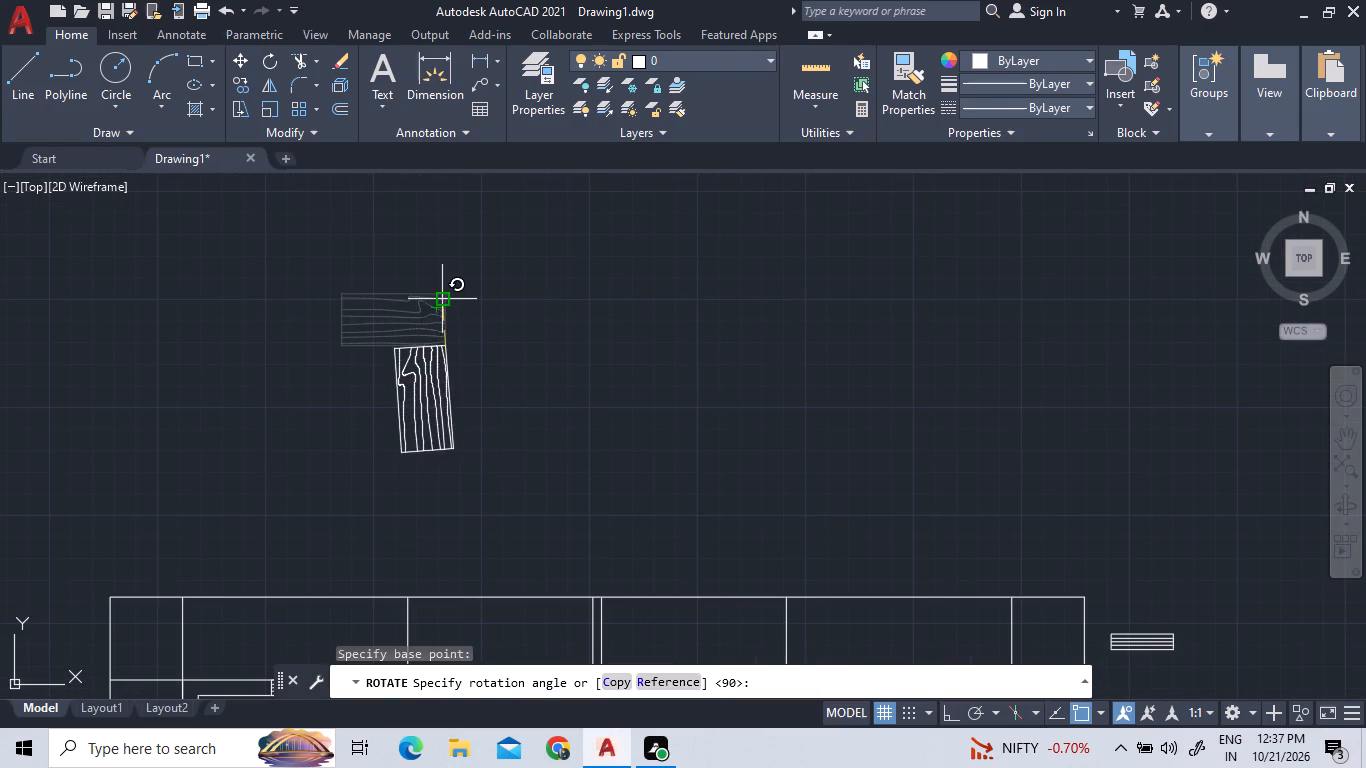
key("F8")
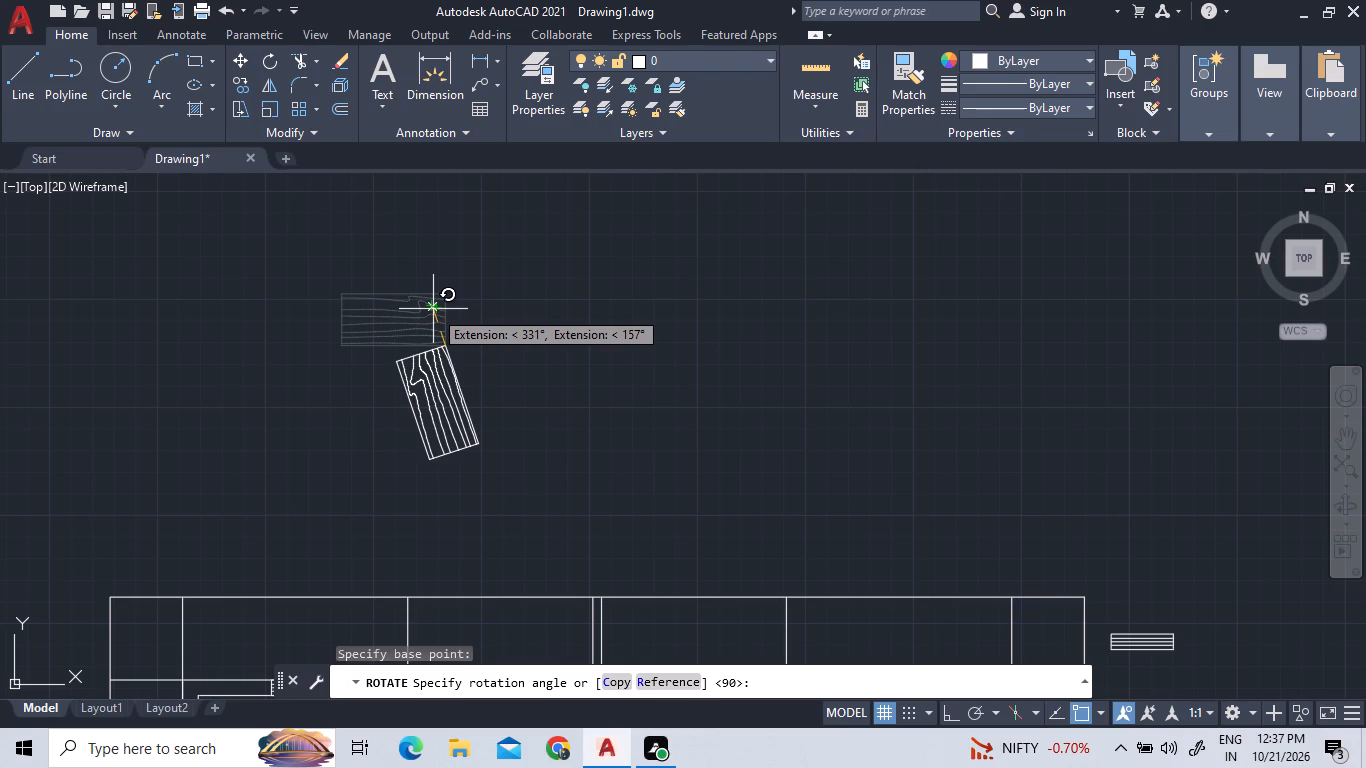
left_click(433, 309)
Move the vertical wood-grain block into the upper-right corner of the left unit's upper bedroom.
left_click_drag(458, 452, 449, 450)
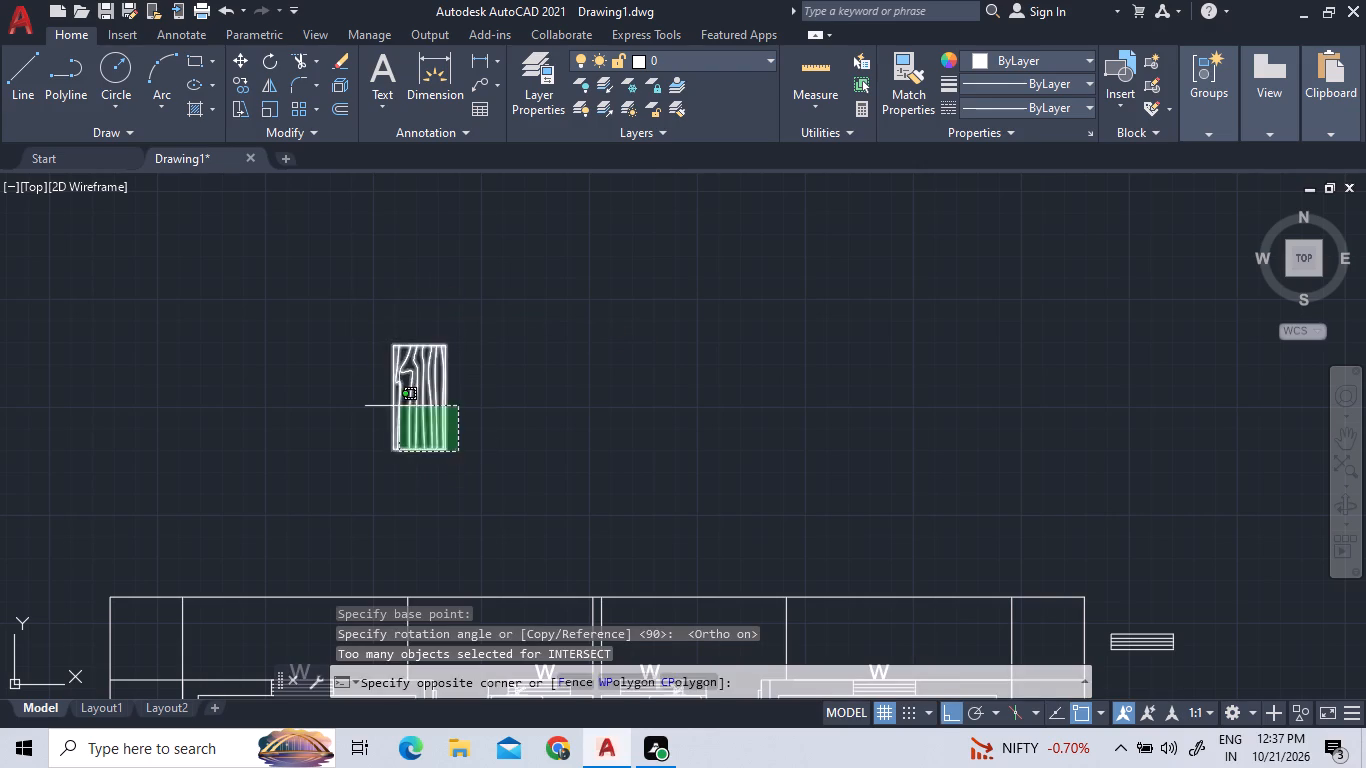
left_click(396, 398)
right_click(396, 398)
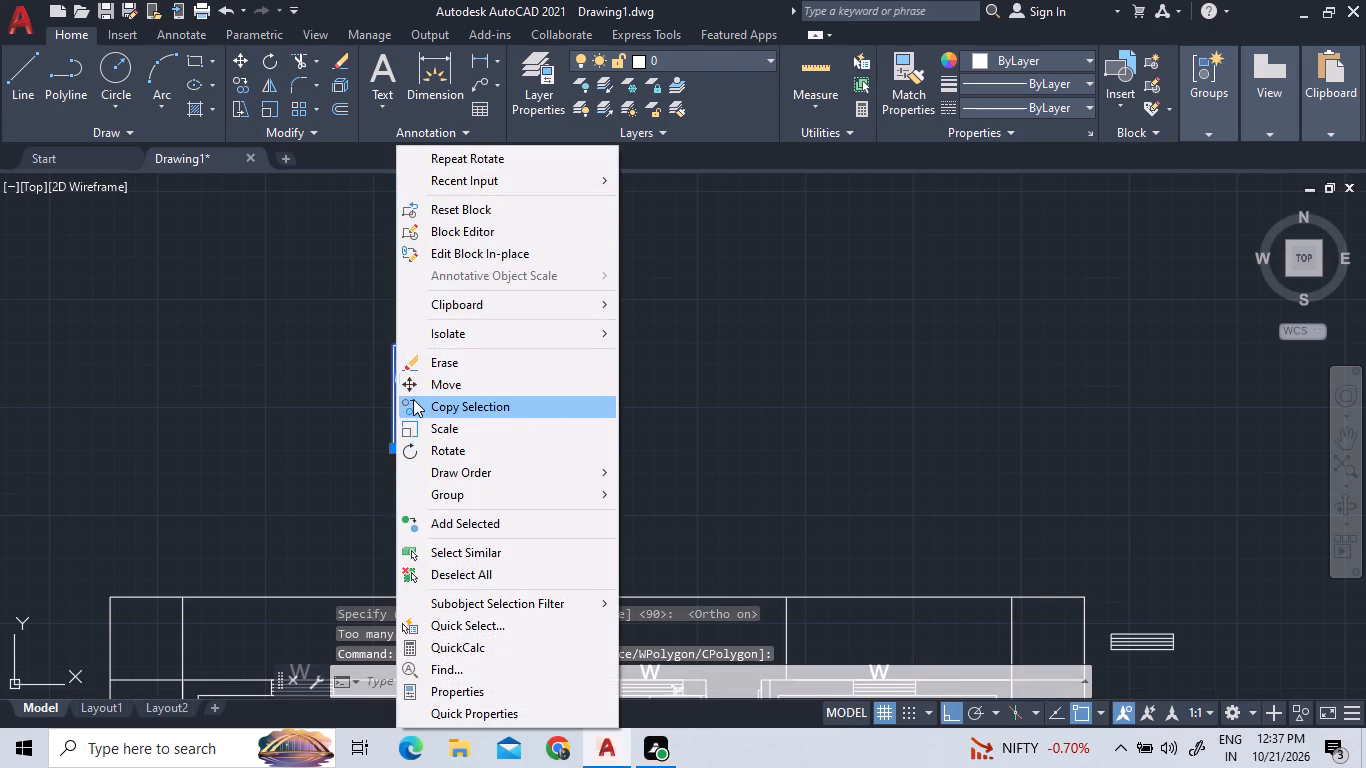
double_click(425, 386)
scroll(459, 485, "down", 3)
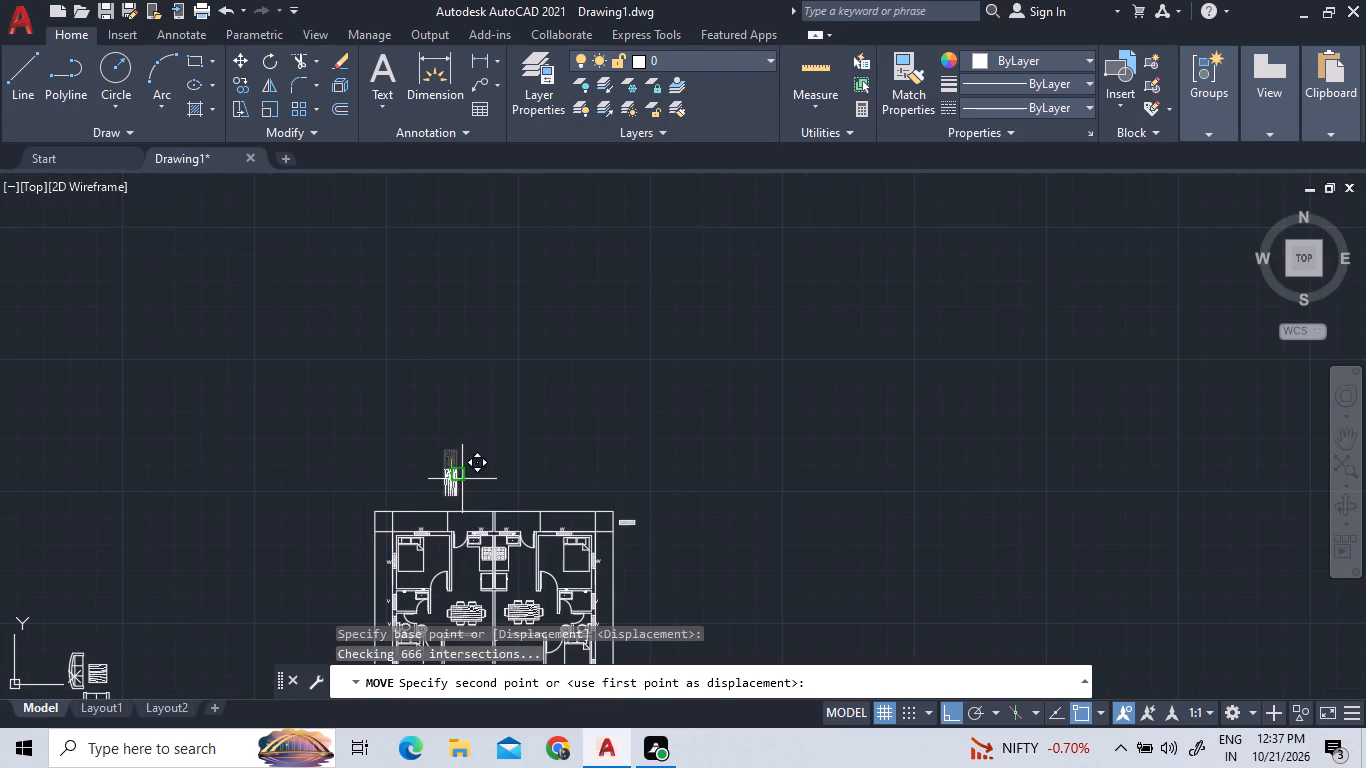
scroll(450, 571, "up", 4)
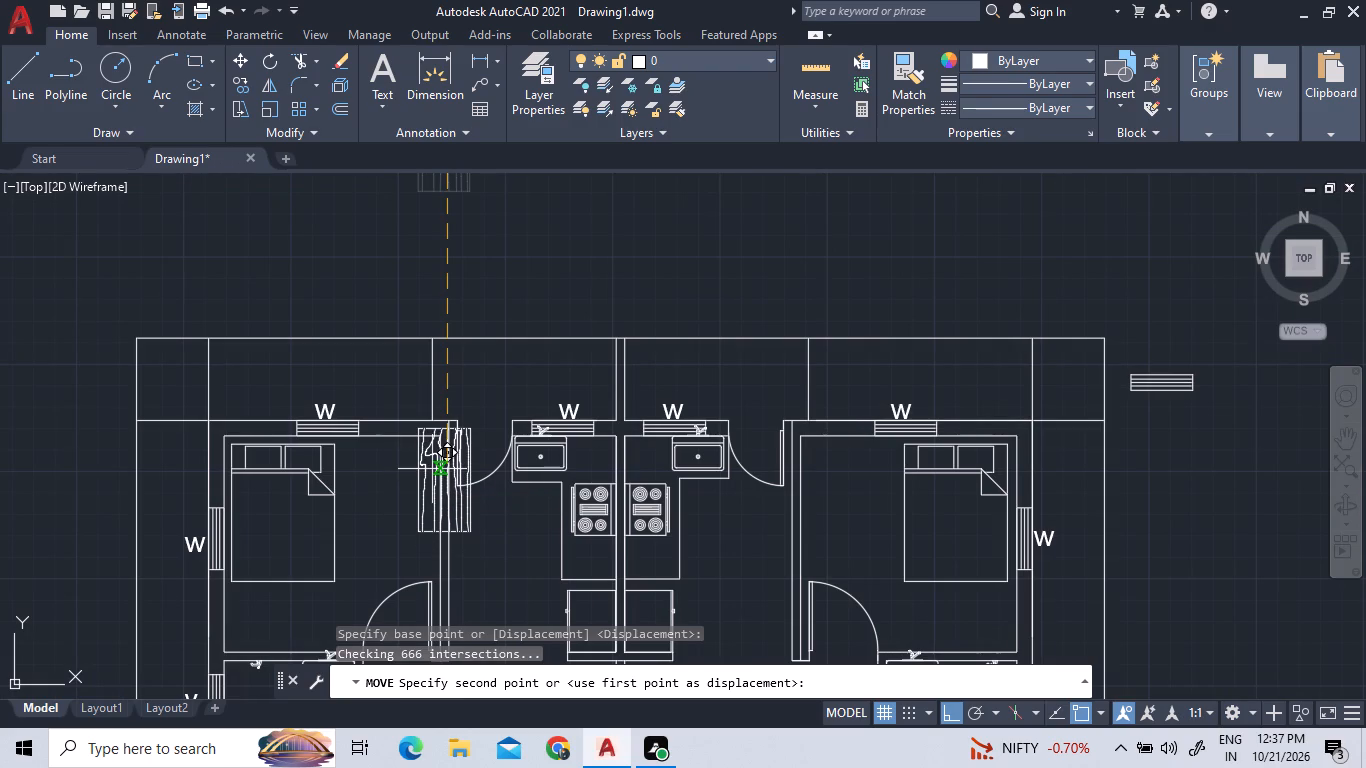
key("F8")
scroll(417, 476, "up", 3)
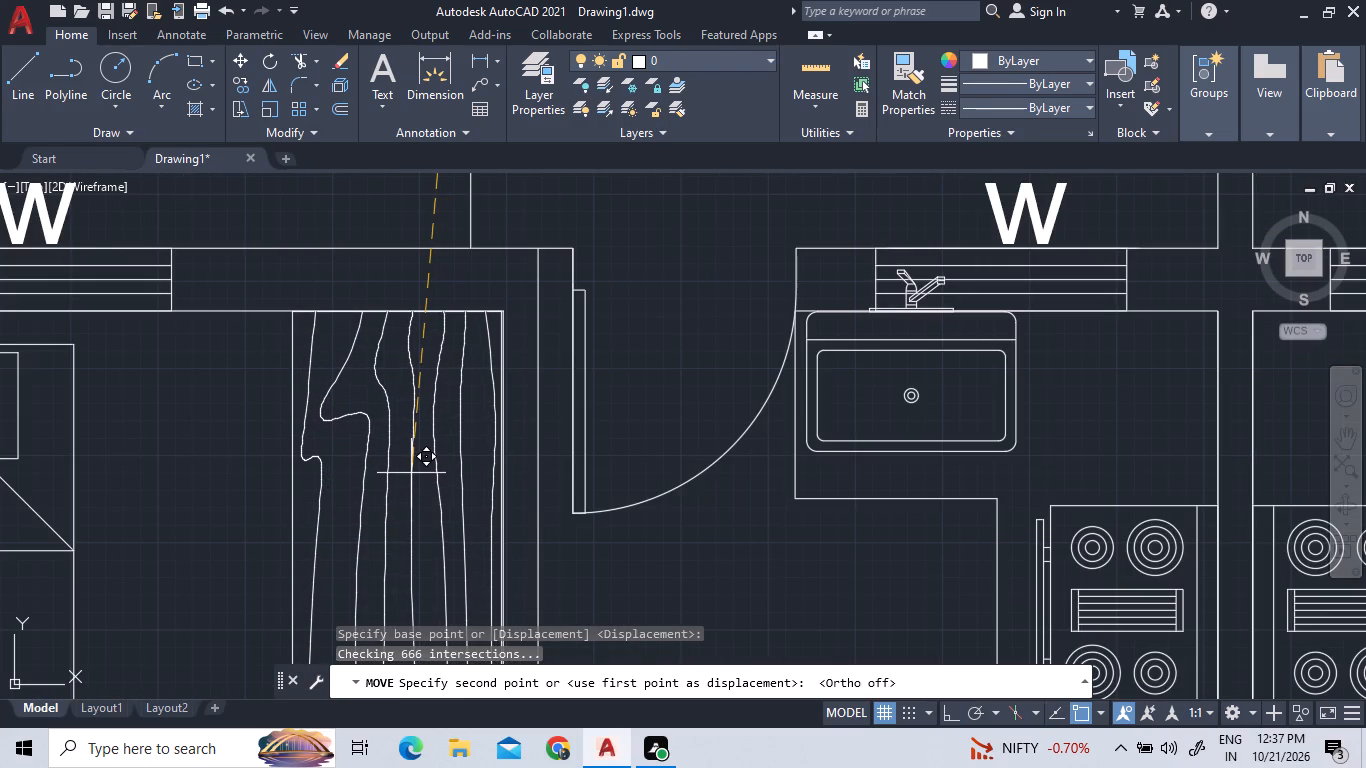
left_click(411, 473)
Copy the vertical wood-grain block about 20' horizontally into the upper-left corner of the right unit's upper bedroom.
scroll(401, 469, "down", 3)
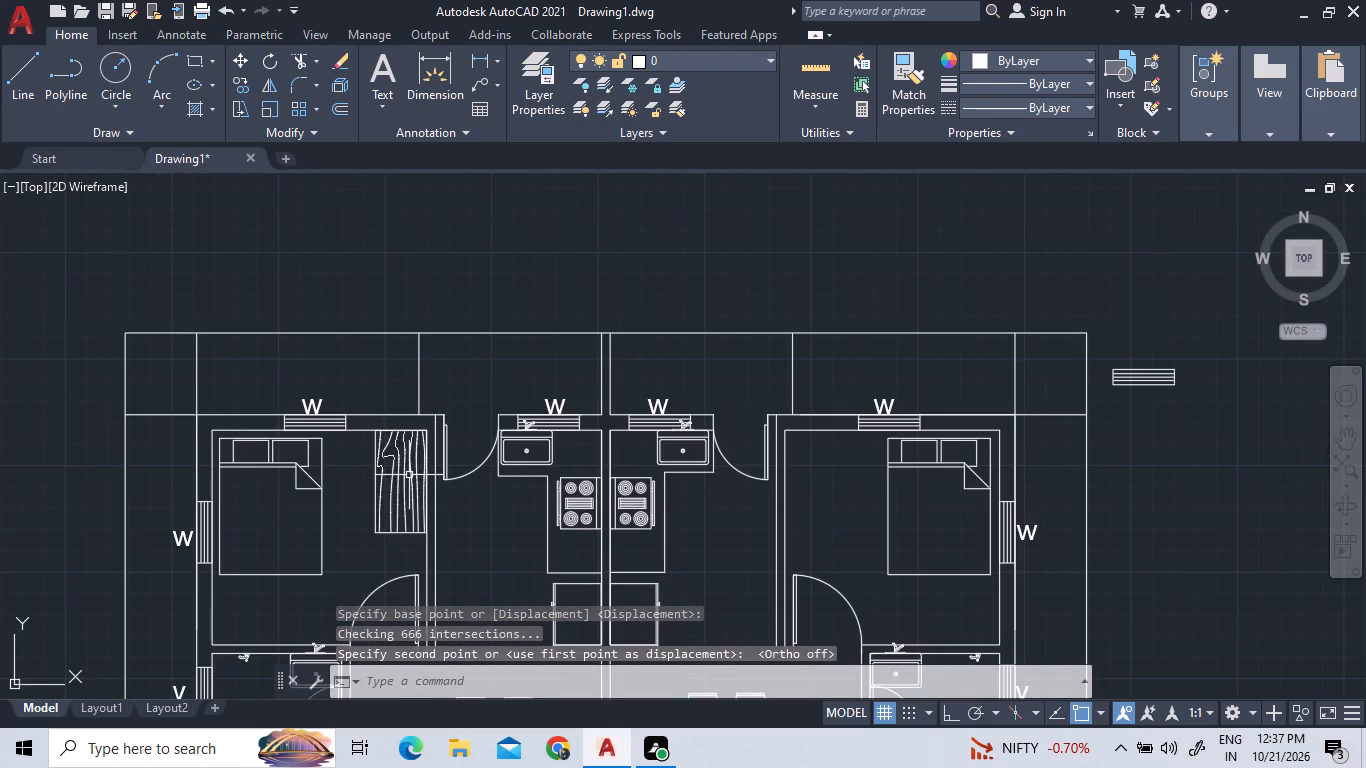
left_click(409, 475)
right_click(372, 451)
left_click(429, 415)
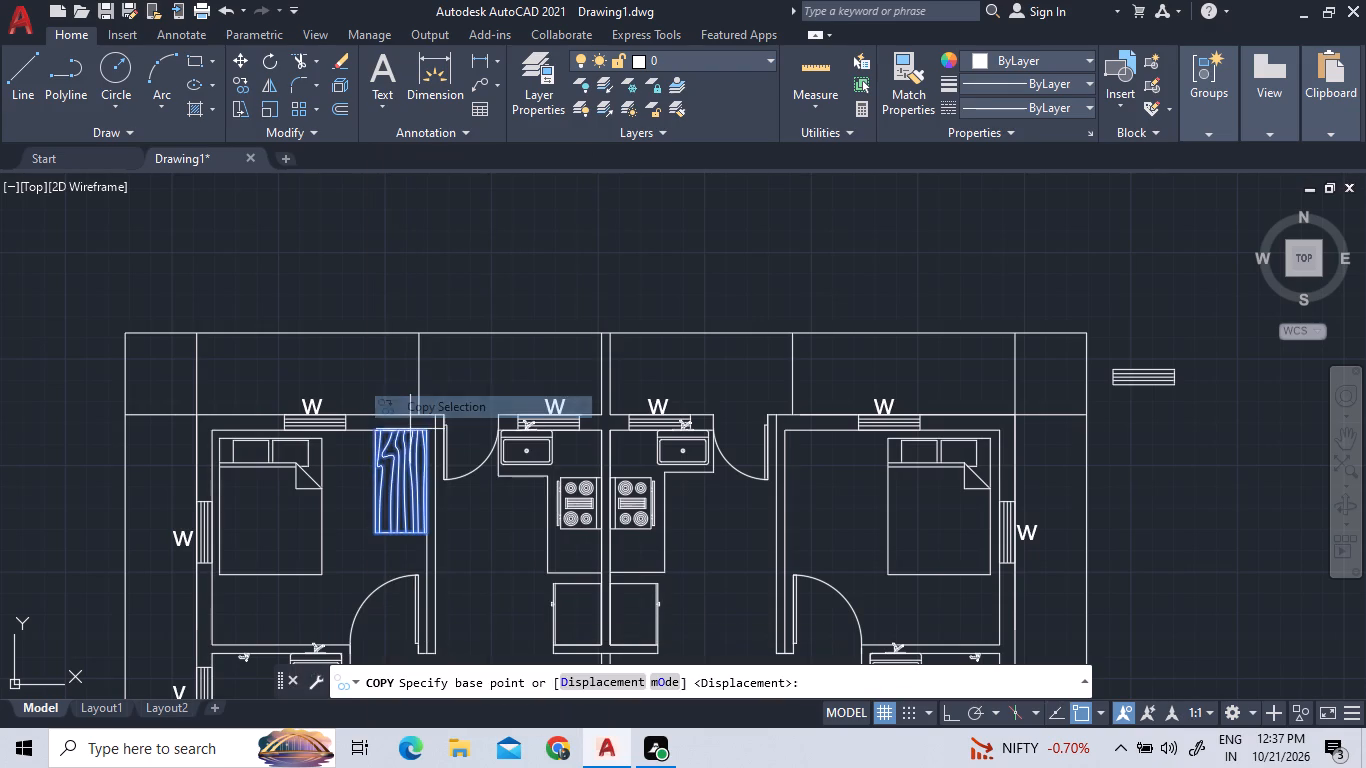
left_click(386, 460)
scroll(866, 471, "up", 1)
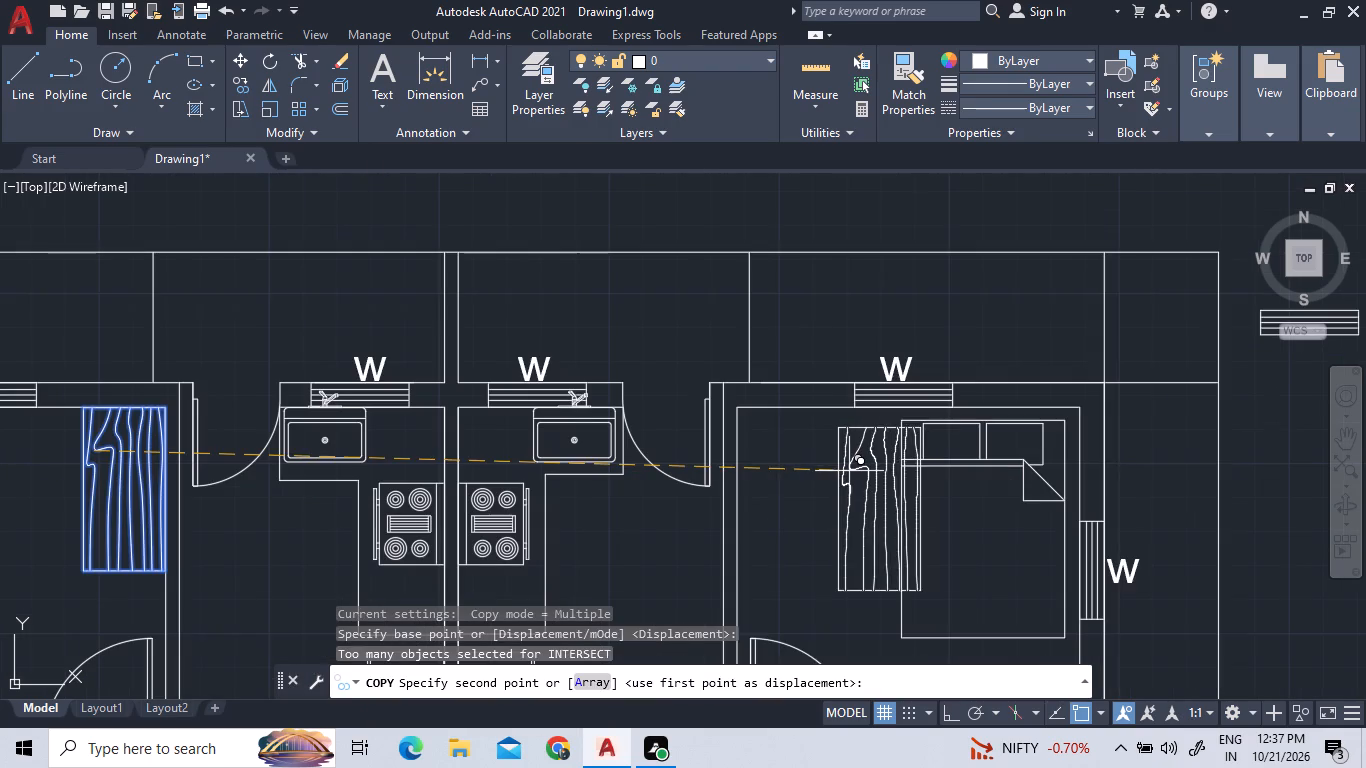
key("F8")
scroll(752, 444, "up", 3)
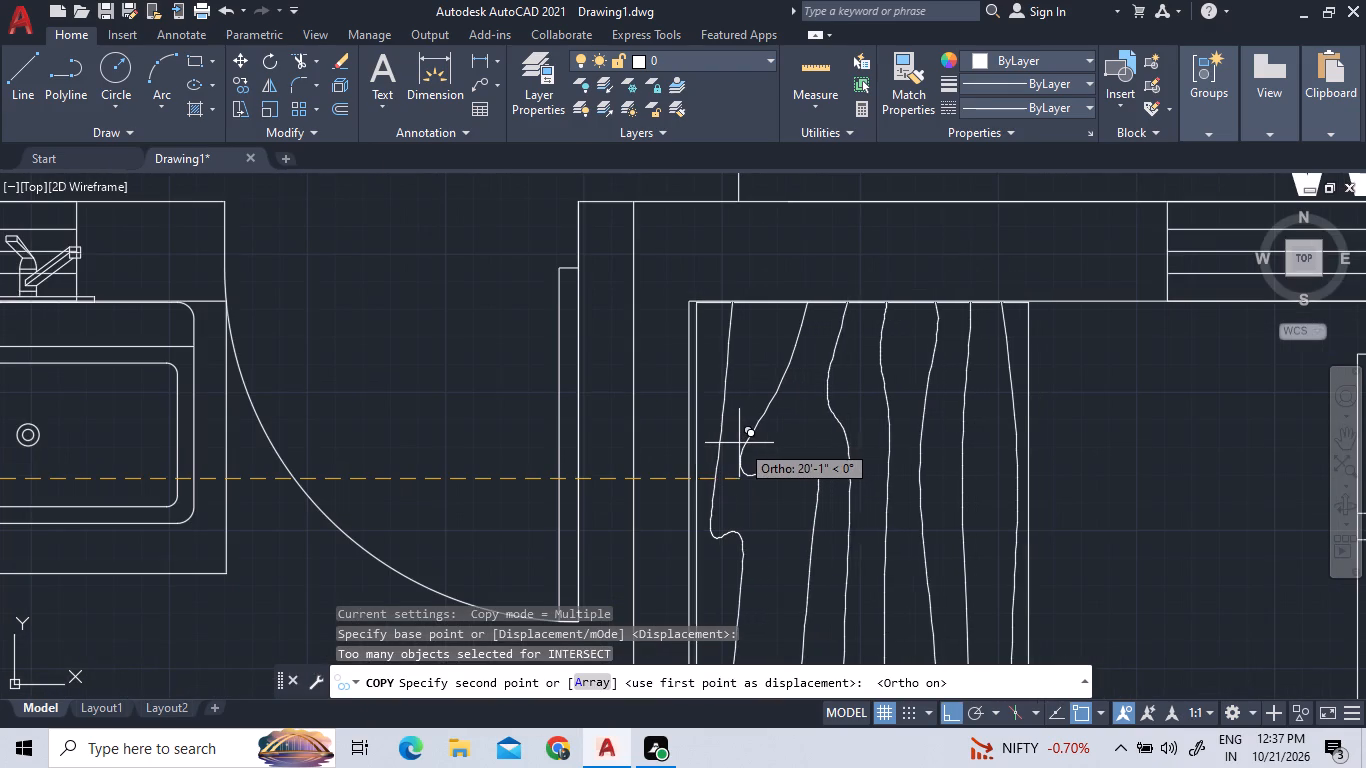
left_click(731, 444)
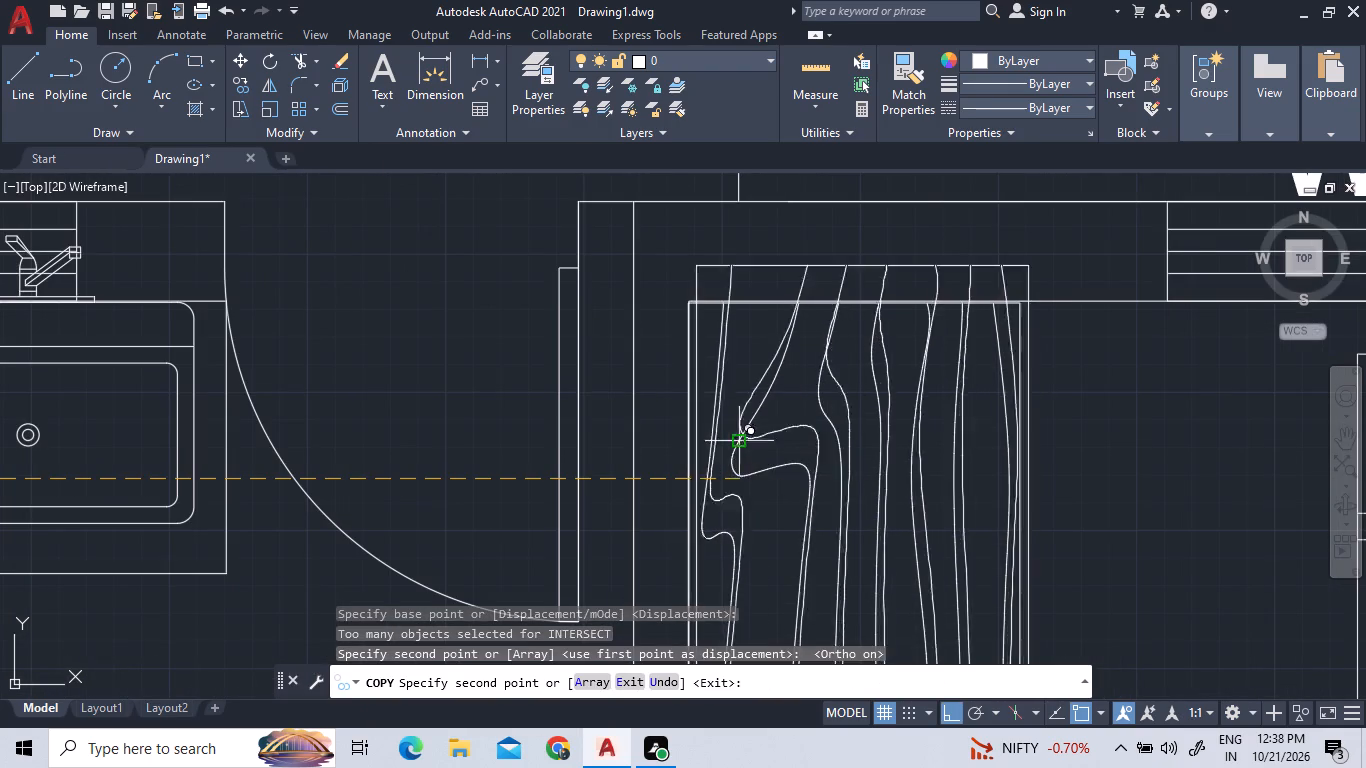
key("F8")
scroll(609, 286, "down", 3)
key("Escape")
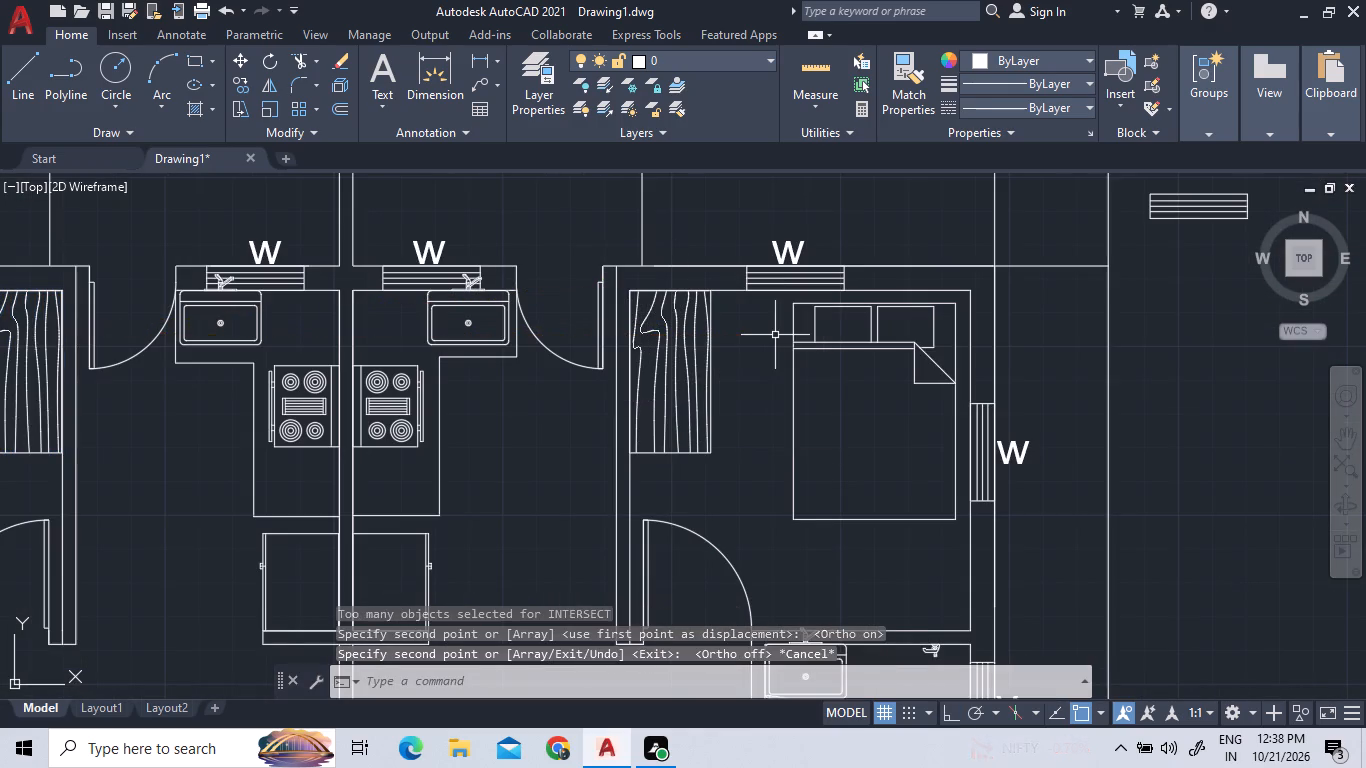
Copy the sofa-and-table group from the far left into the empty space just outside the plan's left boundary.
scroll(764, 336, "down", 3)
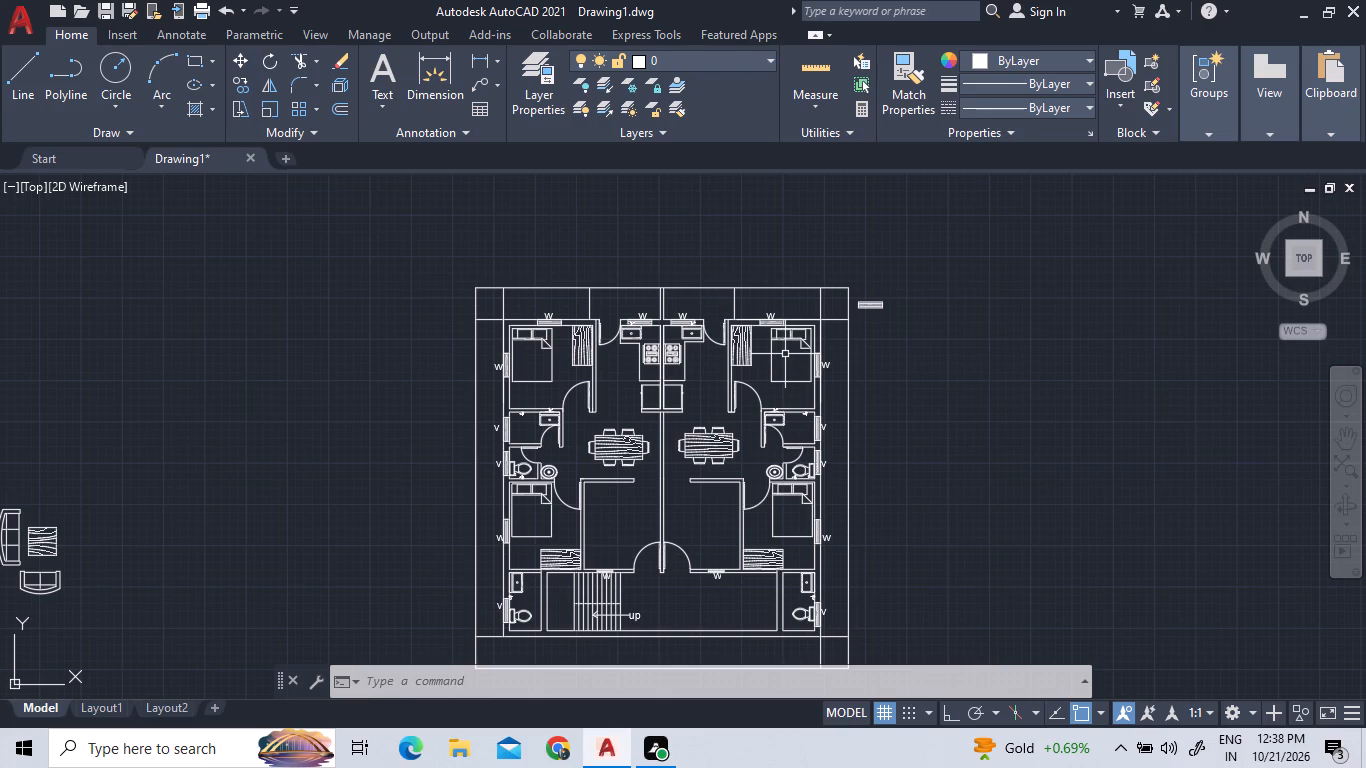
scroll(414, 478, "down", 2)
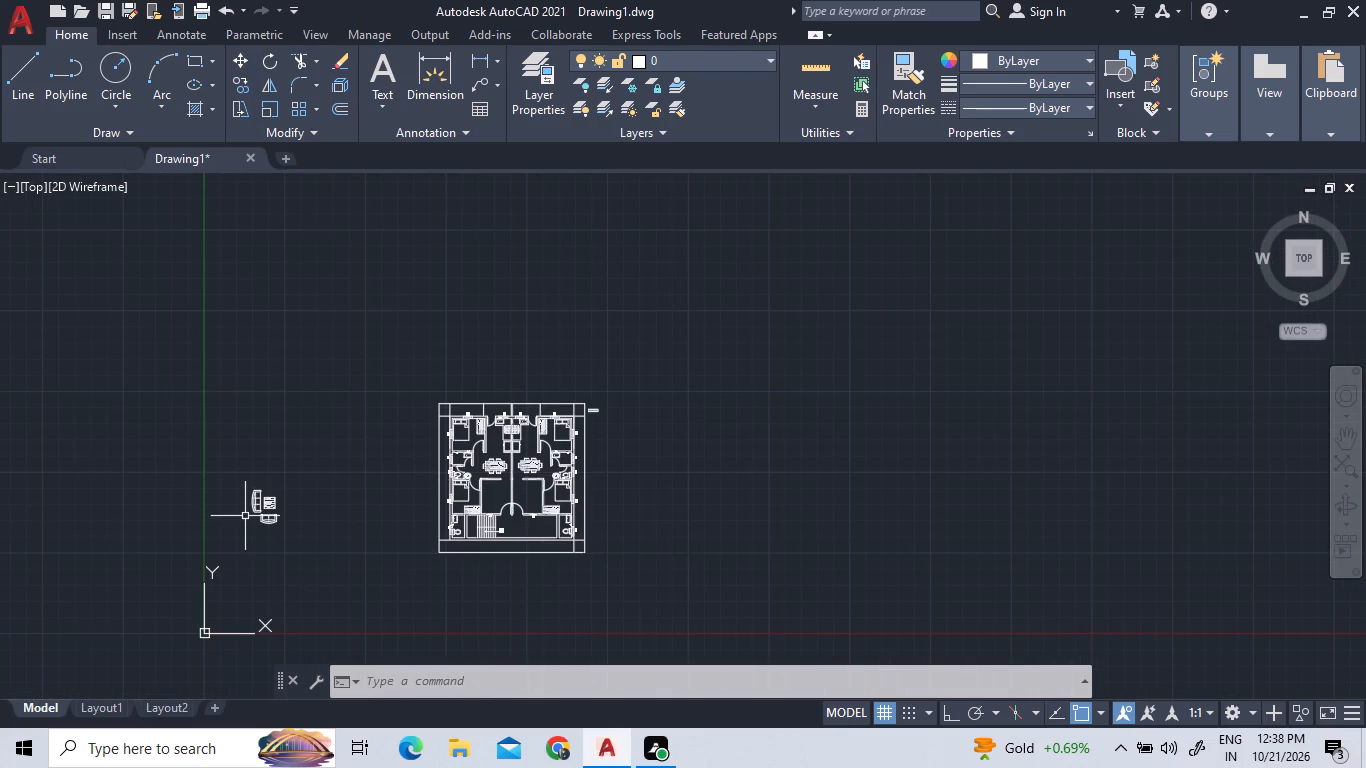
scroll(264, 544, "up", 2)
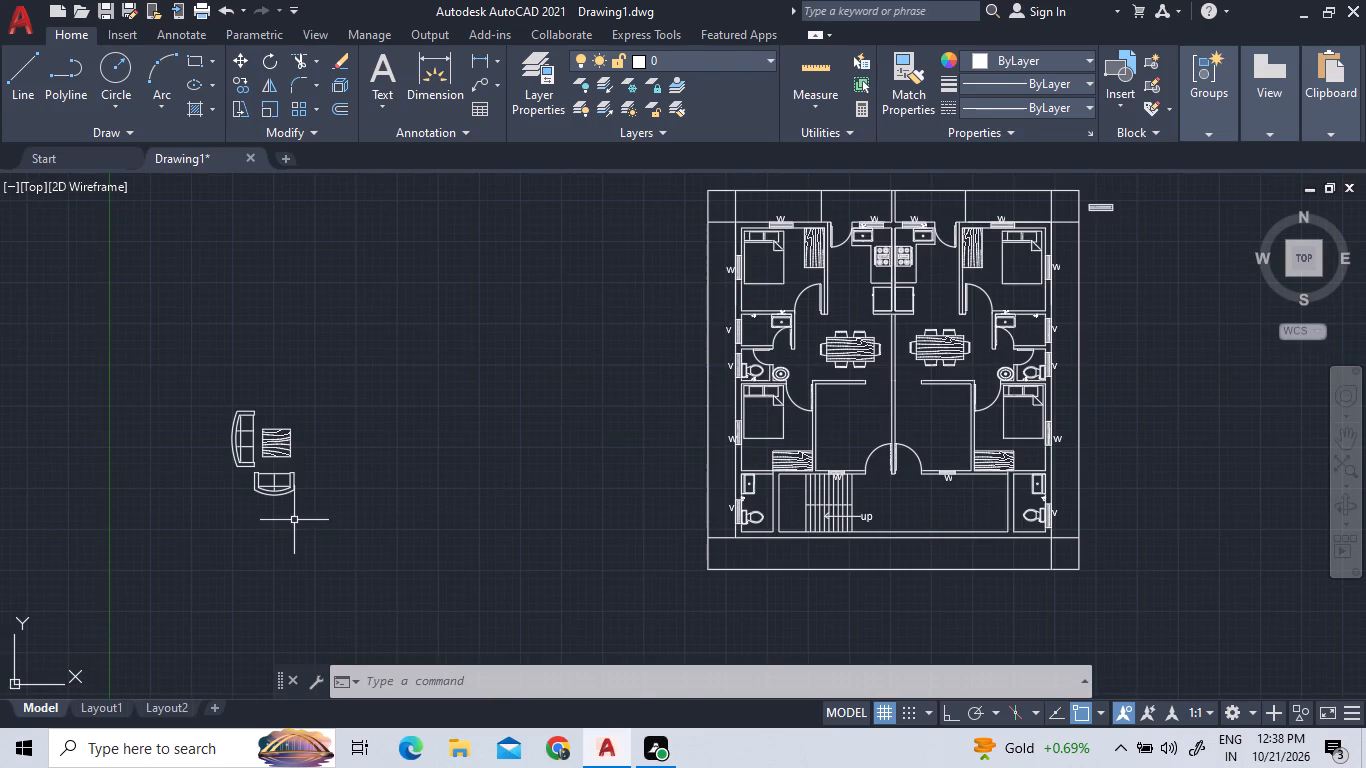
left_click(300, 516)
left_click(221, 387)
right_click(221, 387)
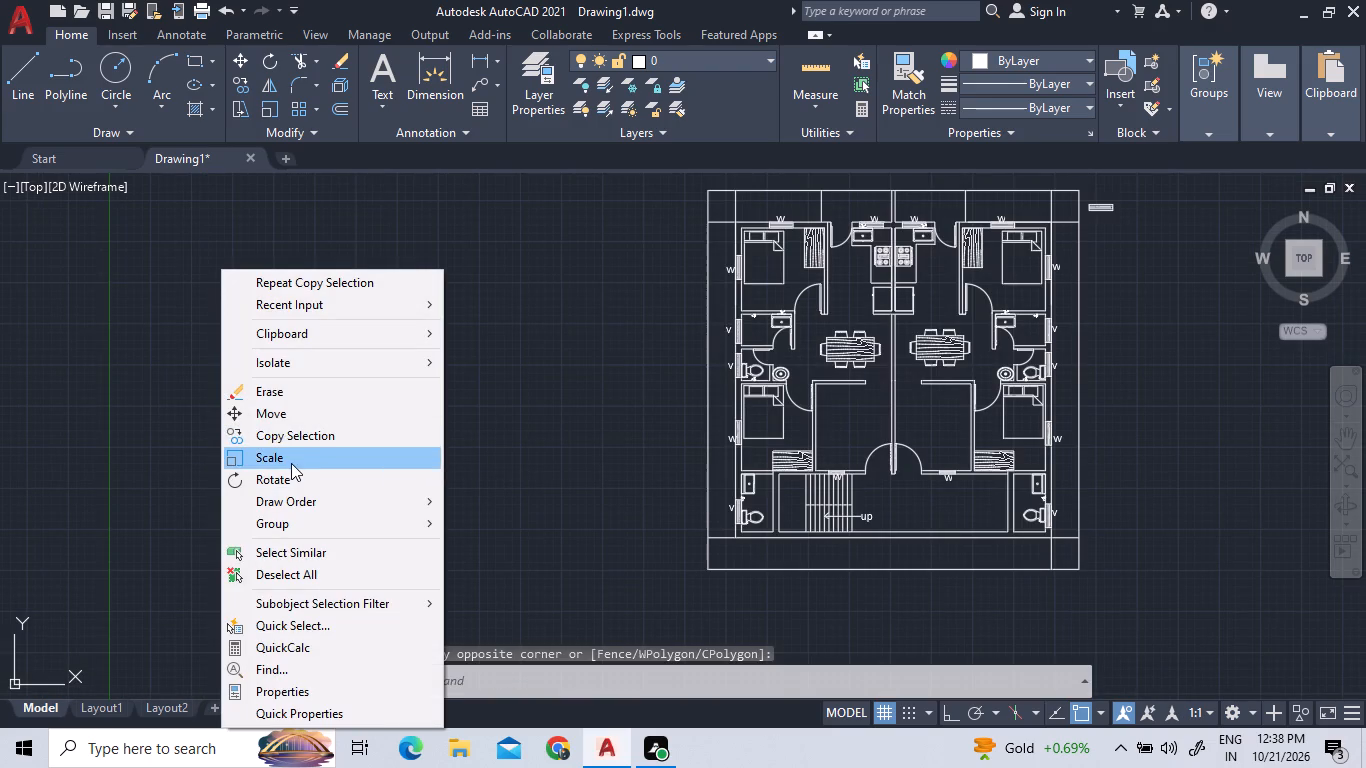
left_click(307, 439)
left_click(264, 451)
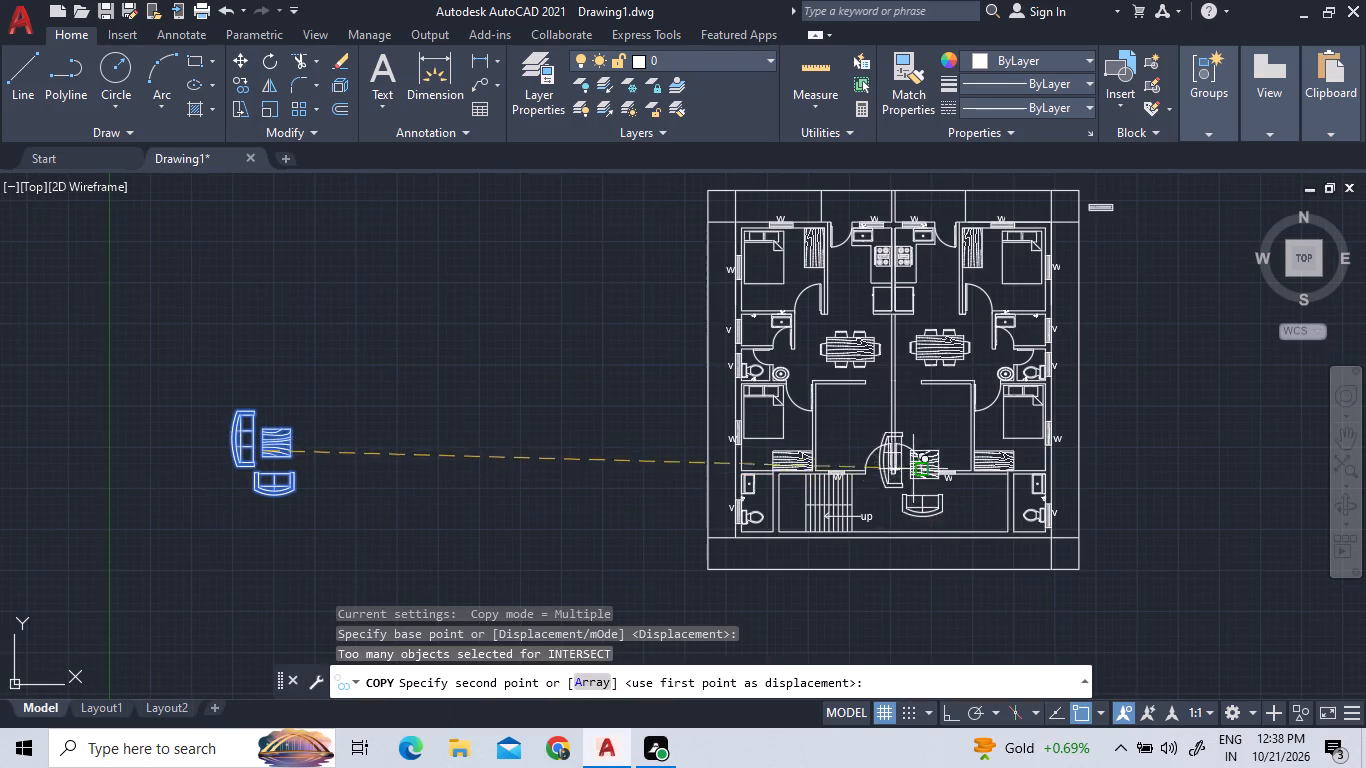
scroll(860, 436, "up", 2)
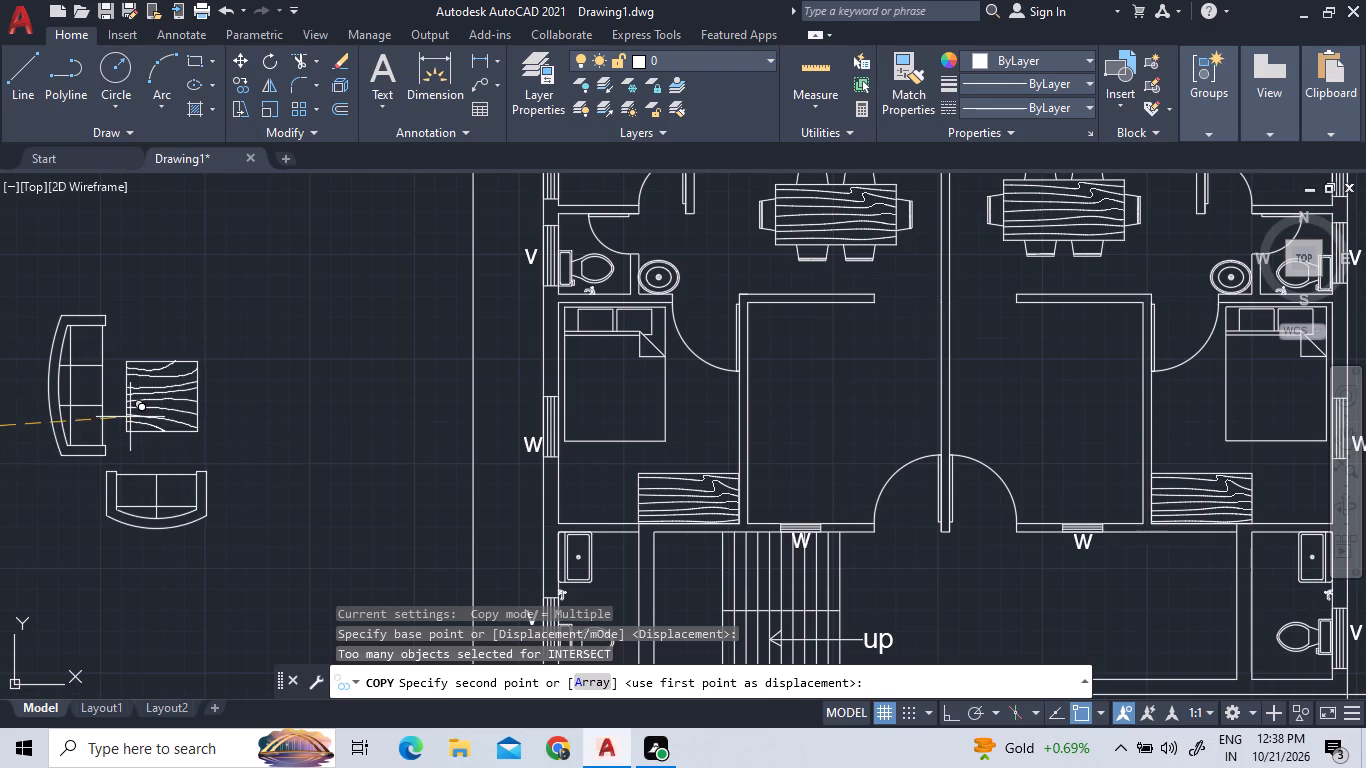
left_click(134, 419)
right_click(258, 435)
left_click(285, 443)
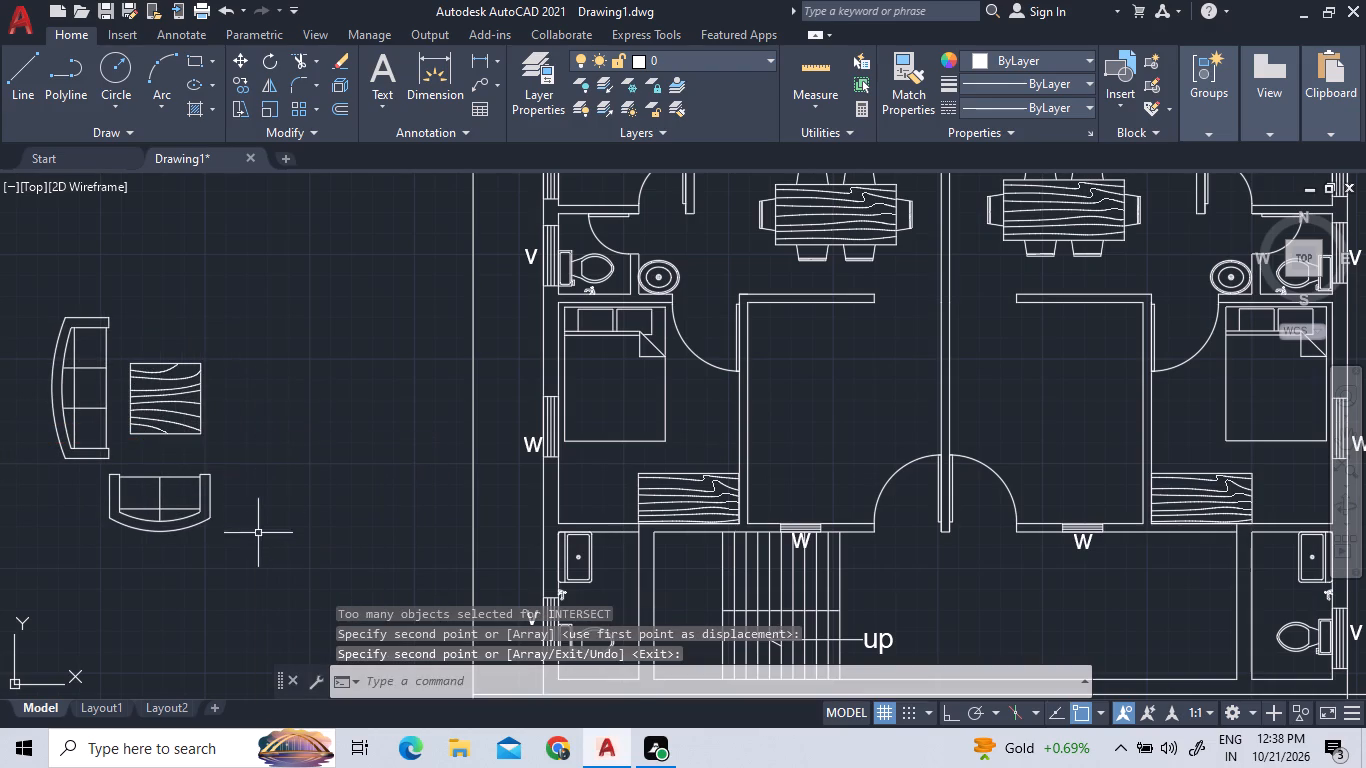
Scale the copied sofa-and-table group down about the table's lower edge, picking the small sofa's midpoint to set the factor.
left_click_drag(250, 568, 236, 531)
left_click(44, 291)
right_click(275, 393)
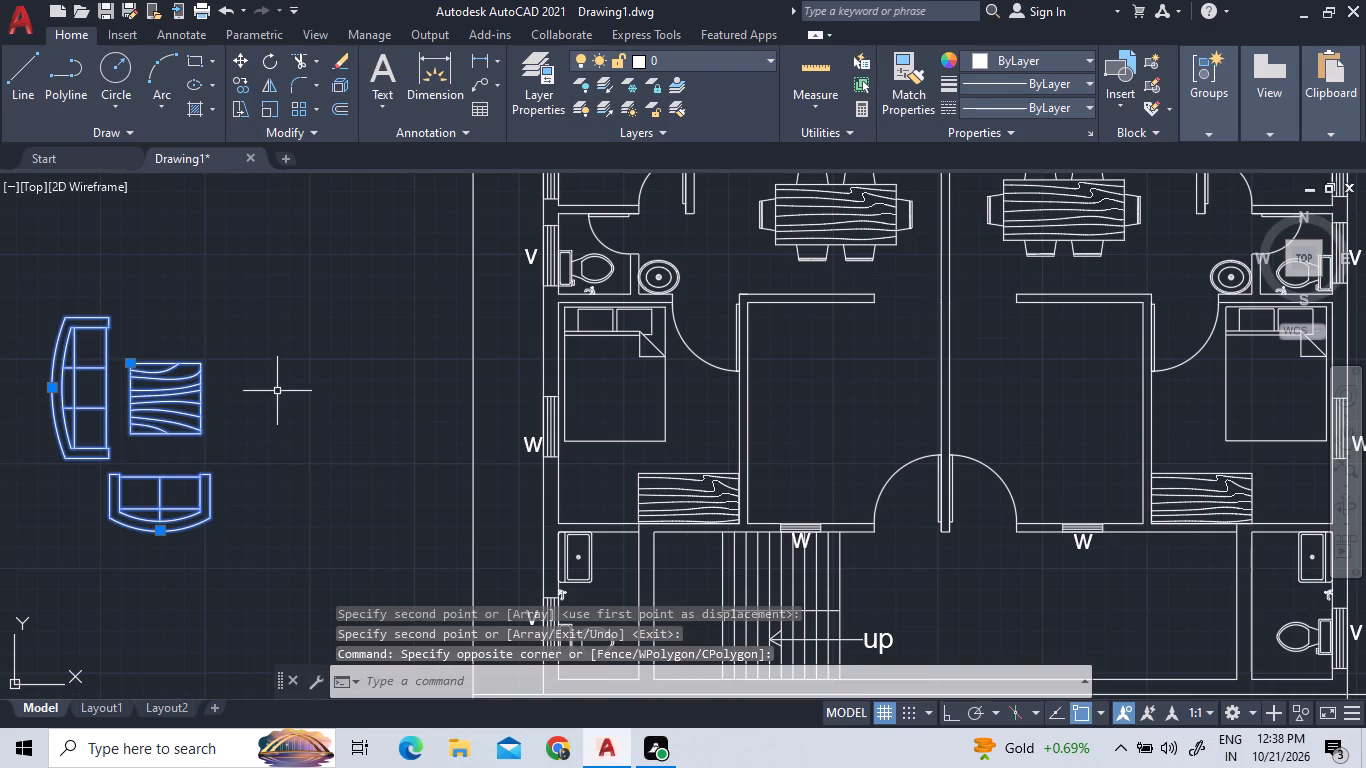
left_click(327, 460)
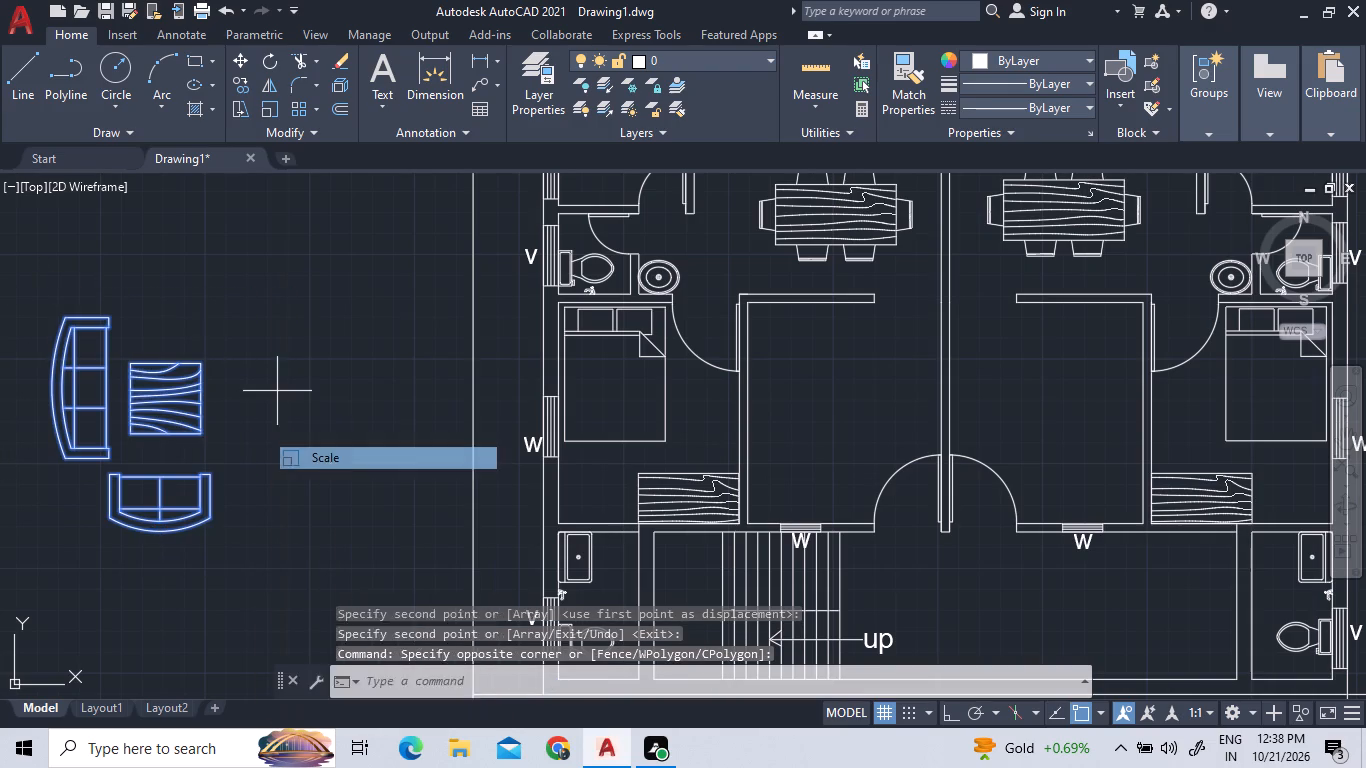
left_click(154, 428)
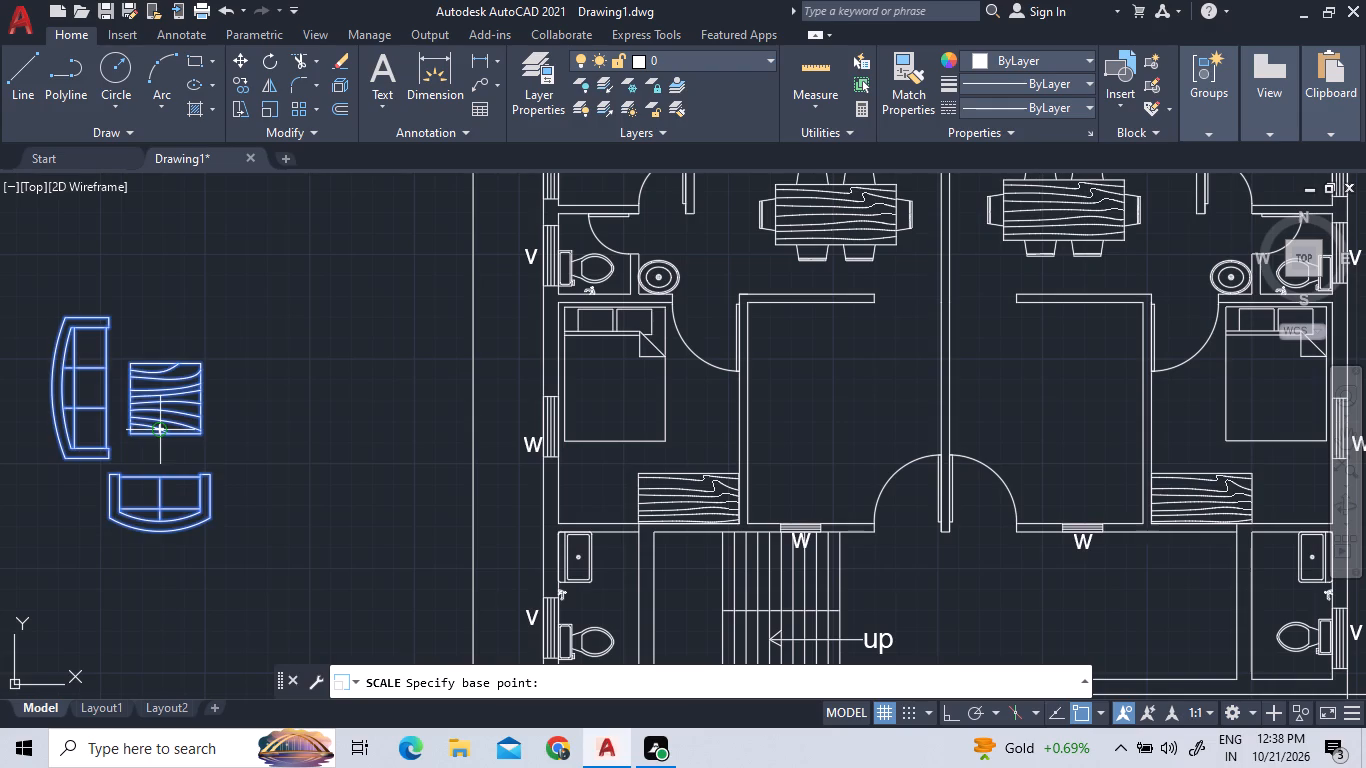
left_click(166, 497)
Copy the reduced sofa-and-table group into the living rooms of both the left and right units.
left_click(235, 508)
left_click(4, 341)
right_click(17, 341)
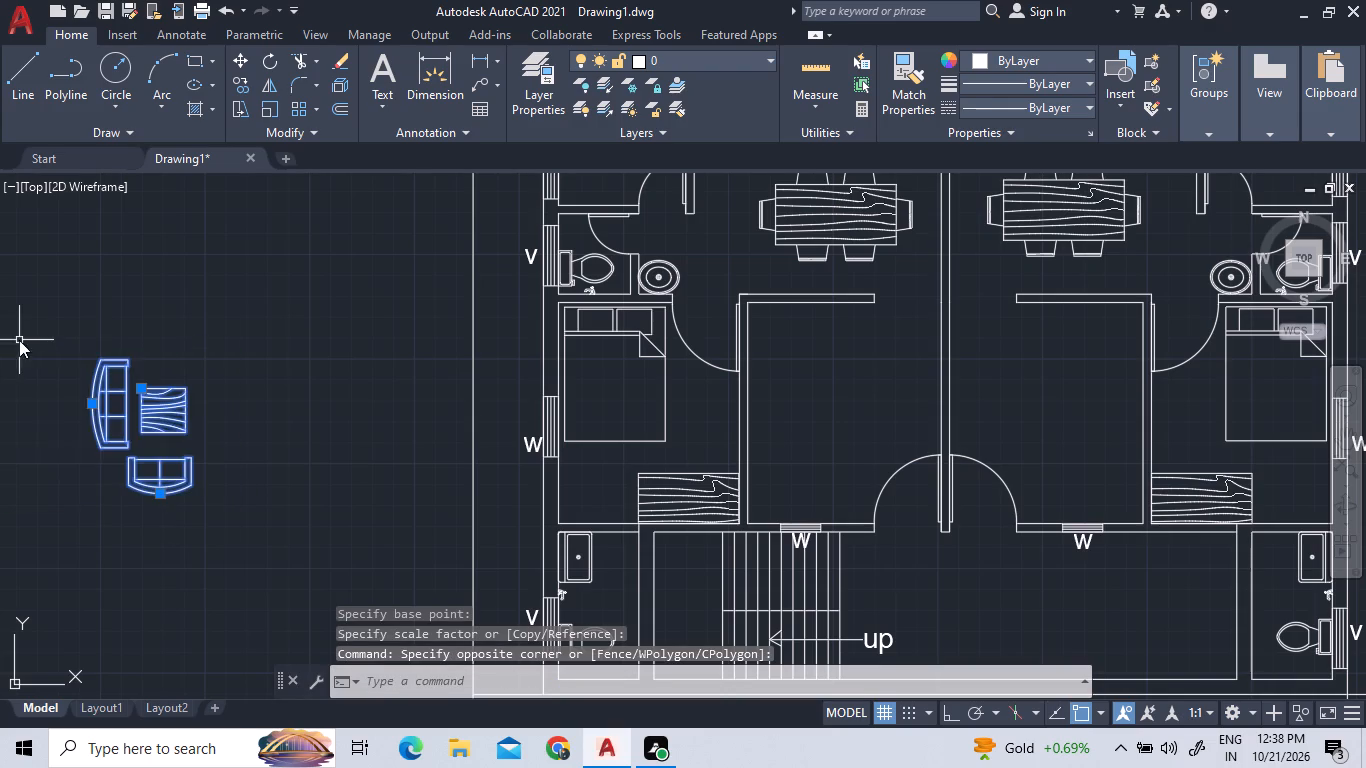
double_click(124, 434)
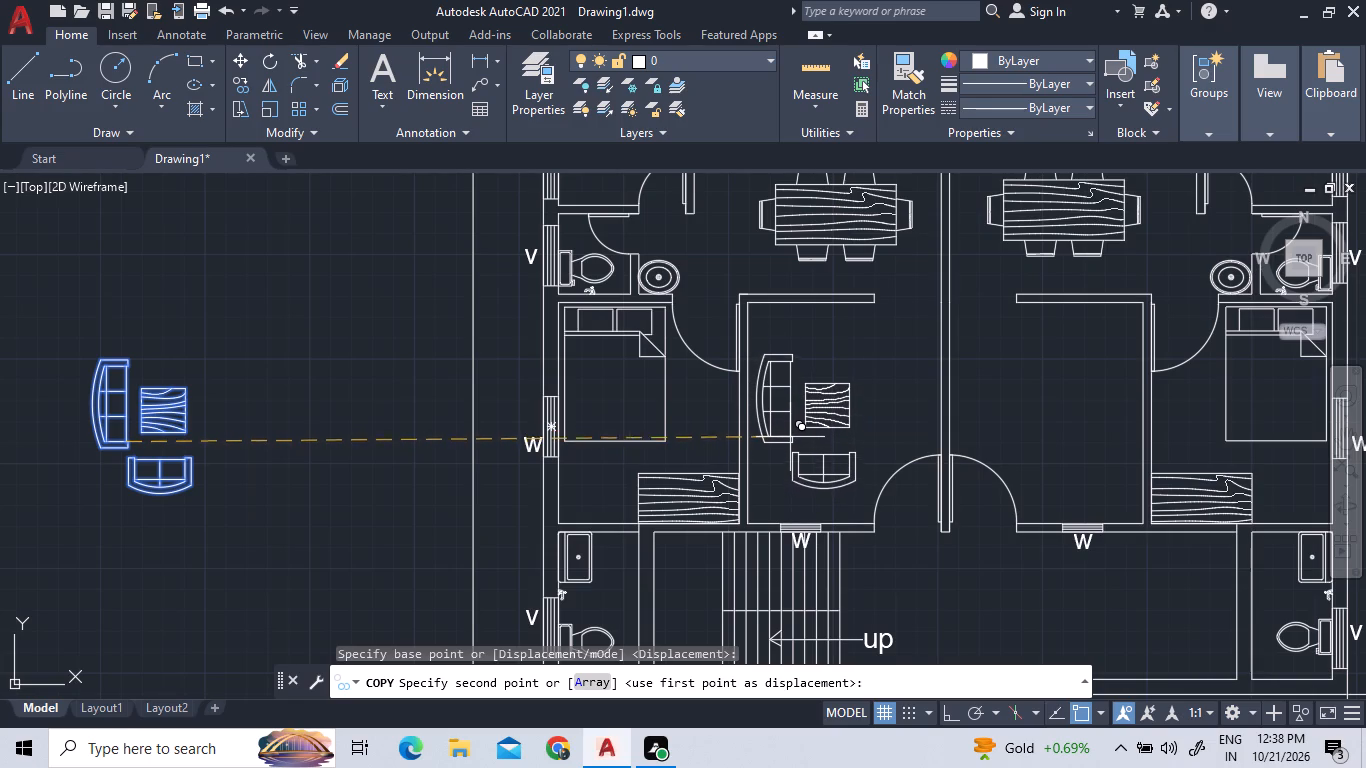
left_click(789, 428)
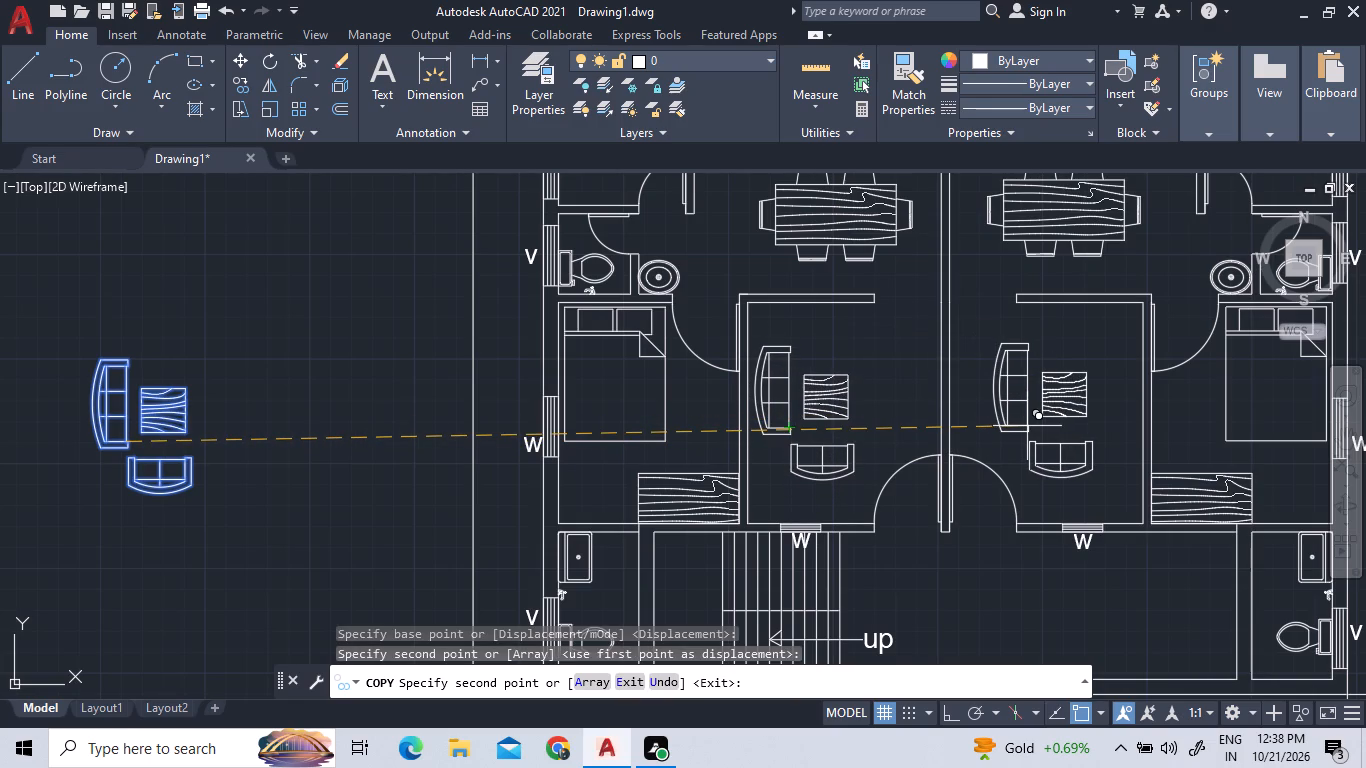
left_click(1027, 426)
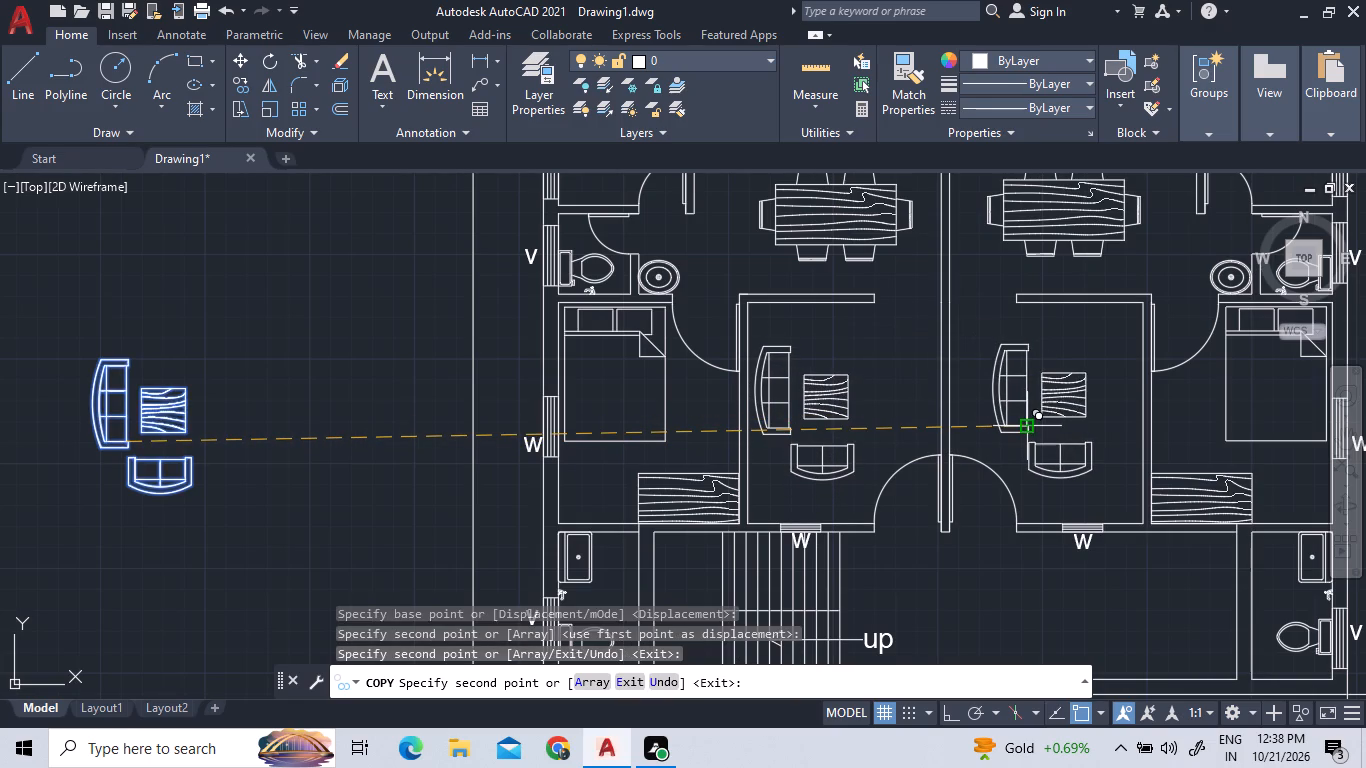
right_click(1032, 423)
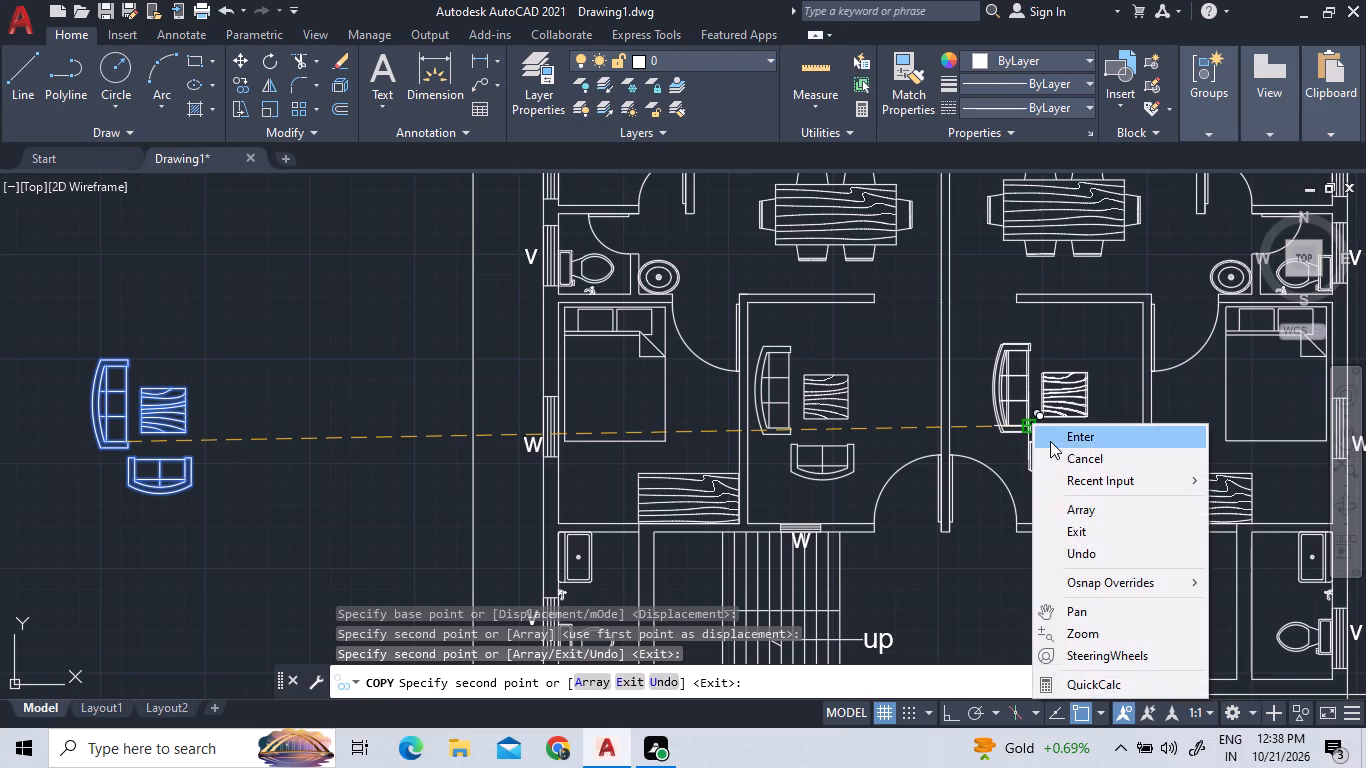
left_click(1055, 442)
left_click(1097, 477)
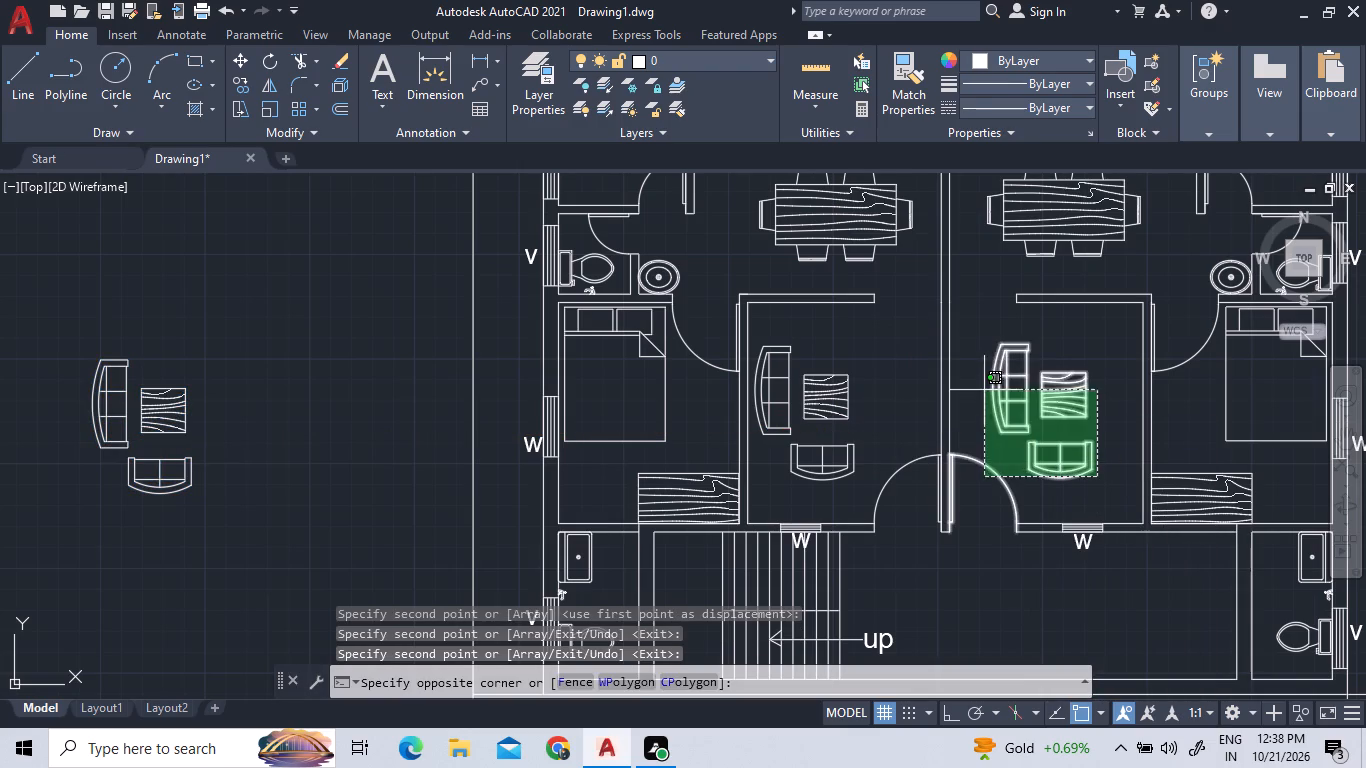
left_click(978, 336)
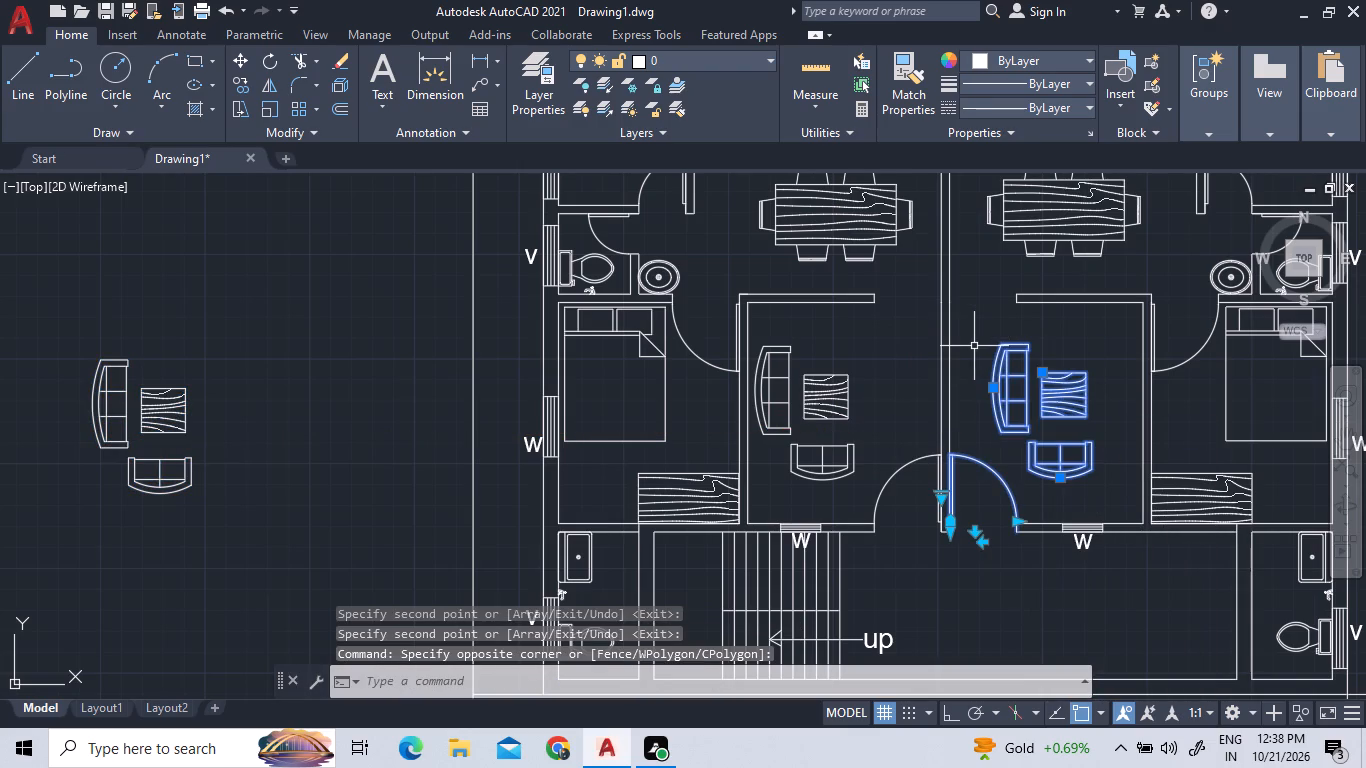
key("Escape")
Mirror the right unit's sofa-and-table group across a vertical line through its small sofa's midpoint, erasing the source objects.
left_click(1105, 488)
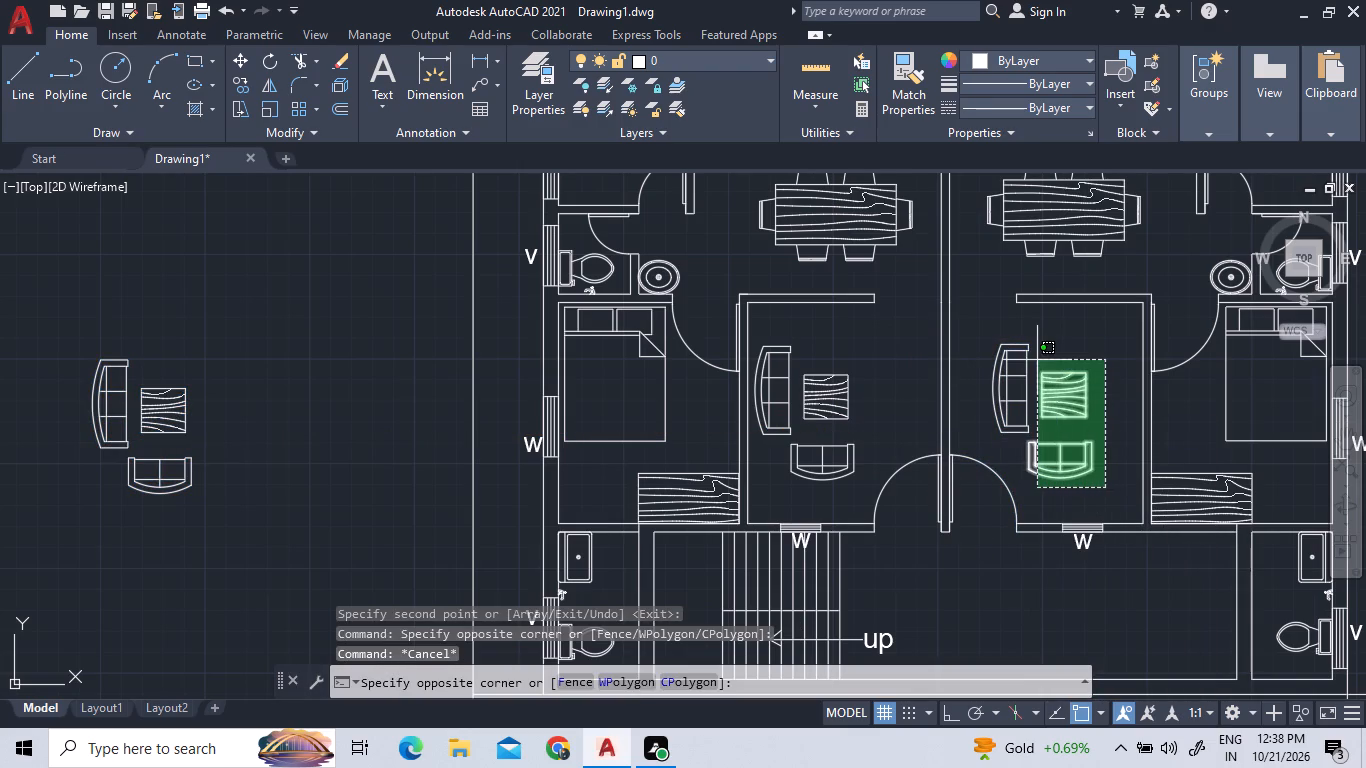
left_click(1019, 360)
right_click(1011, 362)
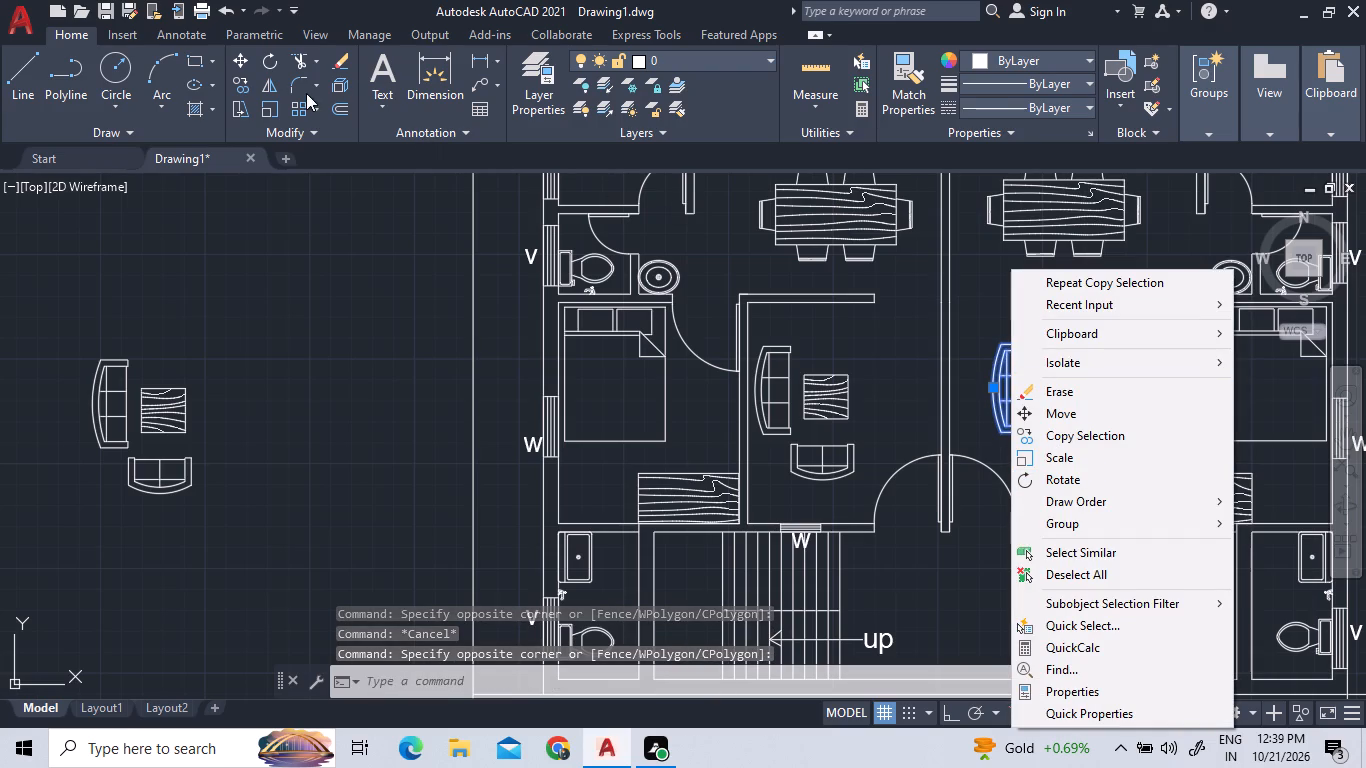
left_click(269, 90)
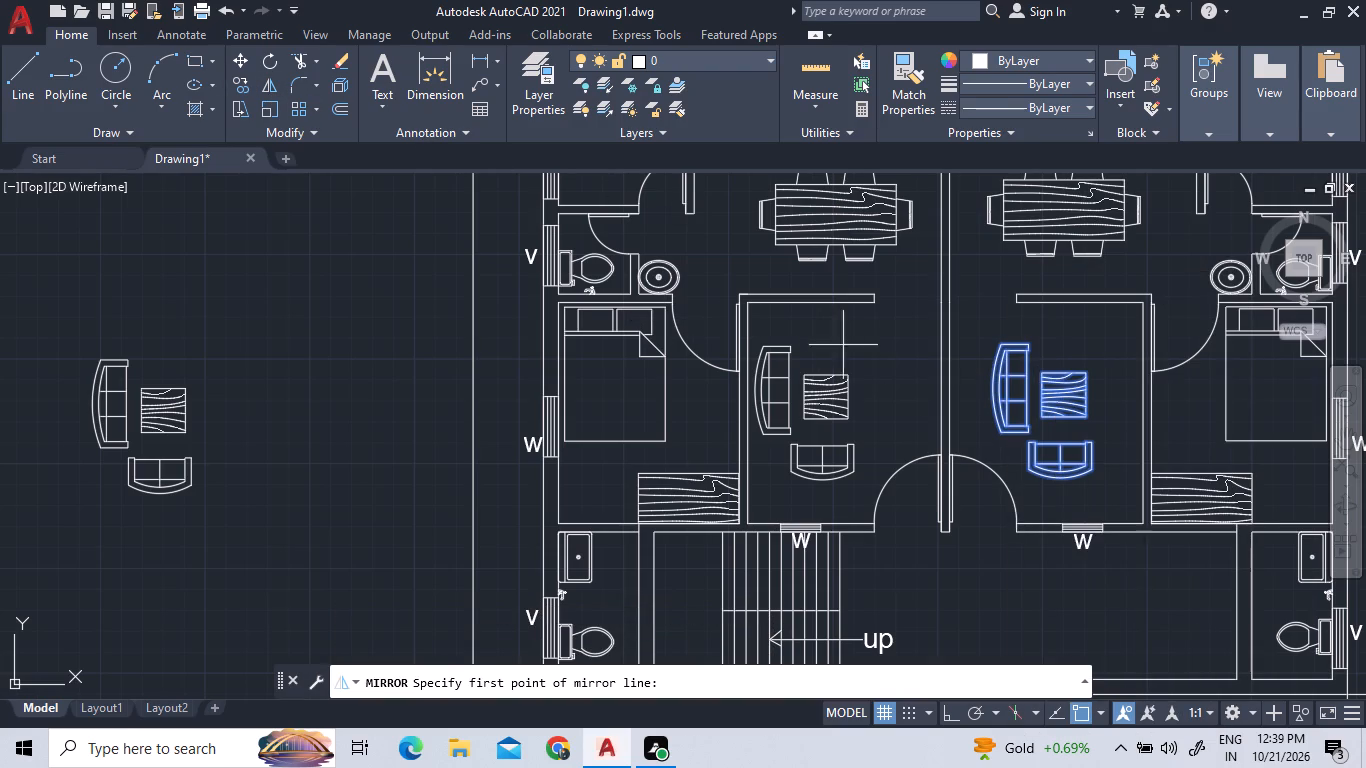
left_click(1067, 475)
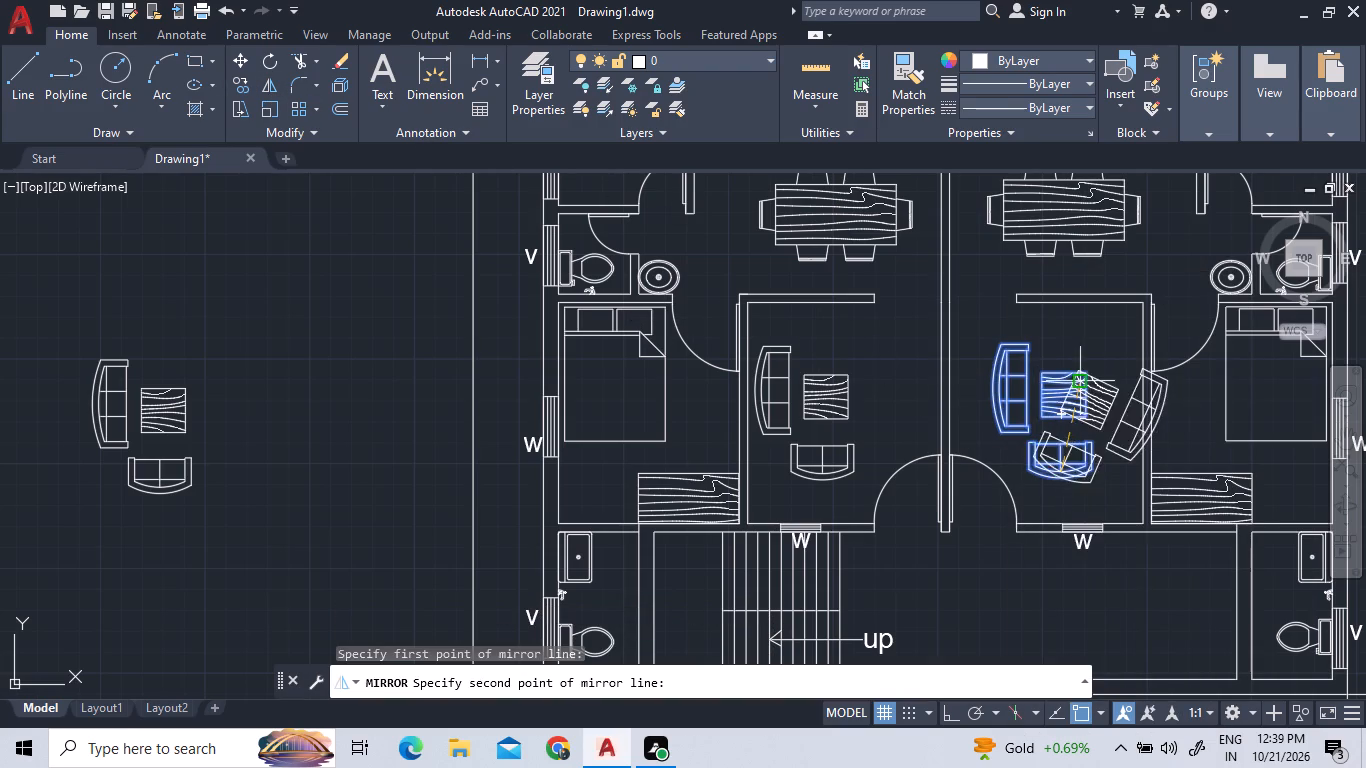
scroll(1056, 349, "up", 3)
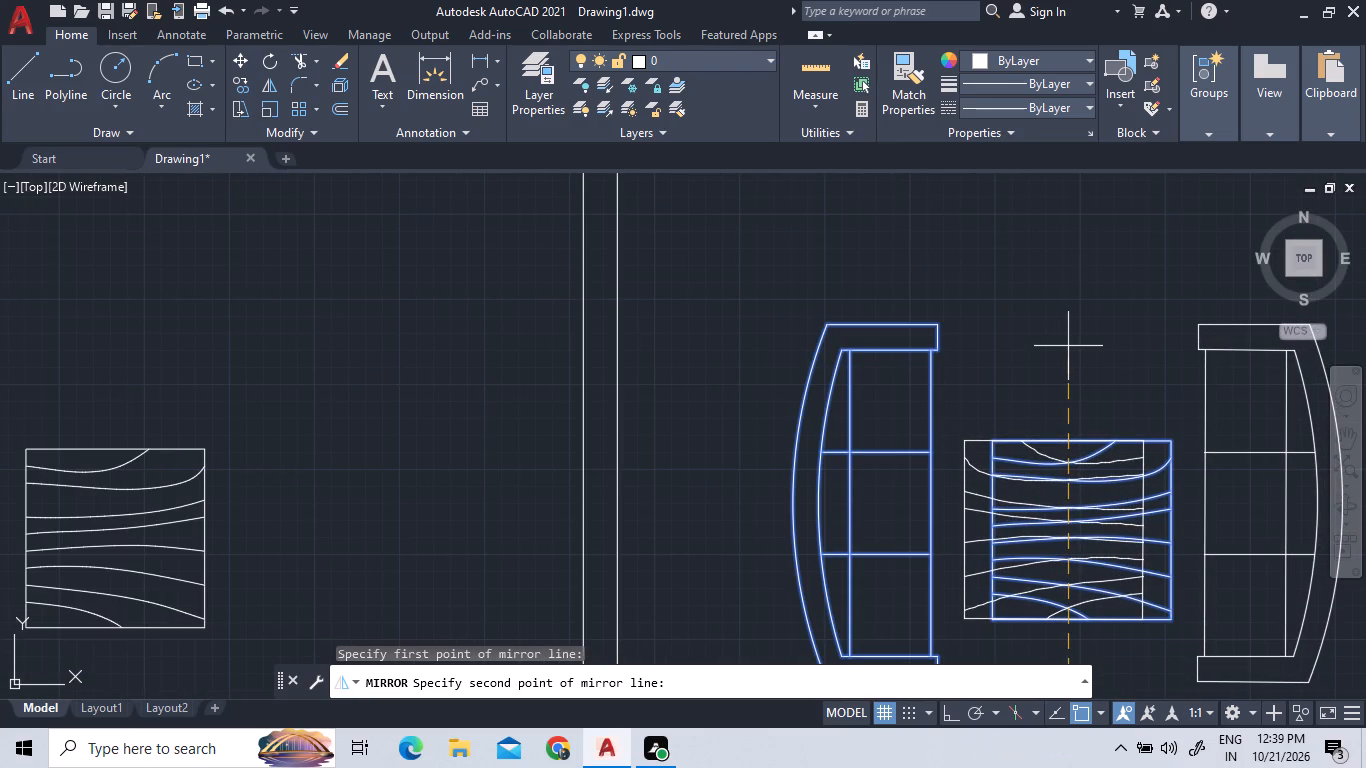
key("F8")
left_click(1057, 343)
scroll(1054, 340, "down", 2)
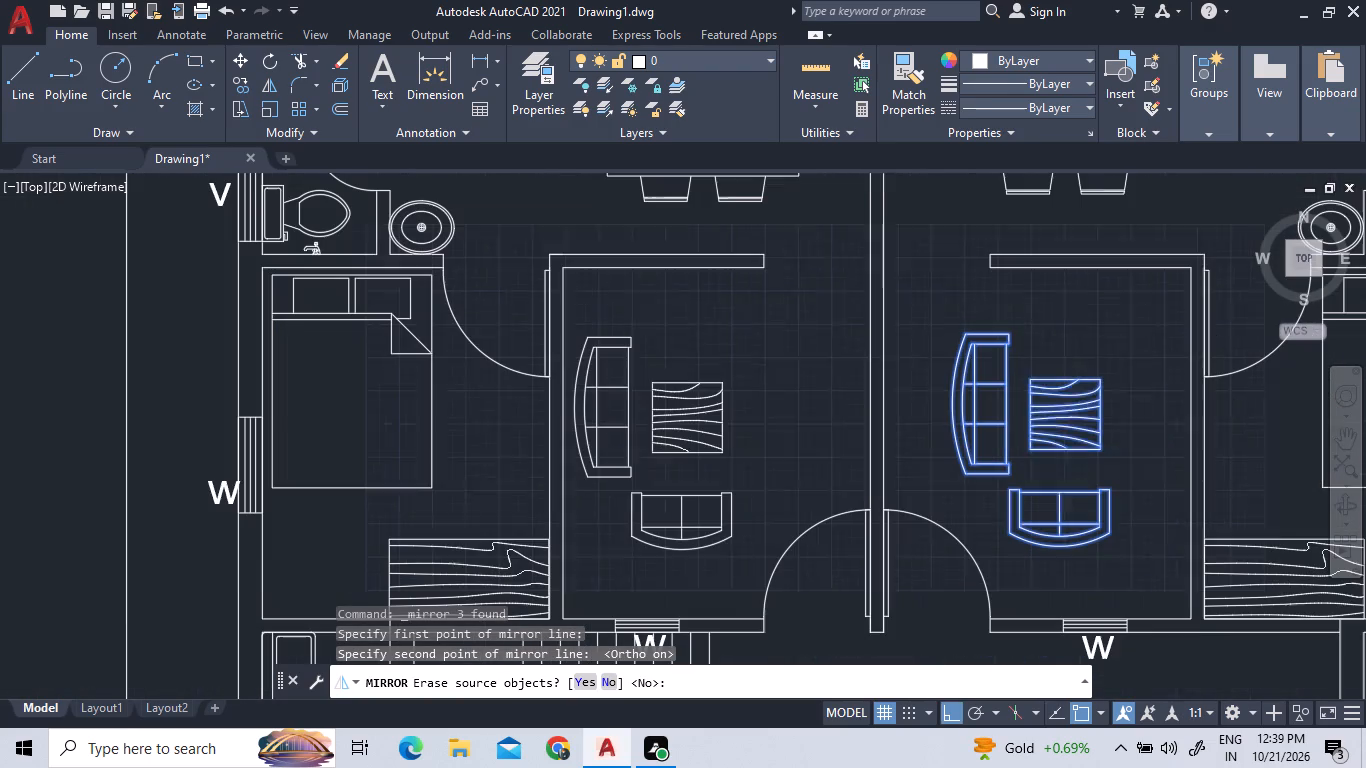
left_click(585, 684)
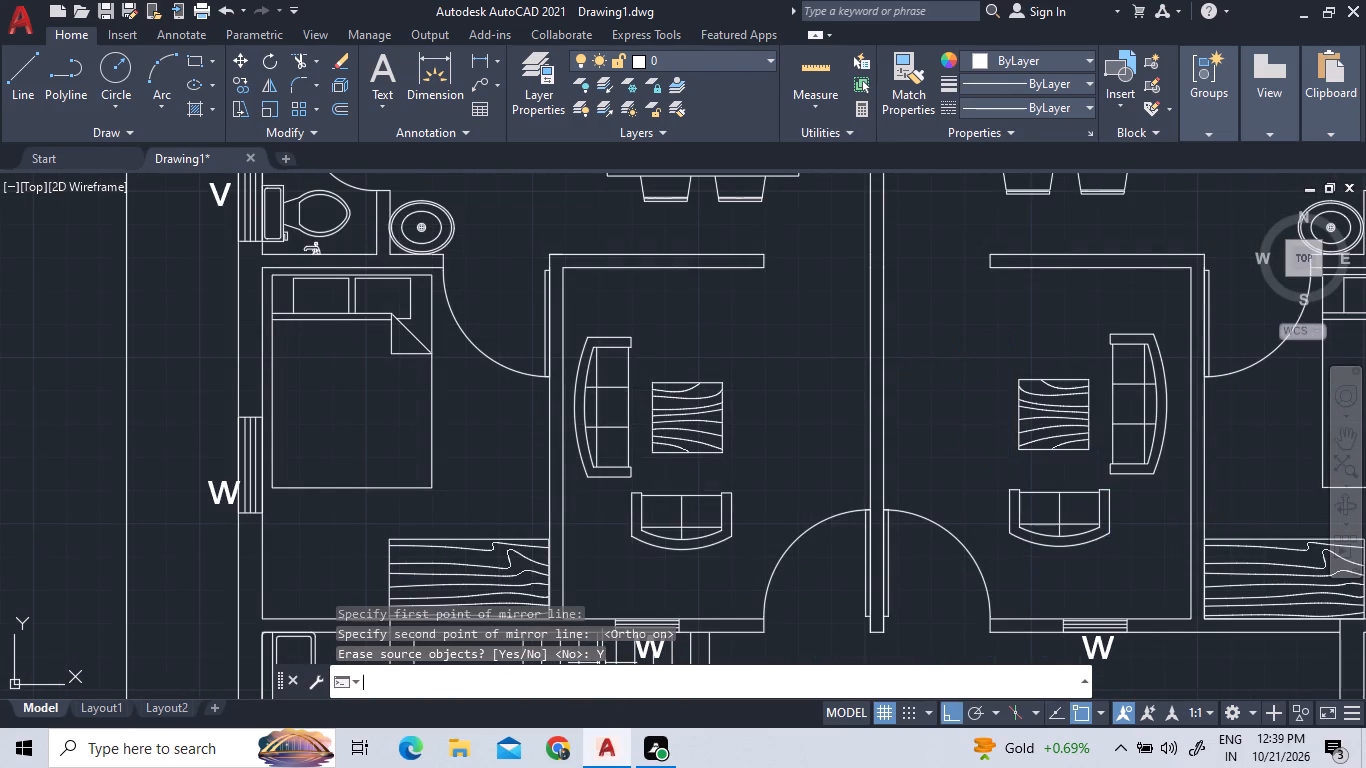
scroll(618, 556, "down", 1)
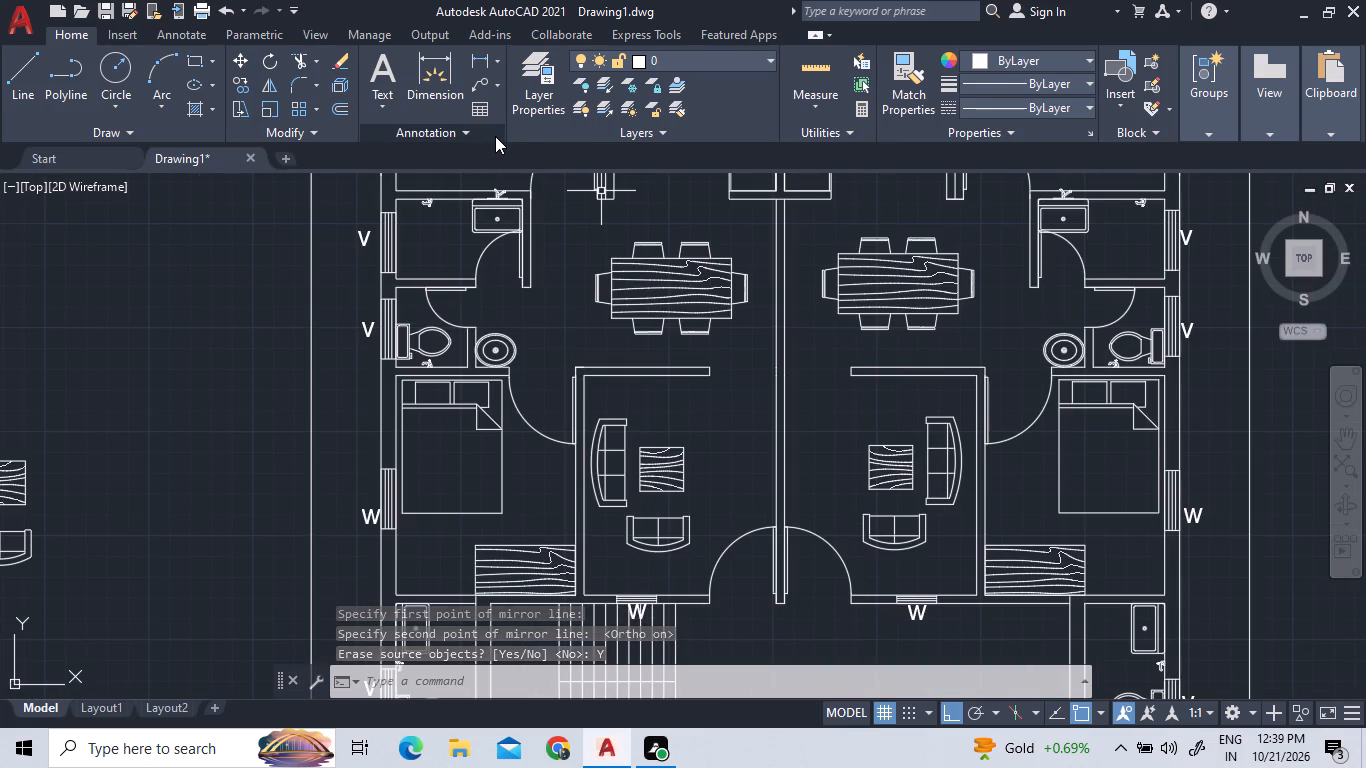
key("Escape")
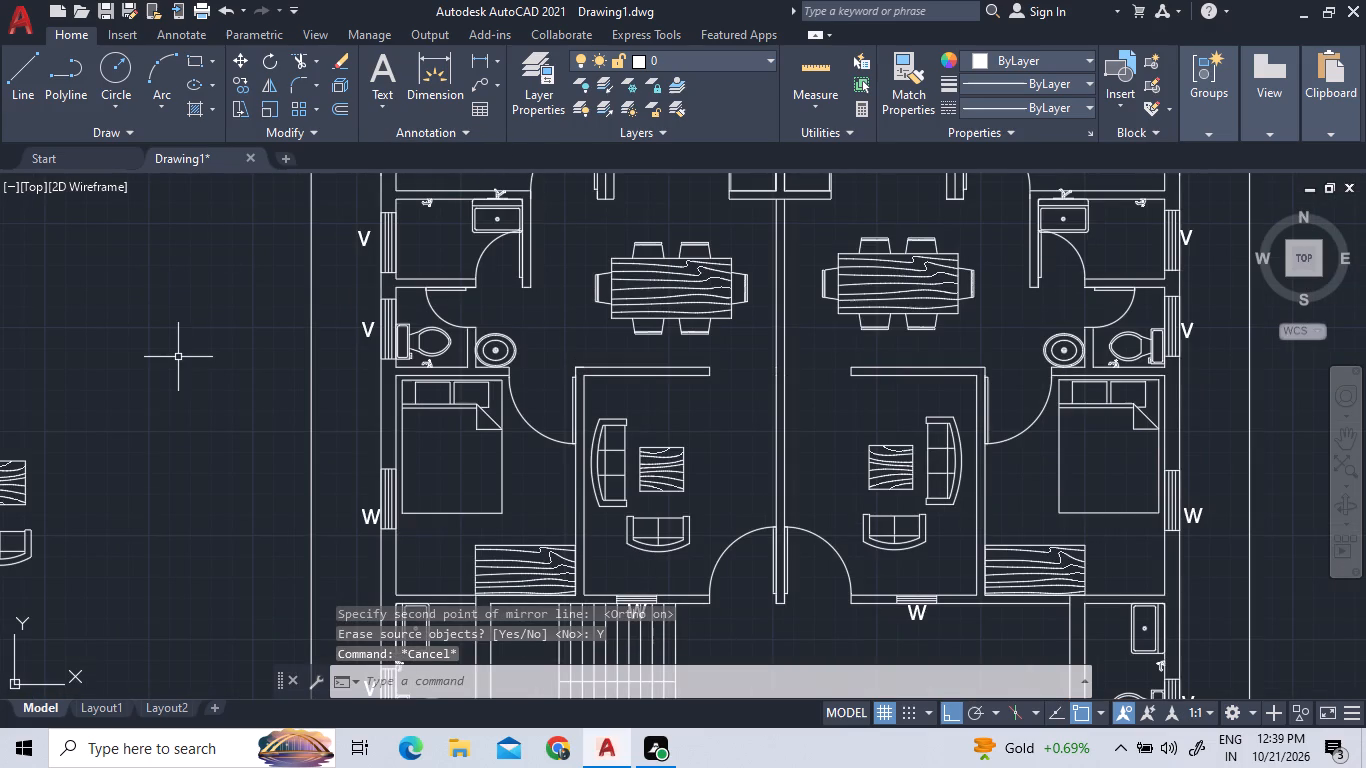
Examine the block collections of House Designer.dwg, Kitchens.dwg and Landscaping.dwg in DesignCenter, ending on the Landscaping.dwg blocks.
right_click(178, 358)
left_click(263, 390)
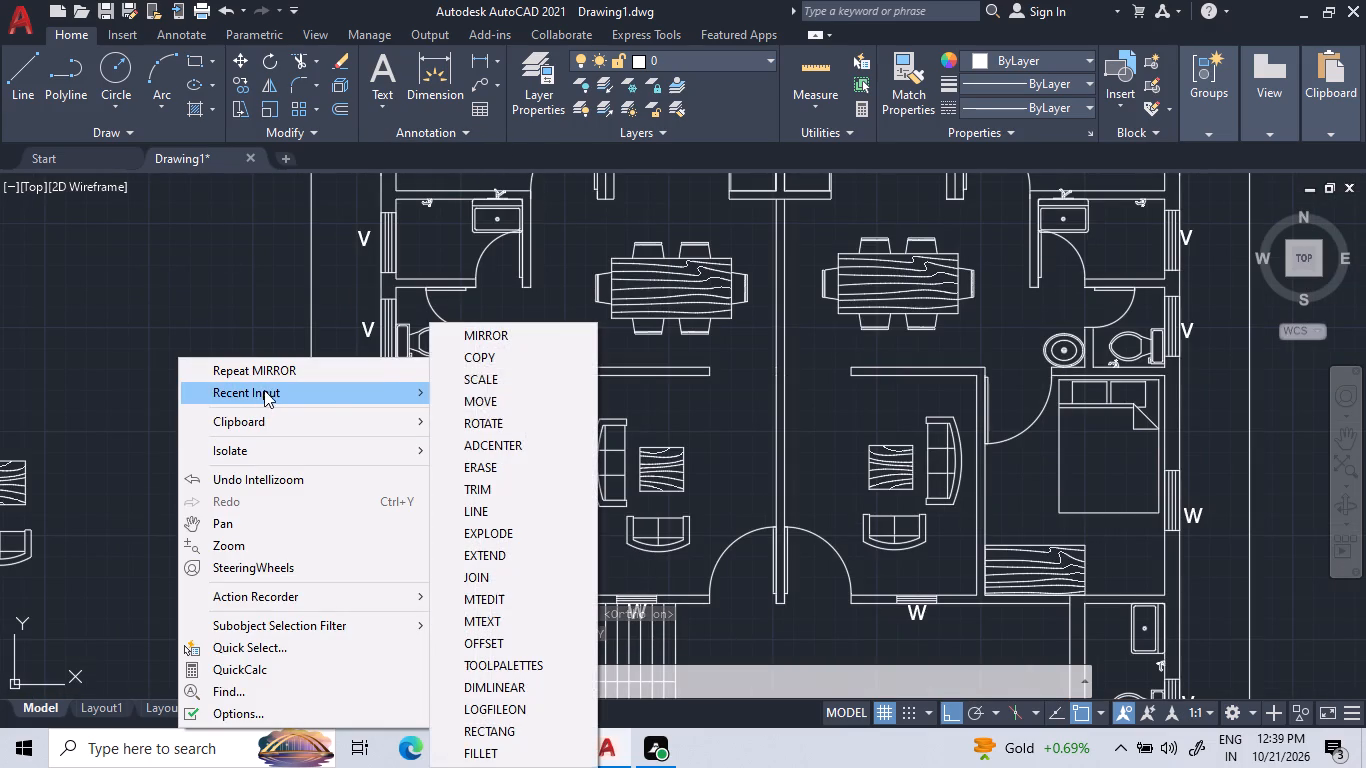
left_click(507, 445)
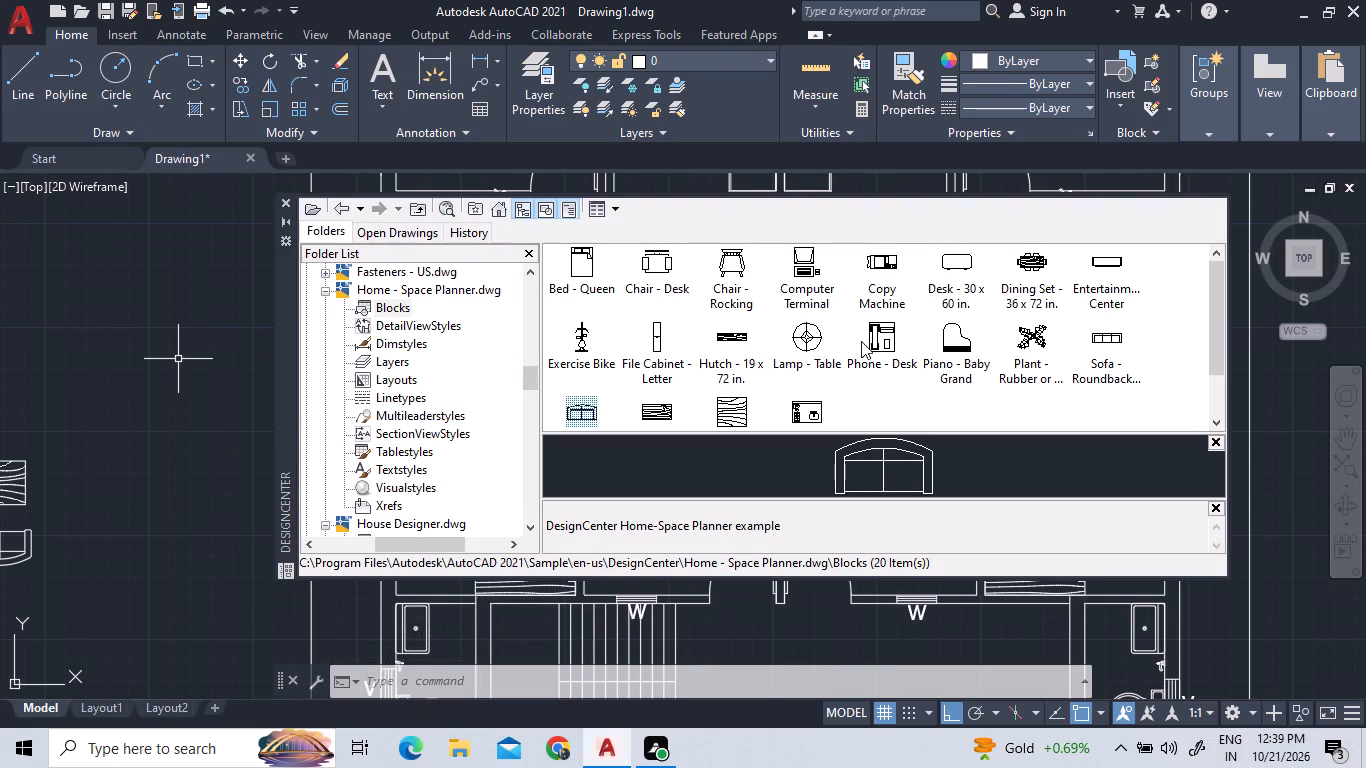
scroll(439, 427, "down", 2)
left_click(395, 433)
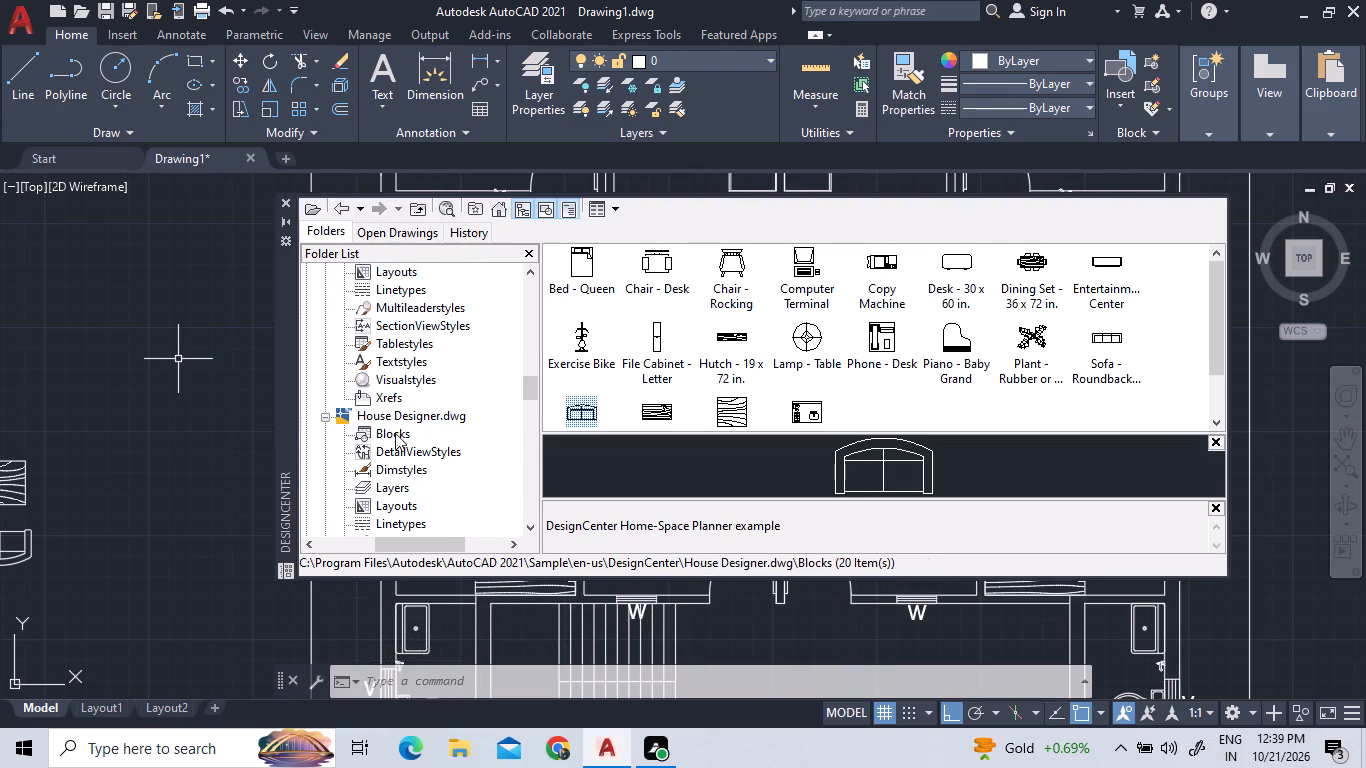
scroll(401, 412, "down", 3)
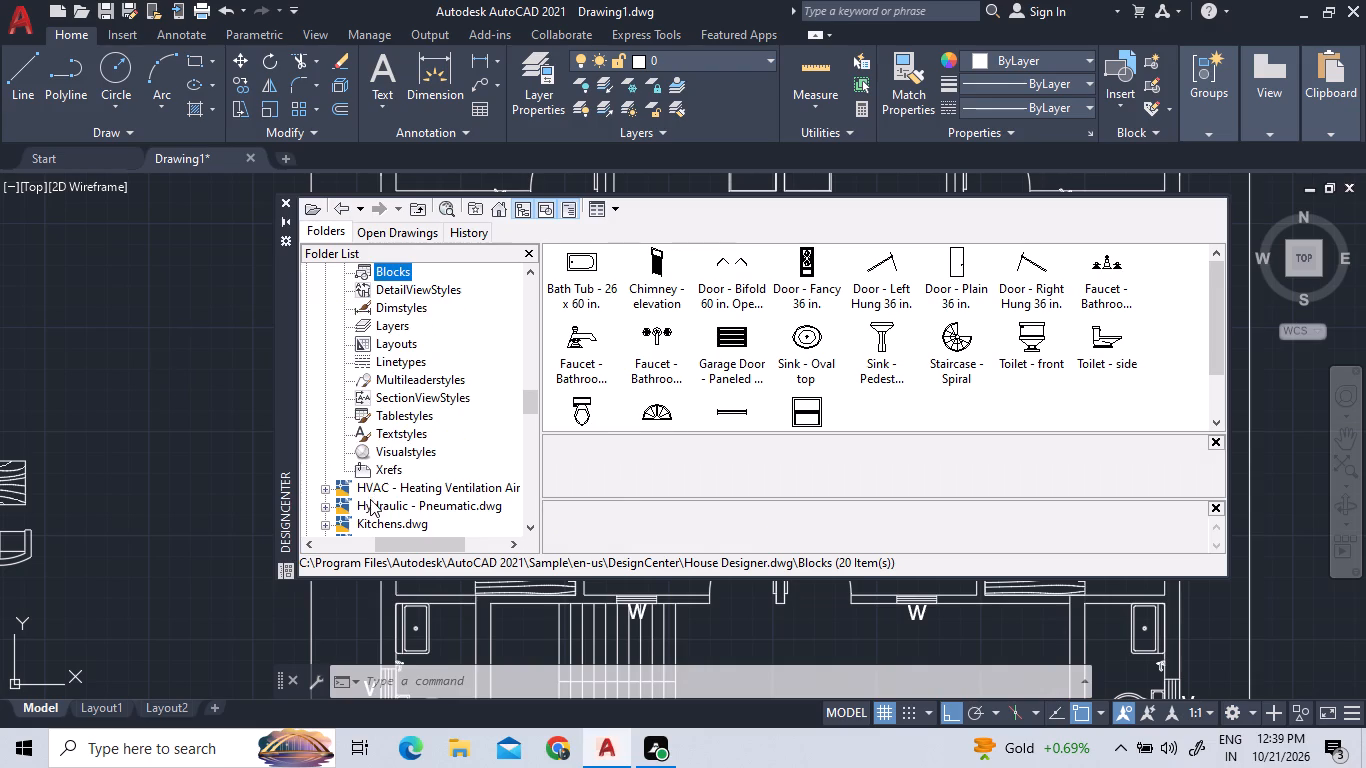
scroll(388, 484, "down", 2)
double_click(402, 436)
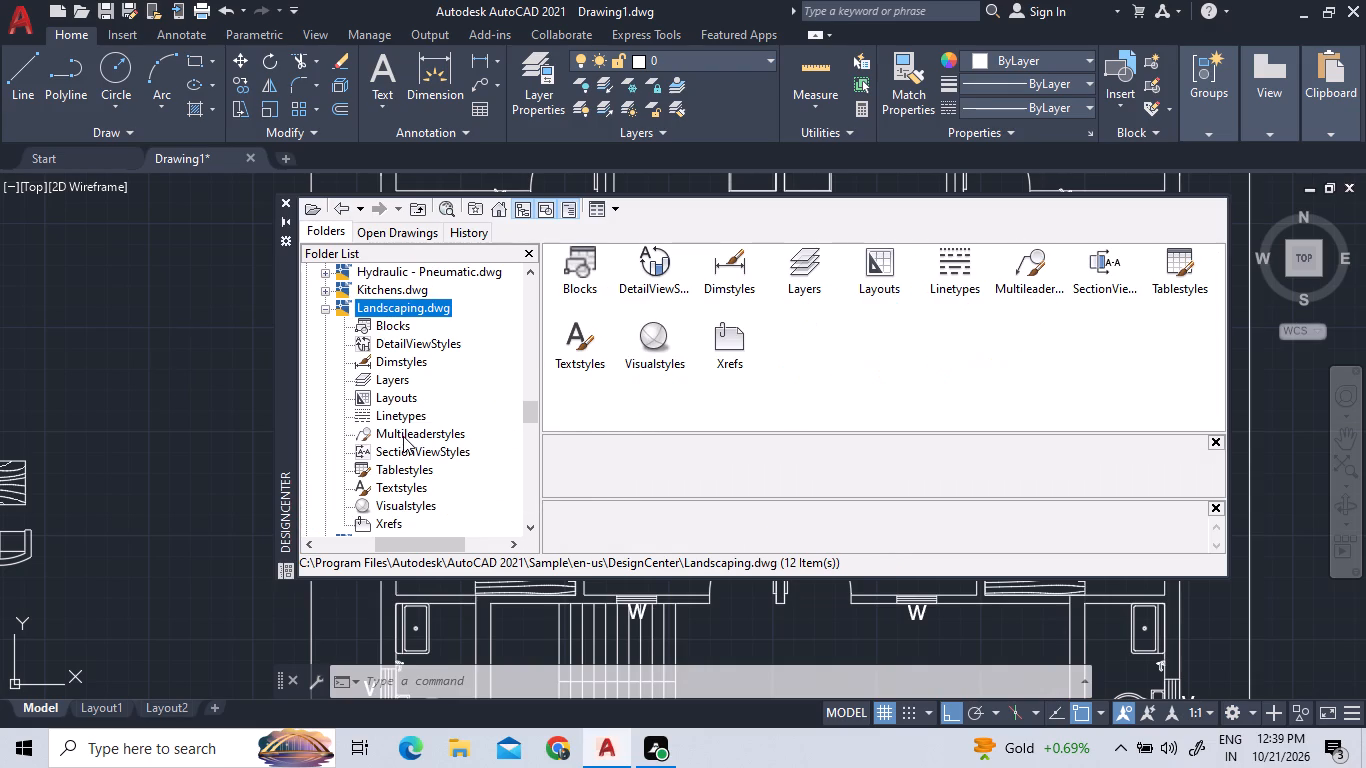
double_click(400, 328)
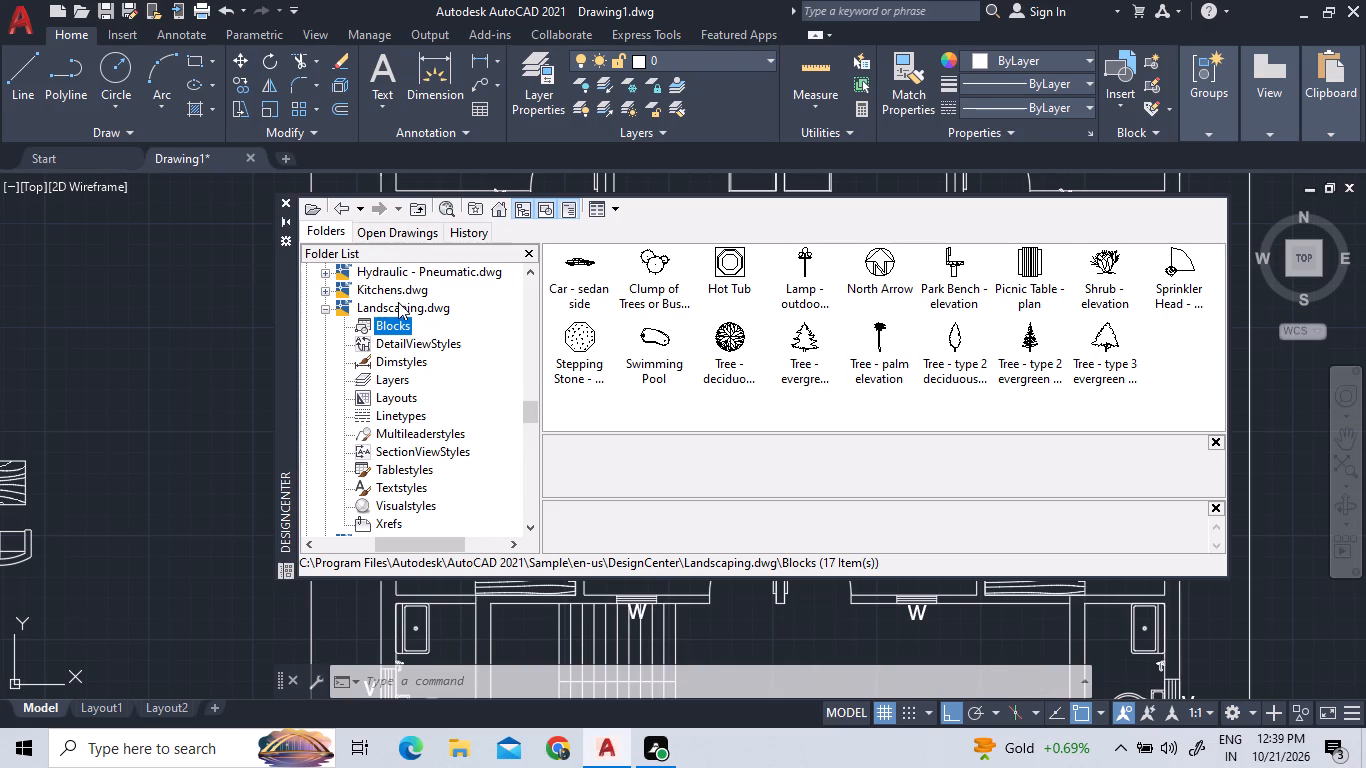
scroll(398, 302, "down", 2)
scroll(393, 452, "up", 3)
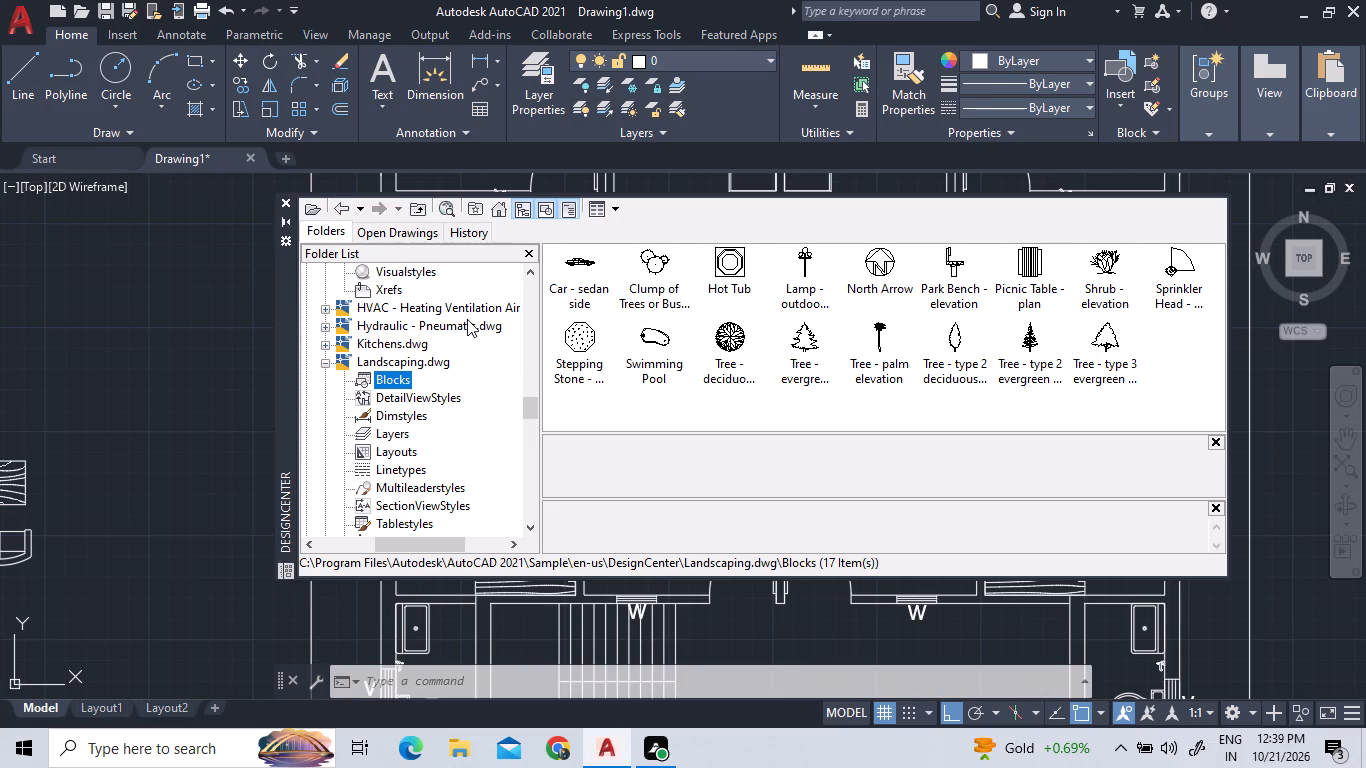
double_click(378, 346)
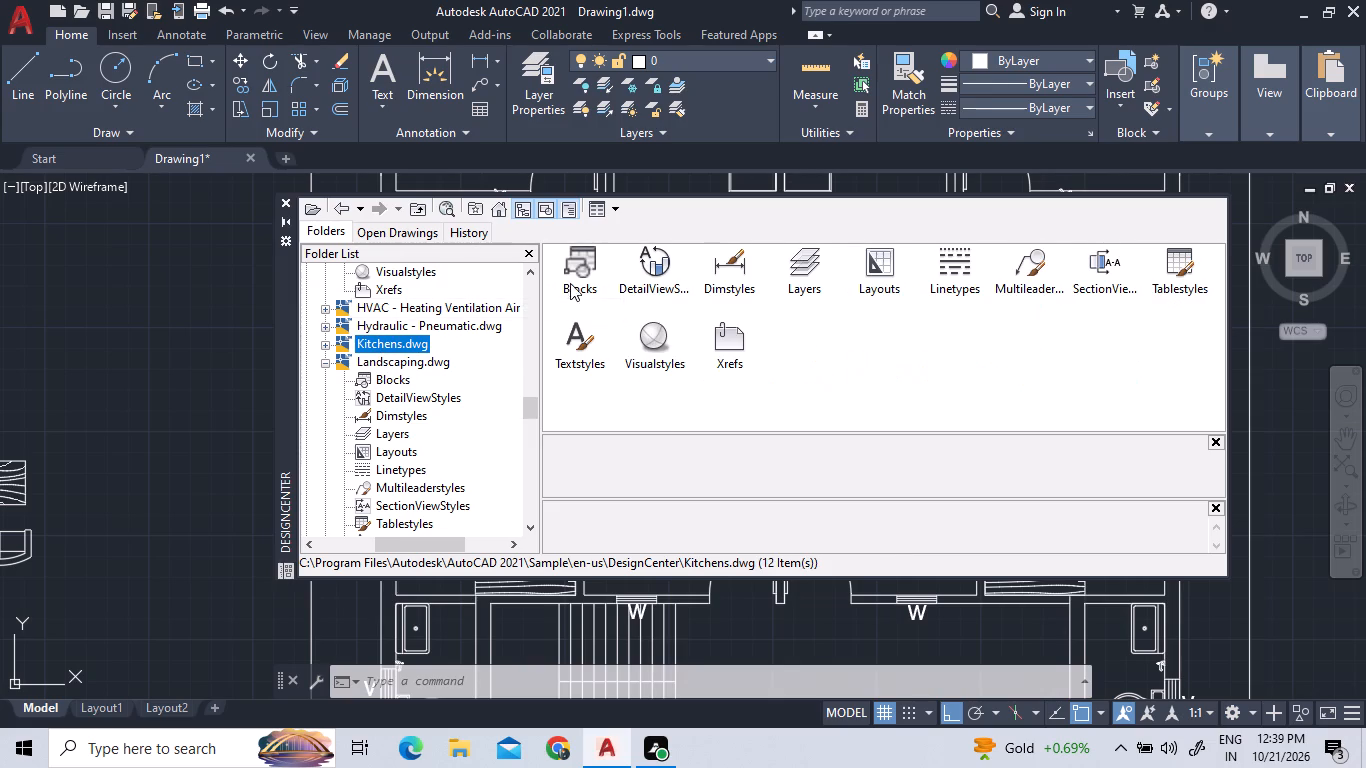
double_click(585, 276)
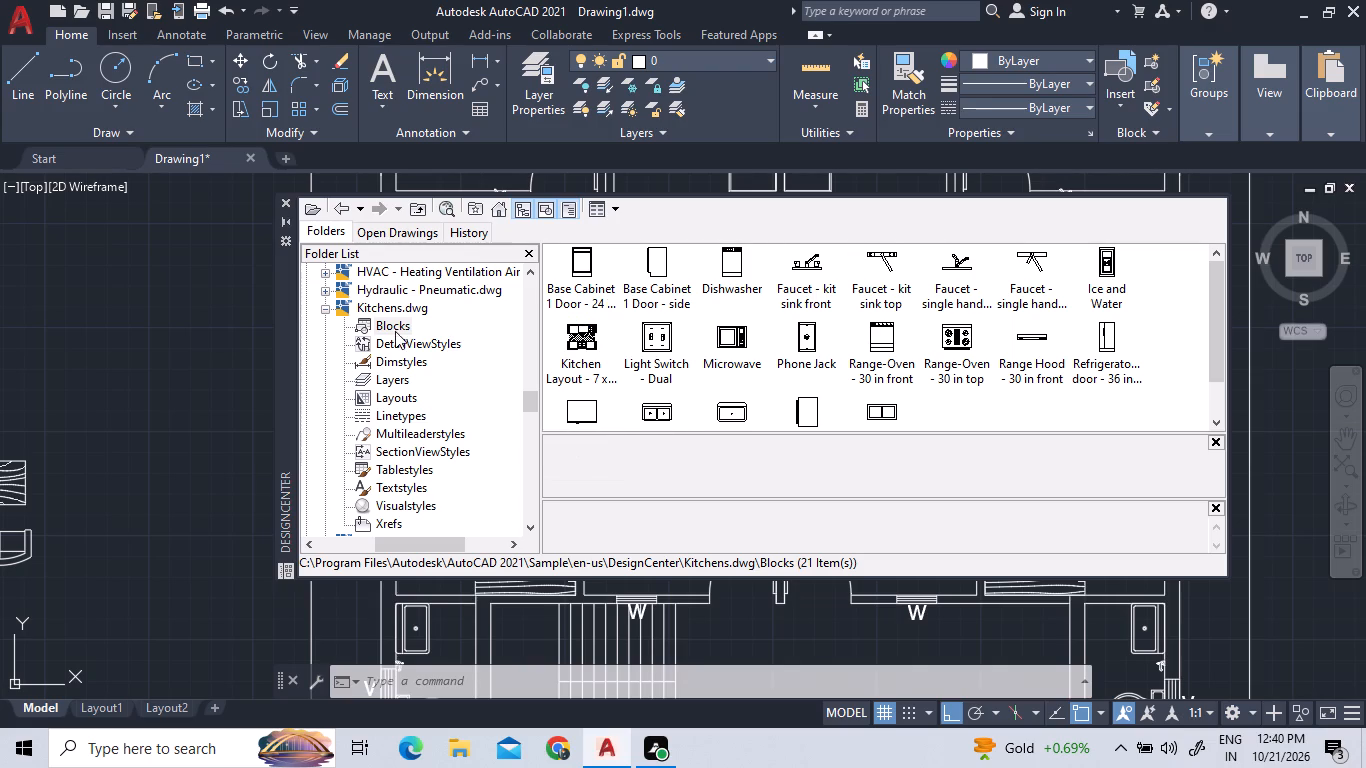
scroll(416, 324, "down", 2)
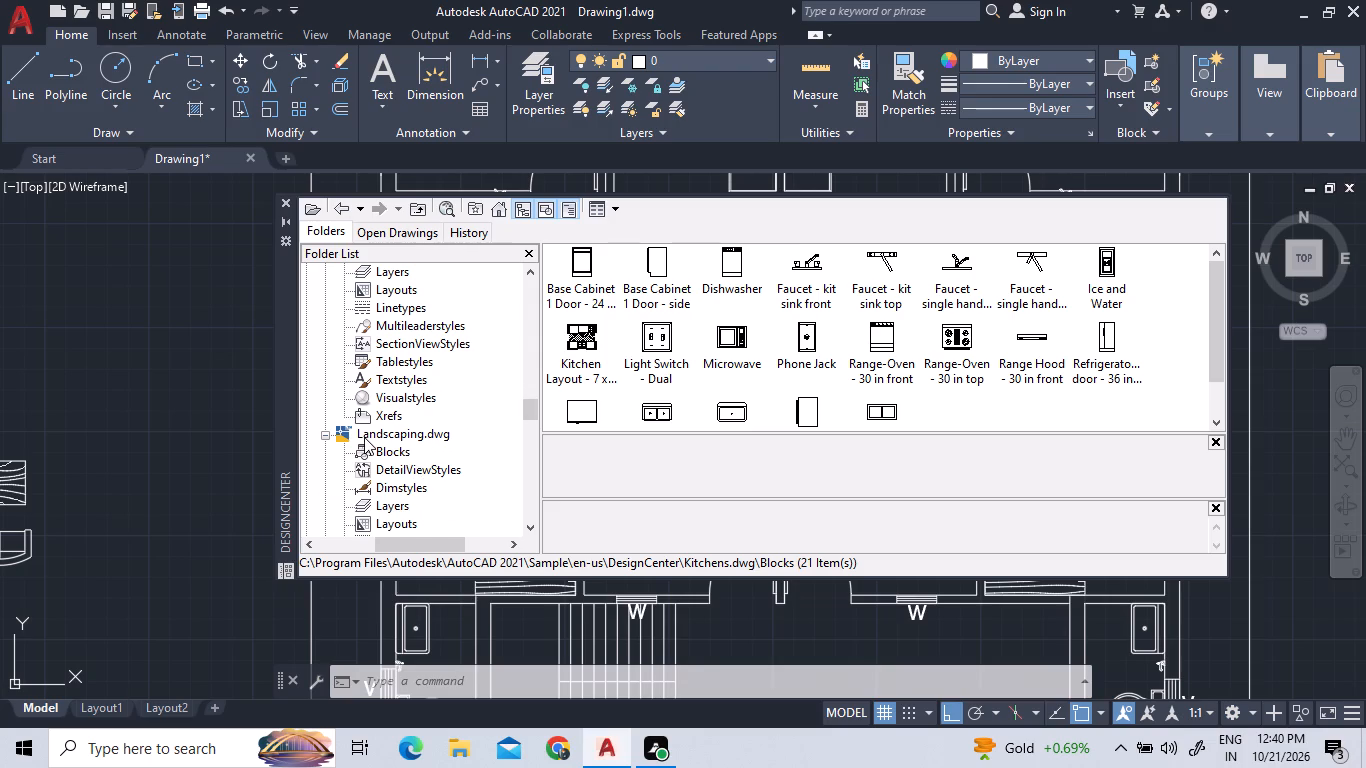
double_click(389, 448)
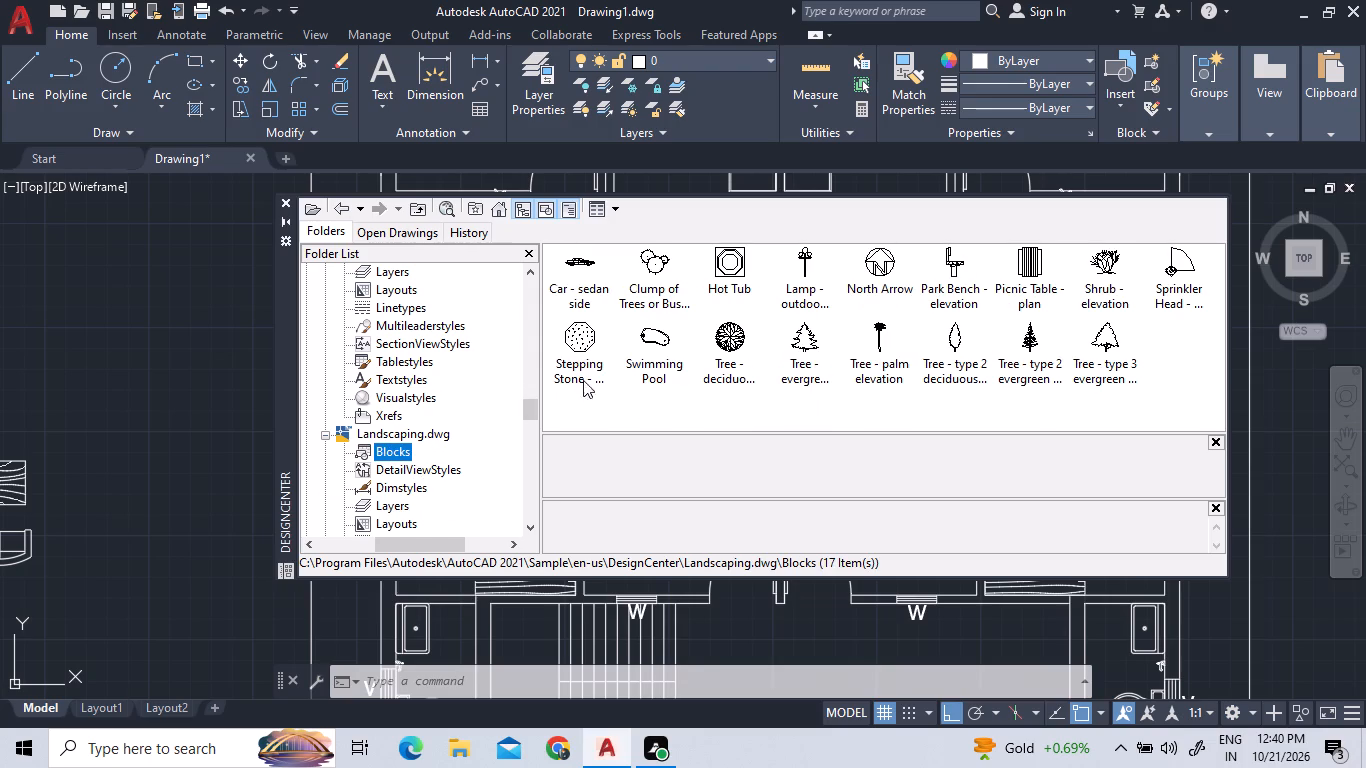
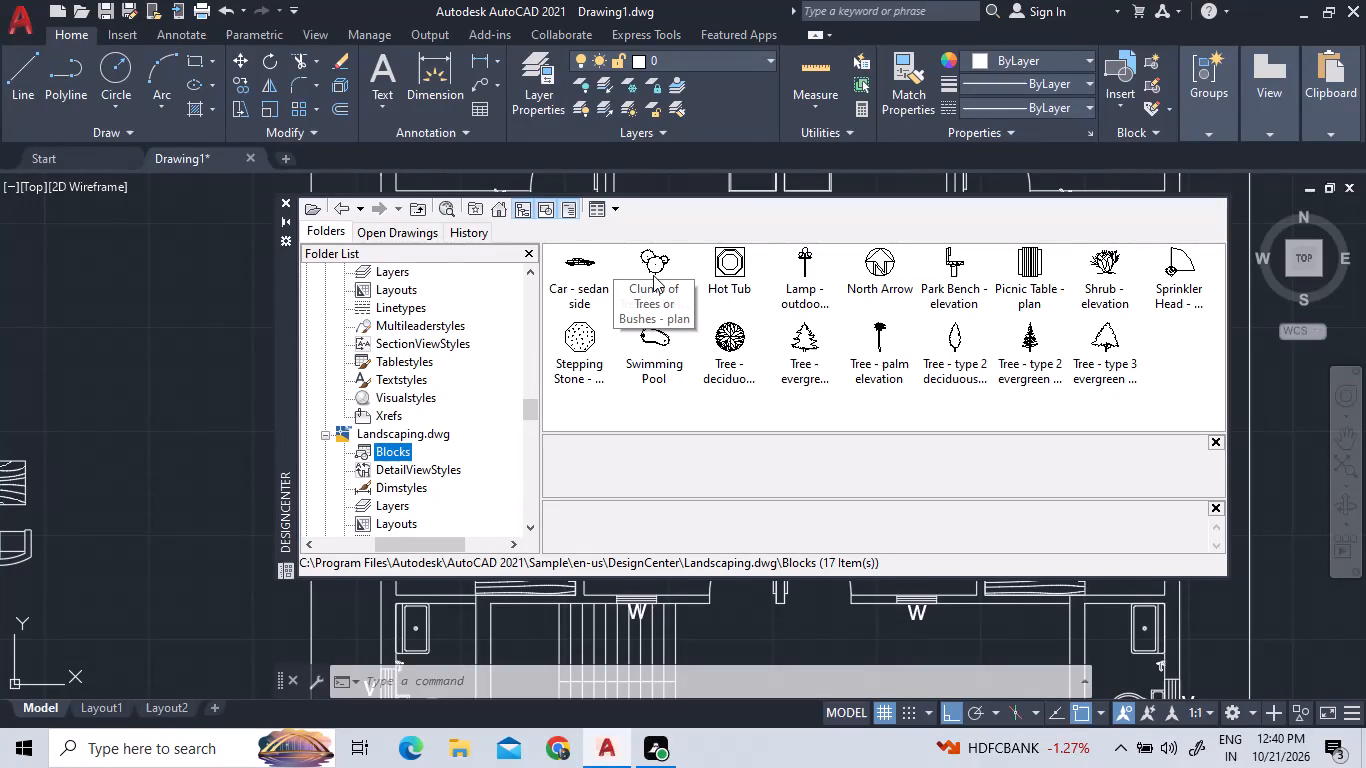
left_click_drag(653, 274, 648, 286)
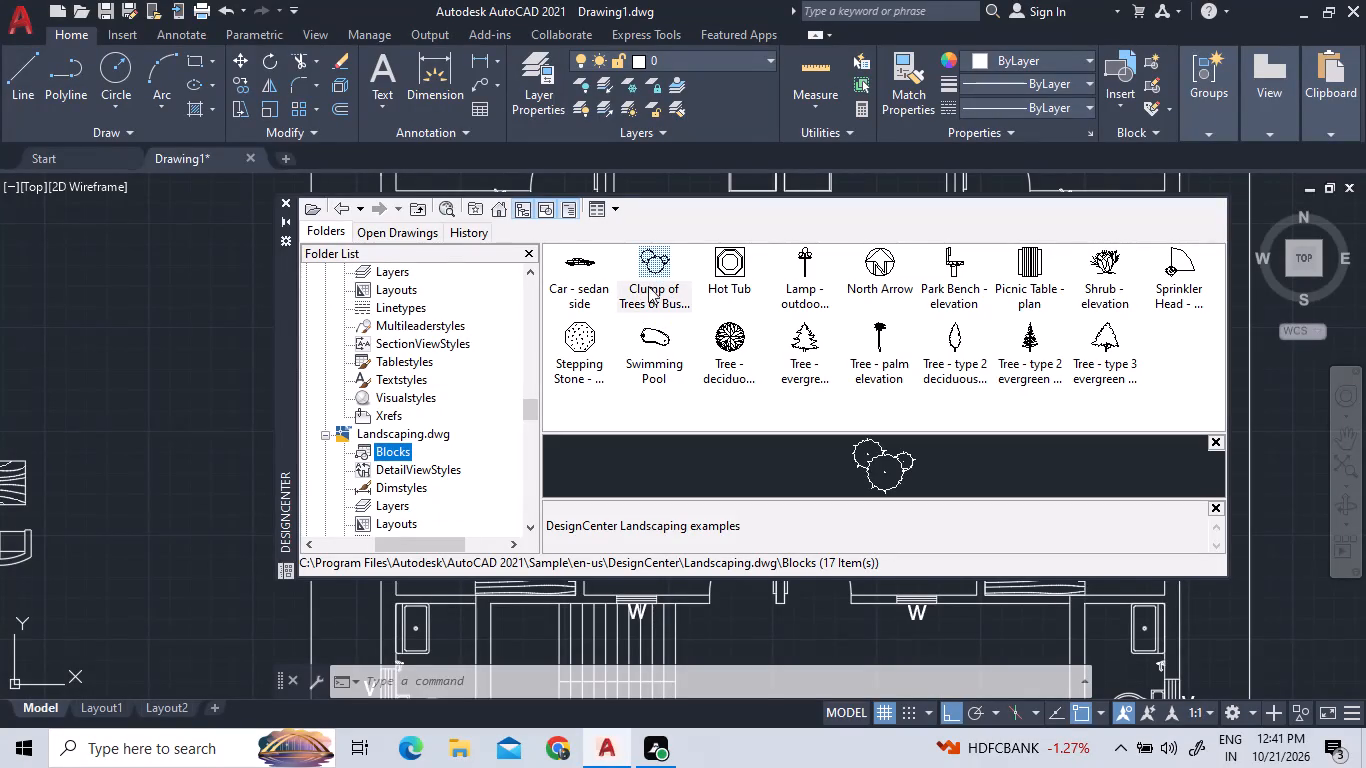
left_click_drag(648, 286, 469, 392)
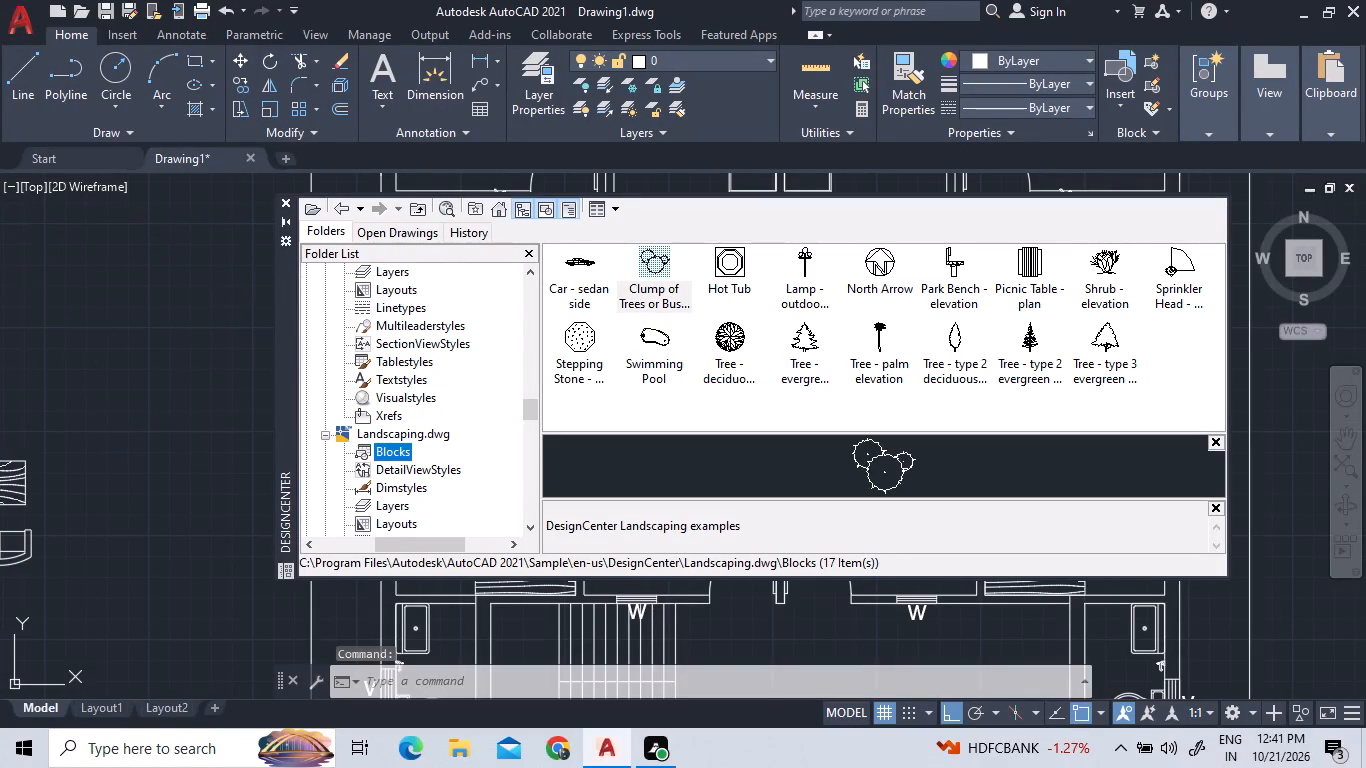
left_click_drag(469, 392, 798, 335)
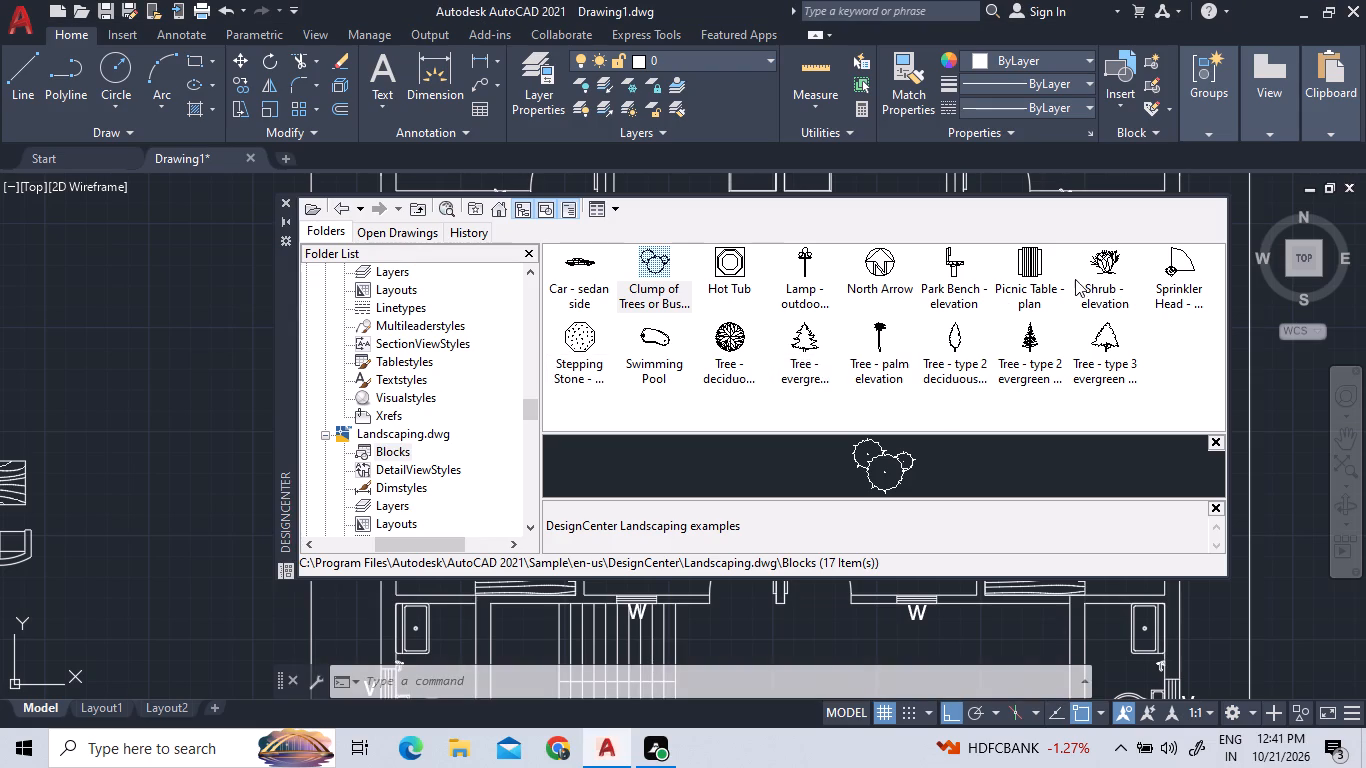
Insert the Shrub - elevation block from Landscaping.dwg in the empty area left of the floor plan and close DesignCenter.
left_click_drag(1109, 274, 410, 398)
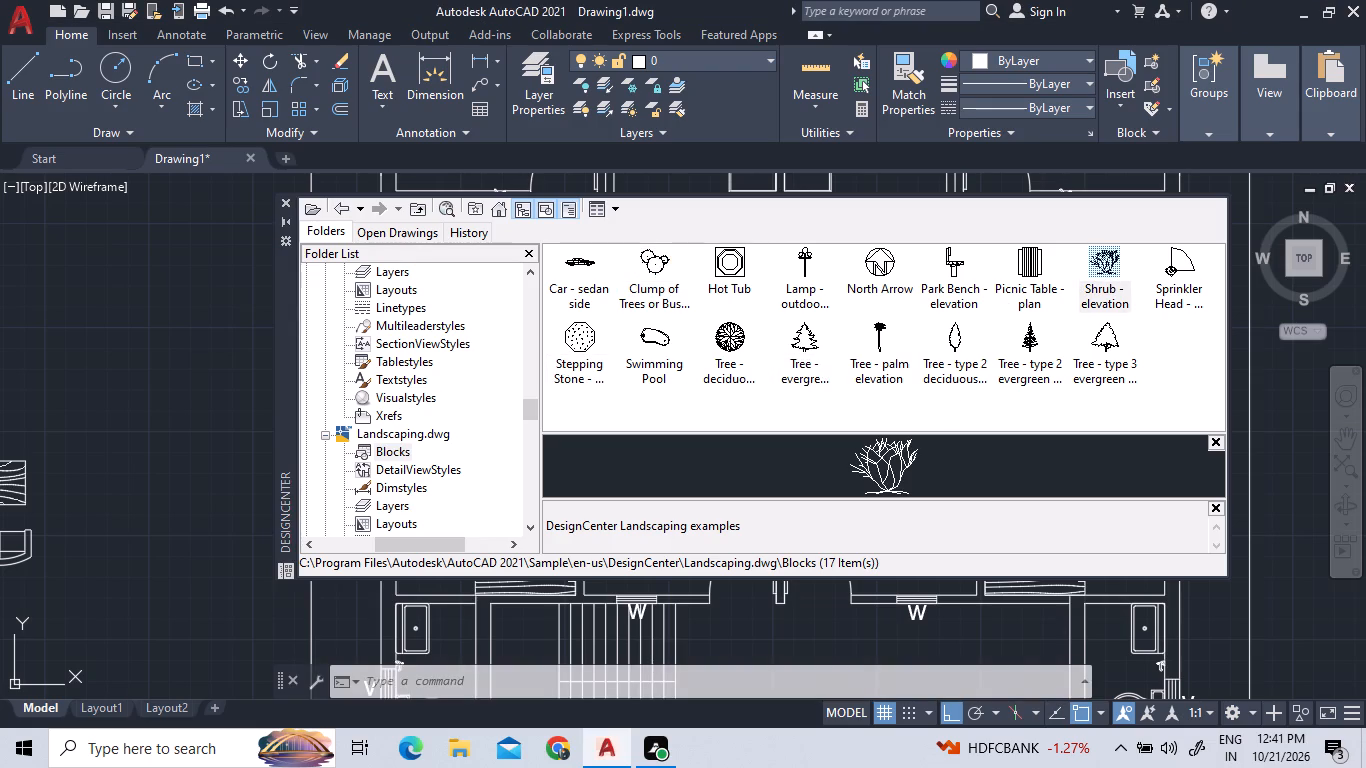
left_click_drag(410, 398, 215, 387)
left_click(175, 369)
left_click(147, 462)
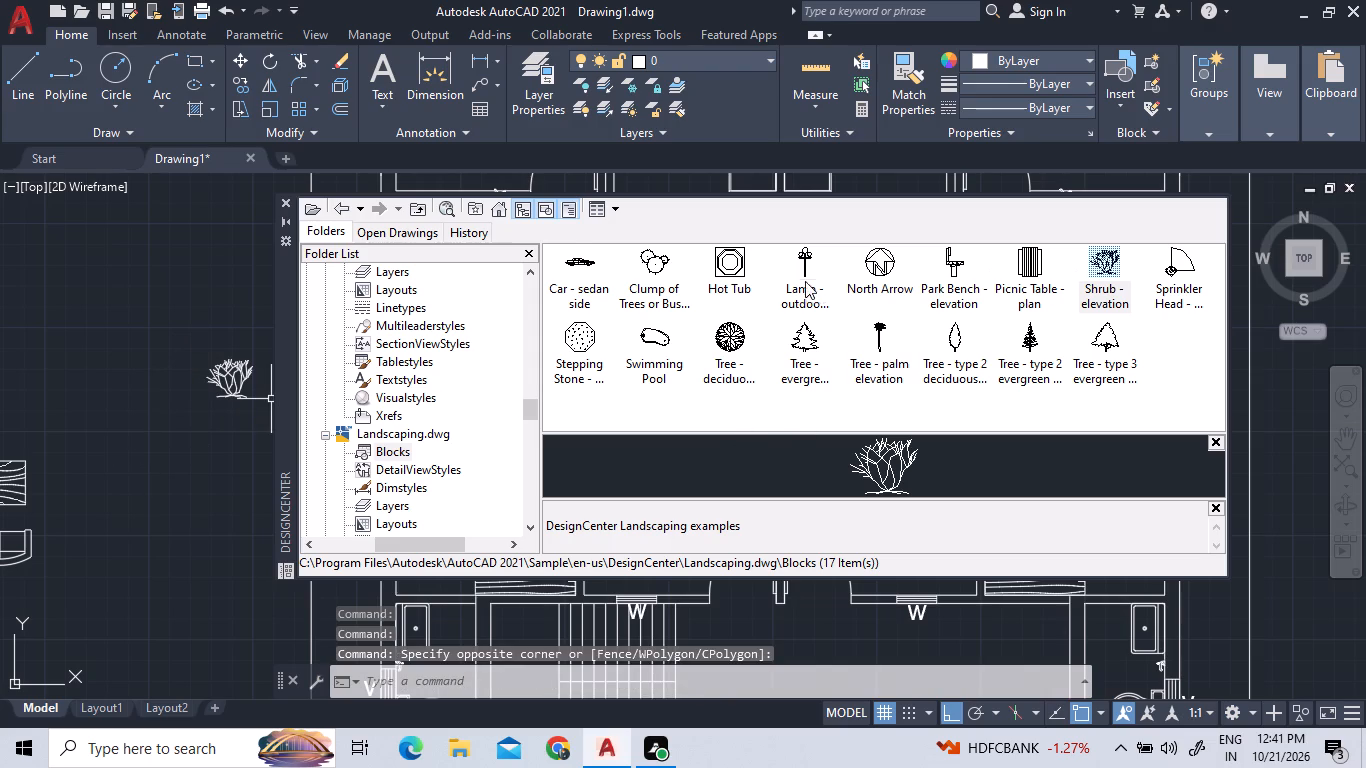
left_click(283, 200)
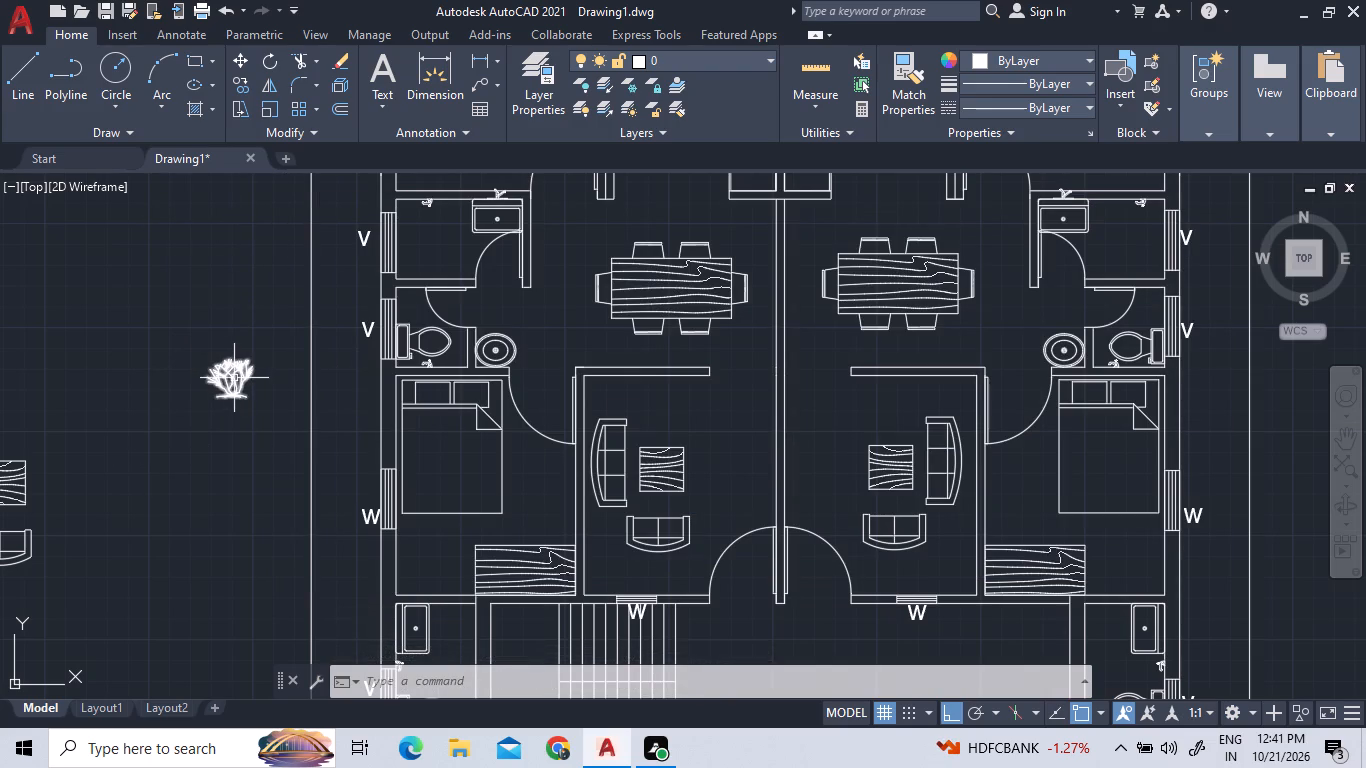
Shift the inserted shrub a short distance straight down beside the floor plan using its insertion grip.
left_click_drag(238, 372, 615, 340)
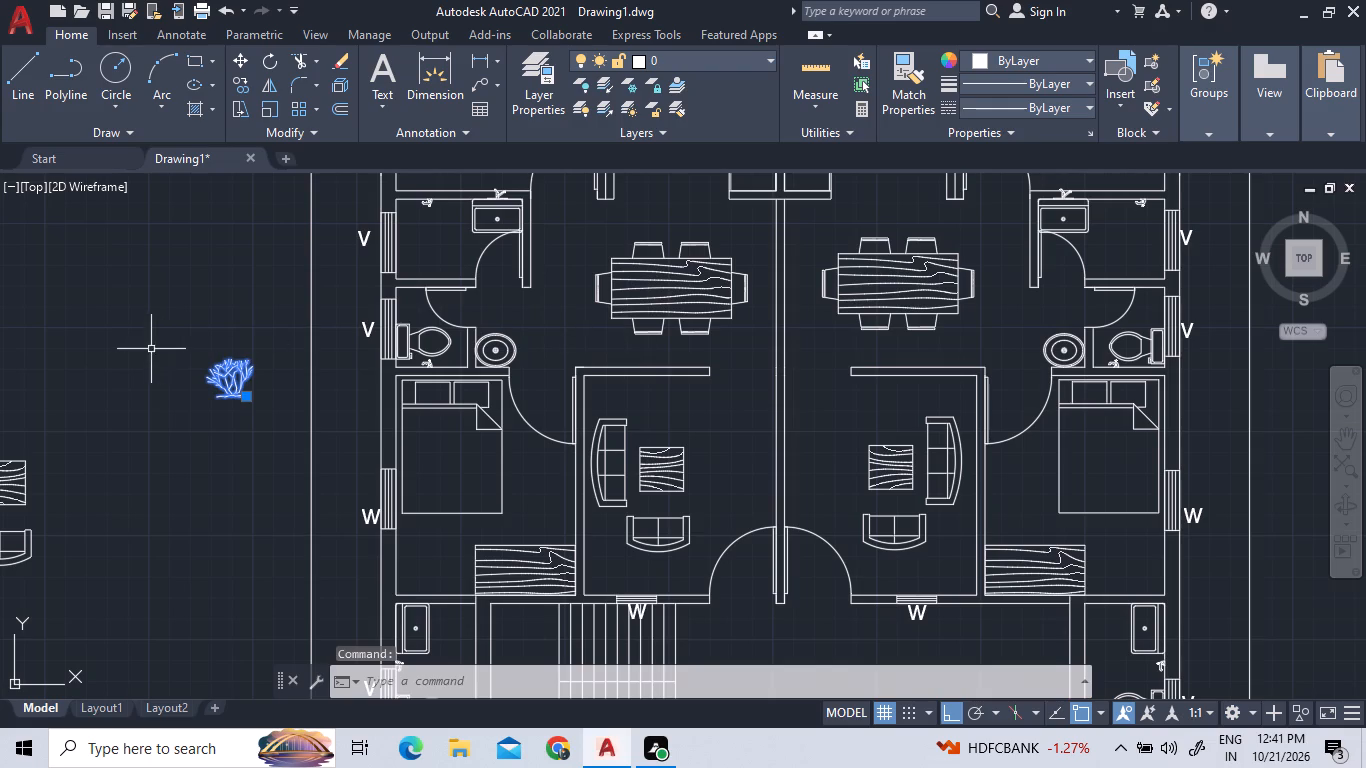
right_click(160, 326)
left_click(103, 357)
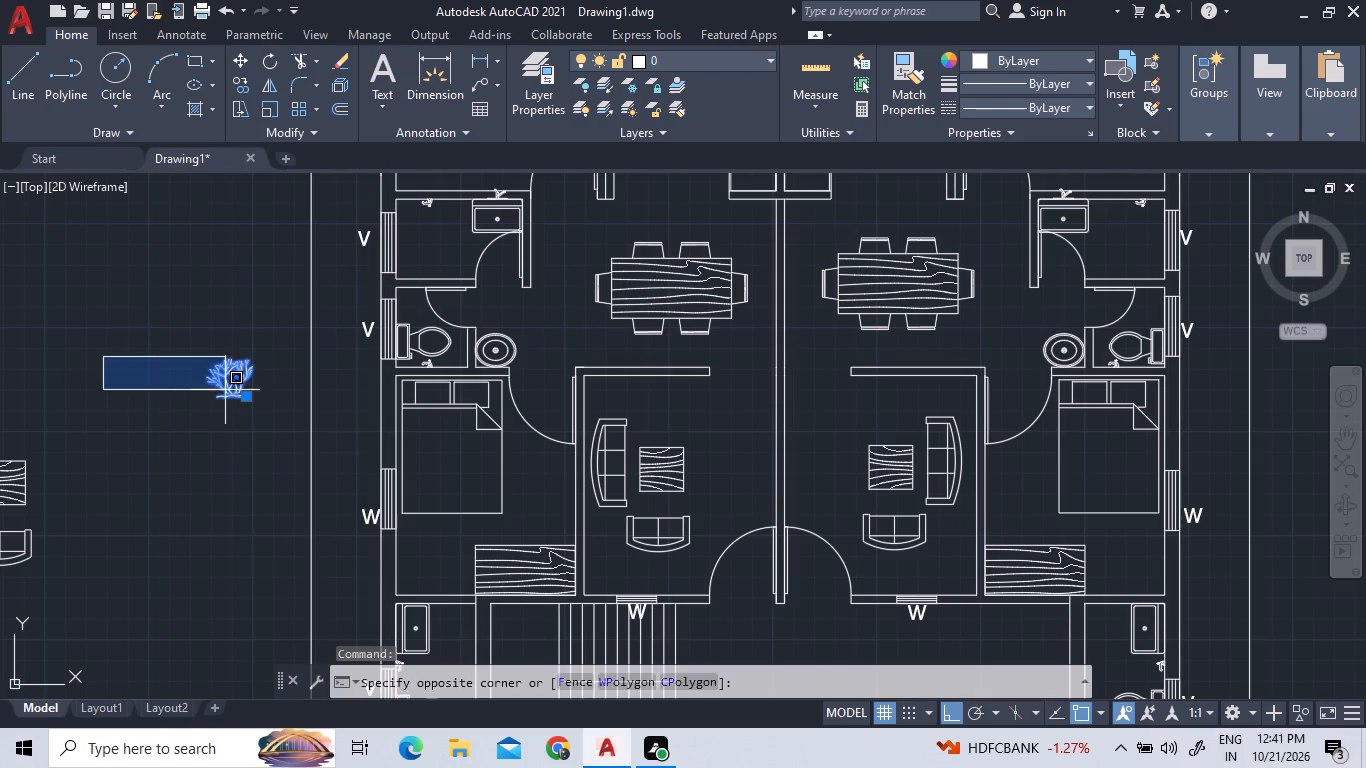
left_click(213, 395)
left_click(241, 397)
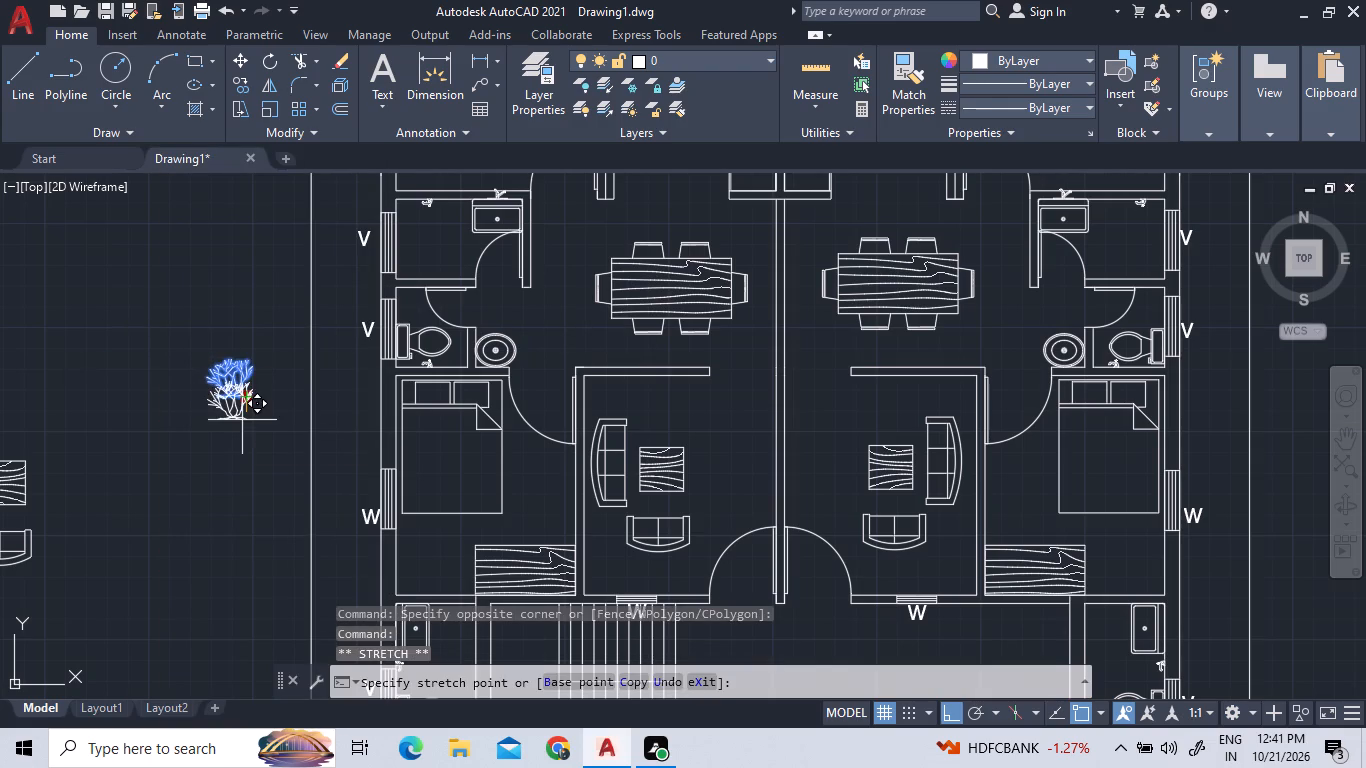
left_click(242, 427)
left_click(242, 421)
Copy the shrub, with Ortho off, into the lower outer corner of the living room in both the left and right units.
right_click(218, 385)
right_click(217, 383)
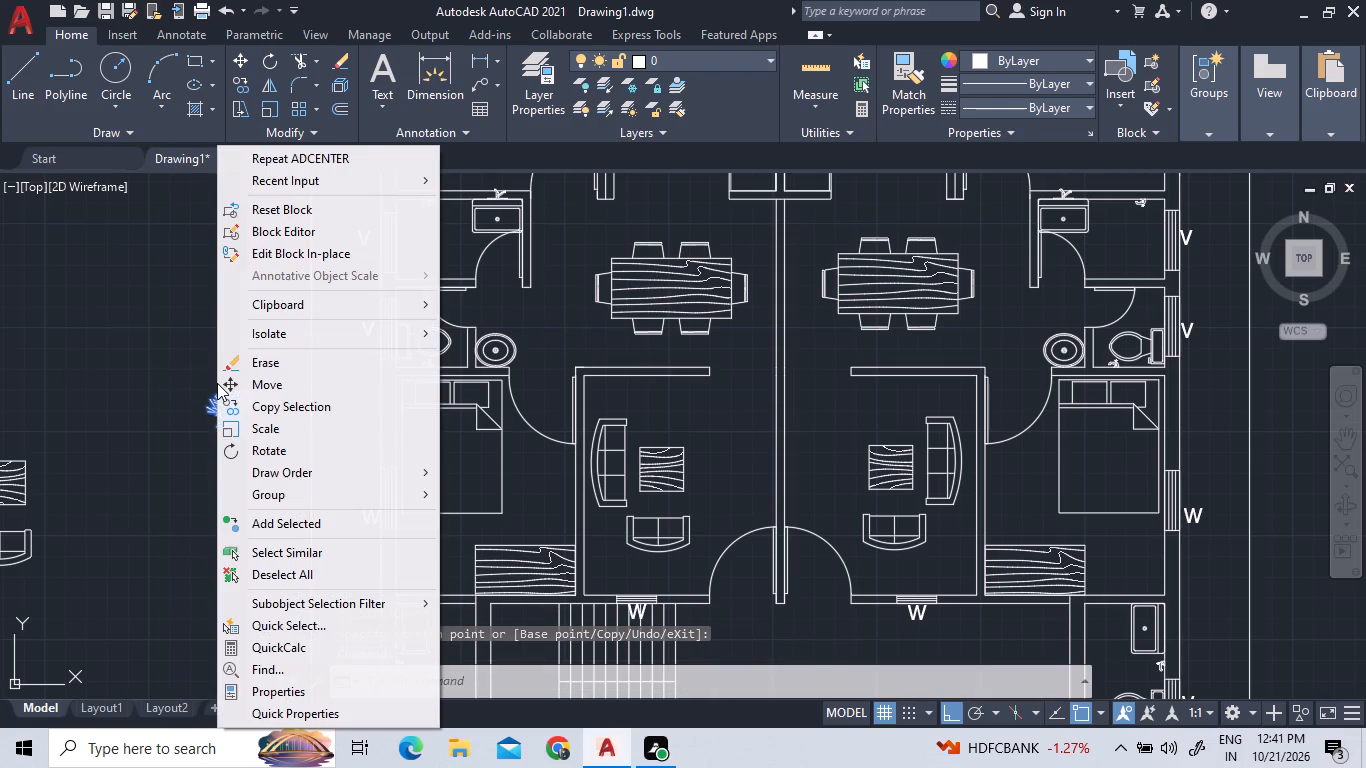
double_click(231, 407)
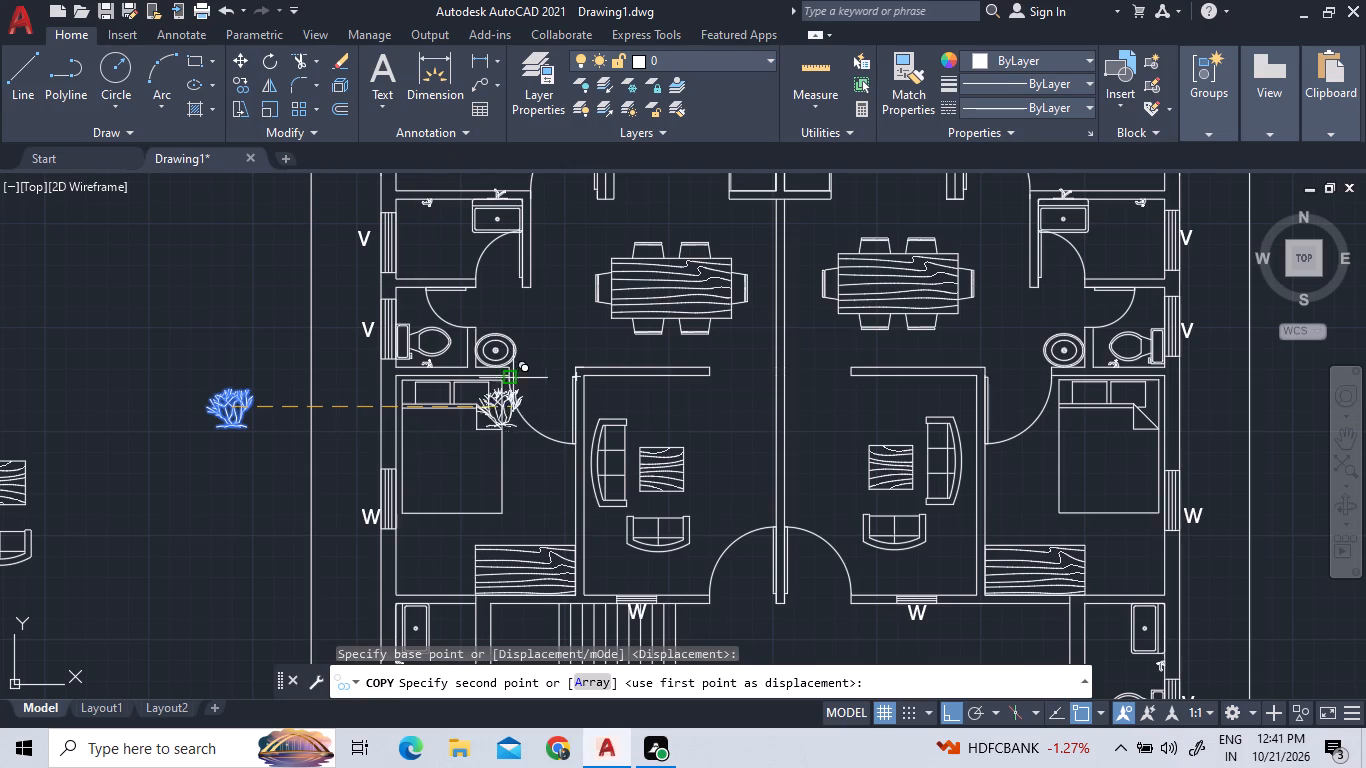
key("F8")
scroll(606, 573, "up", 3)
left_click(613, 562)
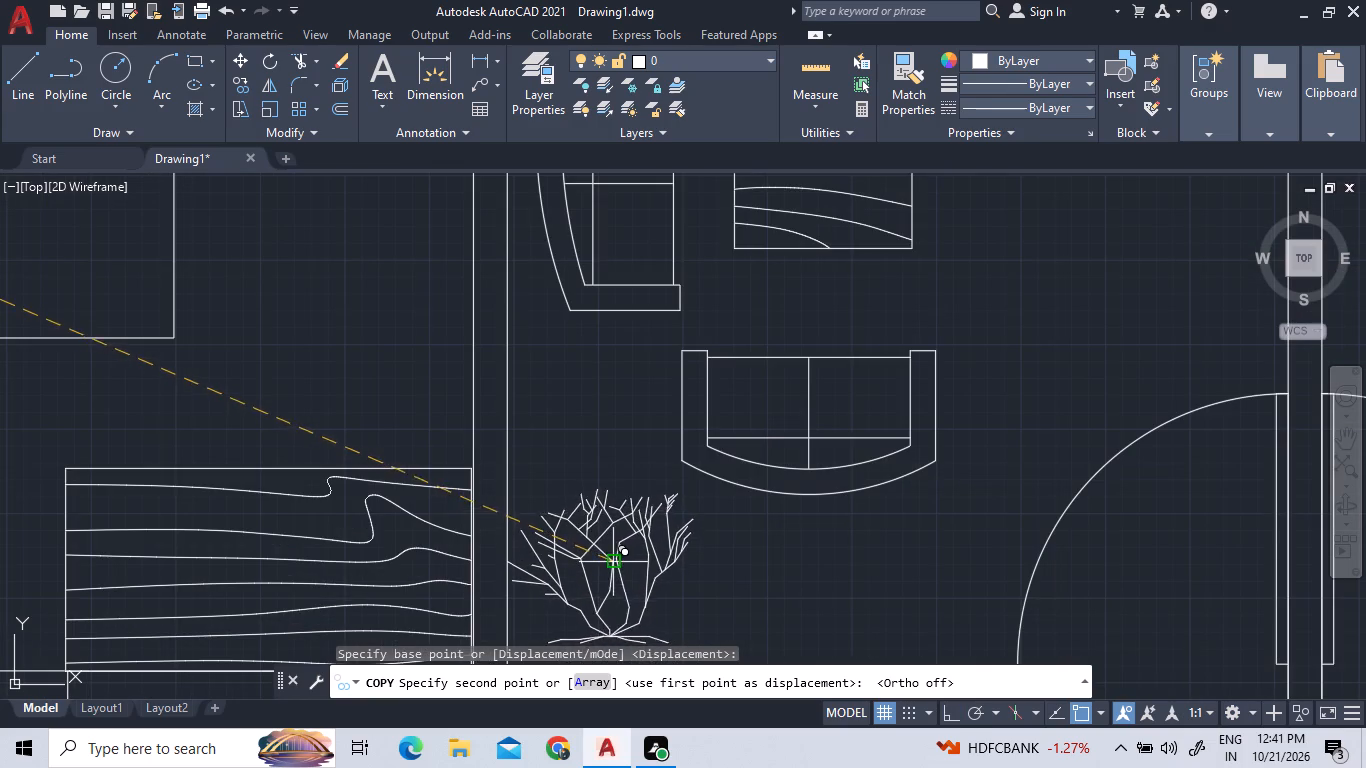
scroll(602, 499, "down", 3)
scroll(944, 505, "up", 2)
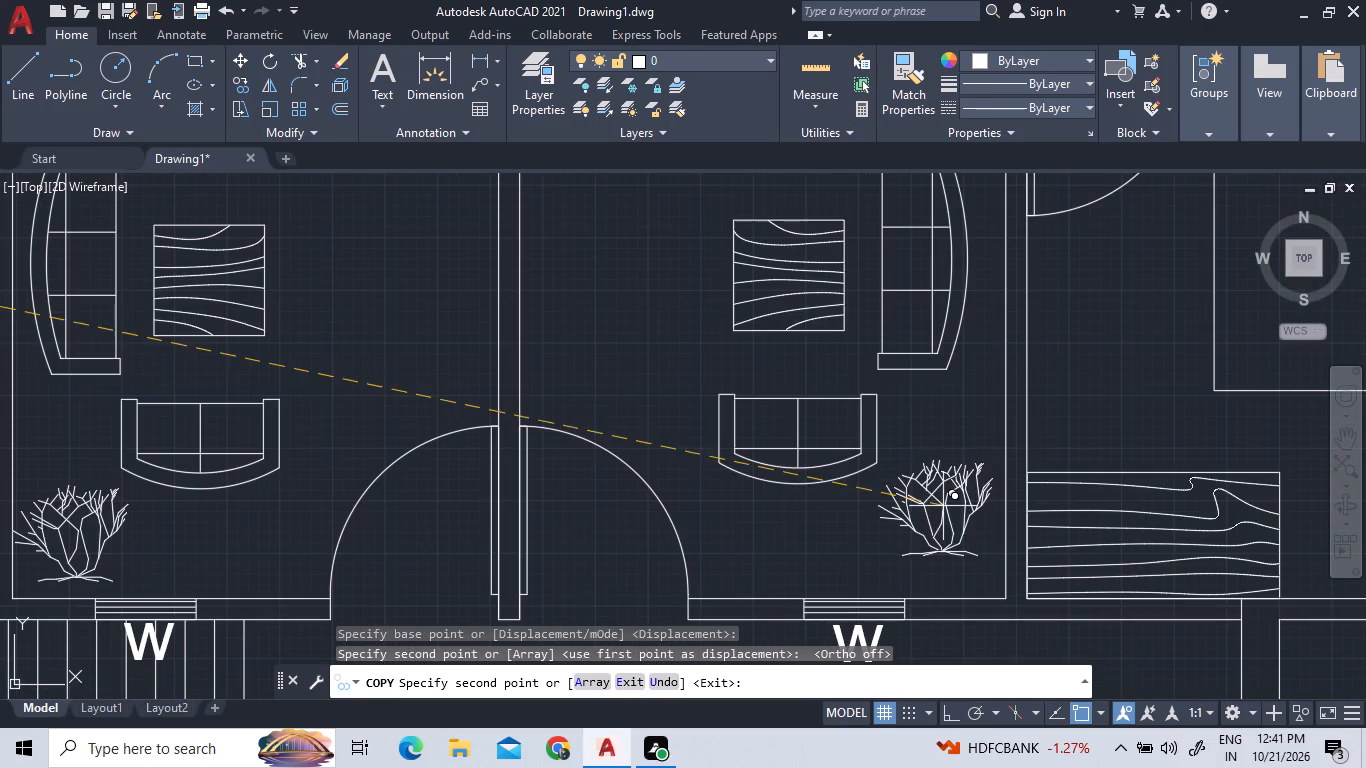
left_click(941, 525)
scroll(906, 553, "down", 1)
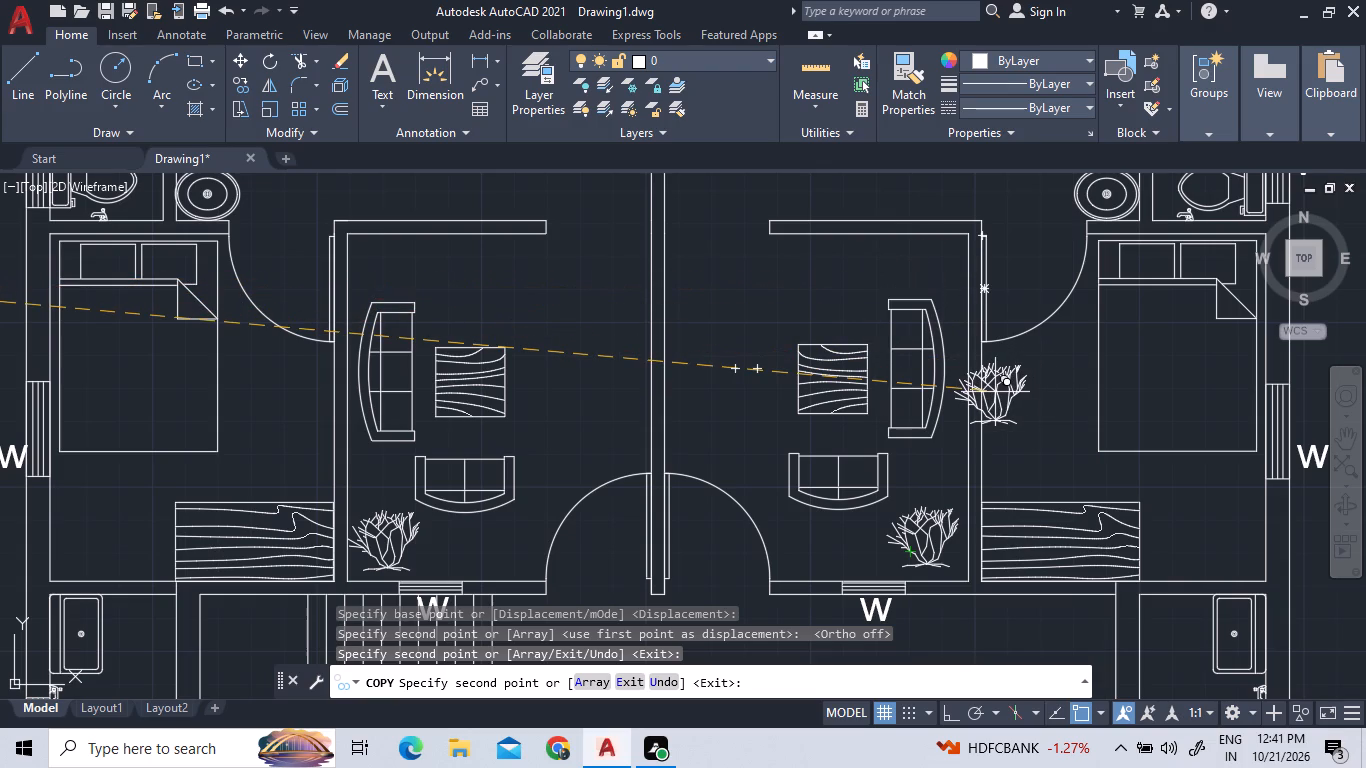
scroll(862, 374, "down", 1)
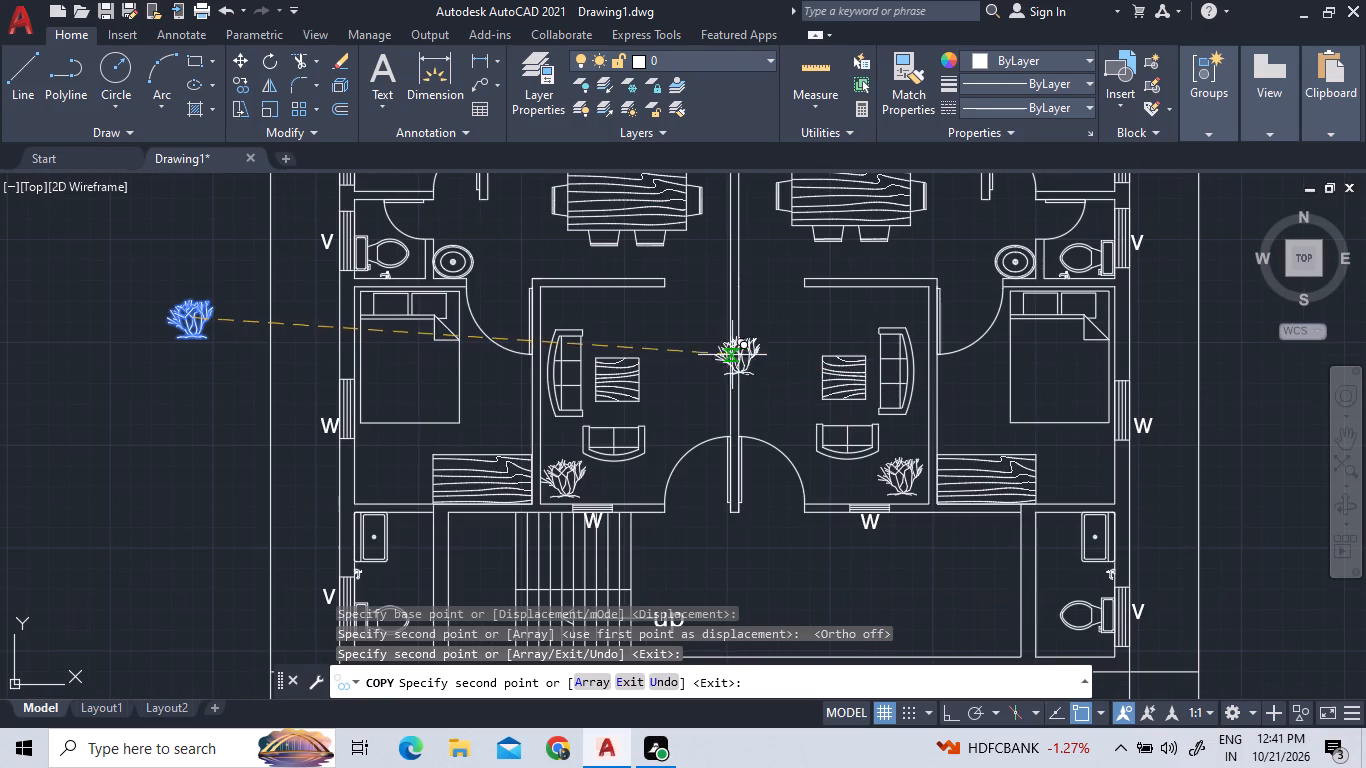
right_click(34, 311)
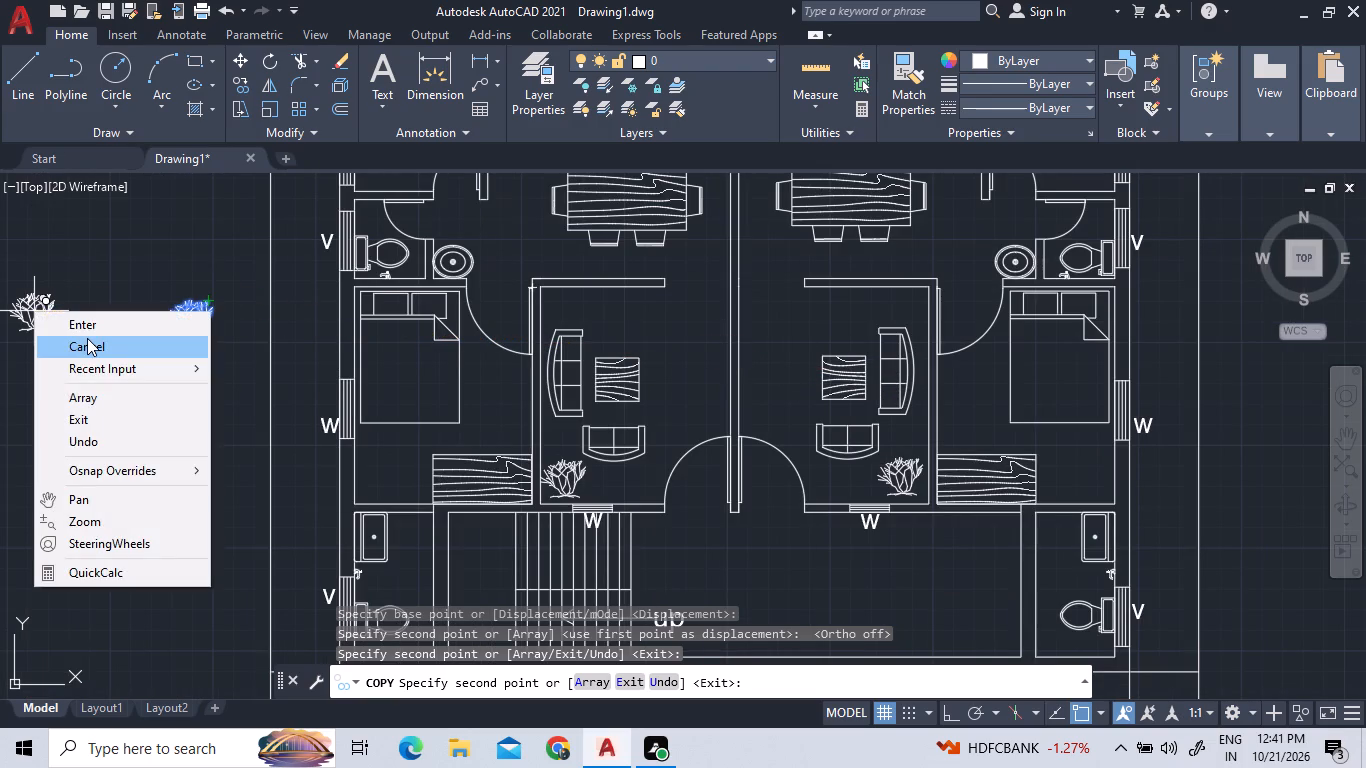
left_click(87, 338)
Draw a long, narrow horizontal rectangle just below the upper wall of the left unit's living room.
scroll(211, 342, "down", 3)
scroll(153, 303, "up", 1)
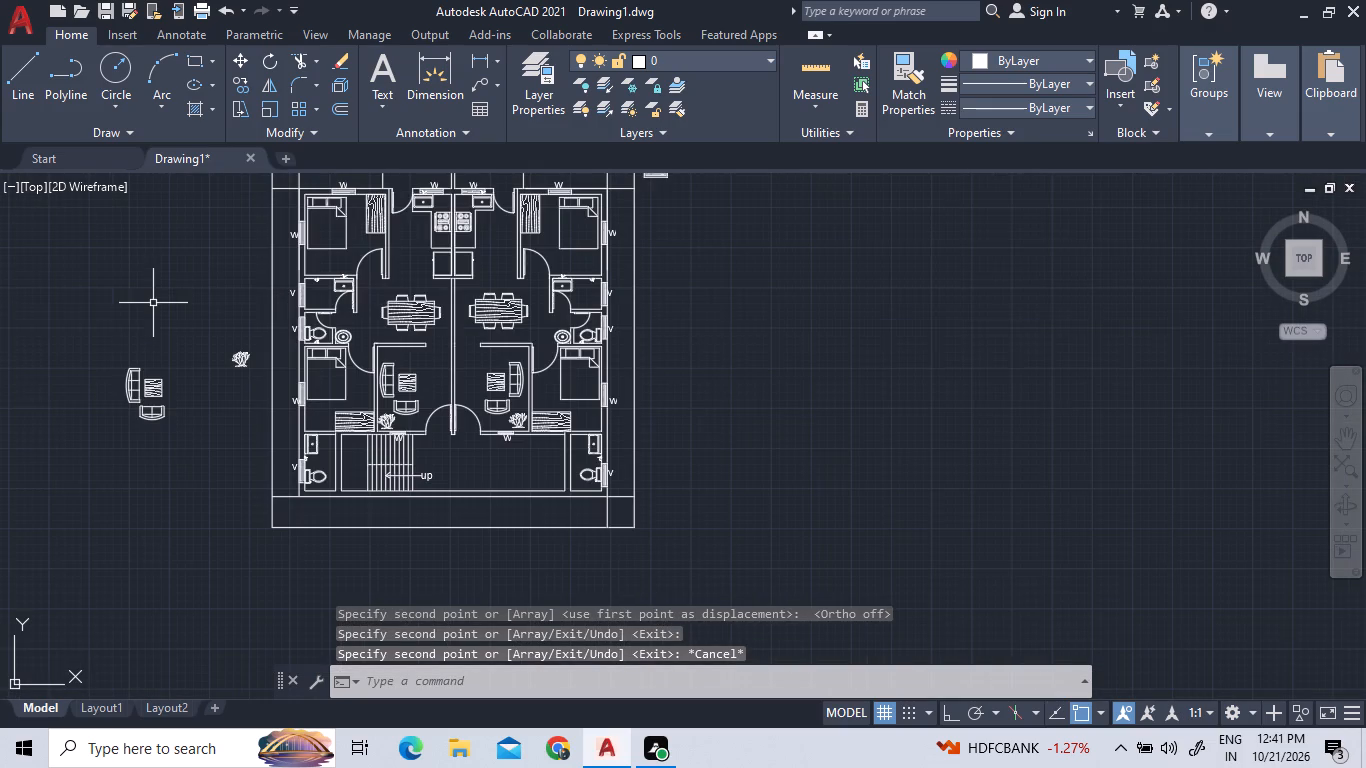
scroll(379, 185, "up", 1)
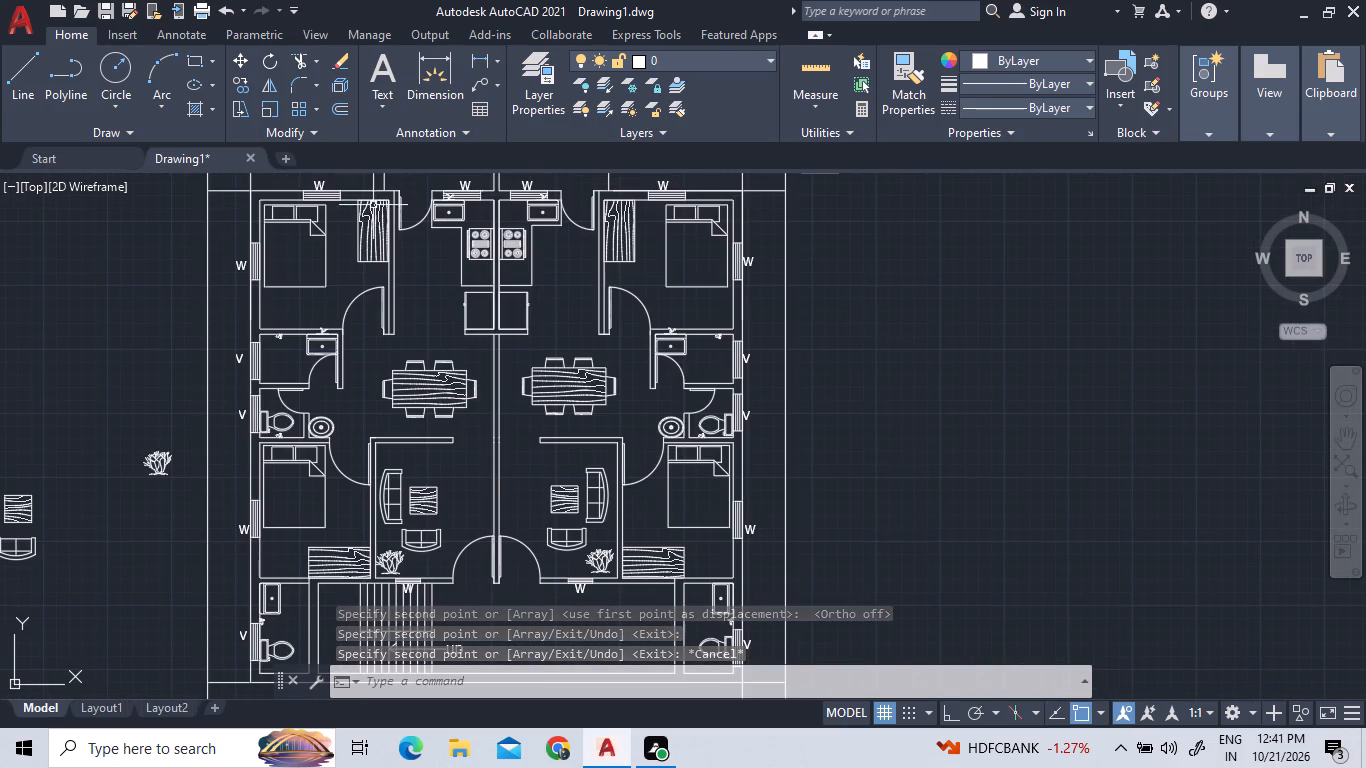
scroll(389, 364, "down", 1)
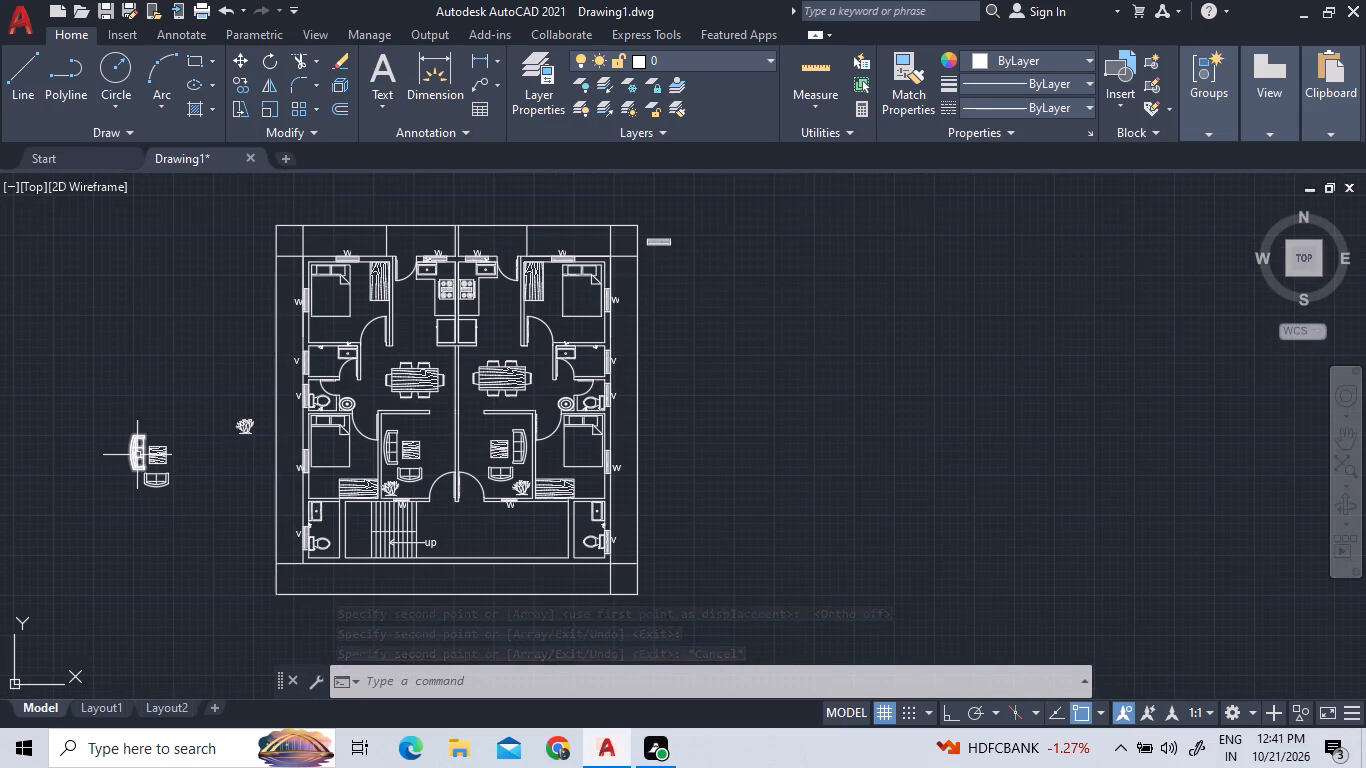
scroll(138, 432, "up", 1)
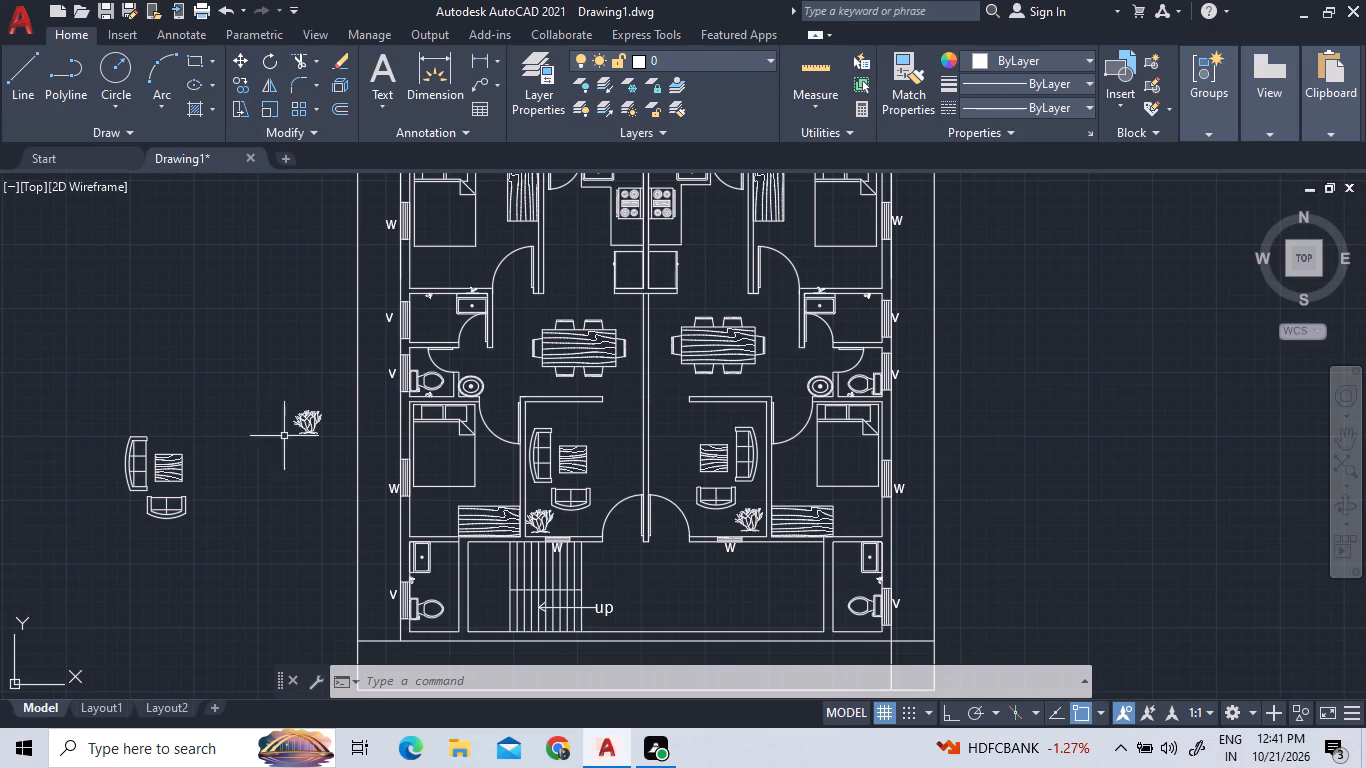
left_click(195, 58)
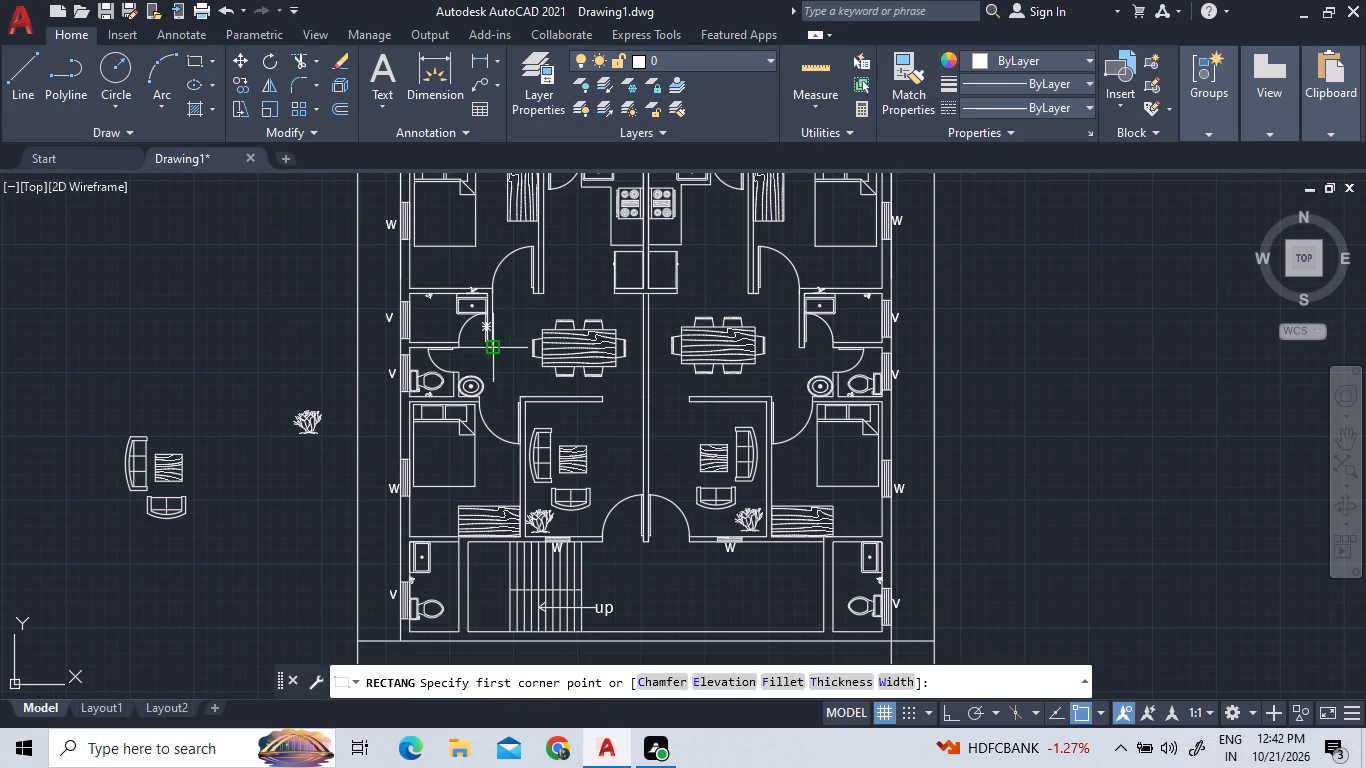
scroll(574, 413, "up", 3)
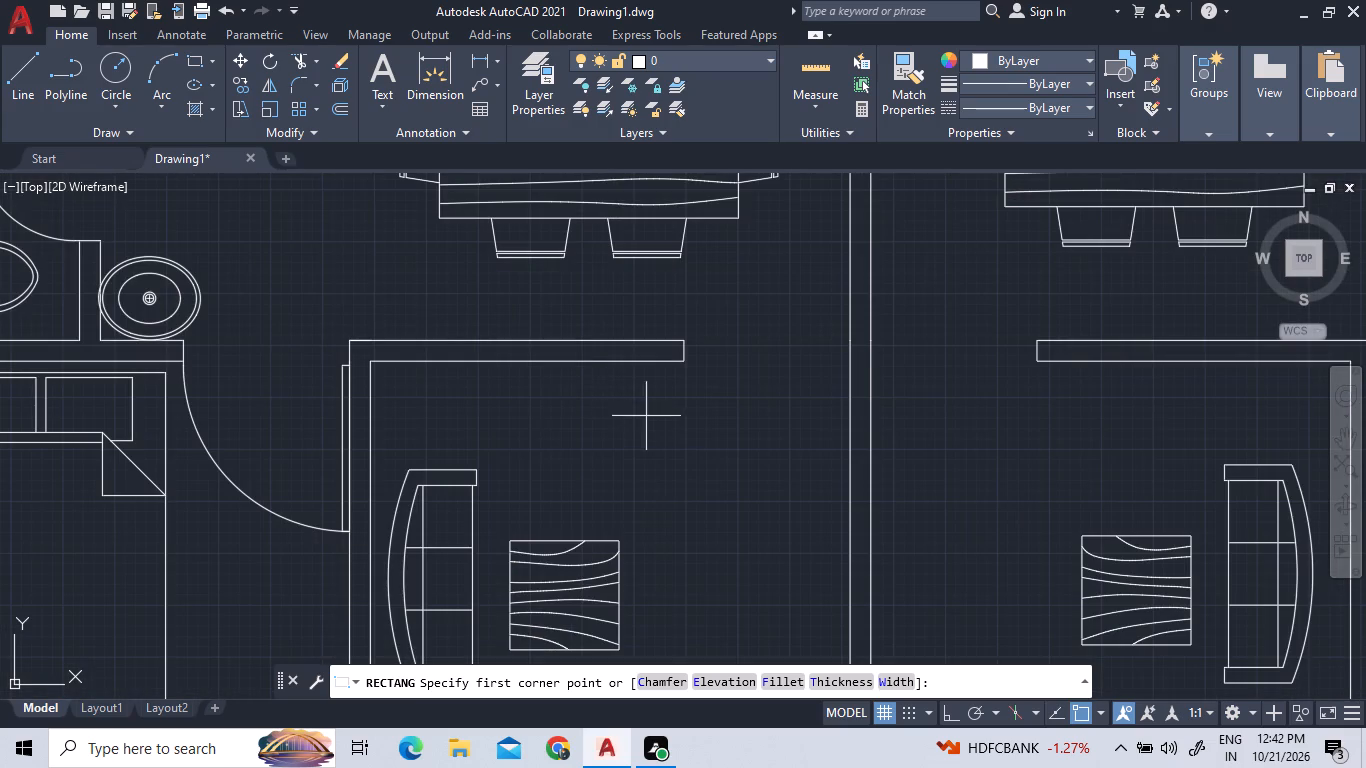
left_click(677, 423)
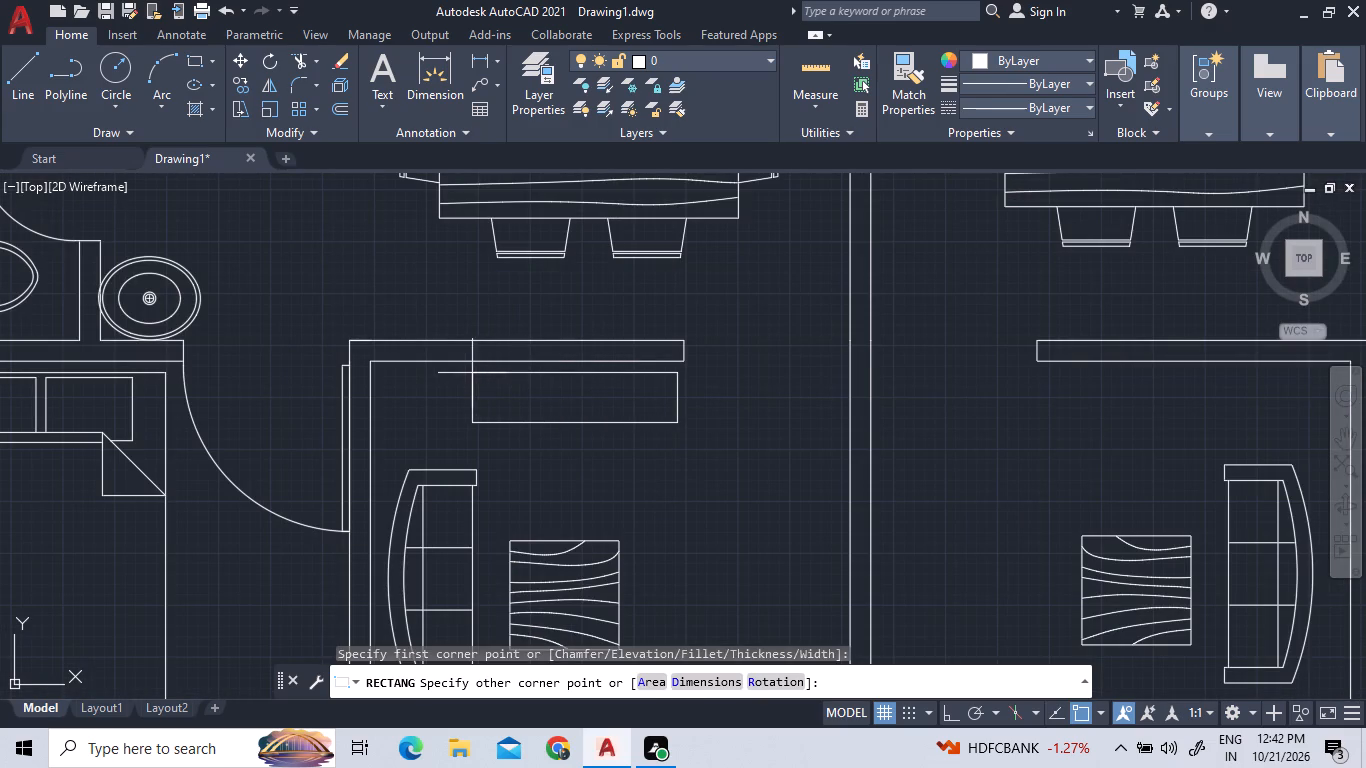
left_click(460, 372)
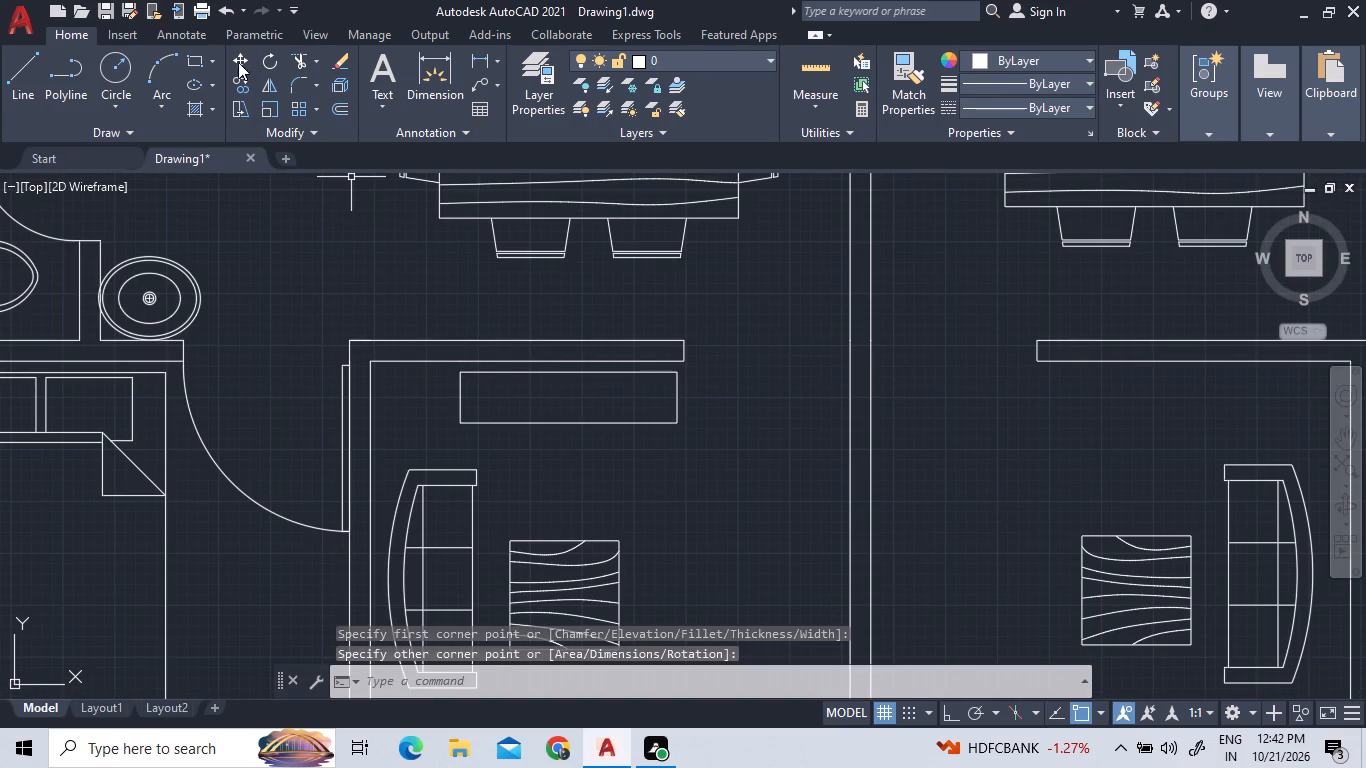
Draw two closely spaced lengthwise lines across the full width of the new rectangle, near its upper edge.
left_click(25, 83)
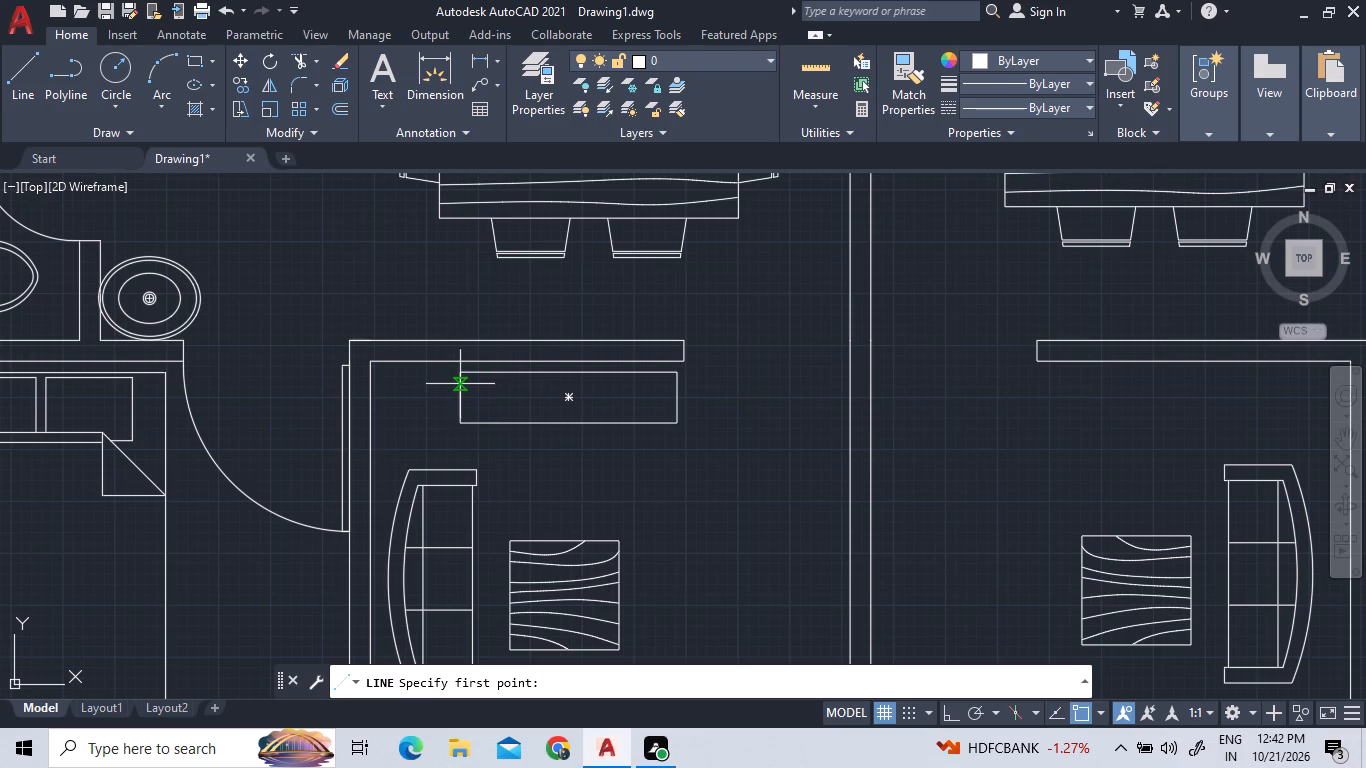
left_click_drag(460, 384, 495, 384)
left_click(674, 383)
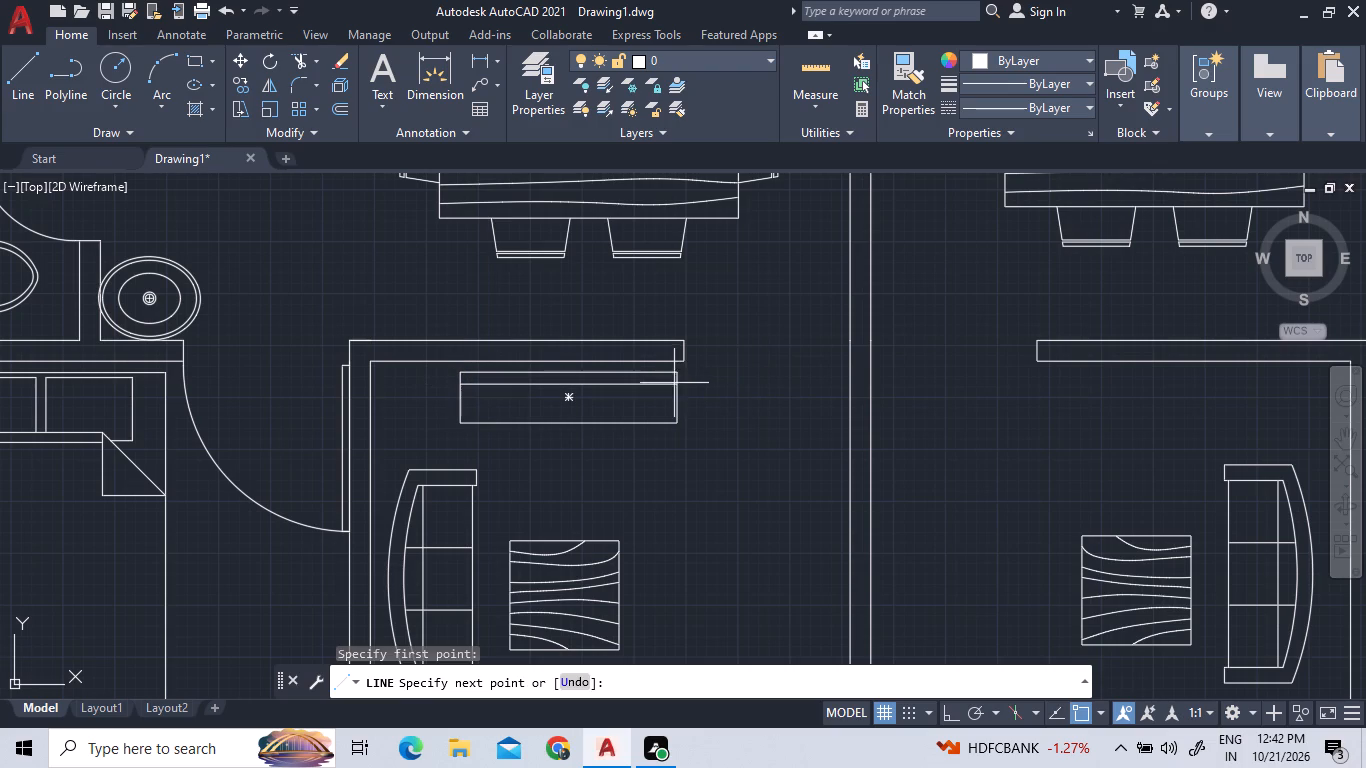
left_click(35, 79)
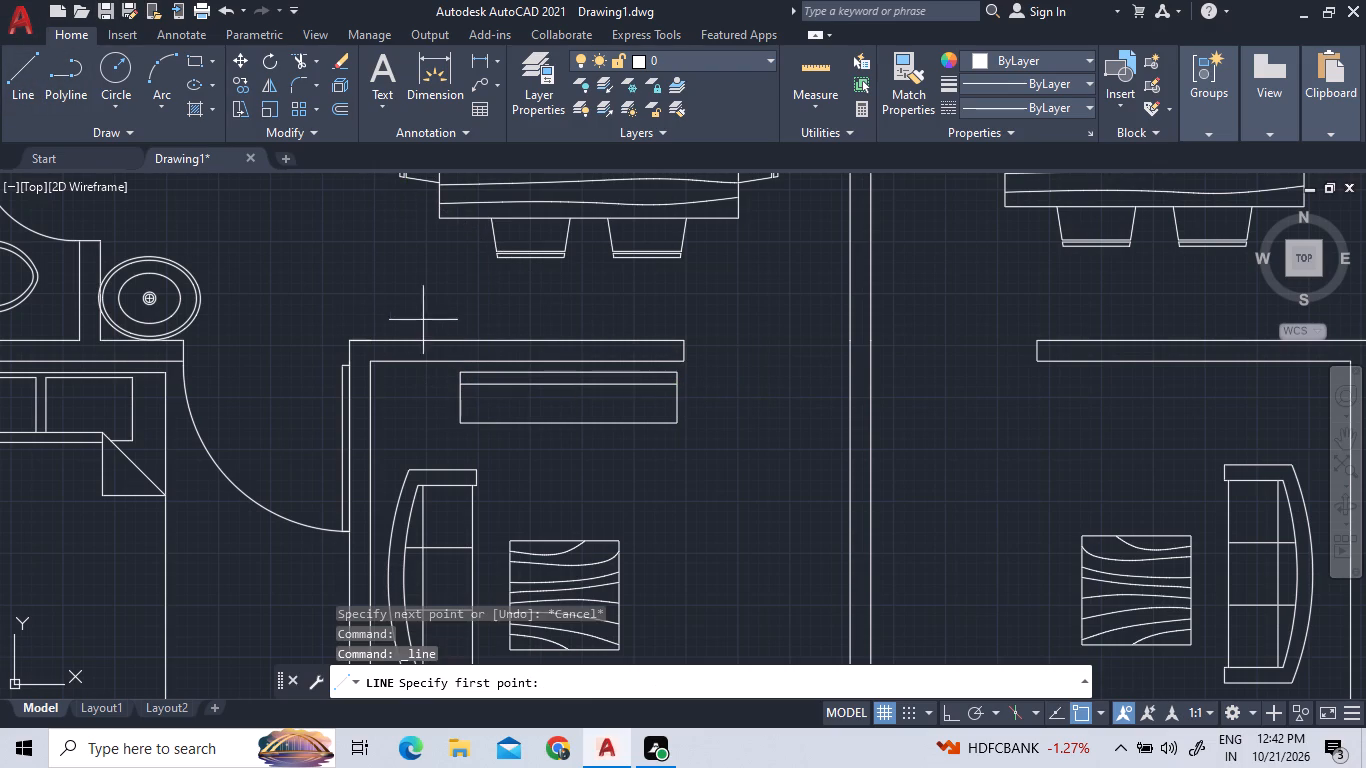
left_click(461, 392)
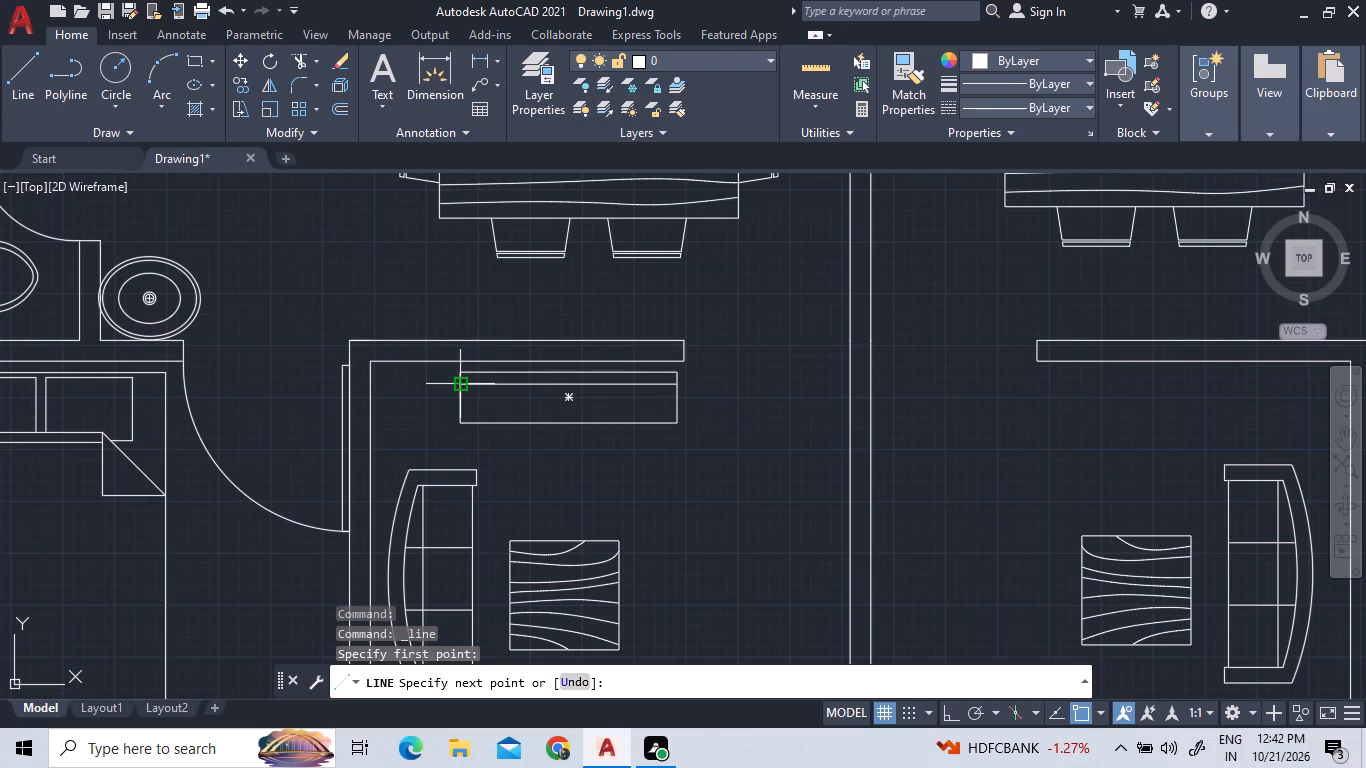
scroll(463, 383, "up", 4)
left_click(26, 91)
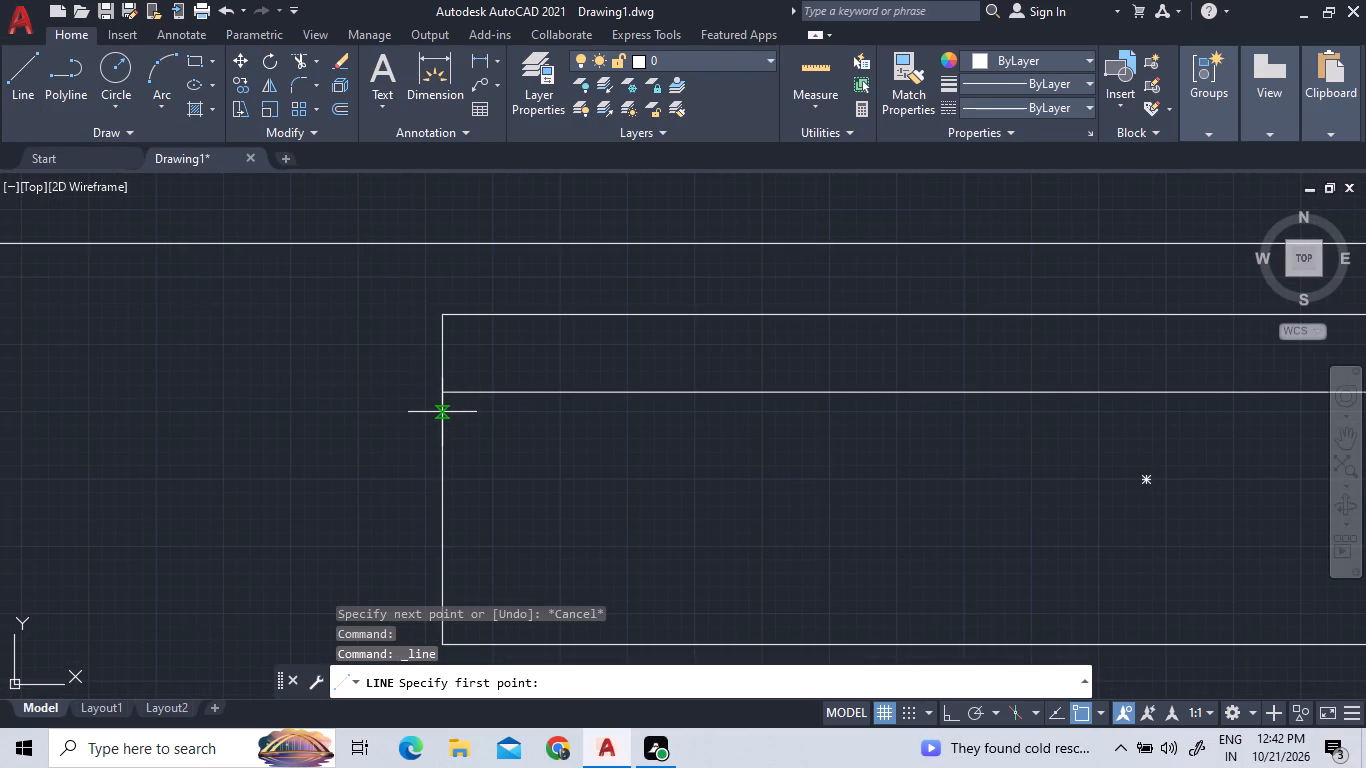
left_click_drag(444, 407, 467, 413)
scroll(739, 404, "down", 2)
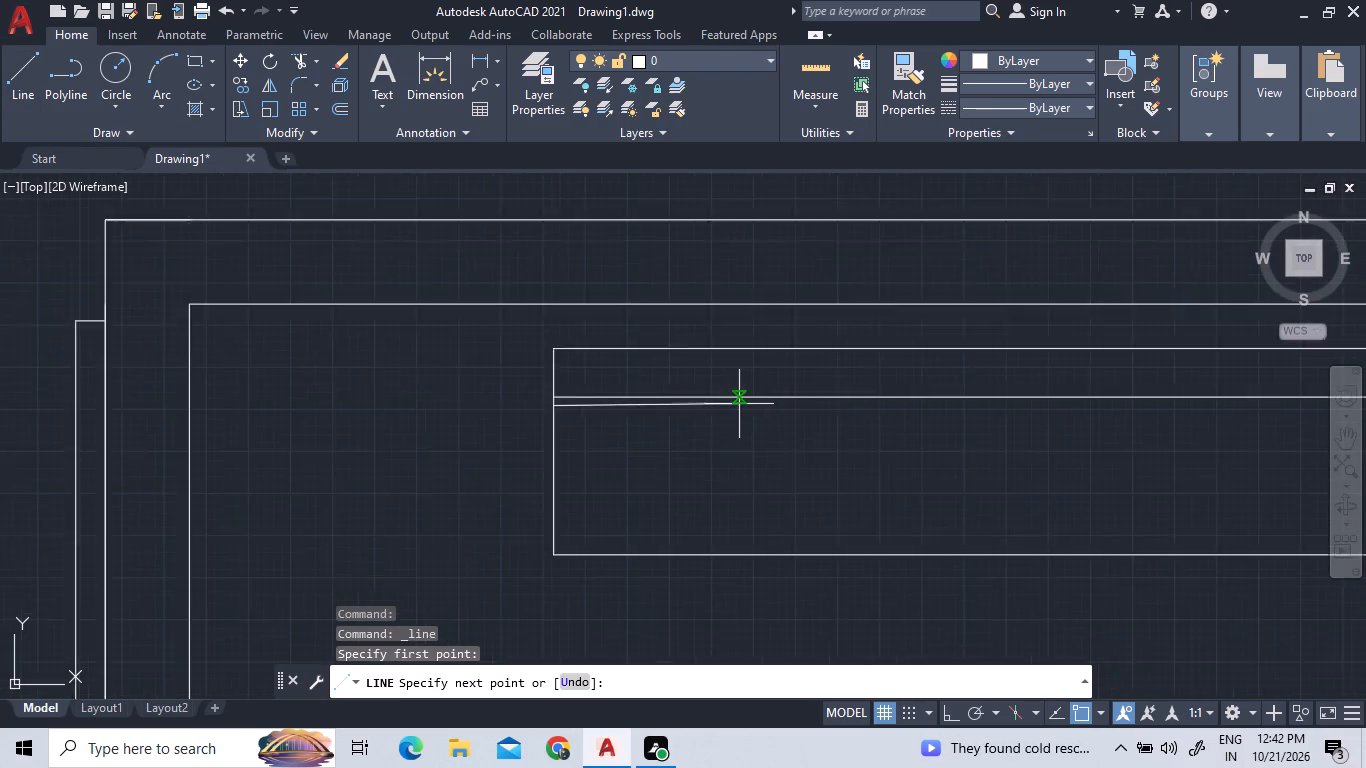
scroll(739, 404, "down", 1)
scroll(1015, 410, "up", 1)
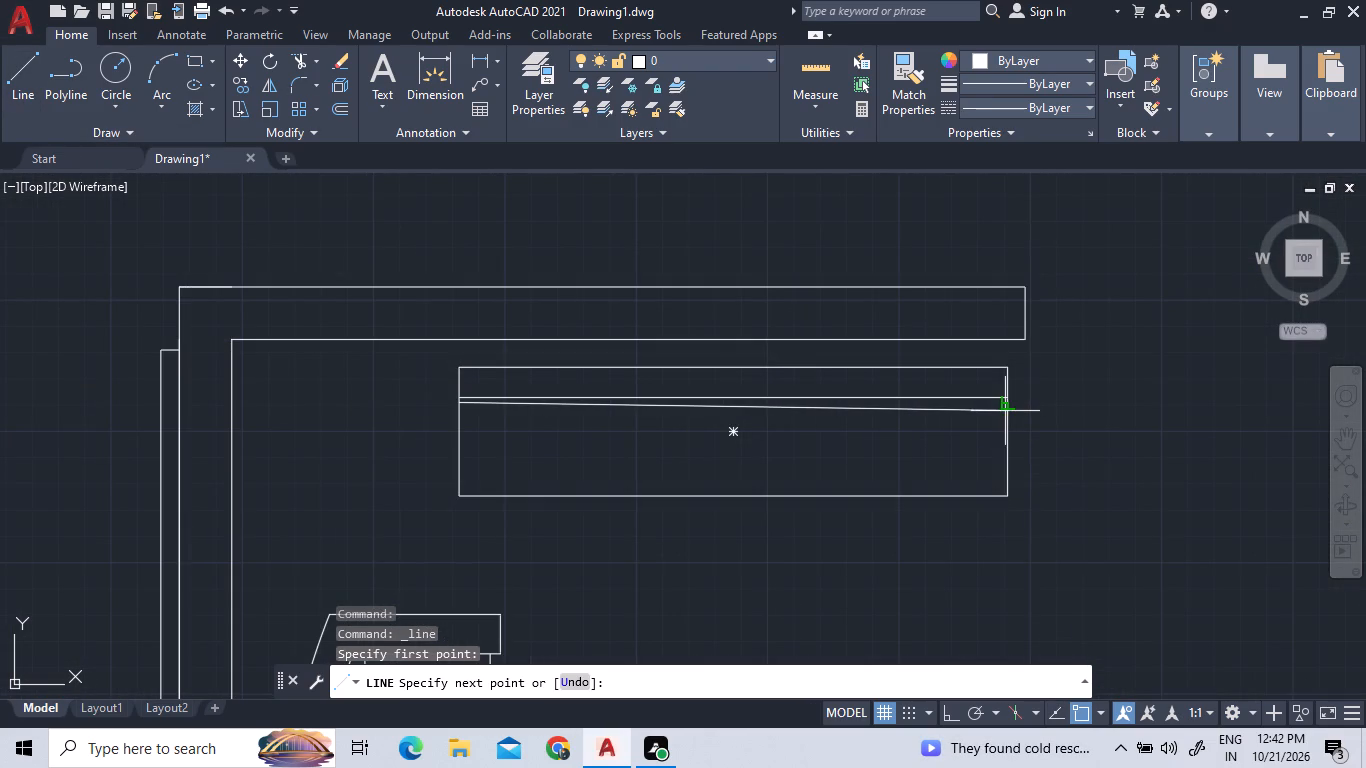
left_click(1003, 409)
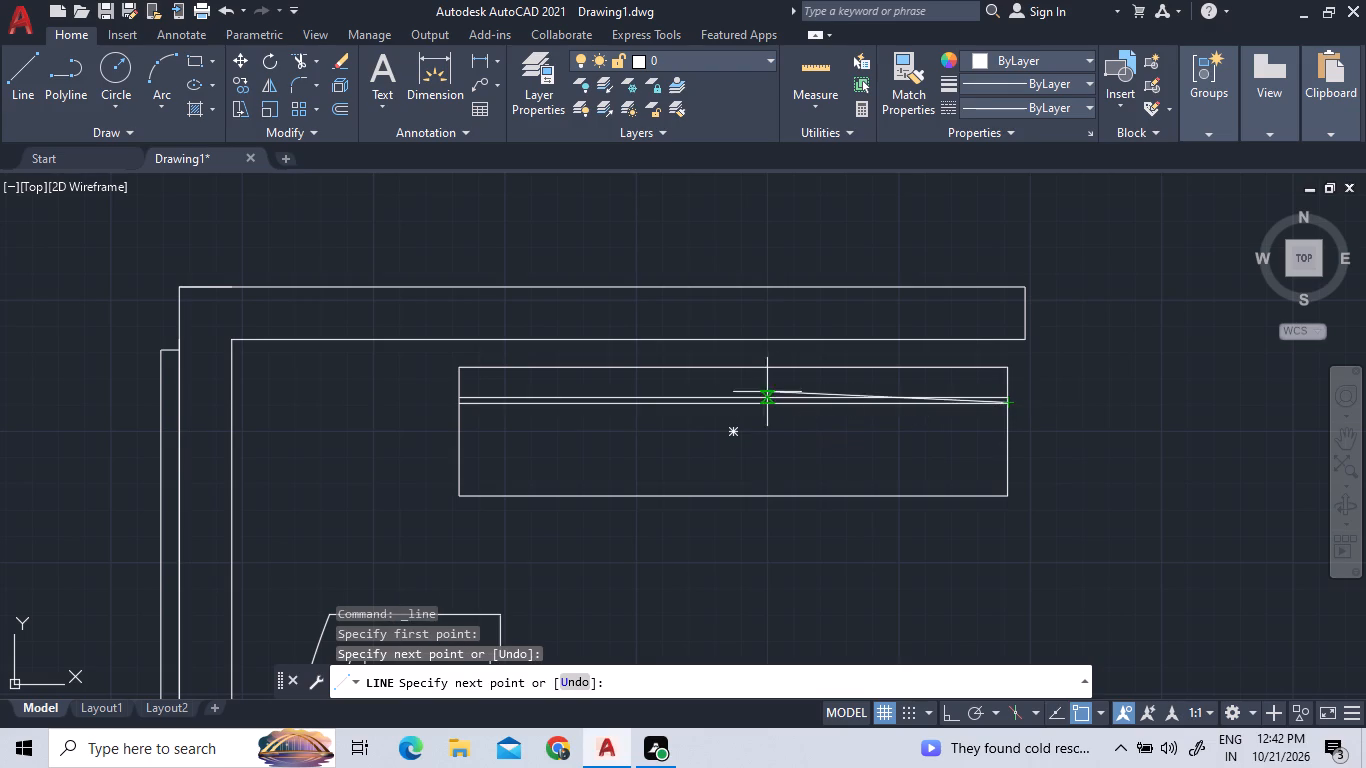
right_click(856, 399)
left_click(866, 408)
Copy the drawn rectangular unit with its lengthwise lines to just below the upper wall of the right unit's living room.
scroll(820, 410, "down", 1)
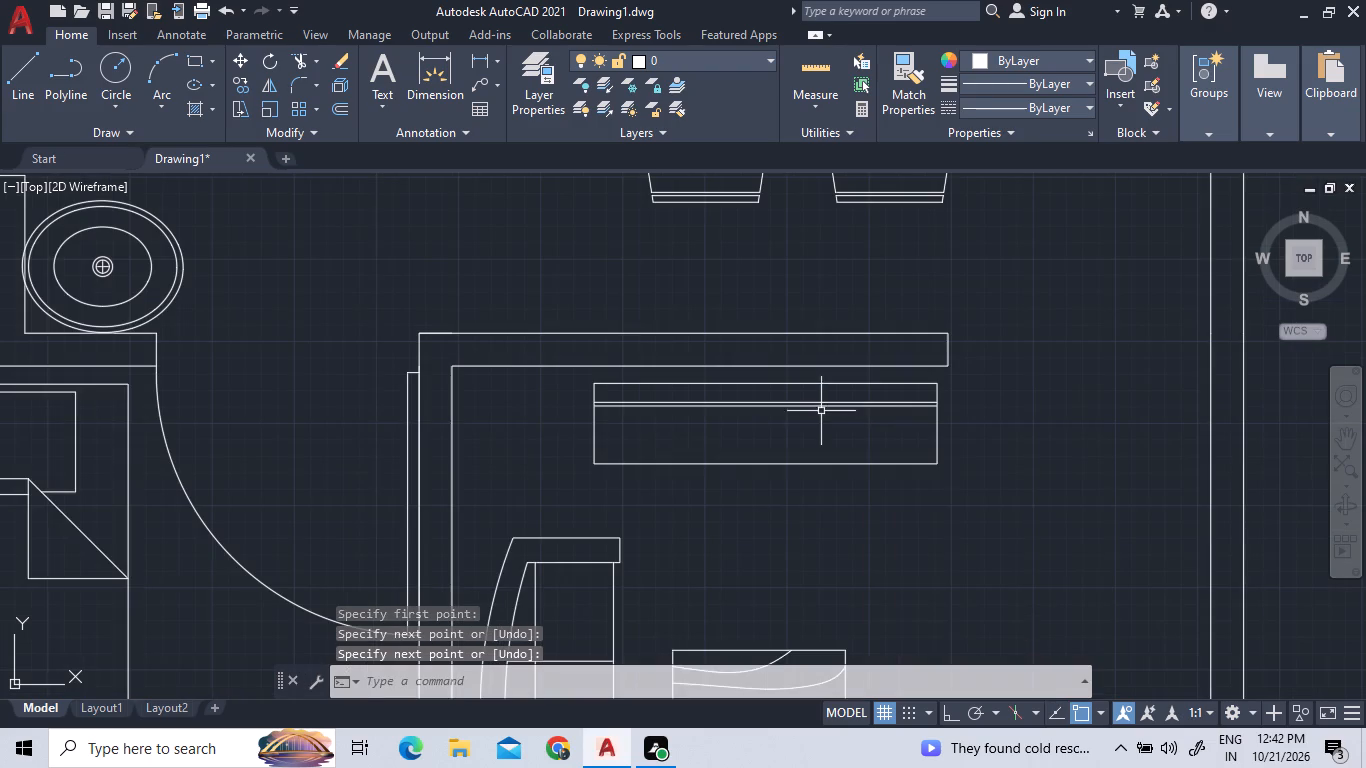
left_click(918, 474)
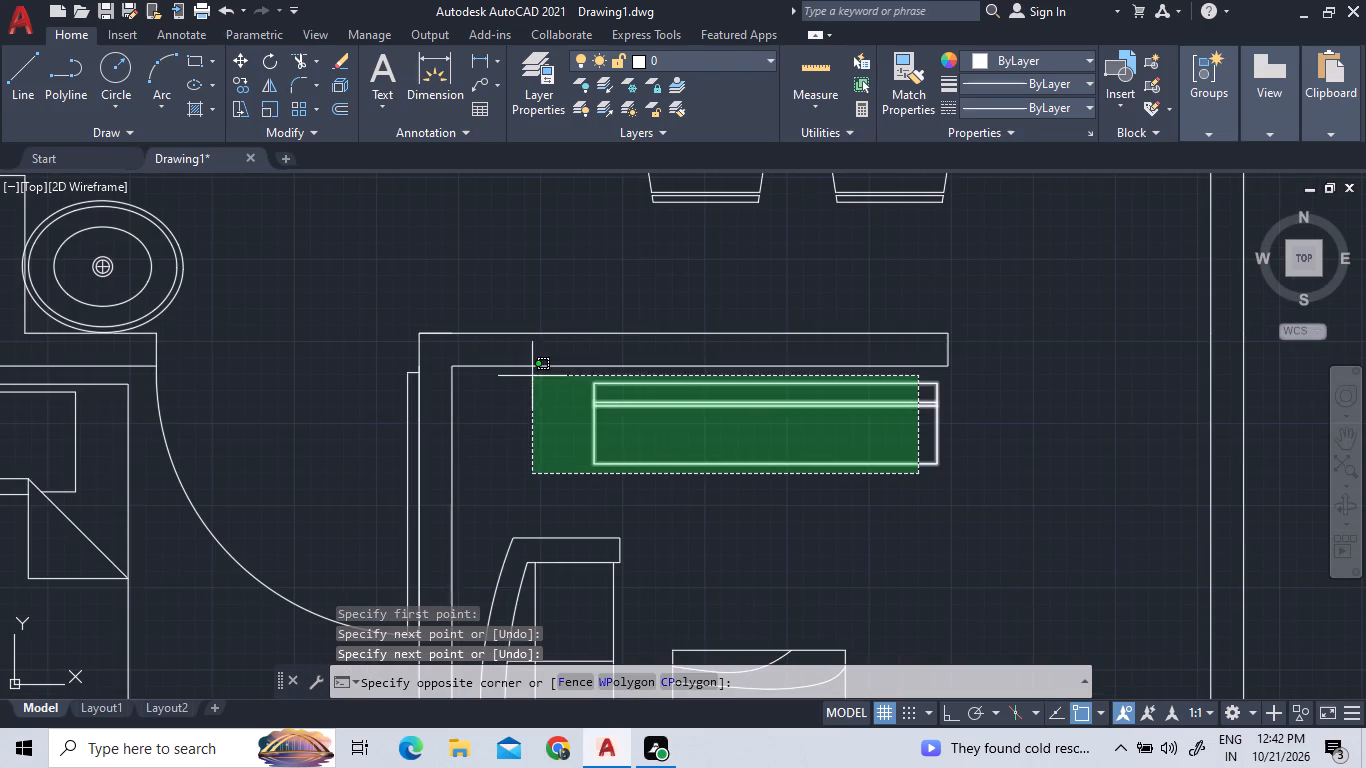
left_click(538, 382)
right_click(544, 380)
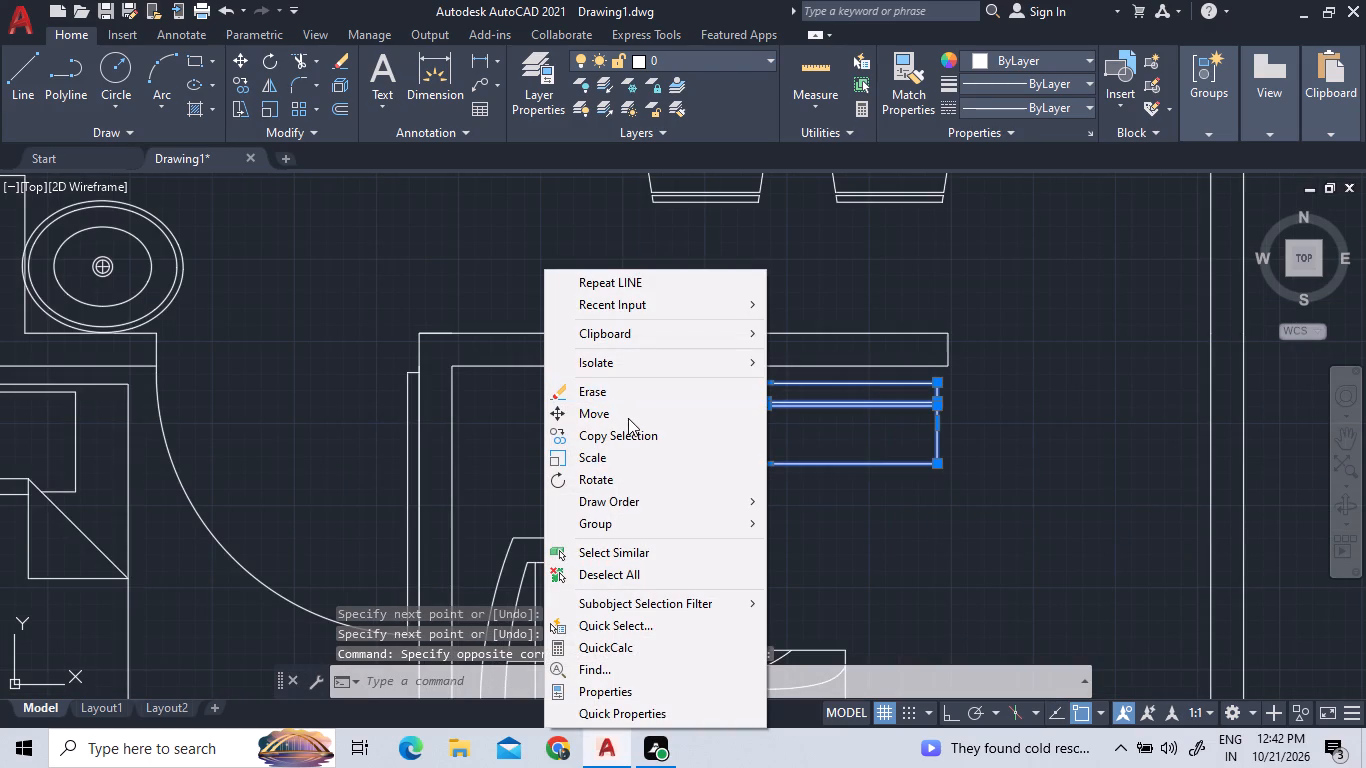
left_click(622, 437)
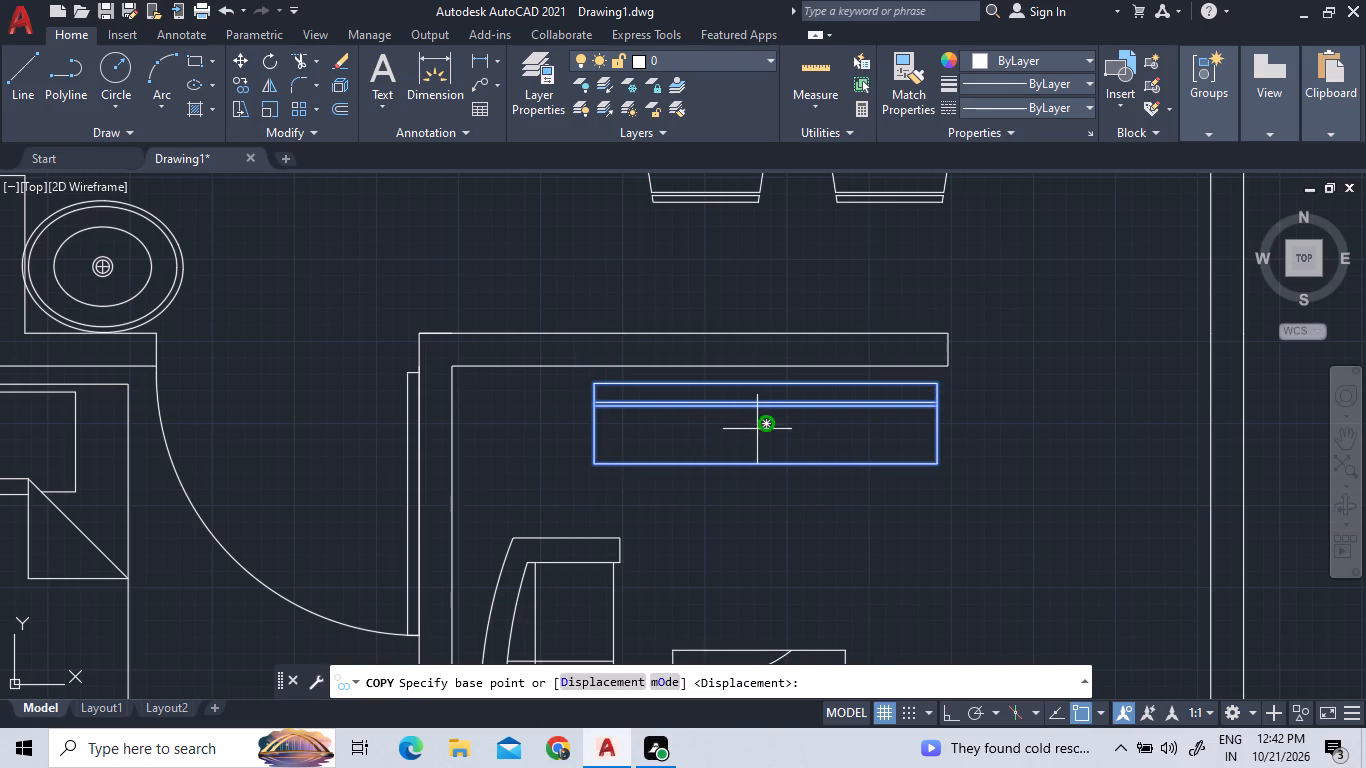
left_click(763, 427)
scroll(990, 419, "down", 3)
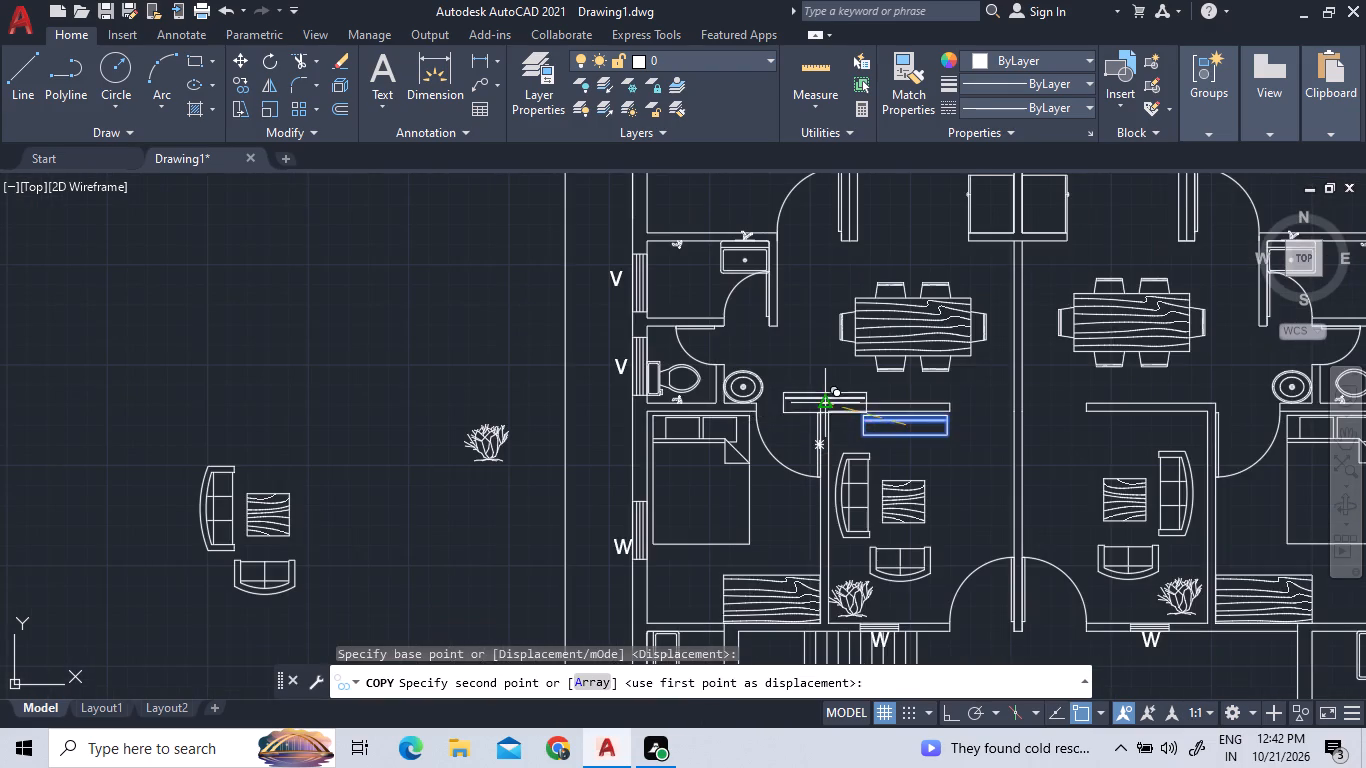
scroll(829, 405, "down", 1)
scroll(1090, 426, "up", 2)
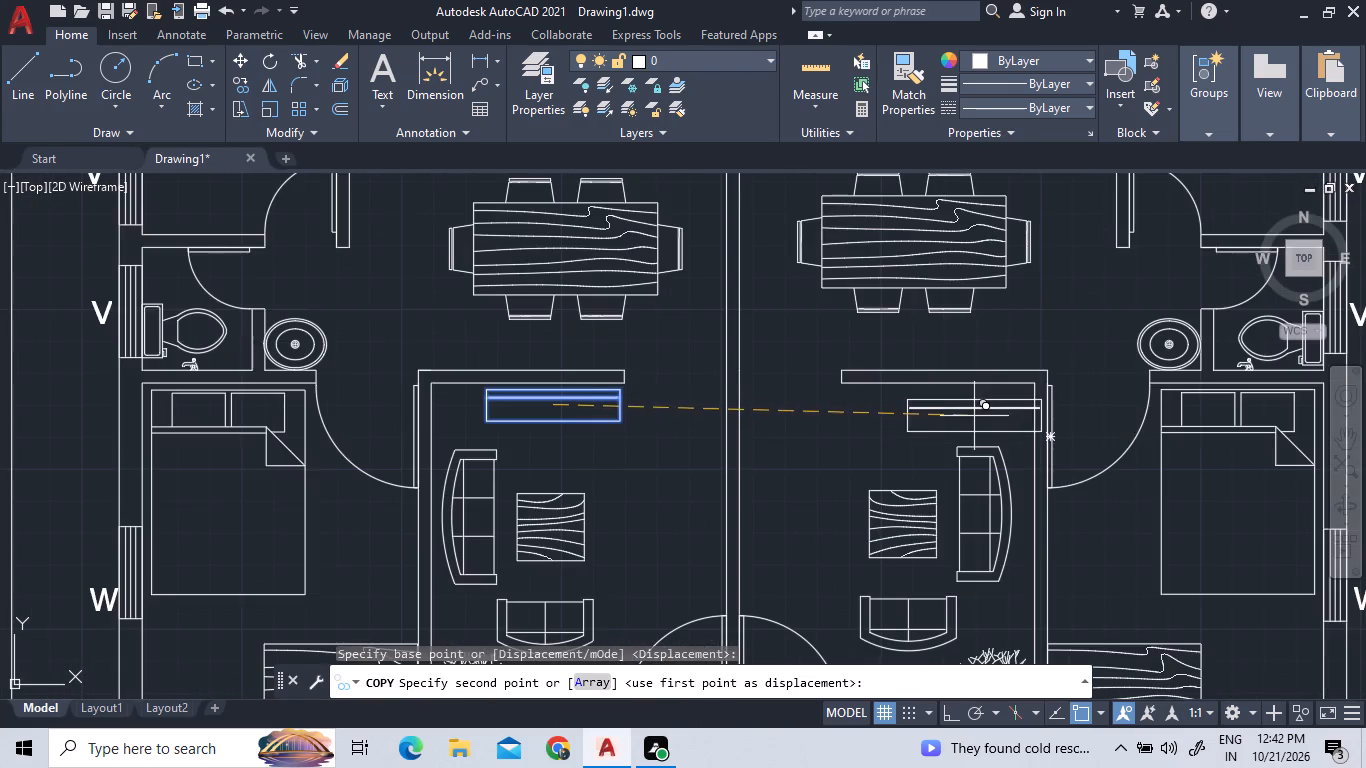
scroll(974, 416, "up", 3)
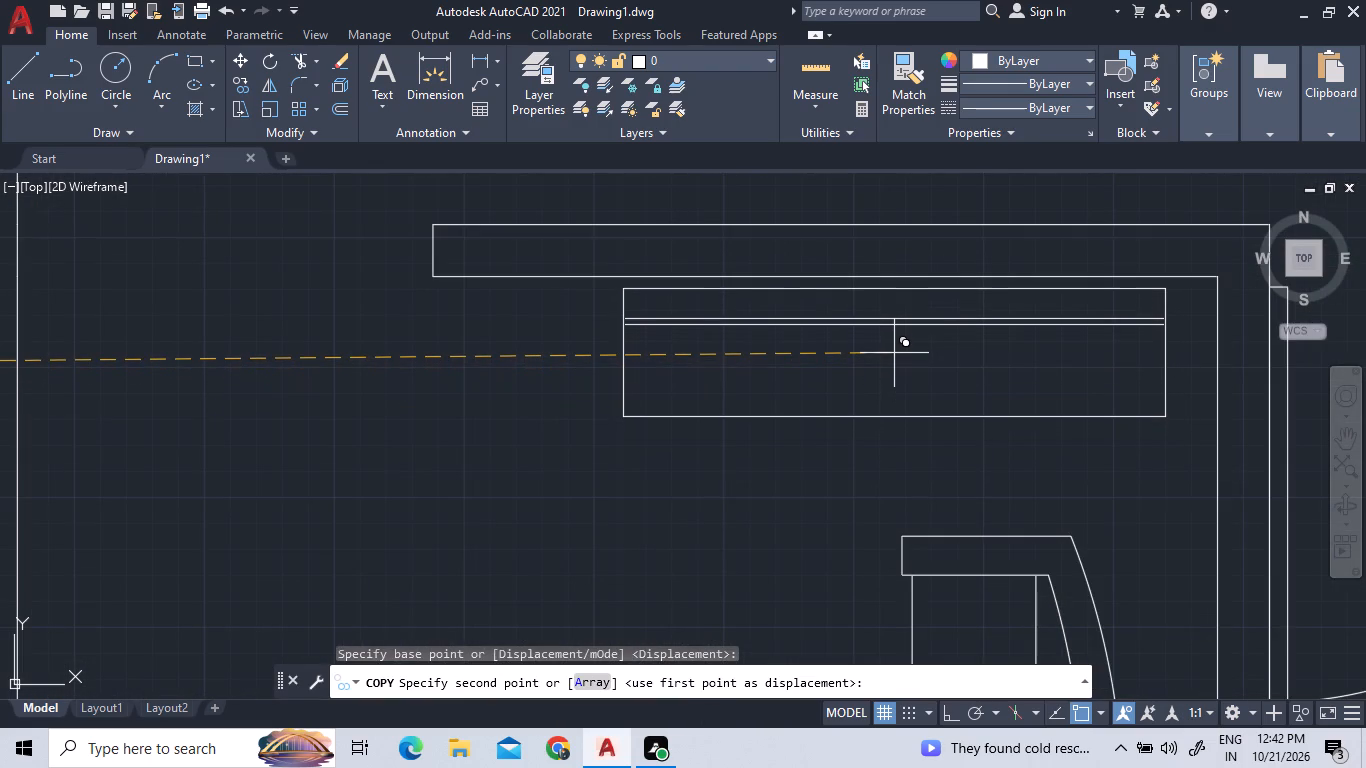
left_click(894, 352)
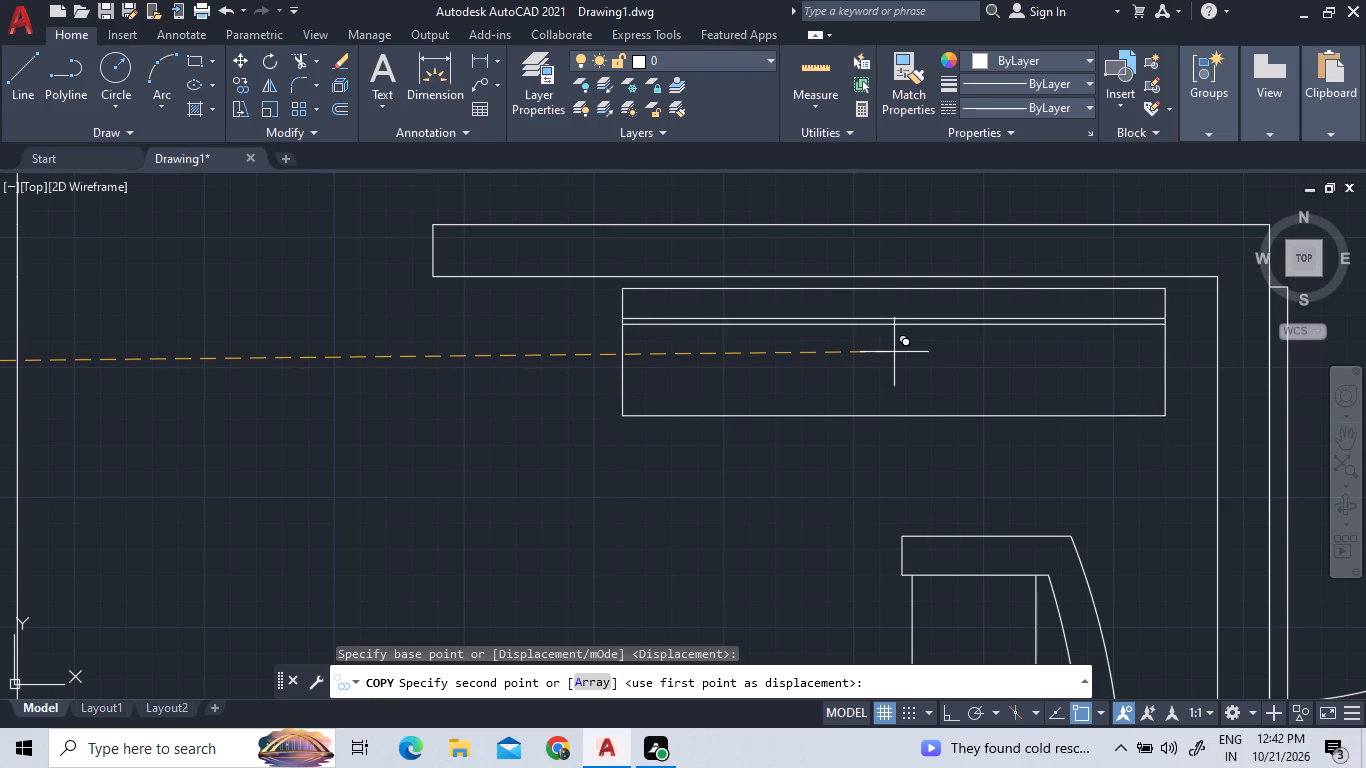
Place further copies of the rectangular unit along the lower wall of the upper bedroom in both the right and left units.
scroll(773, 514, "down", 2)
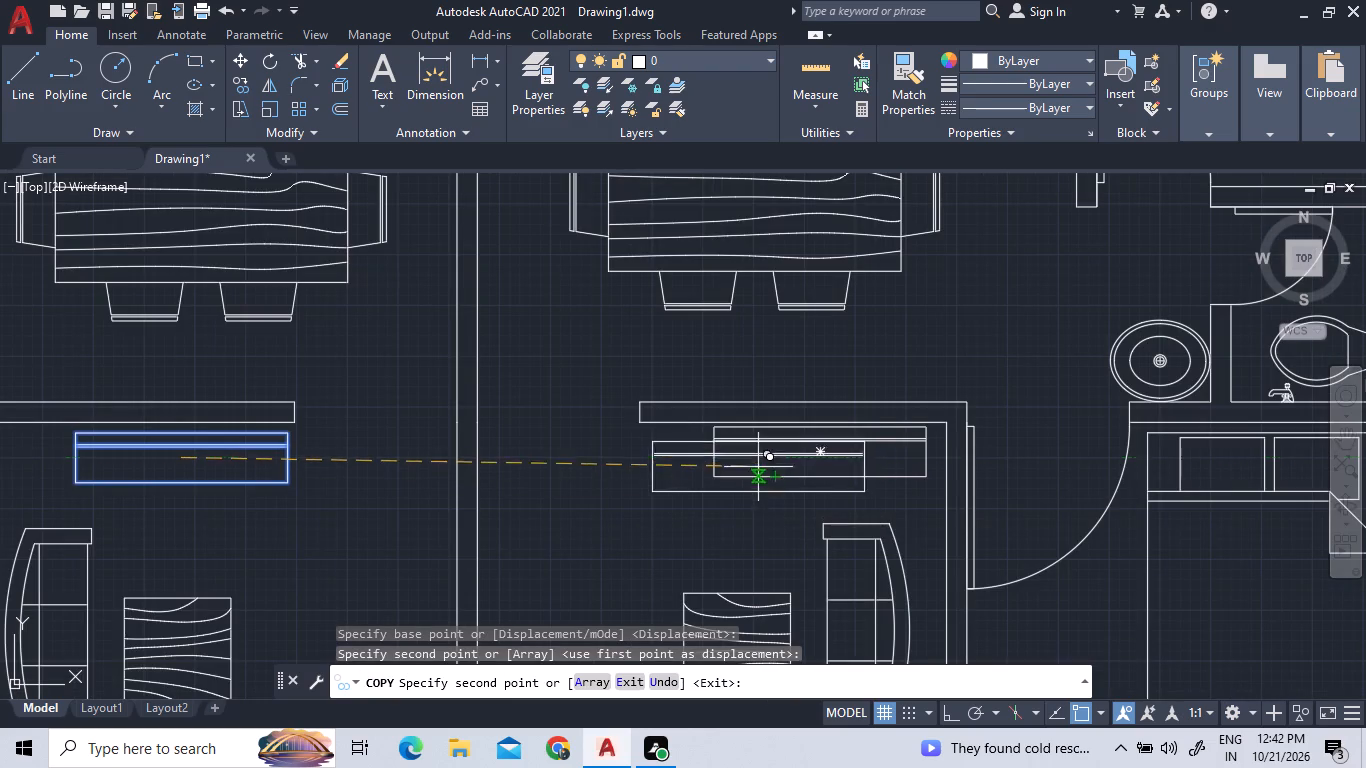
scroll(771, 444, "down", 1)
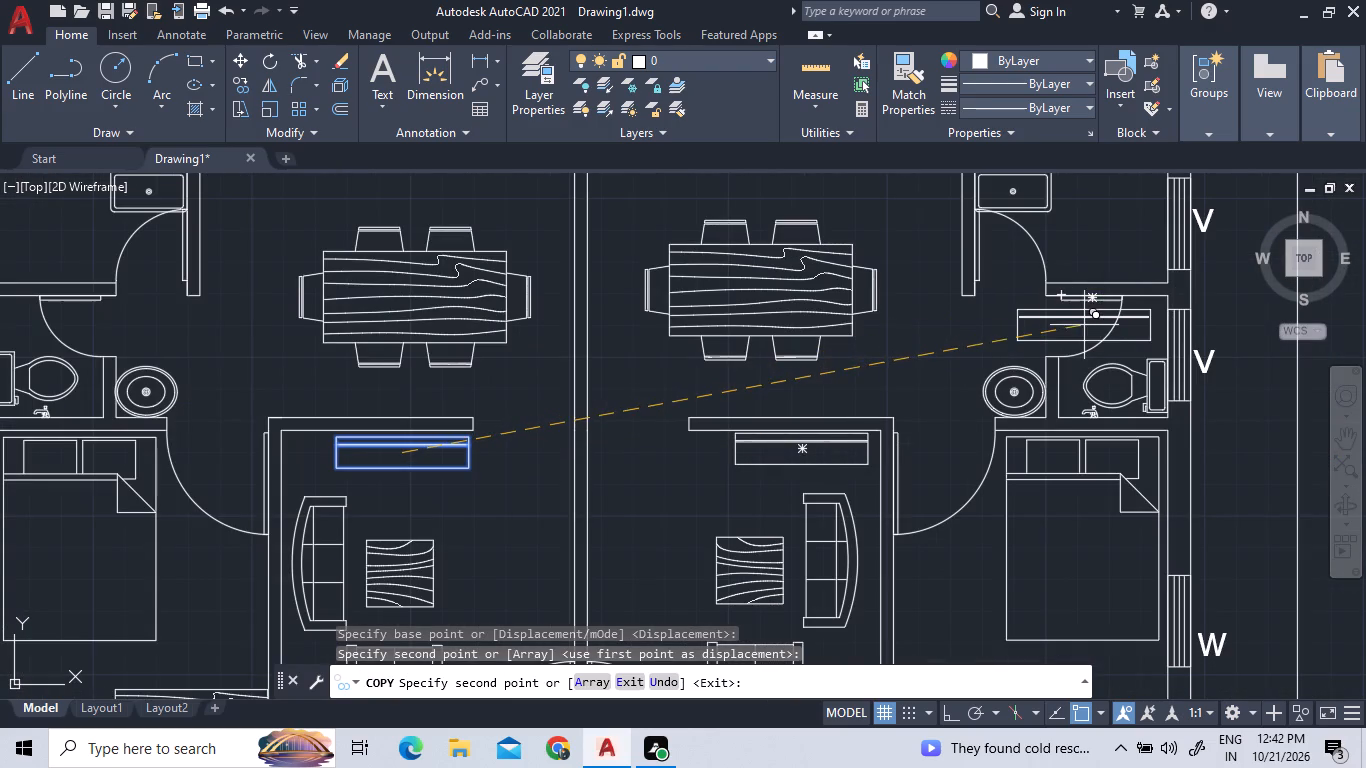
scroll(1079, 327, "down", 2)
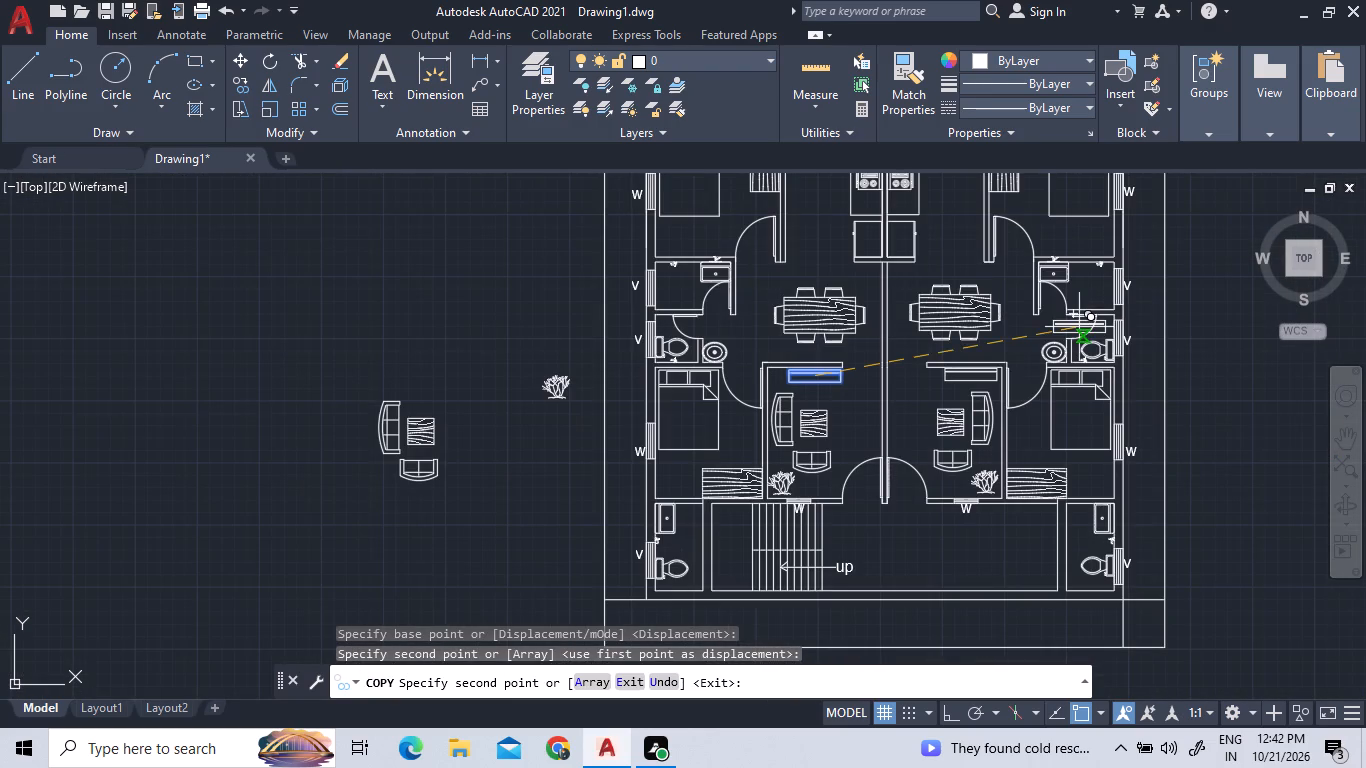
scroll(1073, 231, "up", 3)
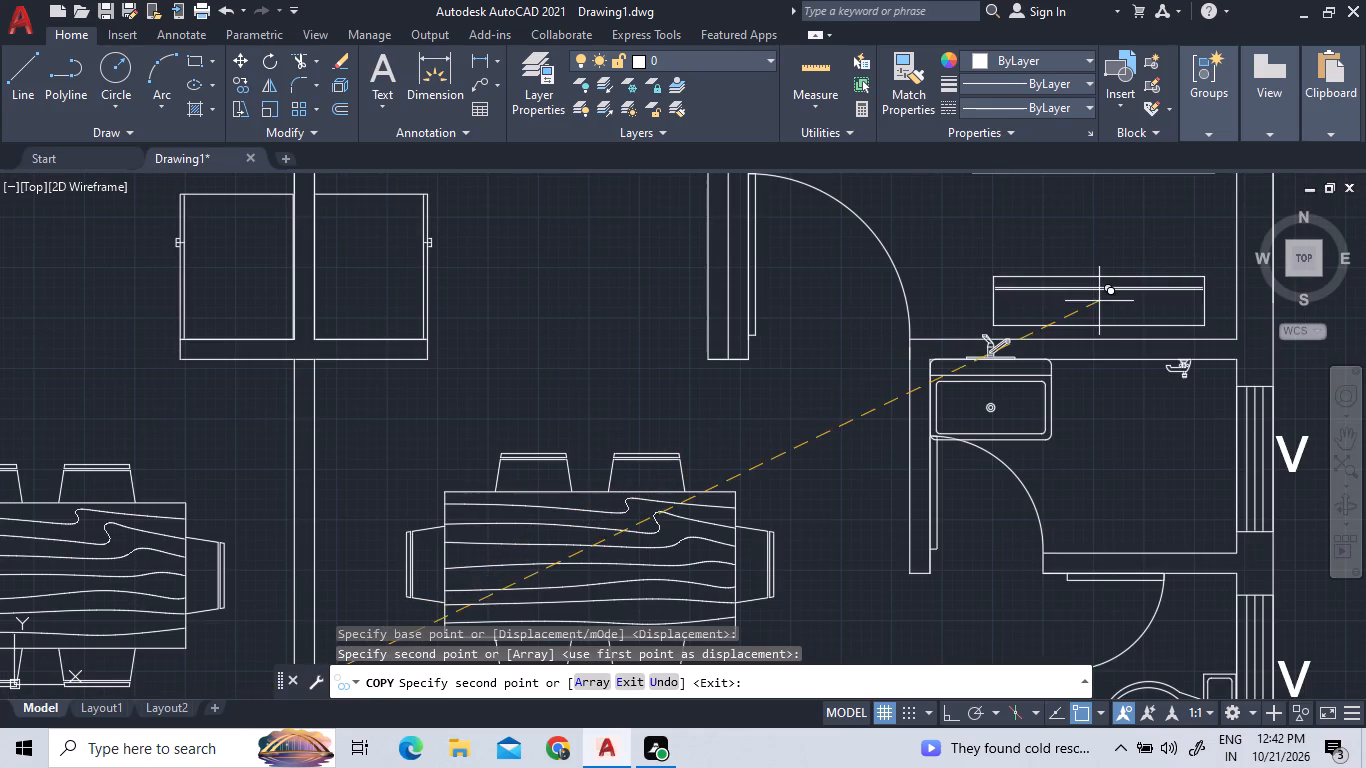
left_click(1107, 307)
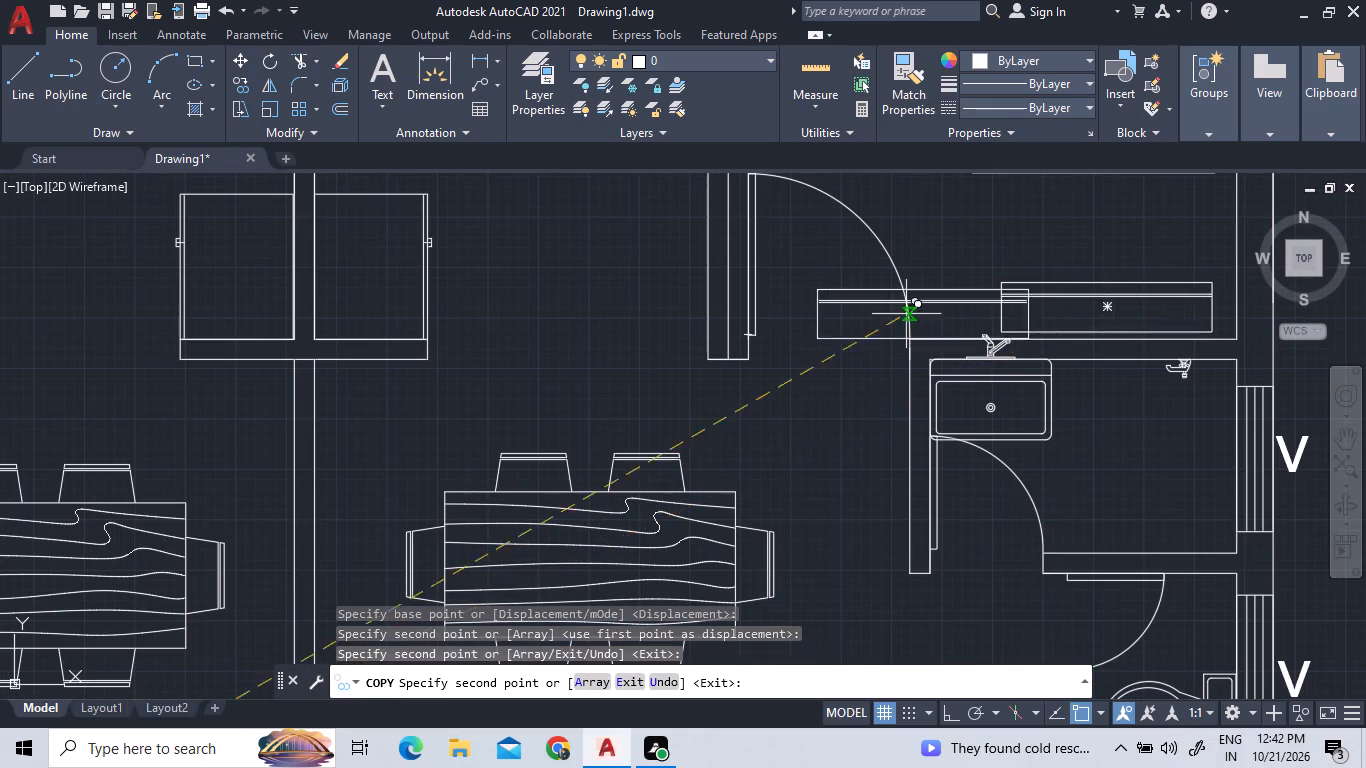
scroll(812, 327, "down", 4)
scroll(640, 313, "up", 4)
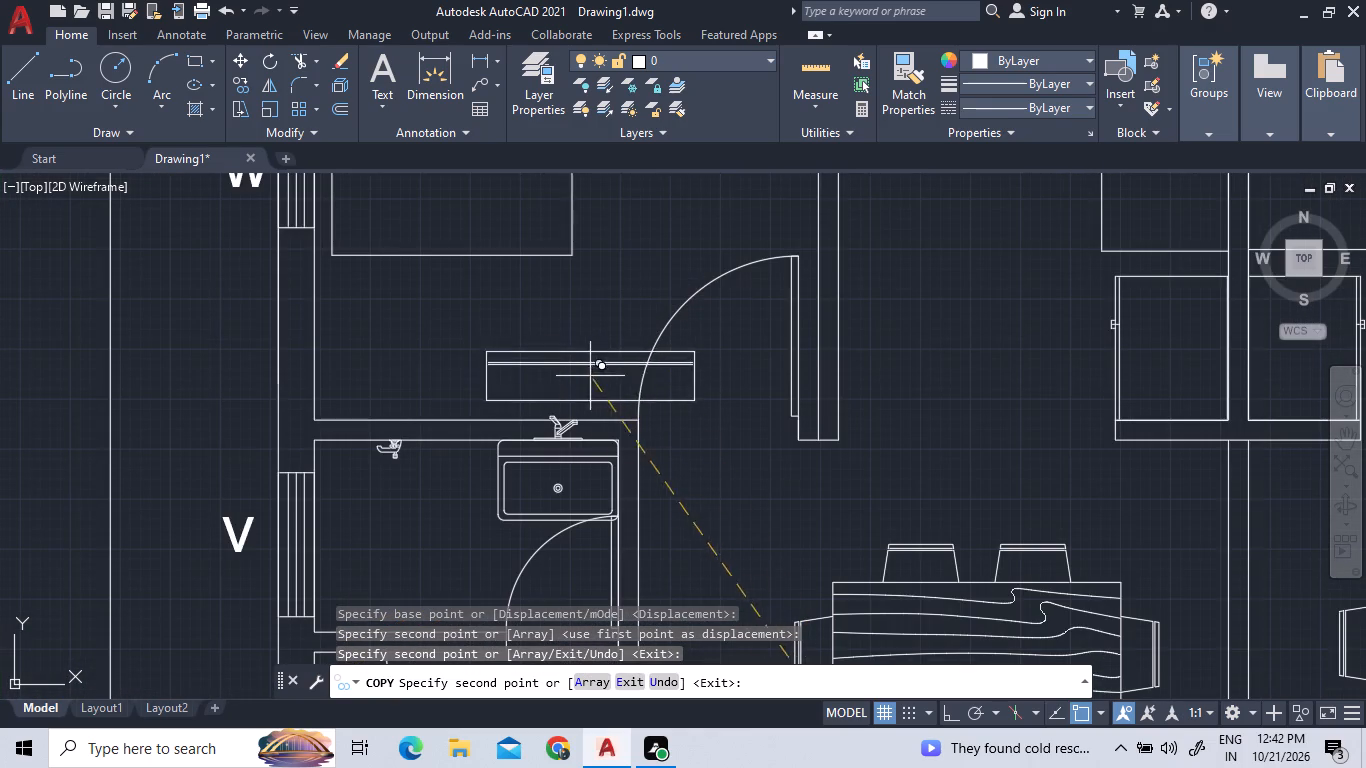
left_click(488, 383)
scroll(424, 256, "down", 1)
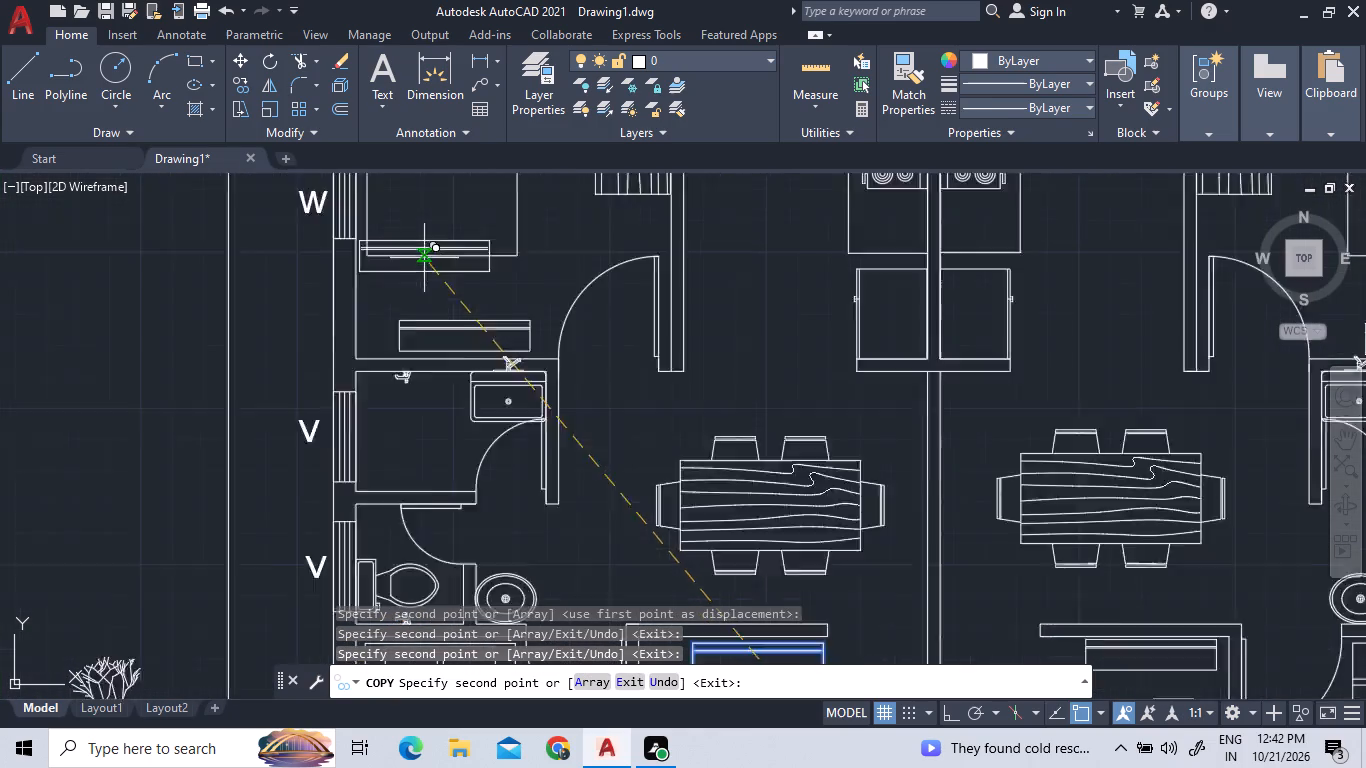
scroll(424, 258, "down", 2)
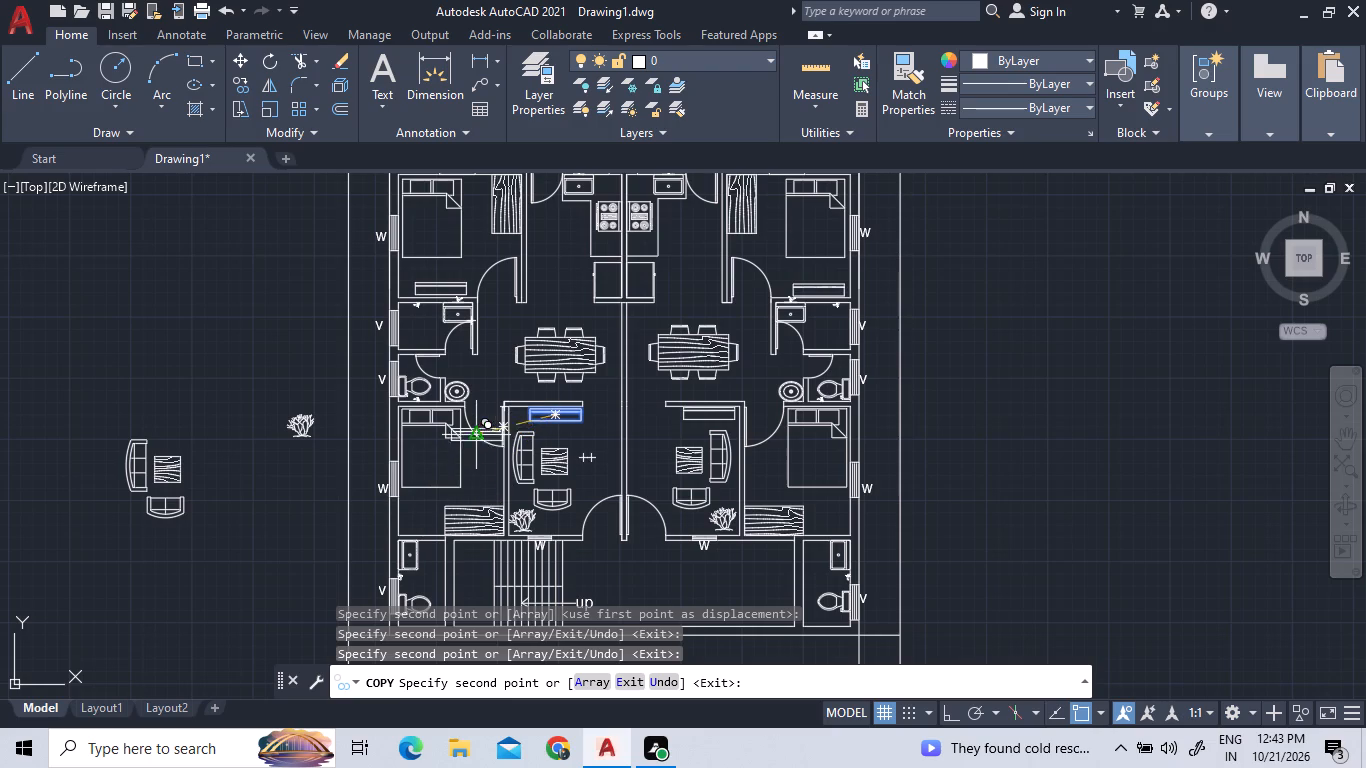
key("Escape")
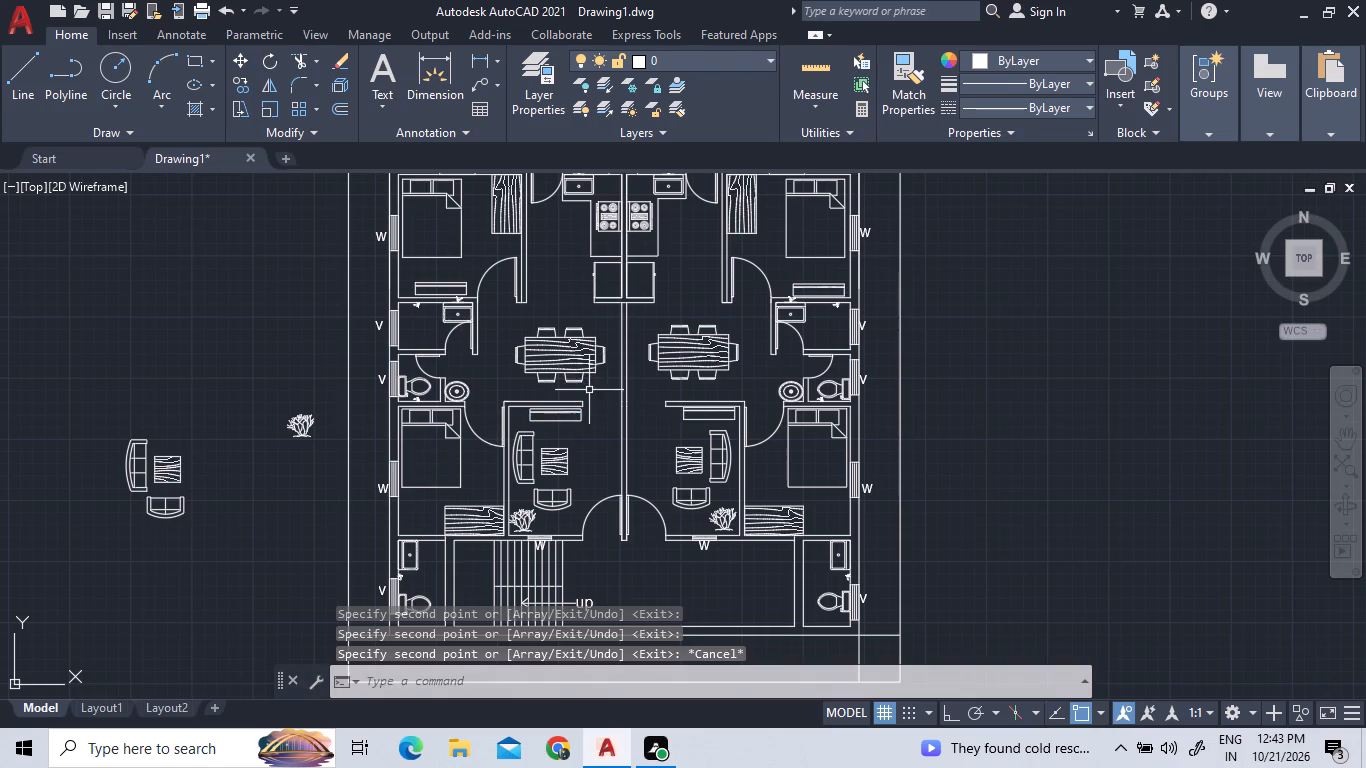
Erase the spare sofas, table and shrub lying outside the floor plan, beside the left unit.
scroll(428, 301, "down", 1)
scroll(504, 516, "up", 2)
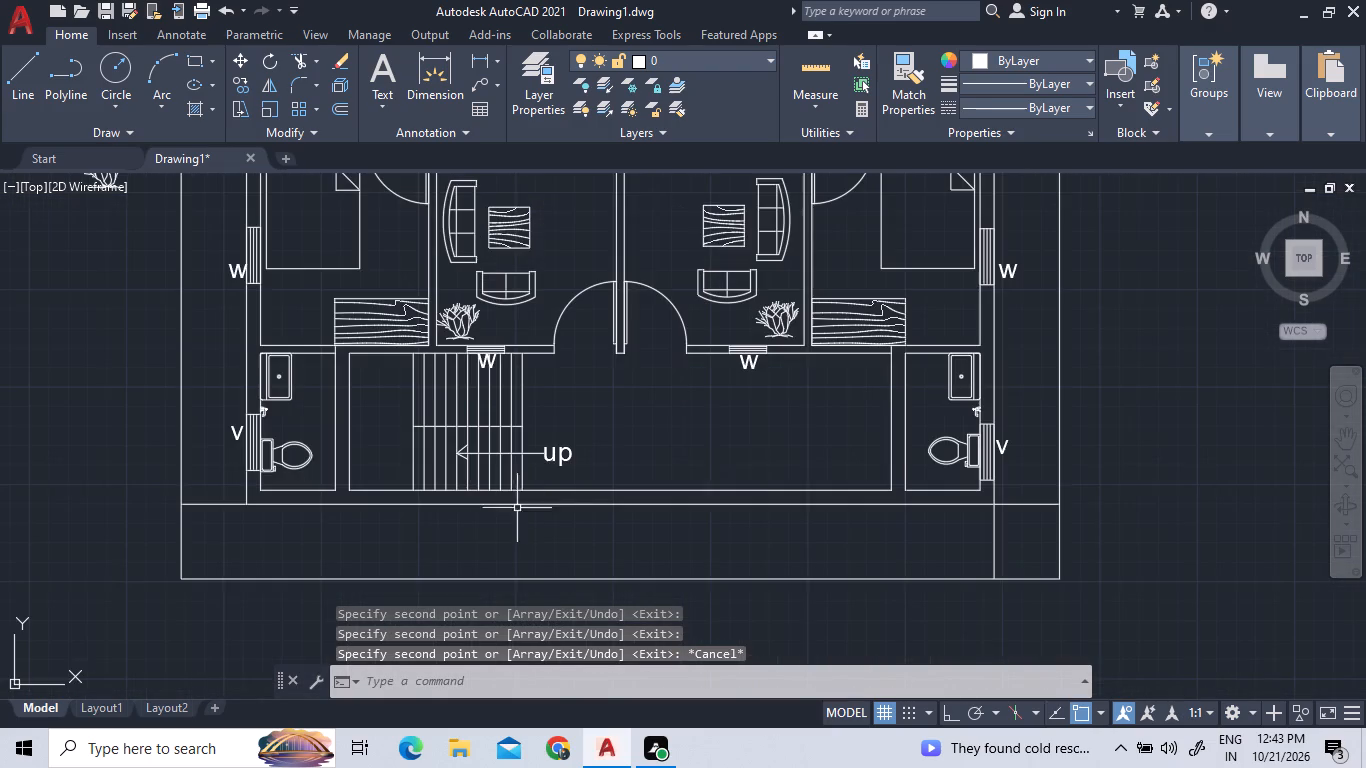
scroll(749, 478, "down", 1)
left_click(371, 356)
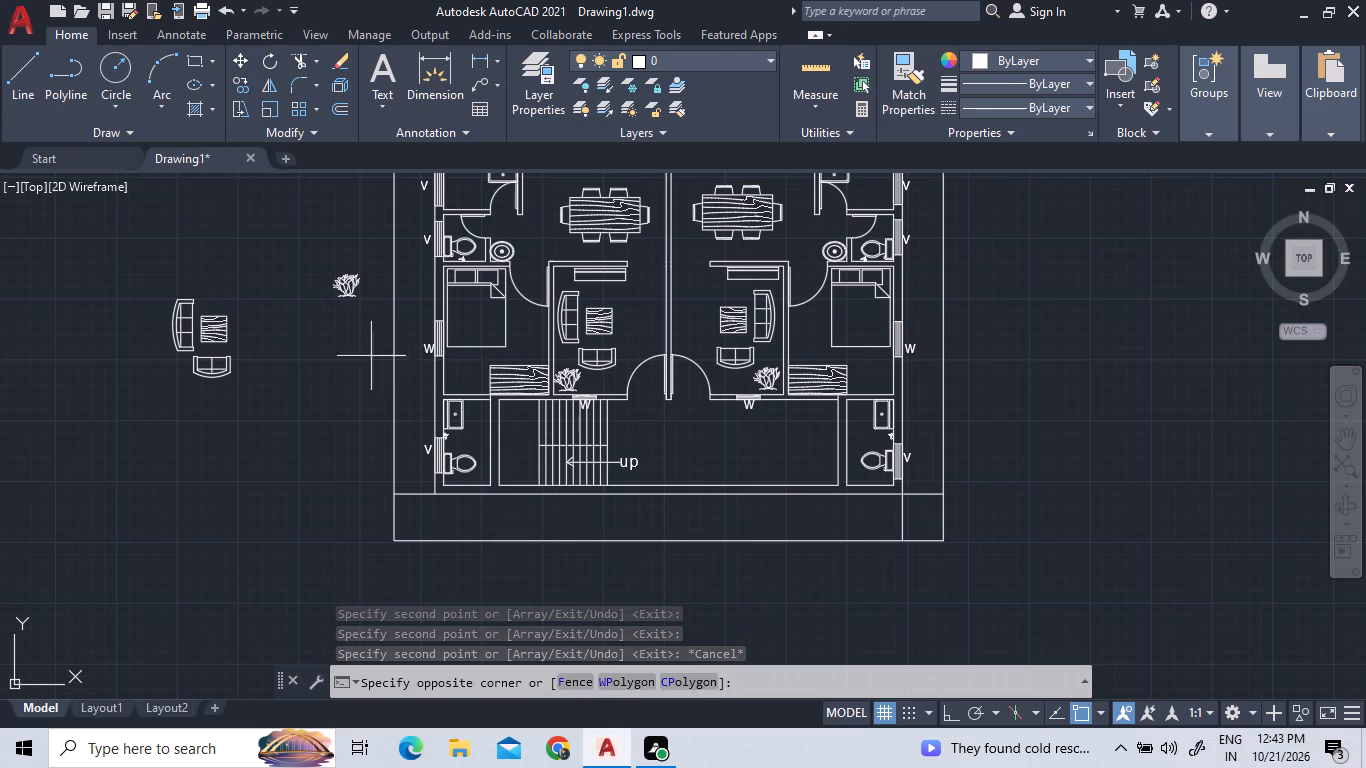
left_click(0, 261)
key("Delete")
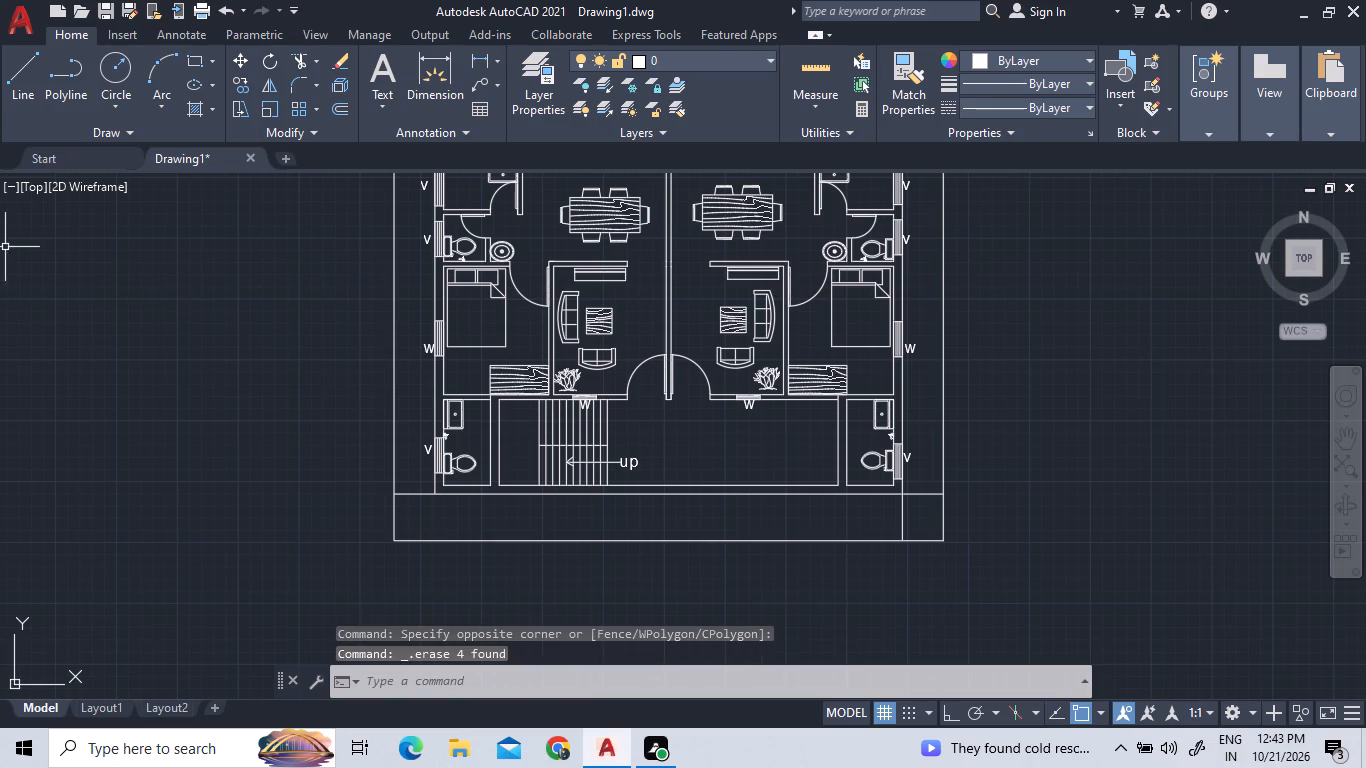
Erase the leftover window symbol lying just outside the upper right corner of the floor plan.
scroll(9, 251, "down", 4)
scroll(58, 347, "down", 1)
scroll(97, 243, "up", 3)
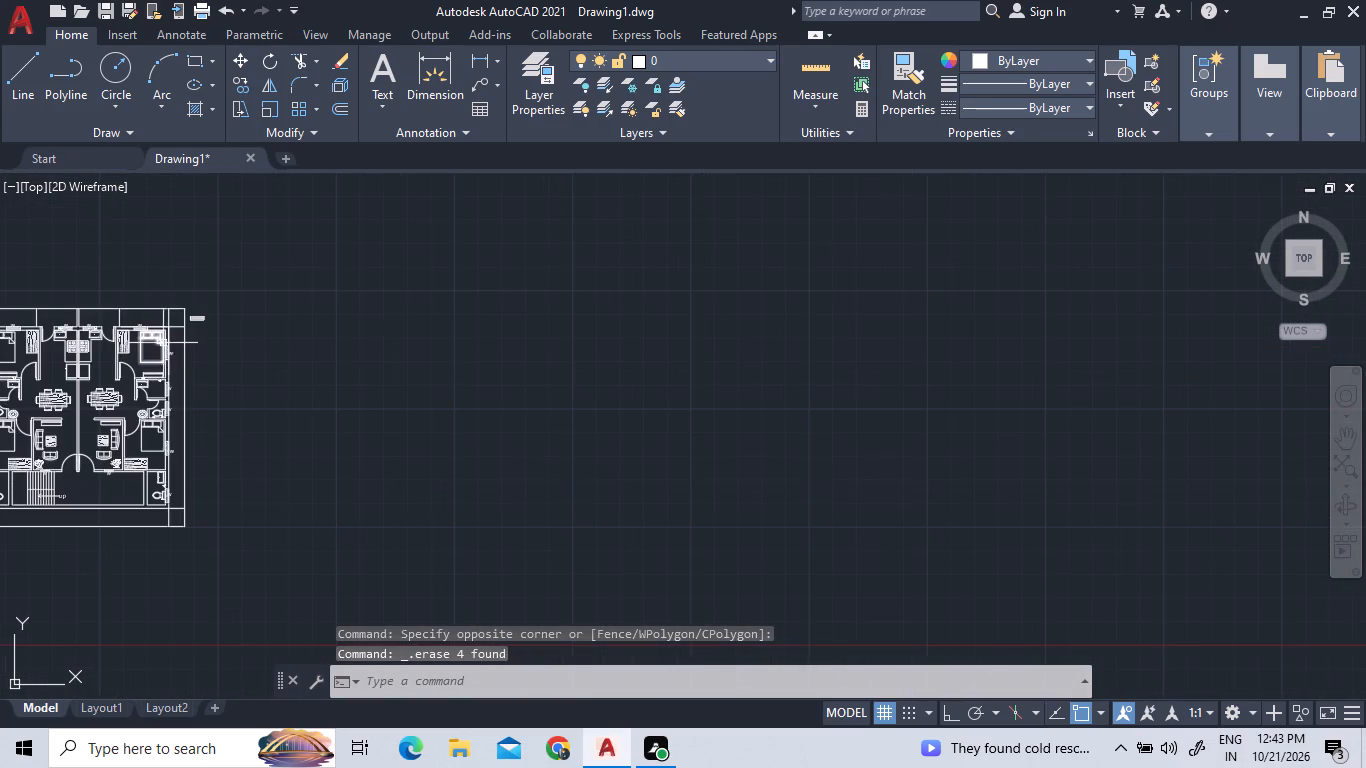
scroll(195, 332, "up", 3)
left_click(231, 311)
left_click(215, 253)
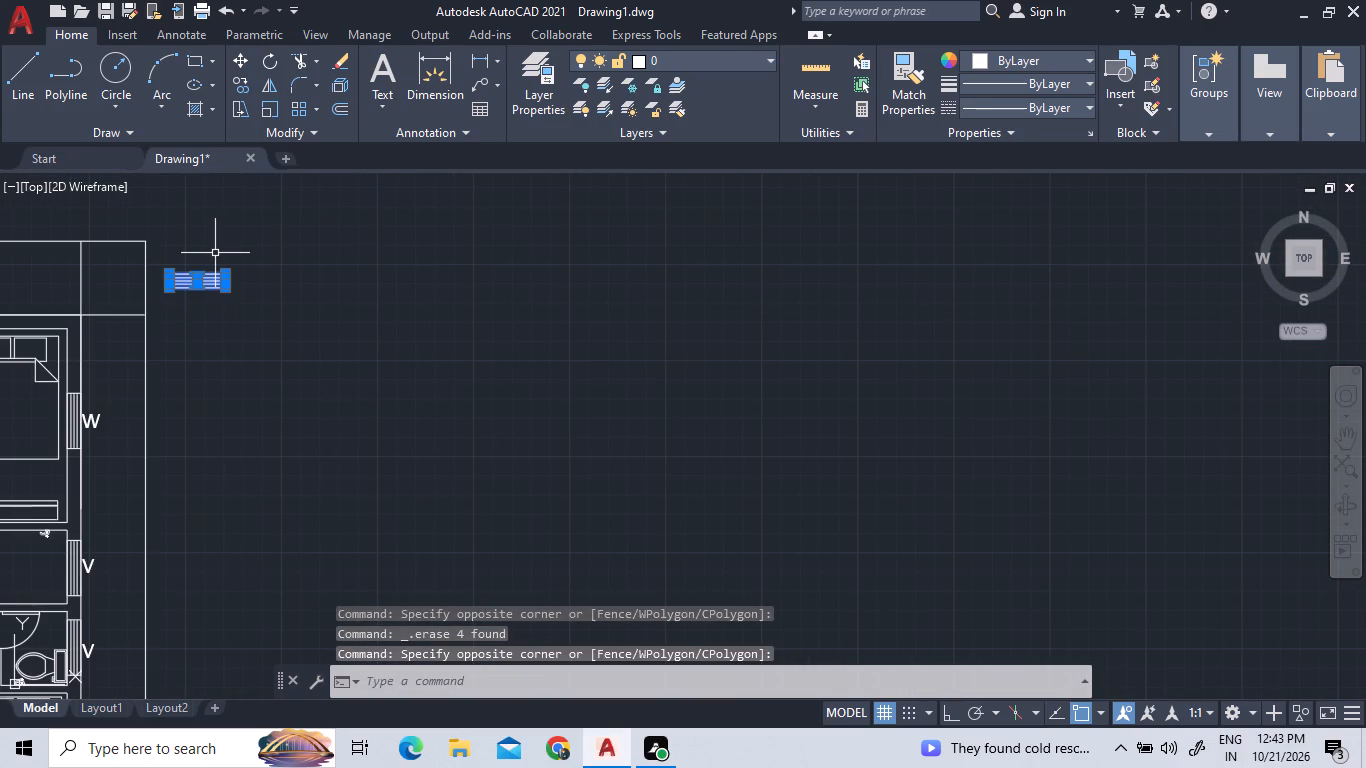
key("Delete")
Erase the other spare sofa-and-table group standing far from the plan, near the drawing origin.
scroll(335, 237, "down", 7)
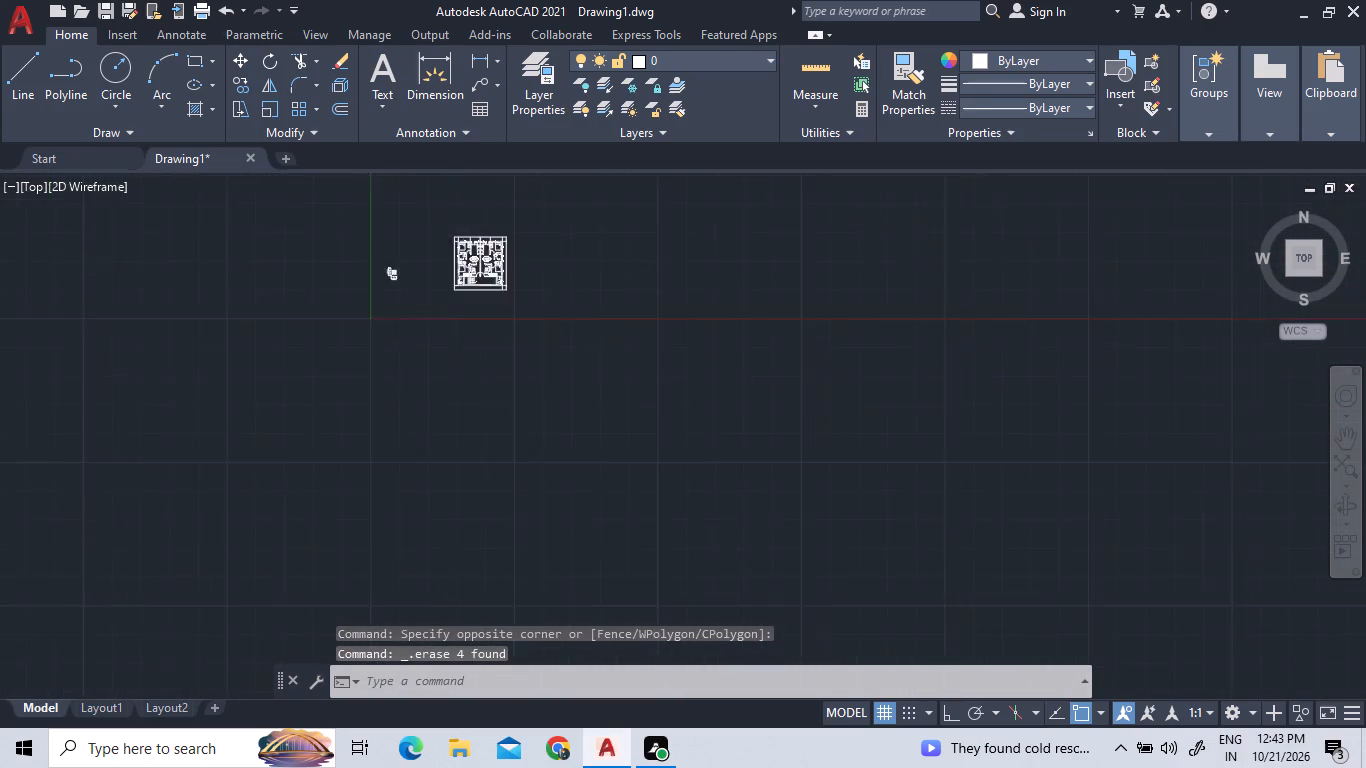
scroll(453, 254, "up", 5)
scroll(566, 295, "down", 3)
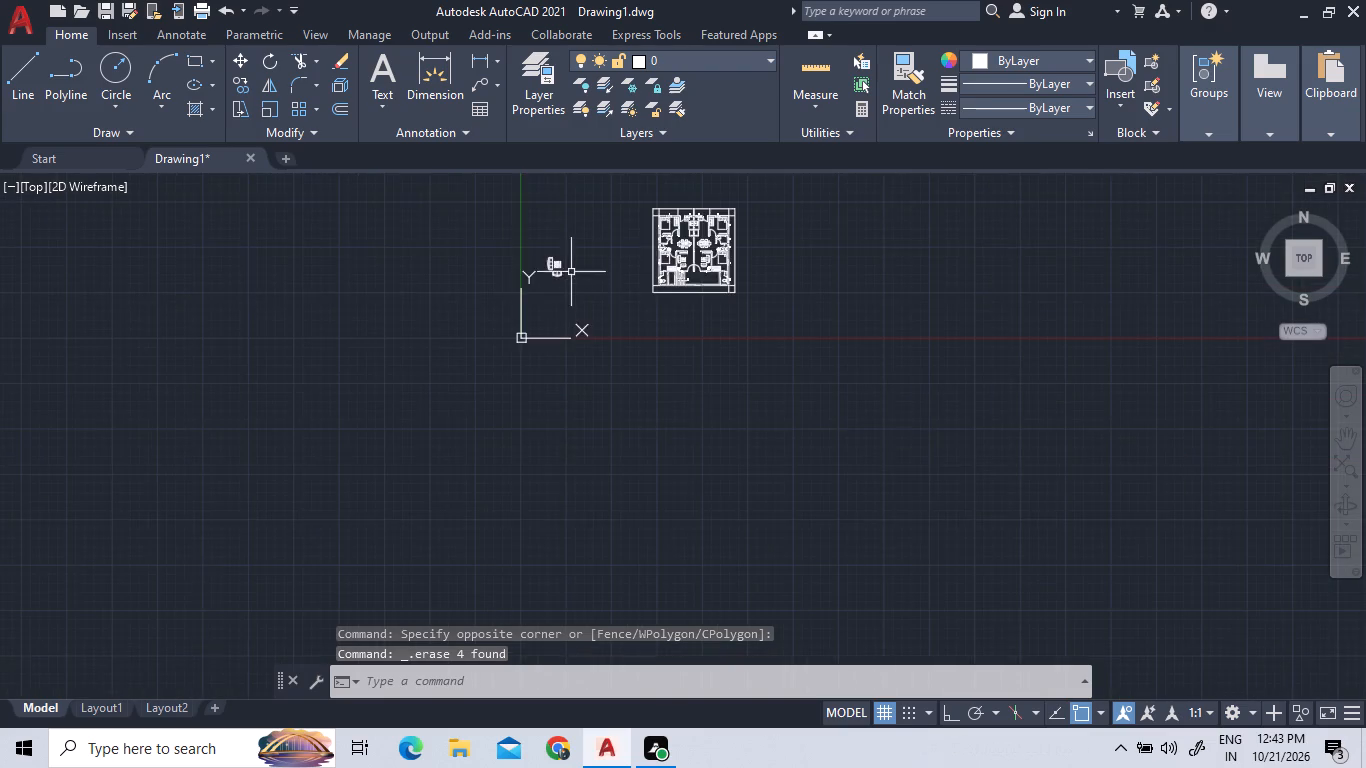
scroll(571, 271, "up", 4)
left_click(506, 359)
left_click(375, 195)
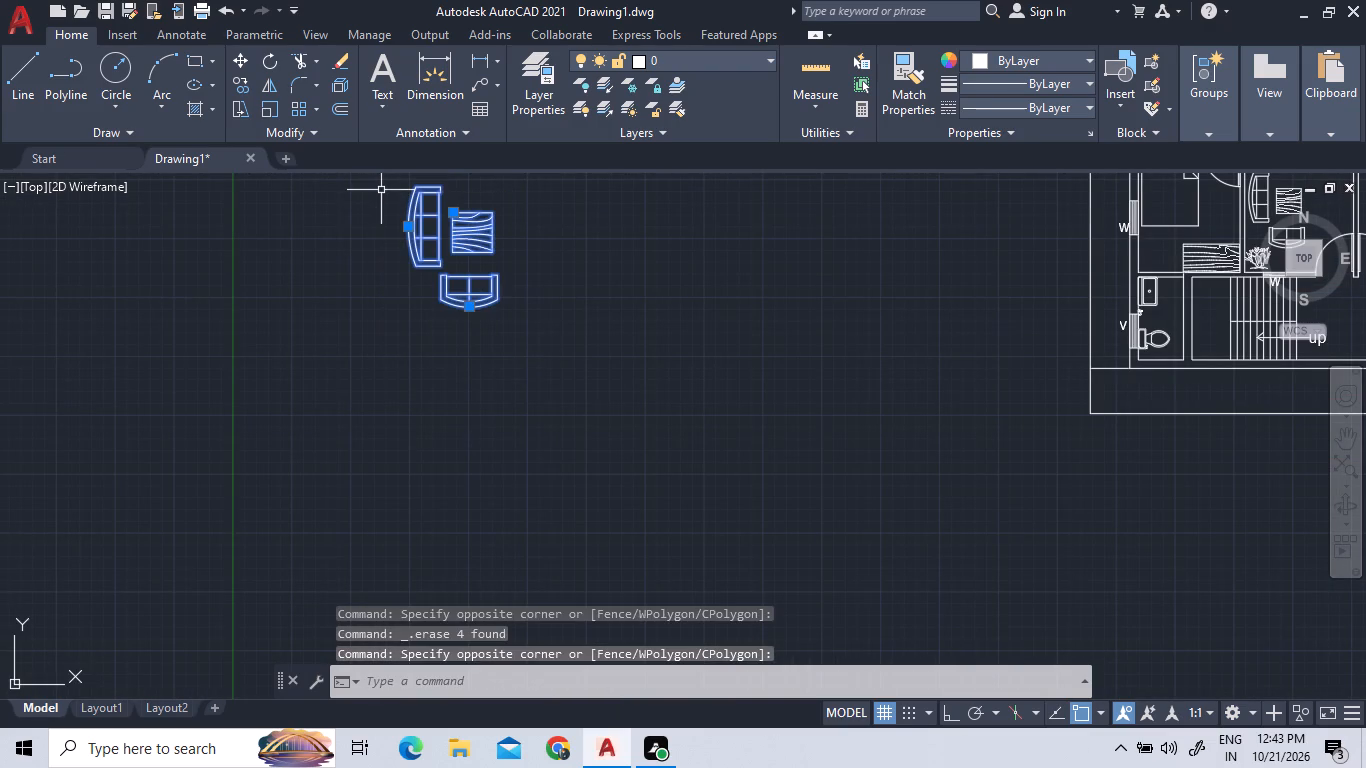
key("Delete")
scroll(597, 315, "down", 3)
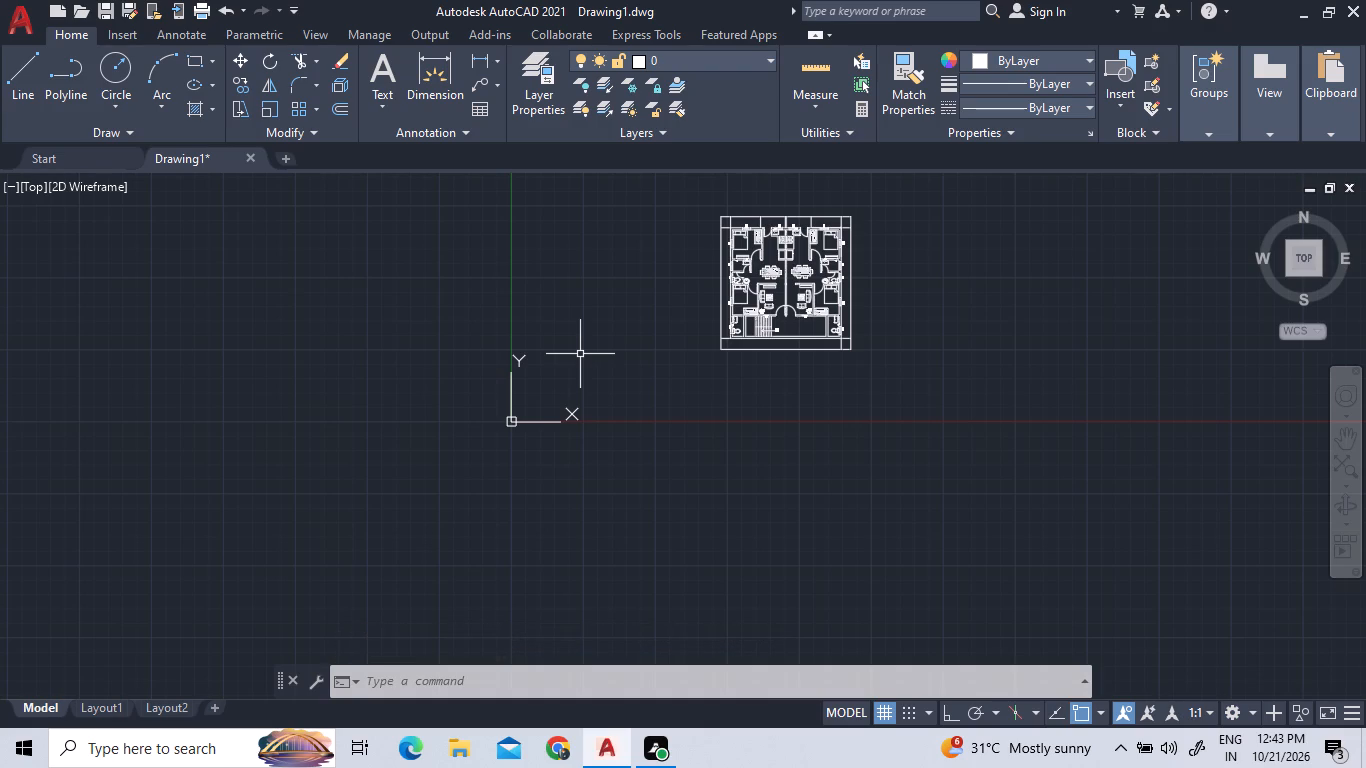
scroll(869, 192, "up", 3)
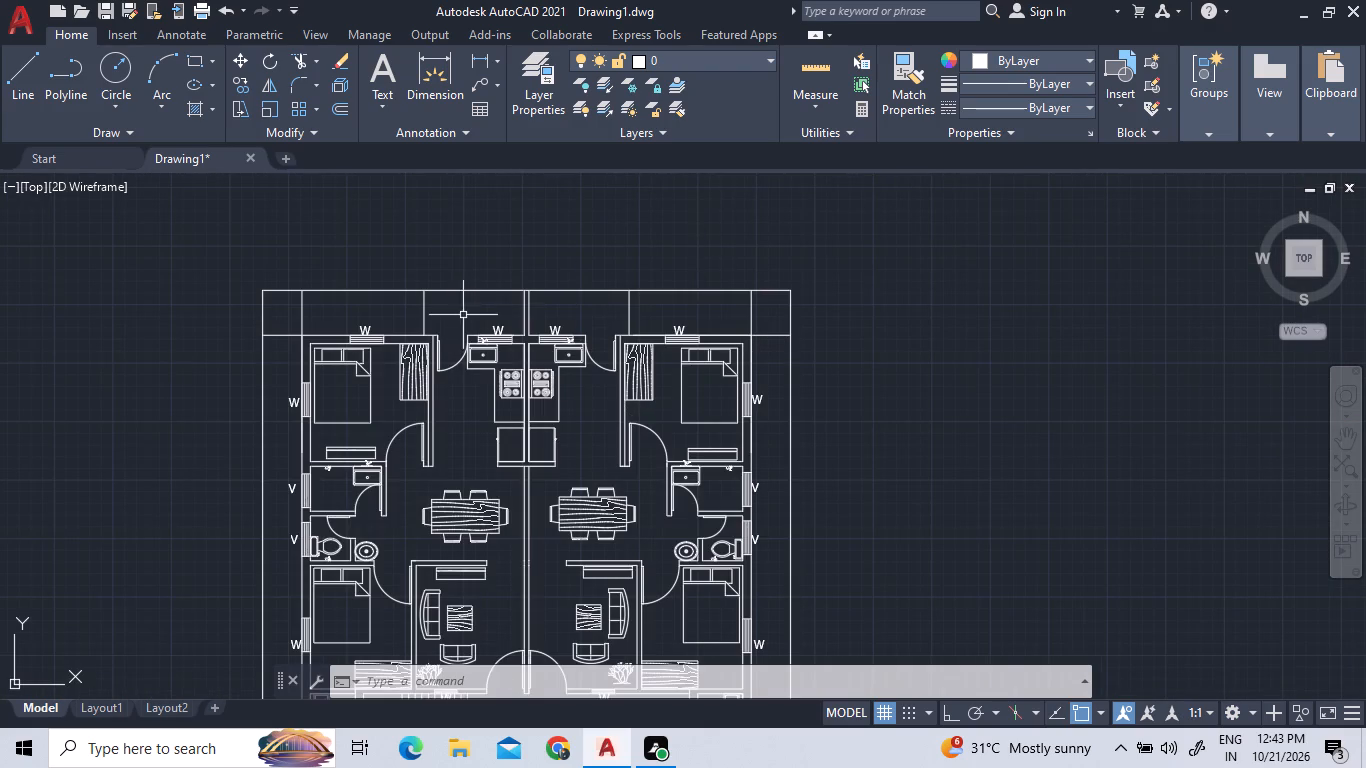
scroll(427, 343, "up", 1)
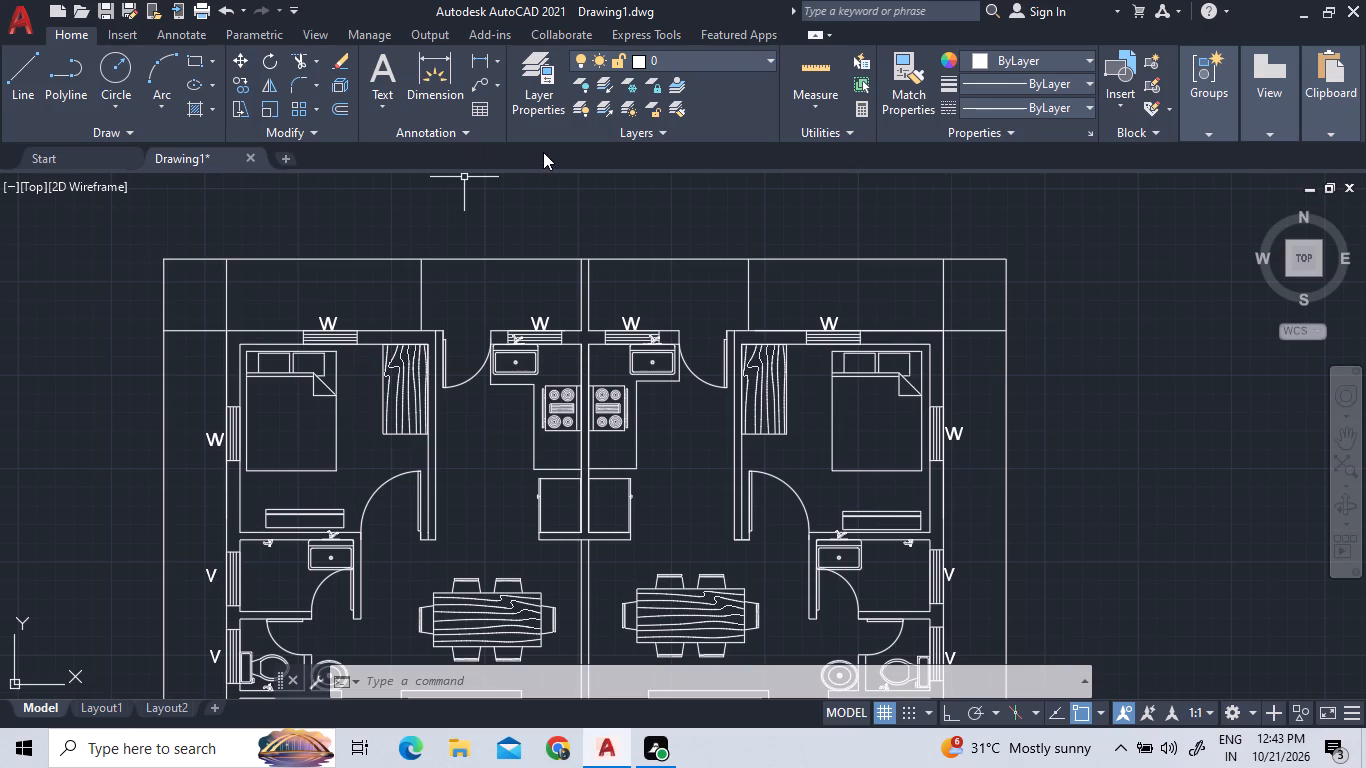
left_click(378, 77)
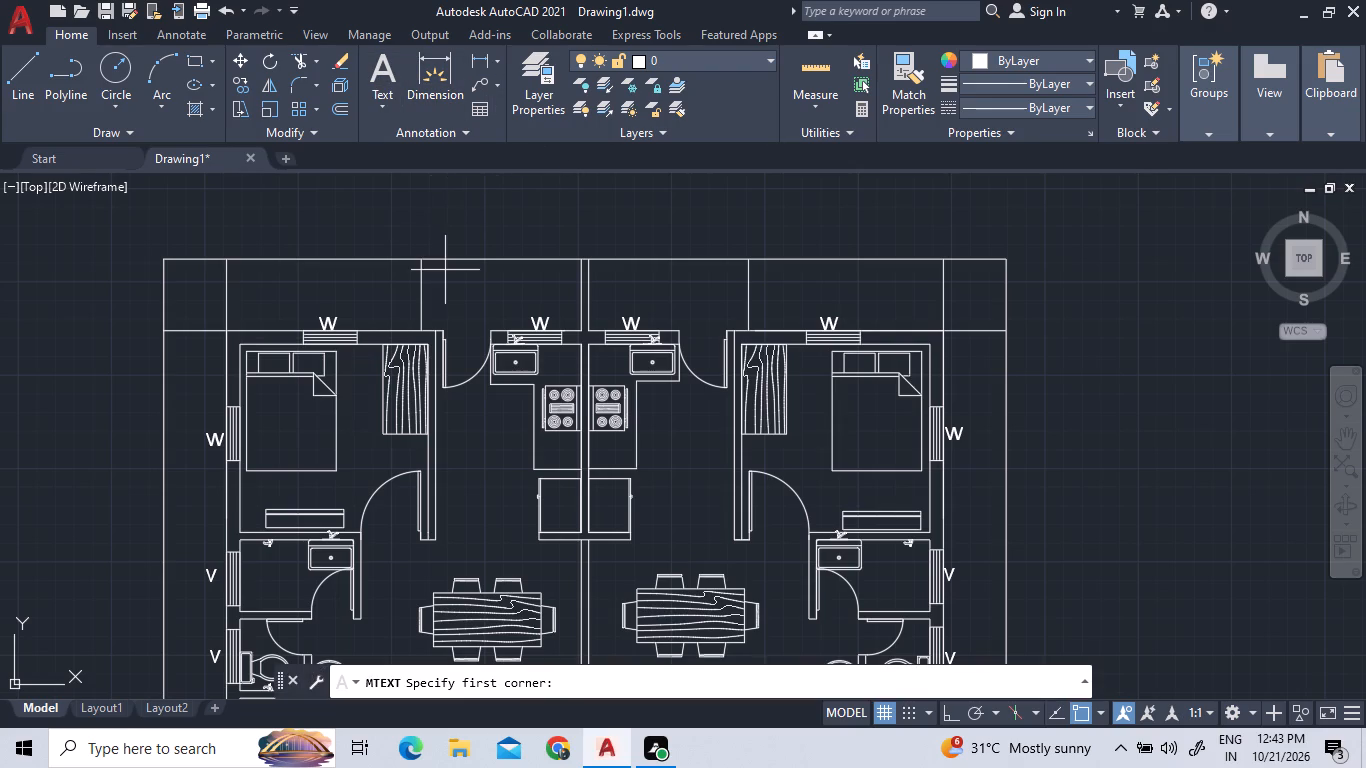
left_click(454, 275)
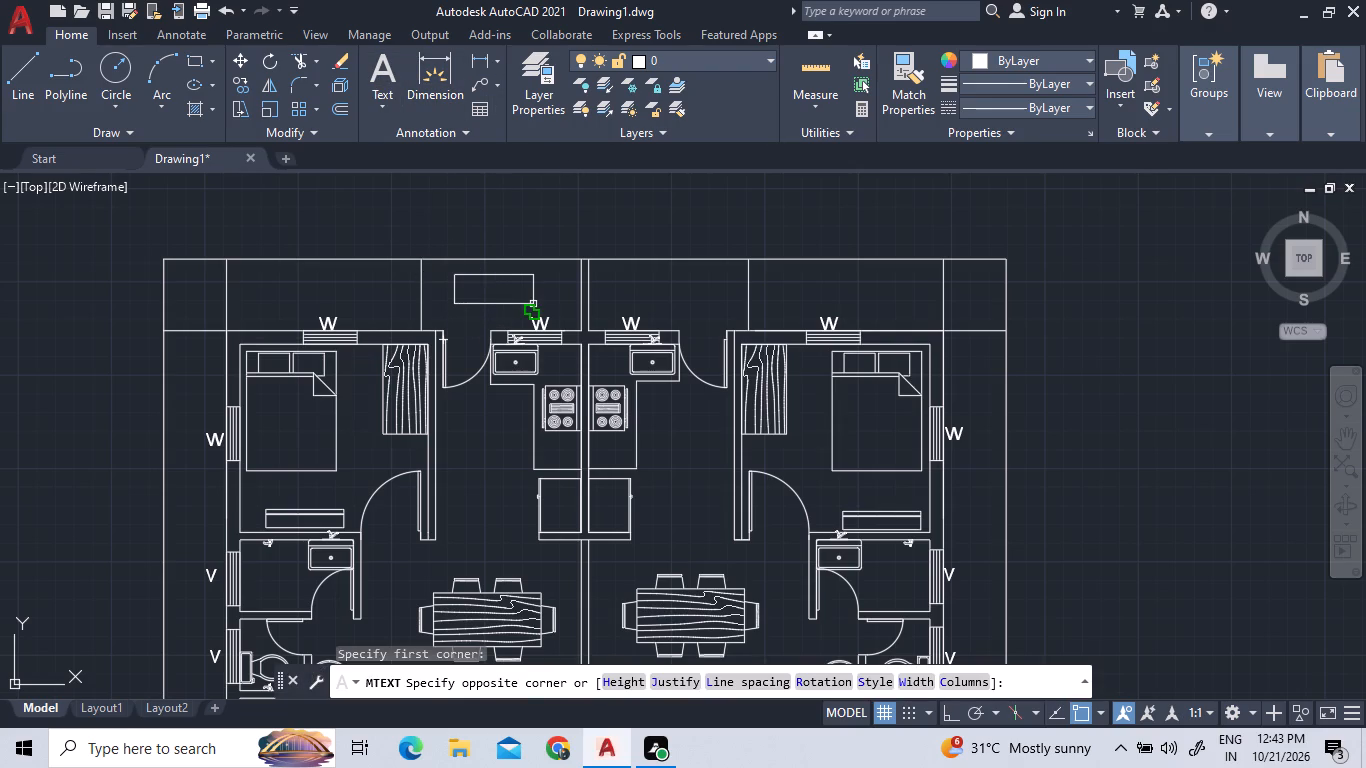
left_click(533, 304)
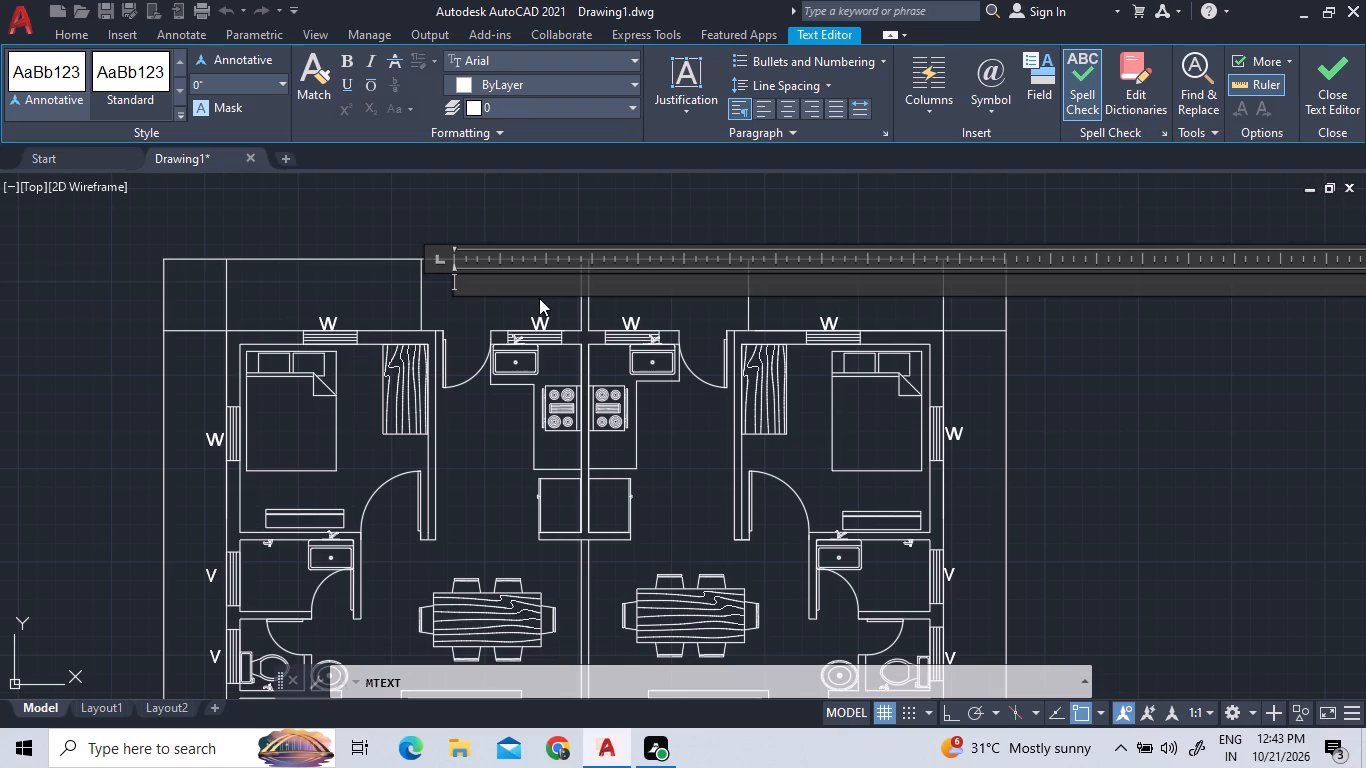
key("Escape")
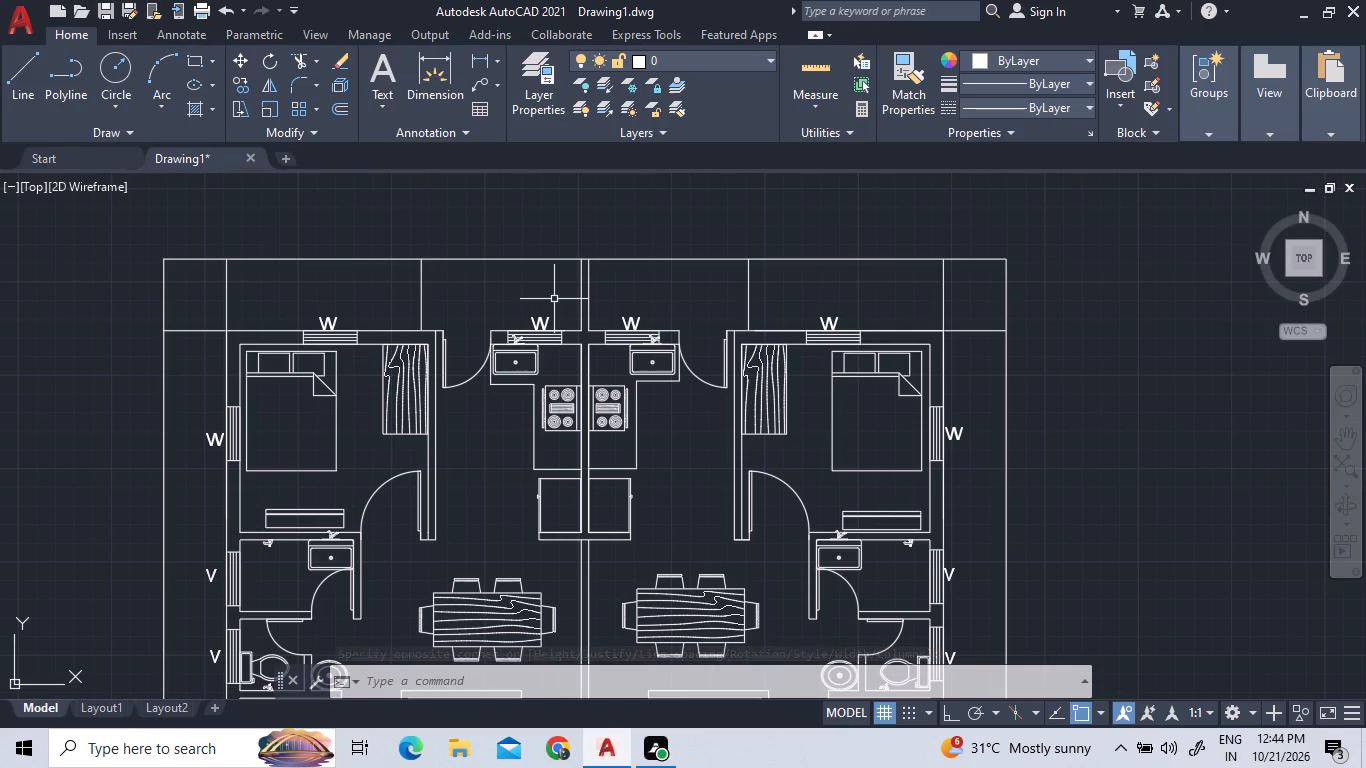
Add the multiline text "wash" at 1' height in the open space above the left unit's kitchen door.
middle_click_drag(555, 299, 464, 280)
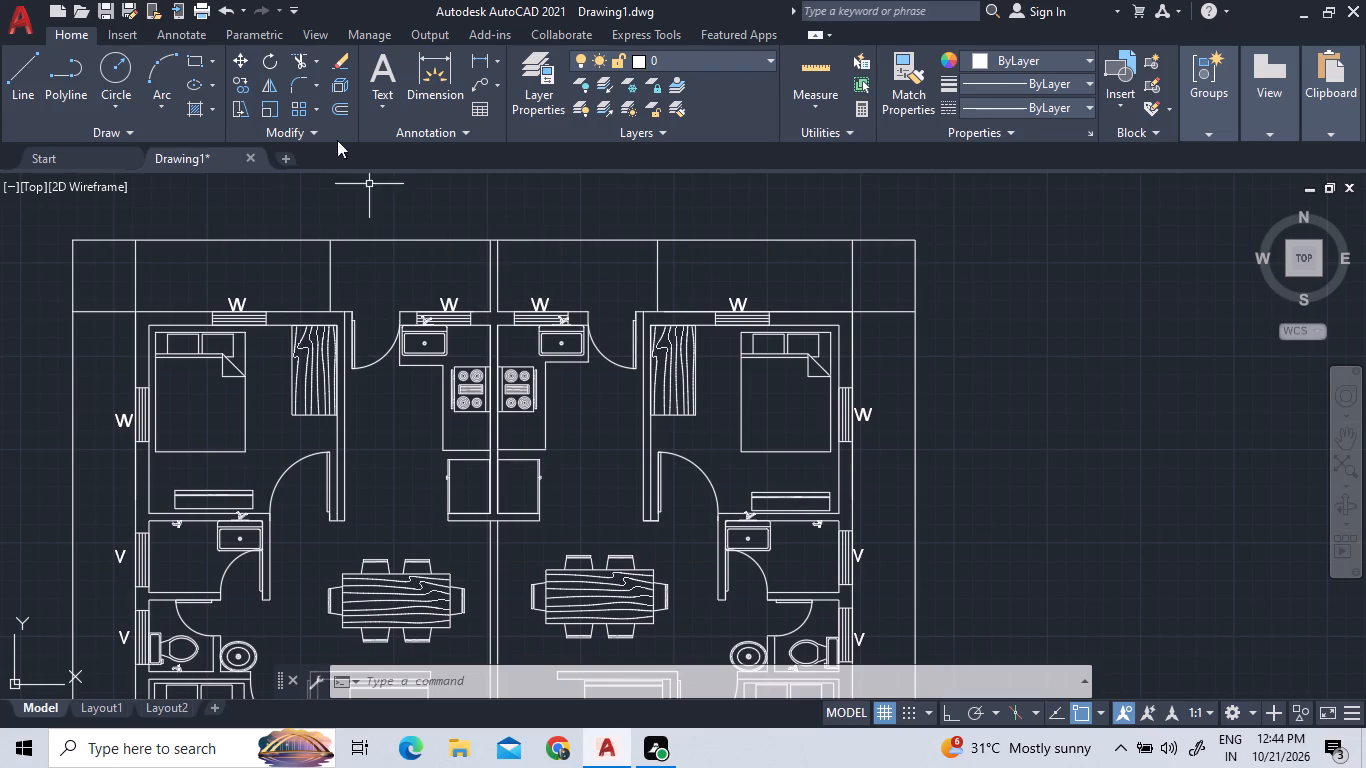
left_click(391, 57)
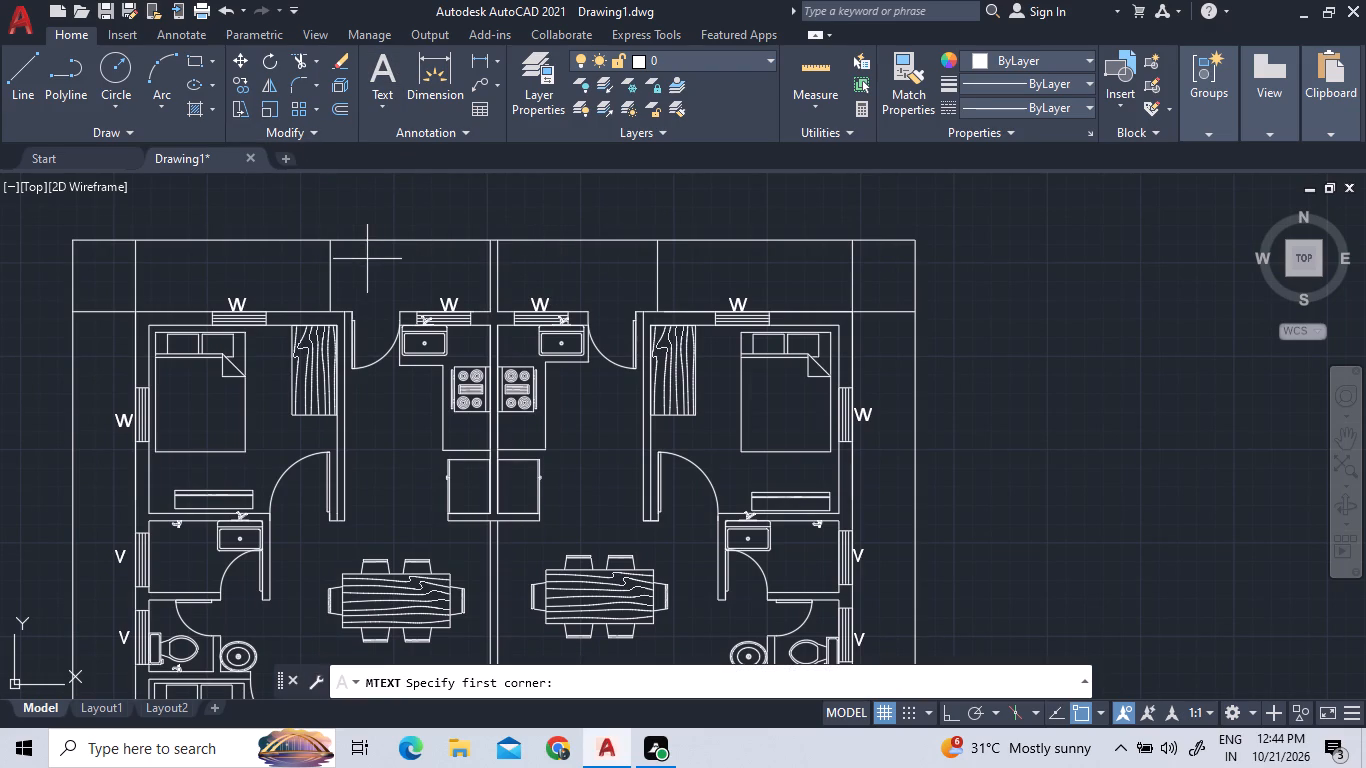
left_click(357, 251)
left_click(446, 281)
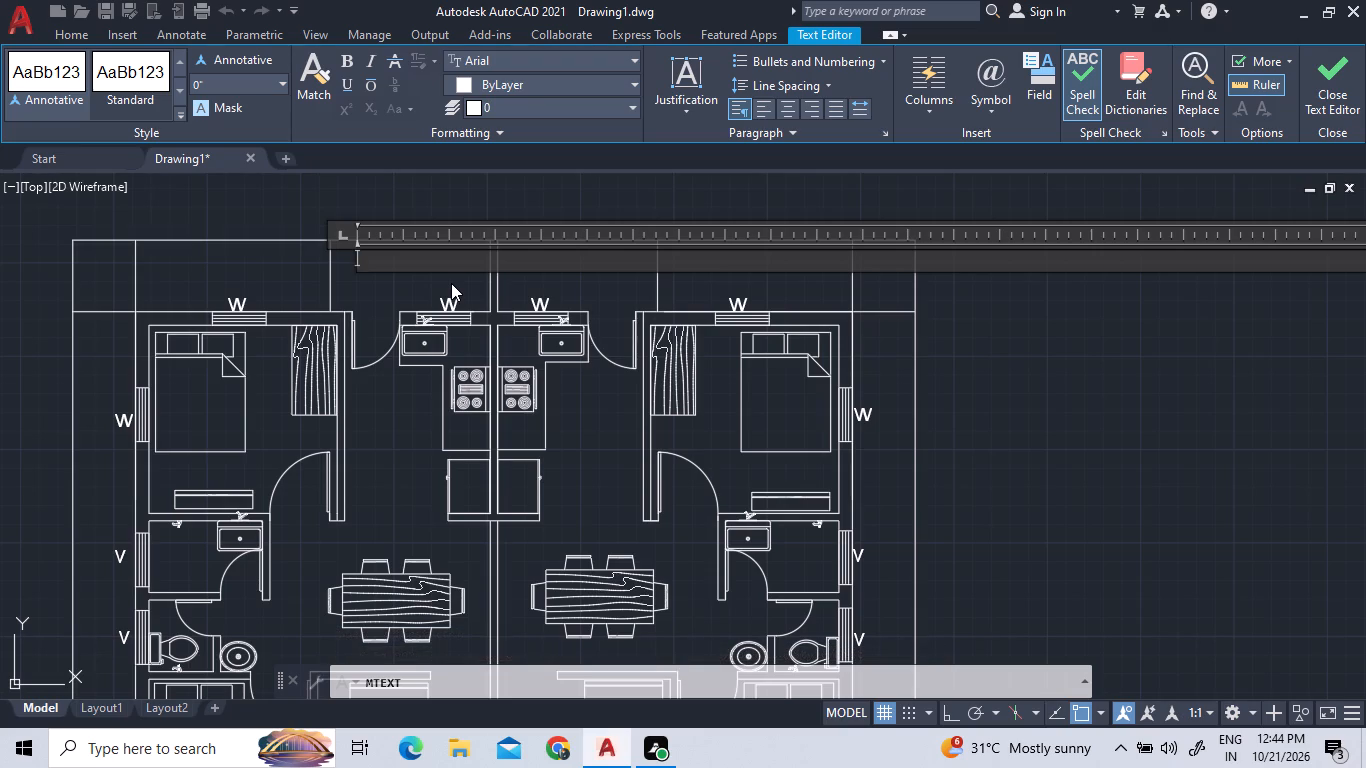
type("wash")
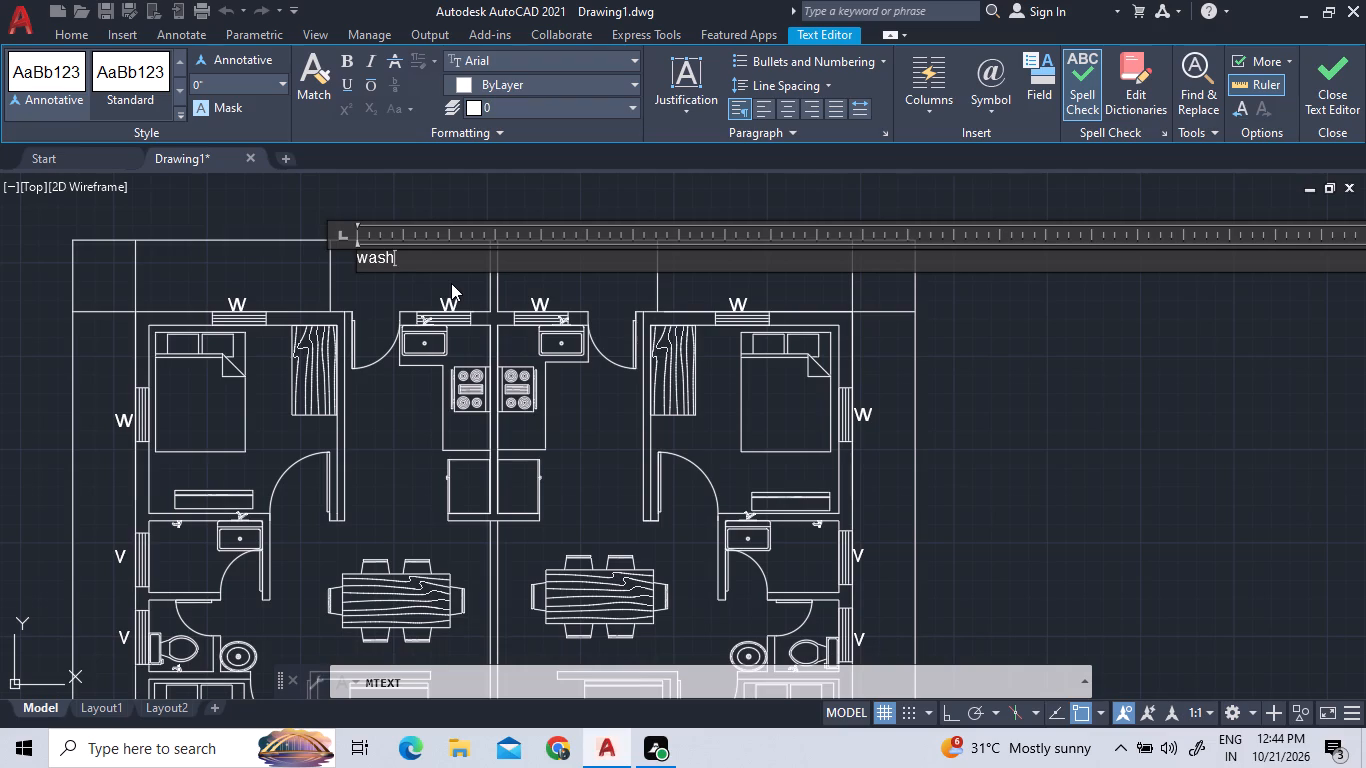
double_click(437, 266)
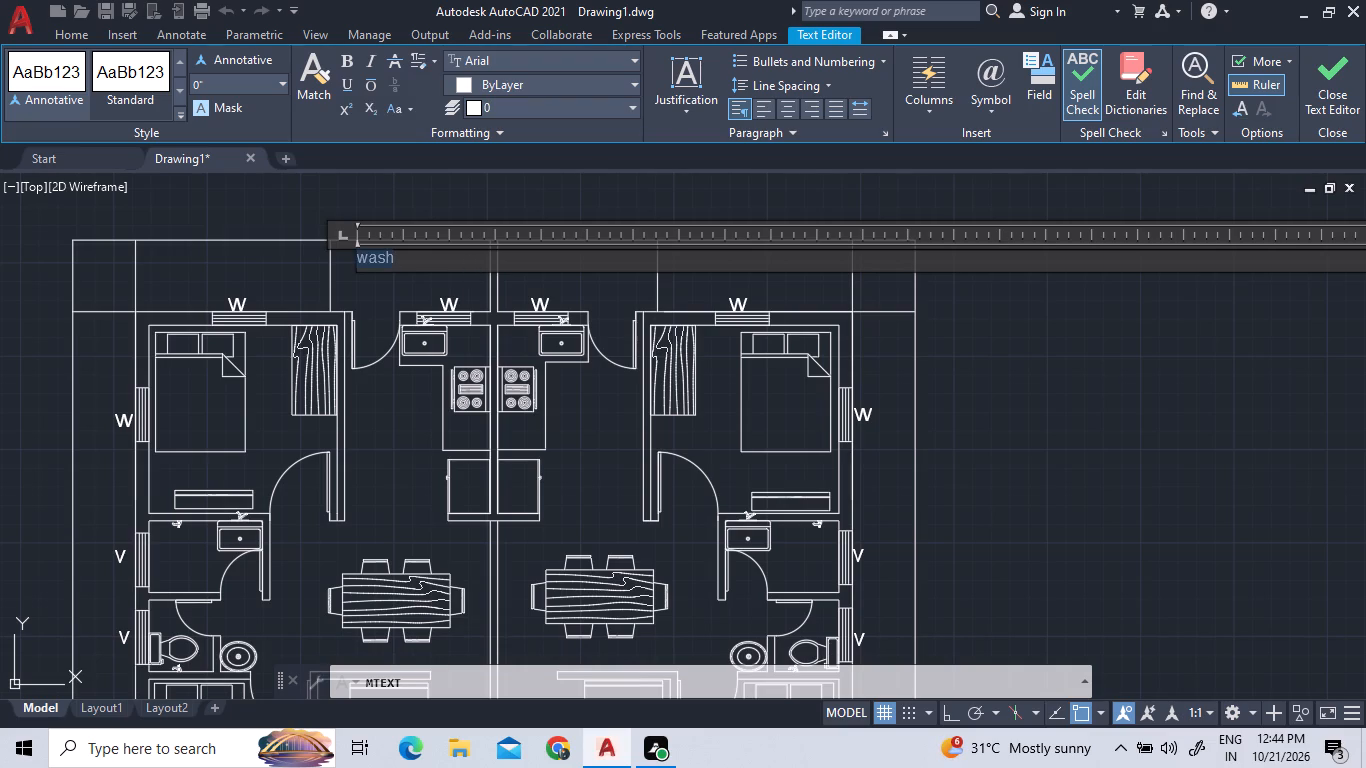
left_click(280, 83)
left_click(243, 124)
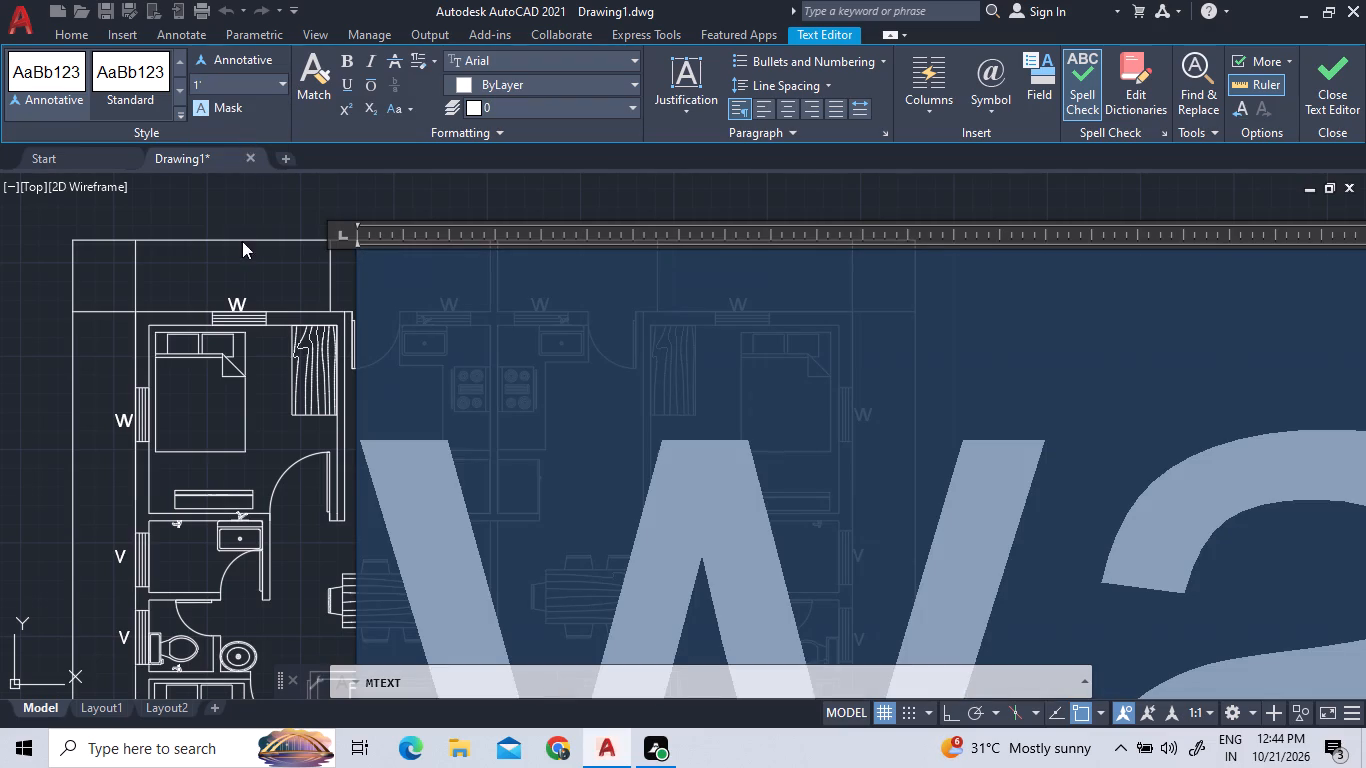
left_click(247, 271)
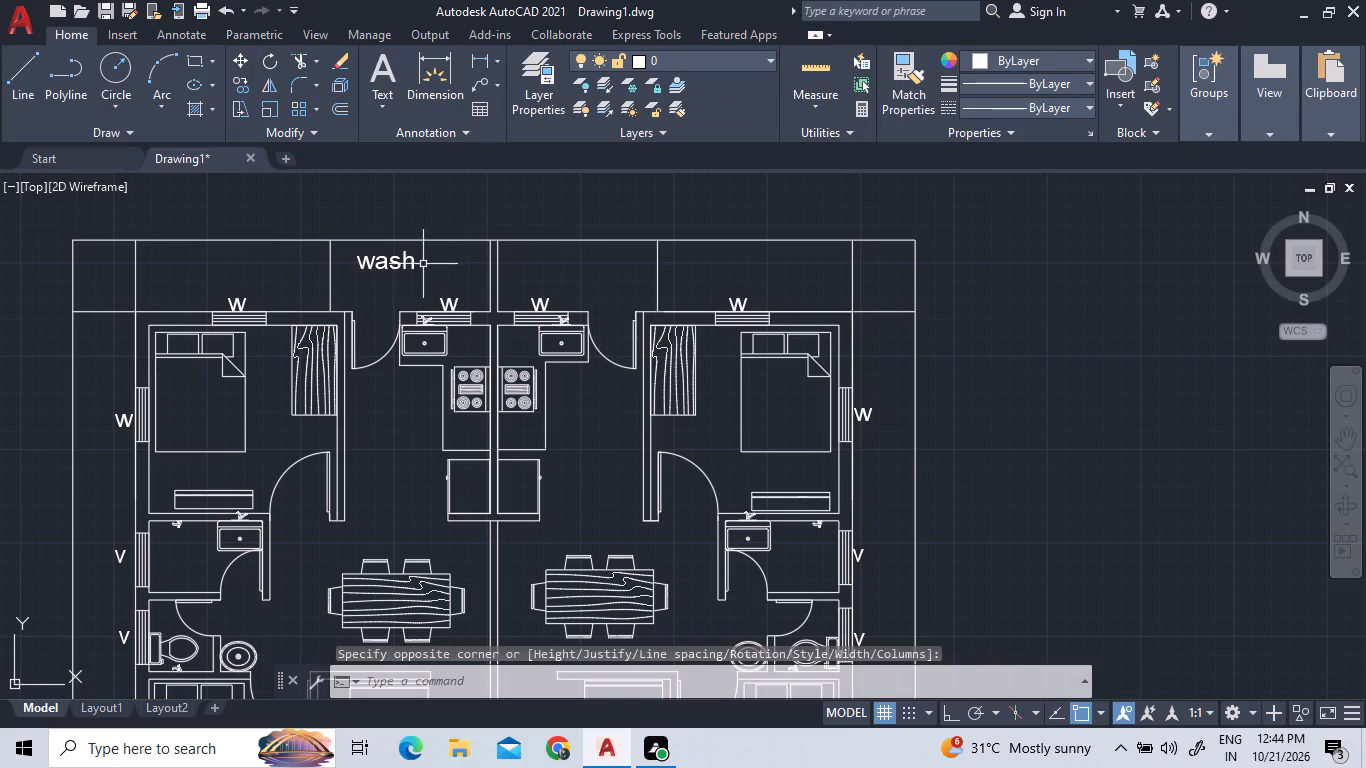
Copy the "wash" label to the matching space of the right unit and to the left unit's upper bedroom and kitchen.
left_click(400, 259)
right_click(396, 270)
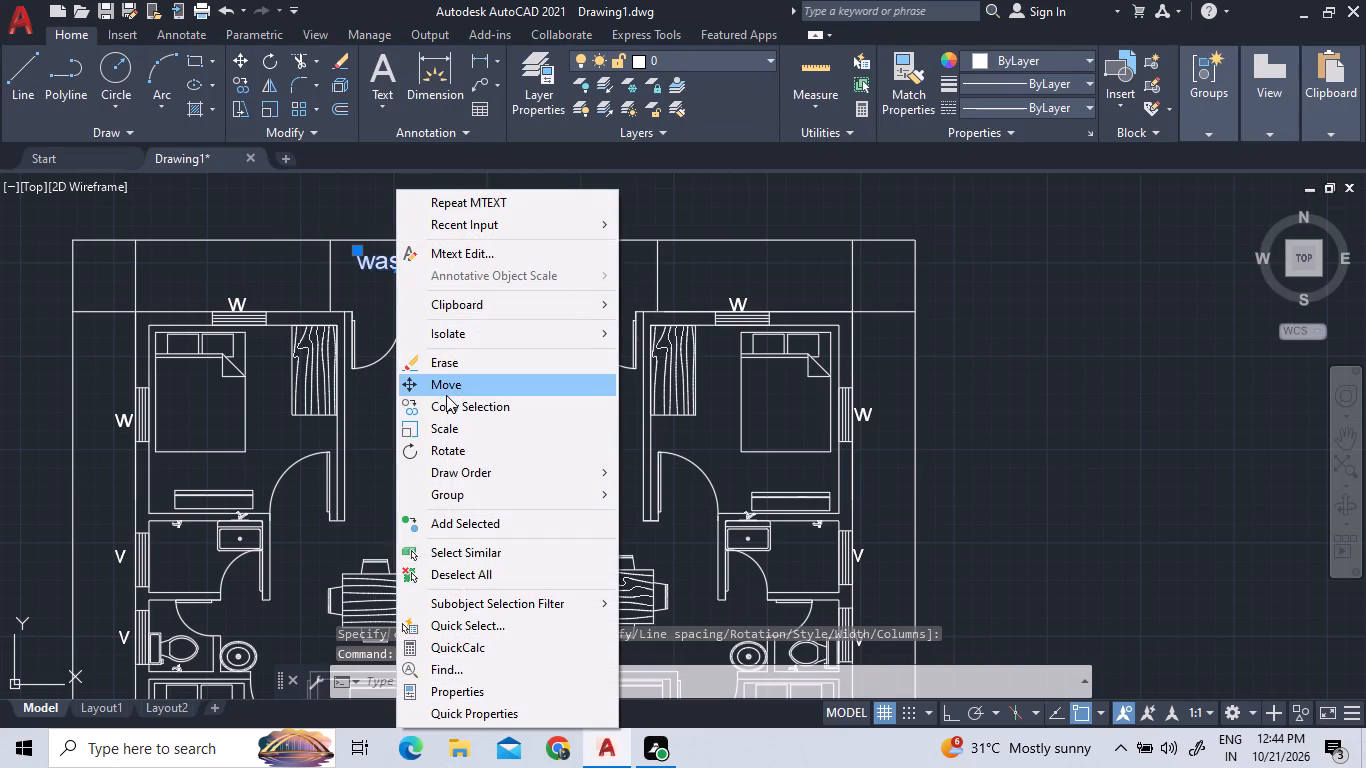
left_click(457, 405)
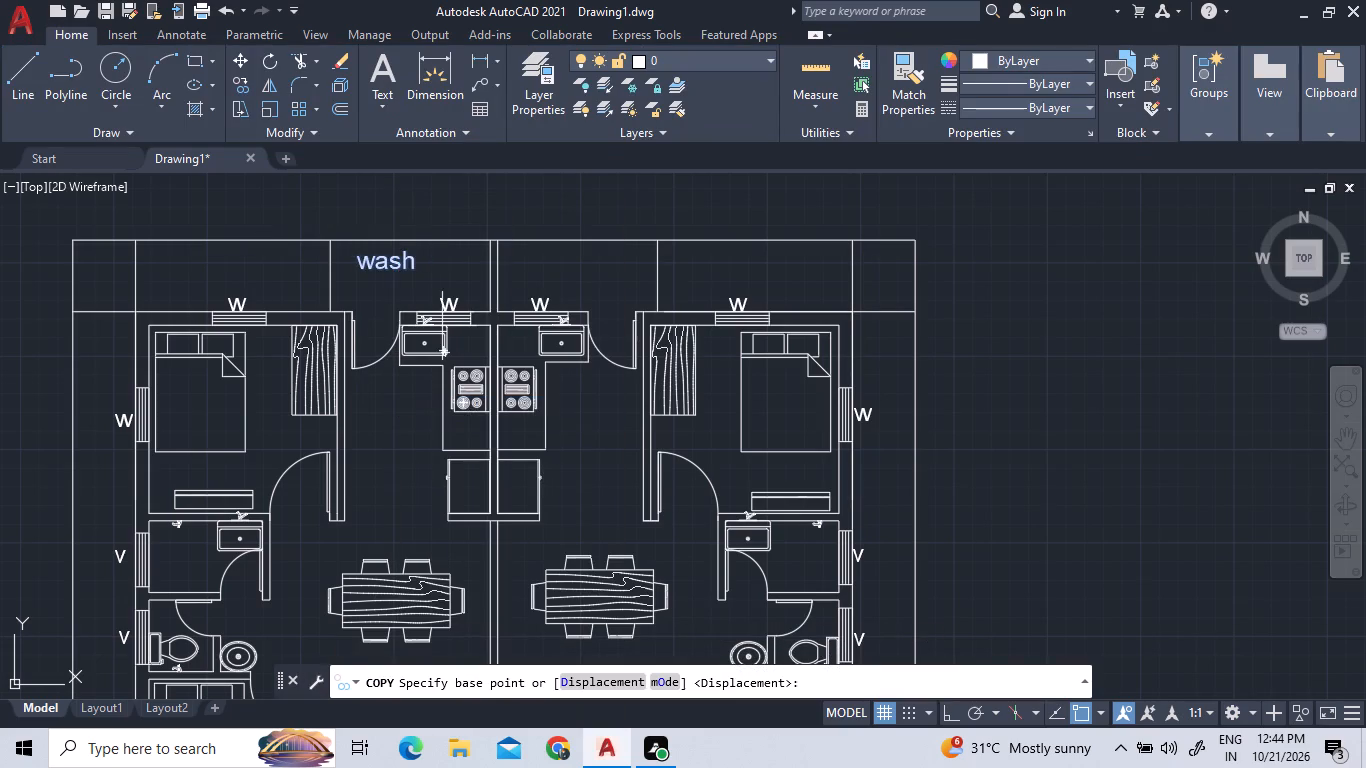
left_click(388, 262)
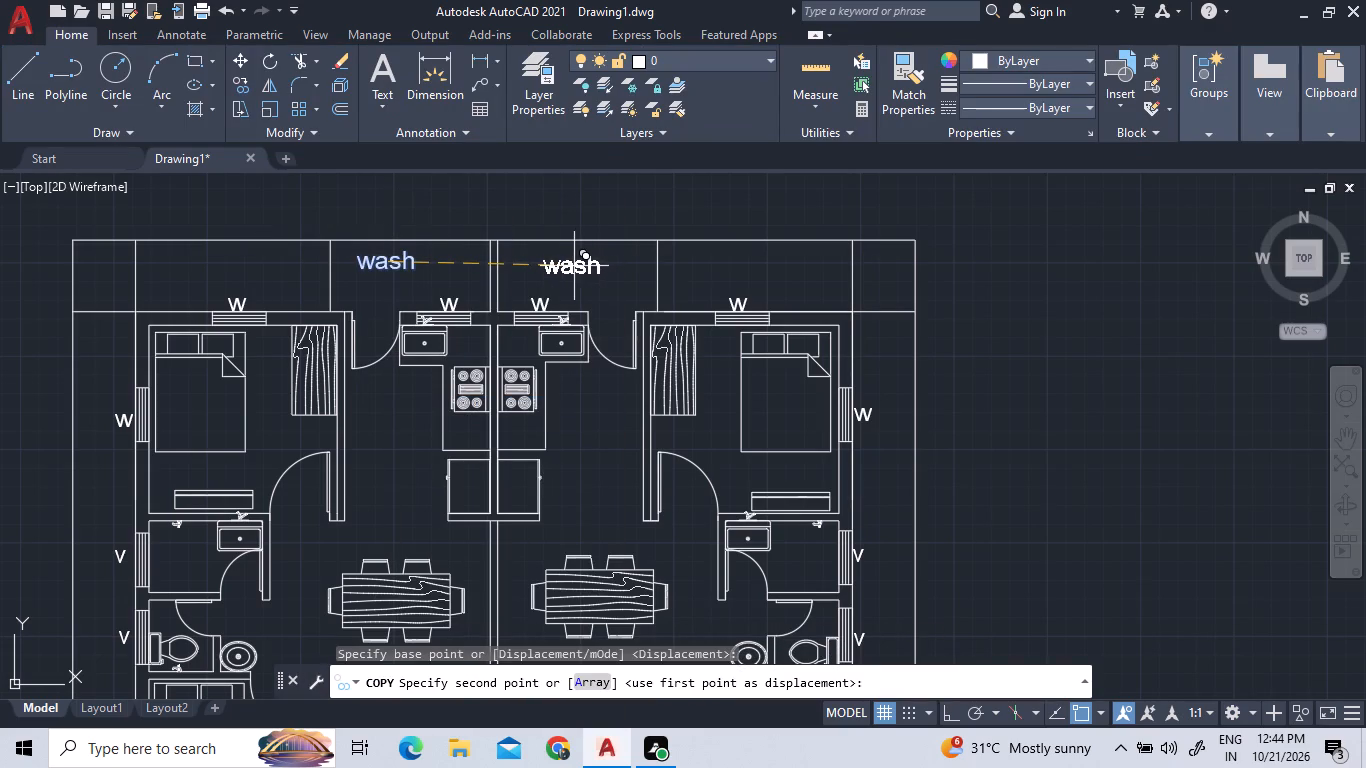
left_click(569, 265)
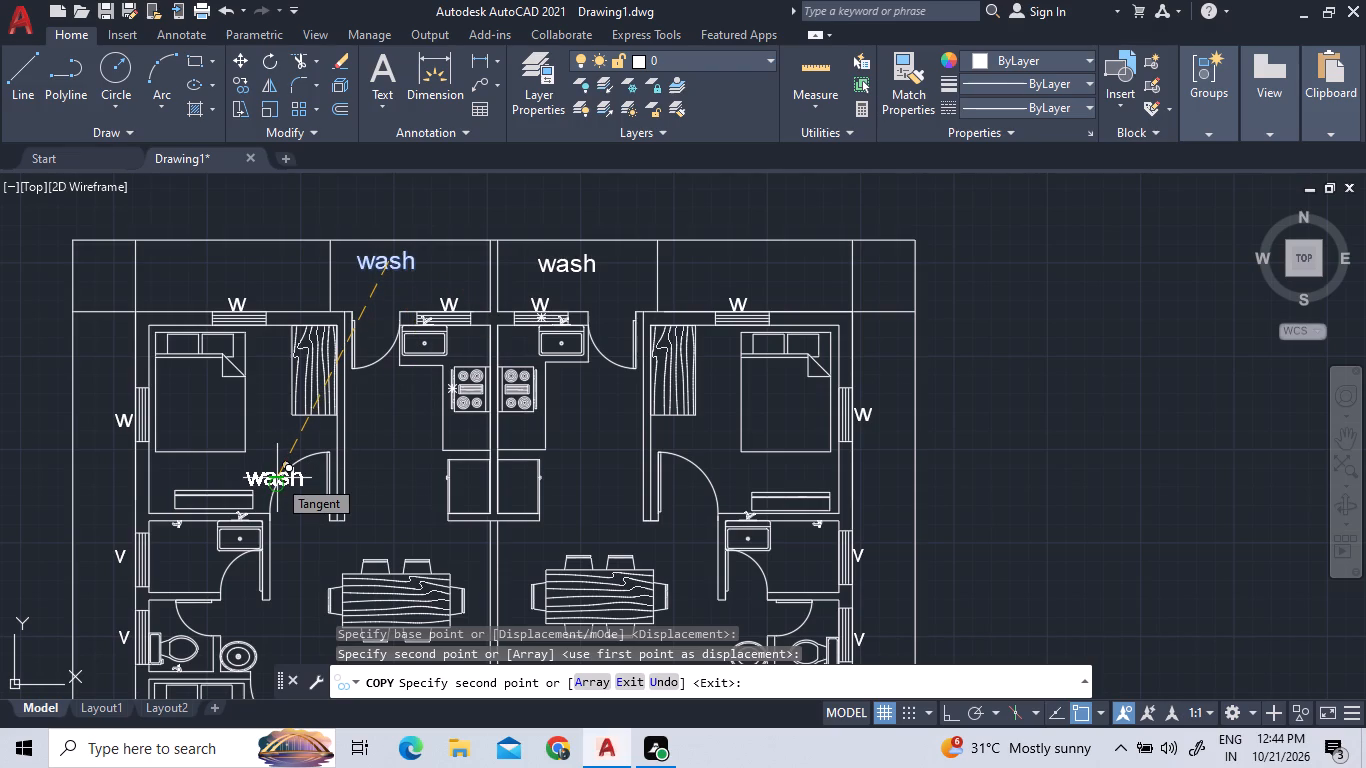
scroll(248, 454, "up", 3)
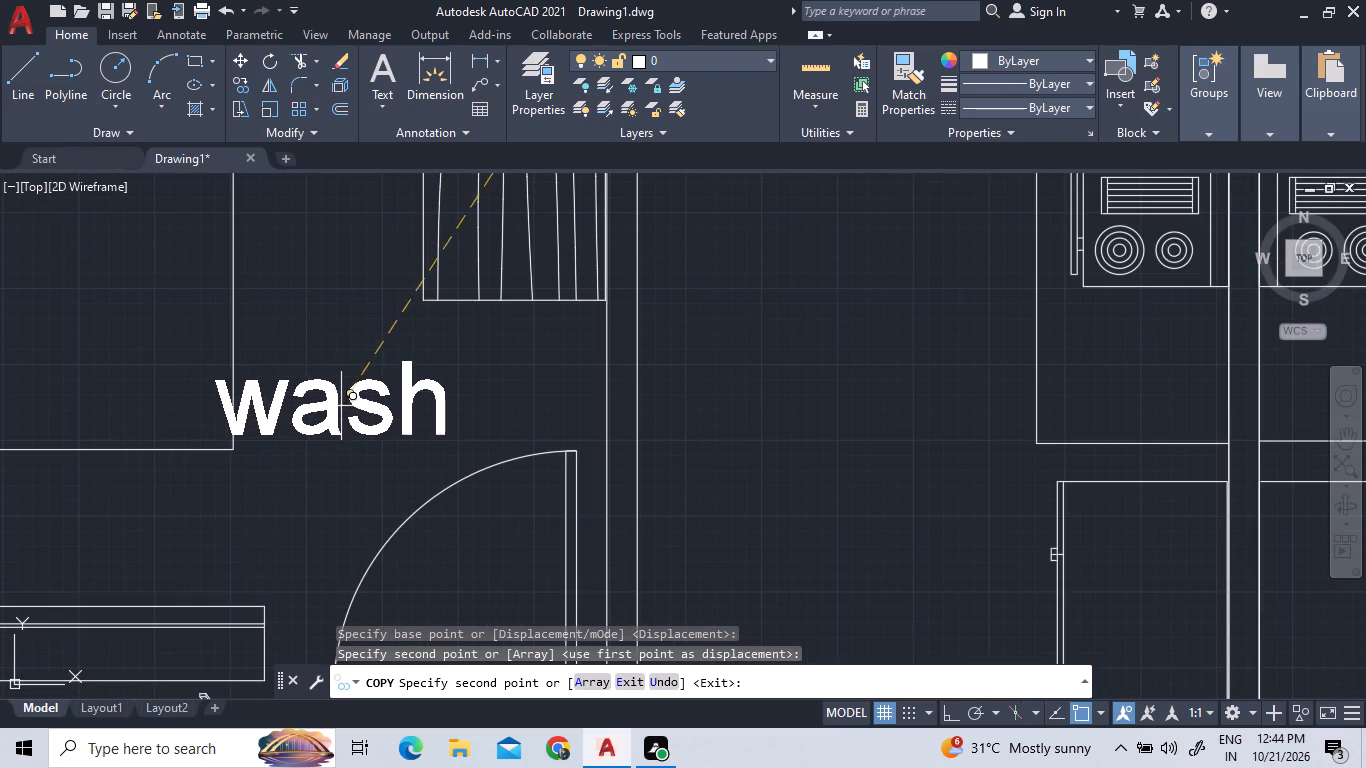
left_click(374, 393)
scroll(376, 391, "down", 3)
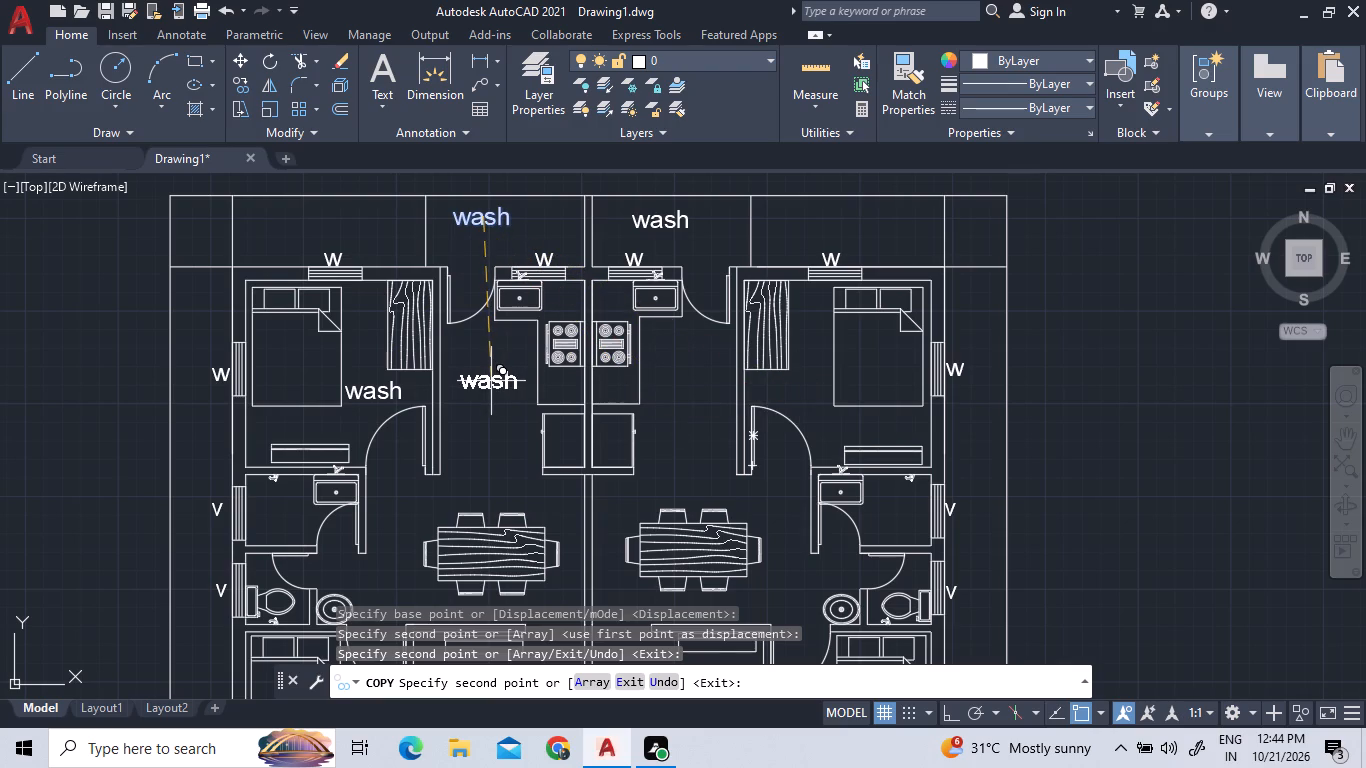
left_click(491, 381)
Place further "wash" copies in the left unit's two middle bathrooms, beside the dining table, and in the lower bedroom and living room.
scroll(491, 380, "down", 3)
scroll(442, 468, "up", 3)
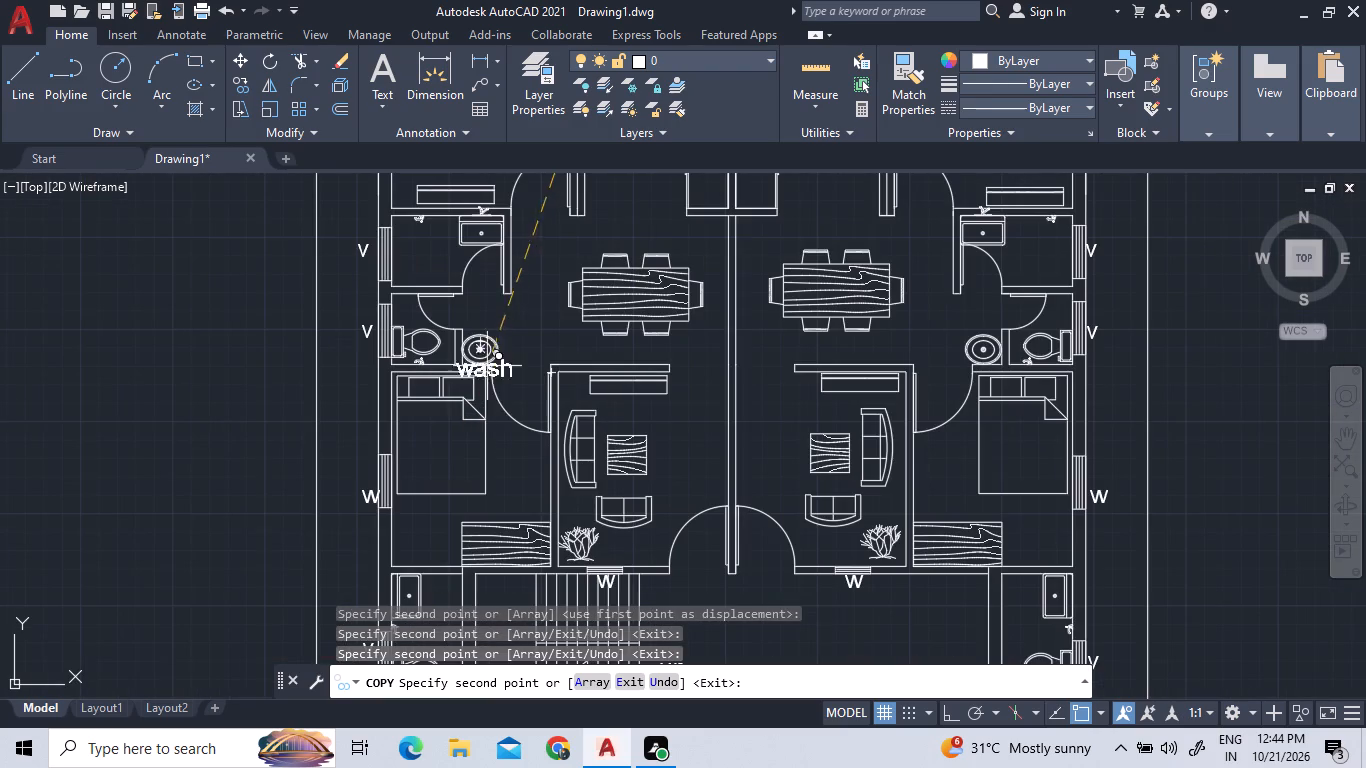
left_click(431, 249)
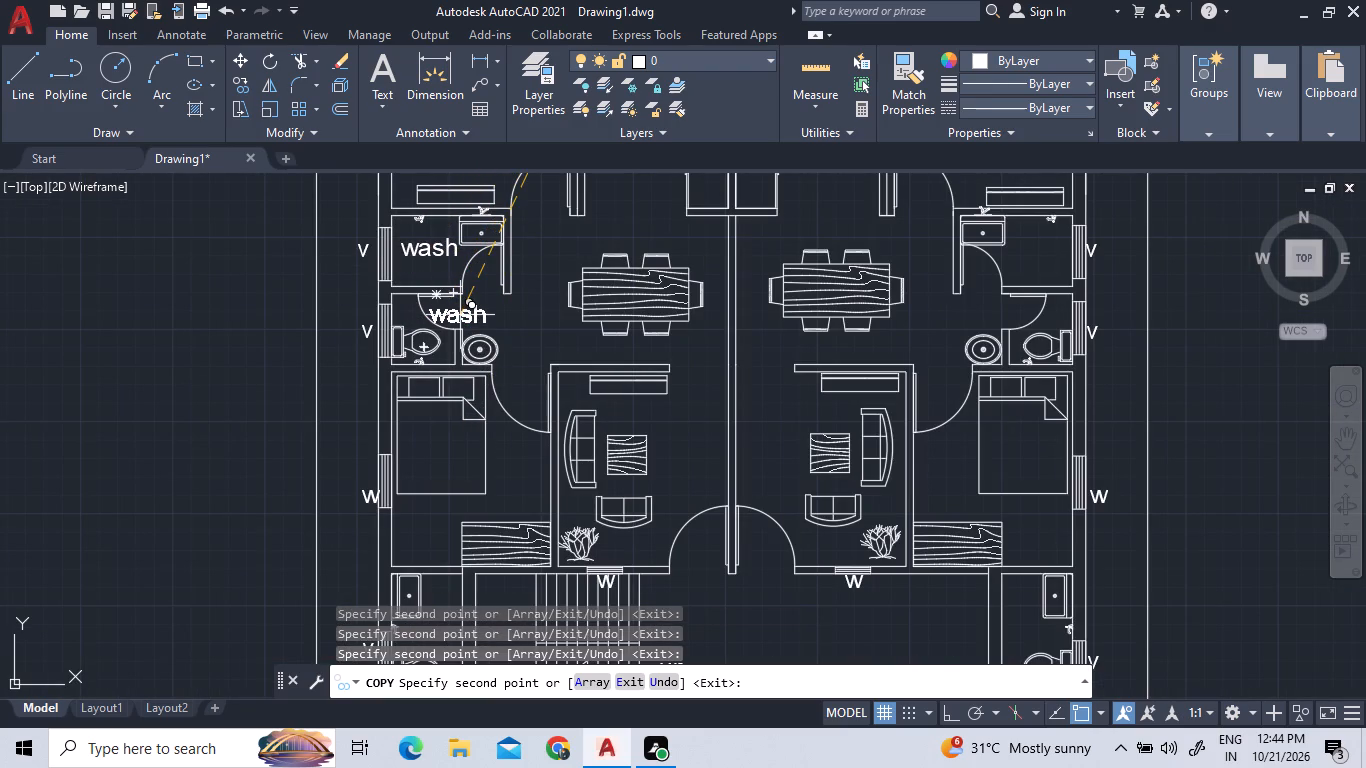
left_click(460, 315)
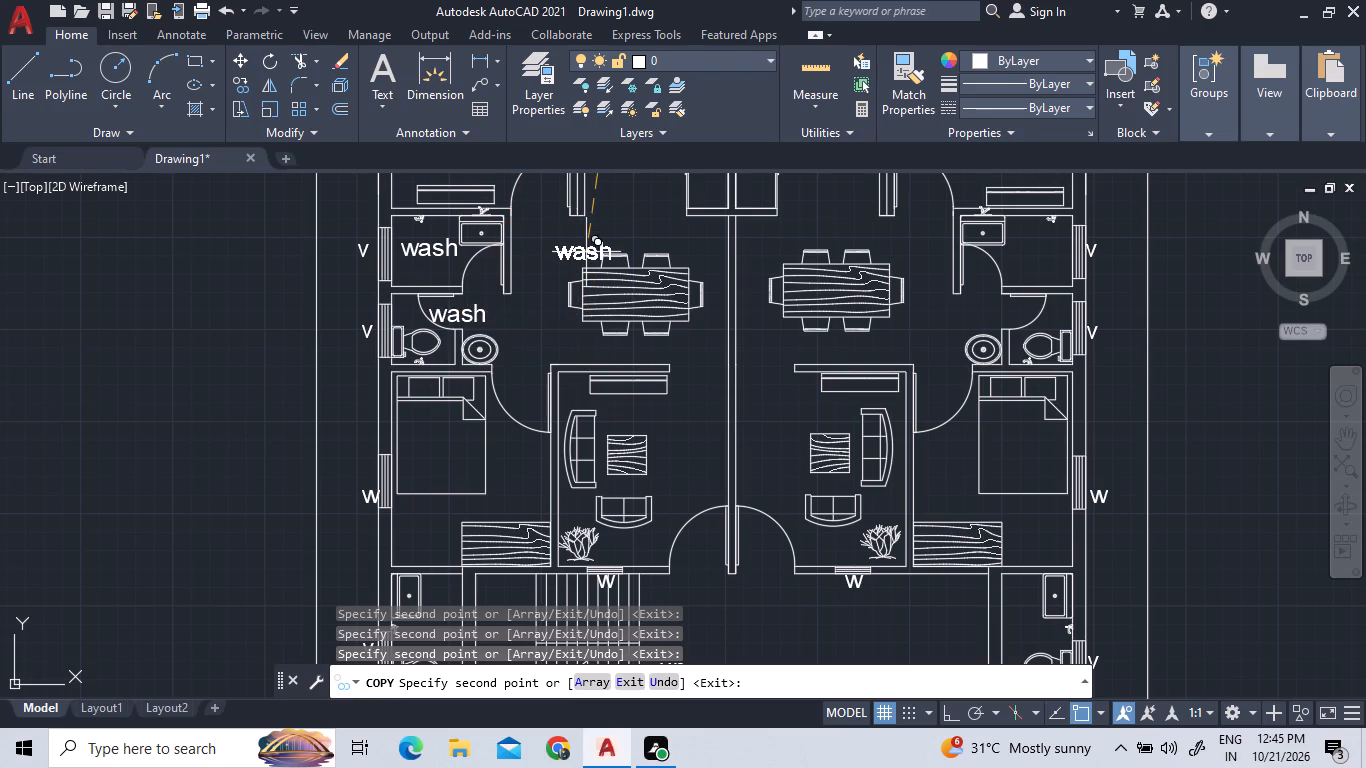
left_click(568, 333)
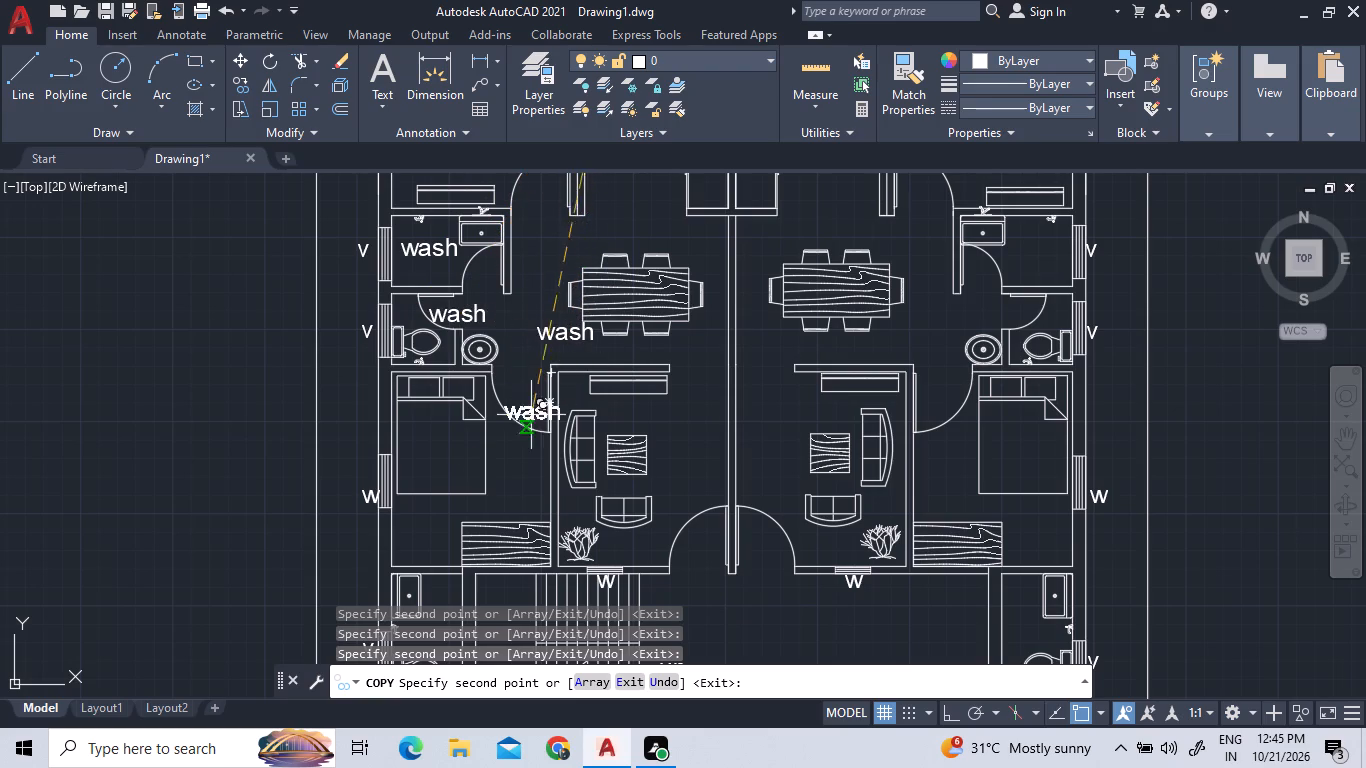
left_click(505, 457)
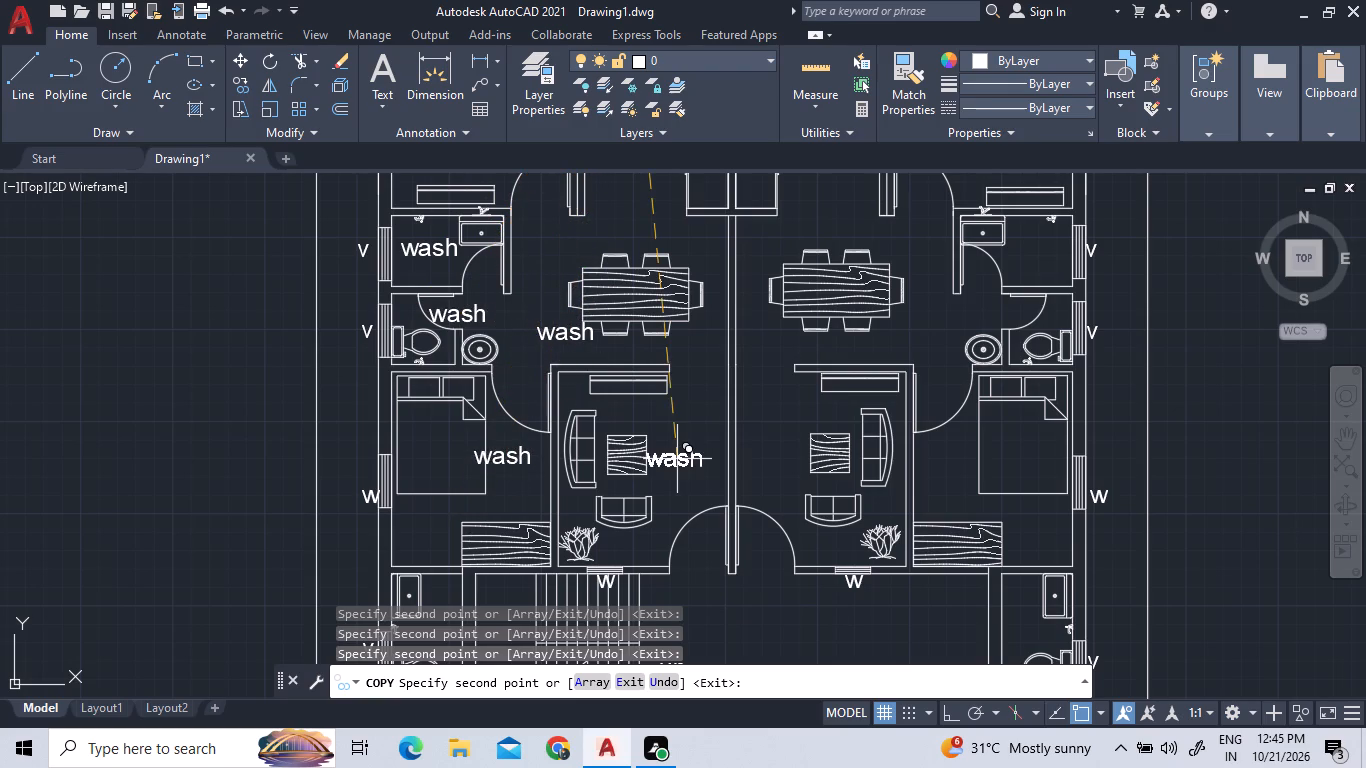
left_click(678, 458)
Place the last "wash" copies in the lower-left toilet and in the open area to the right of the stairs.
scroll(625, 487, "down", 3)
scroll(612, 532, "up", 3)
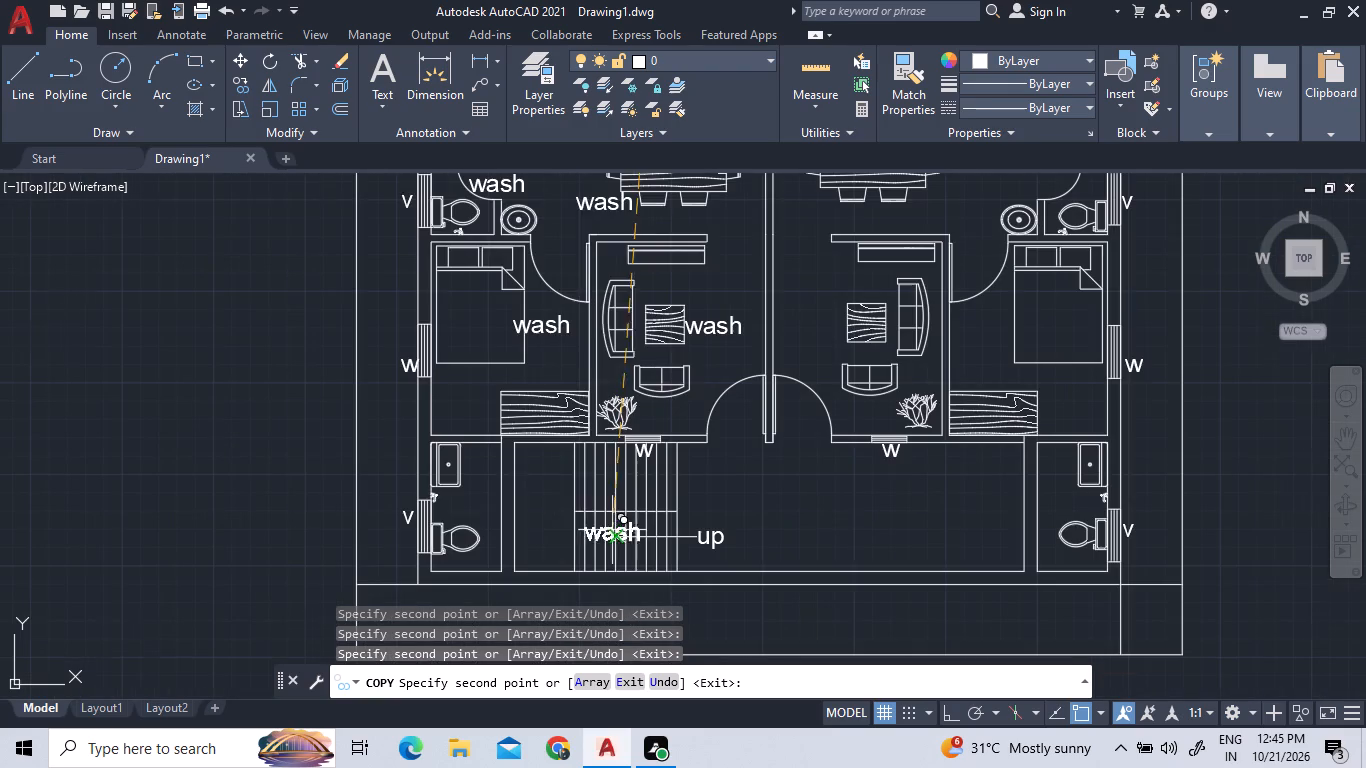
left_click(468, 506)
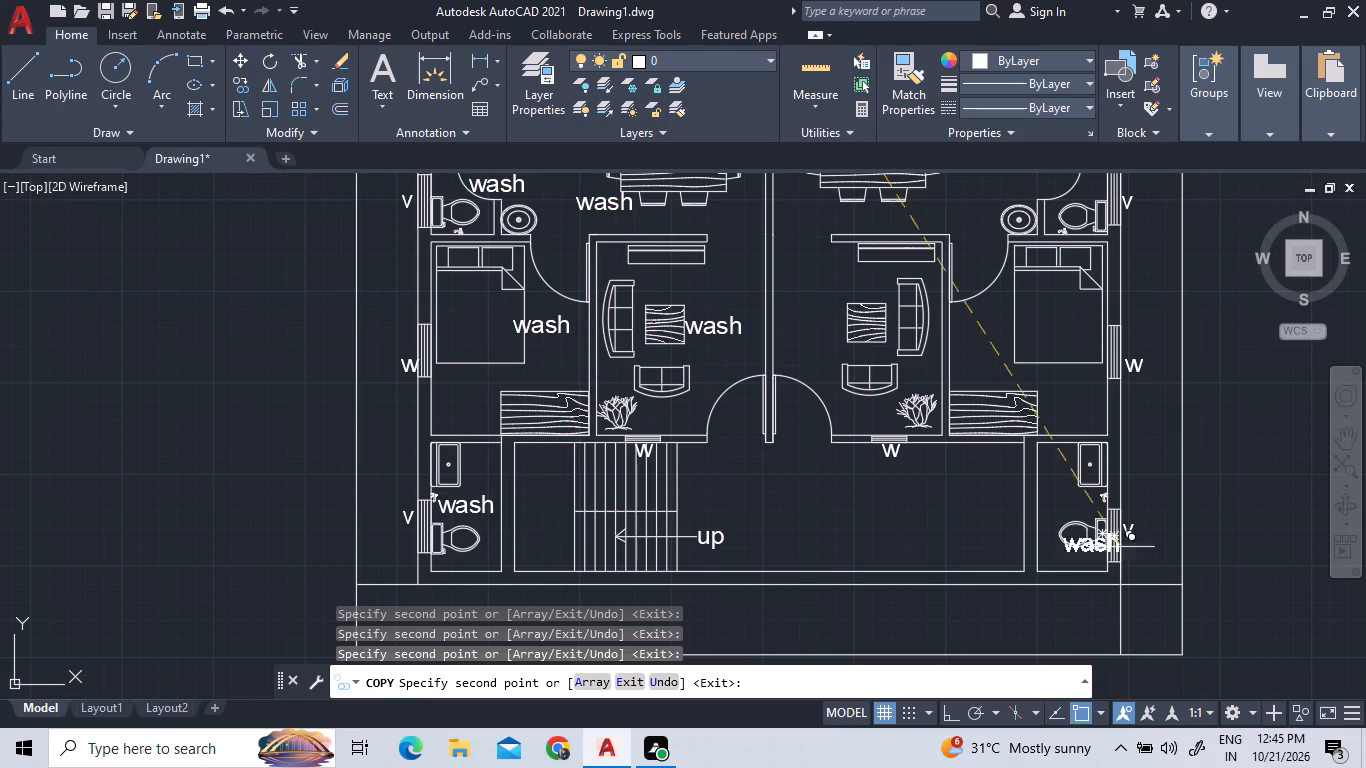
left_click(889, 516)
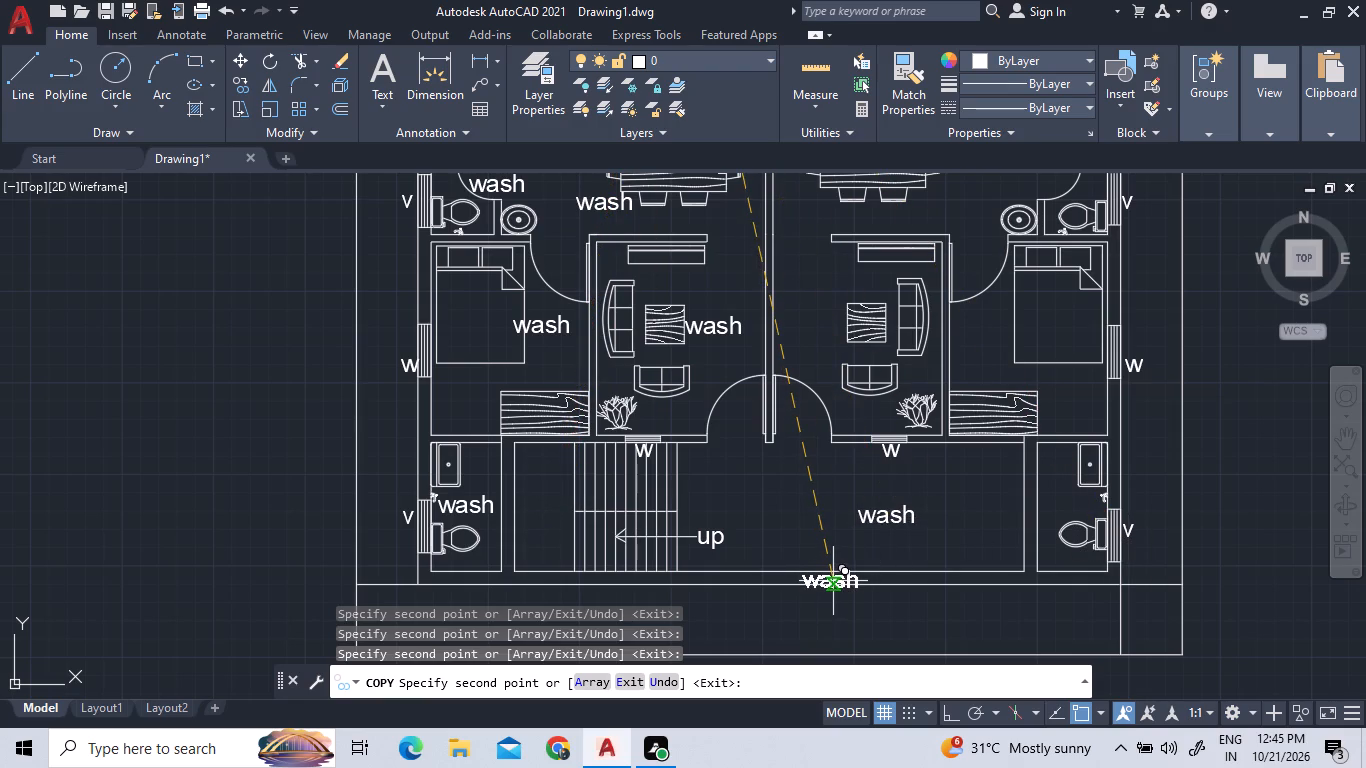
key("Escape")
Change the copied label in the open area right of the stairs to "porch".
left_click(896, 526)
triple_click(895, 517)
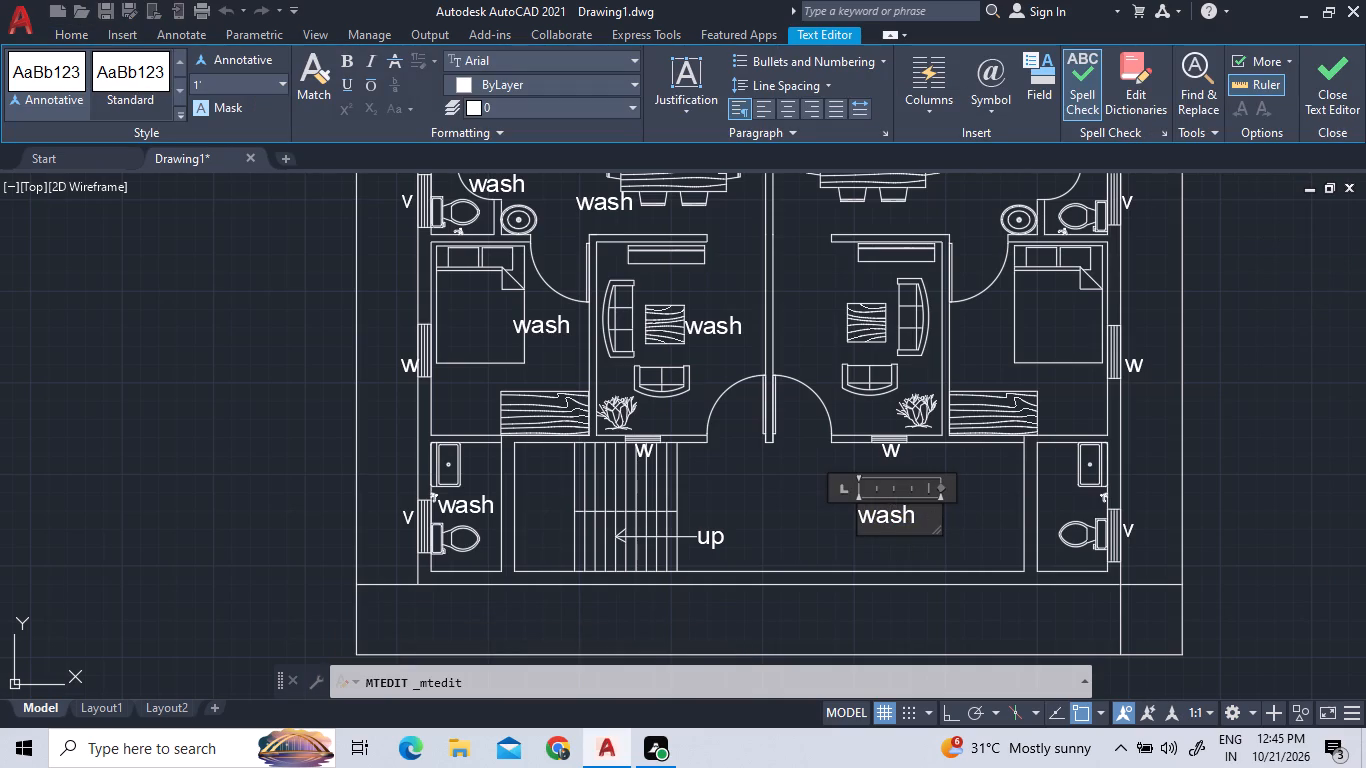
left_click(929, 516)
key("BackSpace")
key("BackSpace")
key("BackSpace")
key("BackSpace")
key("BackSpace")
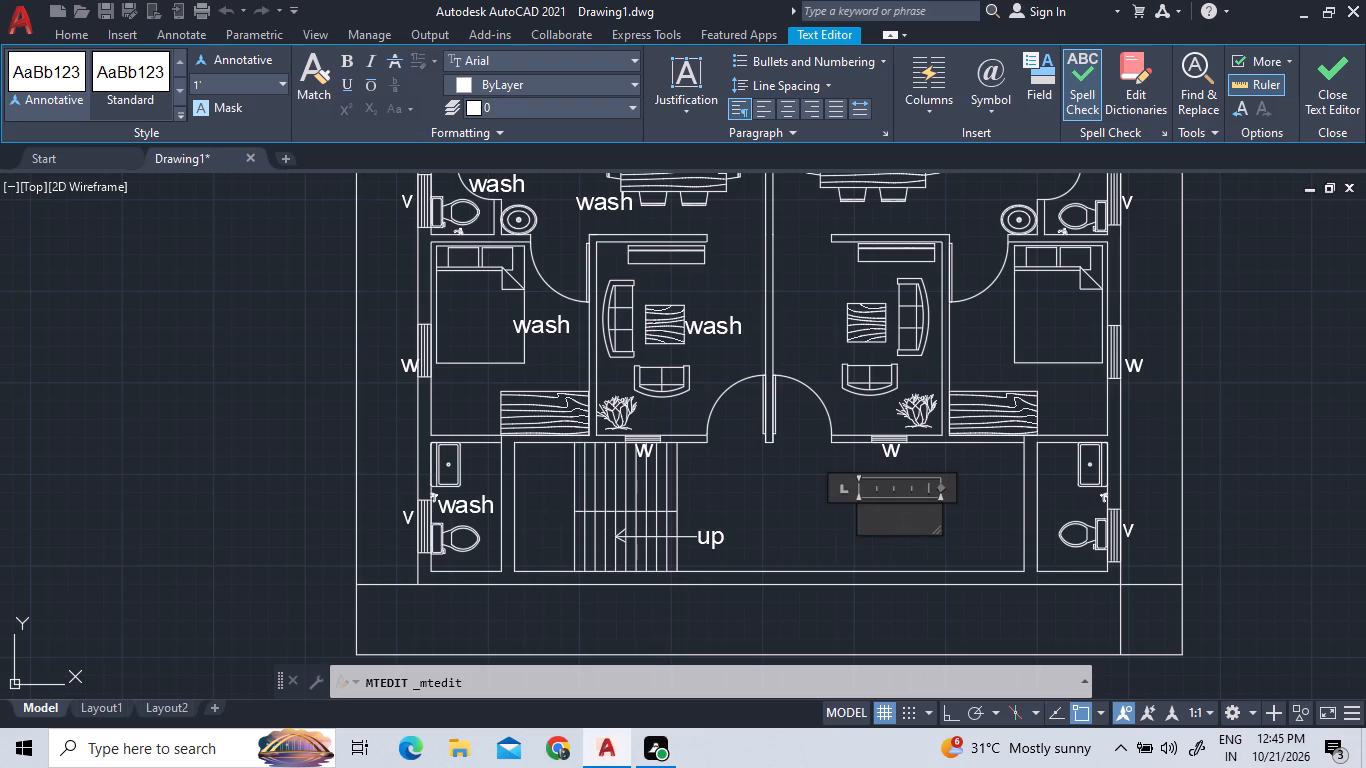
type("porch")
left_click(975, 517)
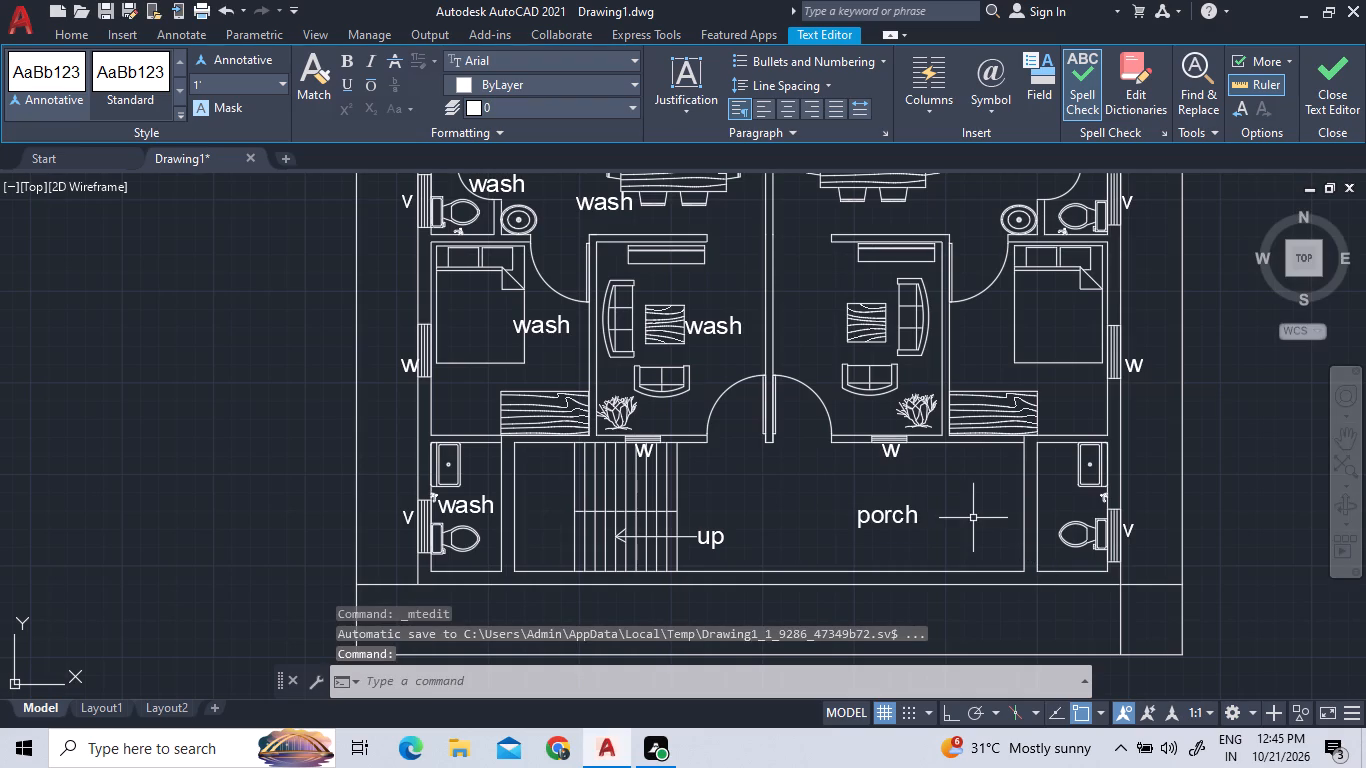
Change the copied label in the lower-left toilet beside the stairs to "toilet".
scroll(950, 522, "down", 4)
scroll(852, 508, "up", 4)
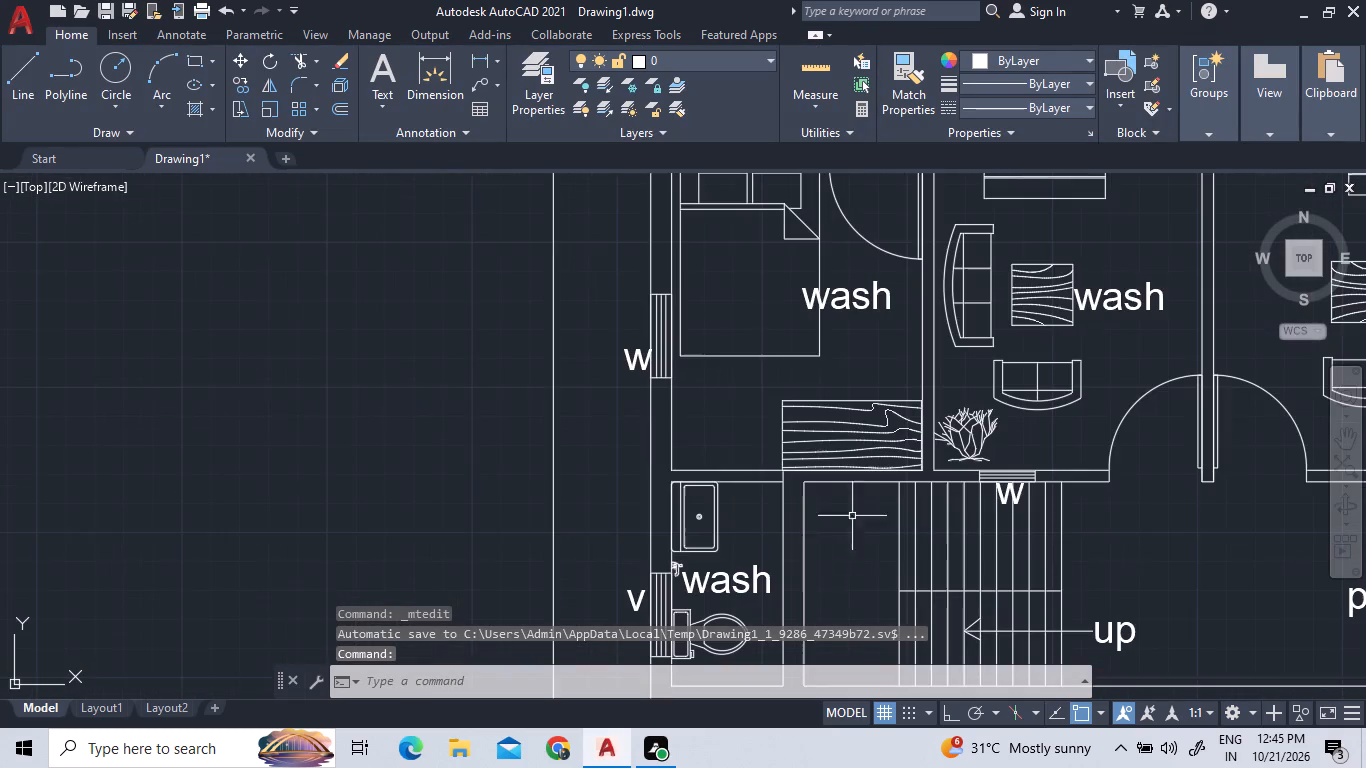
scroll(918, 553, "down", 3)
scroll(871, 564, "up", 4)
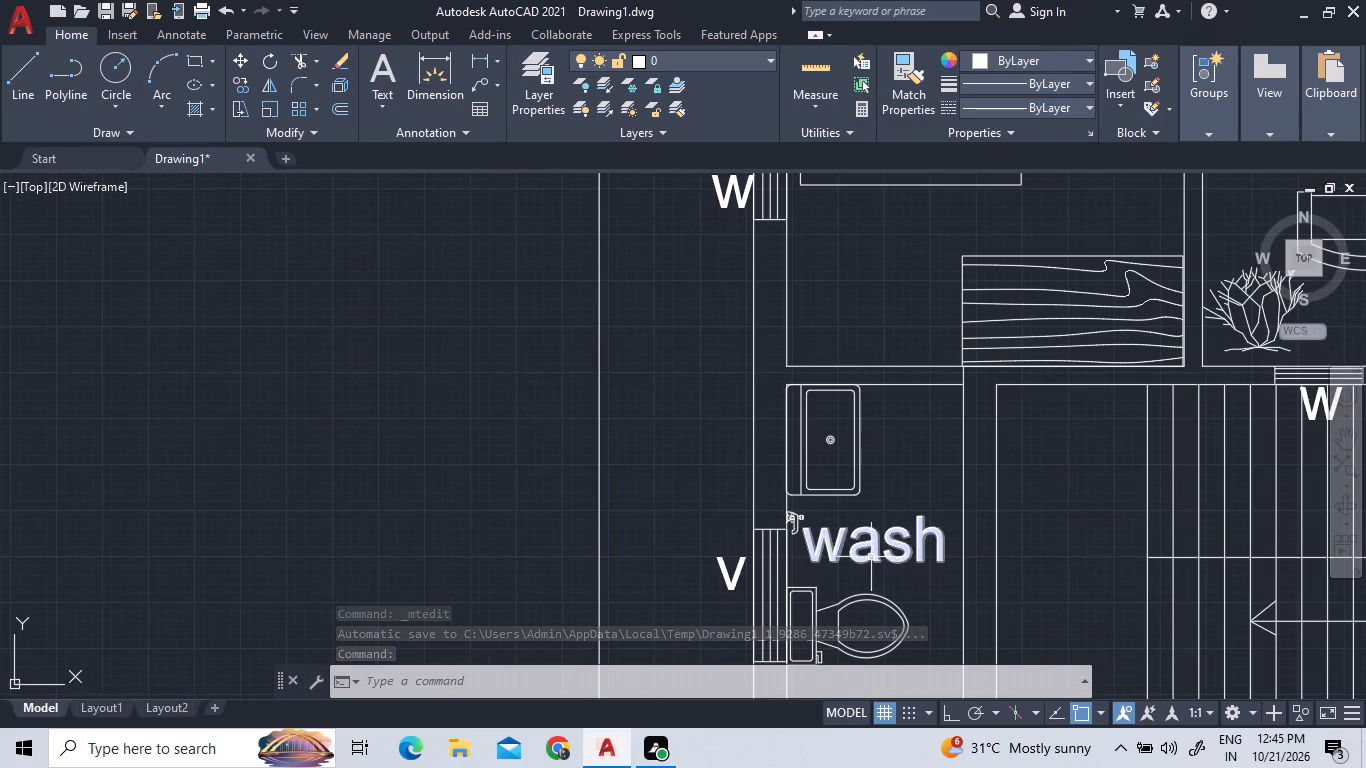
triple_click(871, 551)
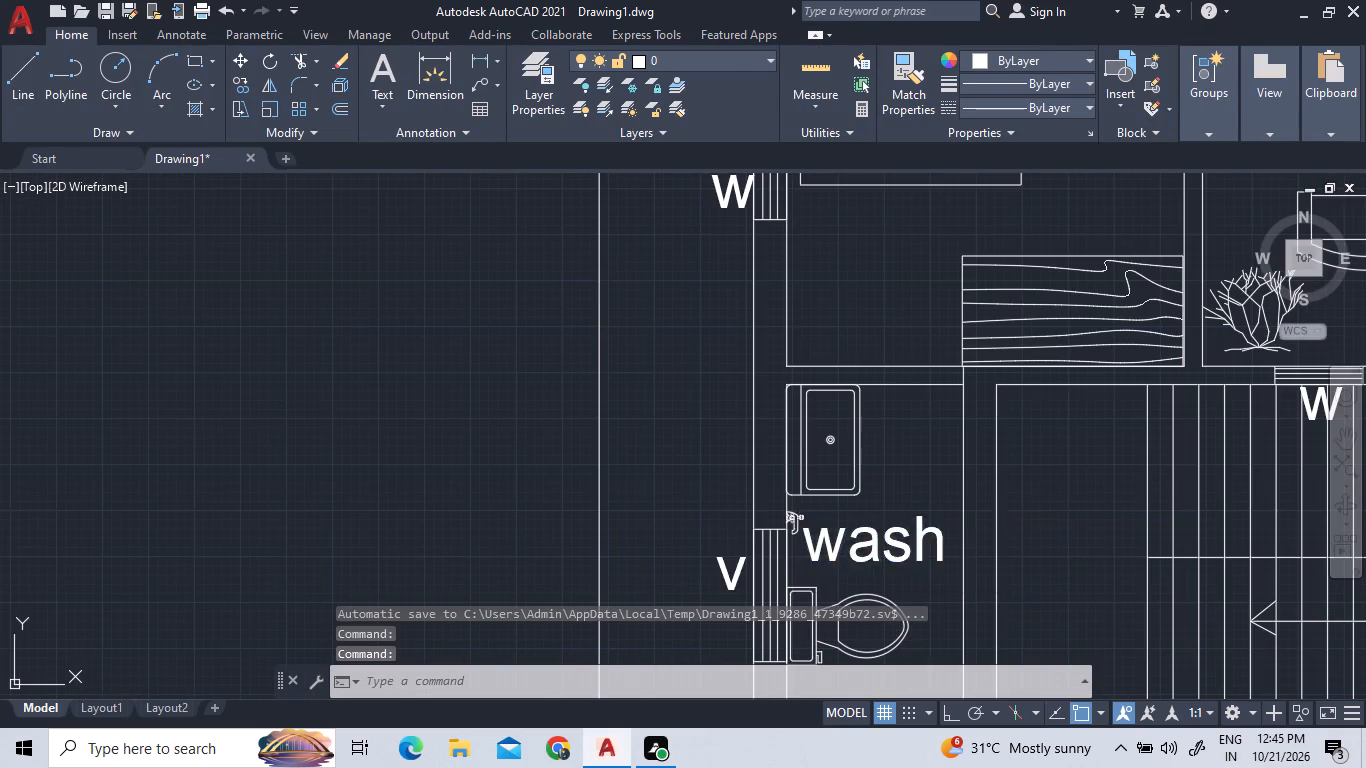
key("Right")
key("Right")
key("Right")
key("Right")
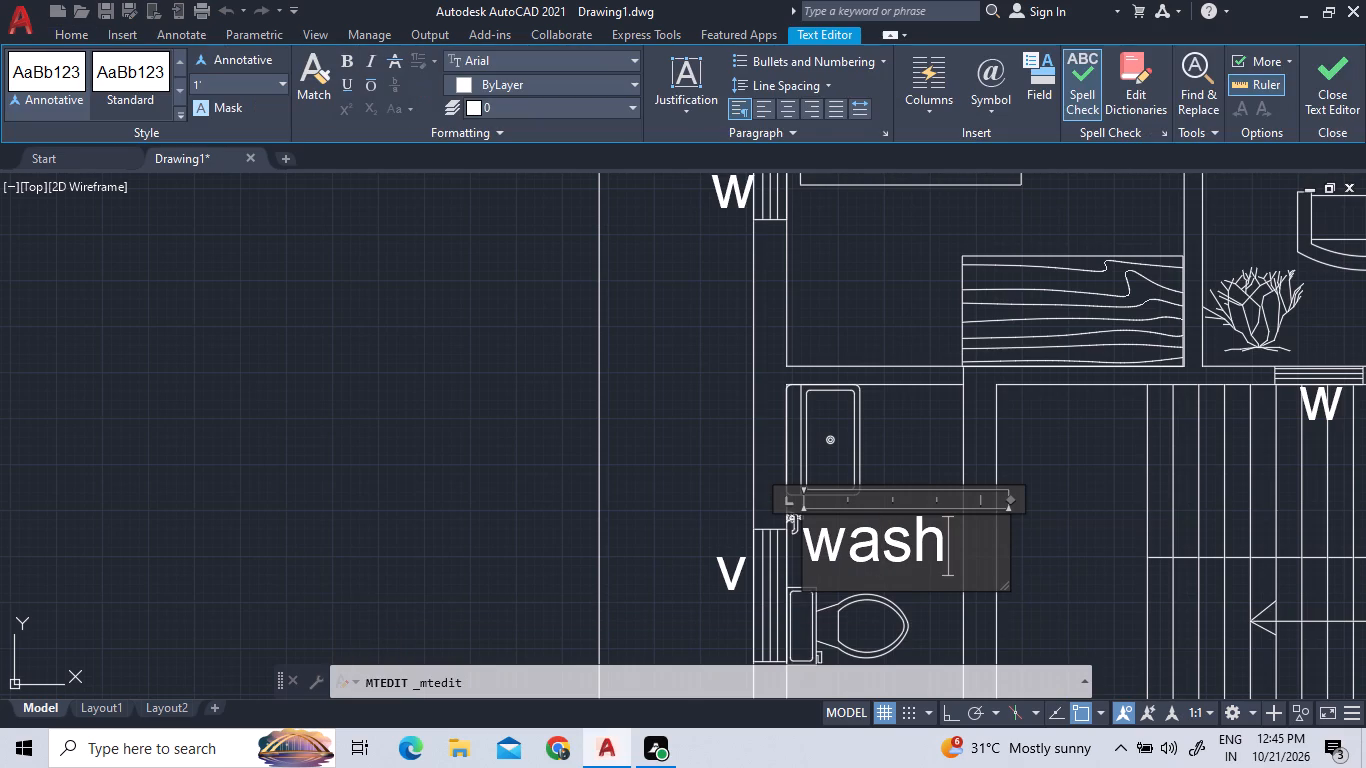
key("BackSpace")
key("BackSpace")
key("BackSpace")
key("BackSpace")
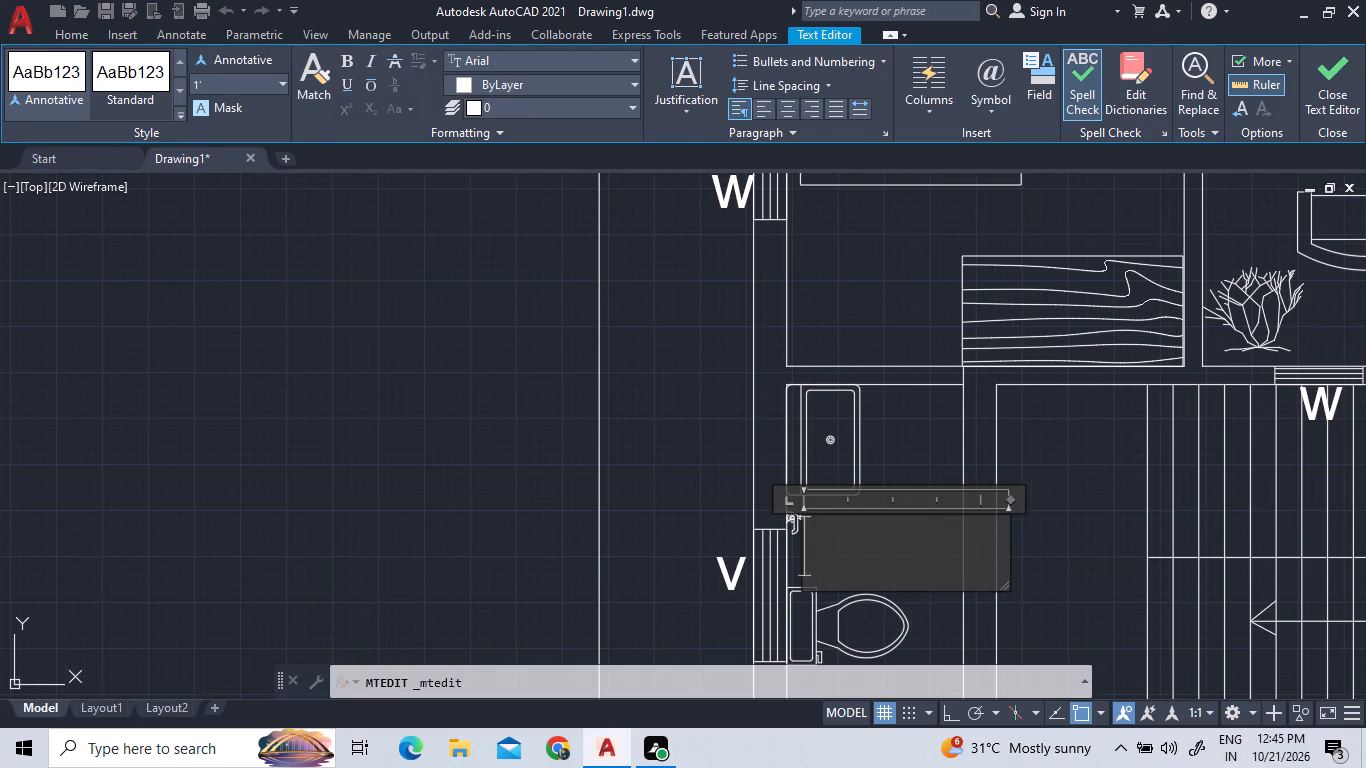
type("toil")
type("et")
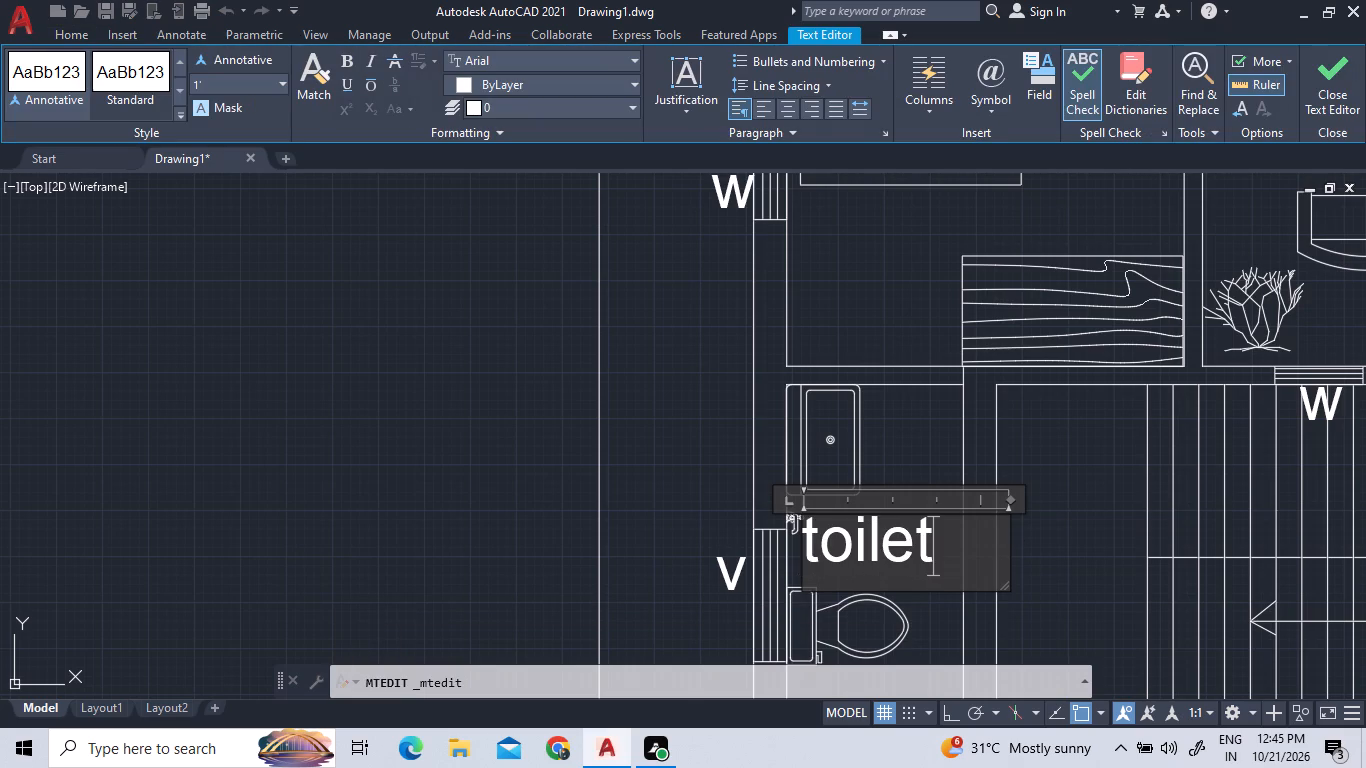
left_click(889, 467)
Change the copied "wash" label in the left unit's lower bedroom to "bedroom".
scroll(910, 486, "down", 3)
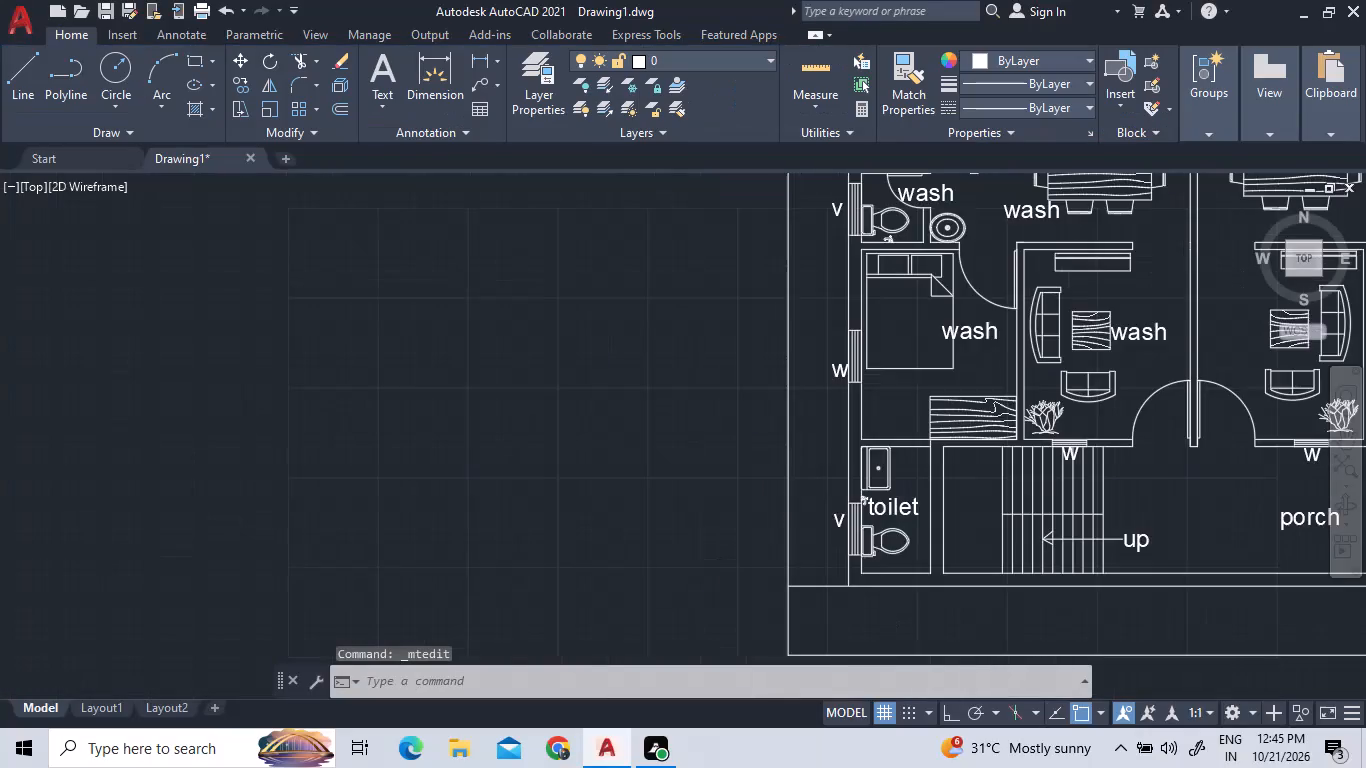
scroll(982, 425, "up", 2)
scroll(954, 329, "up", 2)
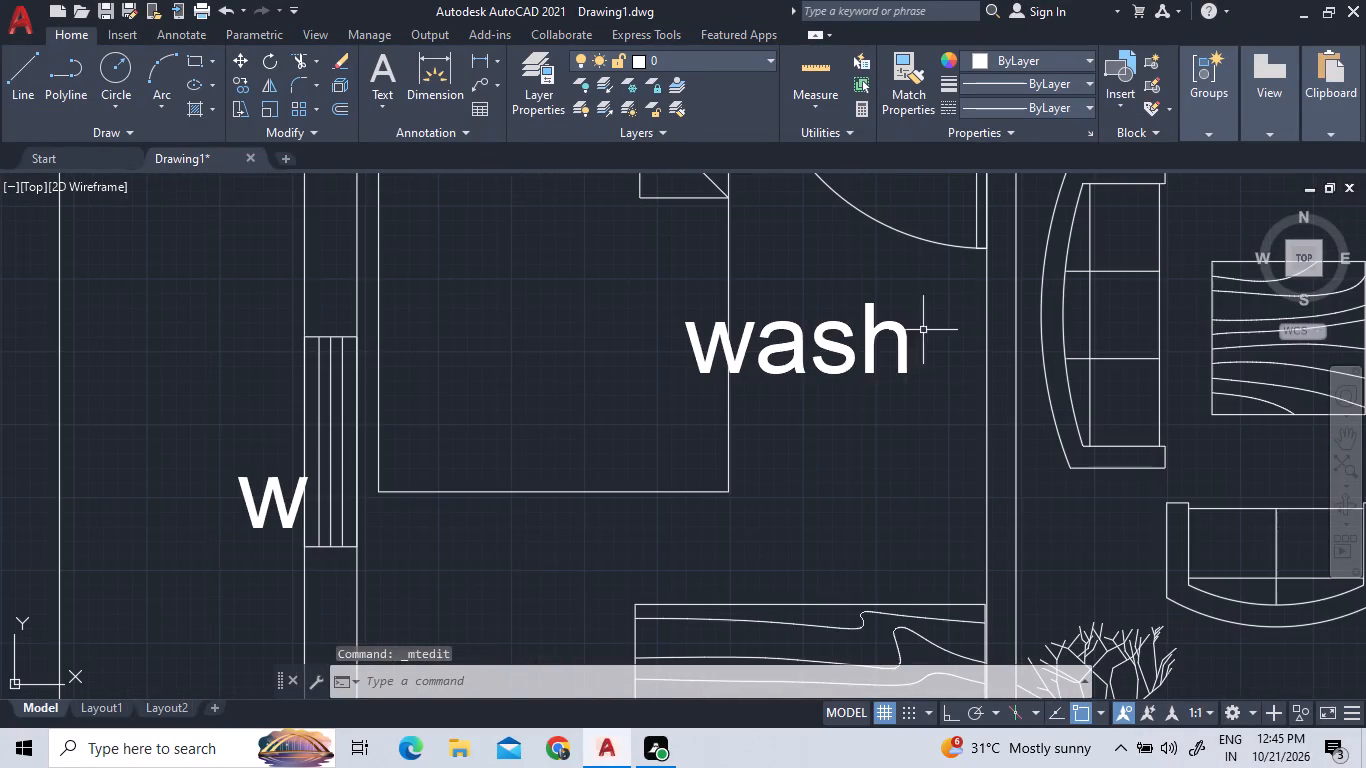
triple_click(826, 339)
left_click(826, 339)
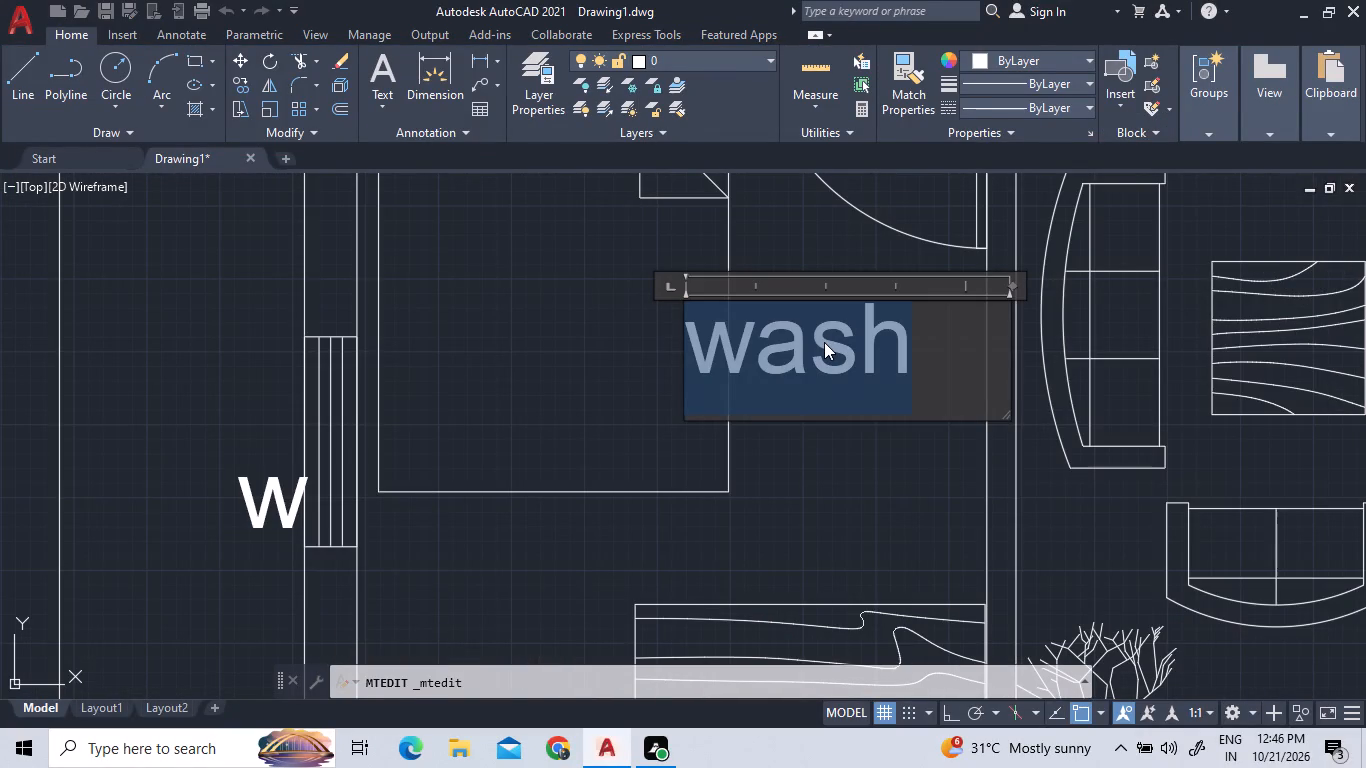
type("bedr")
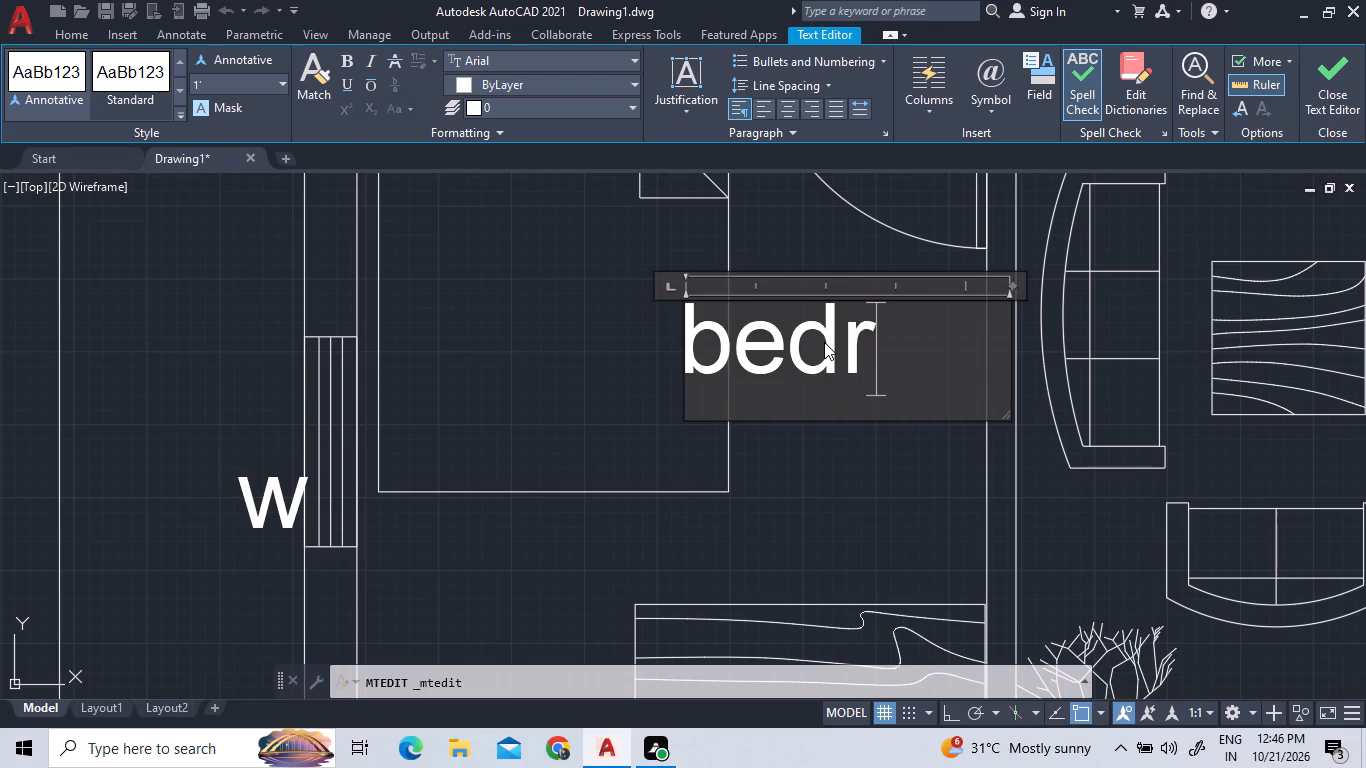
type("oom")
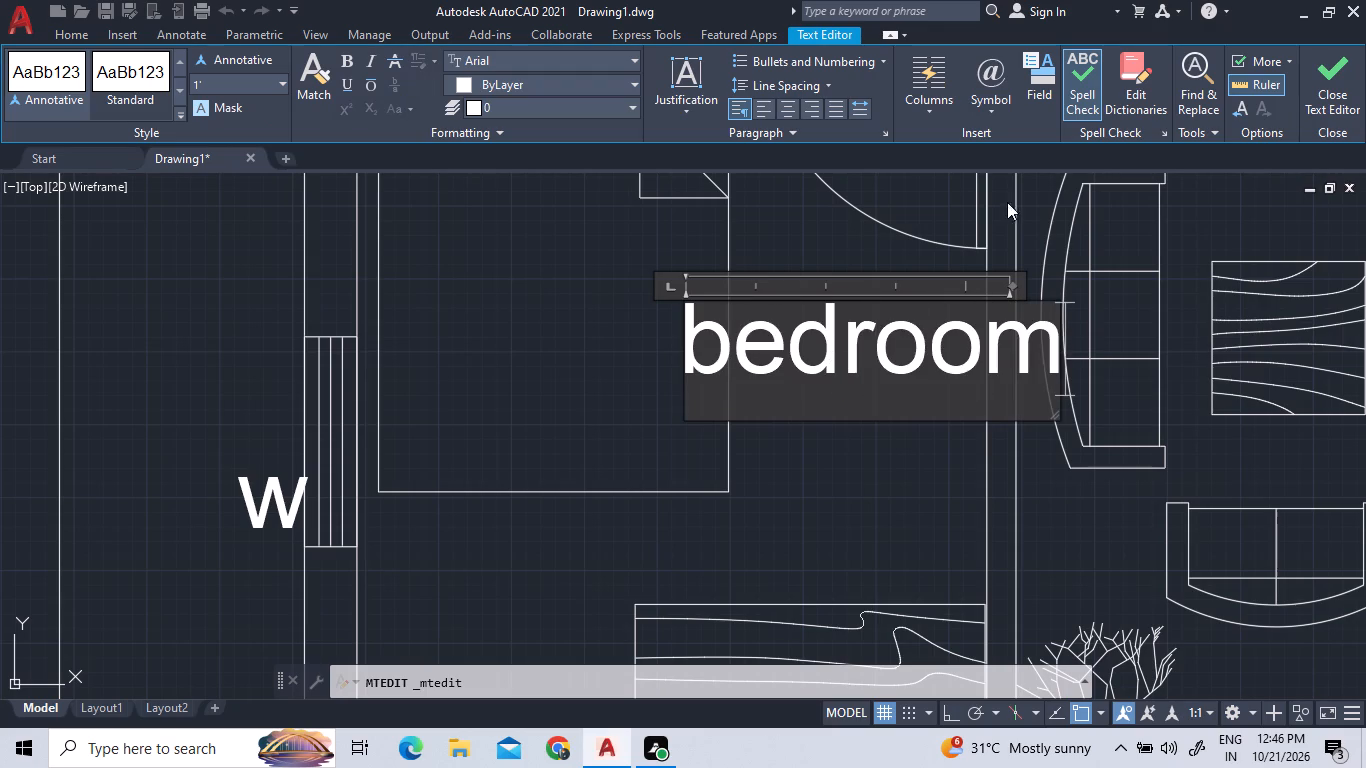
left_click(904, 472)
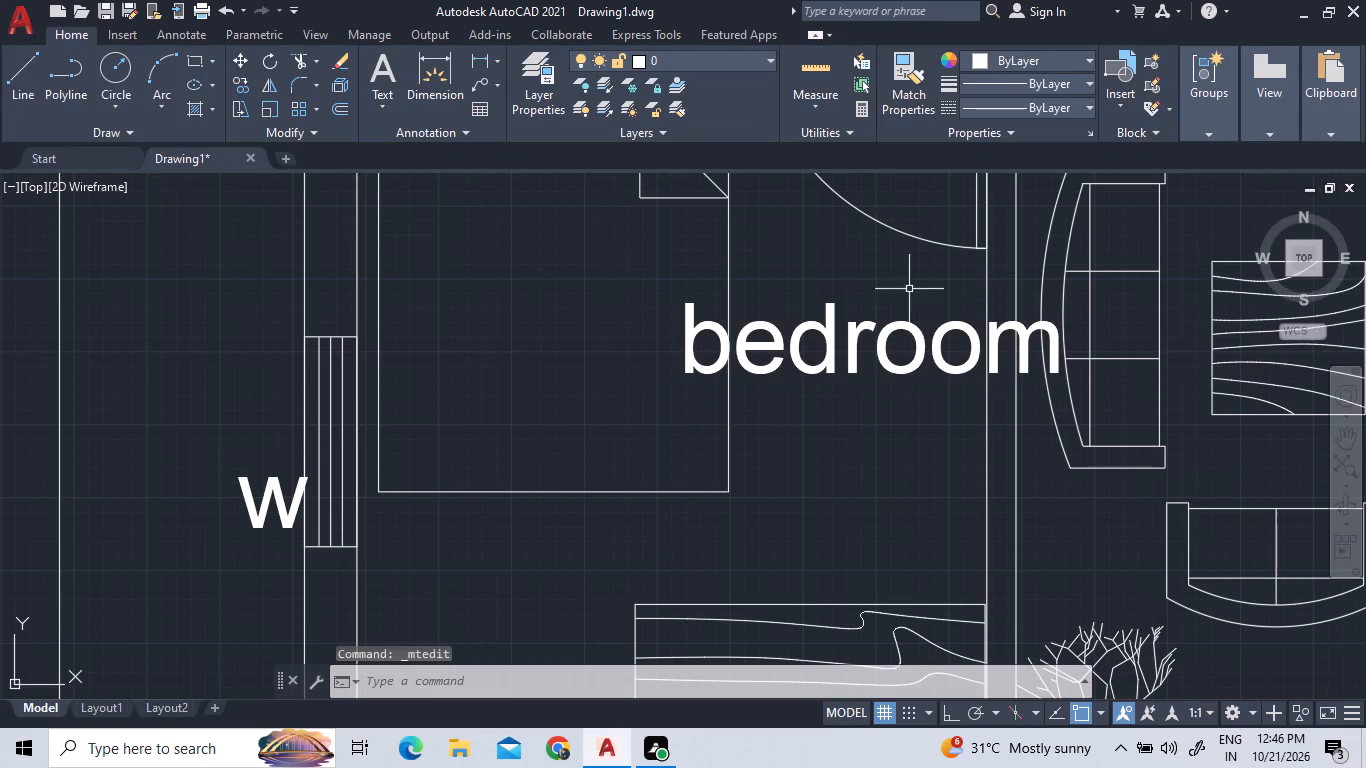
Move the lower "bedroom" label left toward the bed so it sits inside the room's walls.
left_click(883, 343)
left_click(805, 298)
right_click(805, 298)
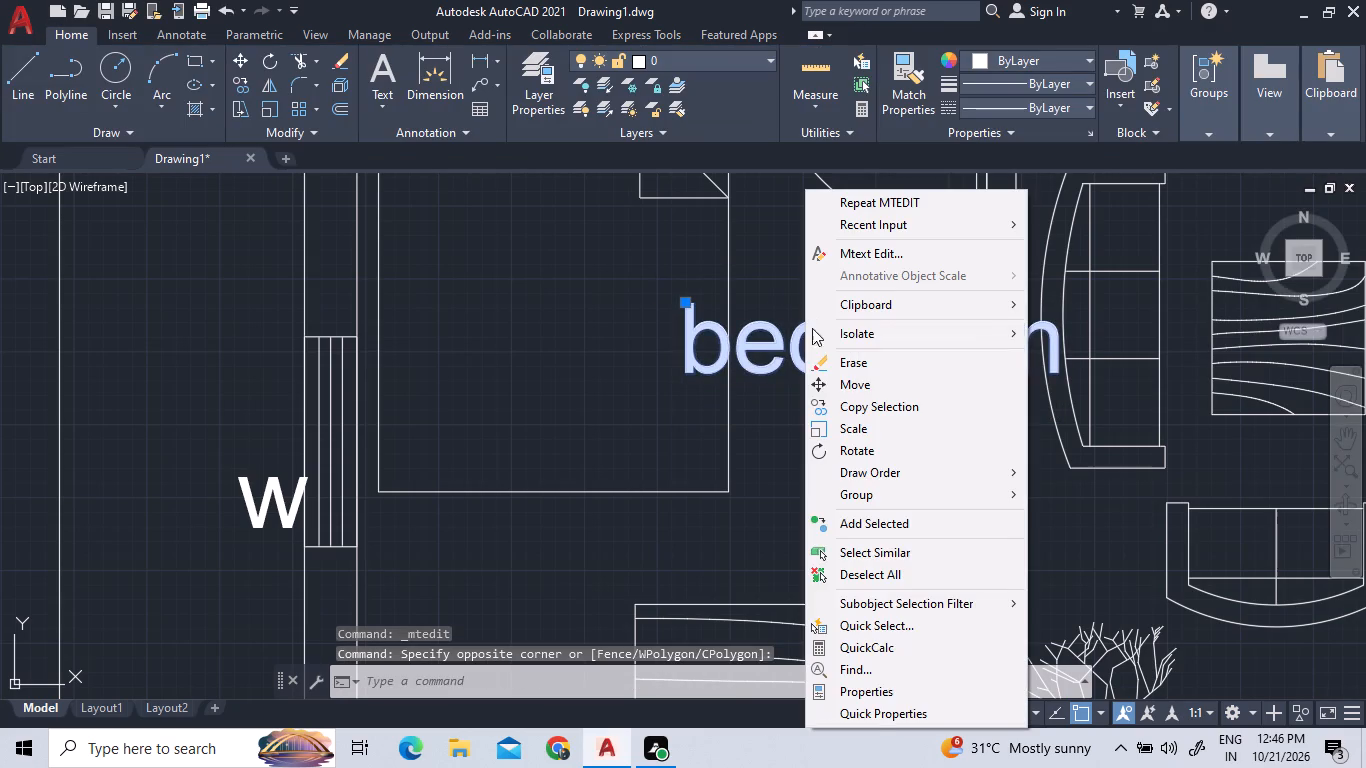
double_click(826, 385)
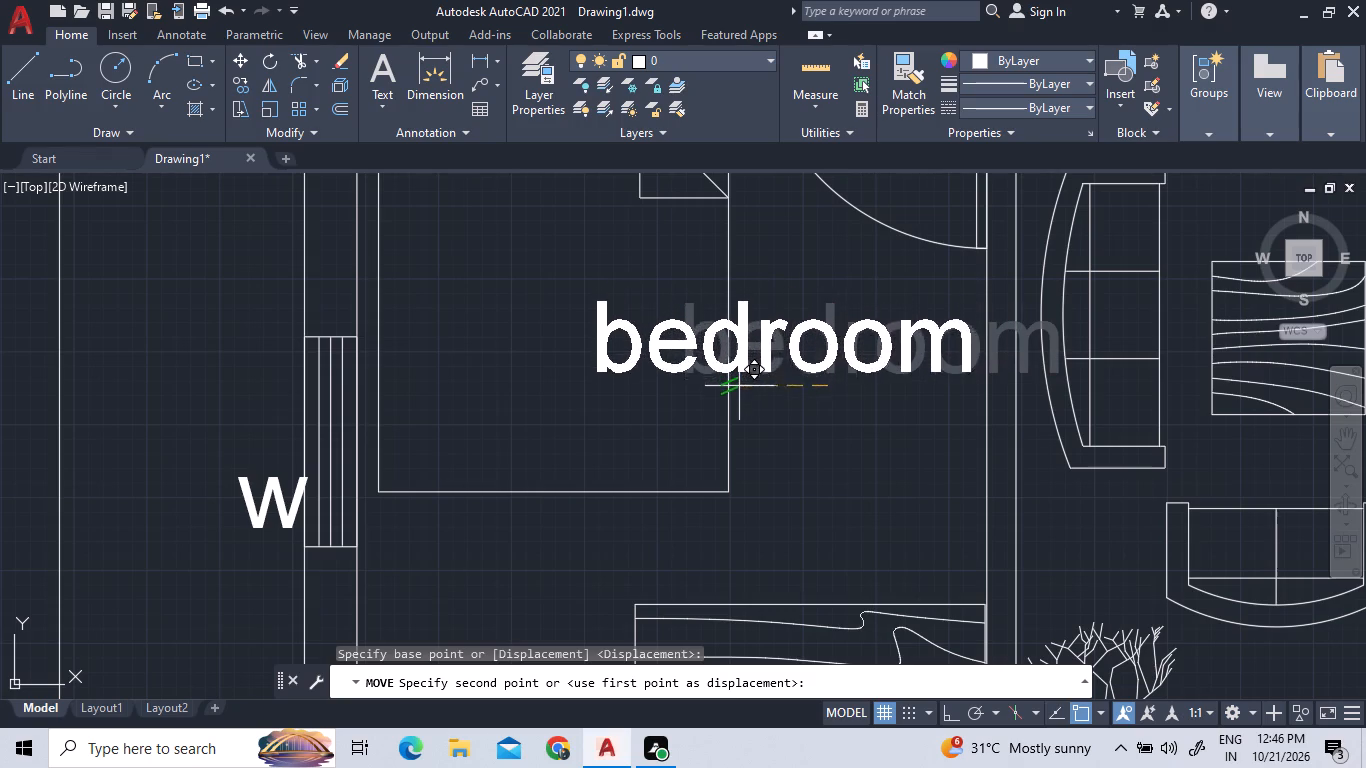
left_click(740, 400)
Change the copied "wash" label beside the sofas in the left unit to "living hall".
scroll(795, 411, "down", 3)
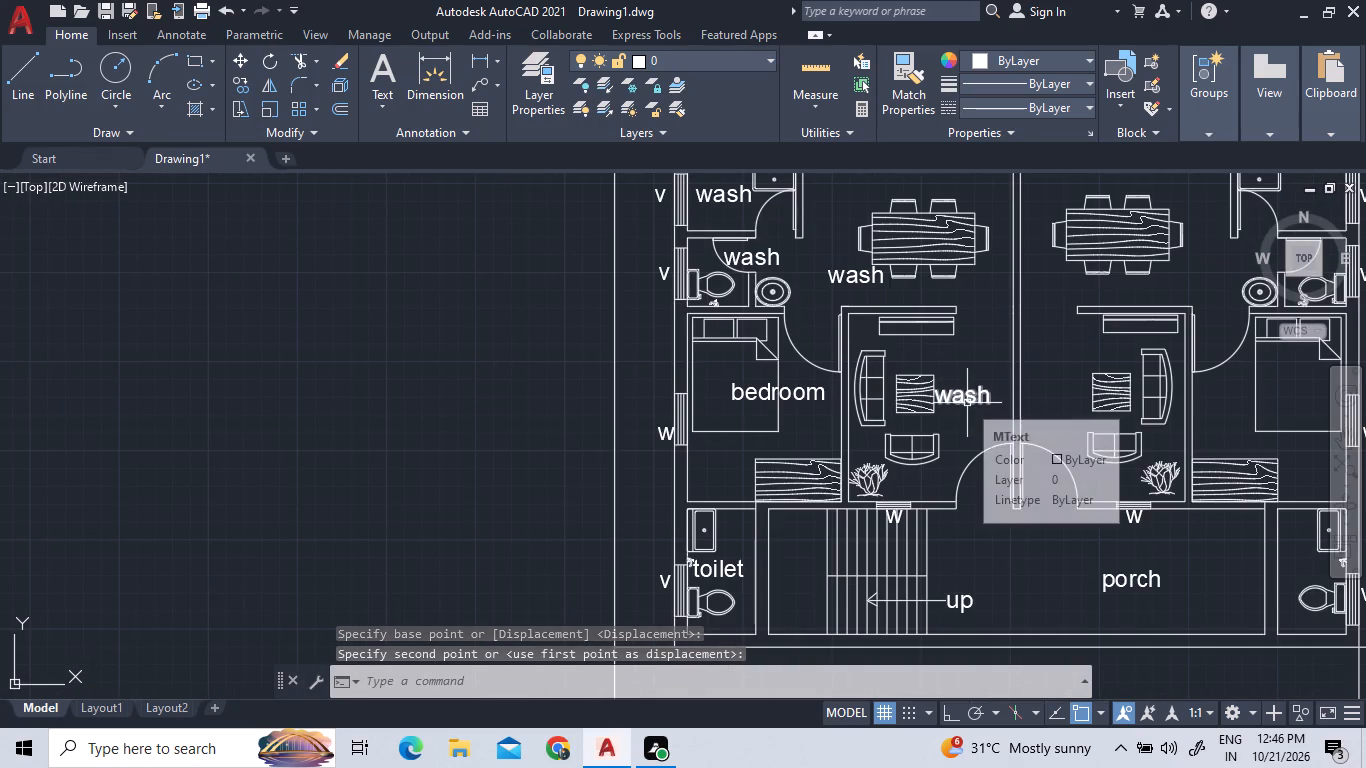
triple_click(967, 403)
left_click(967, 403)
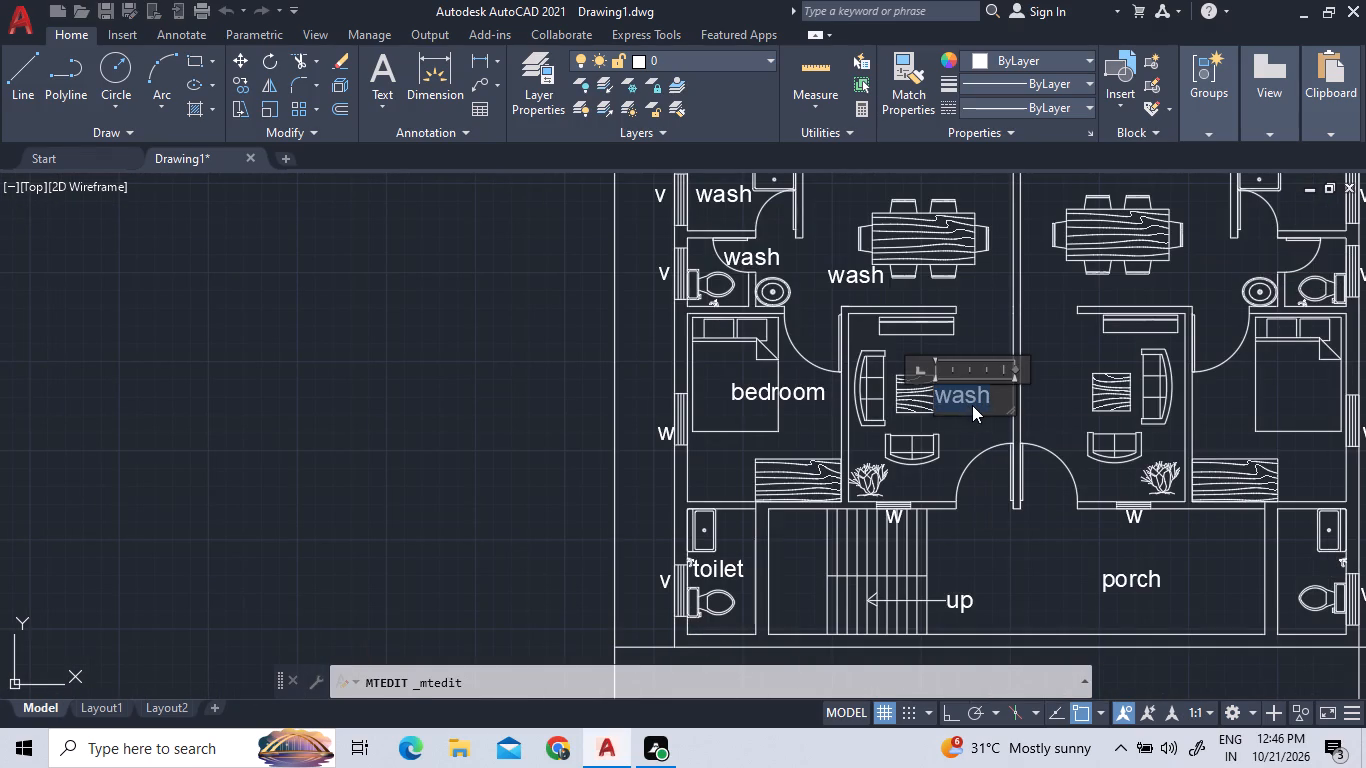
type("living")
key("space")
type("hall")
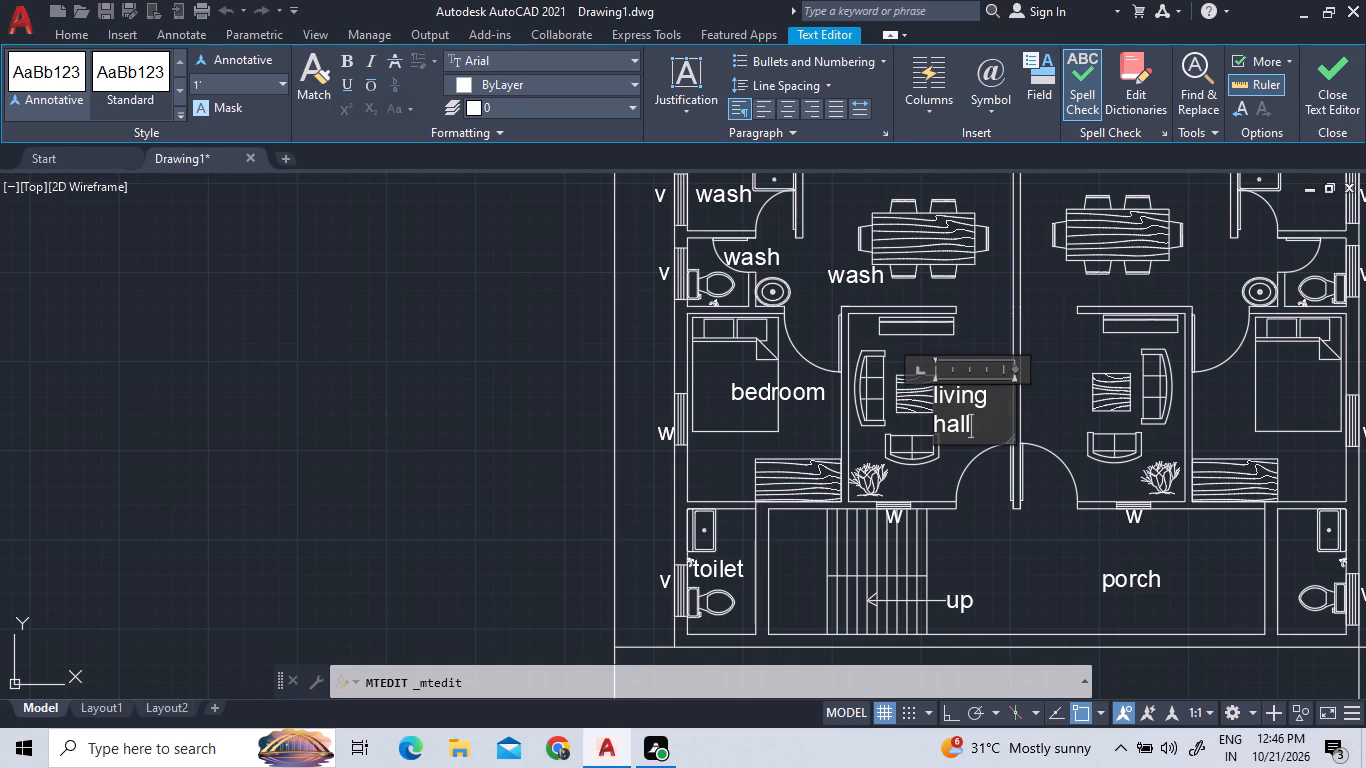
left_click(856, 276)
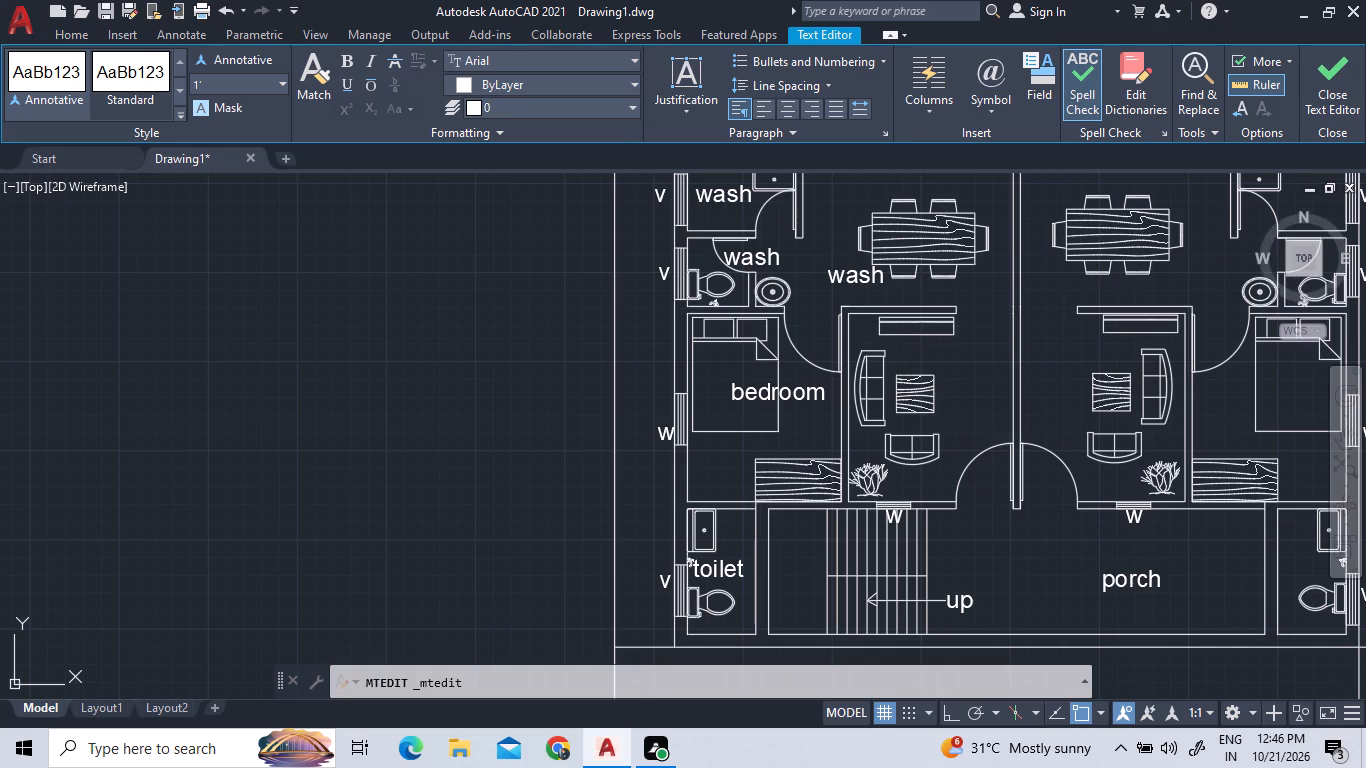
Change the copied "wash" label beside the left unit's dining table to "dining".
triple_click(856, 276)
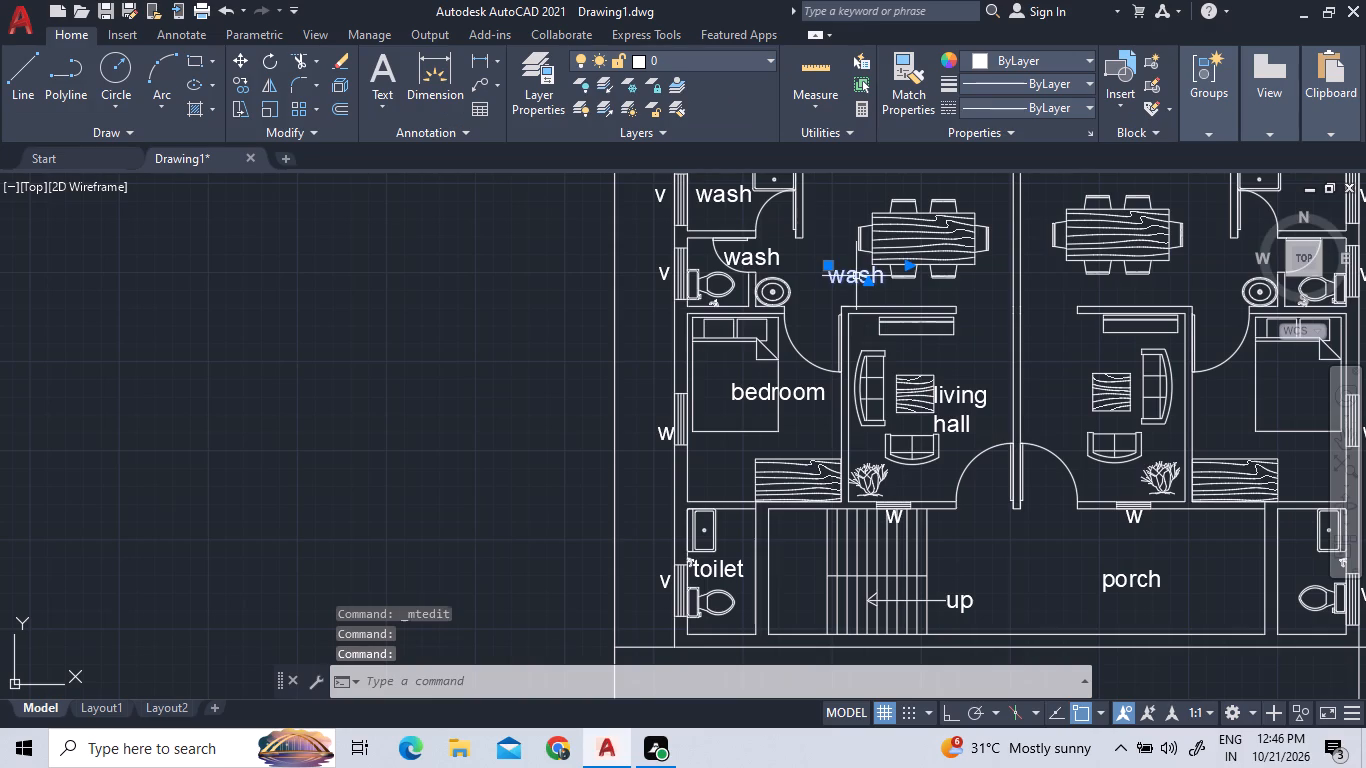
double_click(856, 276)
triple_click(856, 276)
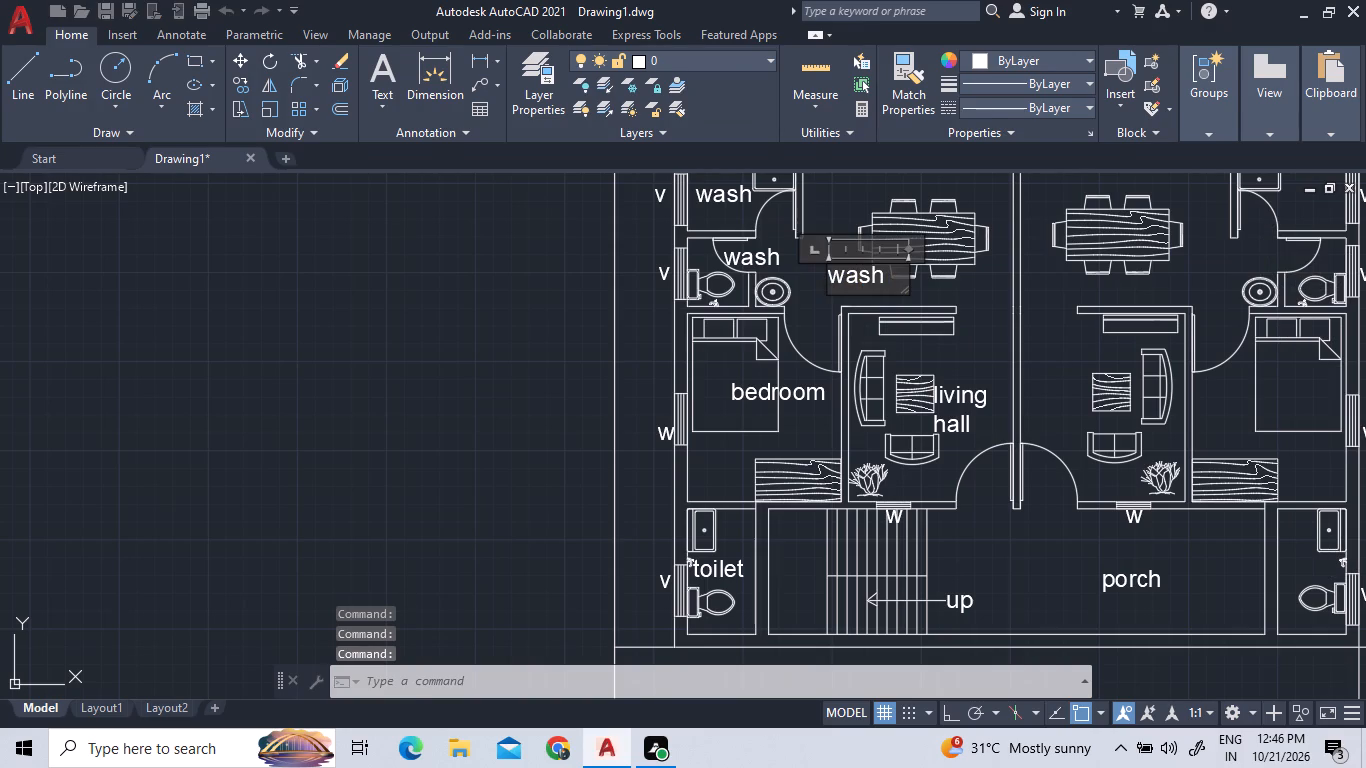
left_click(887, 277)
left_click_drag(887, 277, 871, 272)
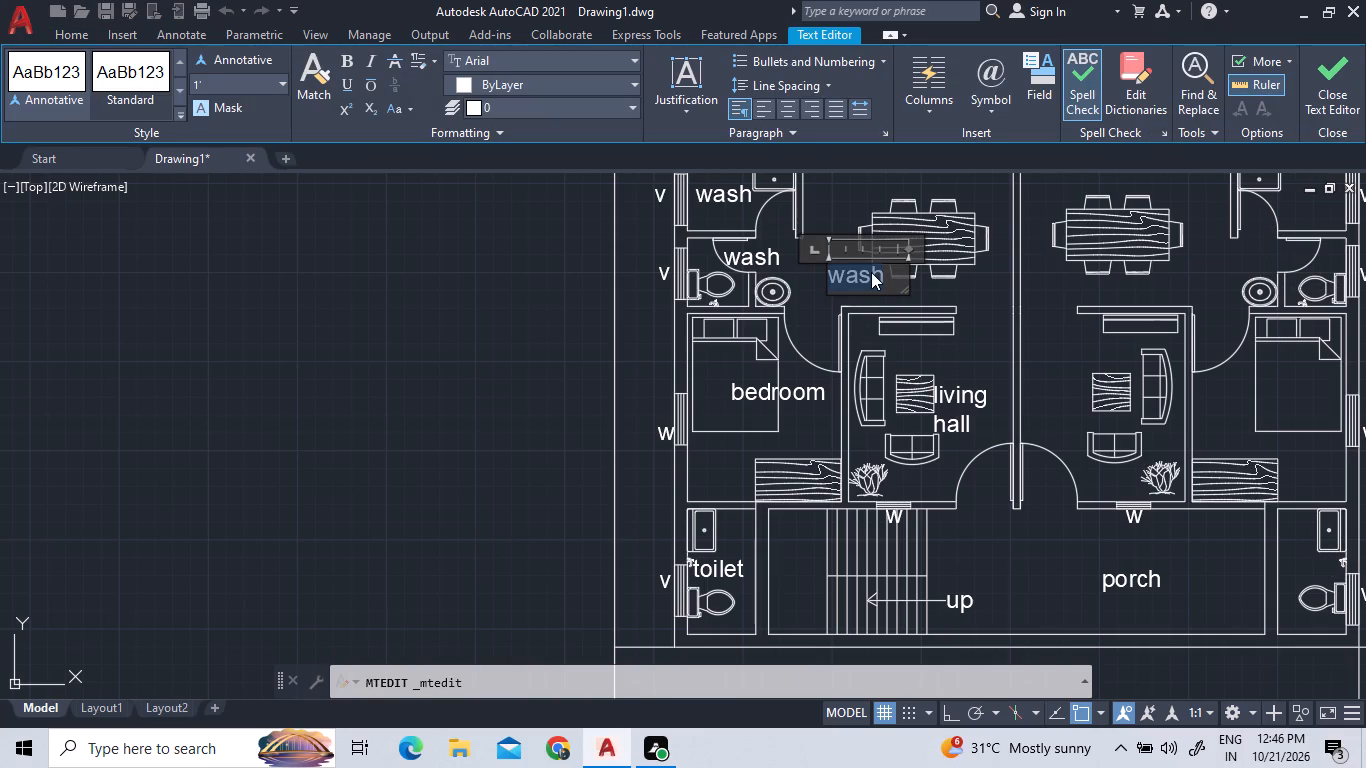
type("dining")
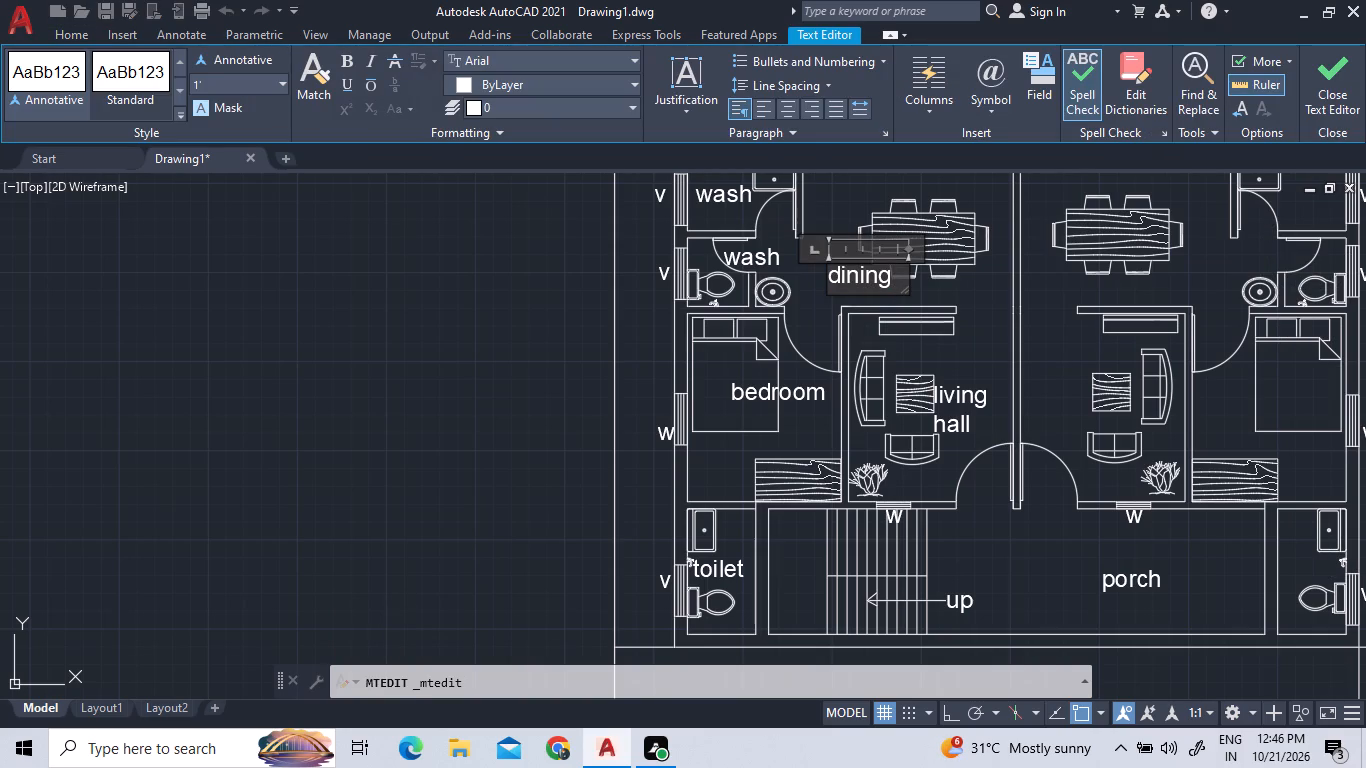
left_click(818, 306)
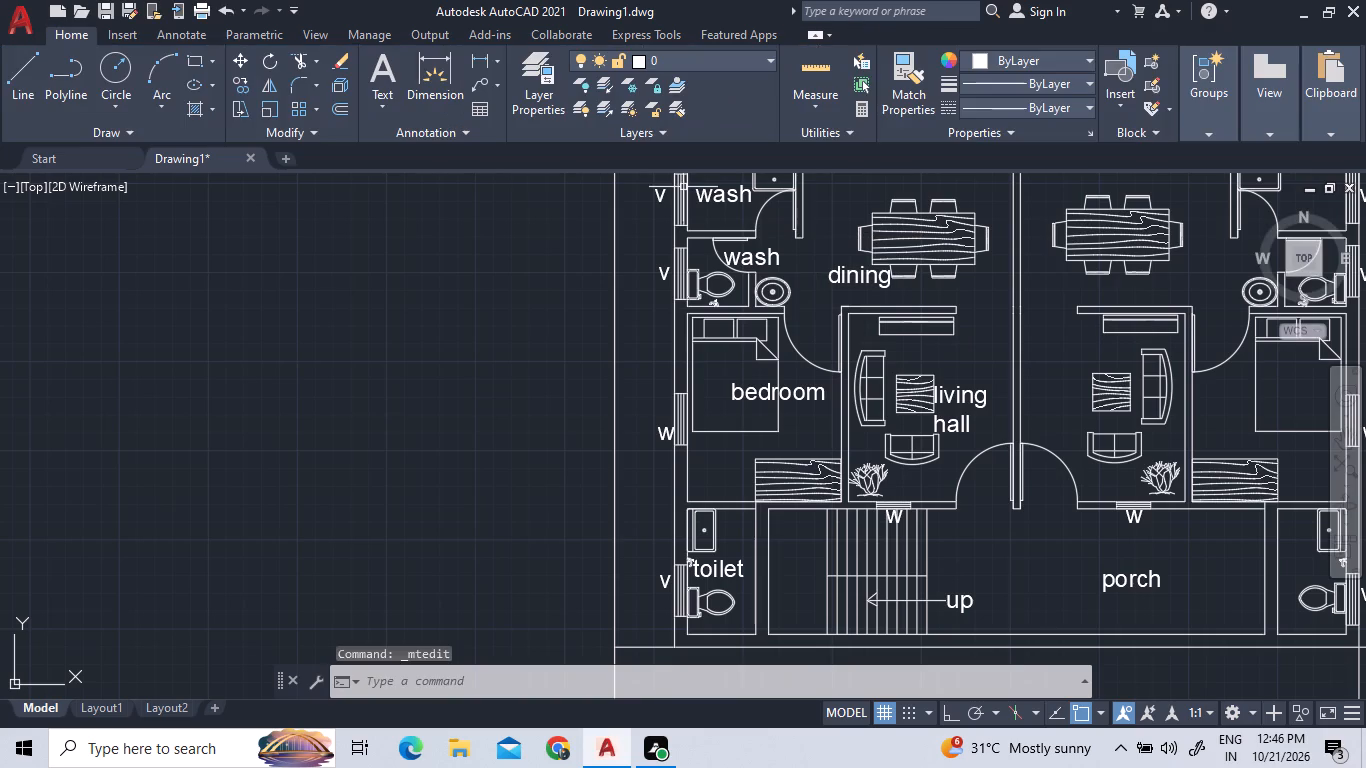
Change the copied "wash" label in the left unit's middle room with the toilet seat to "wc".
triple_click(743, 260)
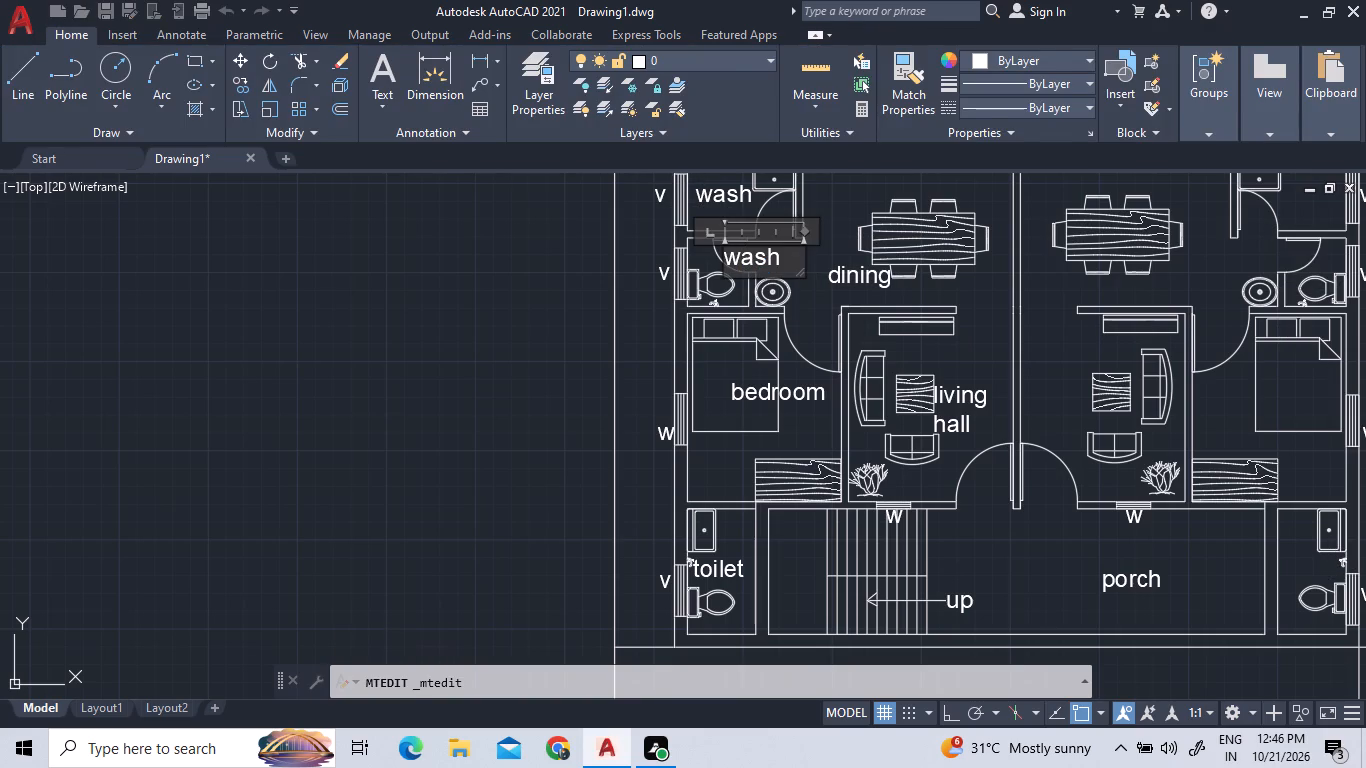
left_click(782, 262)
key("BackSpace")
key("BackSpace")
key("BackSpace")
key("BackSpace")
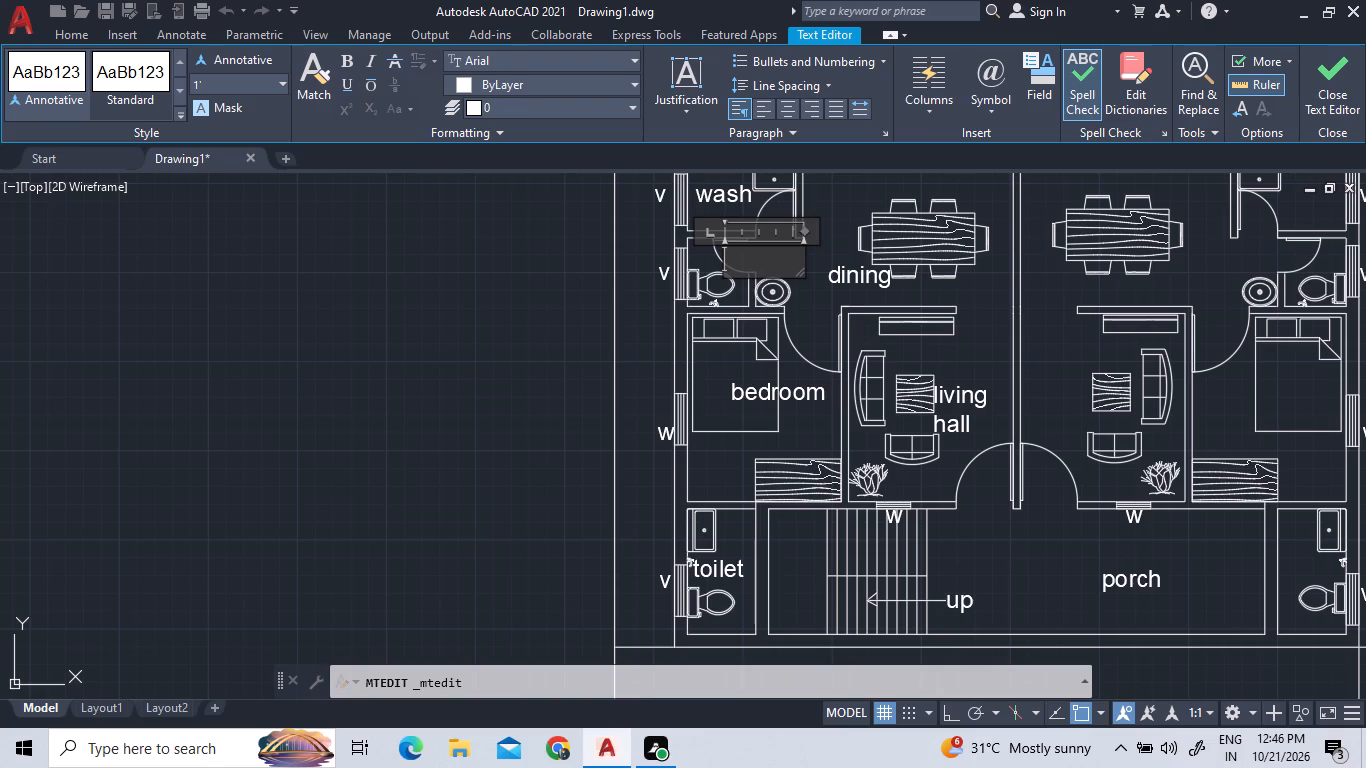
type("wc")
left_click(817, 299)
Change the copied "wash" label in the small room directly above the wc to "bath".
scroll(818, 336, "down", 2)
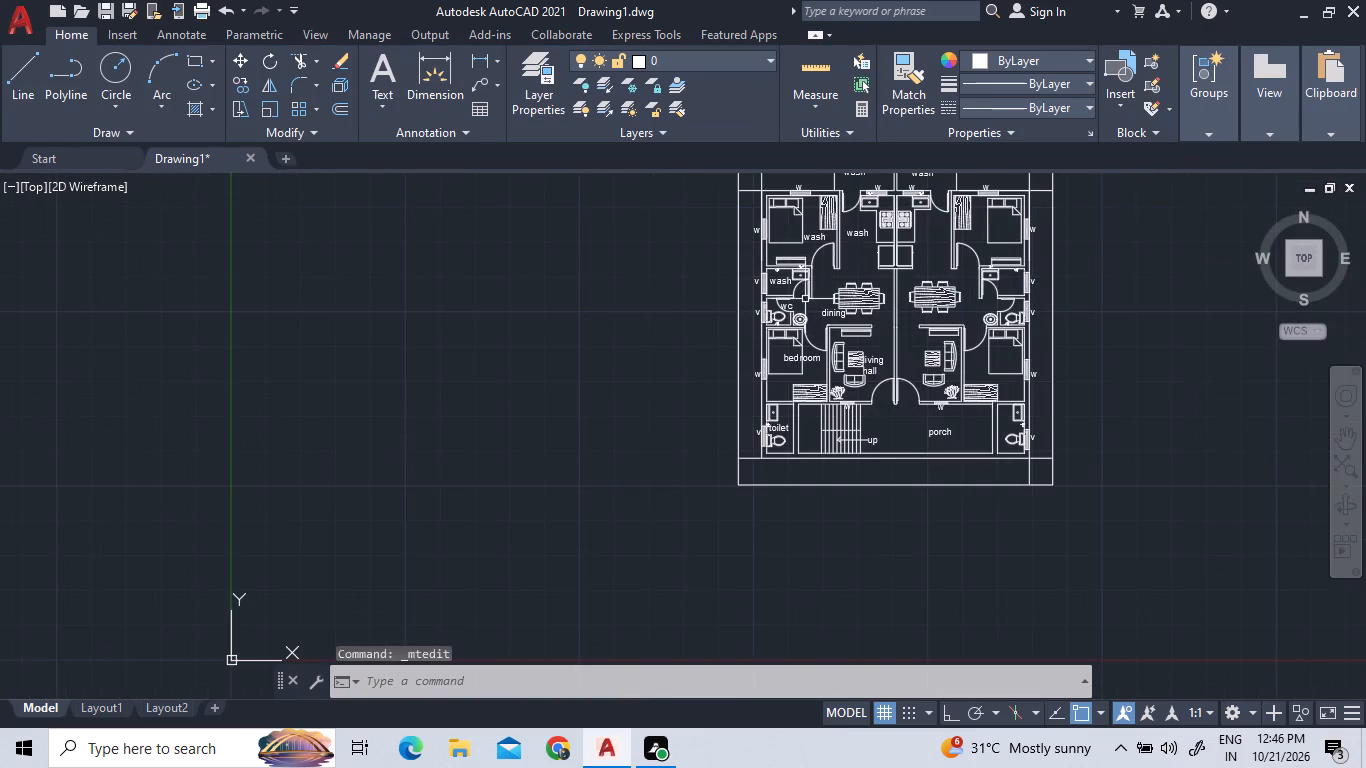
scroll(786, 282, "up", 3)
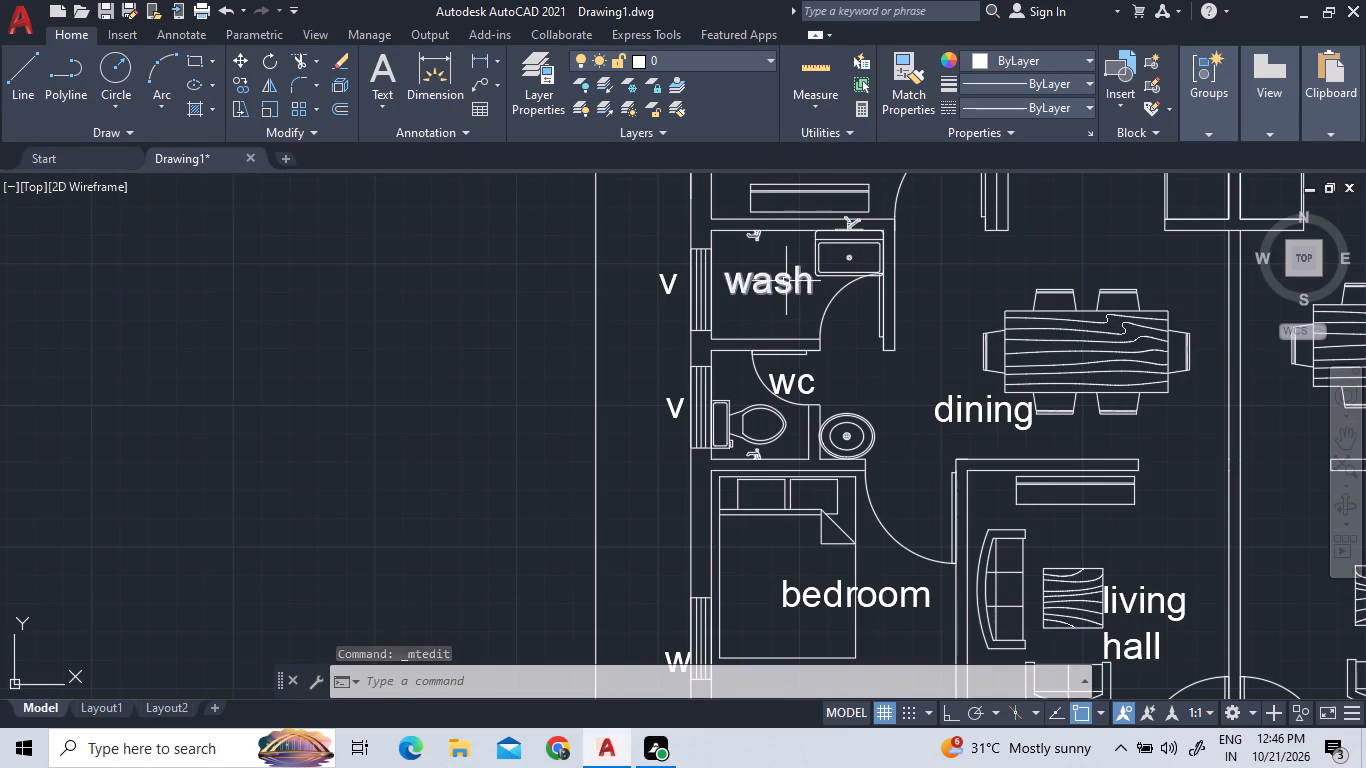
triple_click(786, 281)
left_click(786, 281)
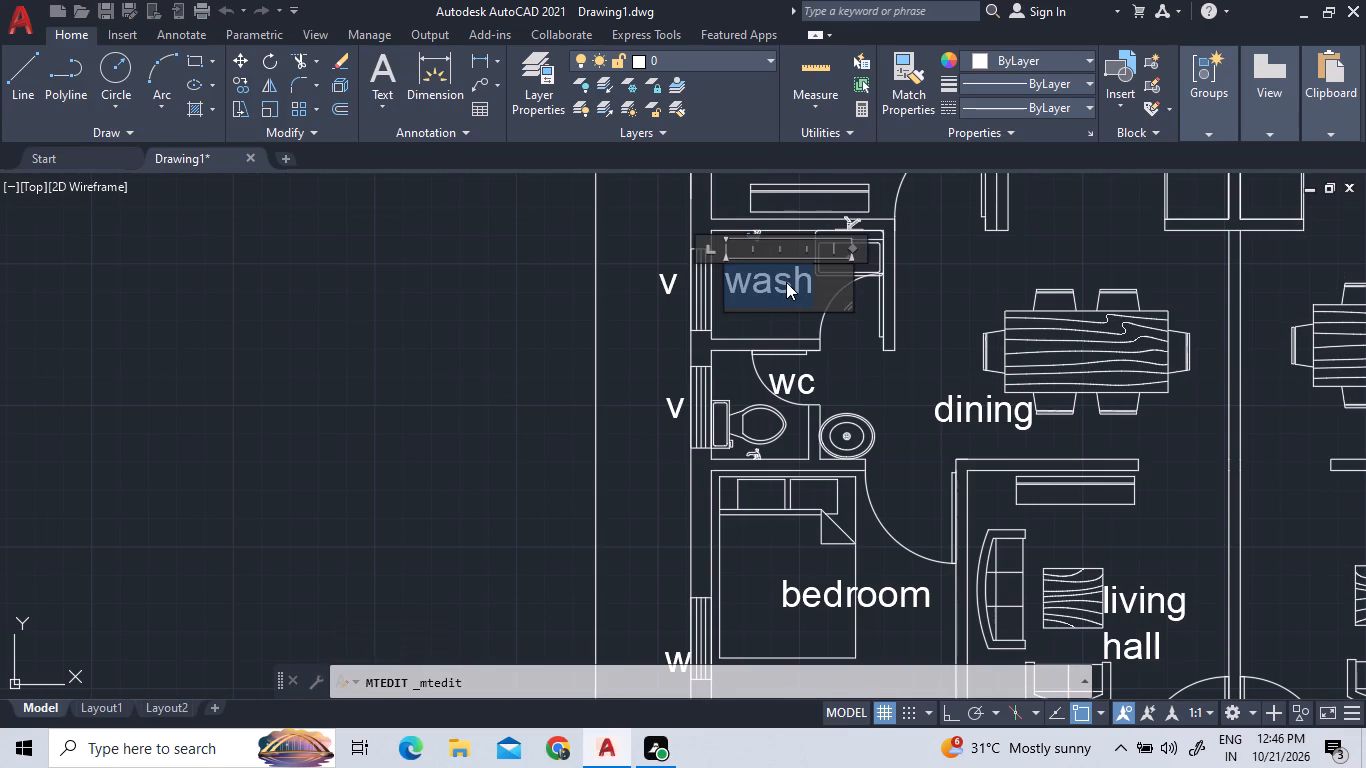
type("bath")
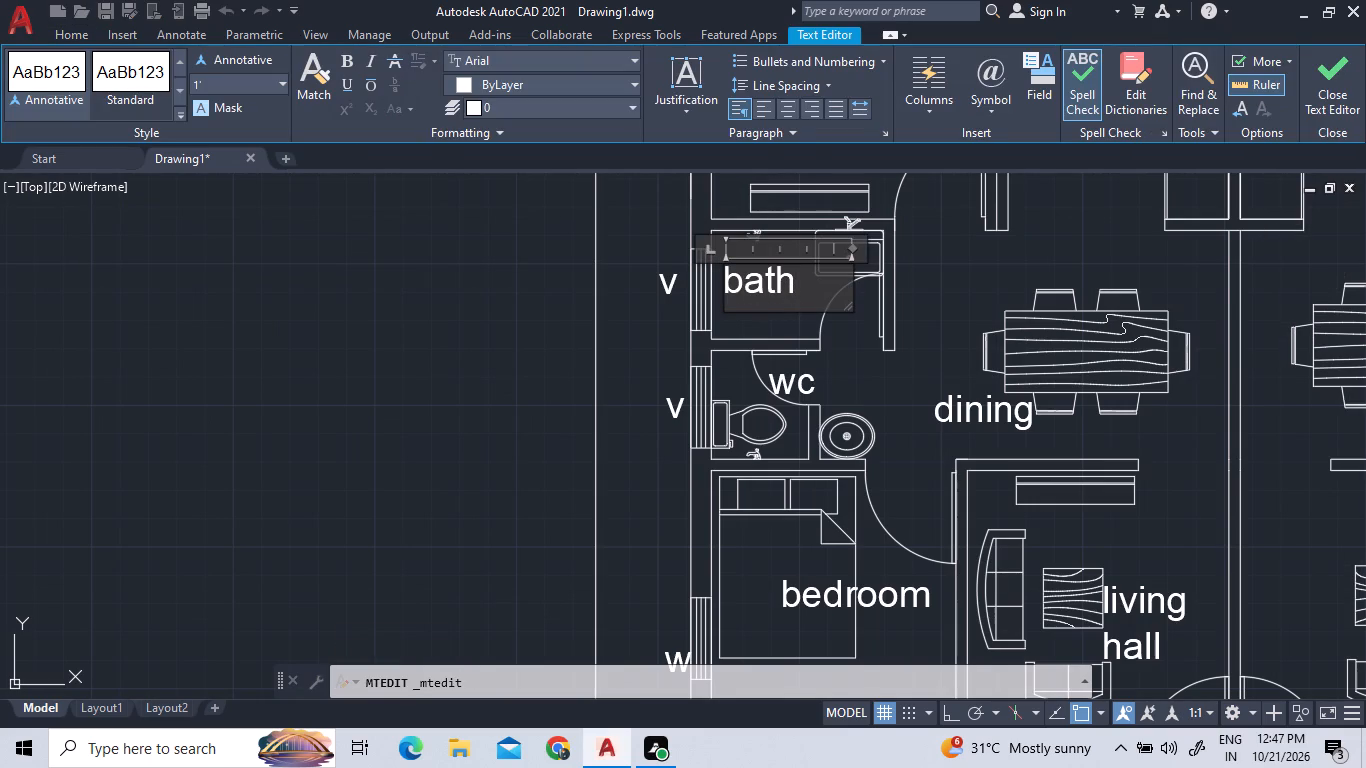
left_click(860, 351)
Change the copied "wash" label beside the left unit's stove to "kitchen".
scroll(853, 358, "down", 2)
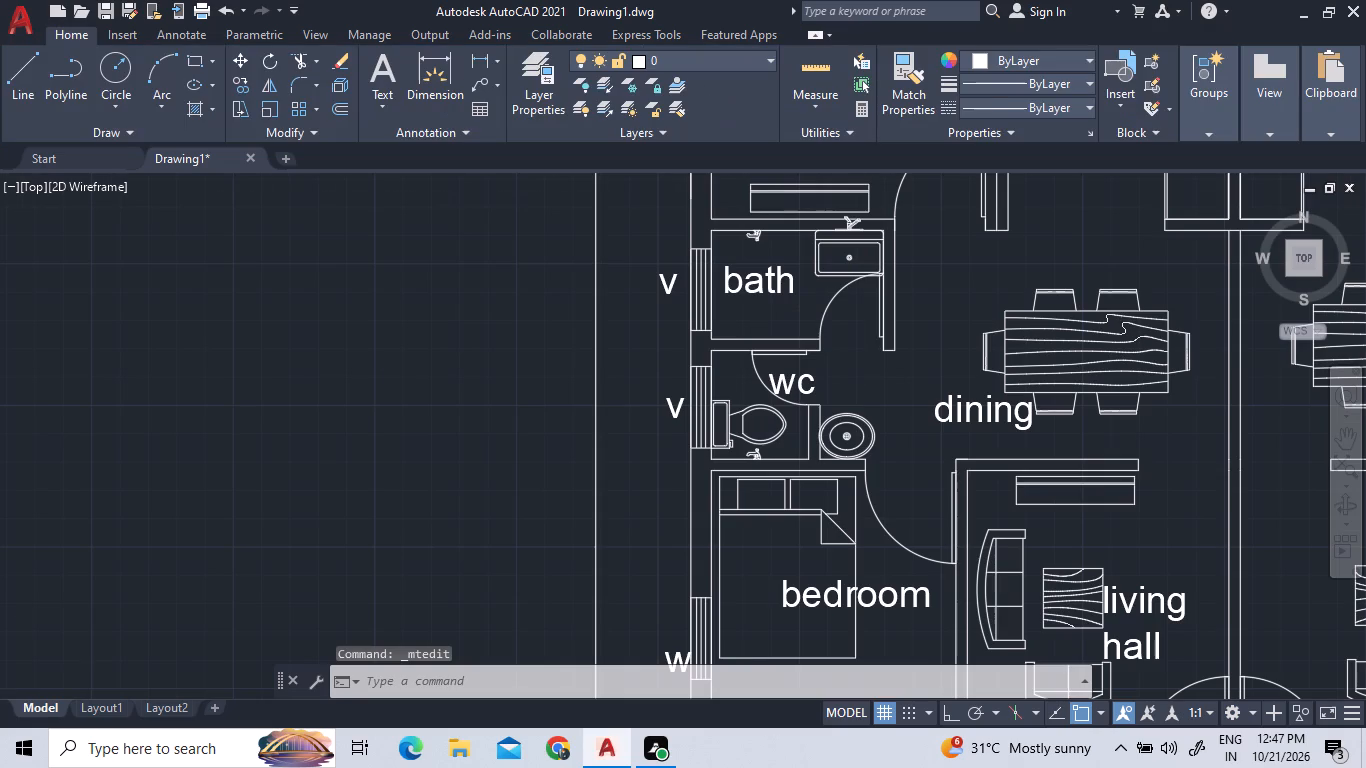
scroll(850, 358, "down", 2)
scroll(910, 288, "up", 3)
triple_click(909, 305)
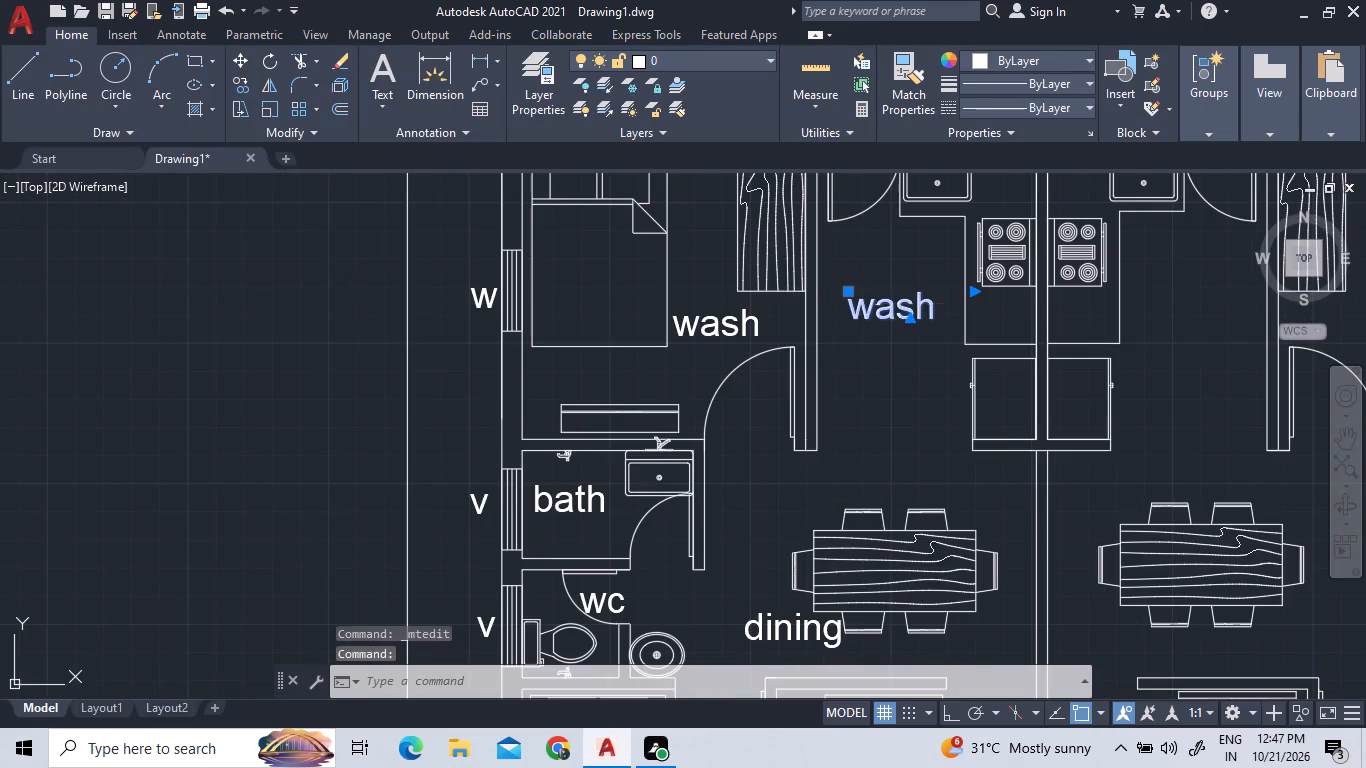
left_click(909, 305)
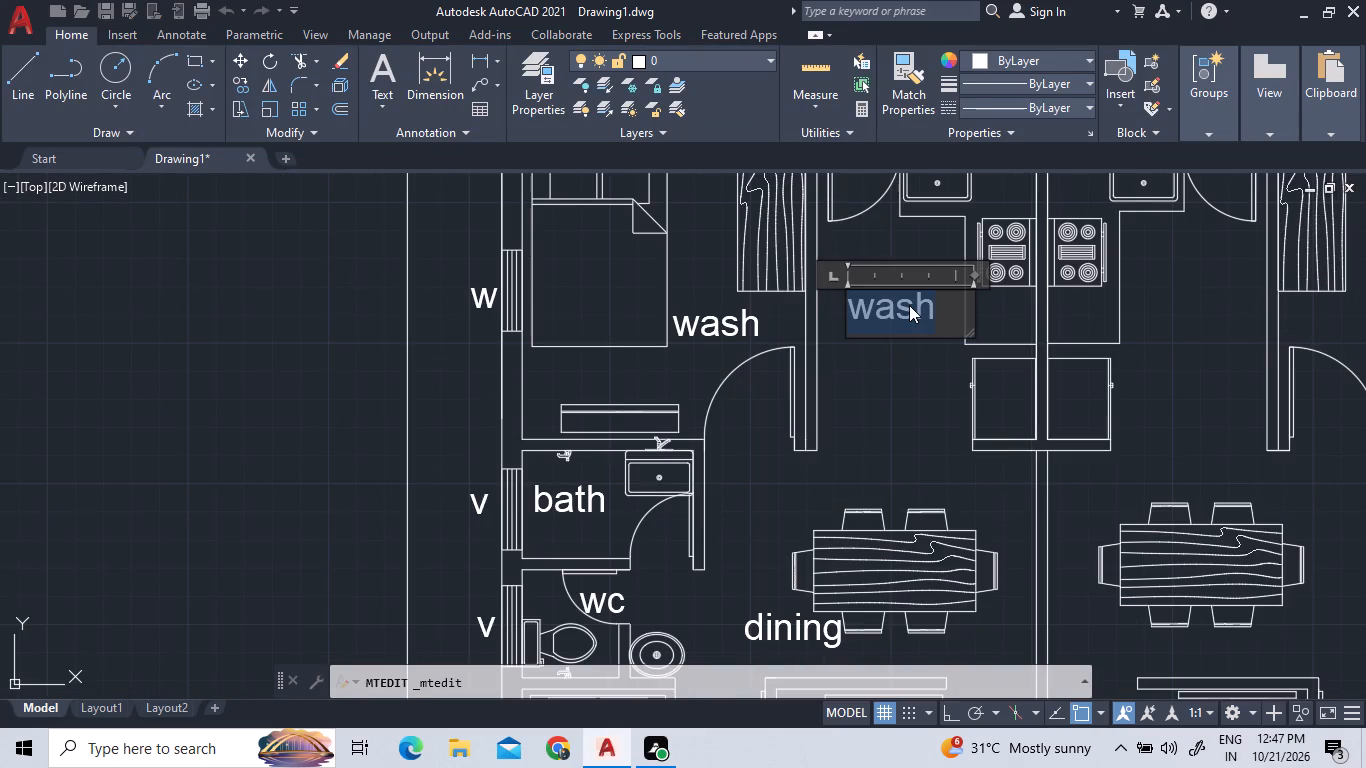
type("kitche")
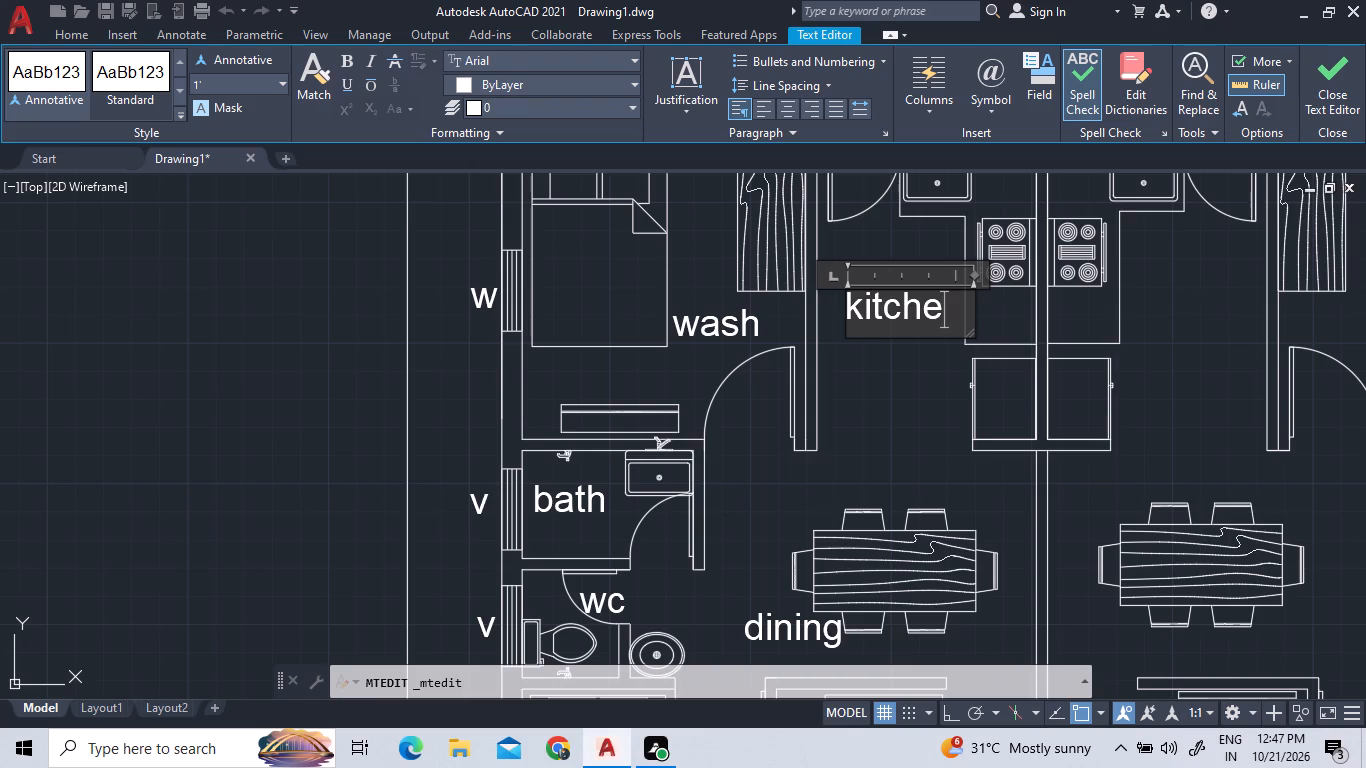
key("n")
left_click(916, 397)
Change the copied "wash" label in the left unit's upper bedroom to "bedroom".
scroll(925, 406, "down", 2)
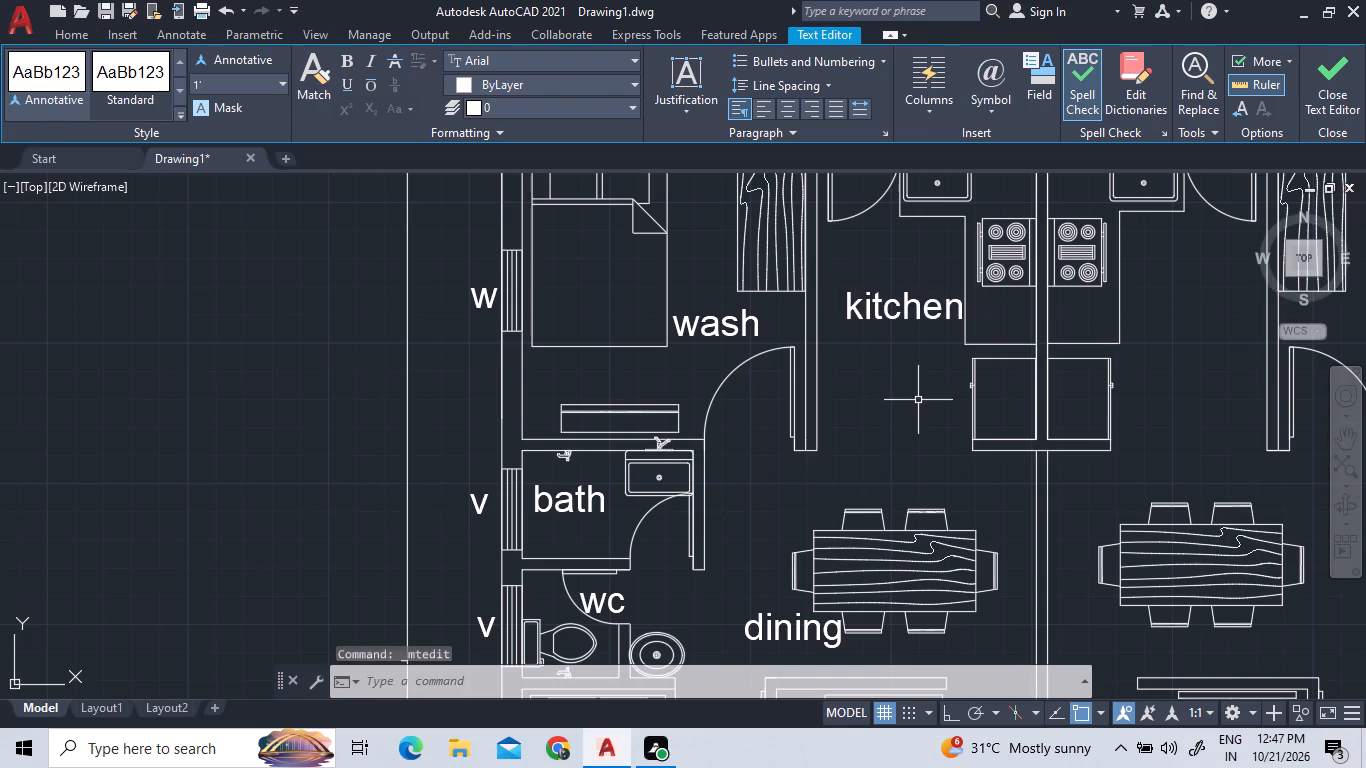
scroll(925, 408, "down", 2)
scroll(880, 393, "up", 3)
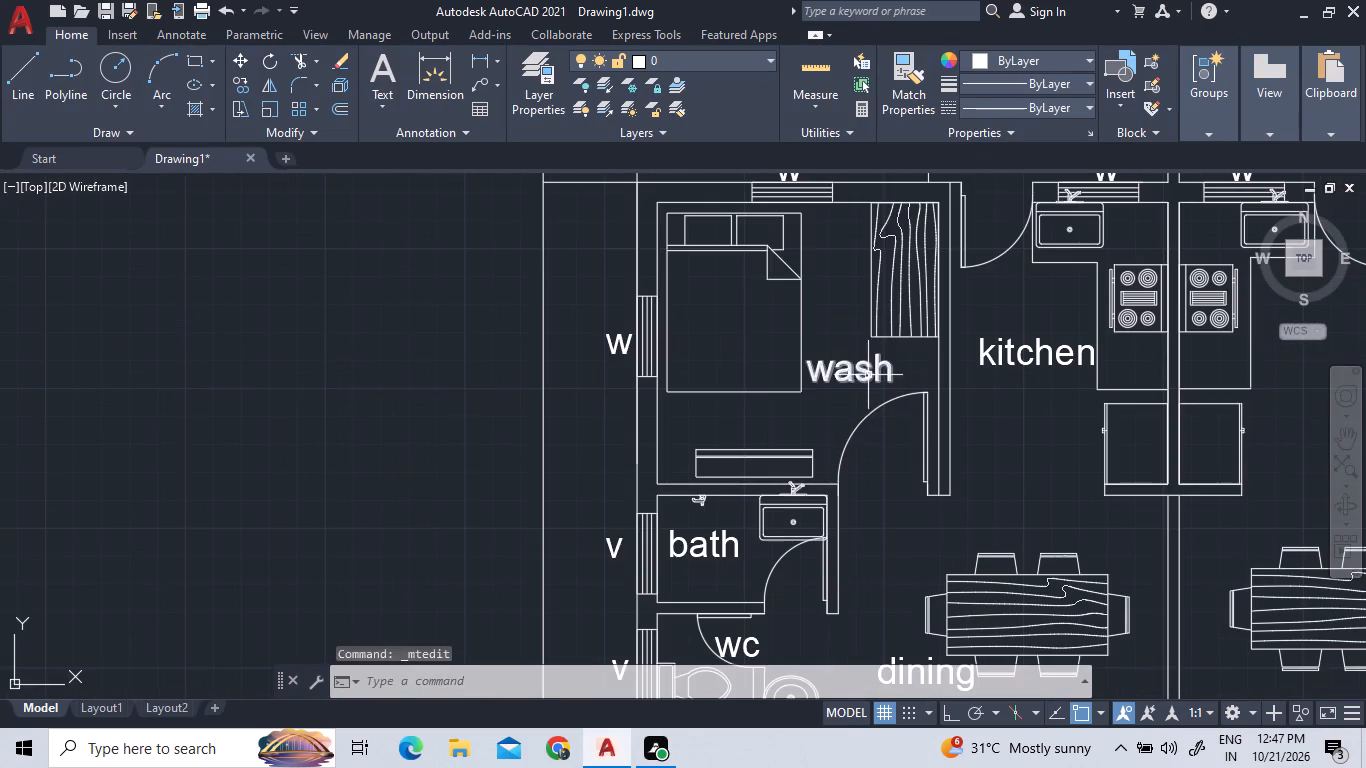
triple_click(859, 372)
left_click(859, 372)
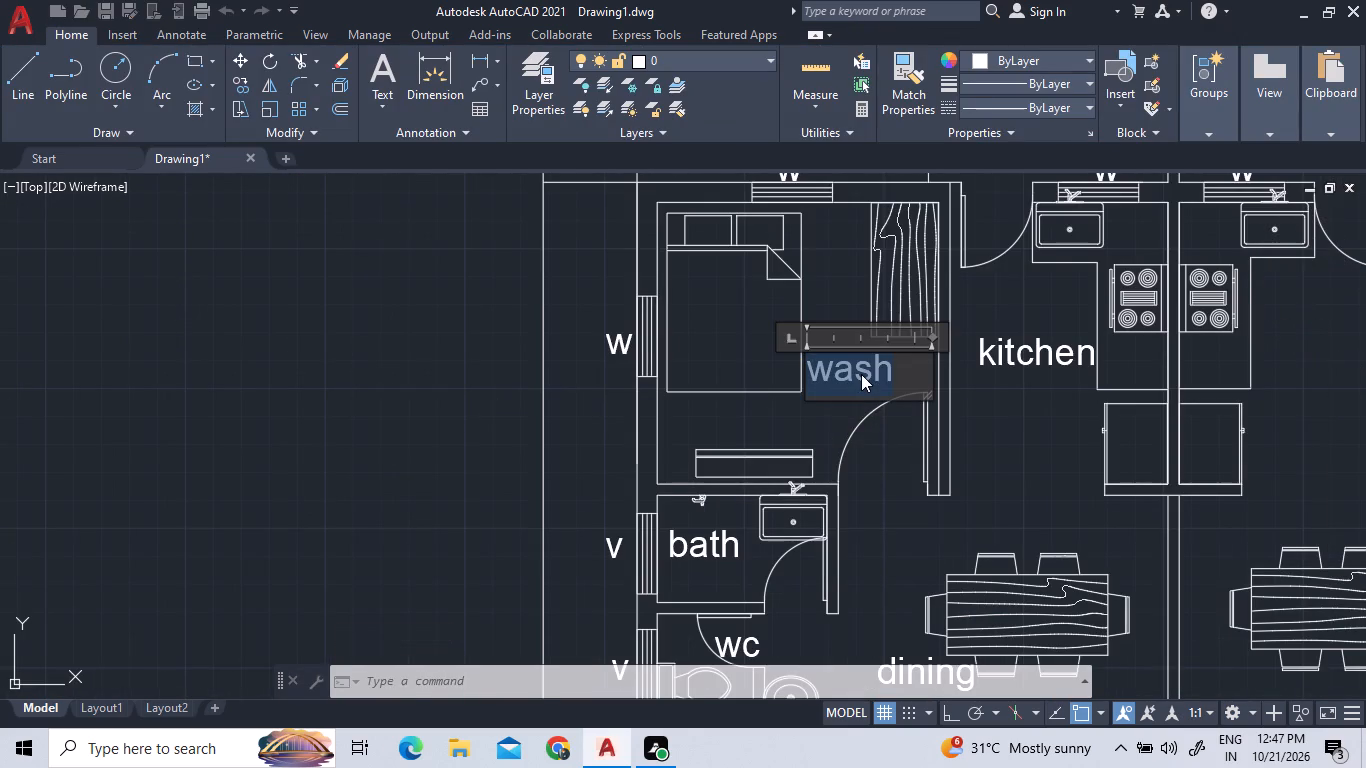
type("bedroom")
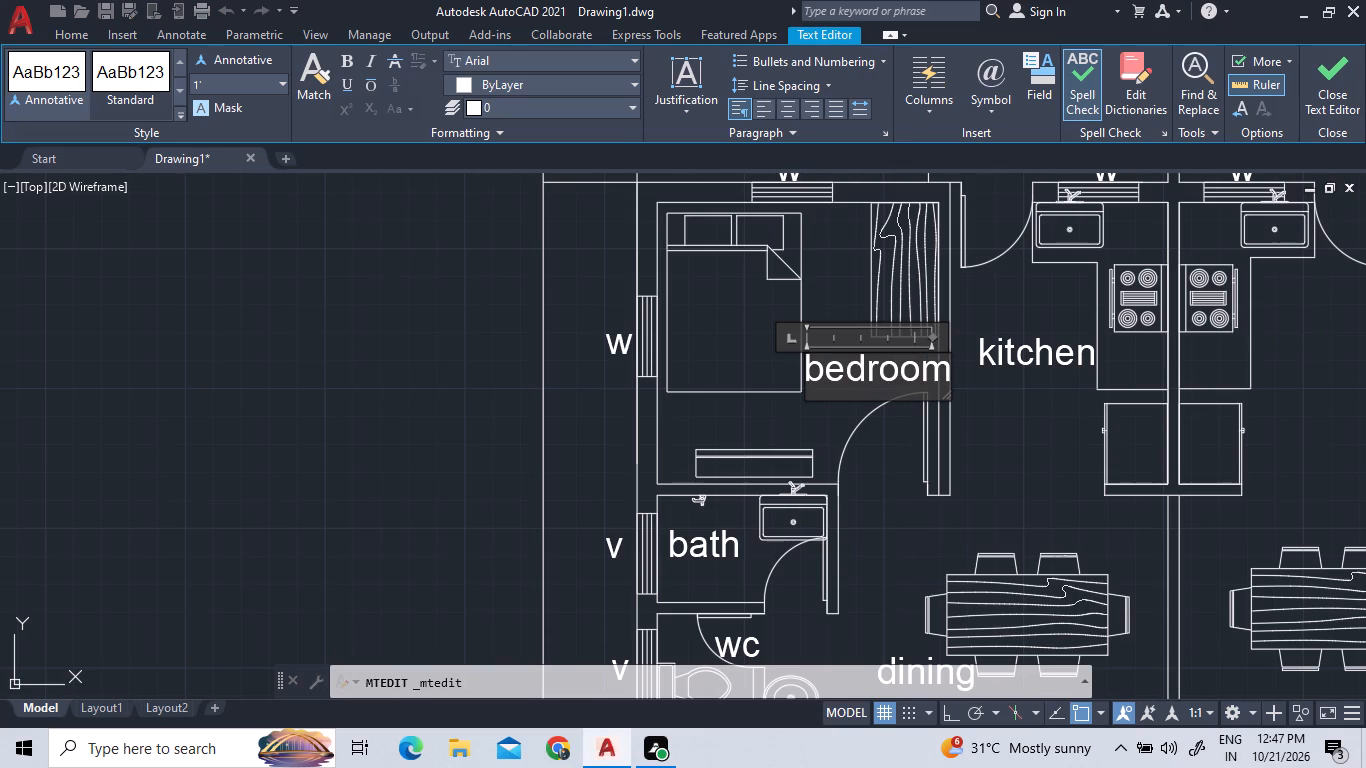
left_click(832, 424)
Move the upper "bedroom" label left so it overlaps the bed and clears the kitchen wall.
left_click(870, 369)
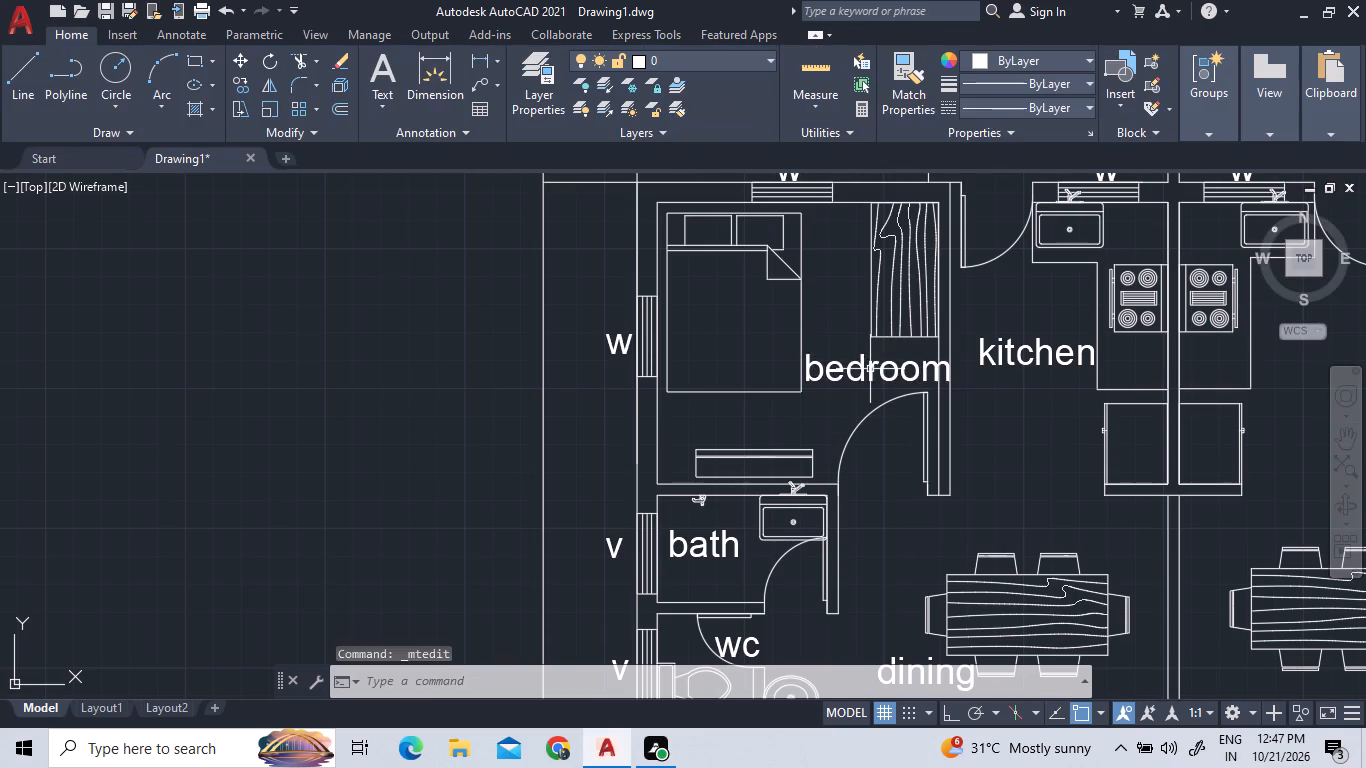
right_click(867, 369)
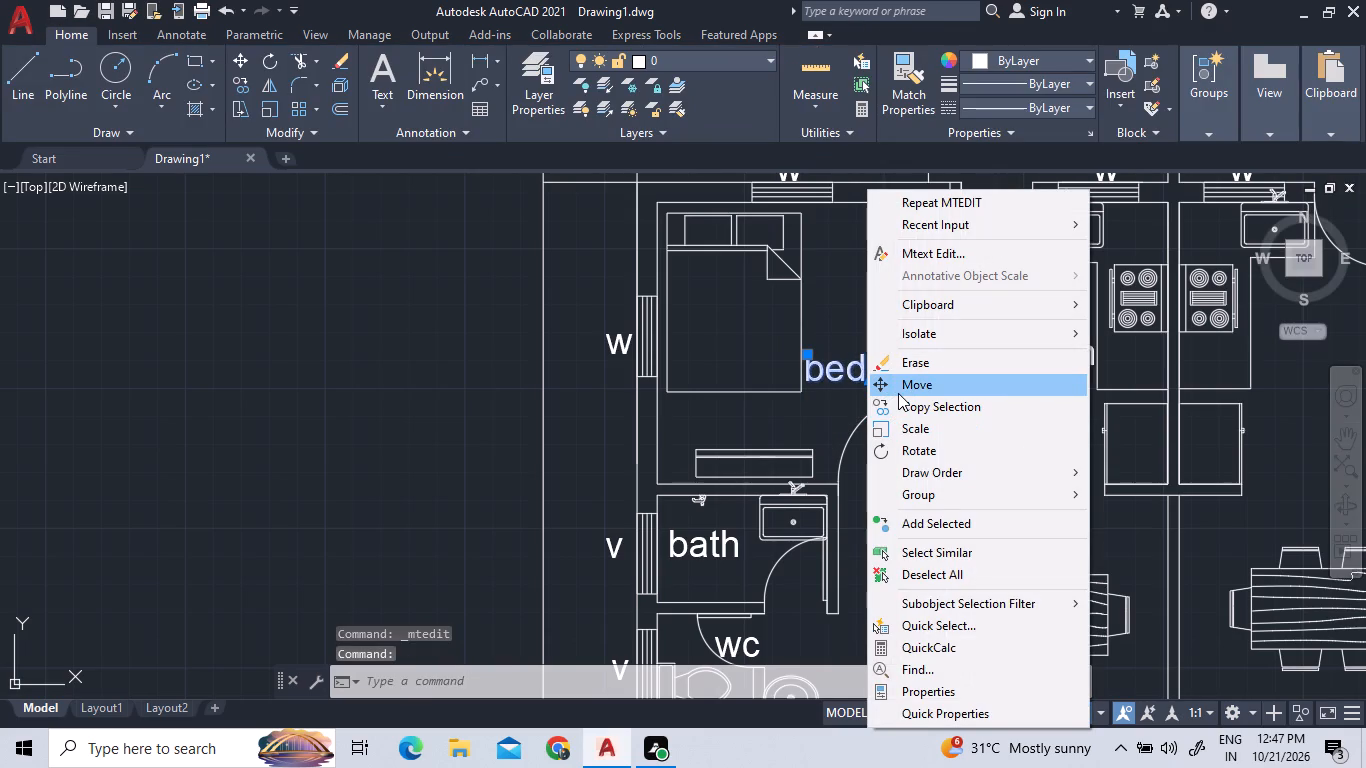
double_click(898, 392)
left_click(836, 384)
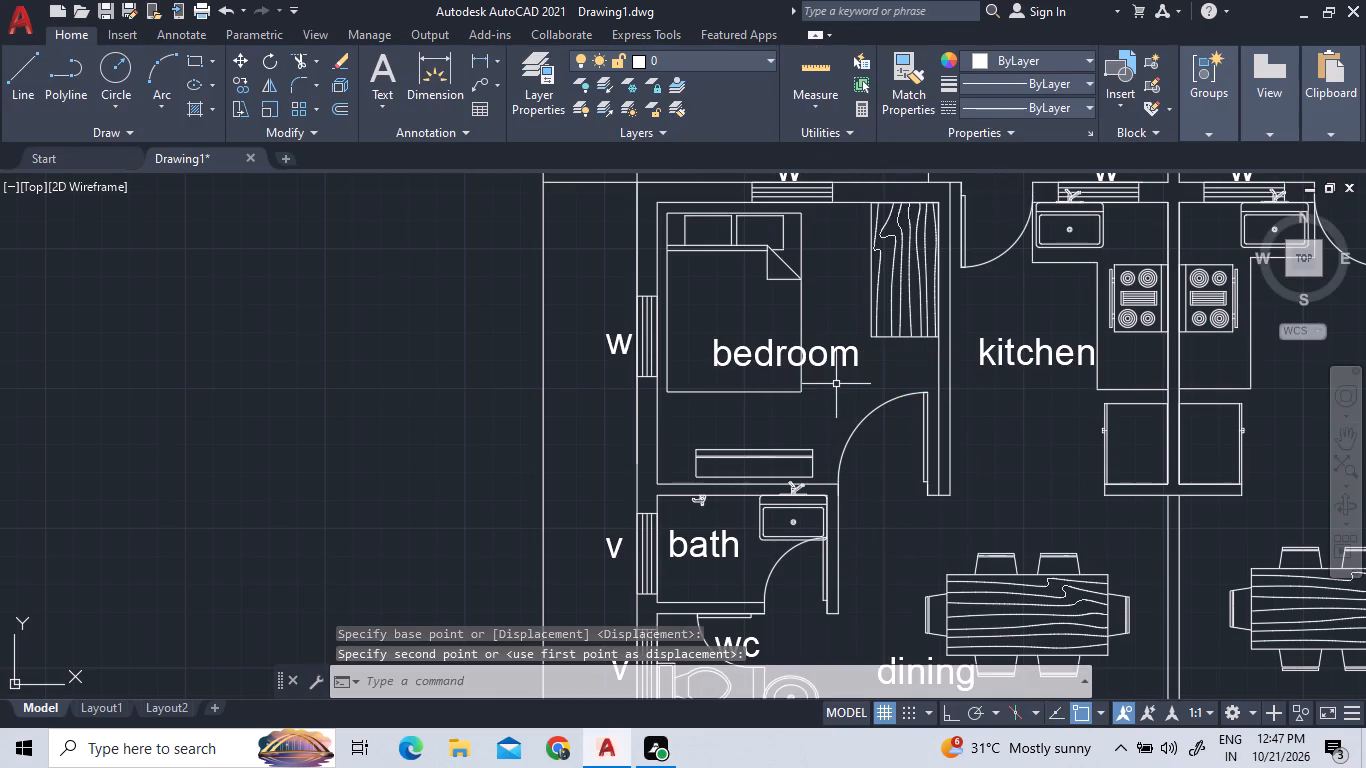
Copy the left unit's "kitchen" label into the right unit's kitchen, beside its stove.
scroll(838, 384, "down", 3)
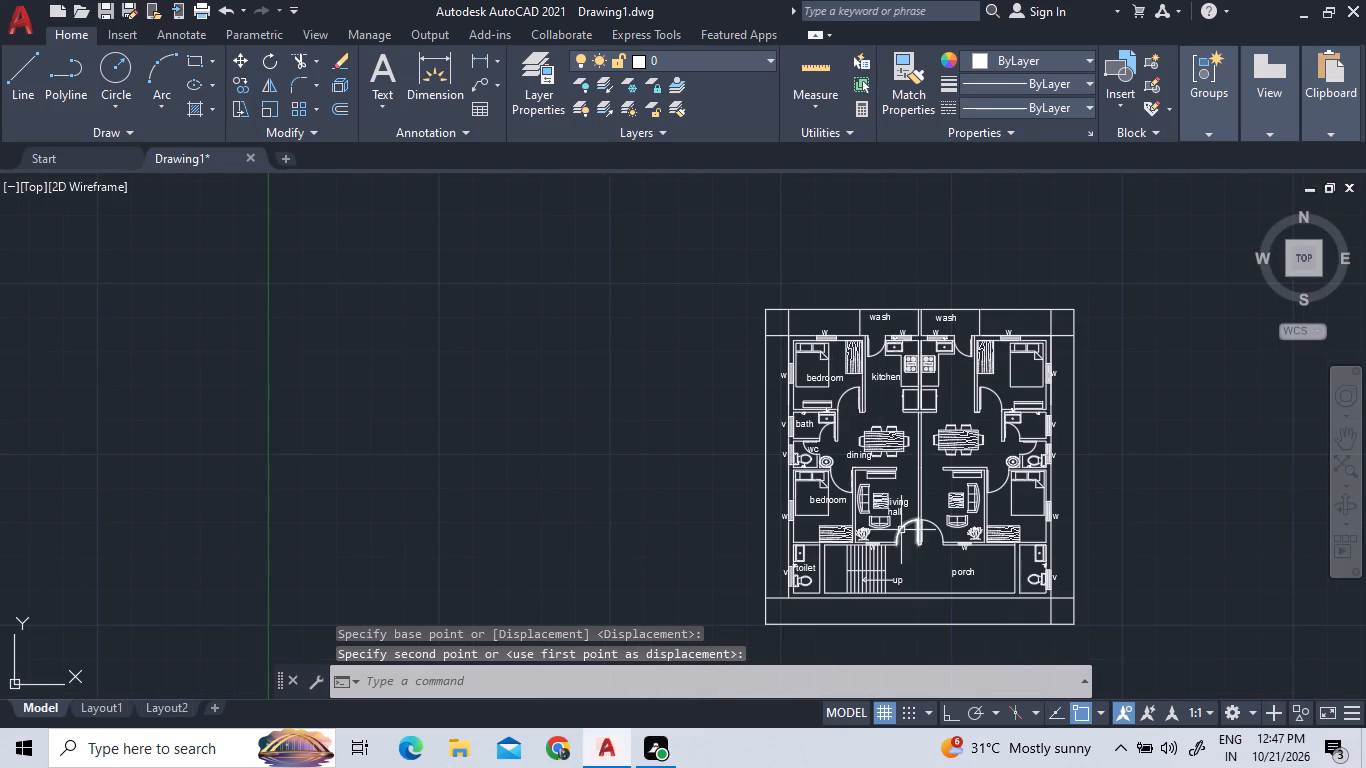
scroll(866, 637, "up", 1)
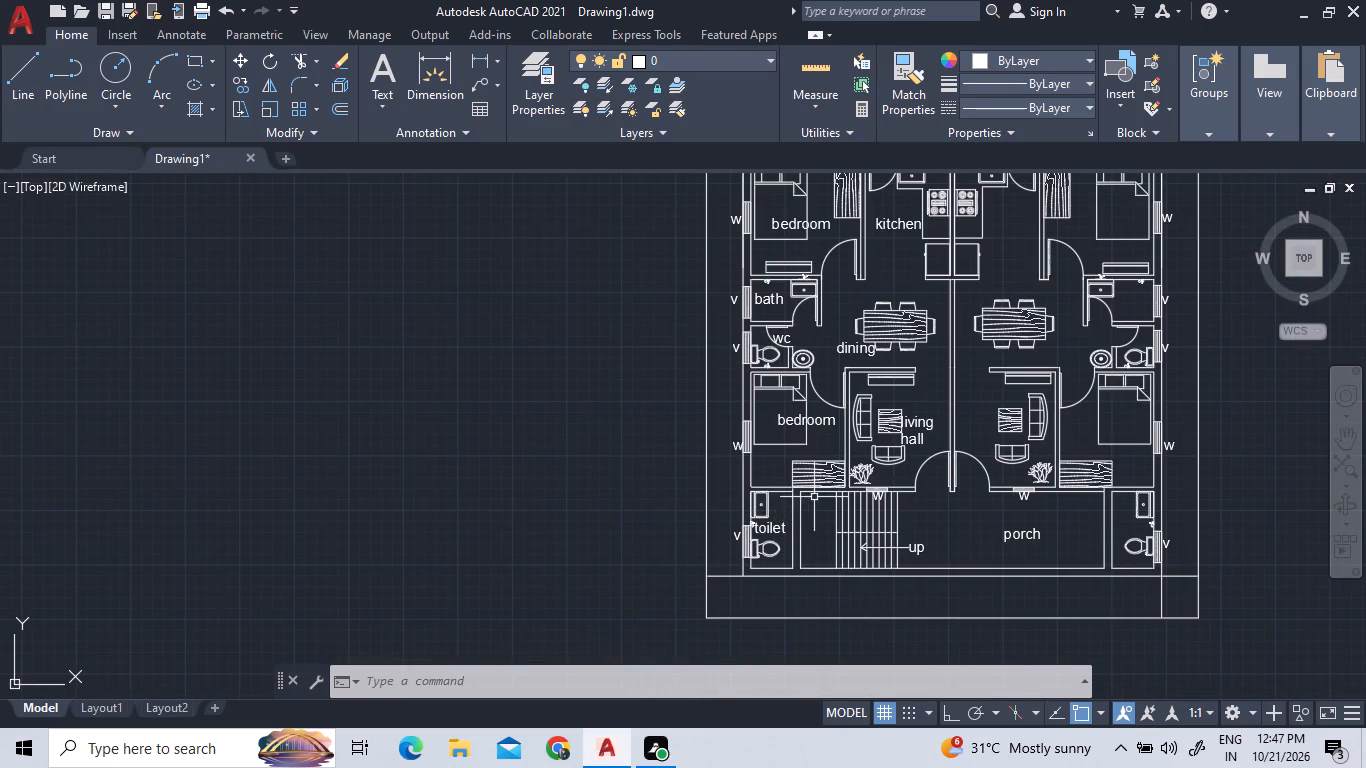
scroll(877, 475, "down", 1)
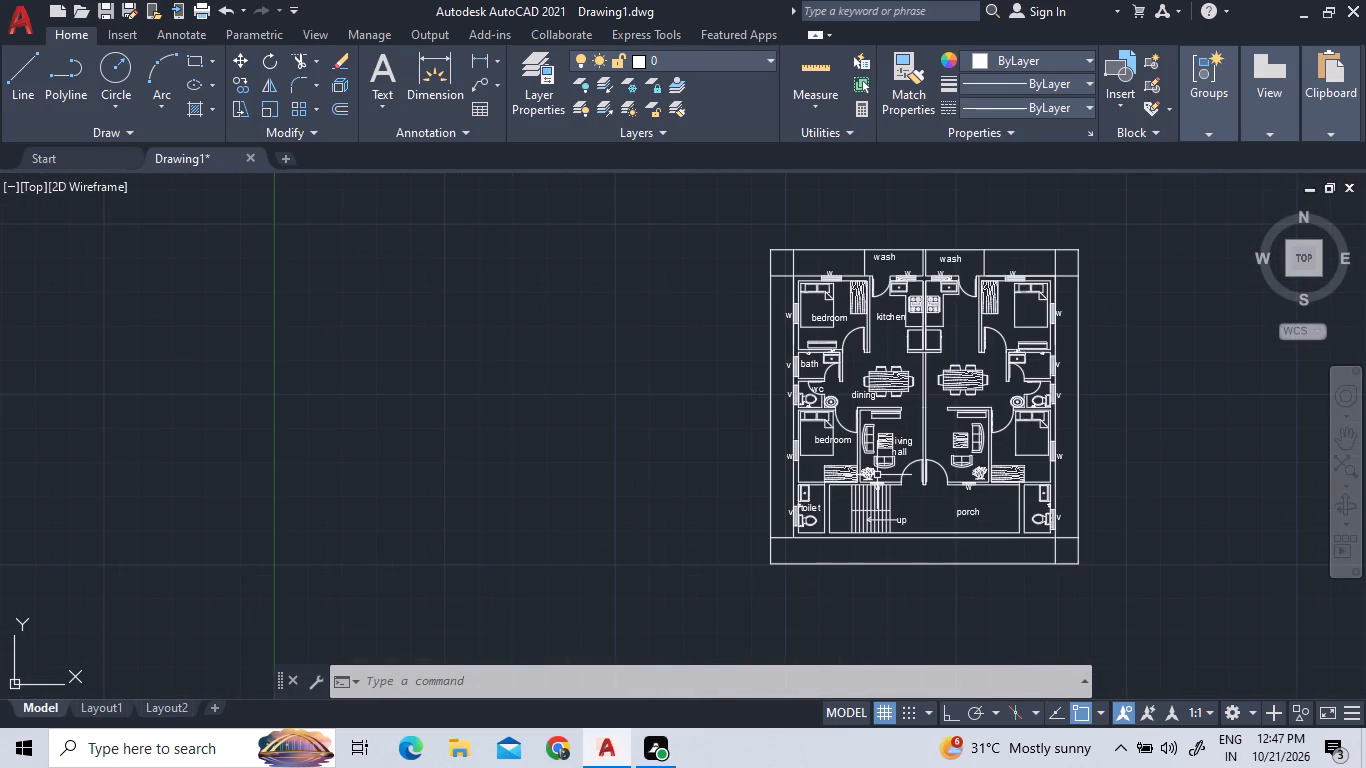
scroll(842, 292, "up", 2)
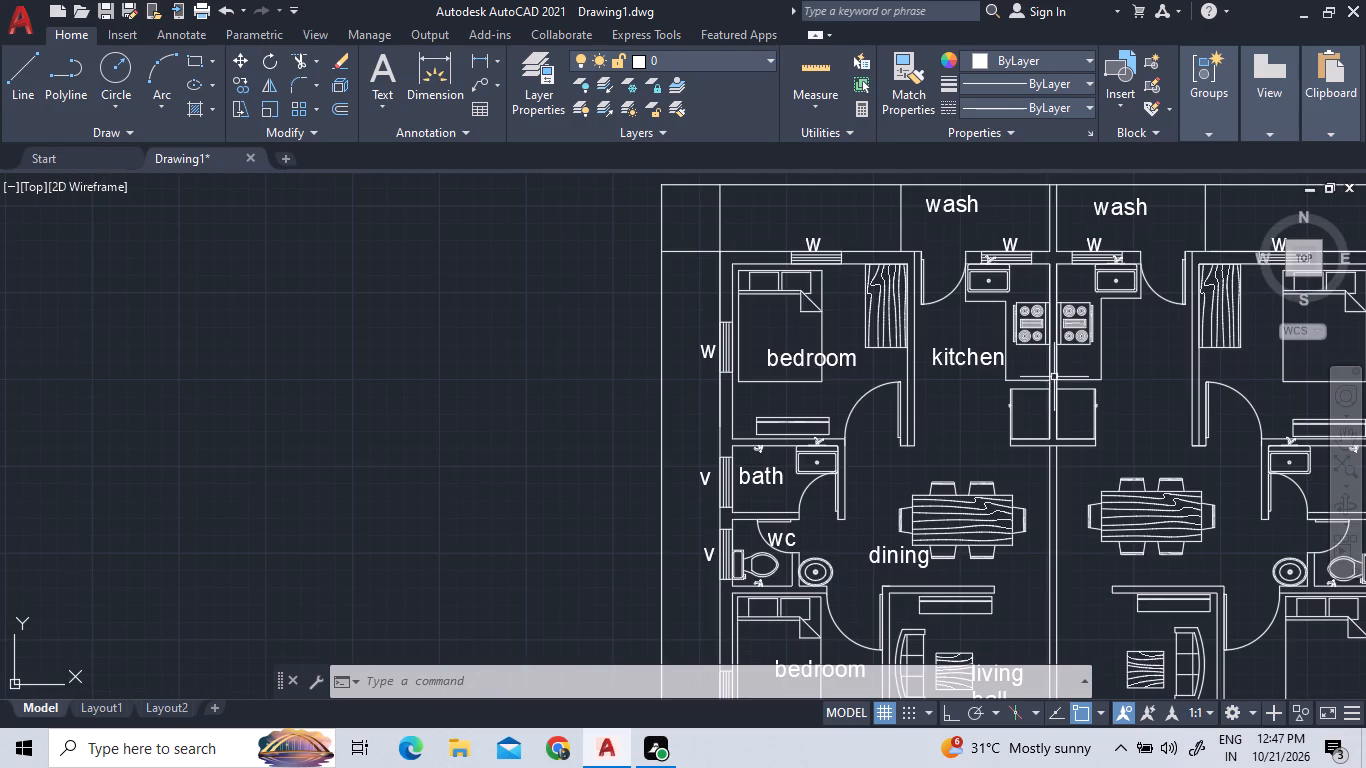
left_click(953, 363)
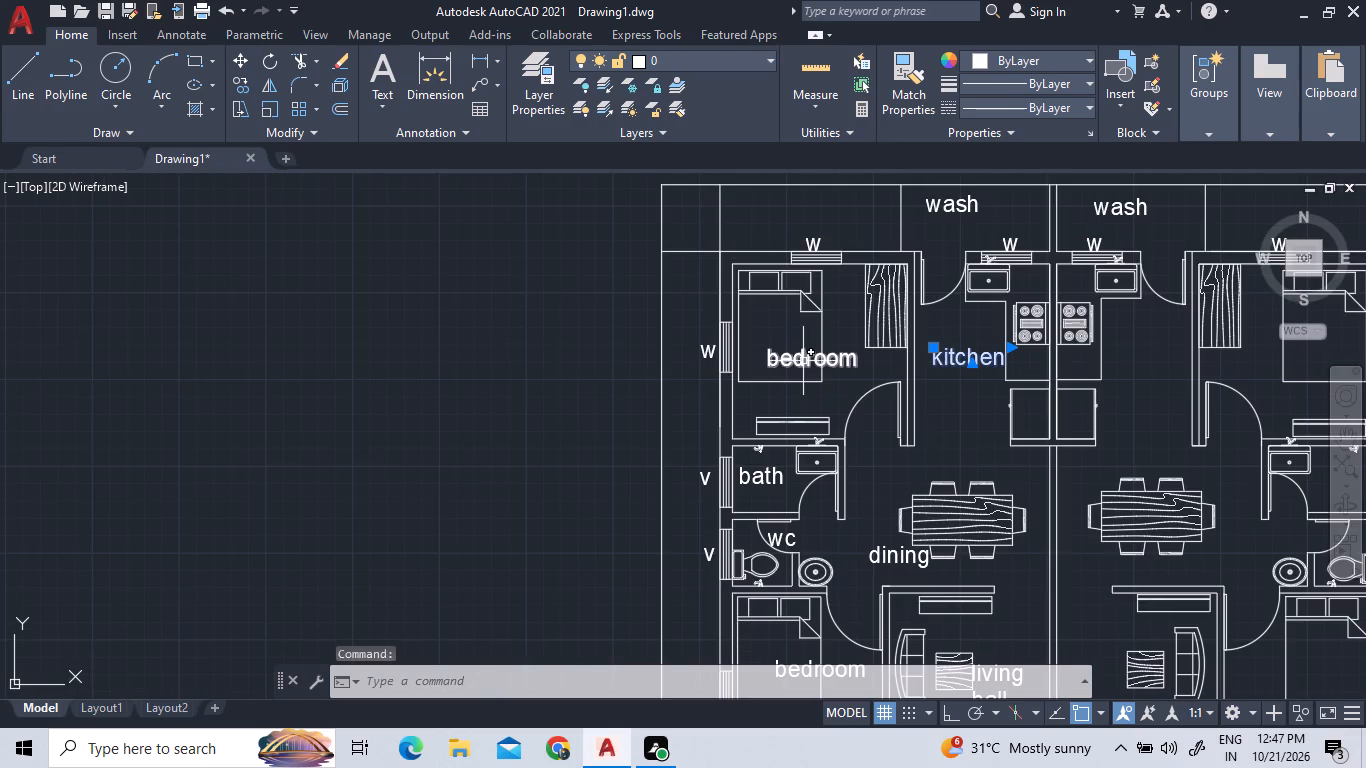
right_click(973, 333)
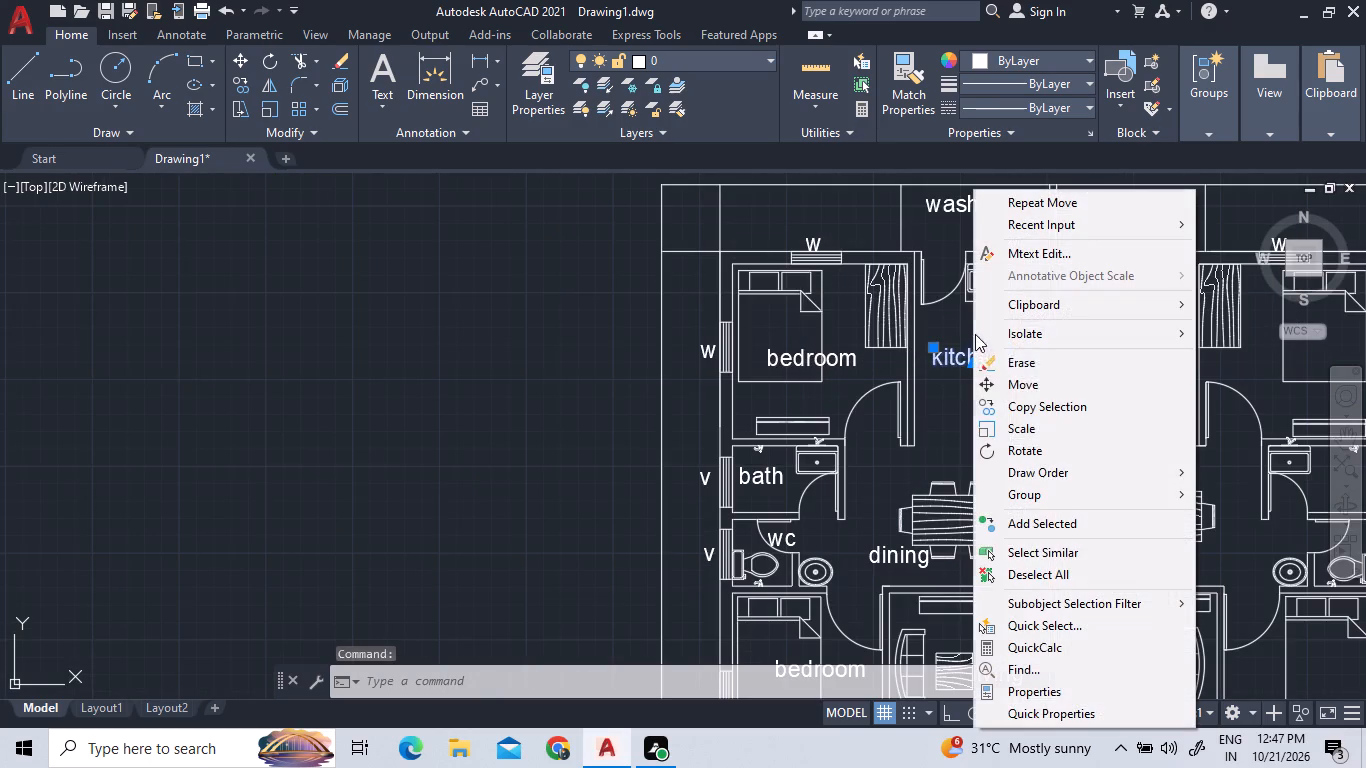
left_click(1016, 402)
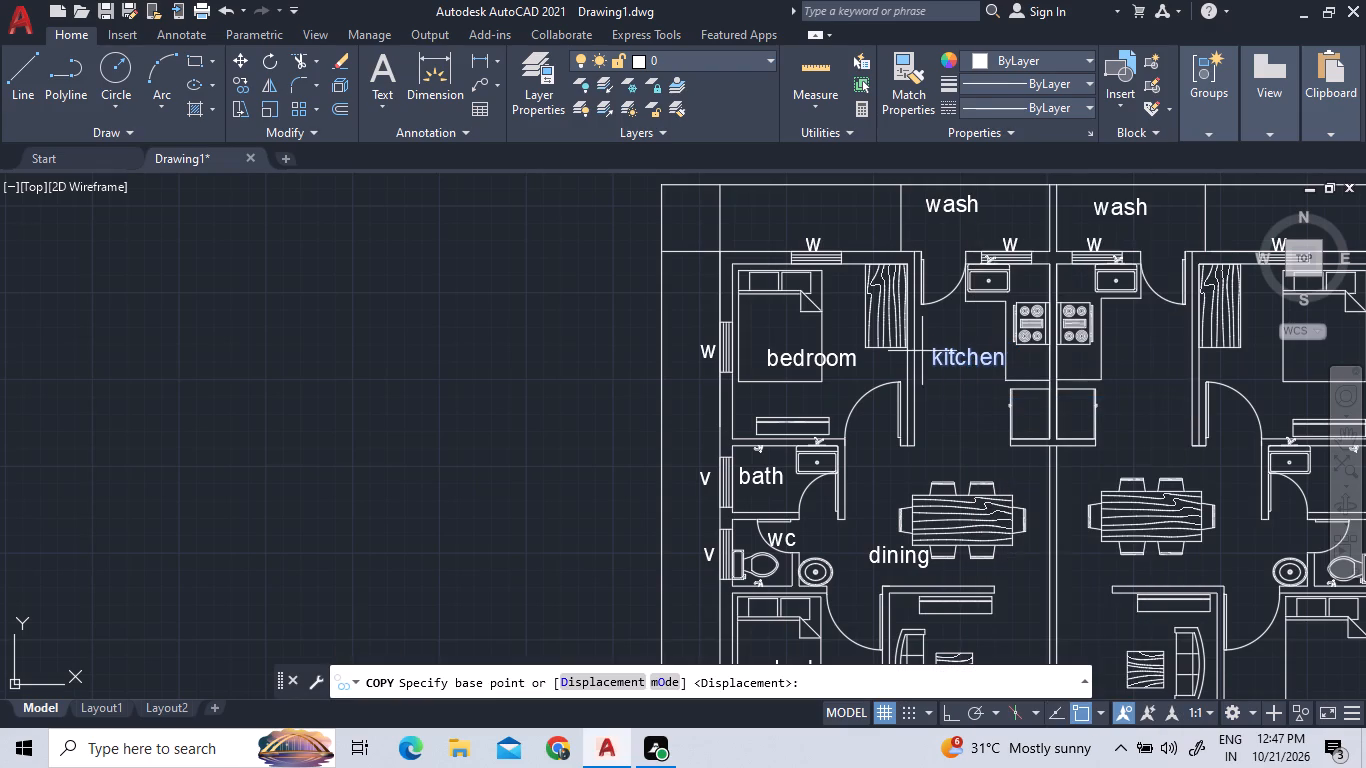
left_click(958, 355)
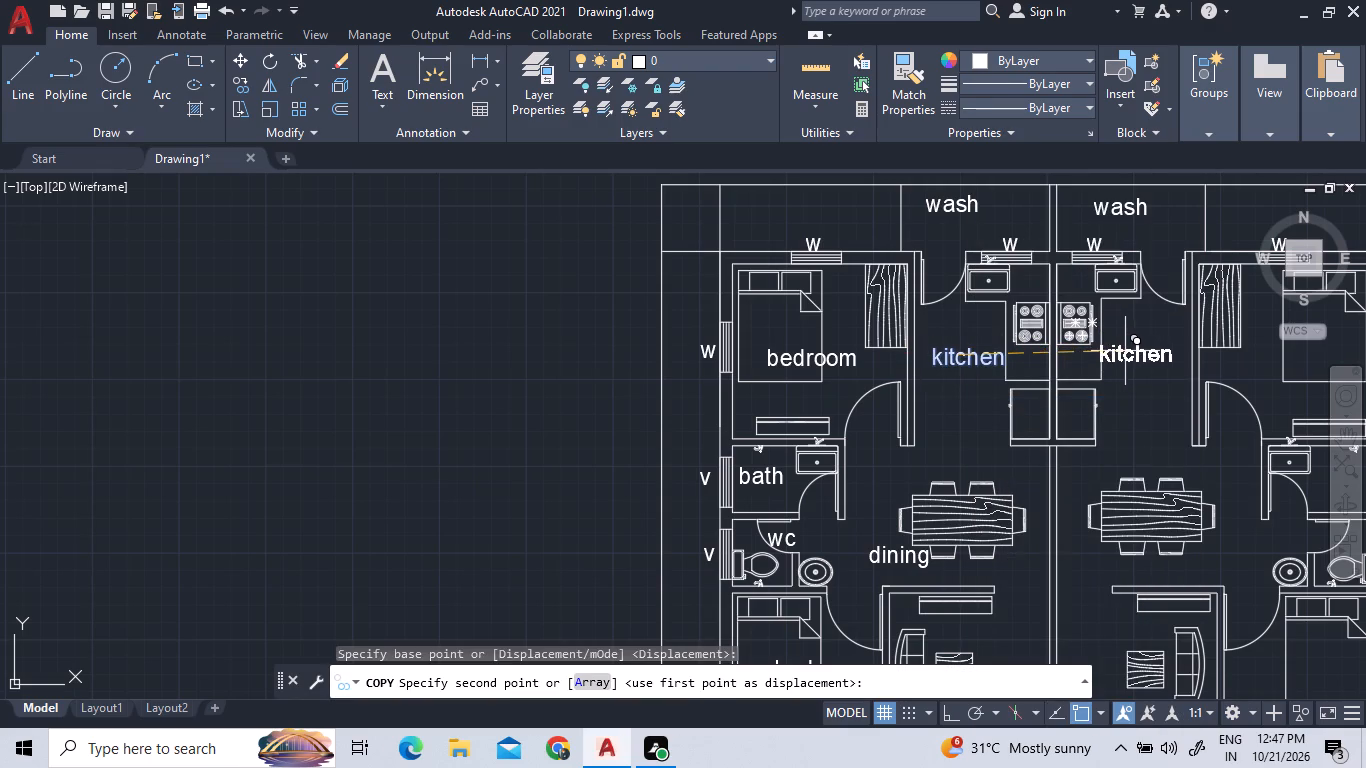
left_click(1134, 351)
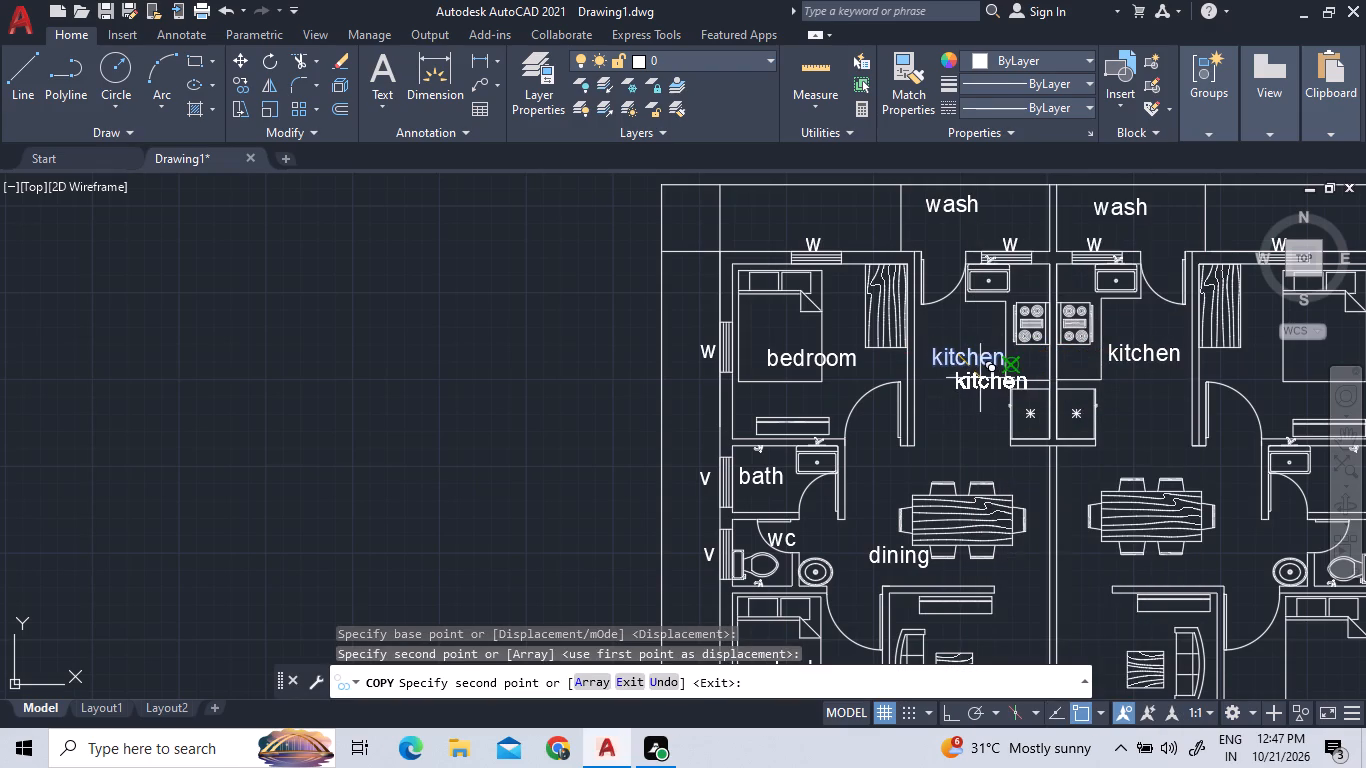
scroll(970, 382, "down", 1)
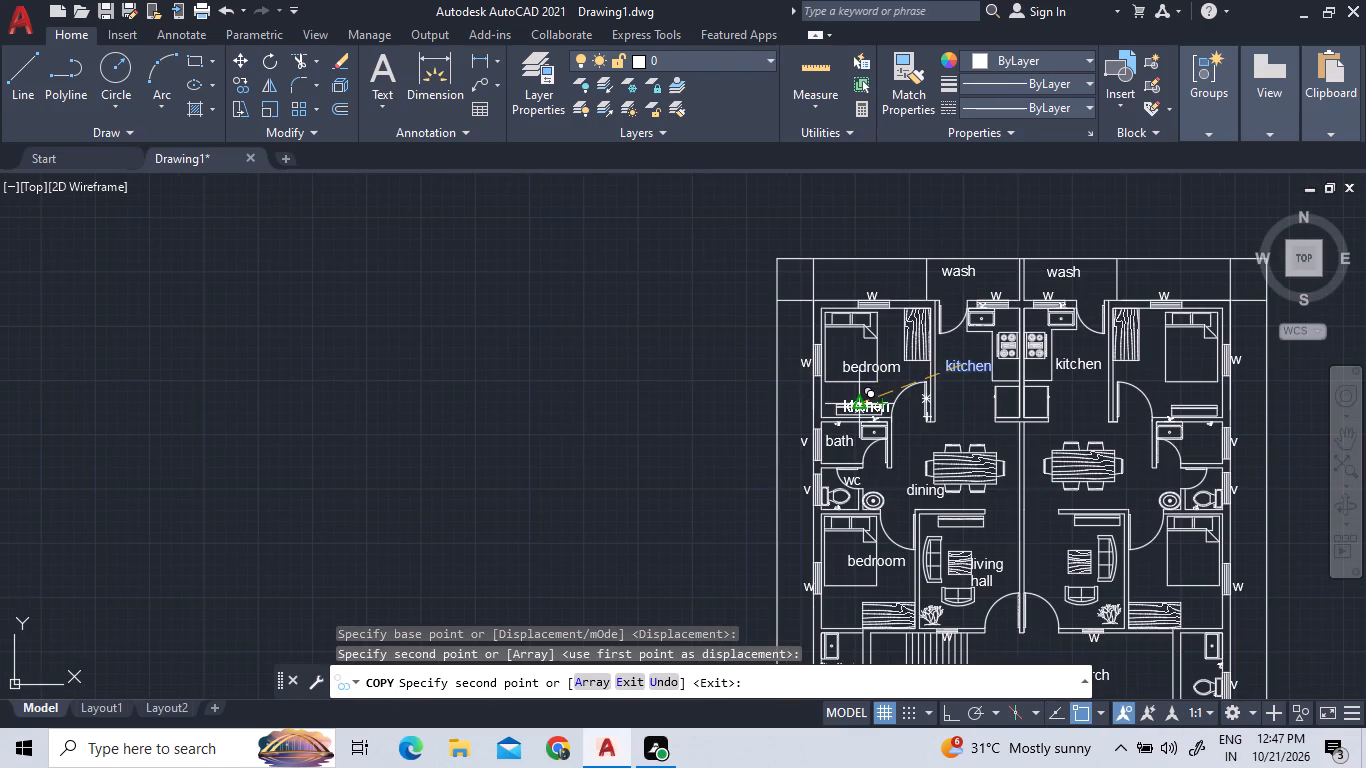
scroll(872, 394, "down", 2)
scroll(951, 498, "up", 2)
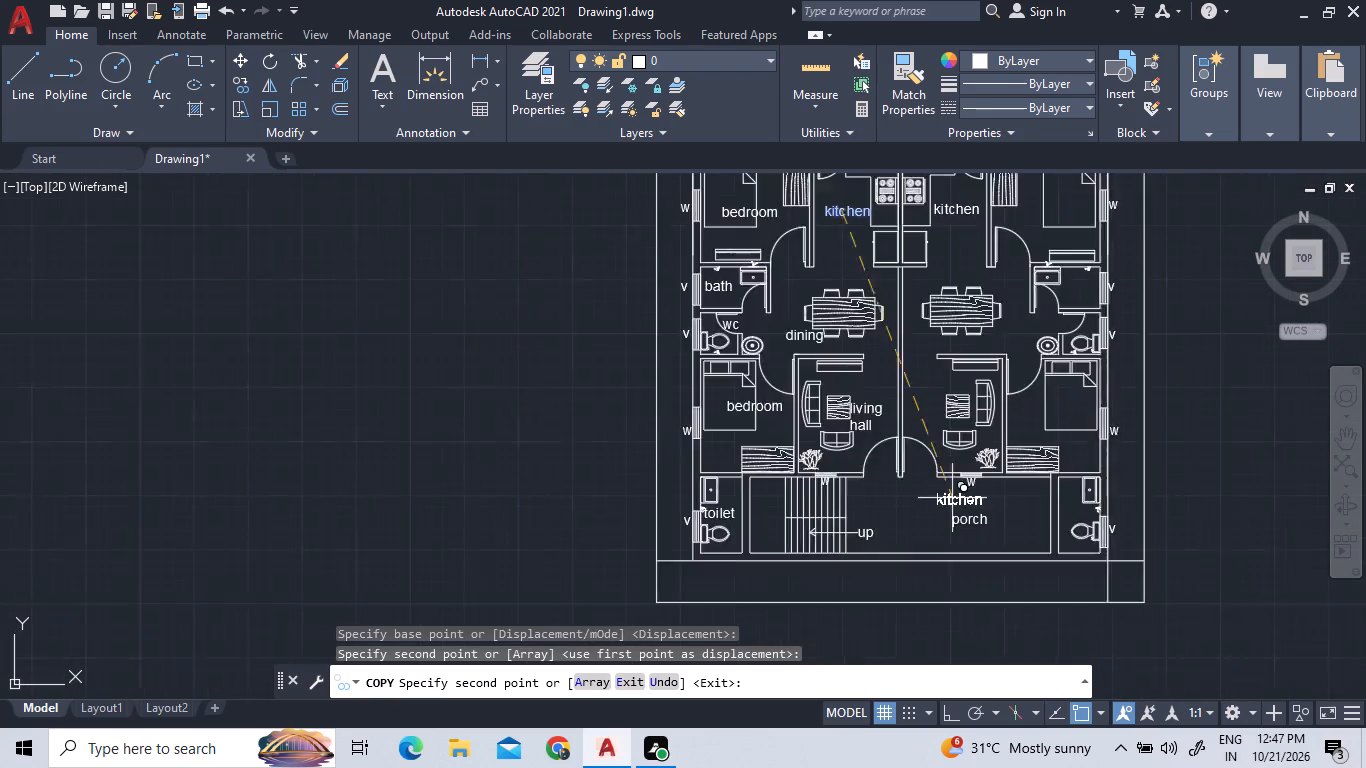
scroll(952, 498, "up", 1)
scroll(1004, 506, "down", 3)
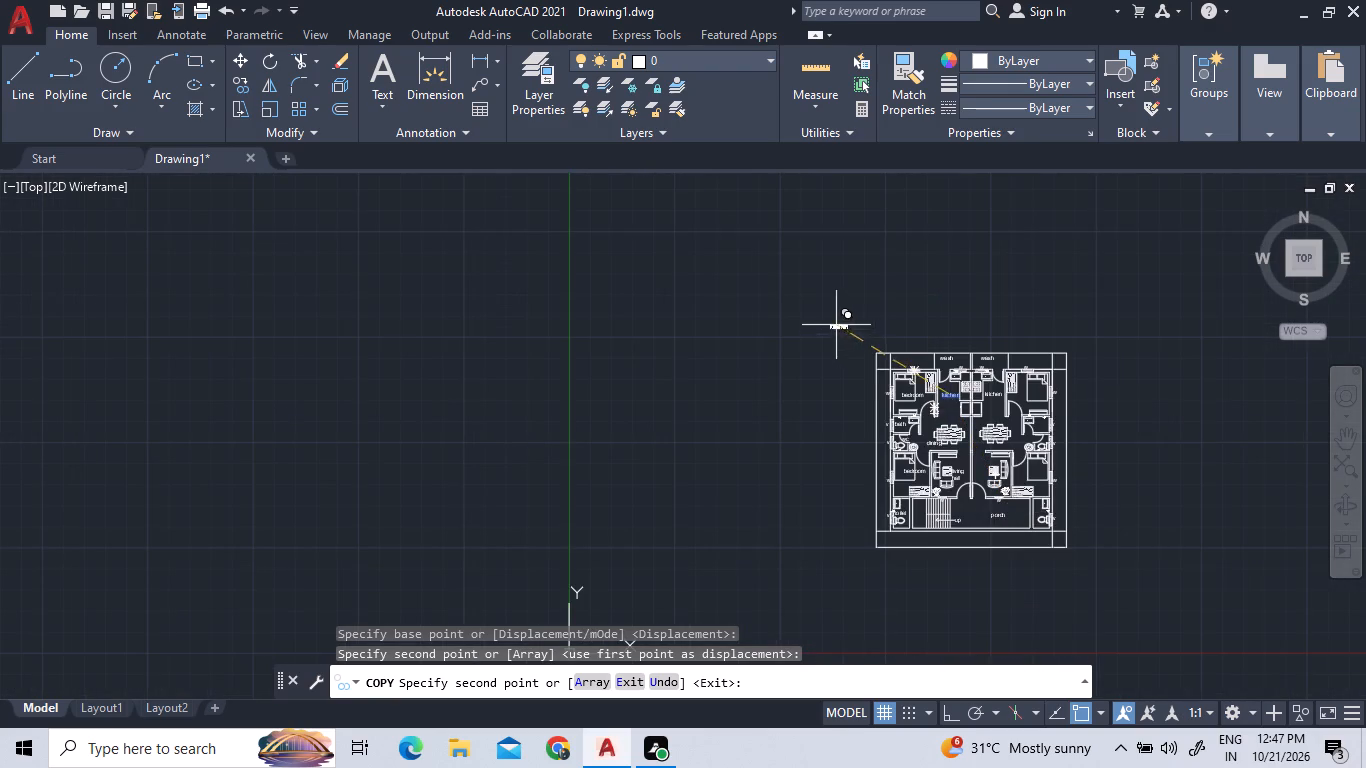
scroll(835, 318, "up", 2)
scroll(834, 314, "down", 2)
right_click(864, 308)
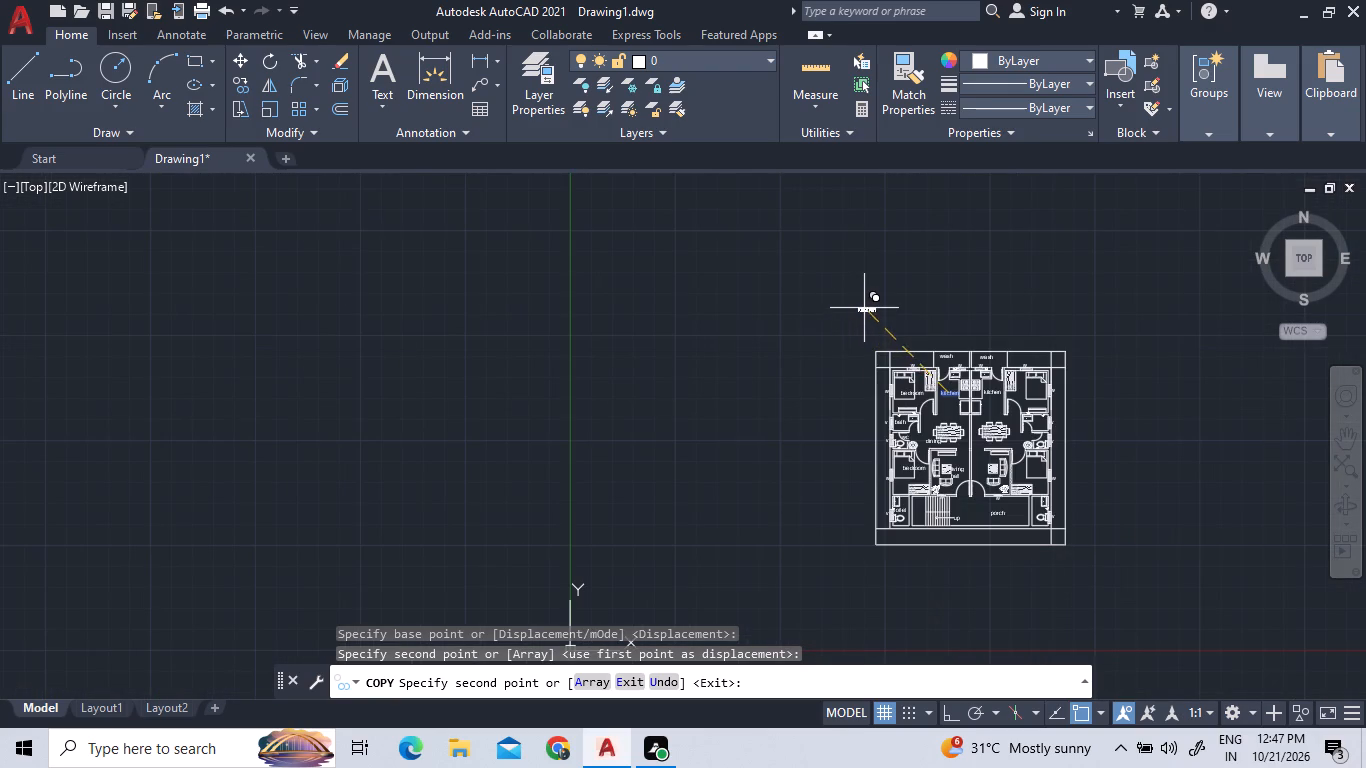
left_click(874, 317)
Mirror the left unit's two "bedroom", "bath", "wc", "dining", "living hall" and "toilet" labels about the central dividing wall into the right unit.
scroll(1063, 461, "up", 1)
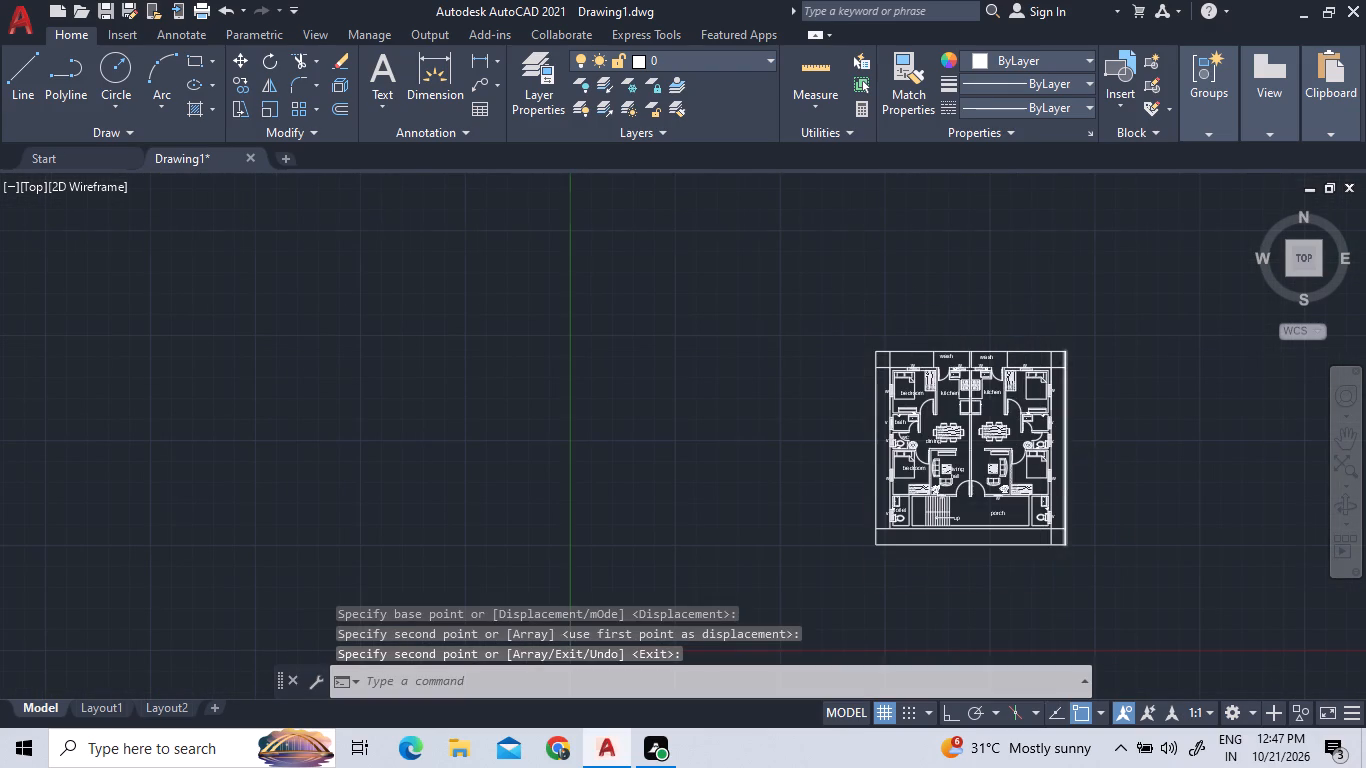
scroll(1063, 461, "up", 1)
scroll(1063, 459, "down", 1)
scroll(826, 424, "up", 2)
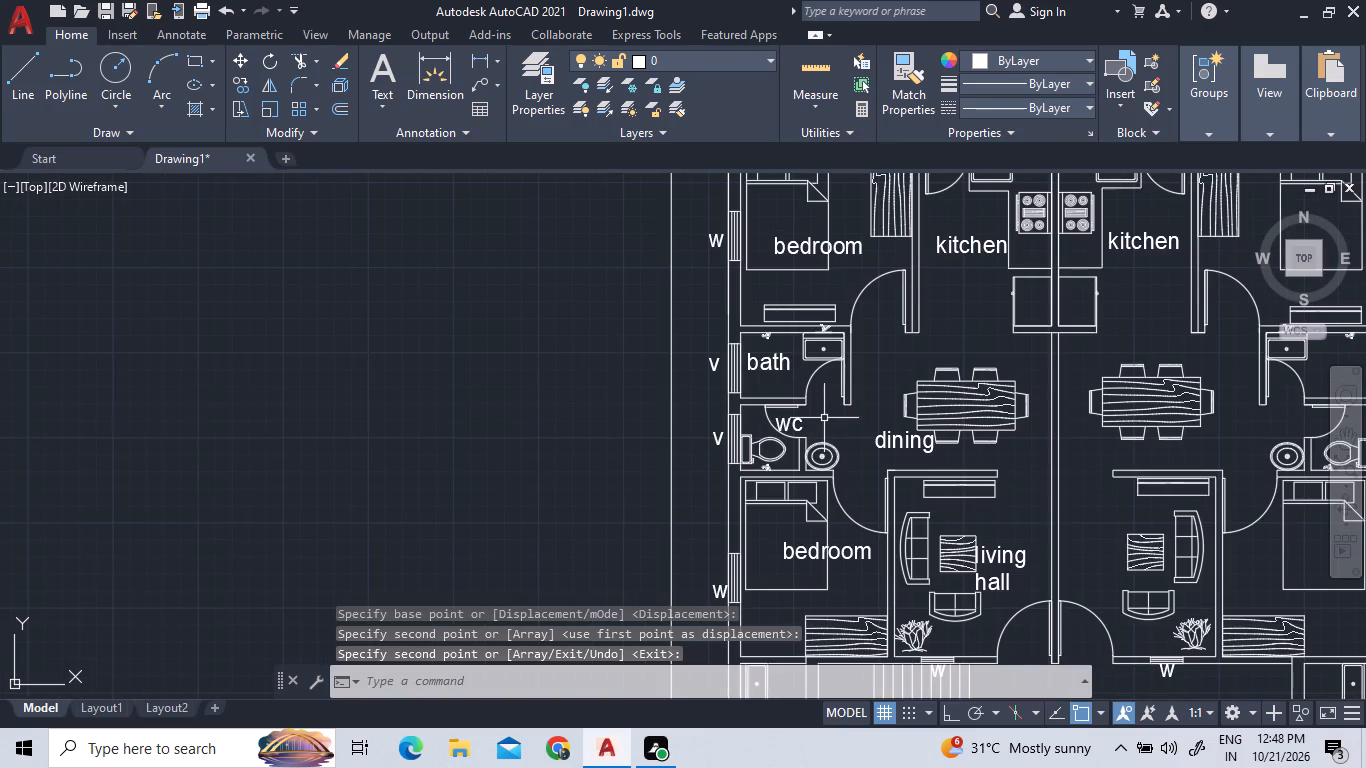
left_click(827, 249)
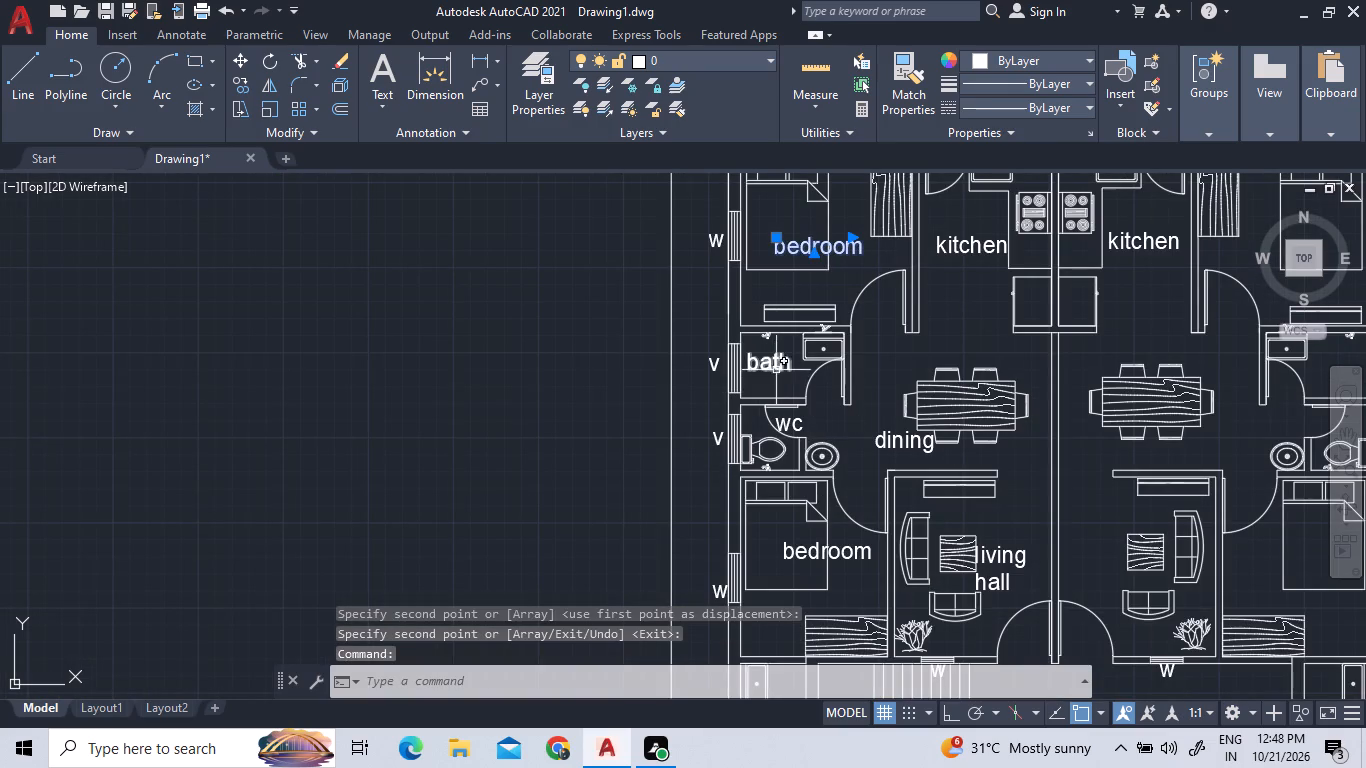
left_click(775, 370)
left_click(796, 425)
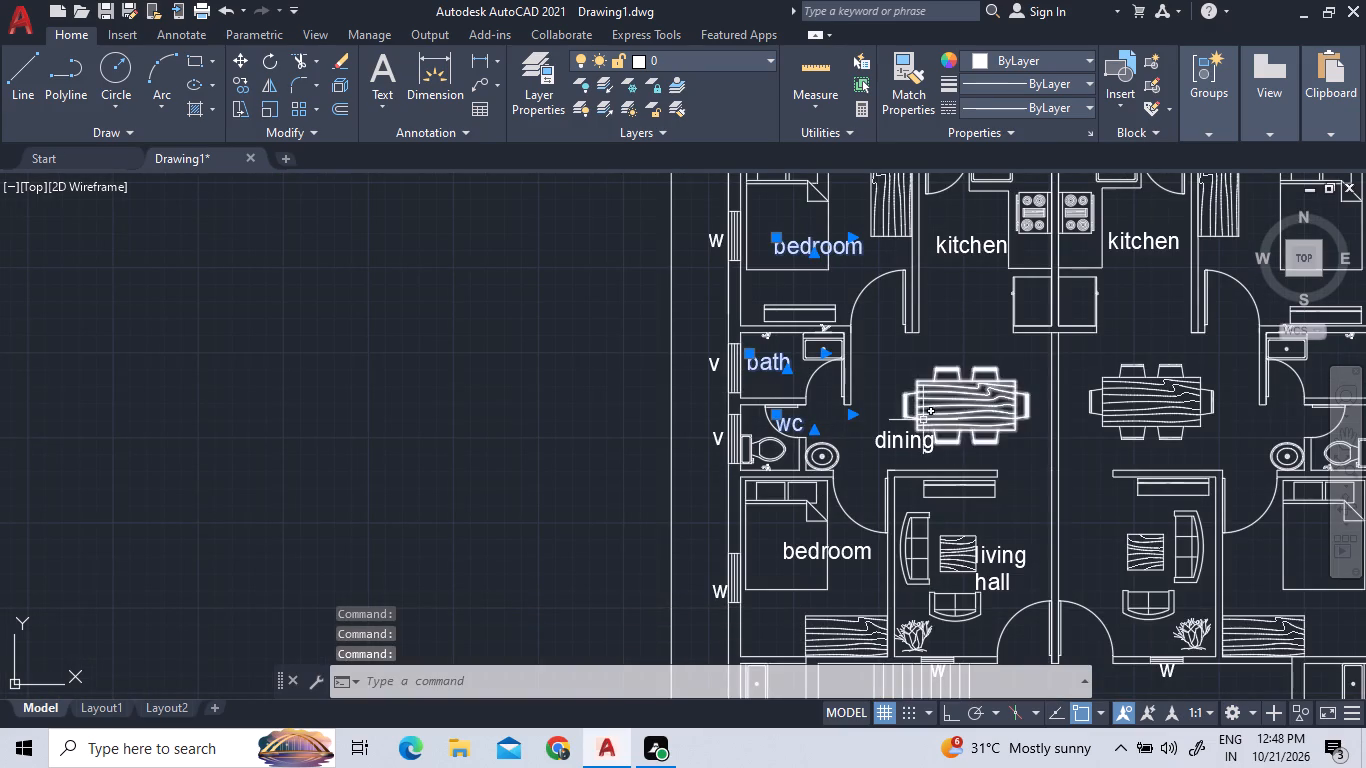
left_click(913, 434)
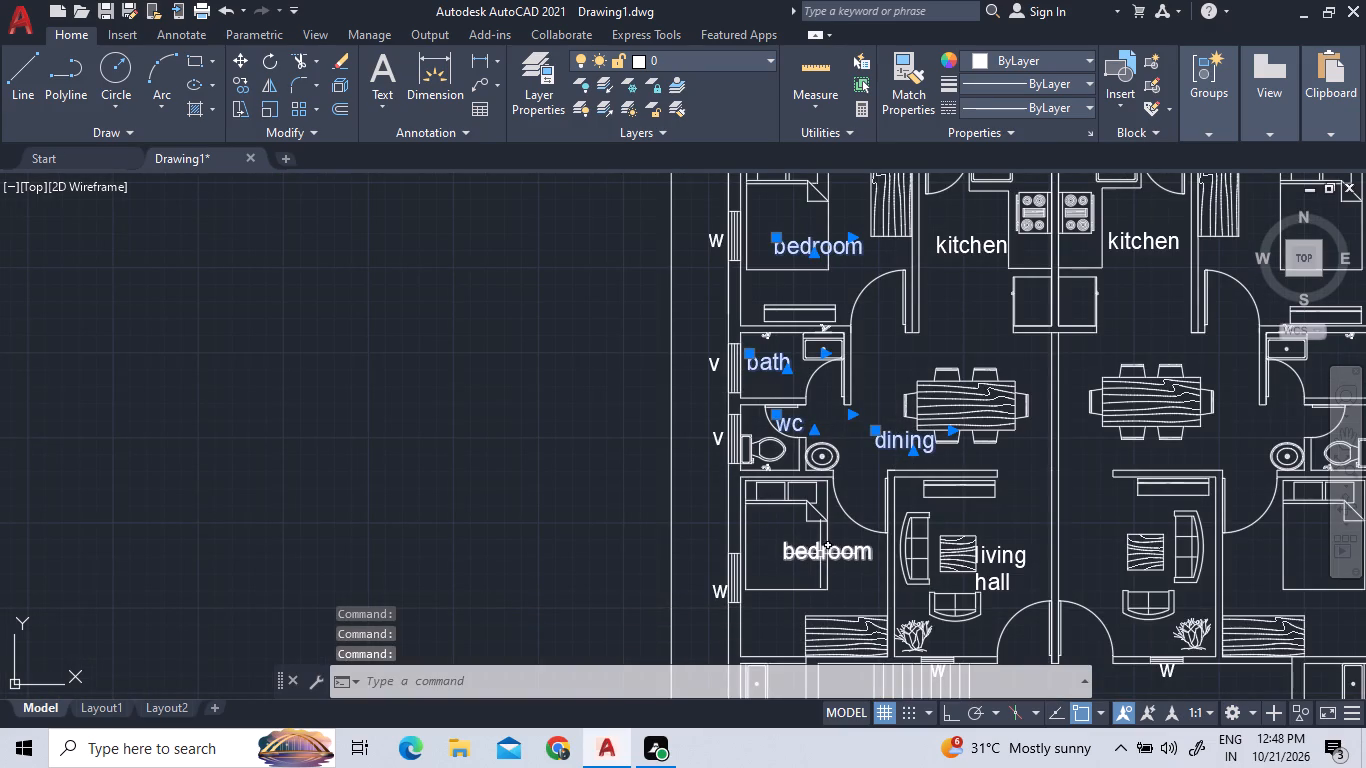
left_click(802, 552)
left_click(998, 558)
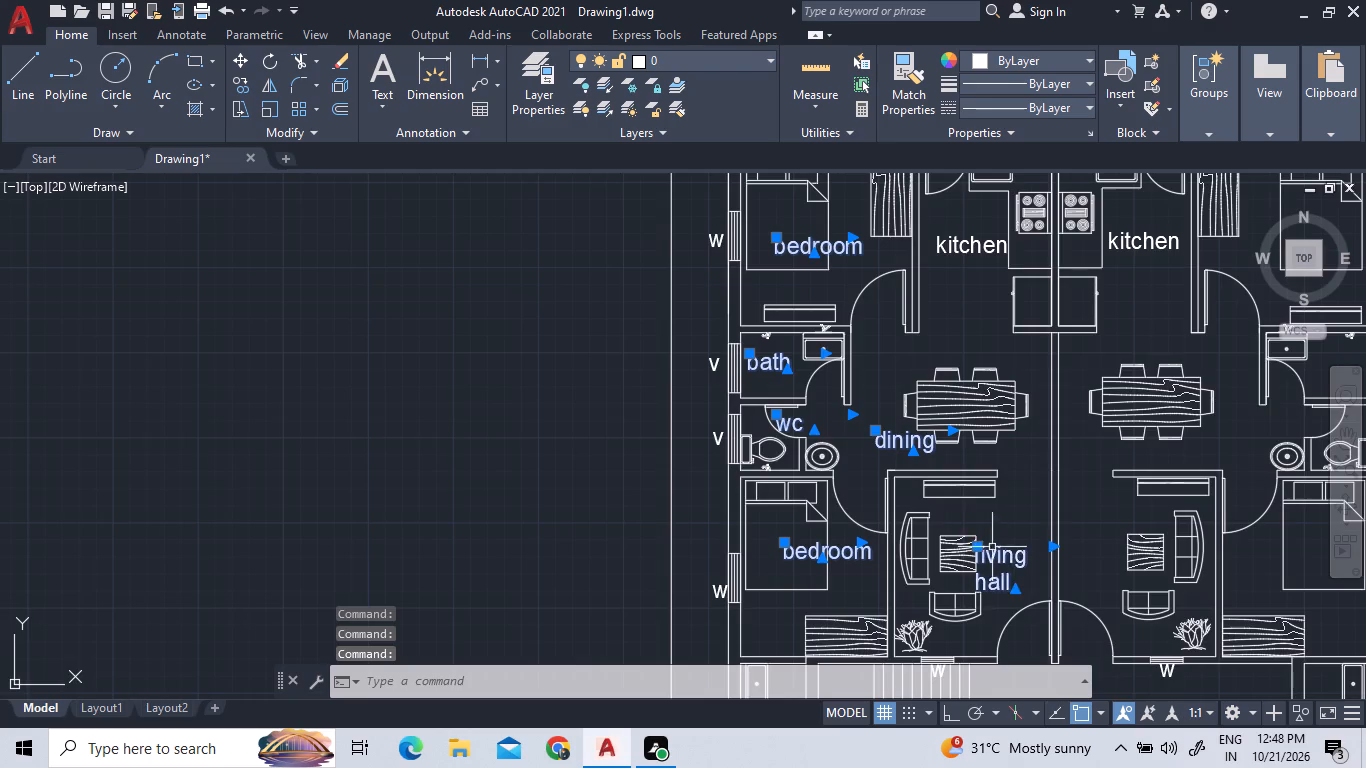
scroll(965, 520, "down", 3)
scroll(906, 599, "up", 3)
scroll(944, 490, "up", 3)
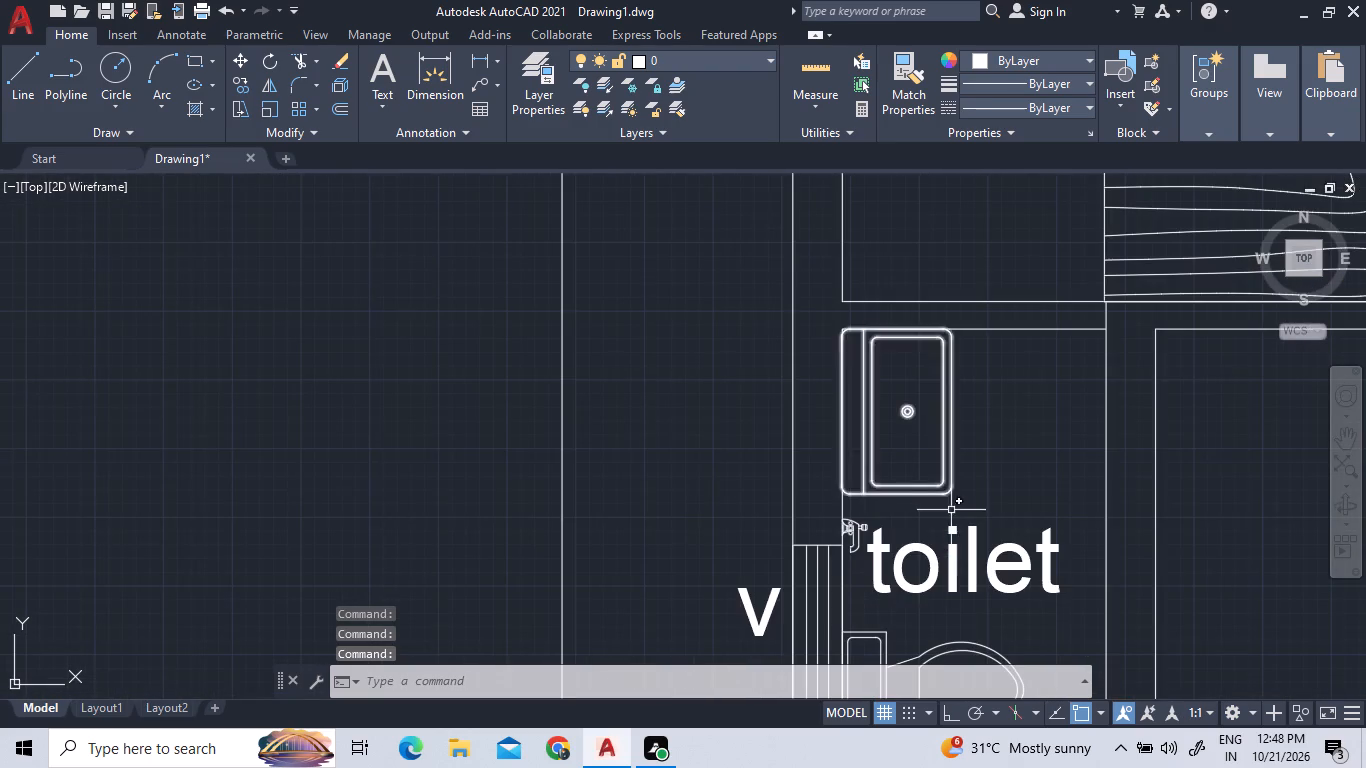
left_click(961, 574)
left_click(929, 554)
scroll(922, 551, "down", 2)
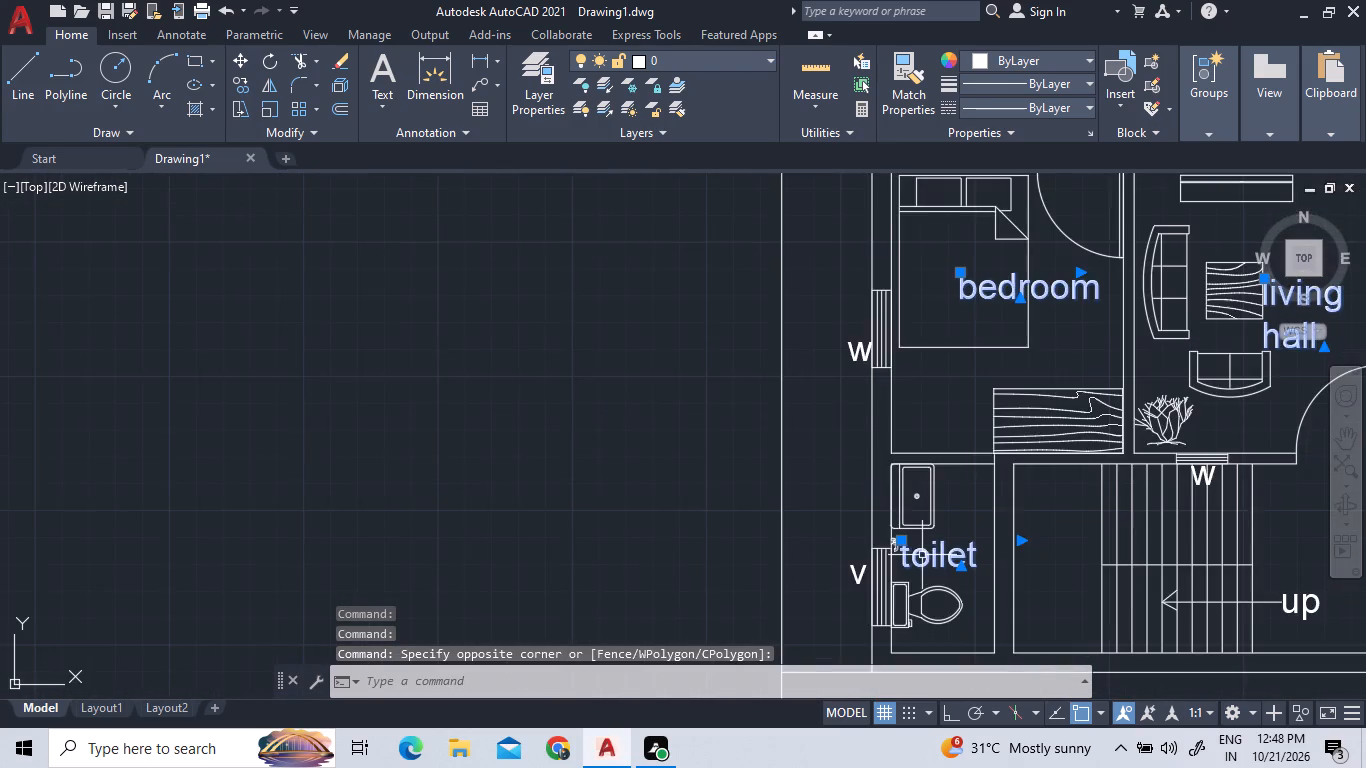
scroll(922, 555, "down", 2)
middle_click_drag(1123, 460, 971, 494)
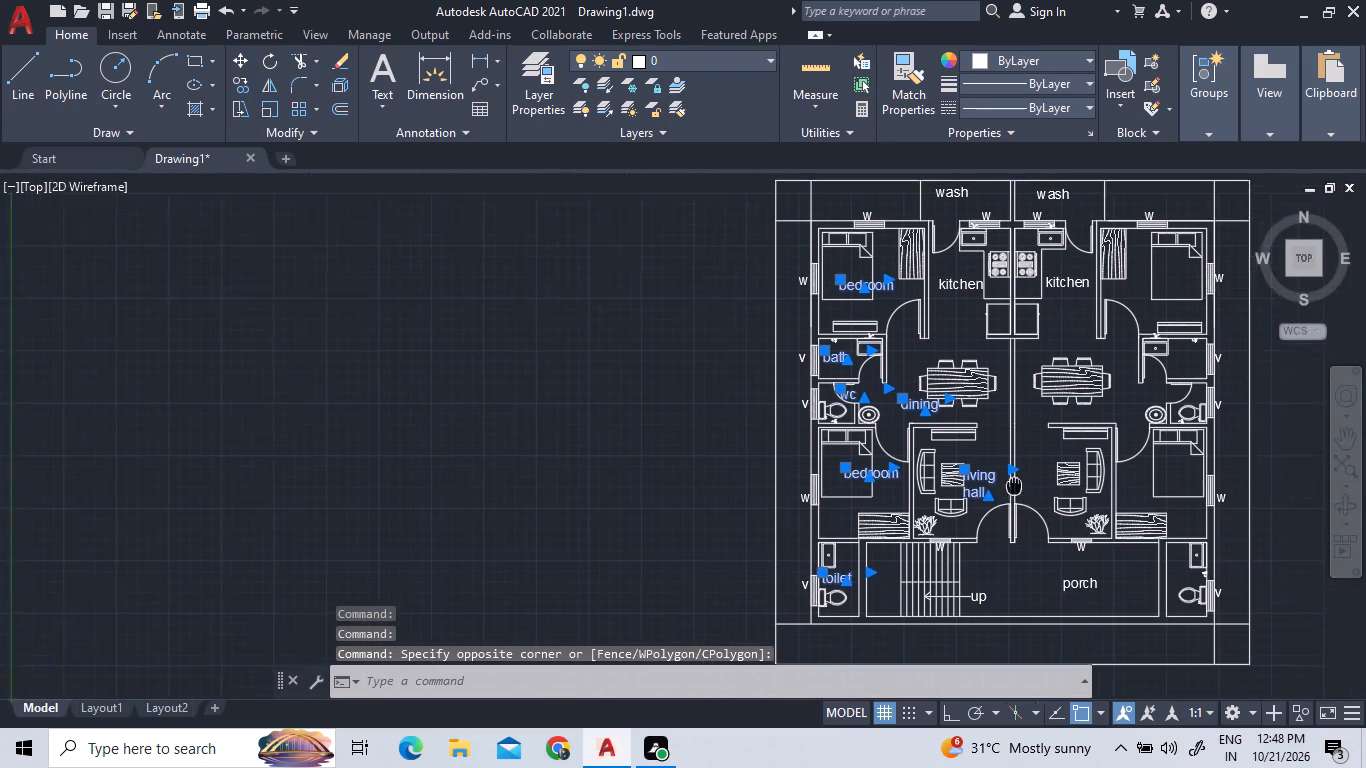
middle_click_drag(971, 494, 903, 499)
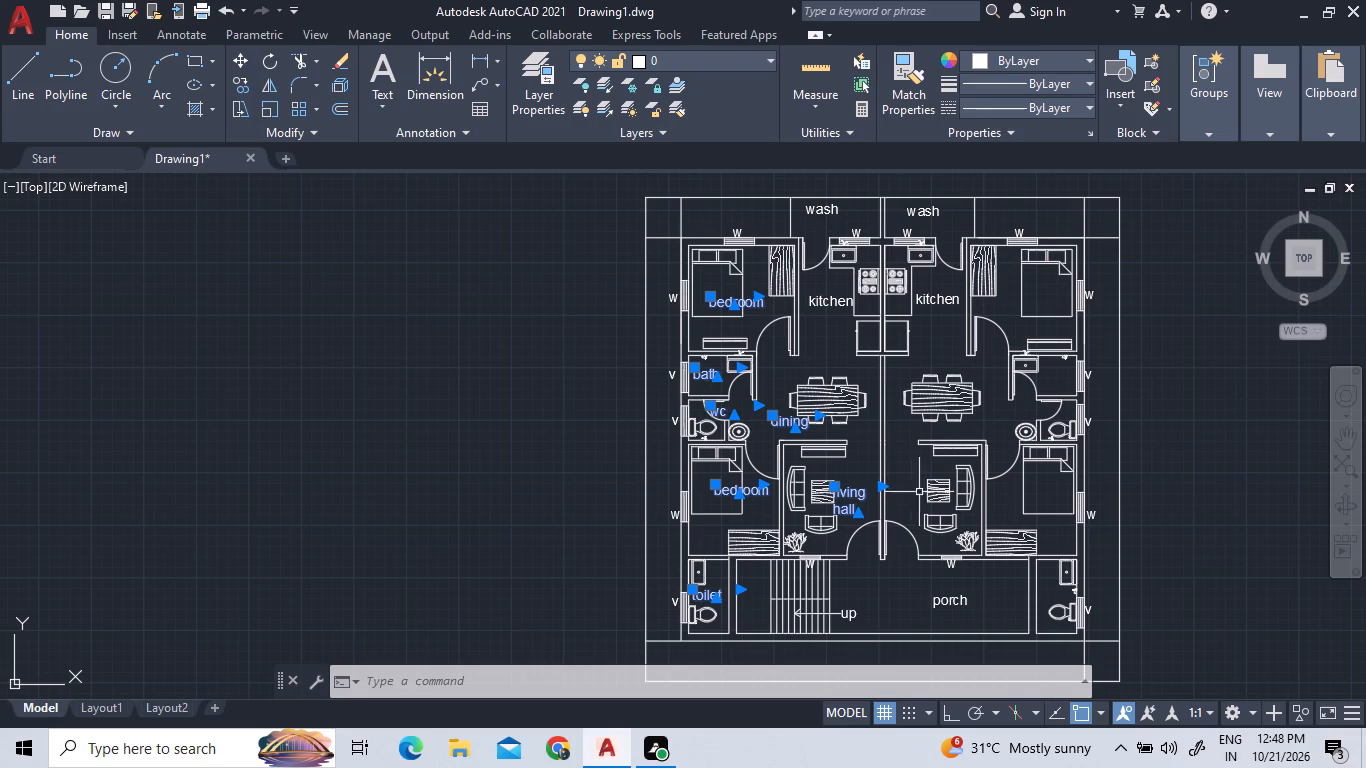
scroll(919, 336, "up", 2)
scroll(919, 336, "down", 2)
scroll(1141, 336, "up", 1)
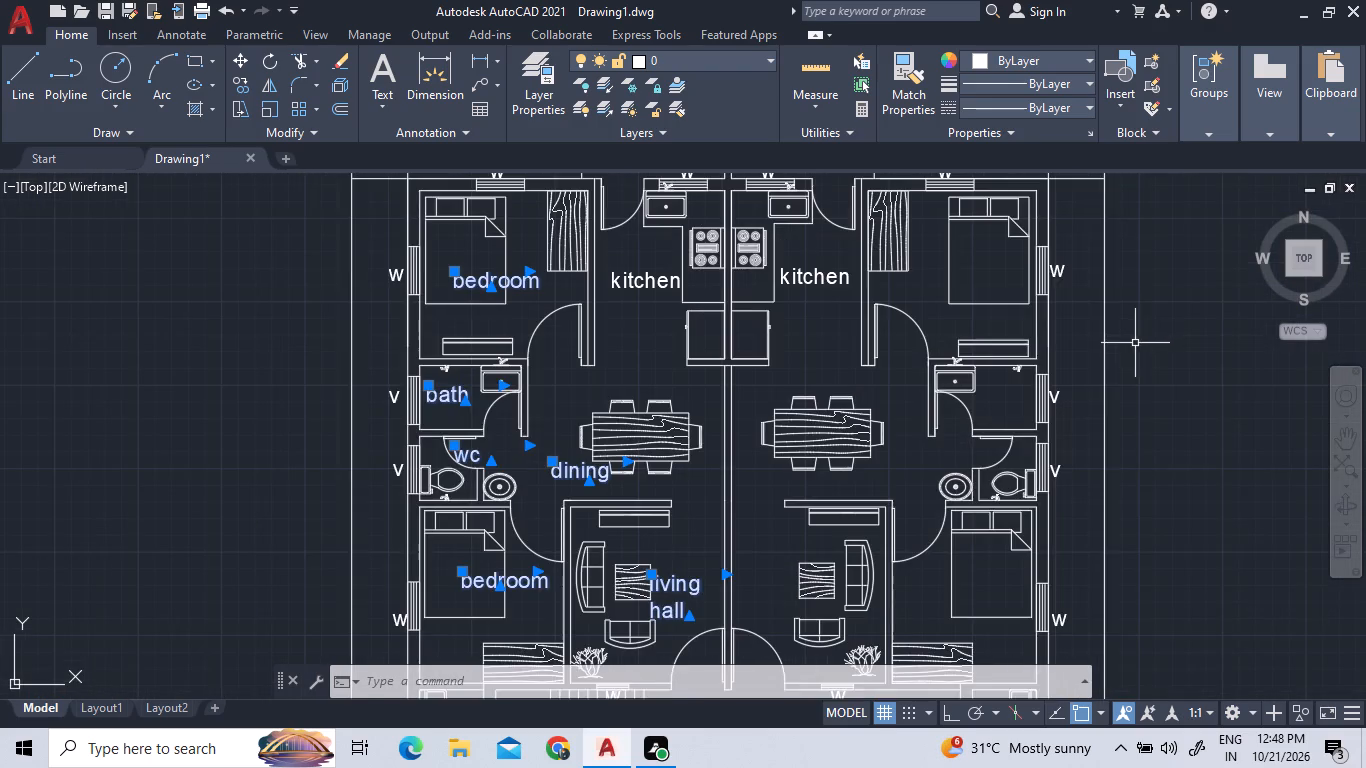
scroll(1134, 343, "down", 2)
scroll(1153, 392, "up", 2)
scroll(1153, 392, "down", 1)
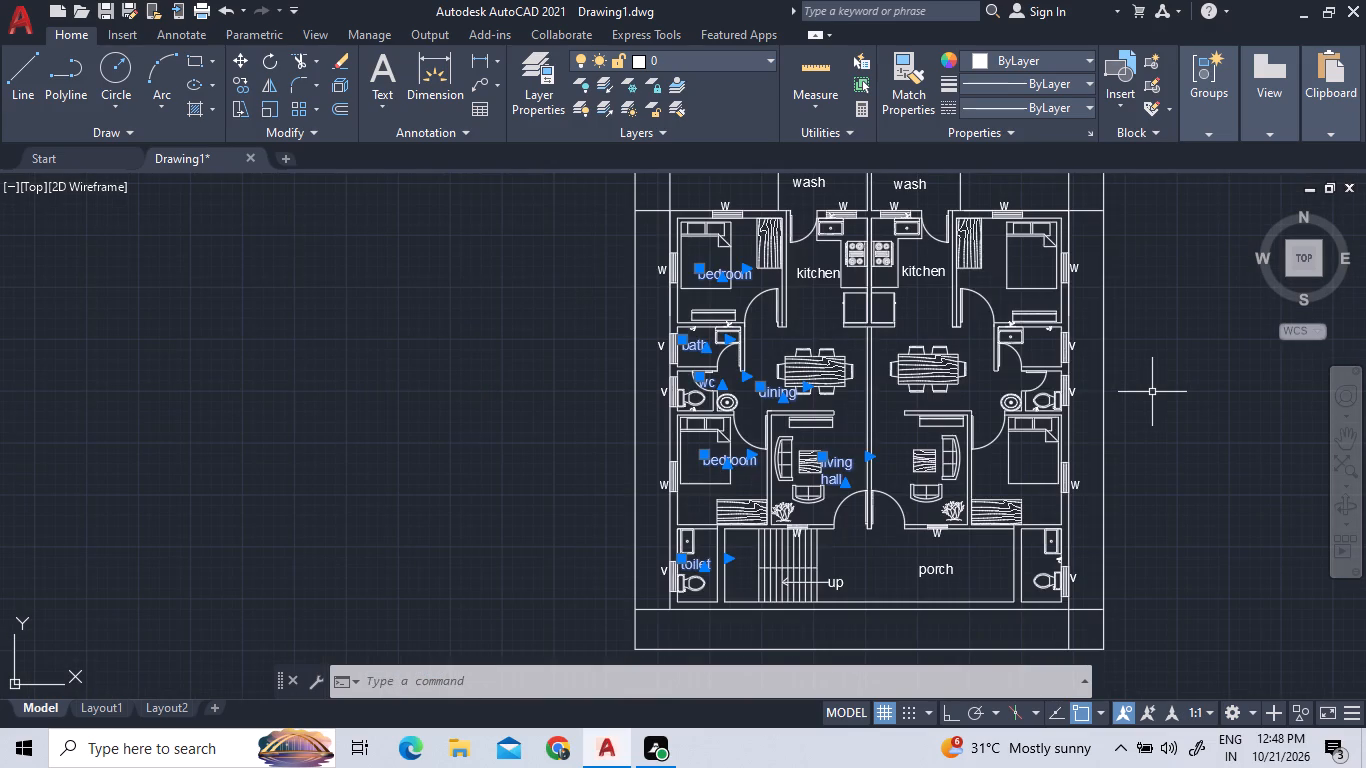
left_click(274, 81)
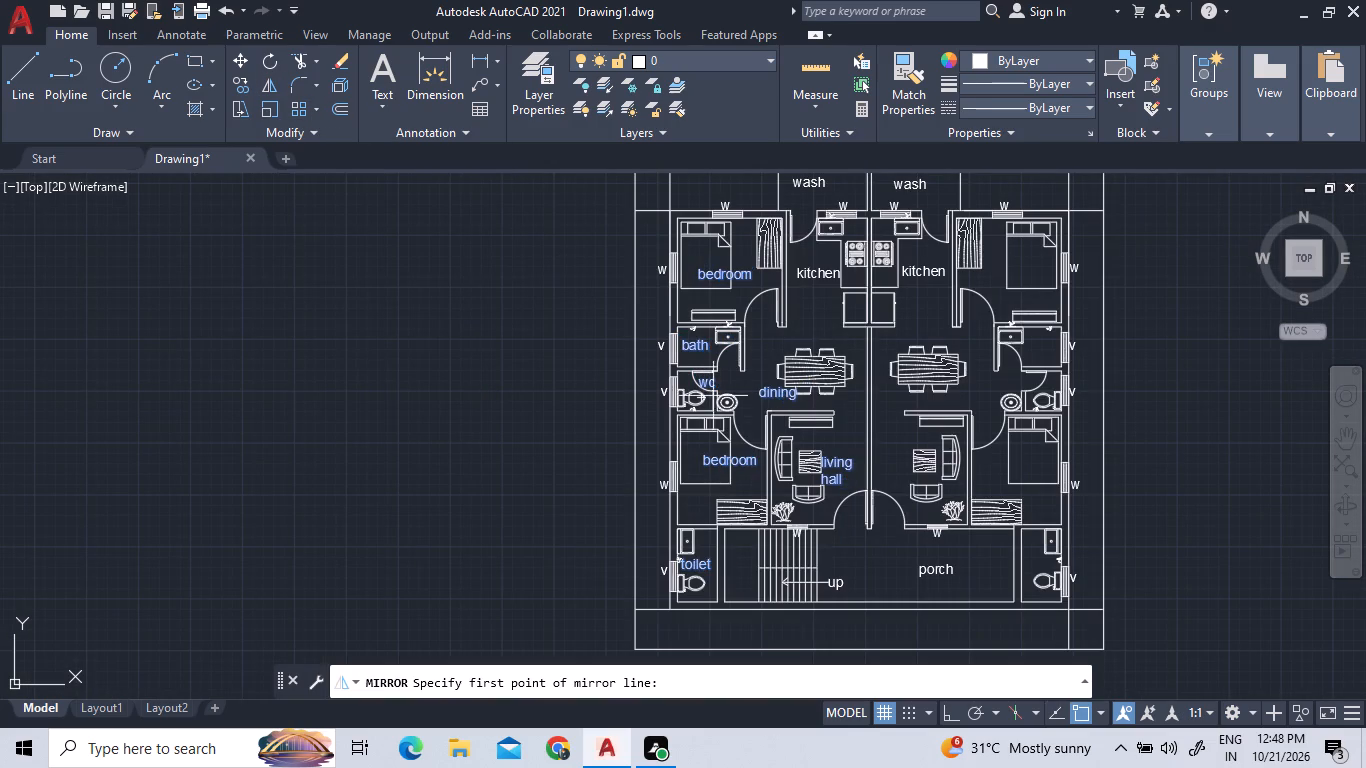
scroll(874, 531, "up", 3)
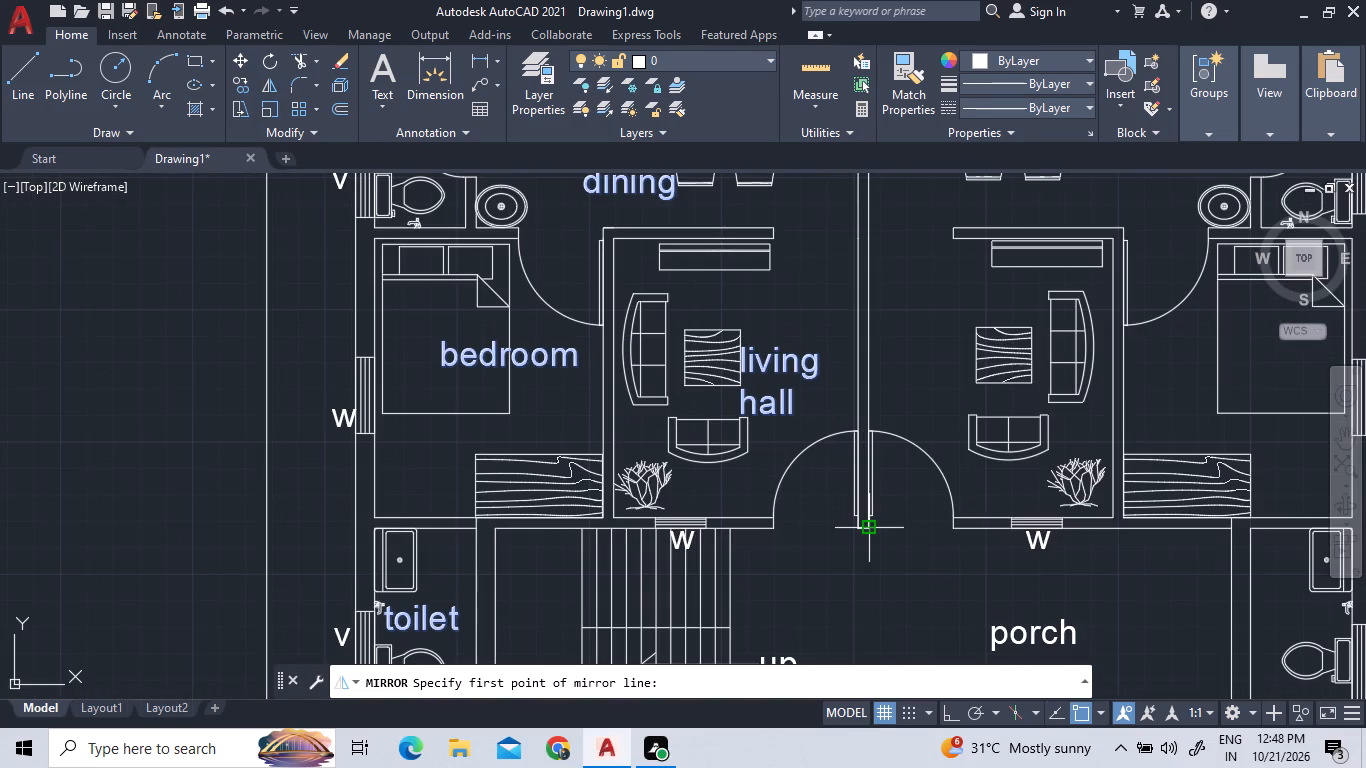
left_click(858, 527)
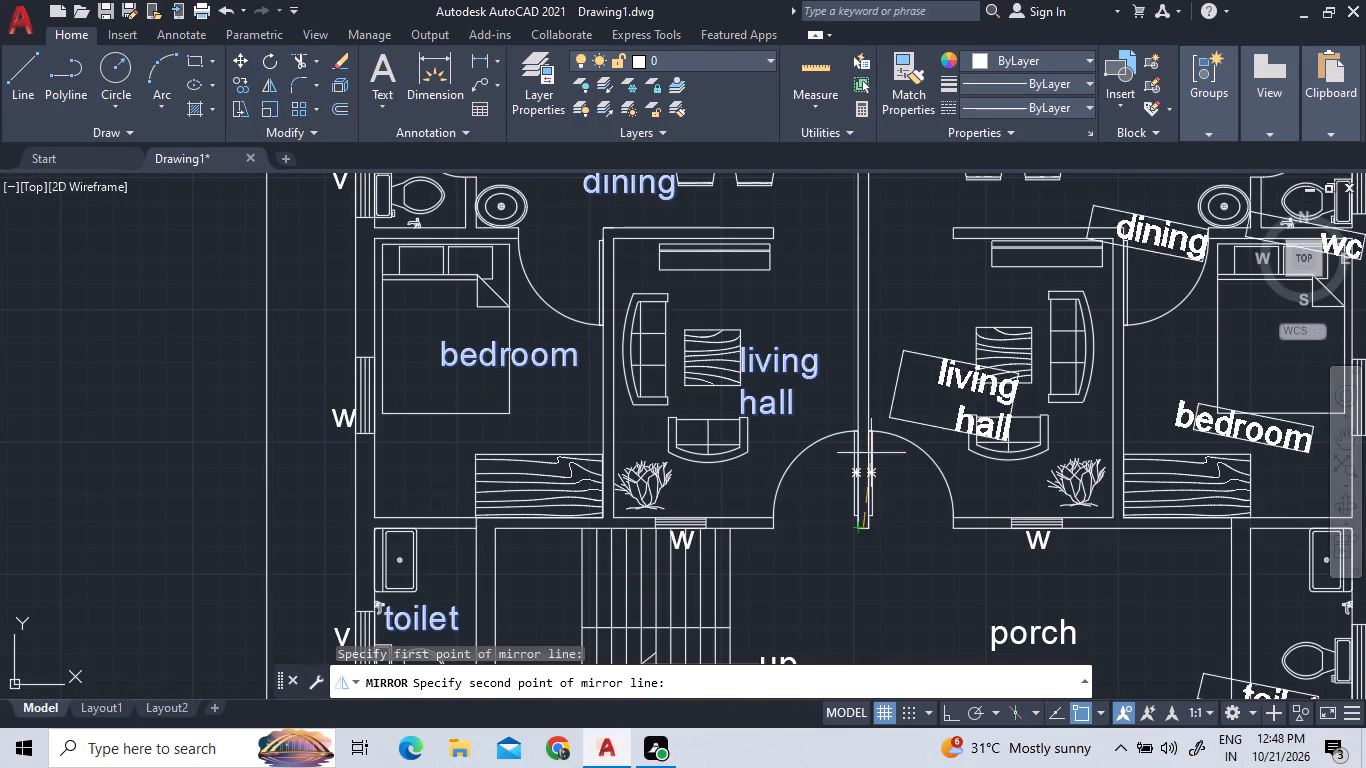
scroll(877, 369, "down", 2)
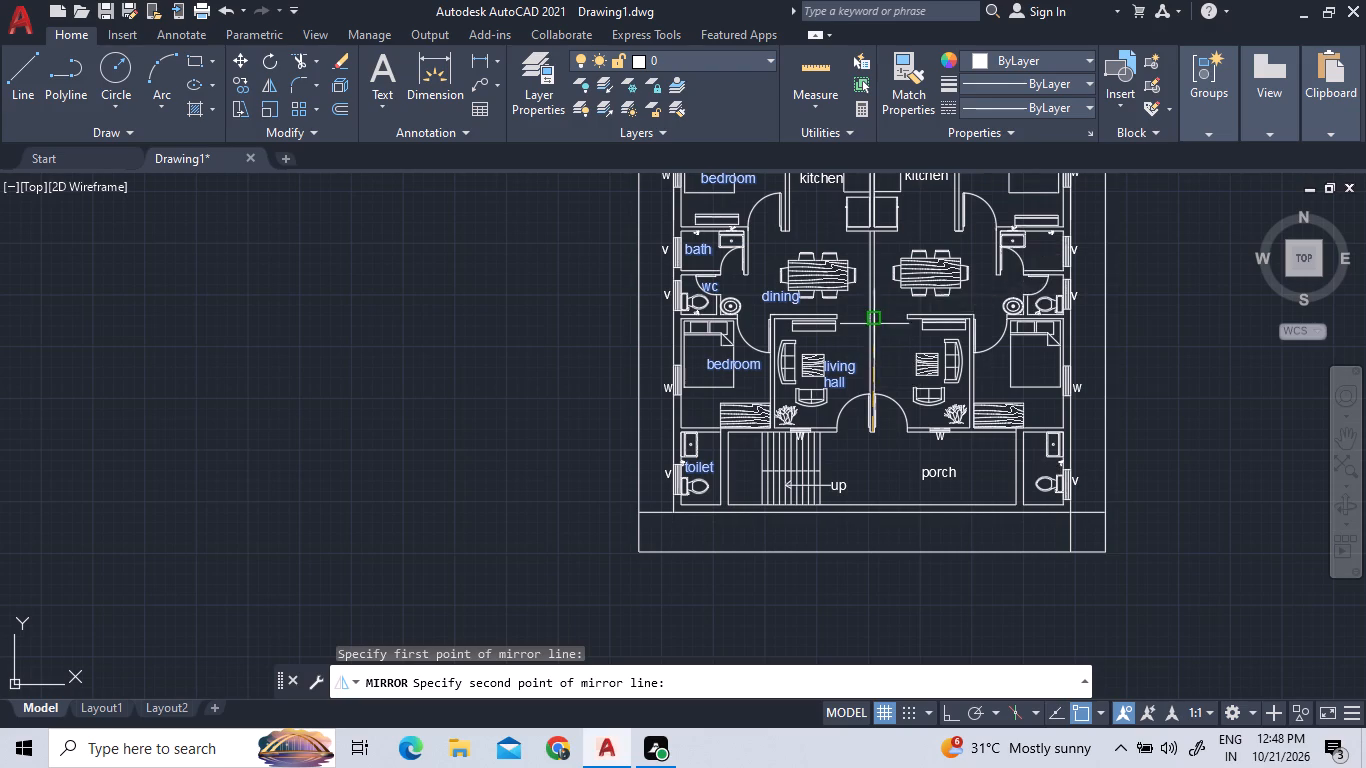
scroll(873, 210, "up", 3)
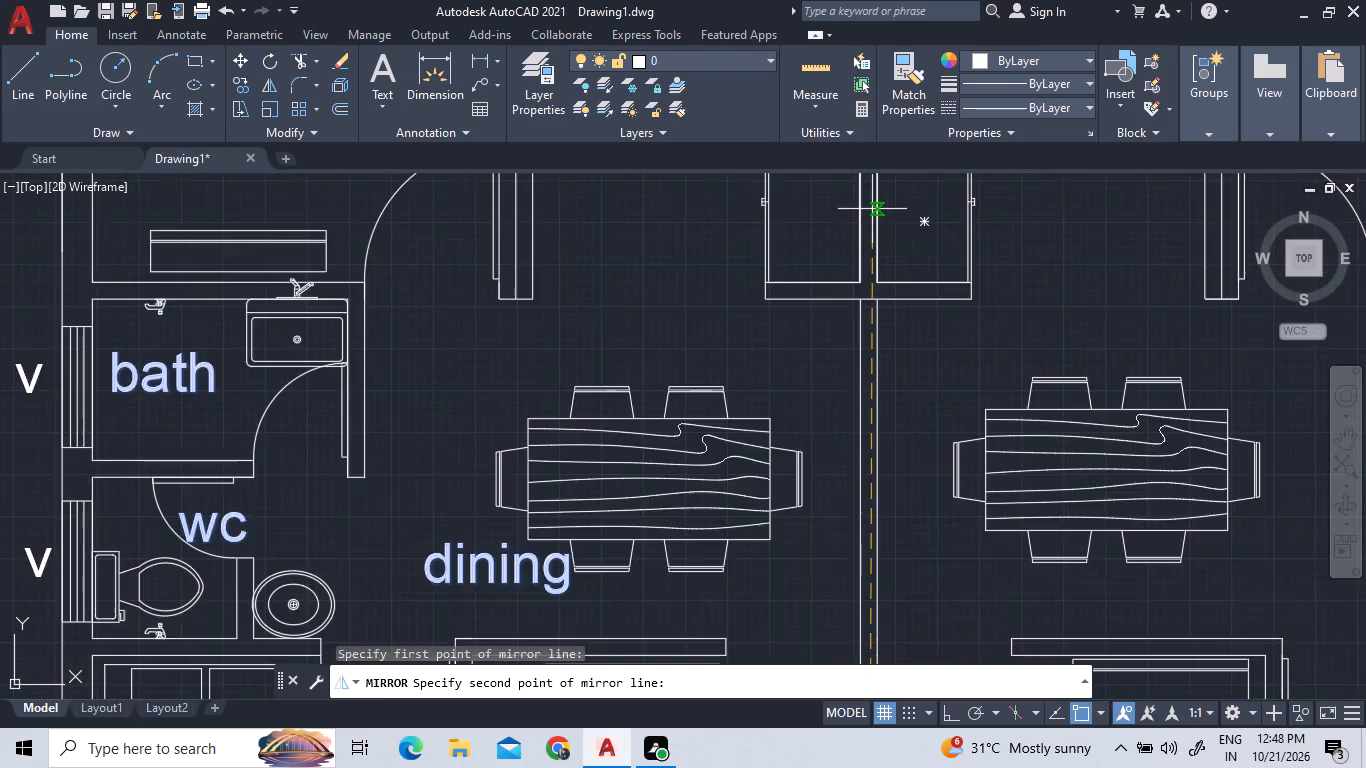
scroll(872, 209, "down", 3)
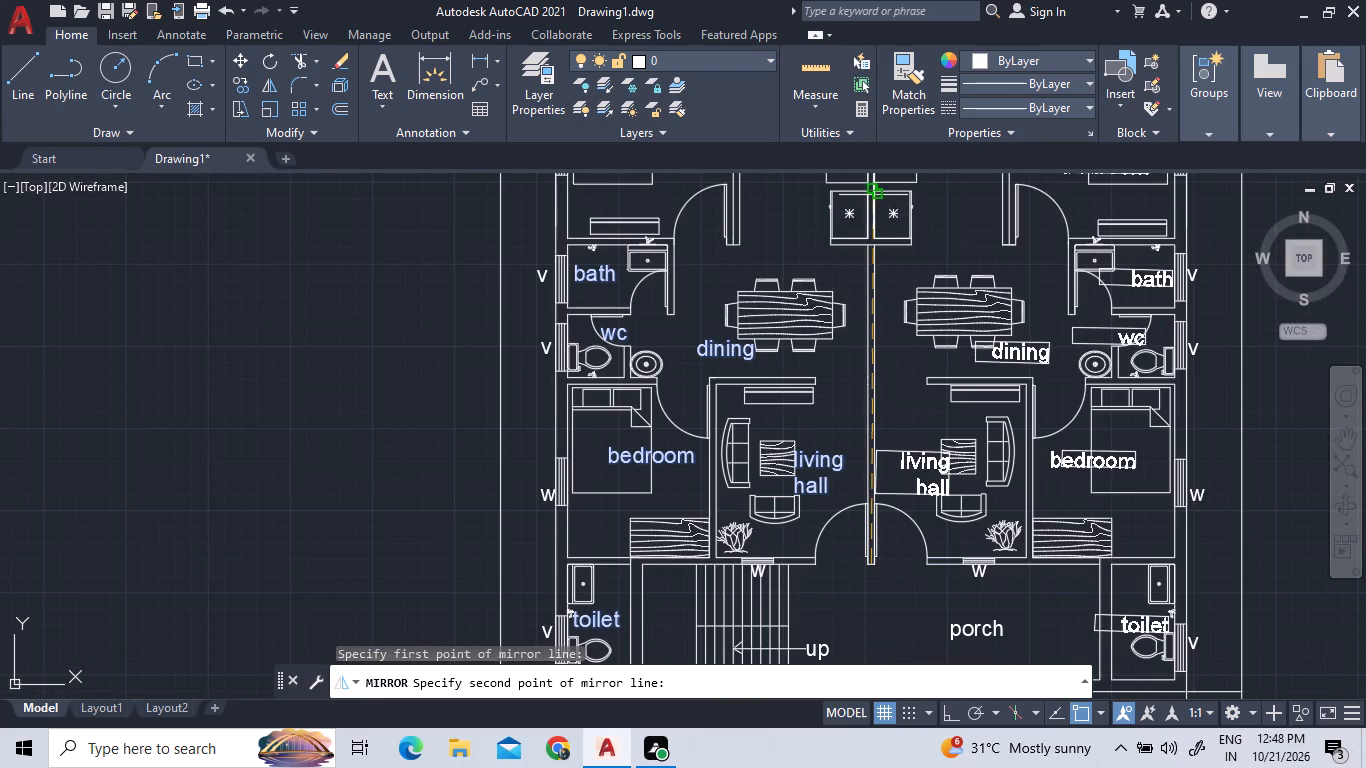
scroll(872, 194, "up", 3)
scroll(870, 193, "down", 4)
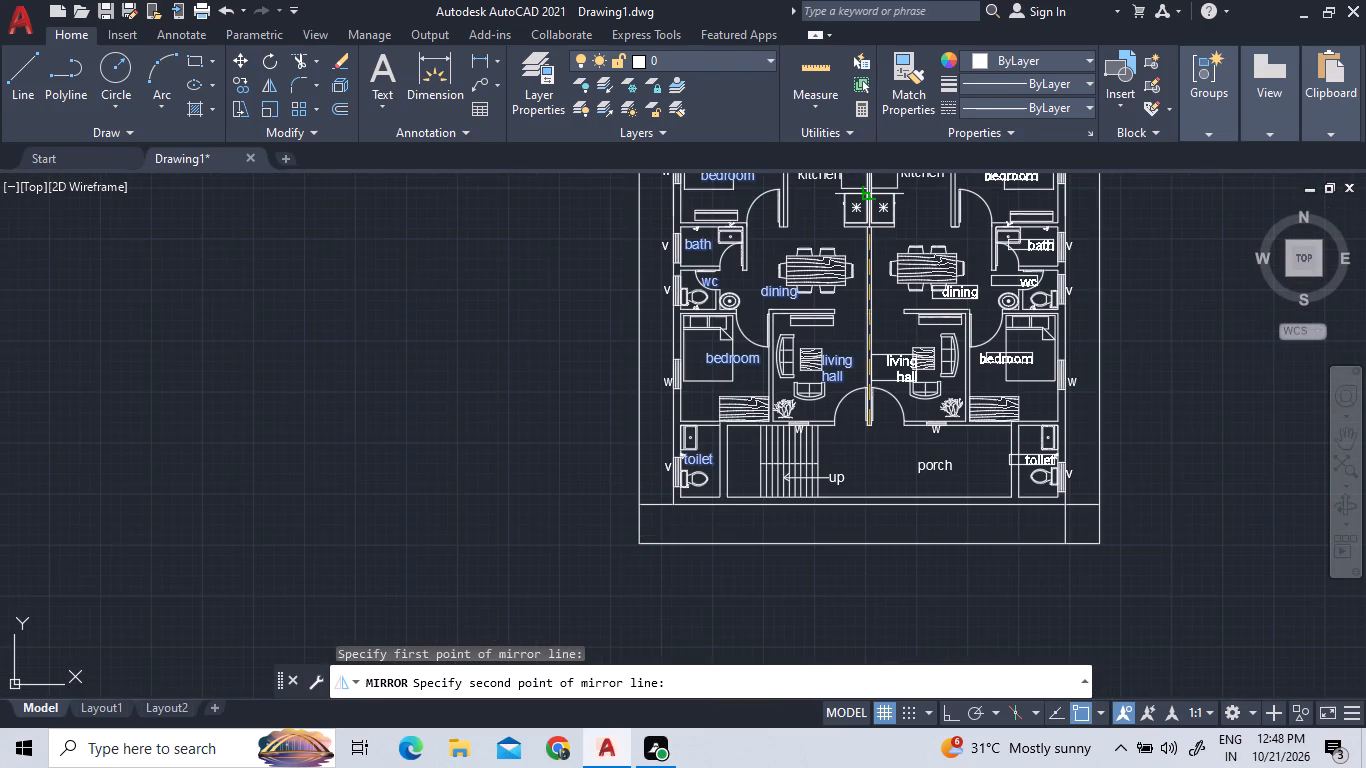
scroll(870, 191, "down", 5)
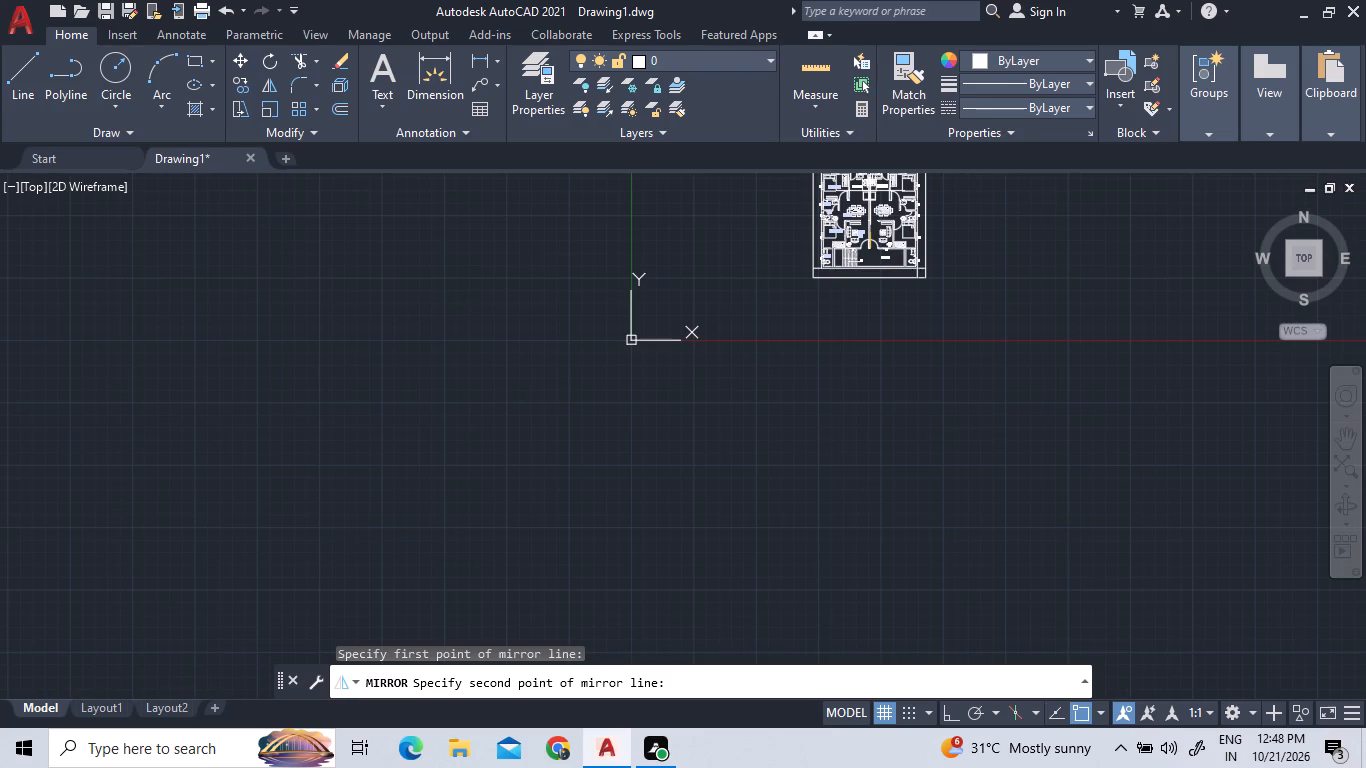
scroll(868, 170, "up", 7)
middle_click_drag(875, 204, 858, 244)
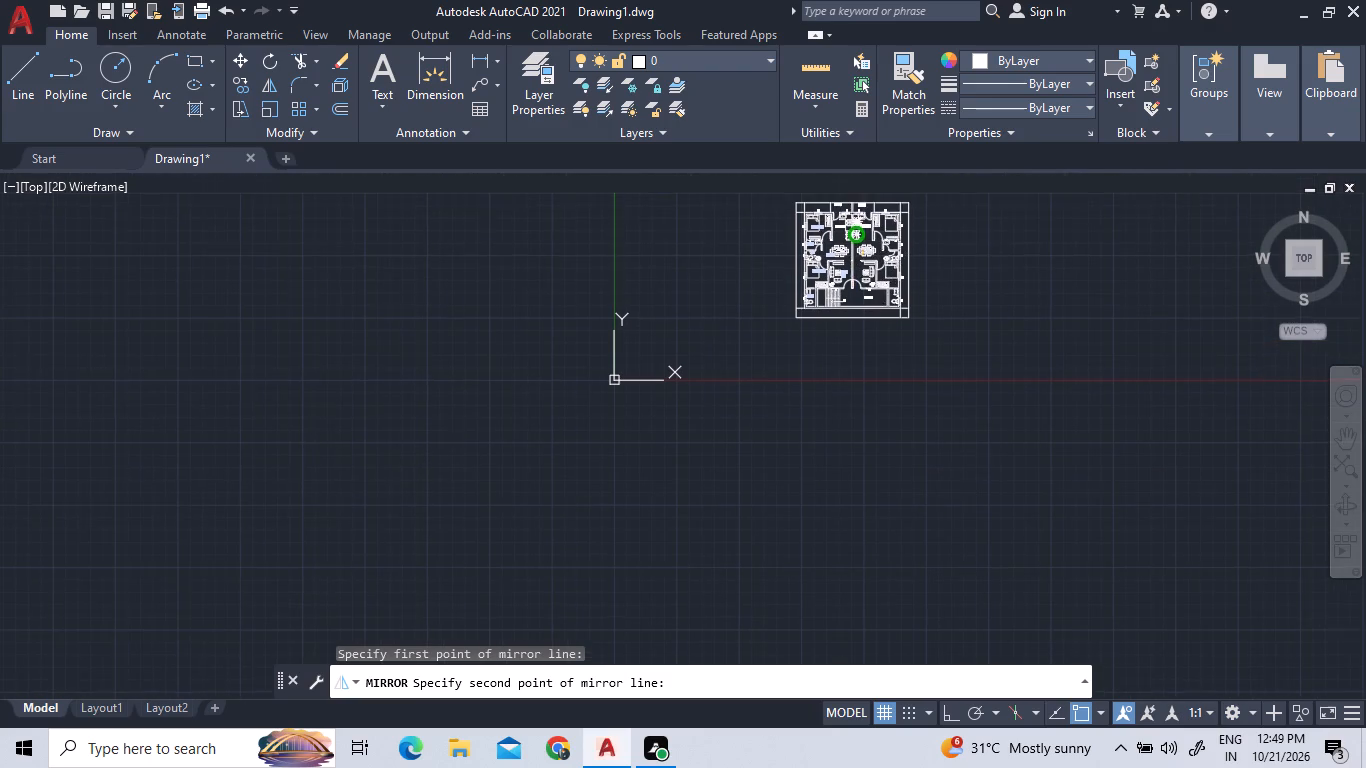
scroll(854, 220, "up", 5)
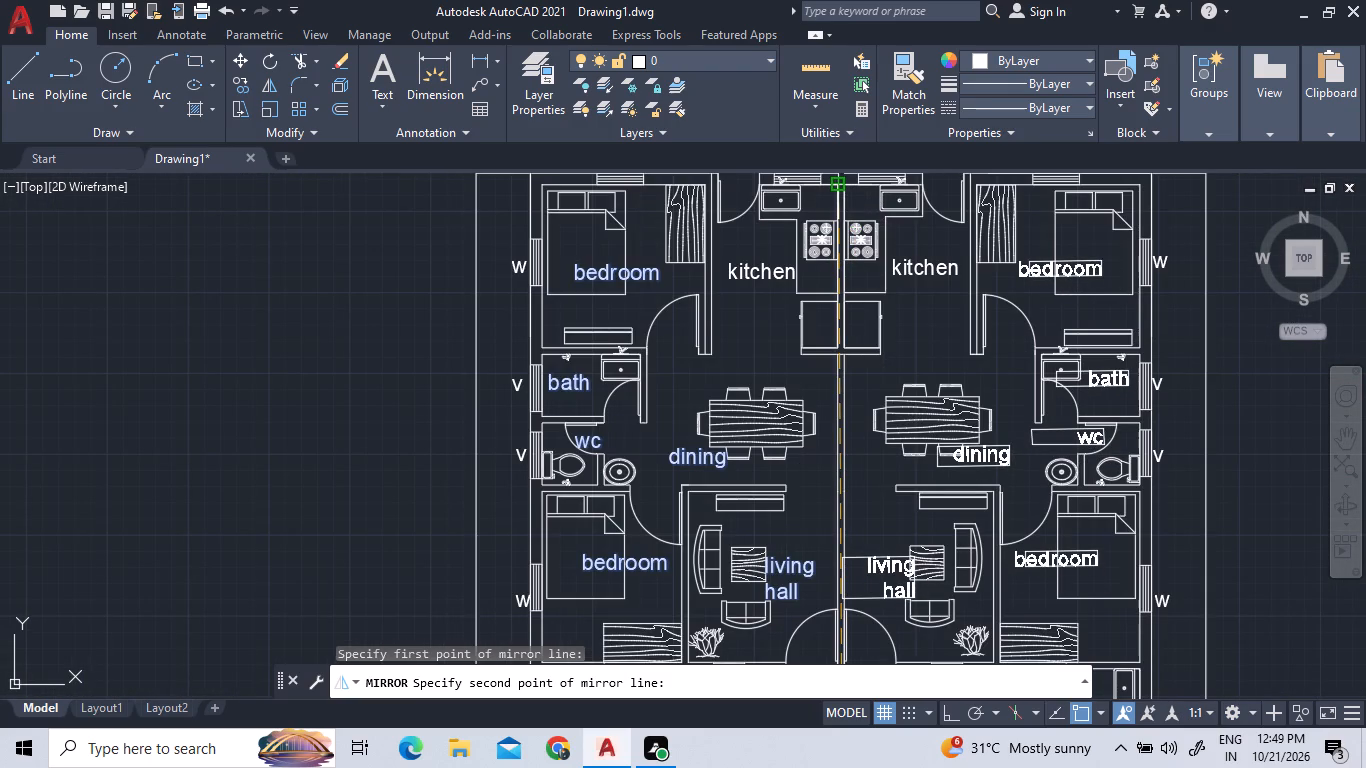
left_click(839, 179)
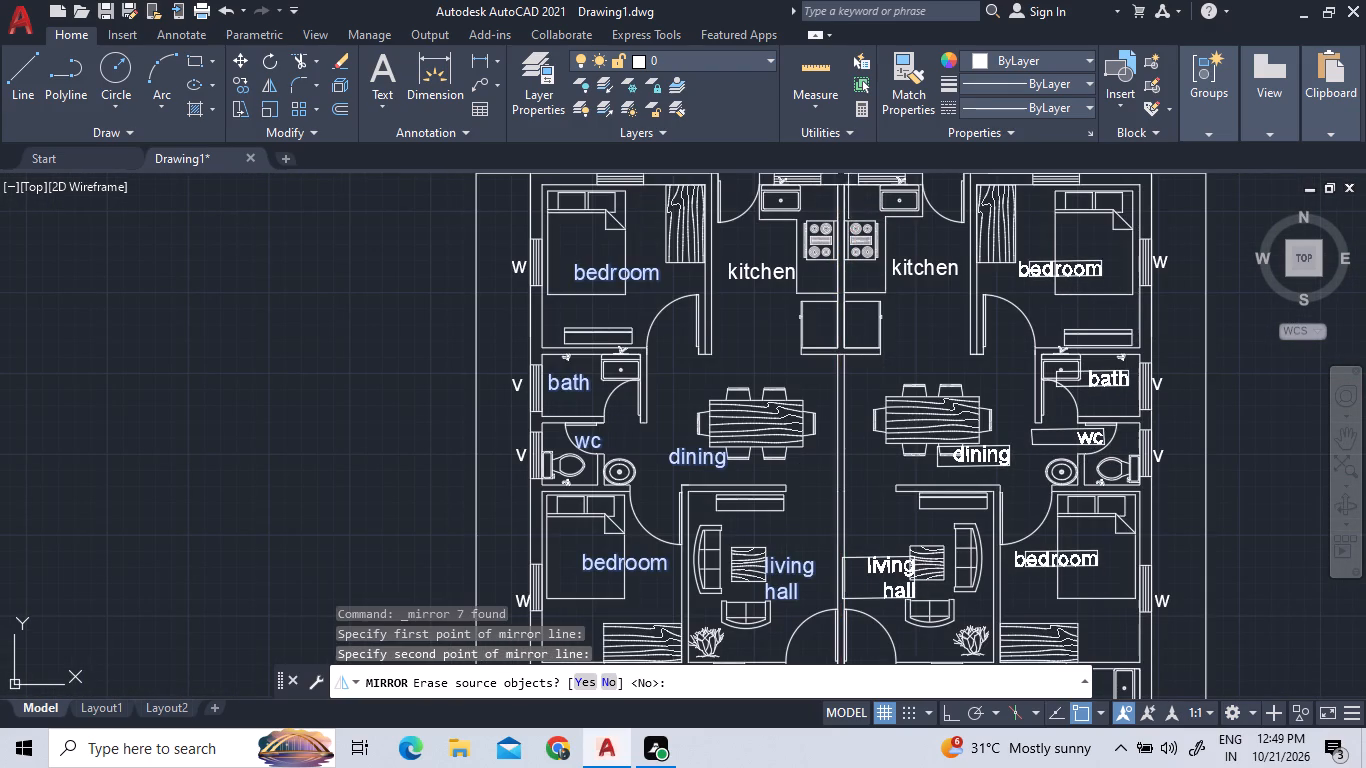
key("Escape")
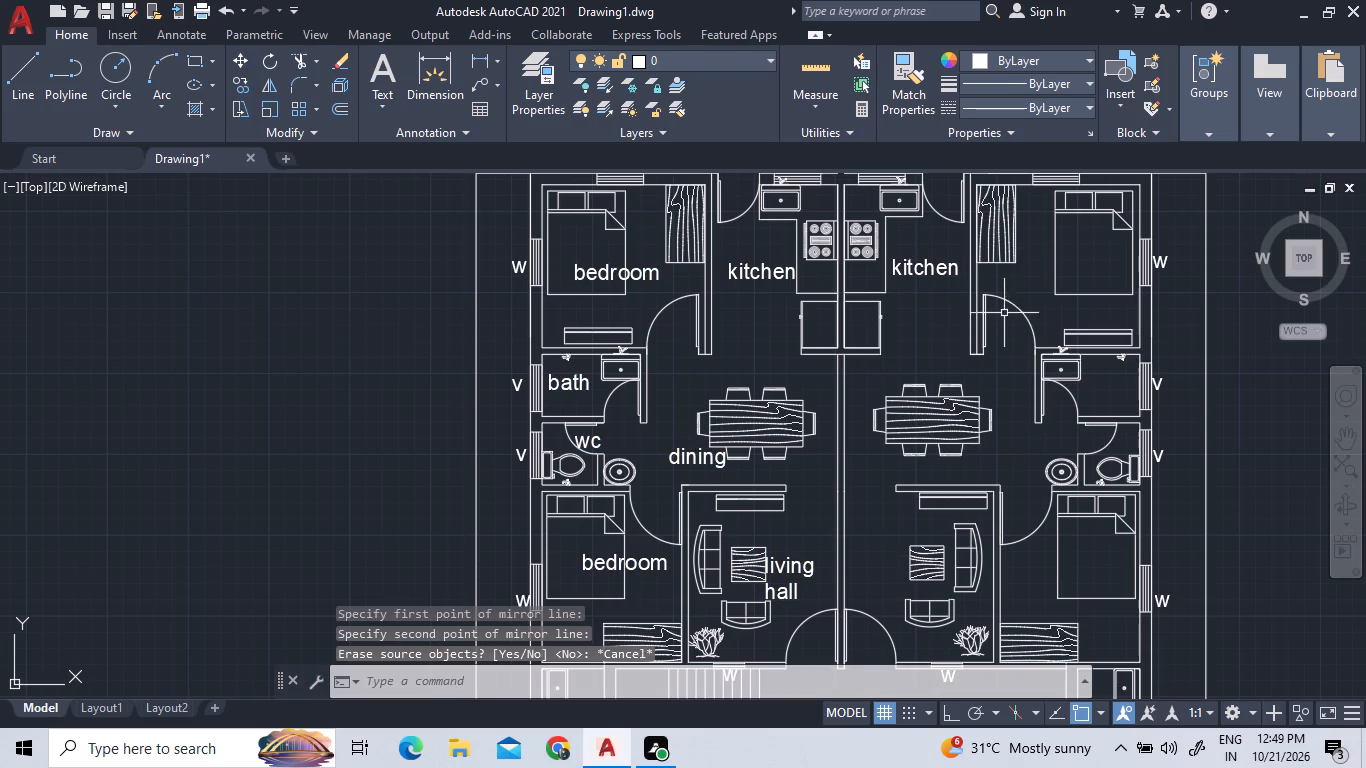
Mirror the left unit's two "bedroom", "bath", "wc", "dining", "living hall" and "toilet" labels about the central dividing wall, keeping the originals.
left_click(618, 276)
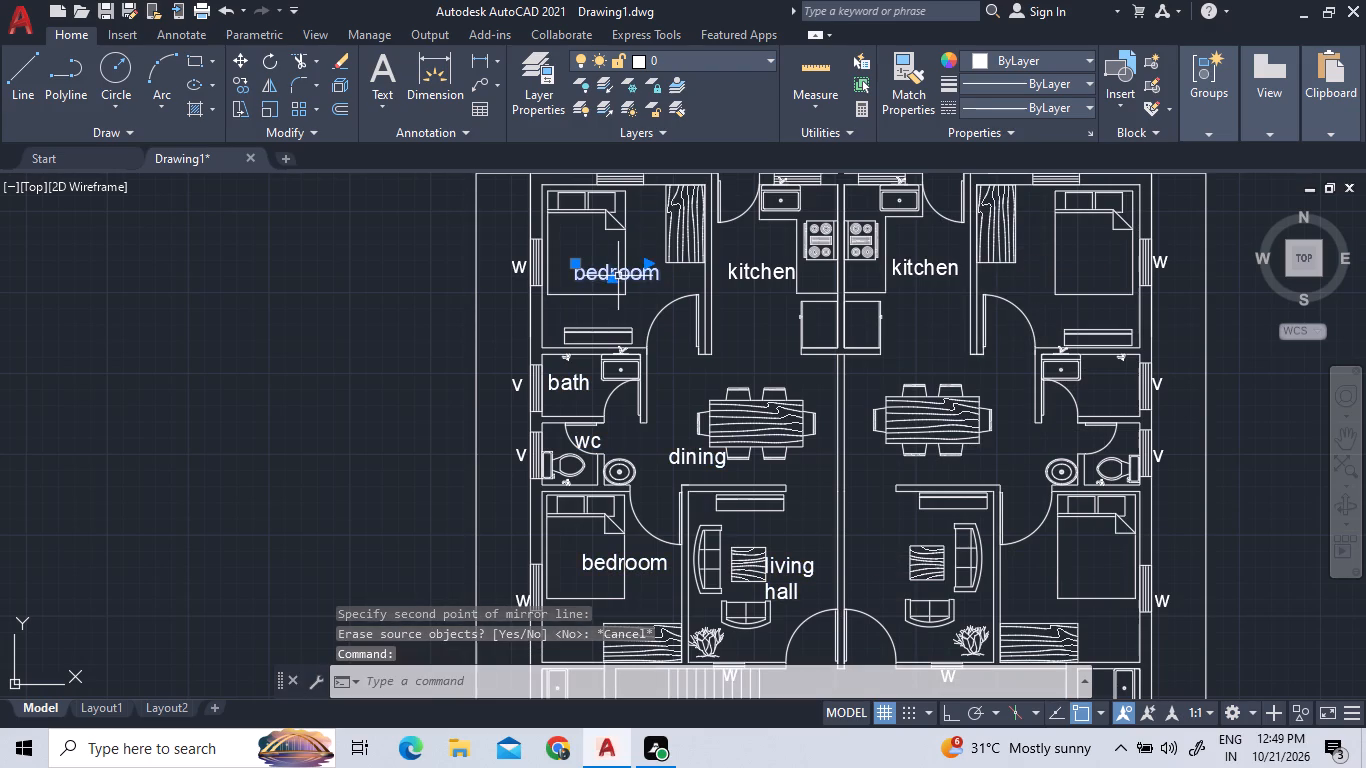
left_click(558, 381)
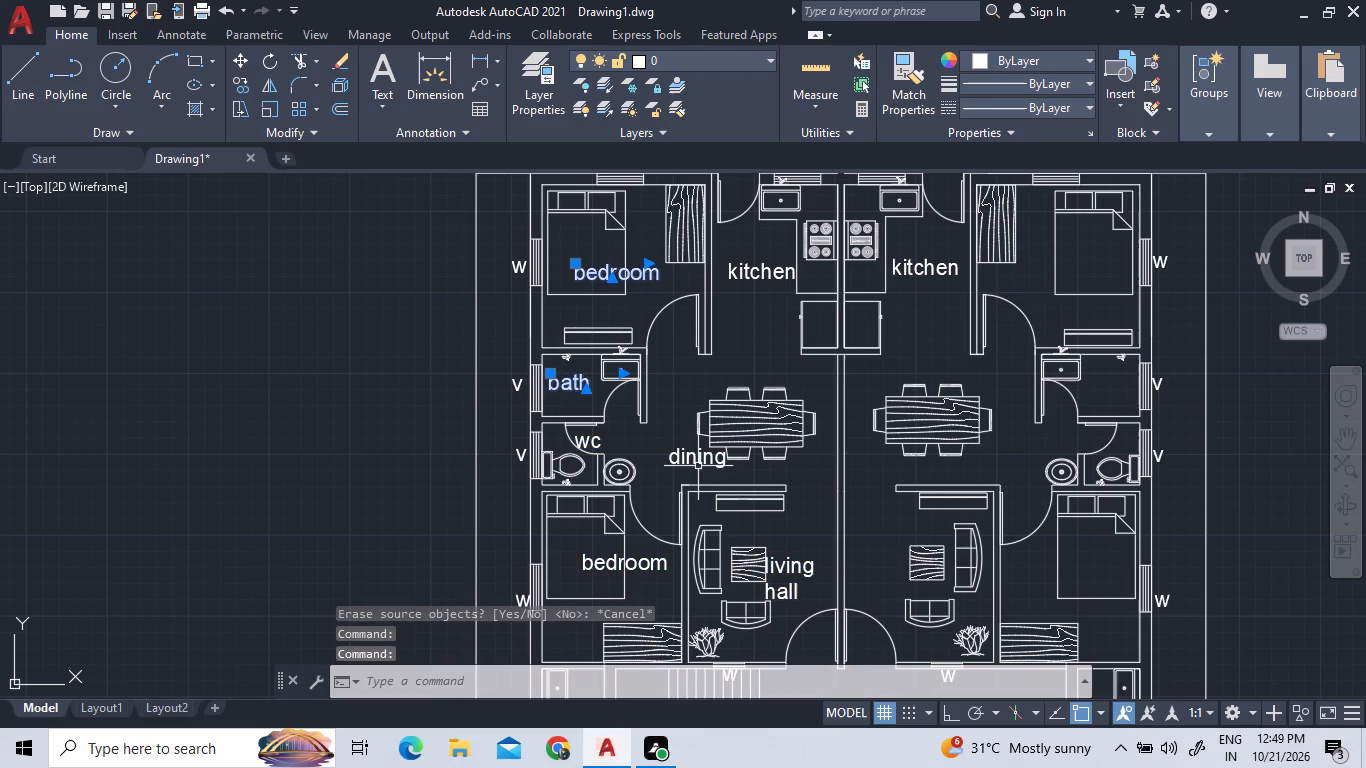
left_click(694, 457)
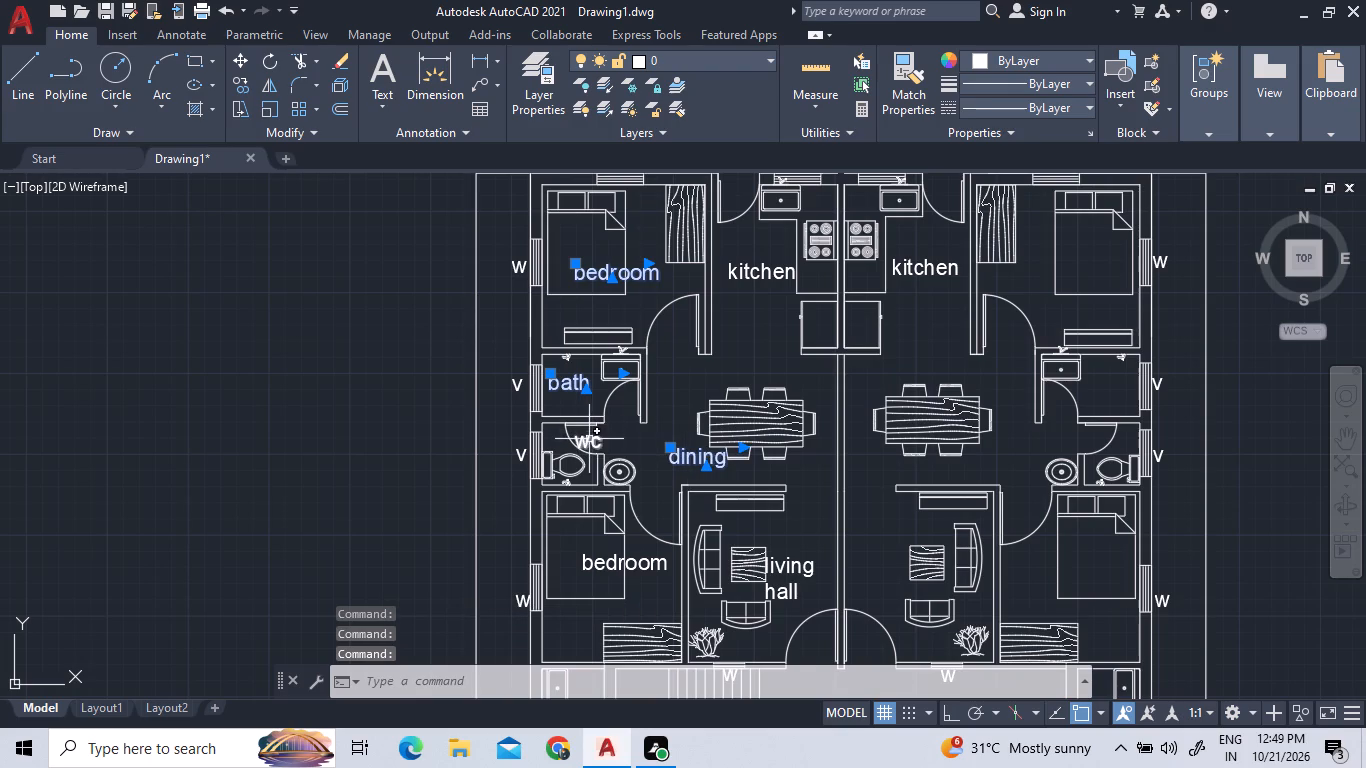
left_click(589, 439)
left_click(636, 564)
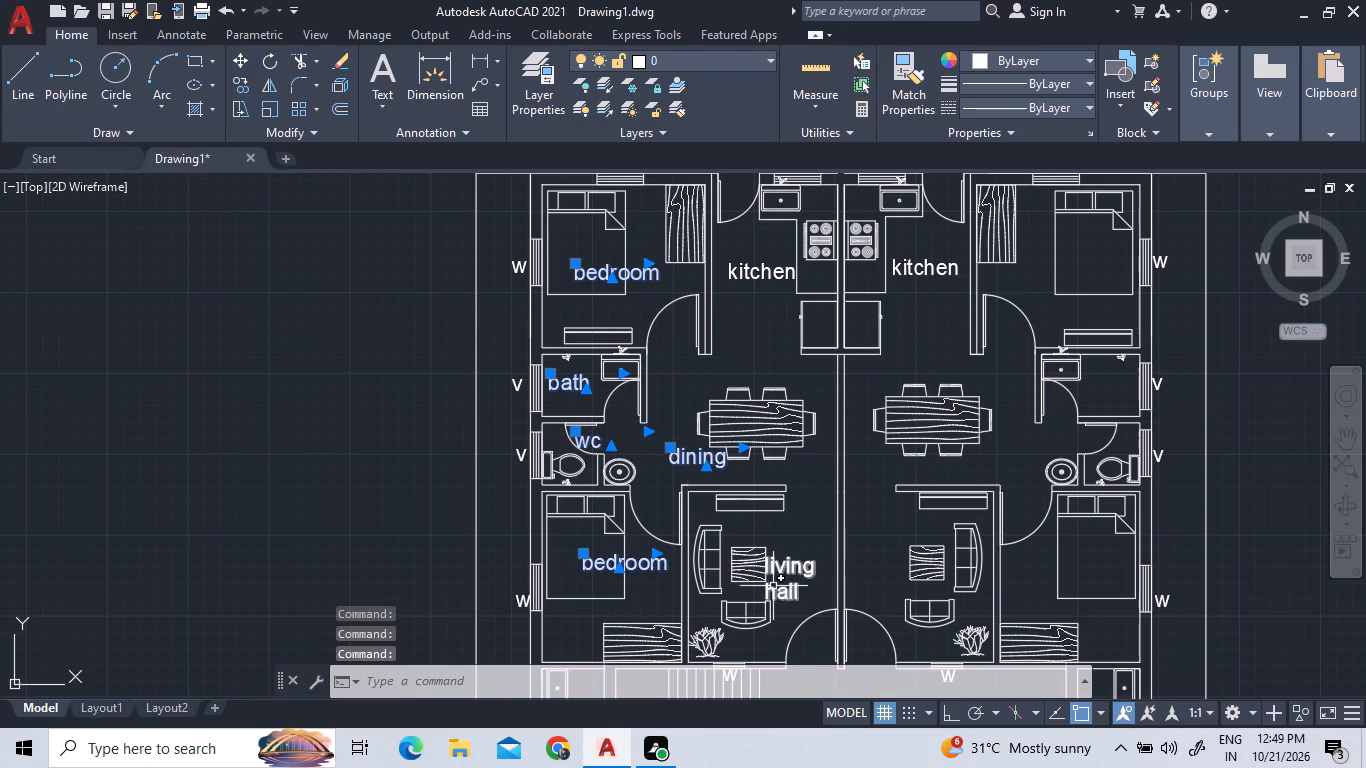
left_click(781, 565)
scroll(837, 467, "down", 3)
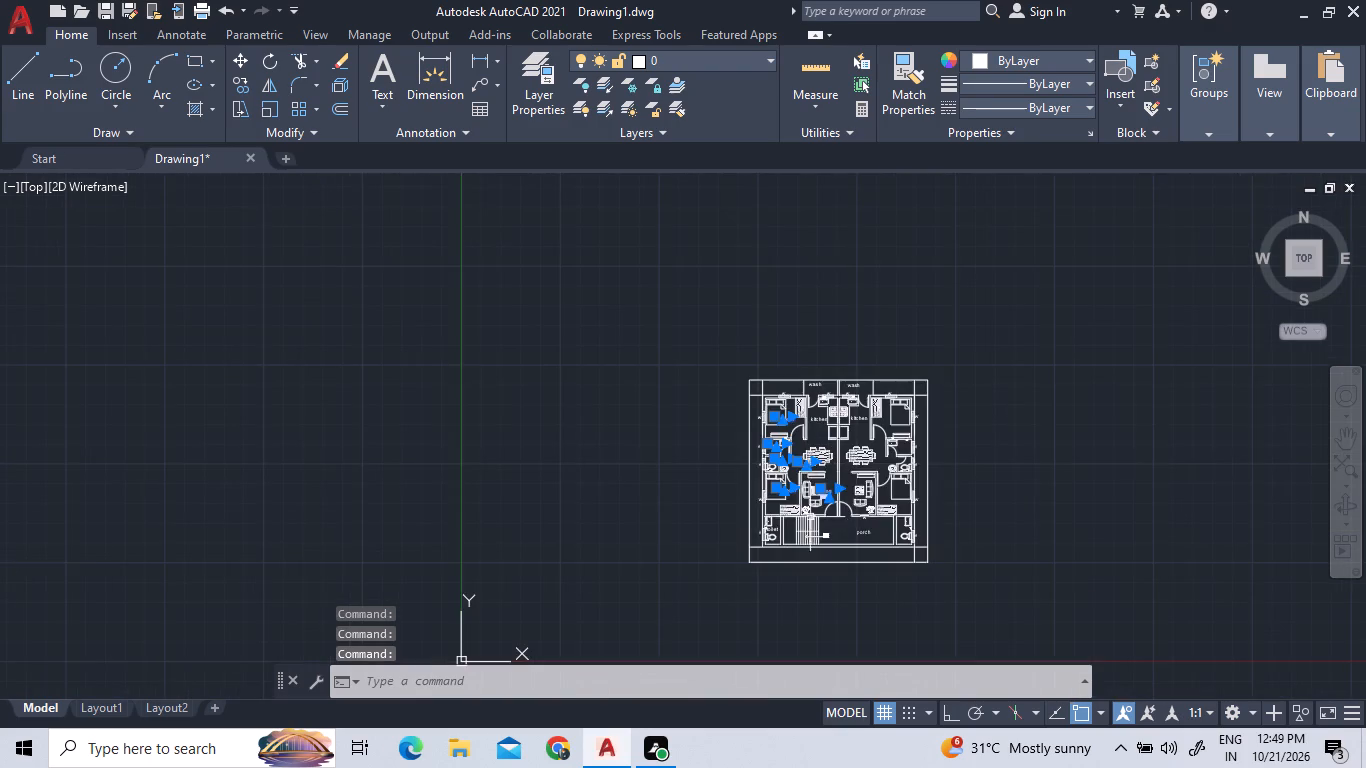
scroll(800, 543, "up", 4)
left_click(638, 475)
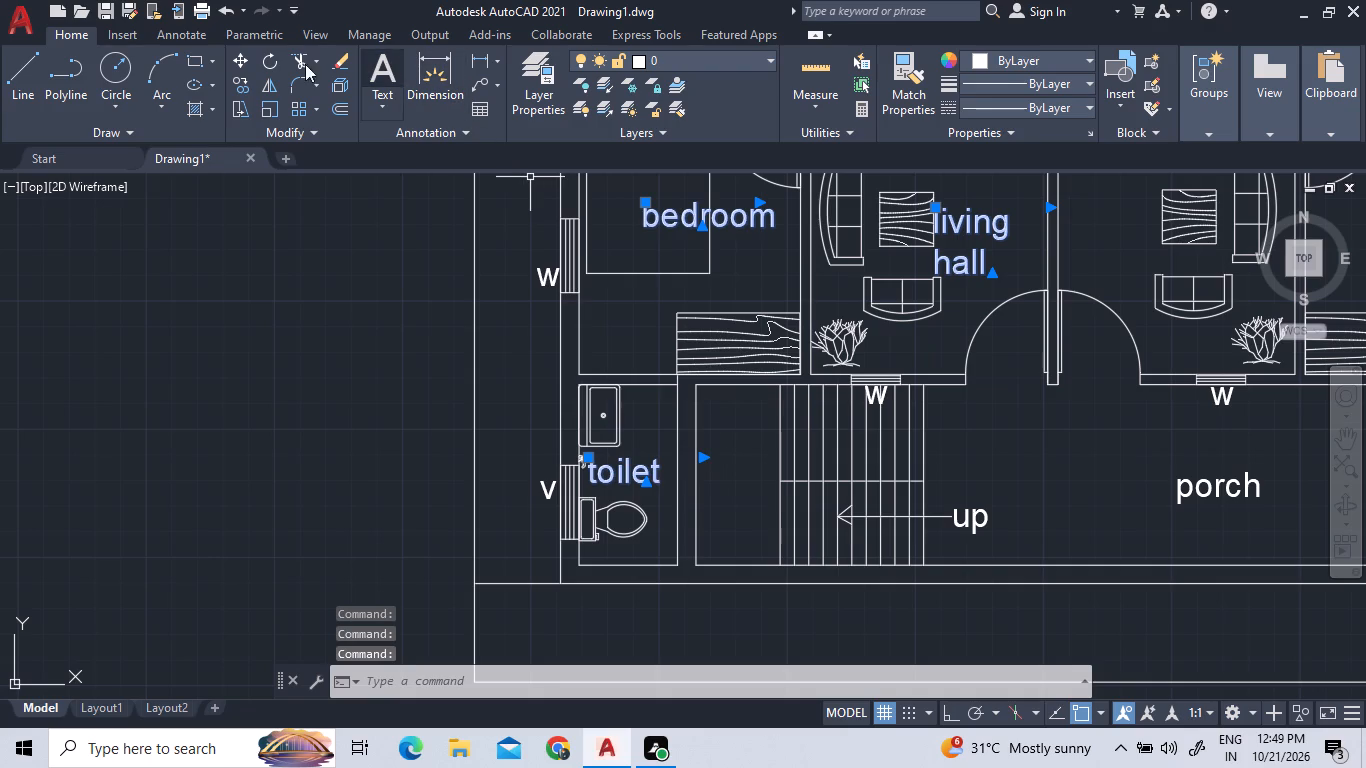
left_click(276, 87)
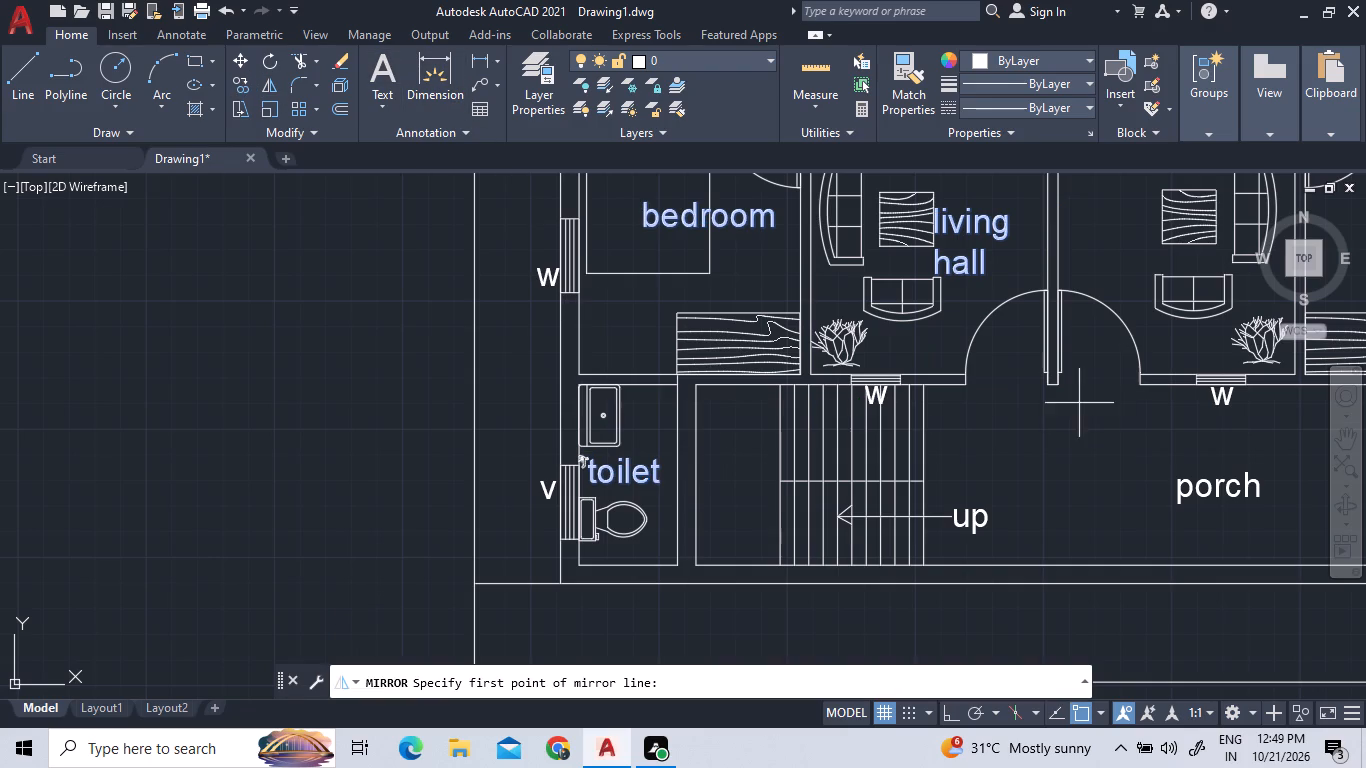
scroll(1057, 376, "up", 3)
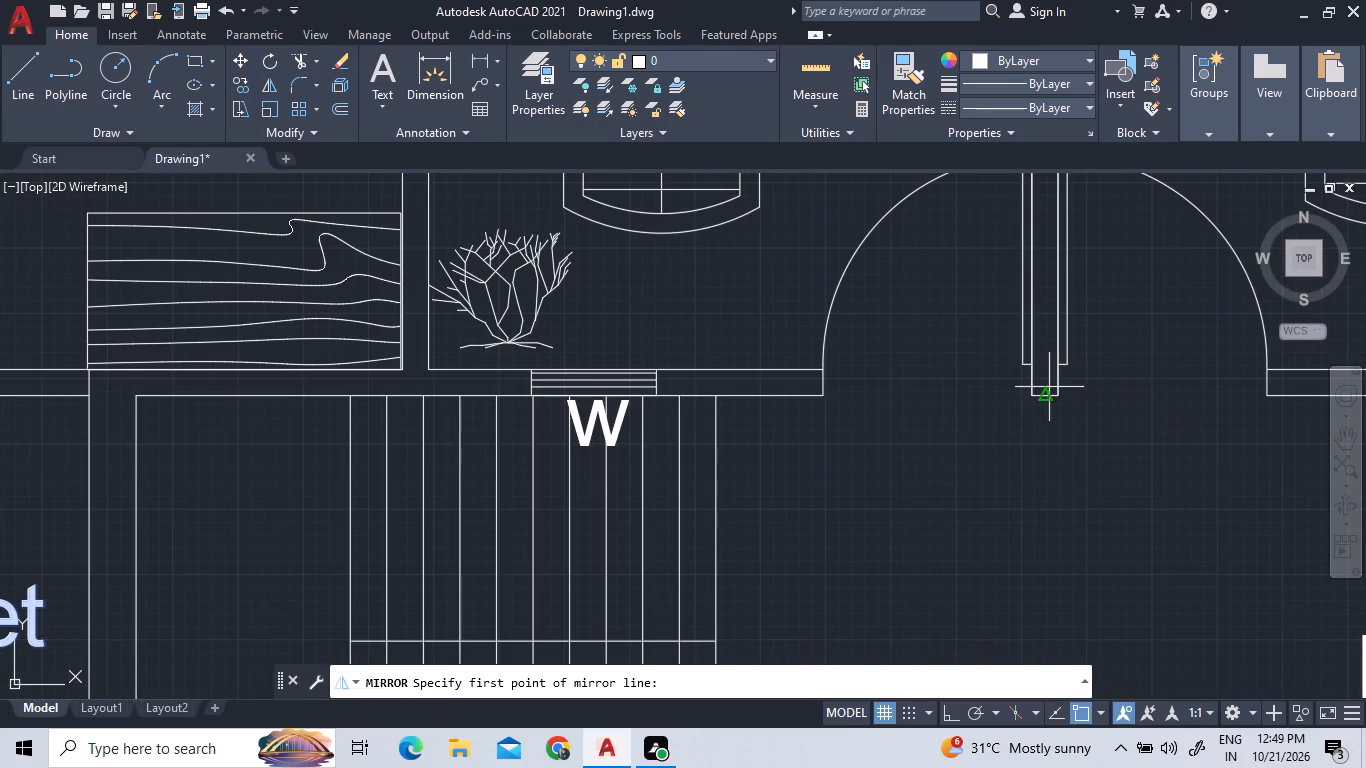
left_click(1047, 396)
scroll(1052, 524, "down", 3)
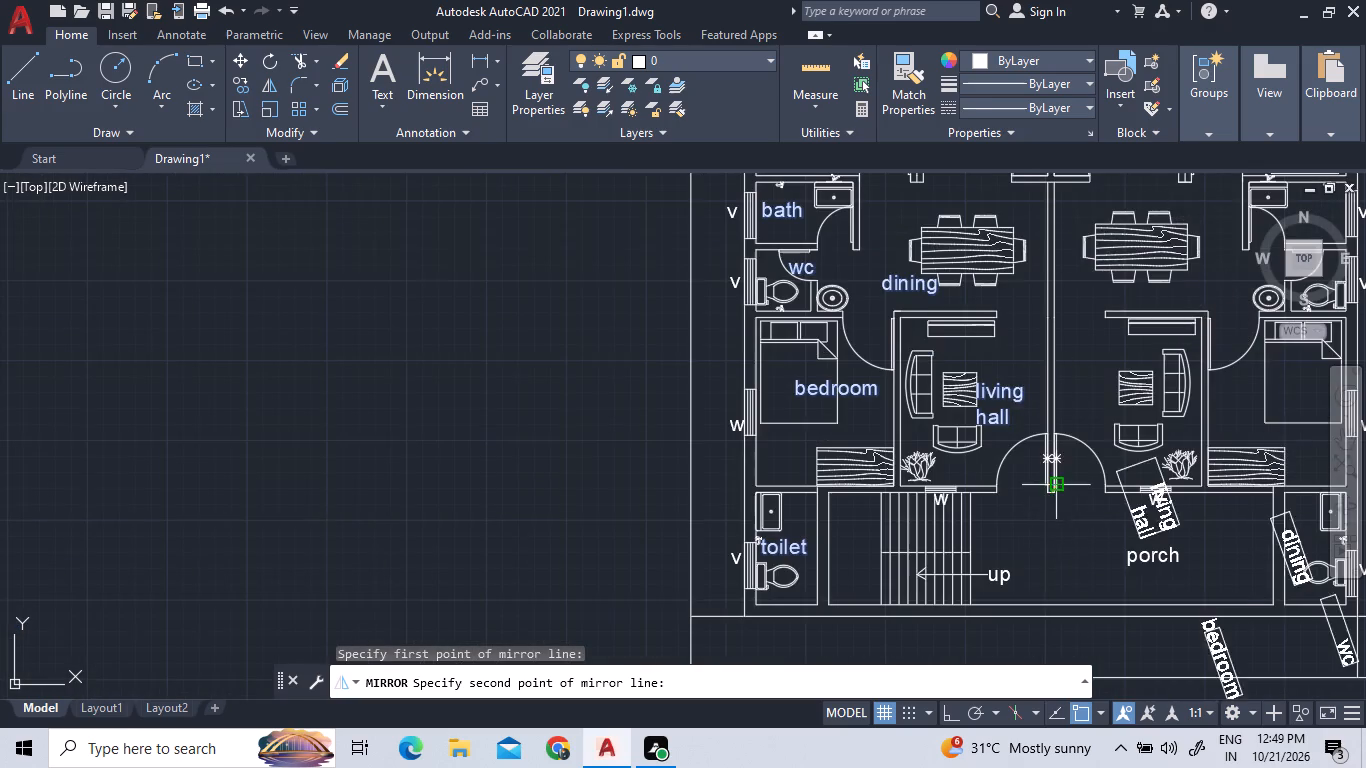
scroll(1061, 485, "down", 2)
scroll(1117, 254, "up", 3)
scroll(1015, 321, "up", 1)
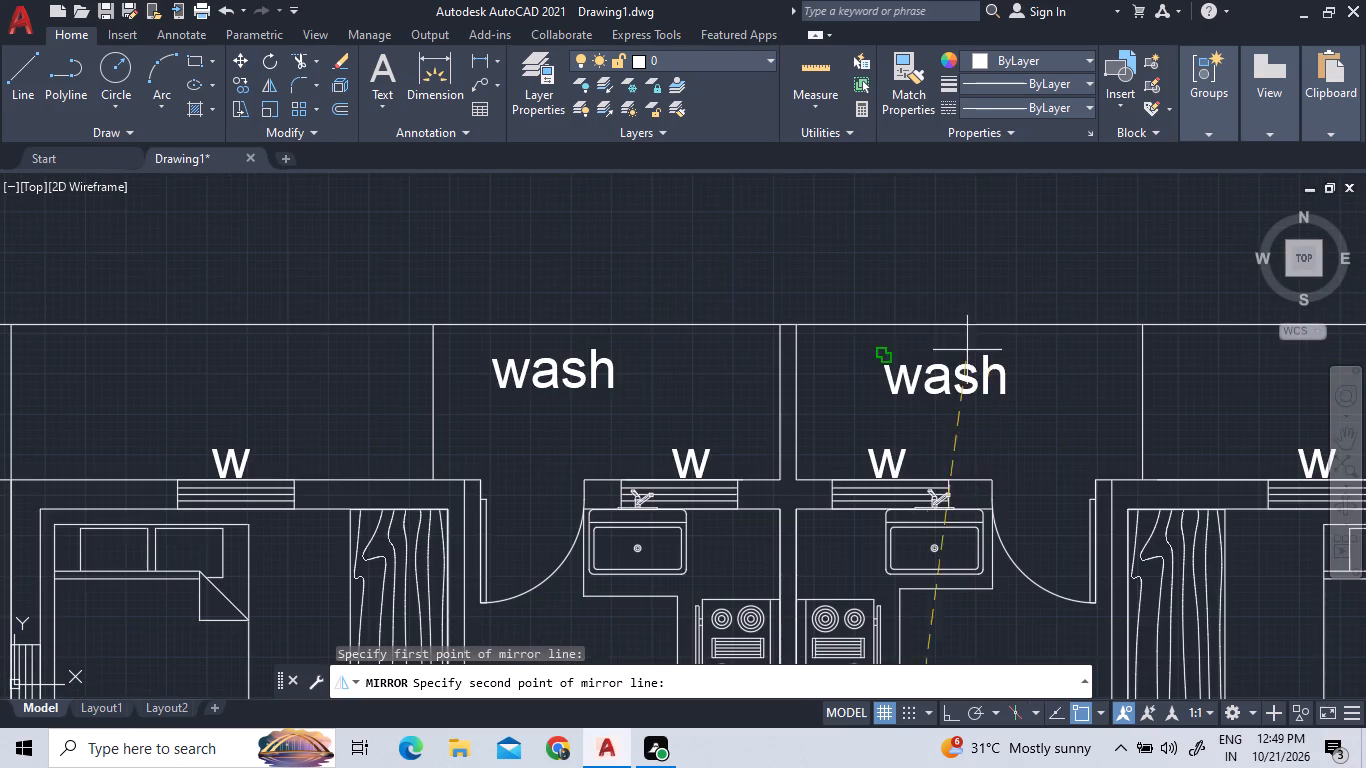
left_click(788, 482)
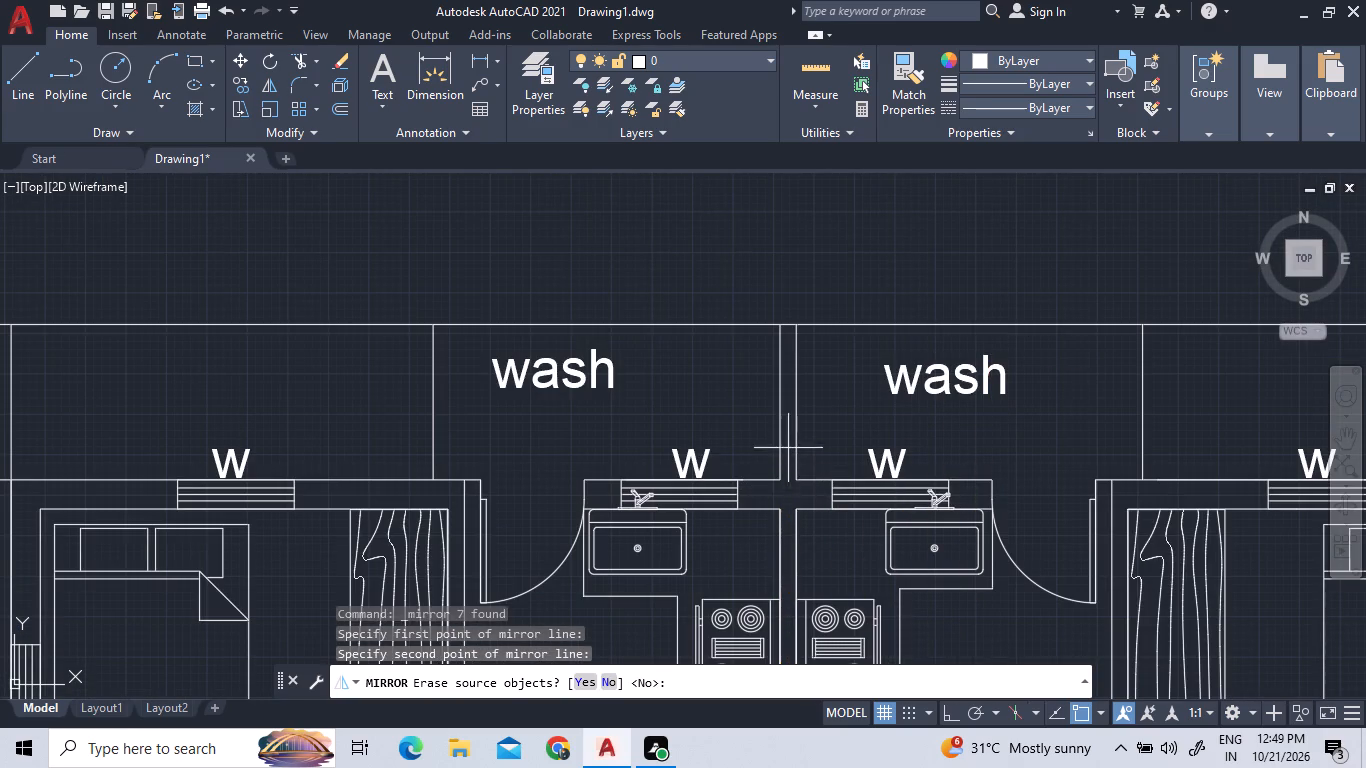
scroll(788, 448, "down", 2)
scroll(878, 432, "down", 2)
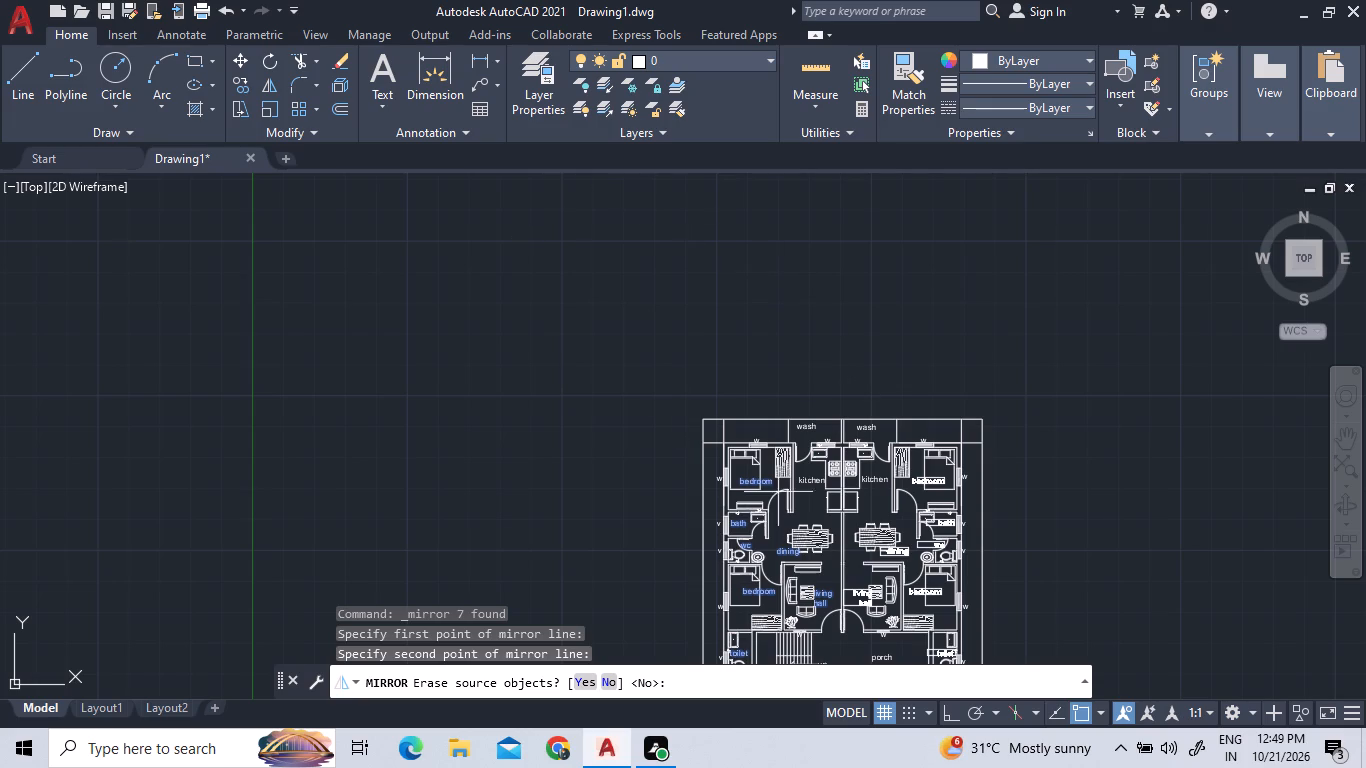
left_click(616, 679)
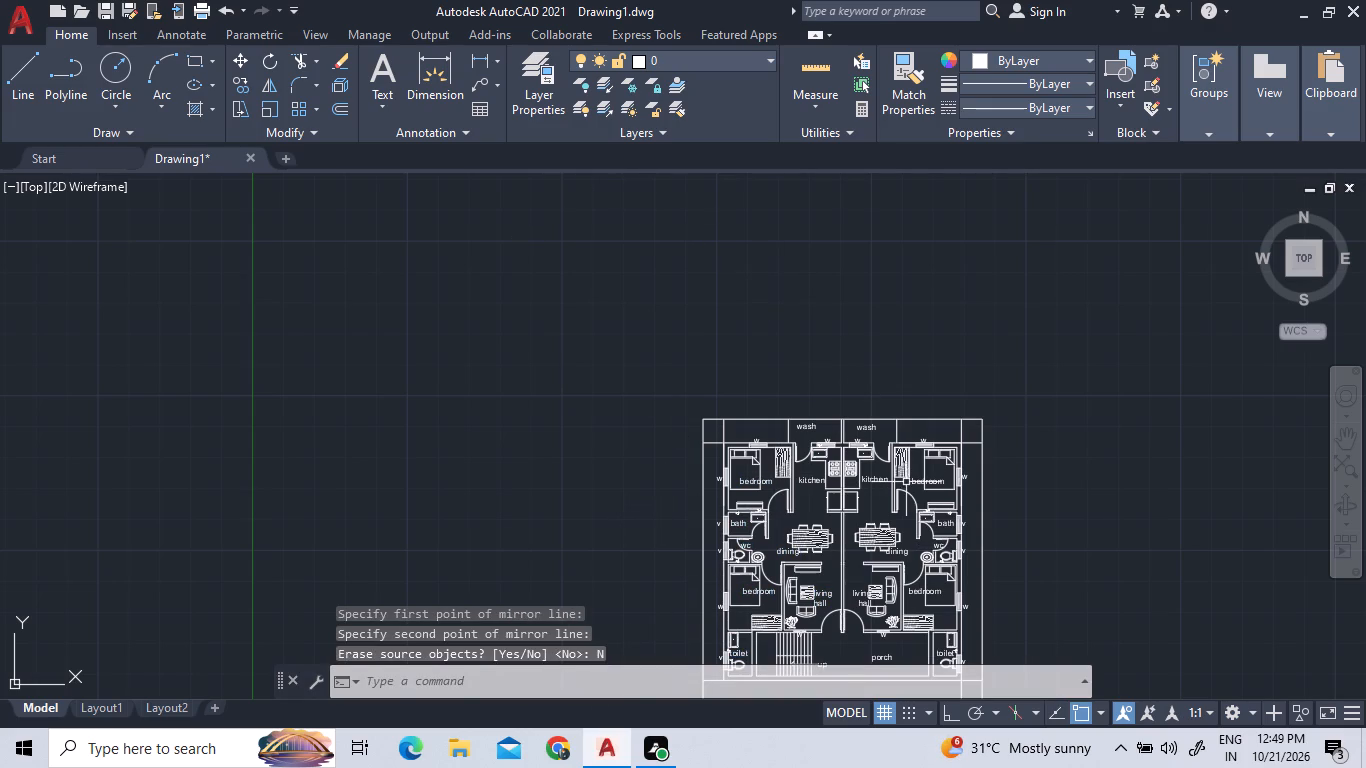
Examine the room labels in both units and the lines between the outer walls and the plot boundary.
scroll(895, 484, "up", 3)
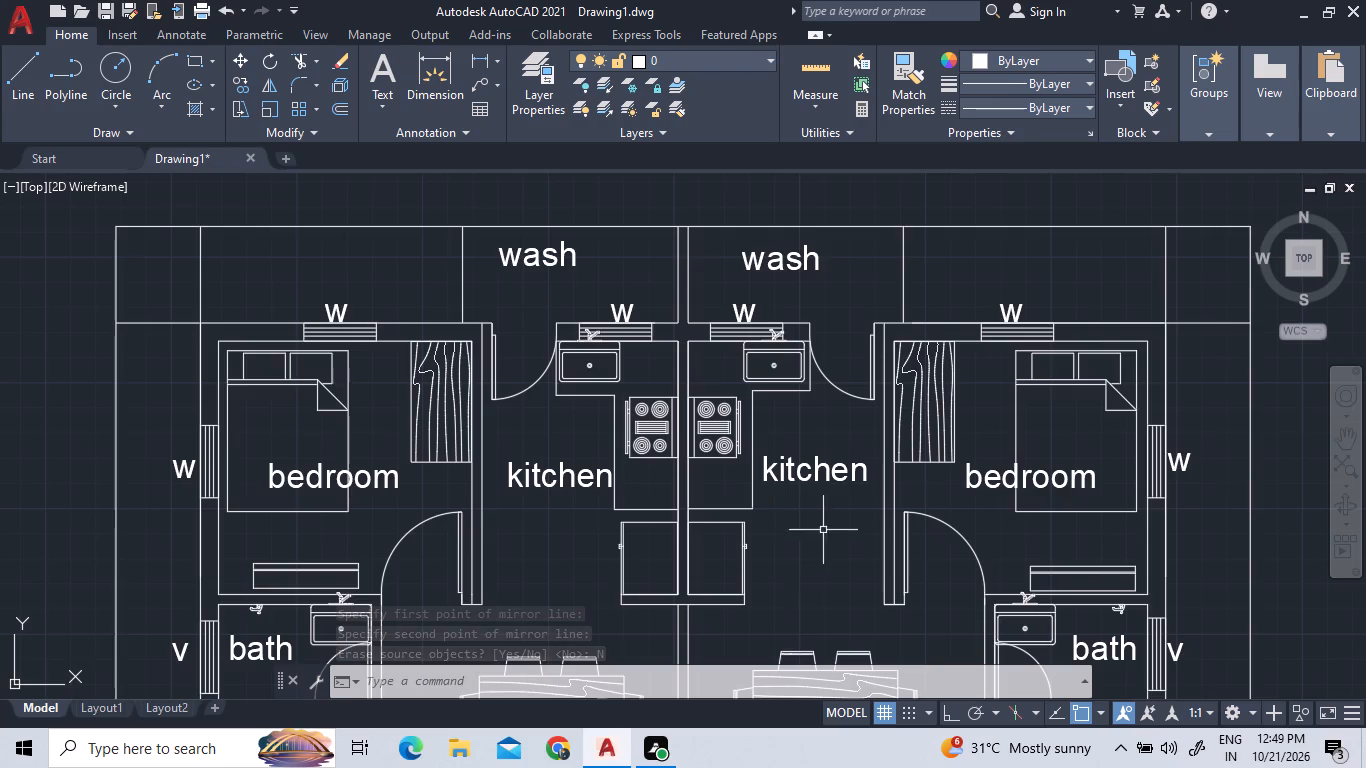
scroll(839, 502, "down", 1)
scroll(846, 368, "down", 2)
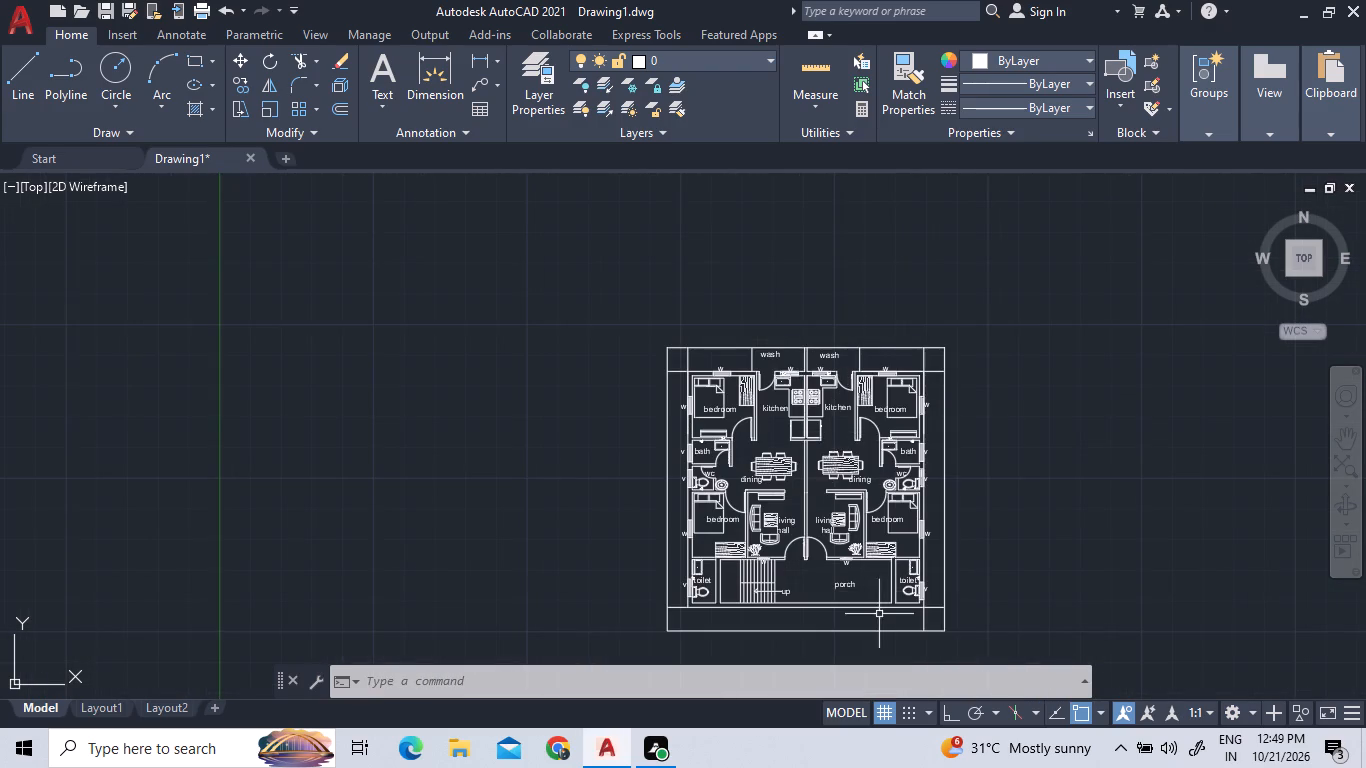
scroll(876, 628, "up", 2)
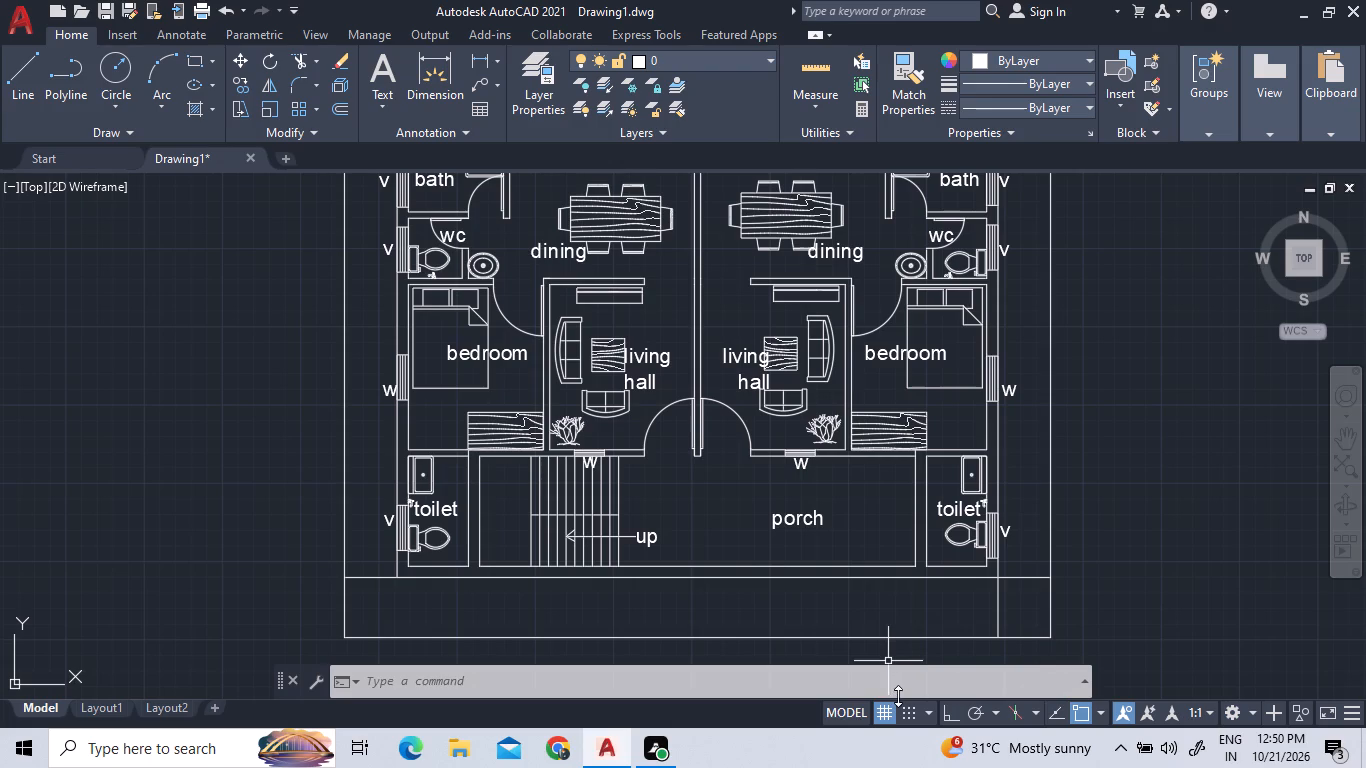
scroll(909, 702, "down", 2)
scroll(862, 505, "down", 2)
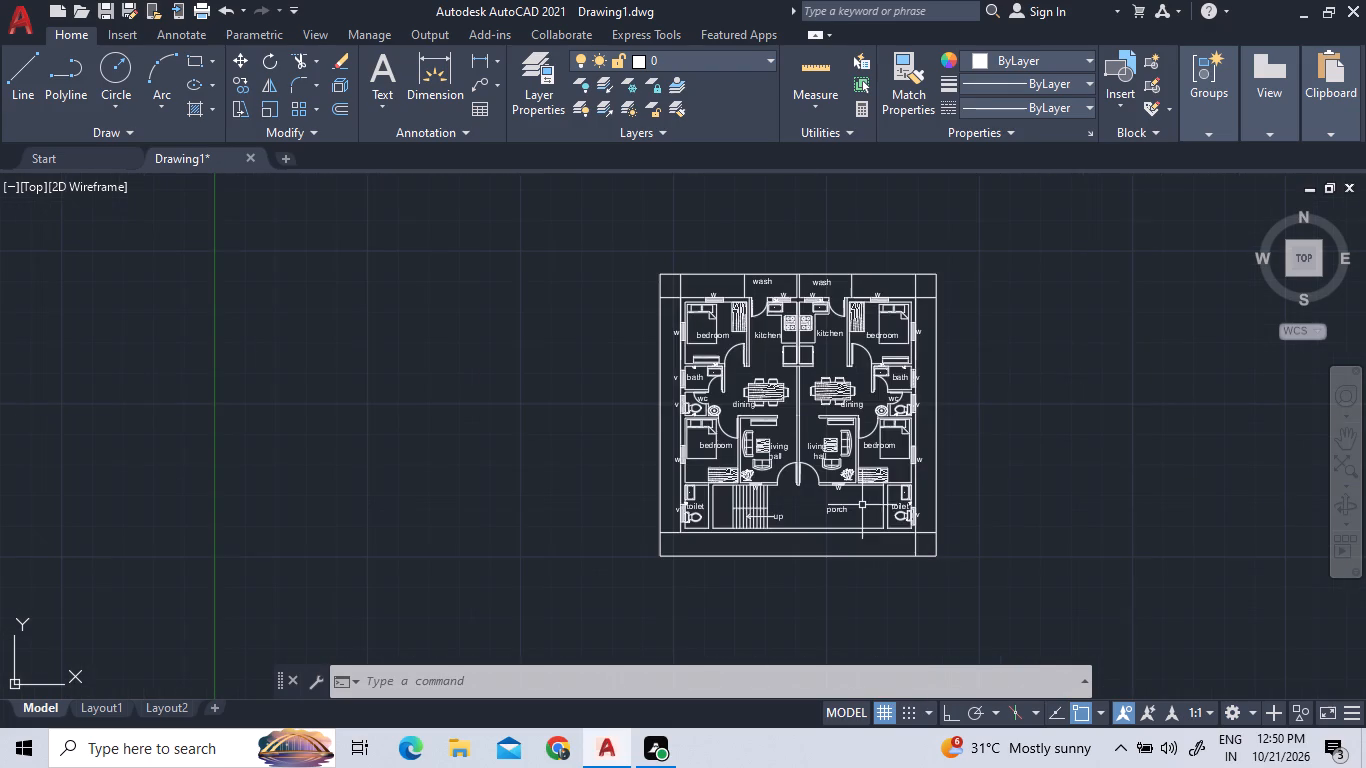
scroll(870, 283, "up", 2)
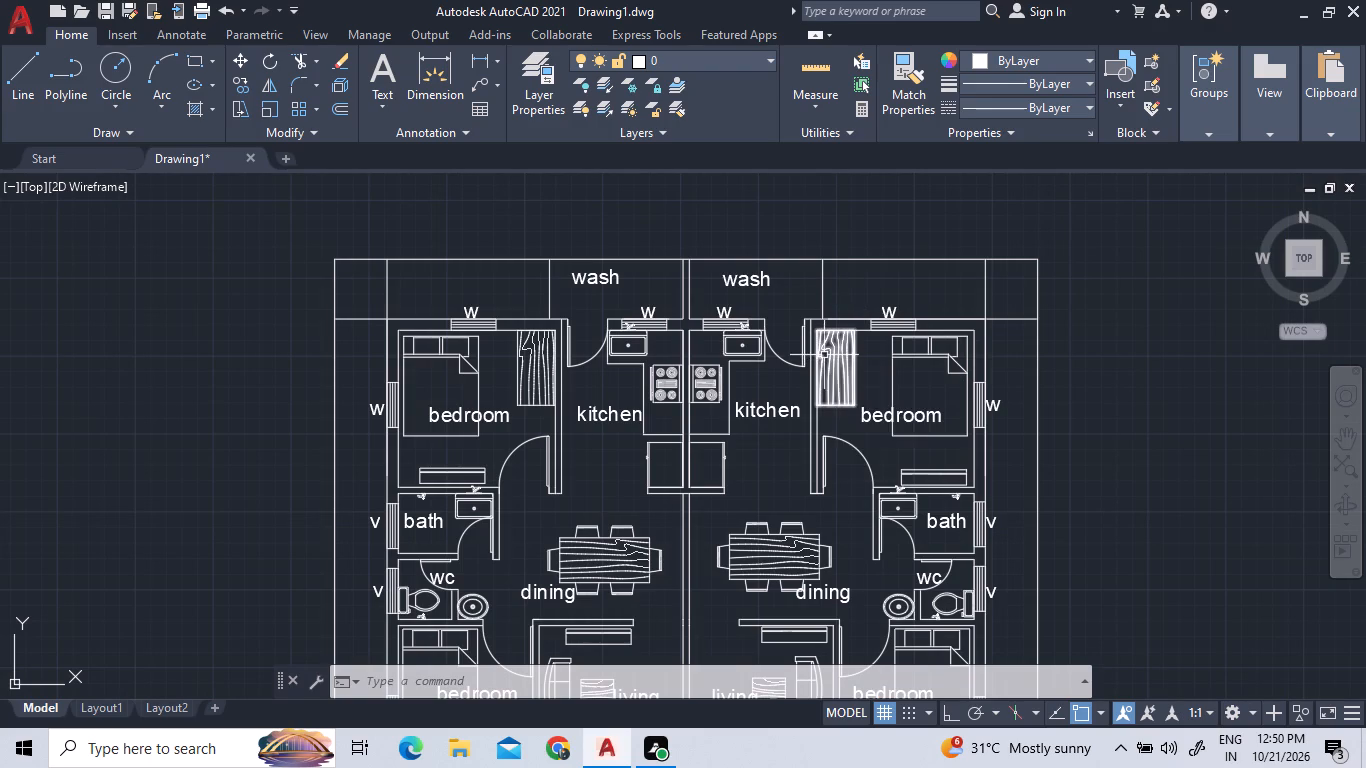
scroll(824, 361, "down", 1)
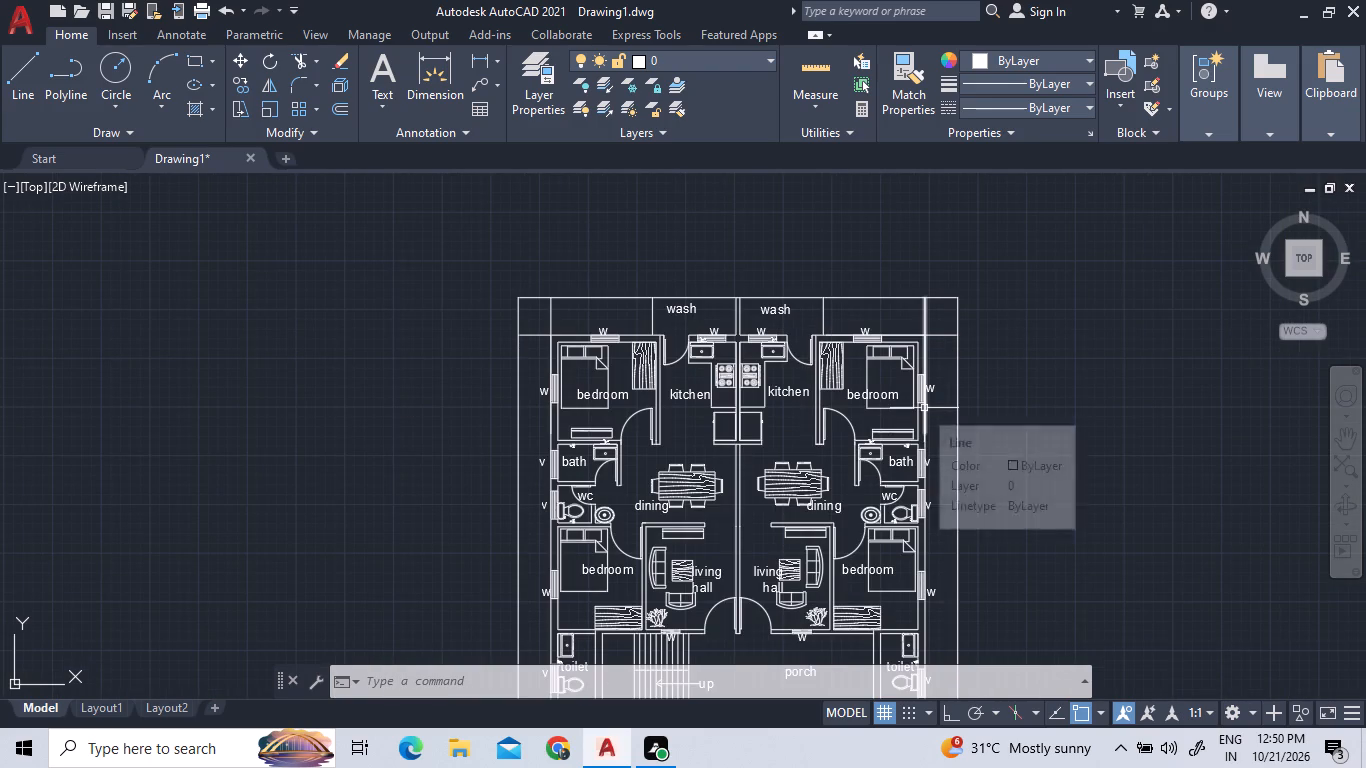
scroll(924, 407, "down", 2)
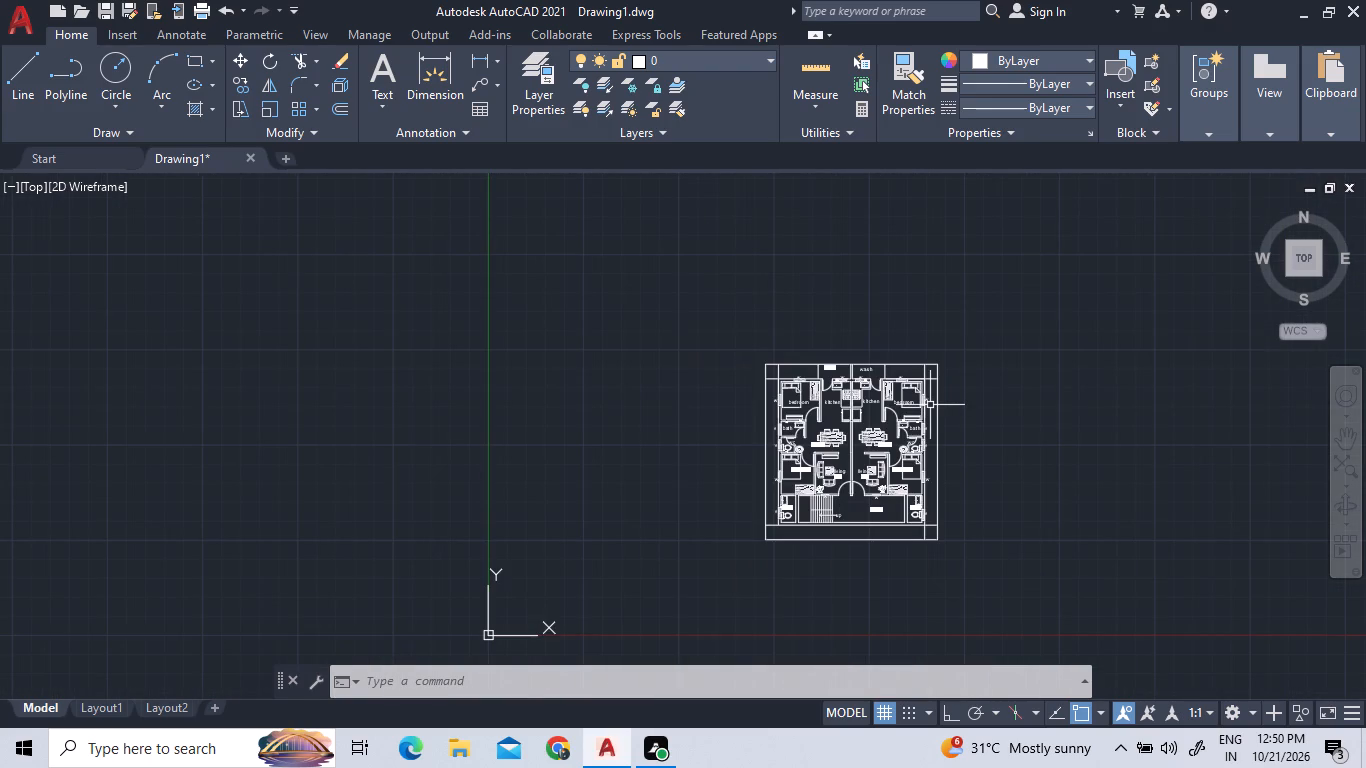
scroll(930, 405, "up", 3)
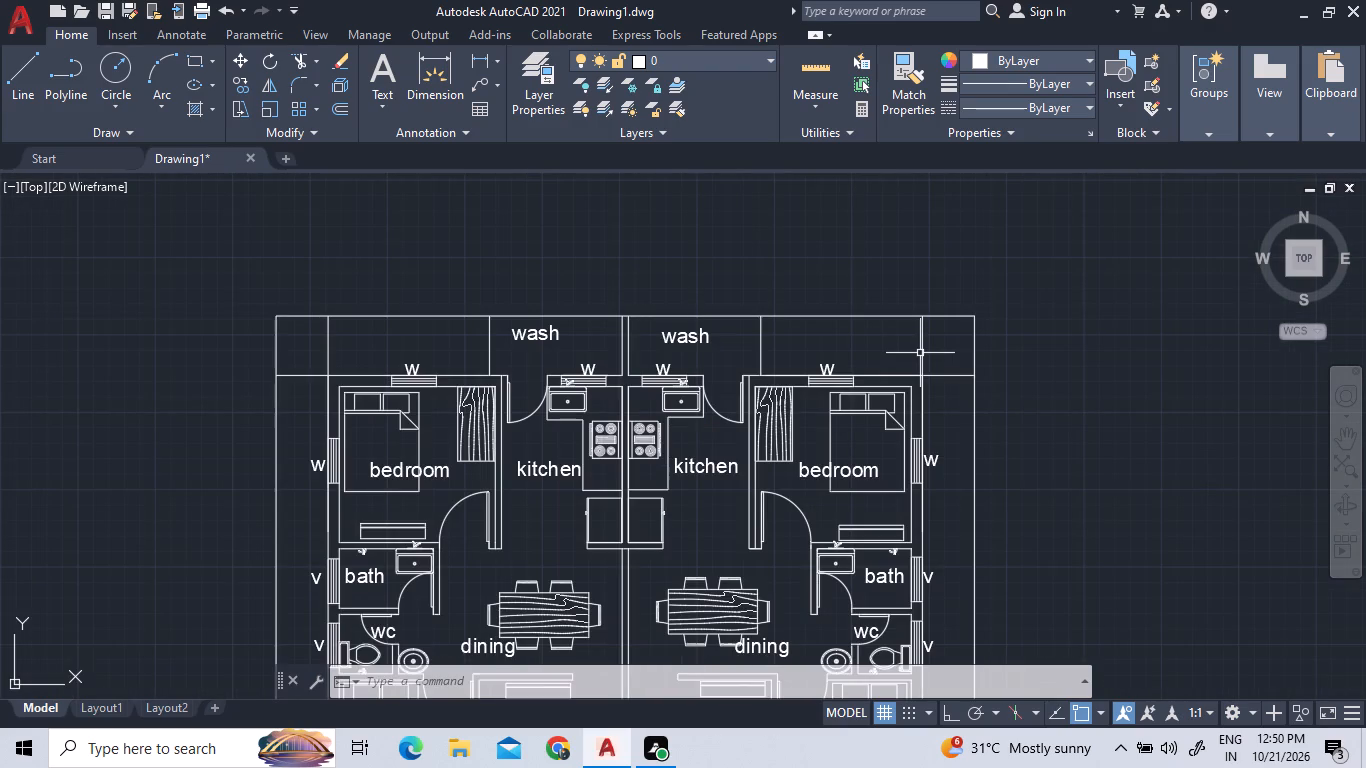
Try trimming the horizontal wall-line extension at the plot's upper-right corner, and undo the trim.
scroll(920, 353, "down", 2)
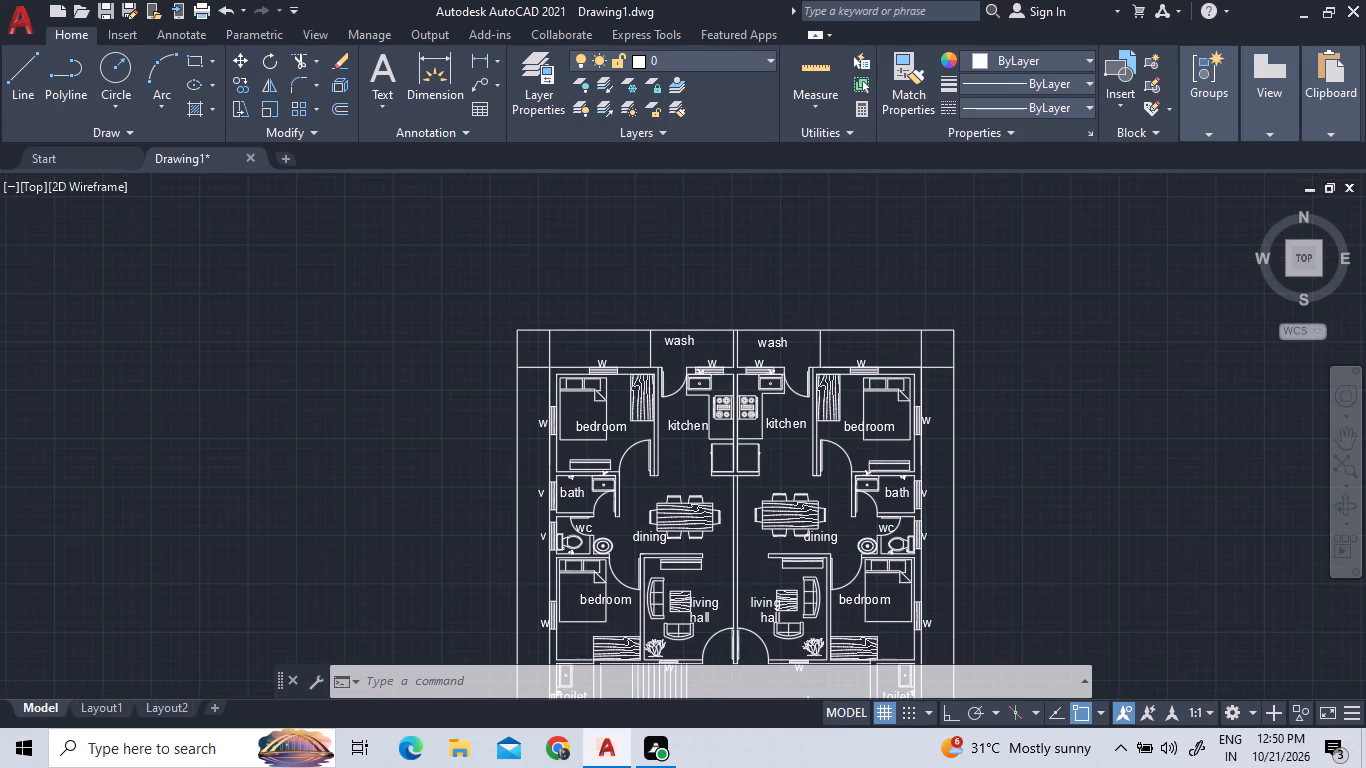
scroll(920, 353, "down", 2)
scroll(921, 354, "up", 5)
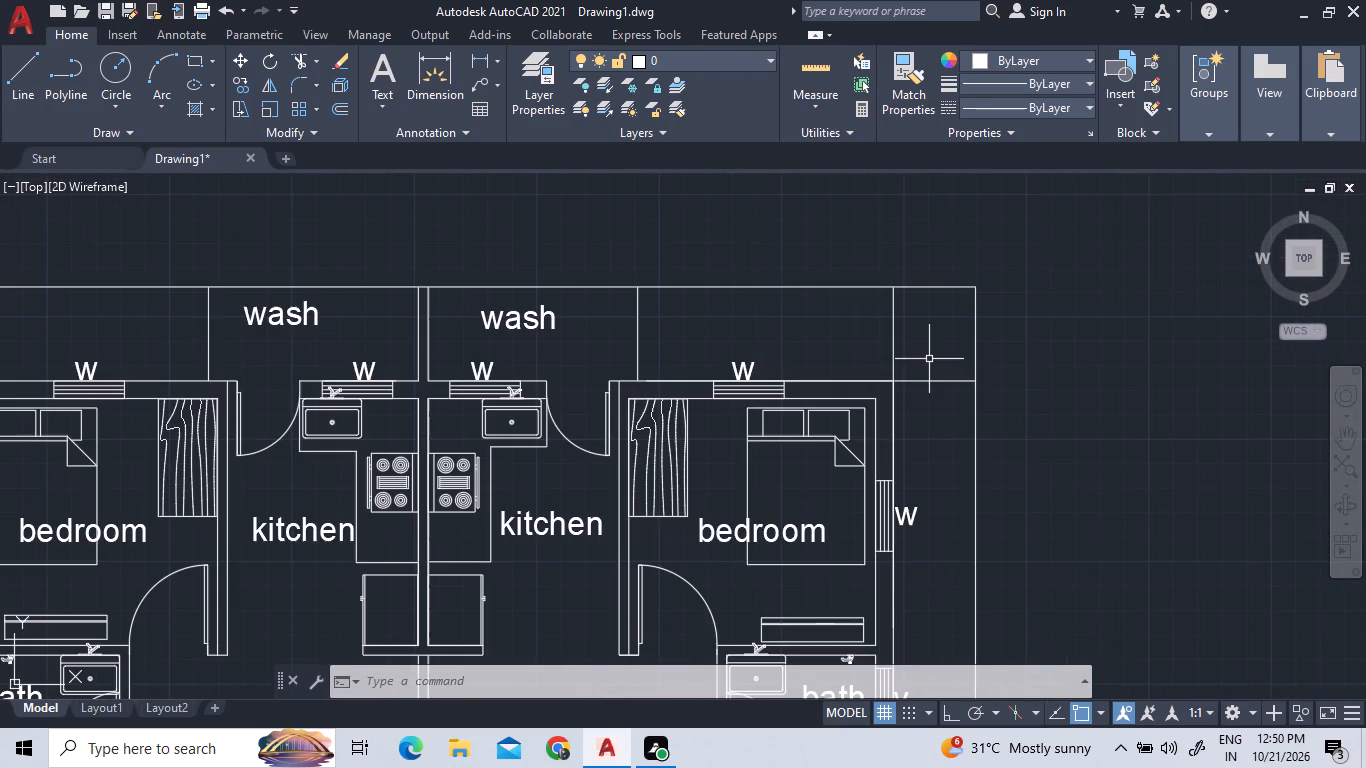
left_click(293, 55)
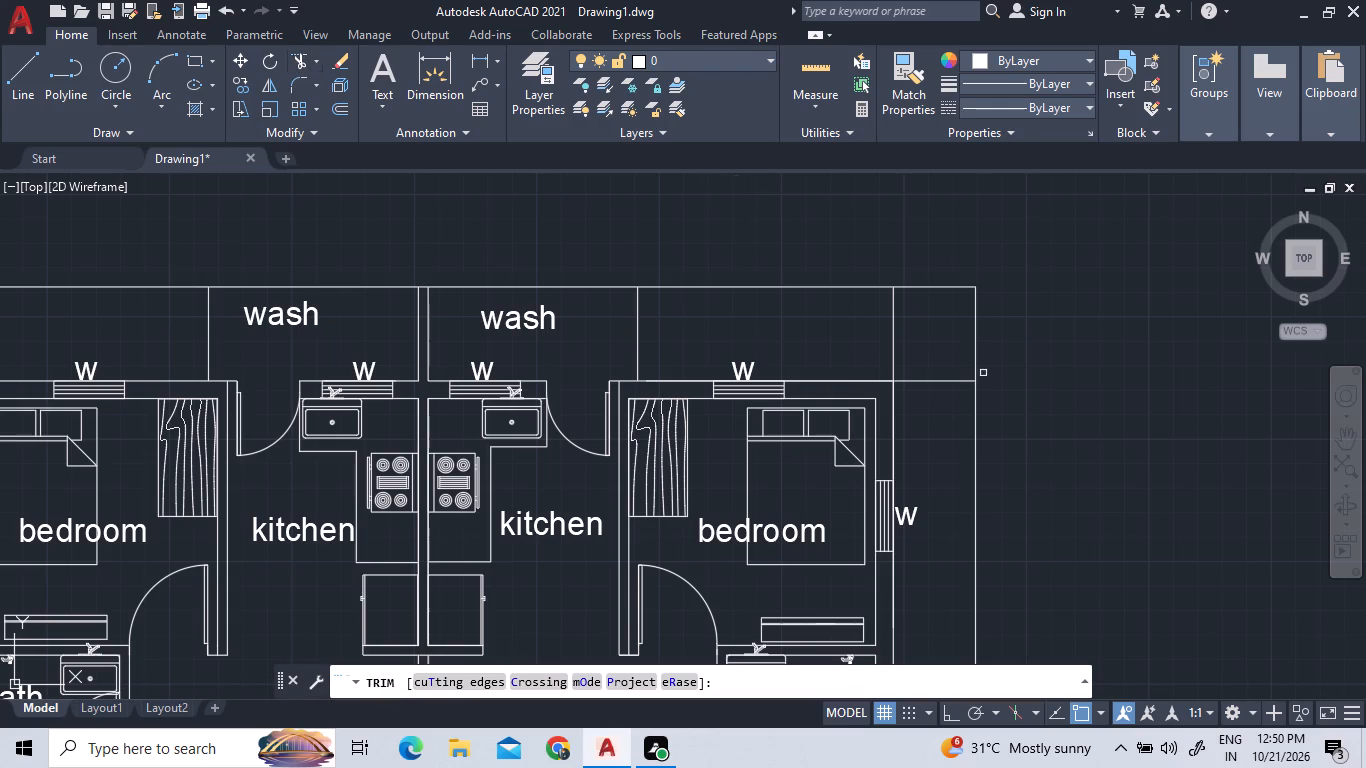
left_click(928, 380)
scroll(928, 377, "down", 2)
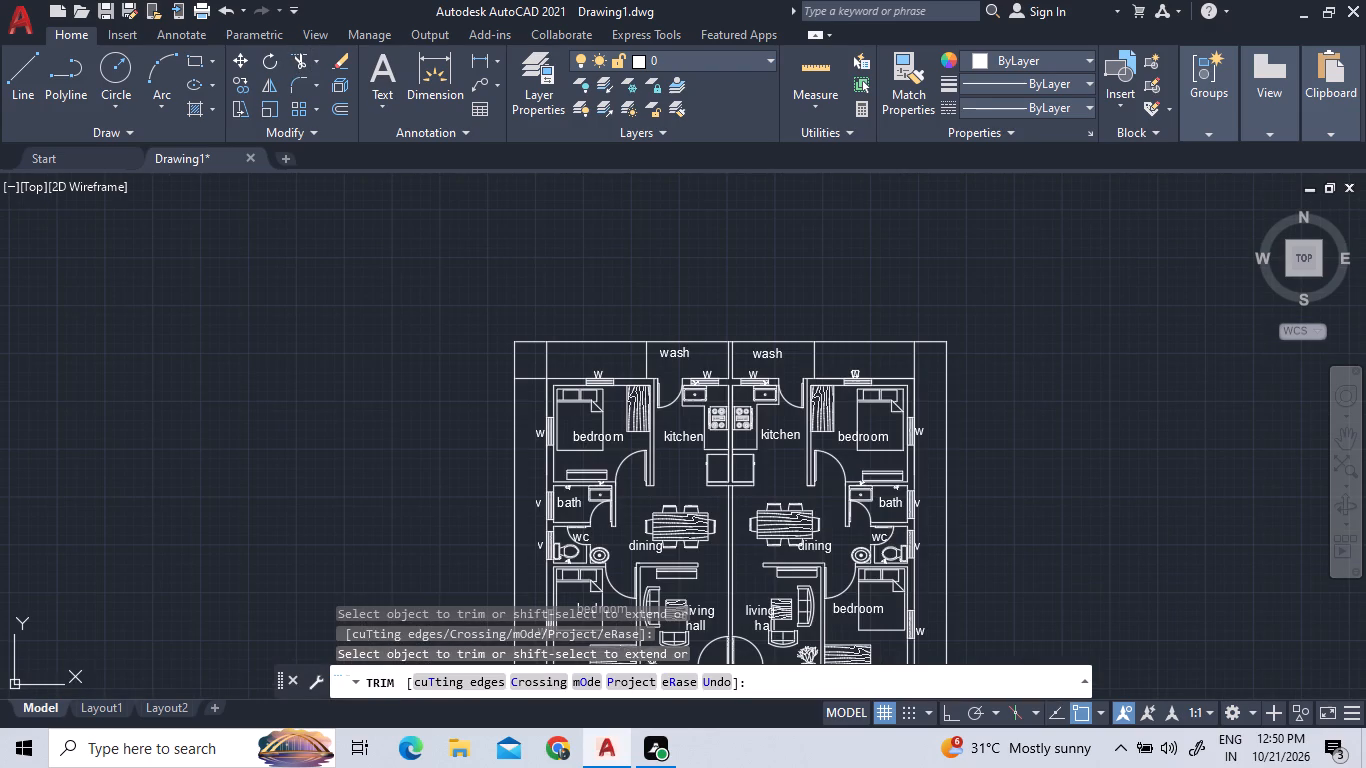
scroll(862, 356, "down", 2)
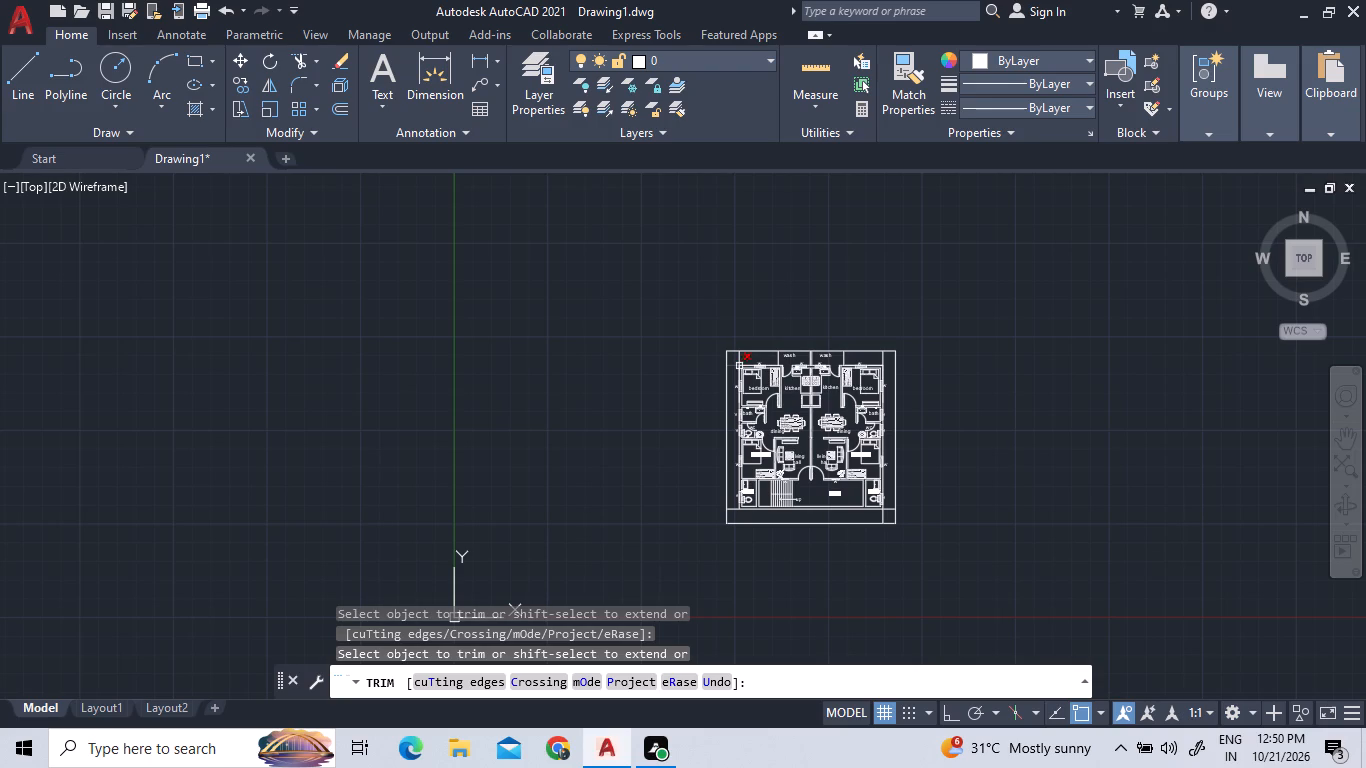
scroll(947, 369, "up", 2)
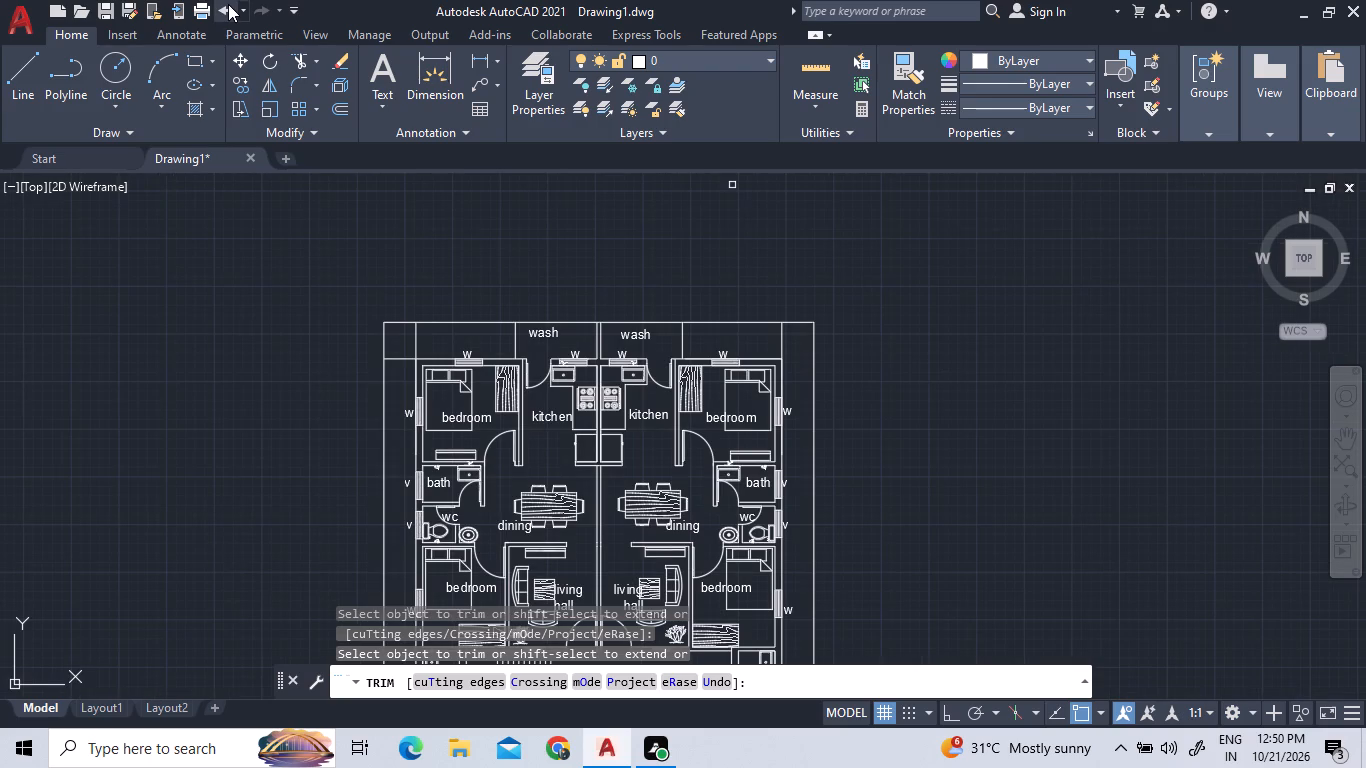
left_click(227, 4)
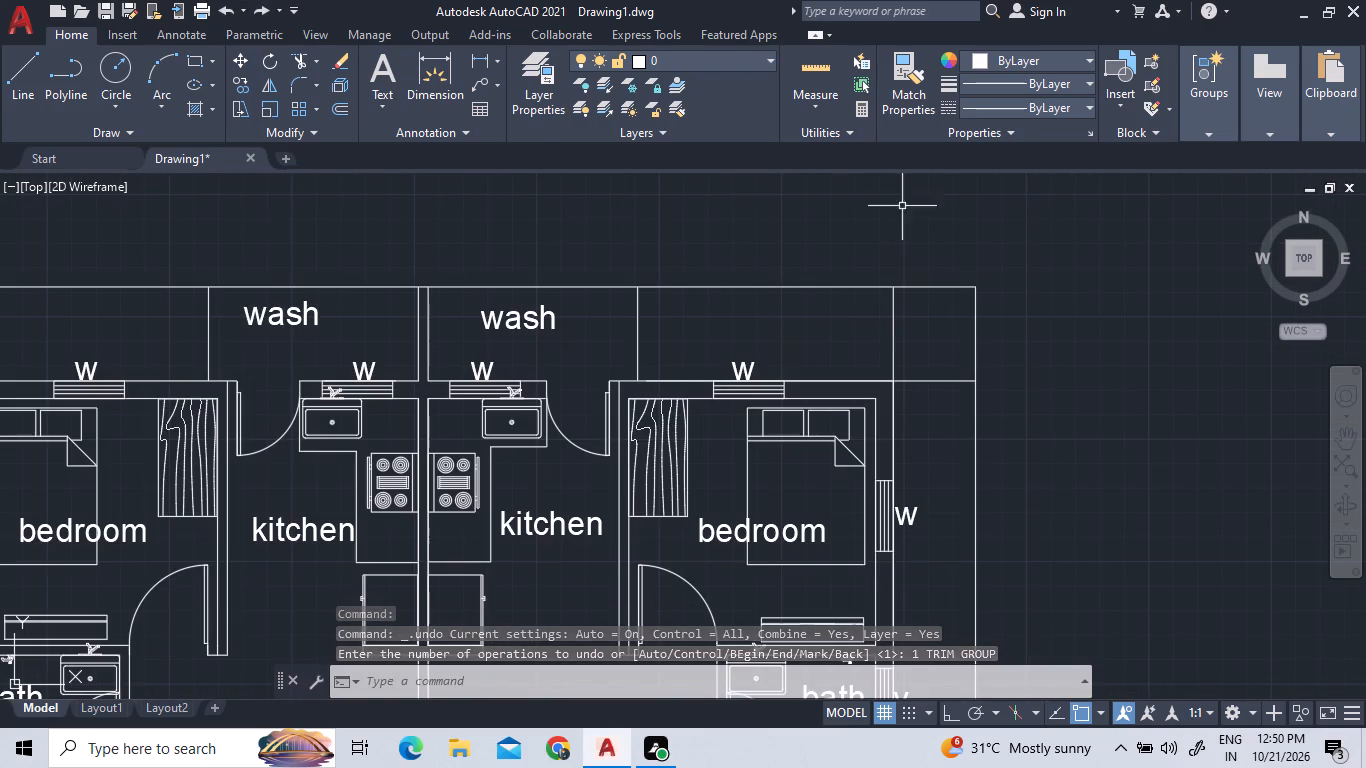
Draw a vertical line from the left unit's lower-left outer wall corner down to the plot's bottom boundary.
scroll(913, 191, "down", 3)
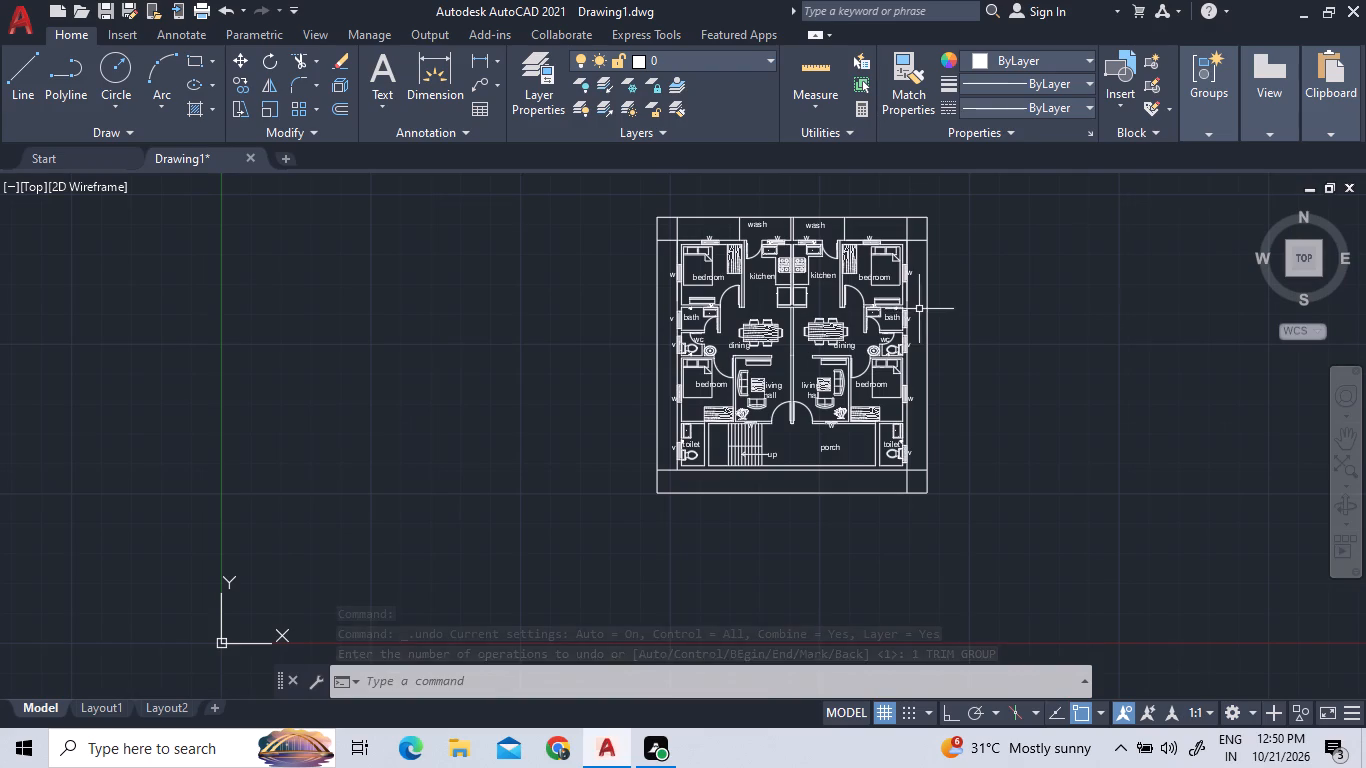
scroll(885, 480, "up", 2)
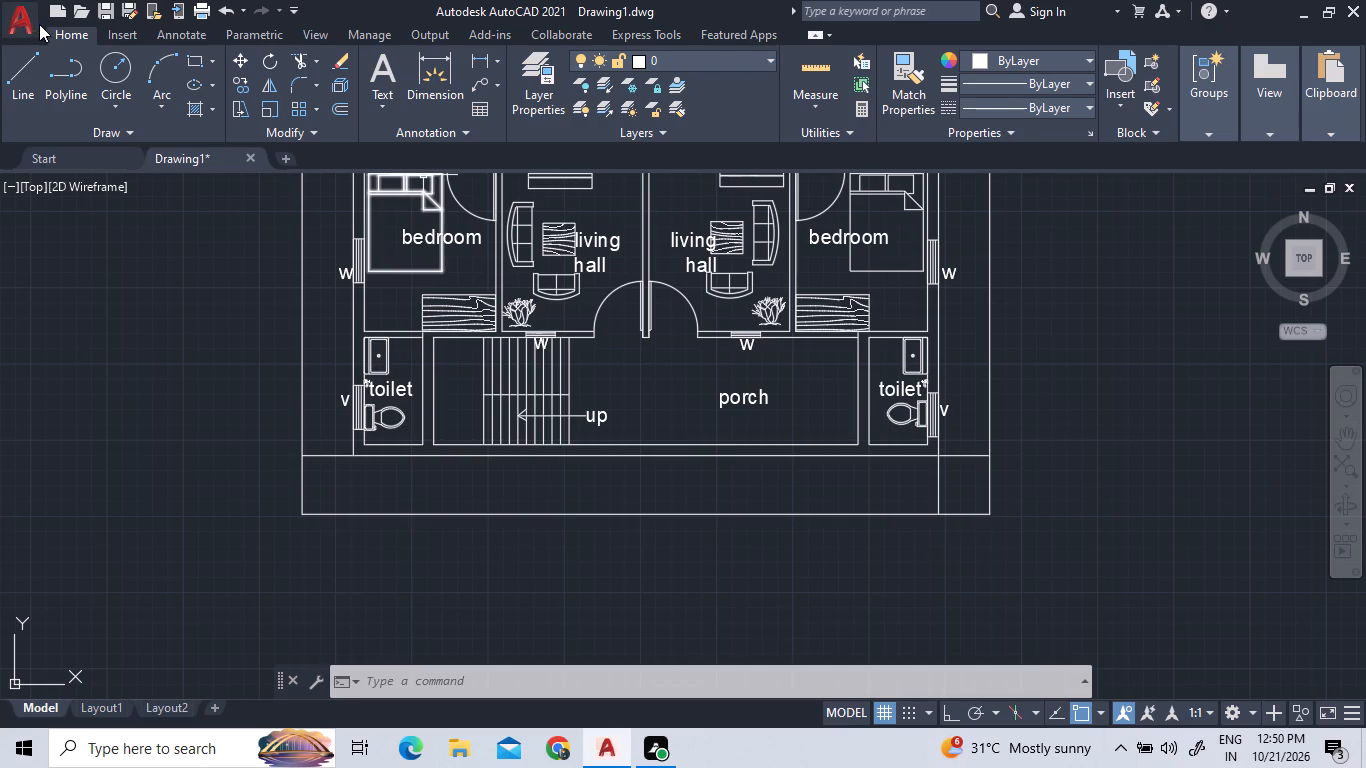
left_click(18, 90)
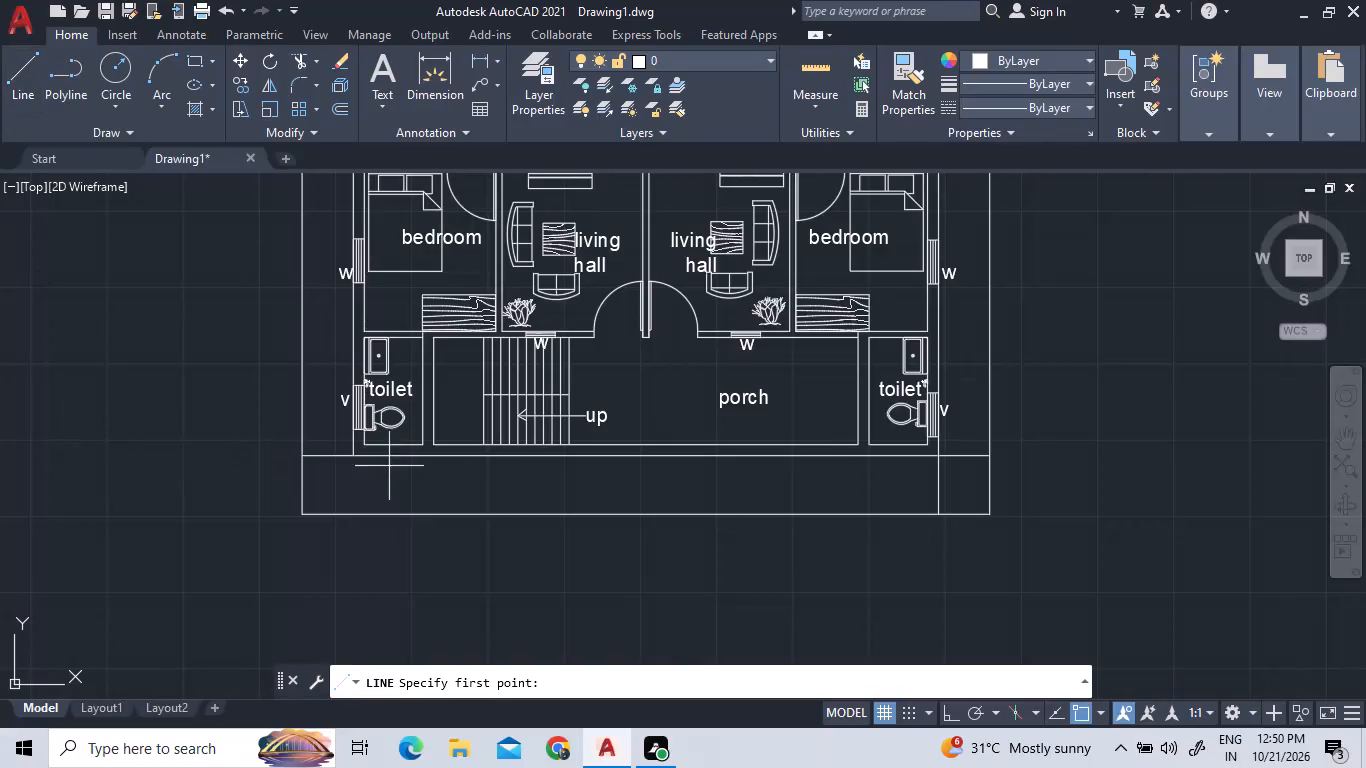
left_click(347, 451)
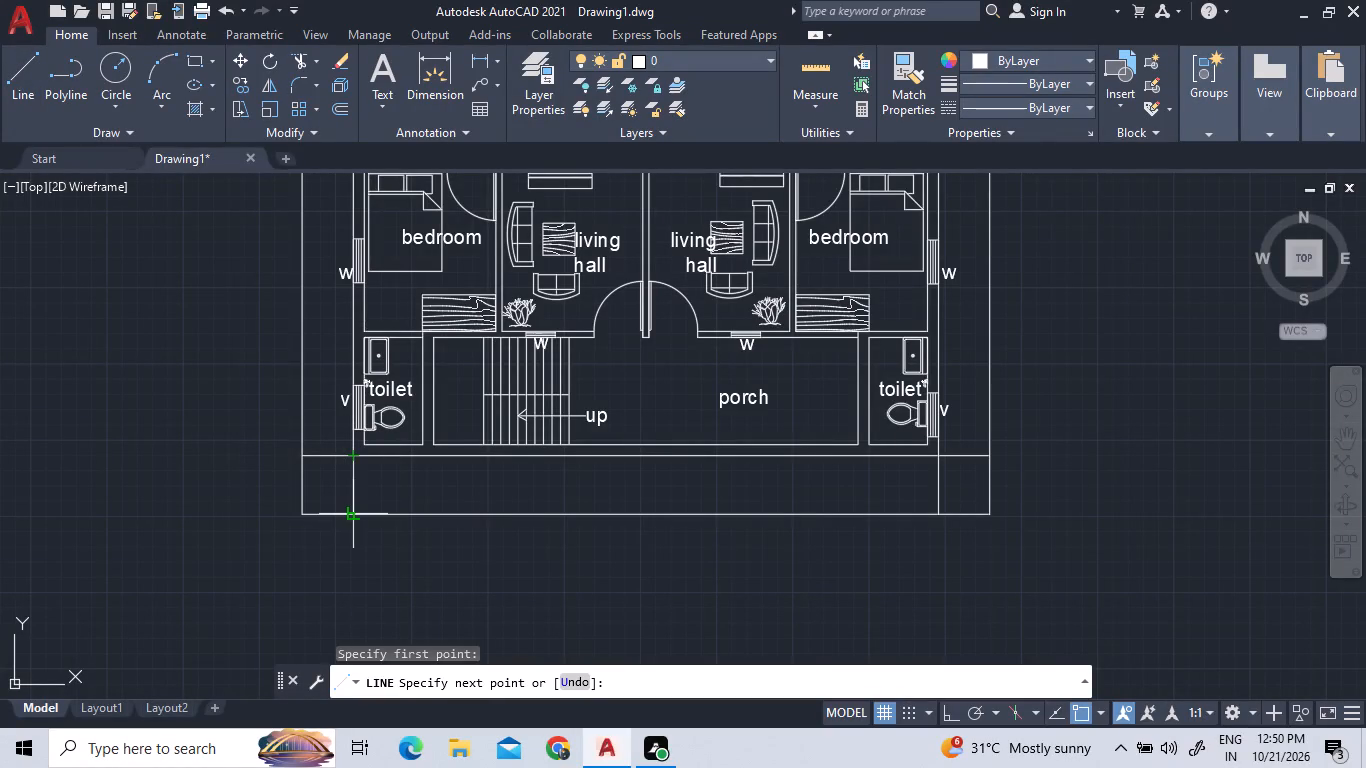
left_click(350, 520)
right_click(422, 493)
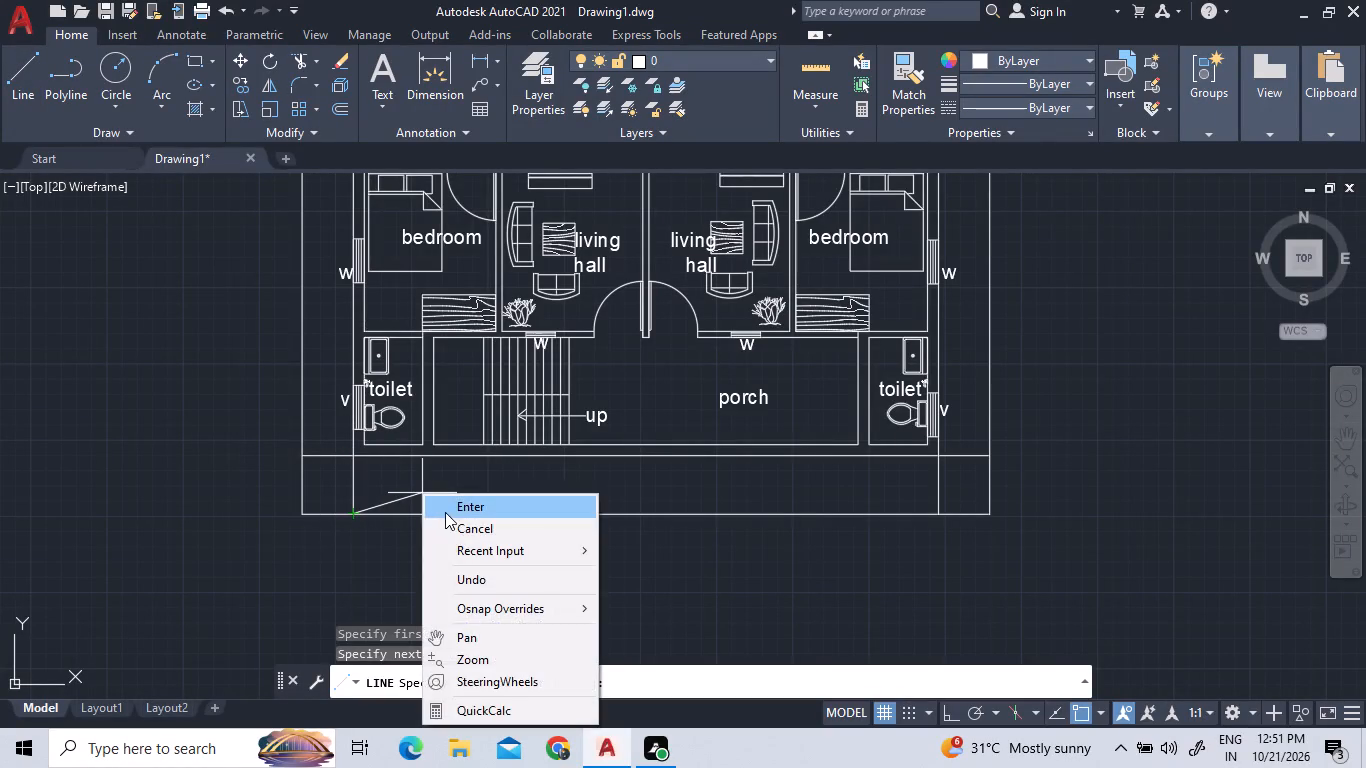
left_click(445, 512)
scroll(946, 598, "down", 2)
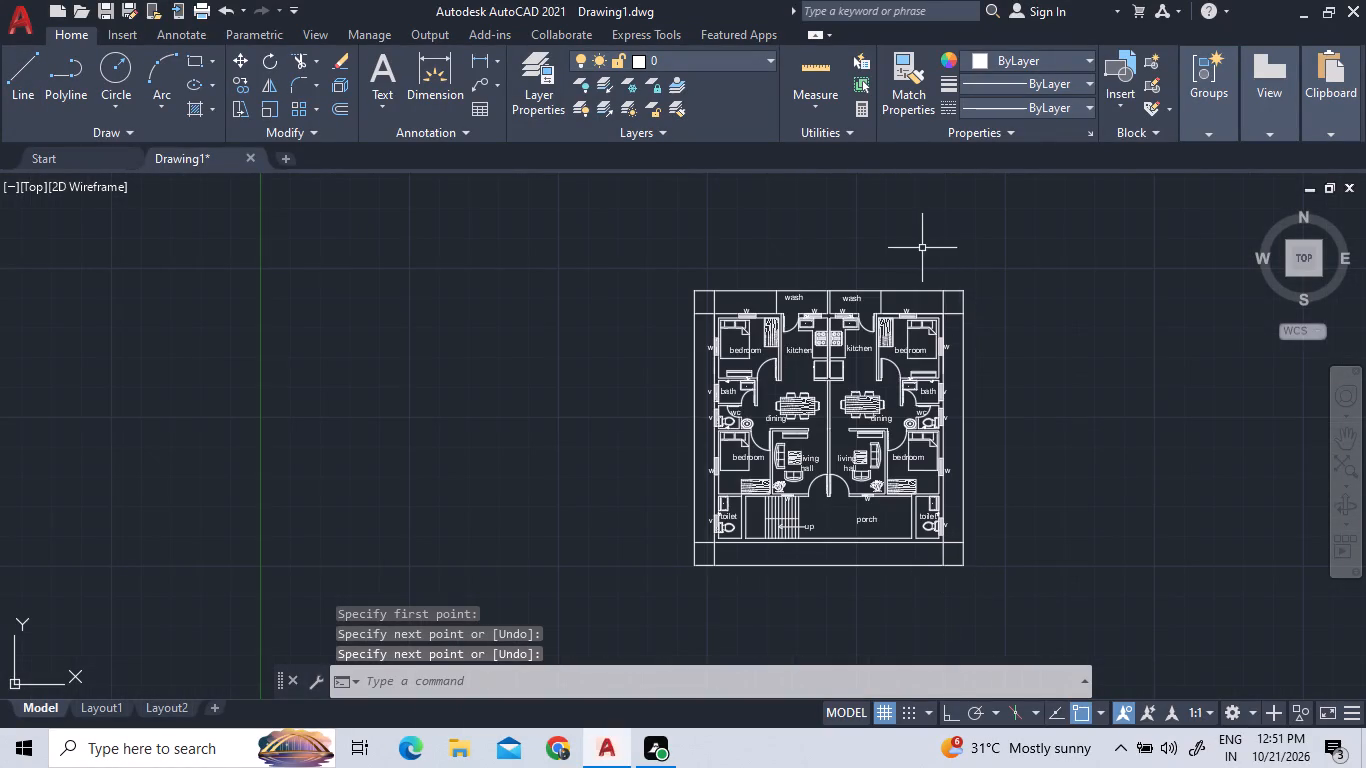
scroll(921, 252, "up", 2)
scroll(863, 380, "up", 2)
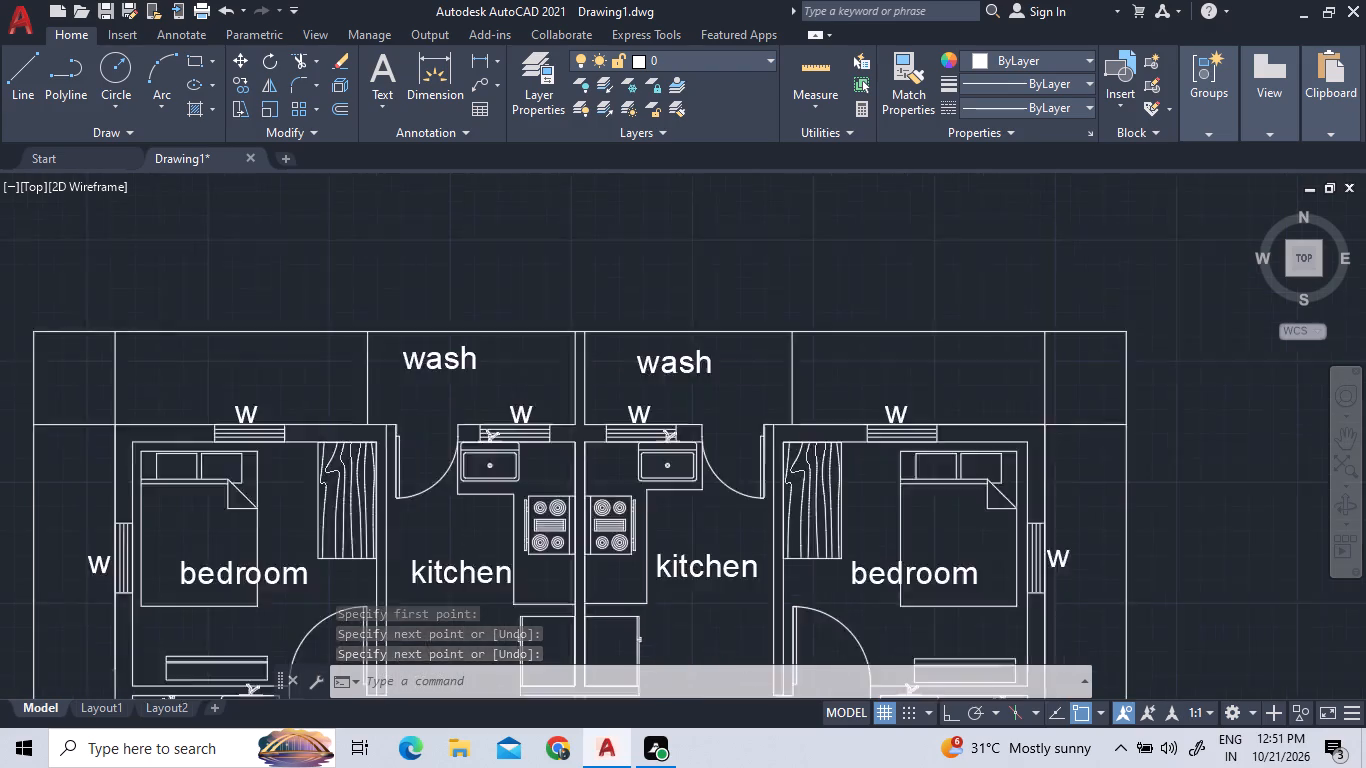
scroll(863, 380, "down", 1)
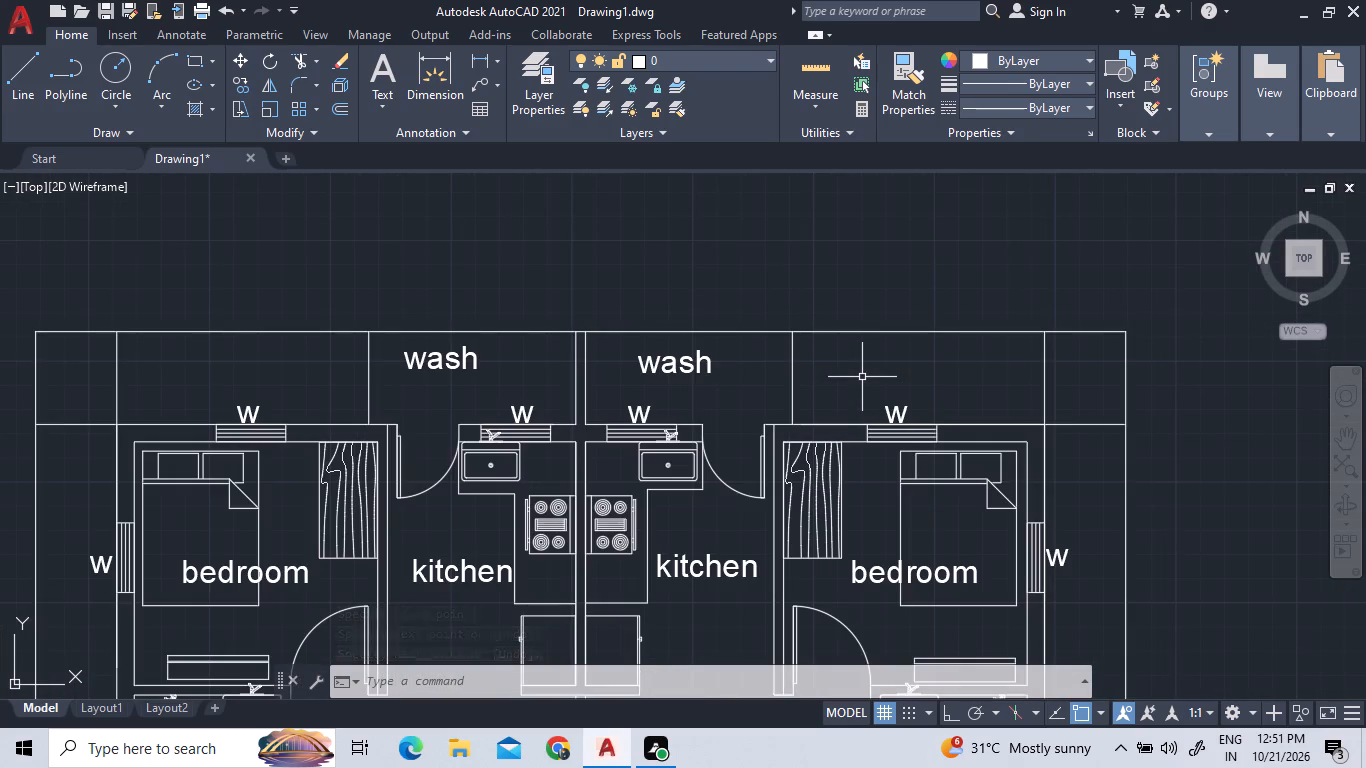
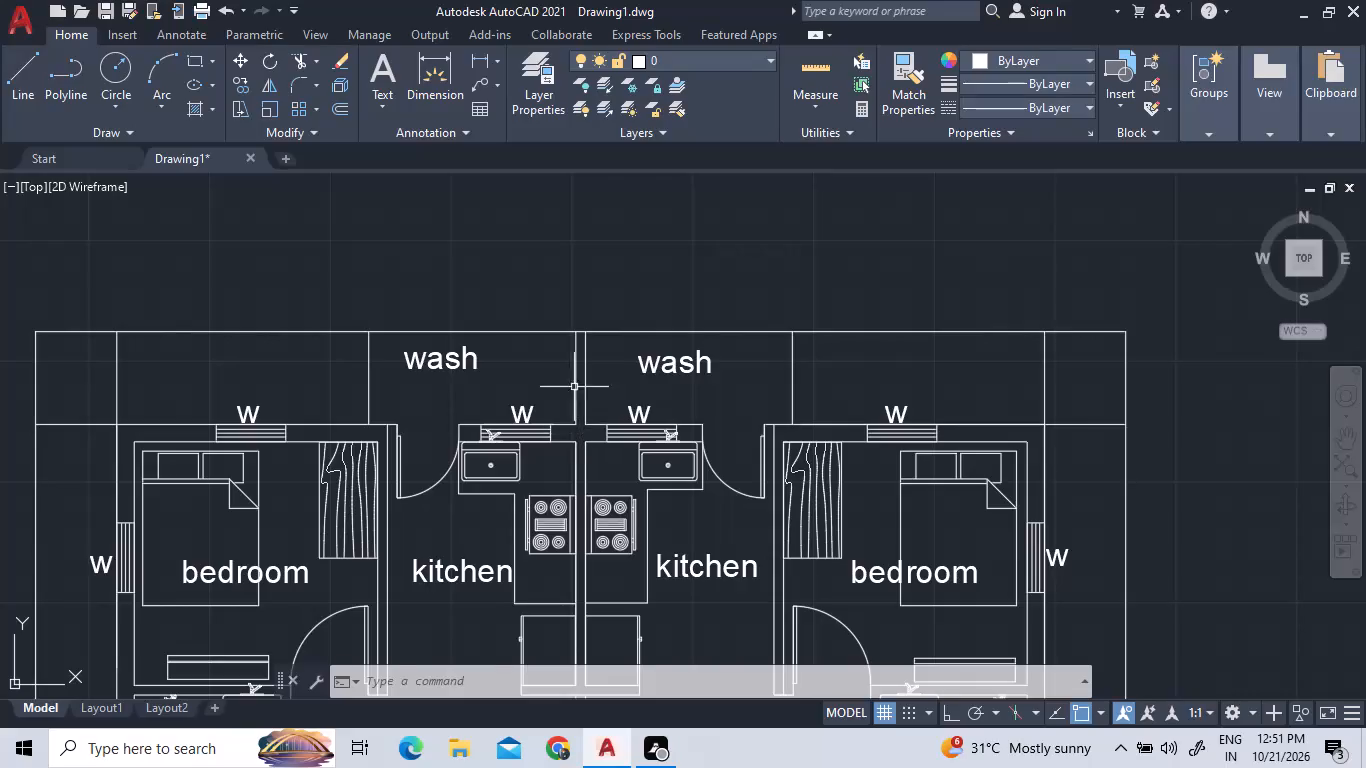
Set up a hatch with the CROSS pattern at a scale of 10.
scroll(530, 363, "down", 1)
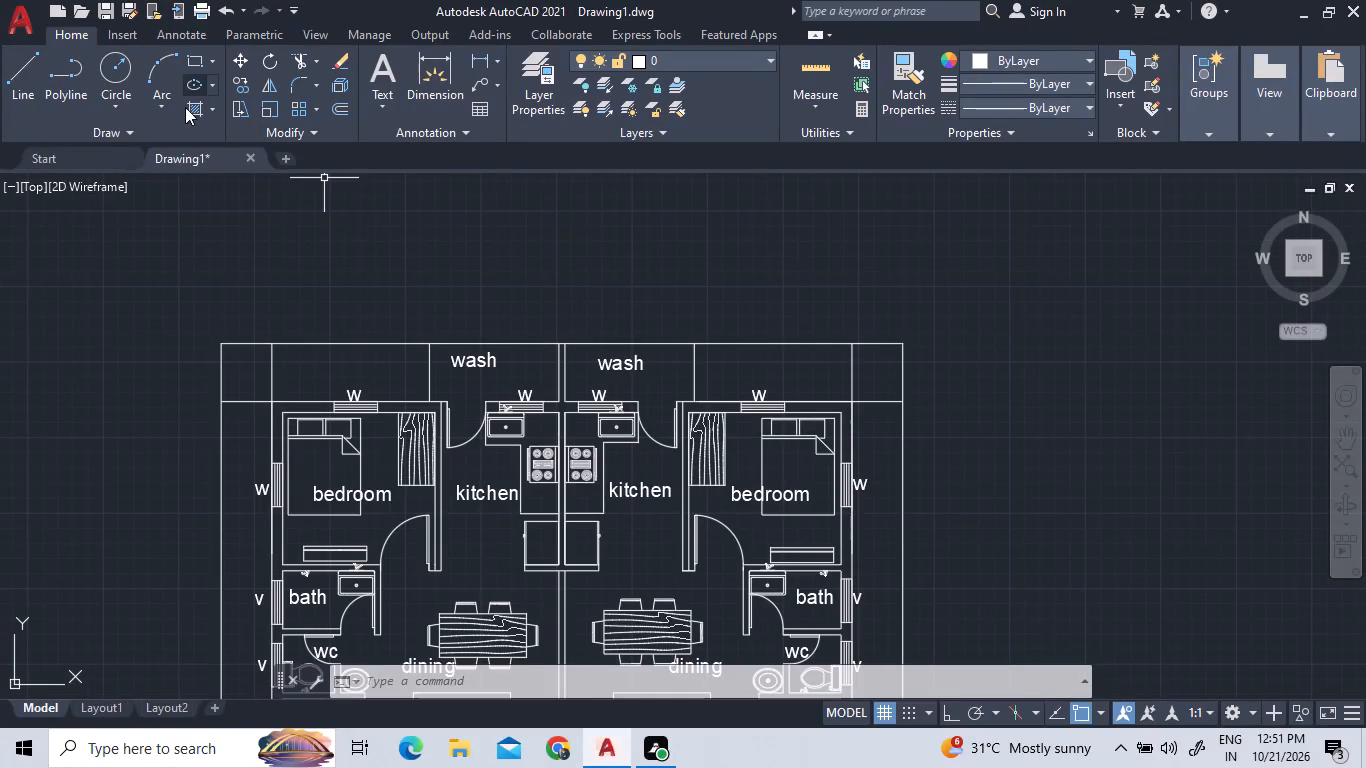
left_click(187, 112)
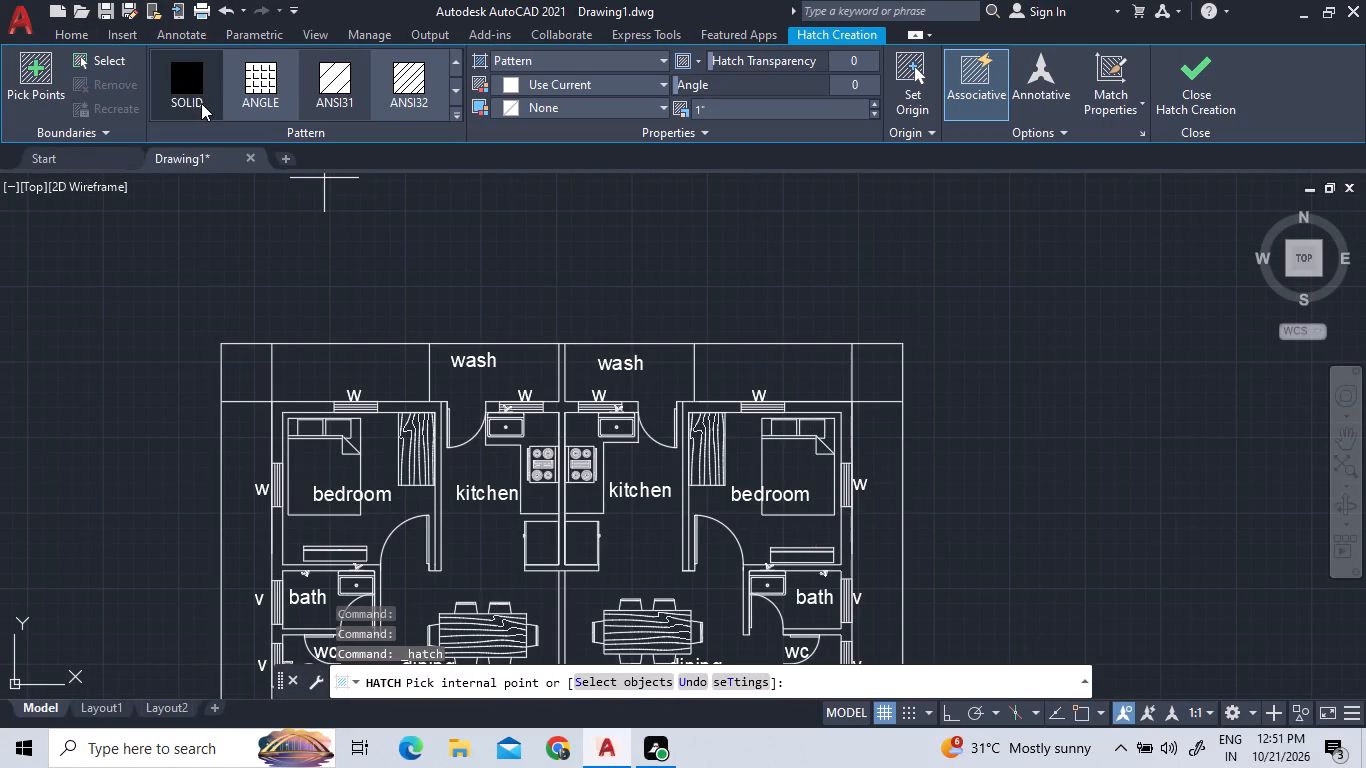
left_click(459, 113)
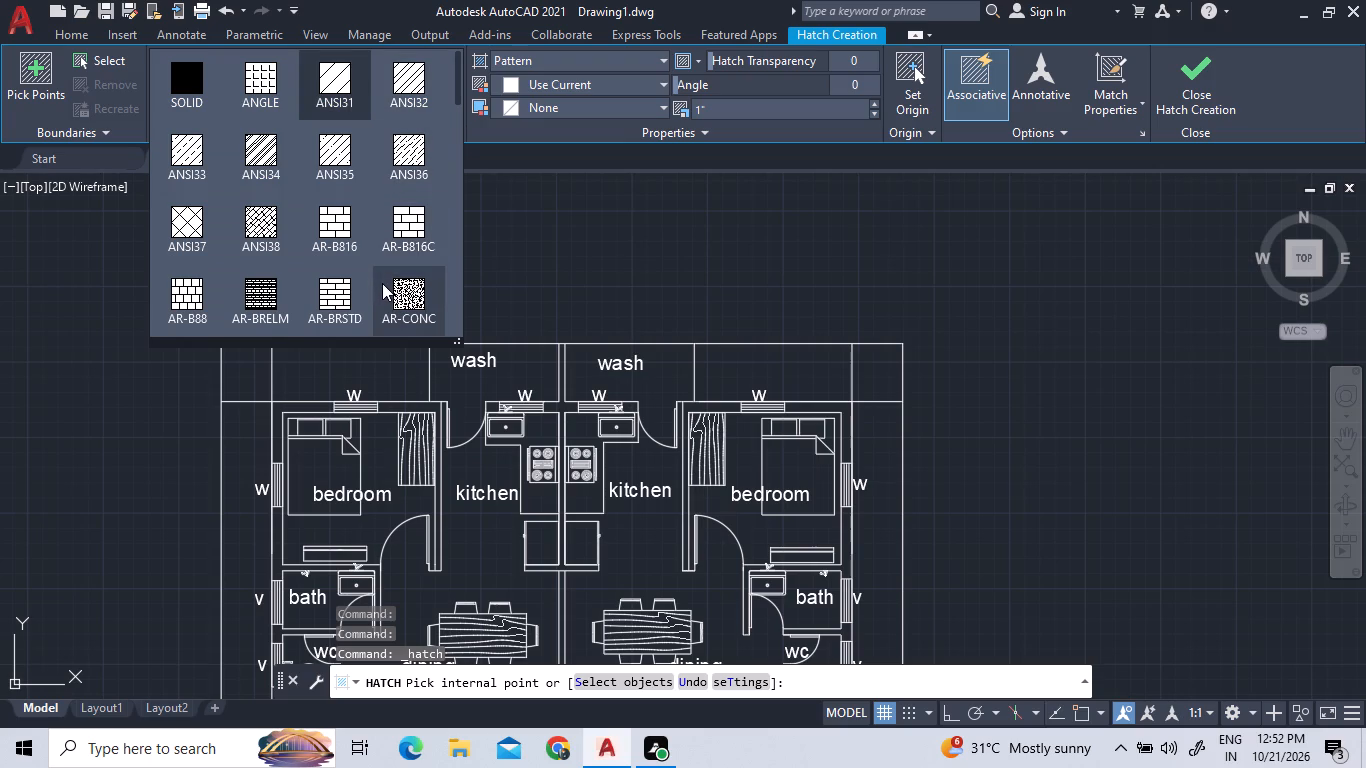
scroll(384, 282, "down", 2)
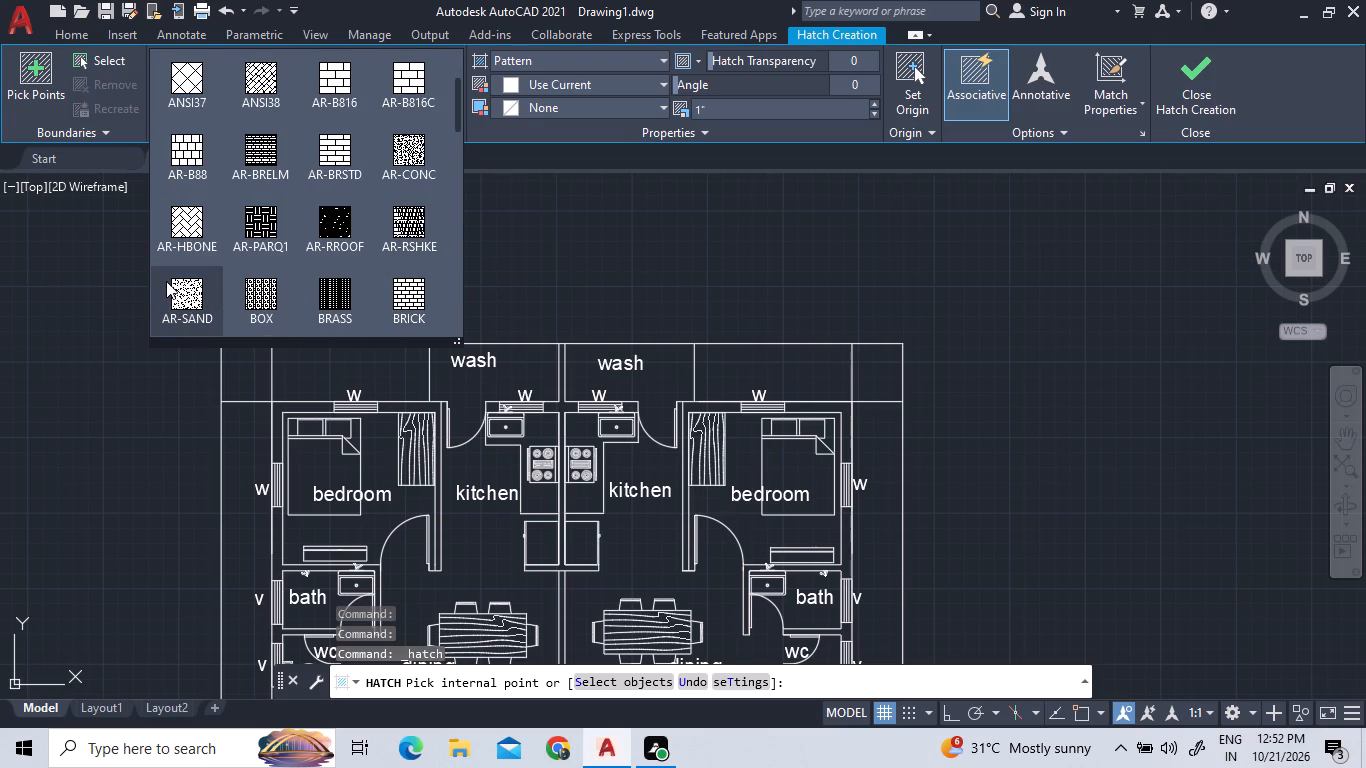
scroll(170, 280, "down", 2)
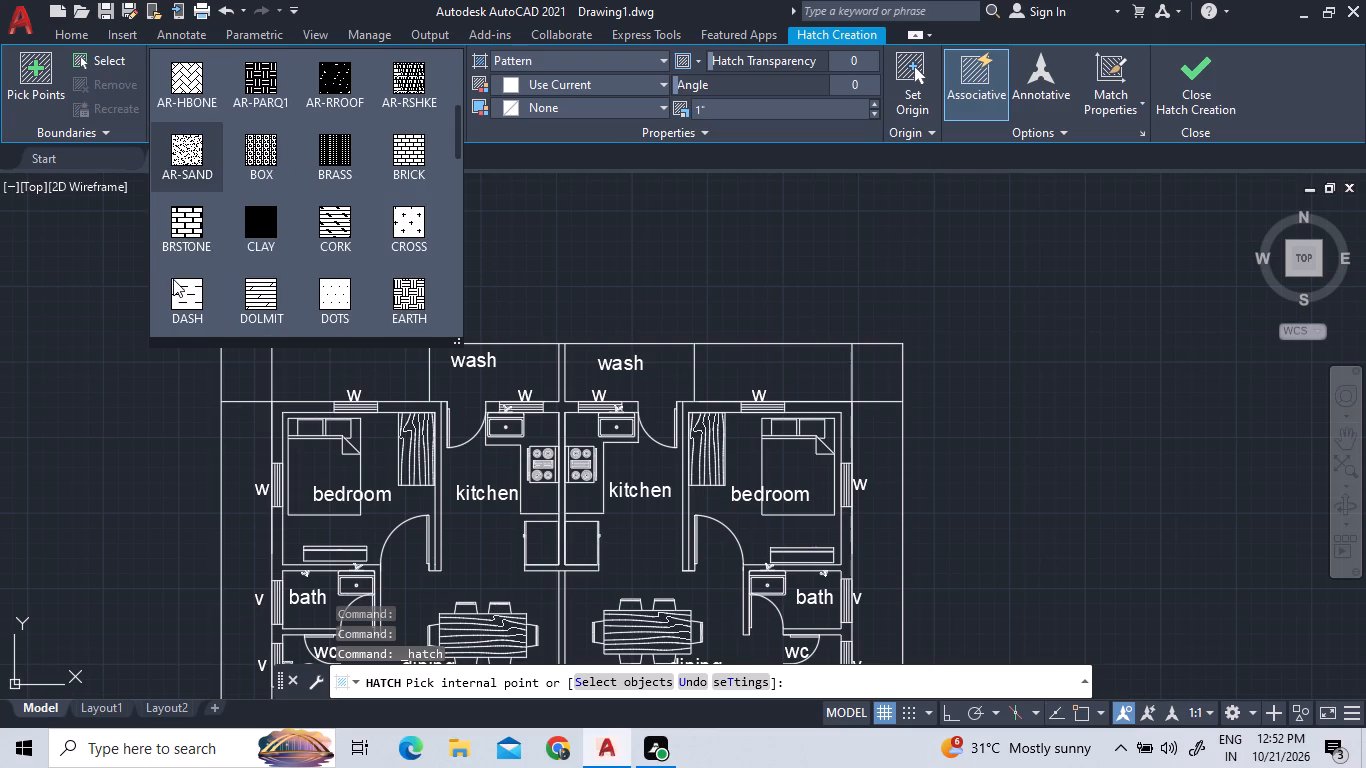
scroll(174, 279, "up", 2)
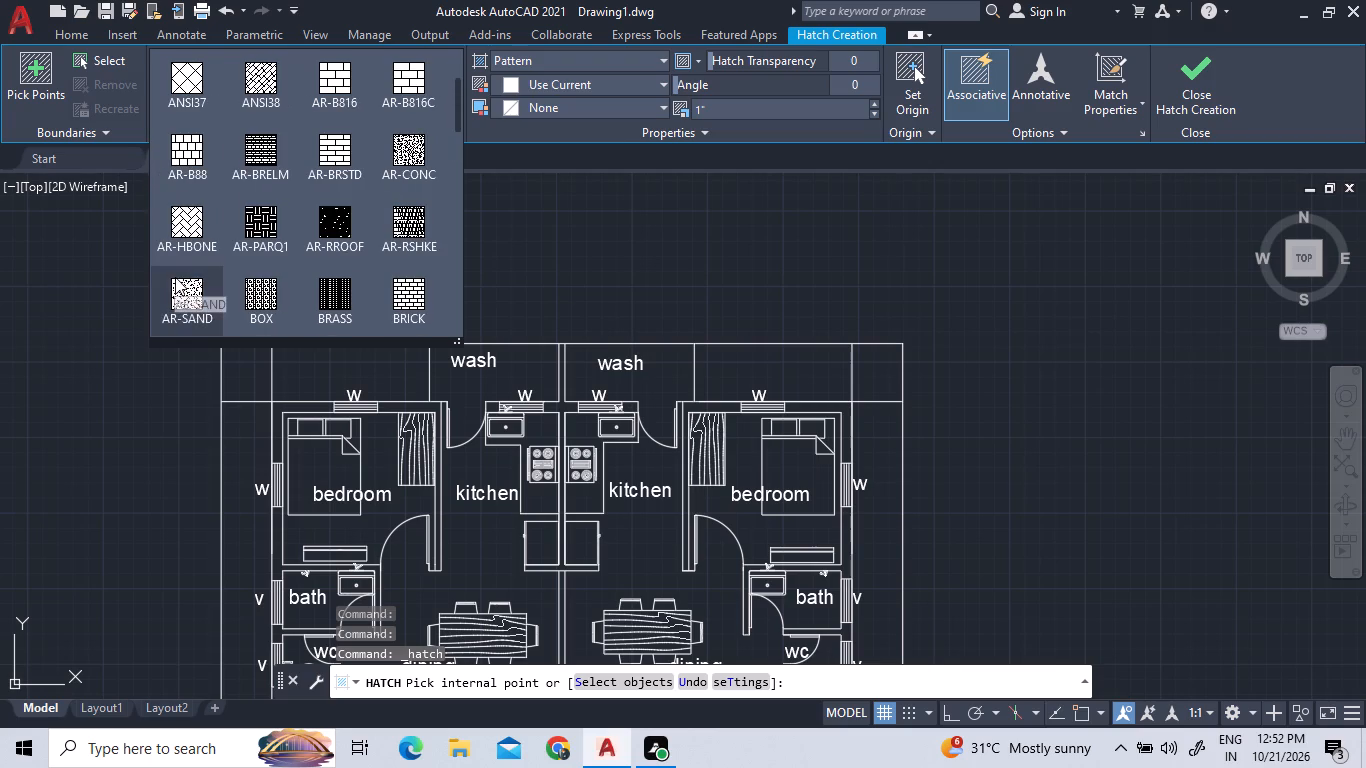
scroll(293, 312, "down", 1)
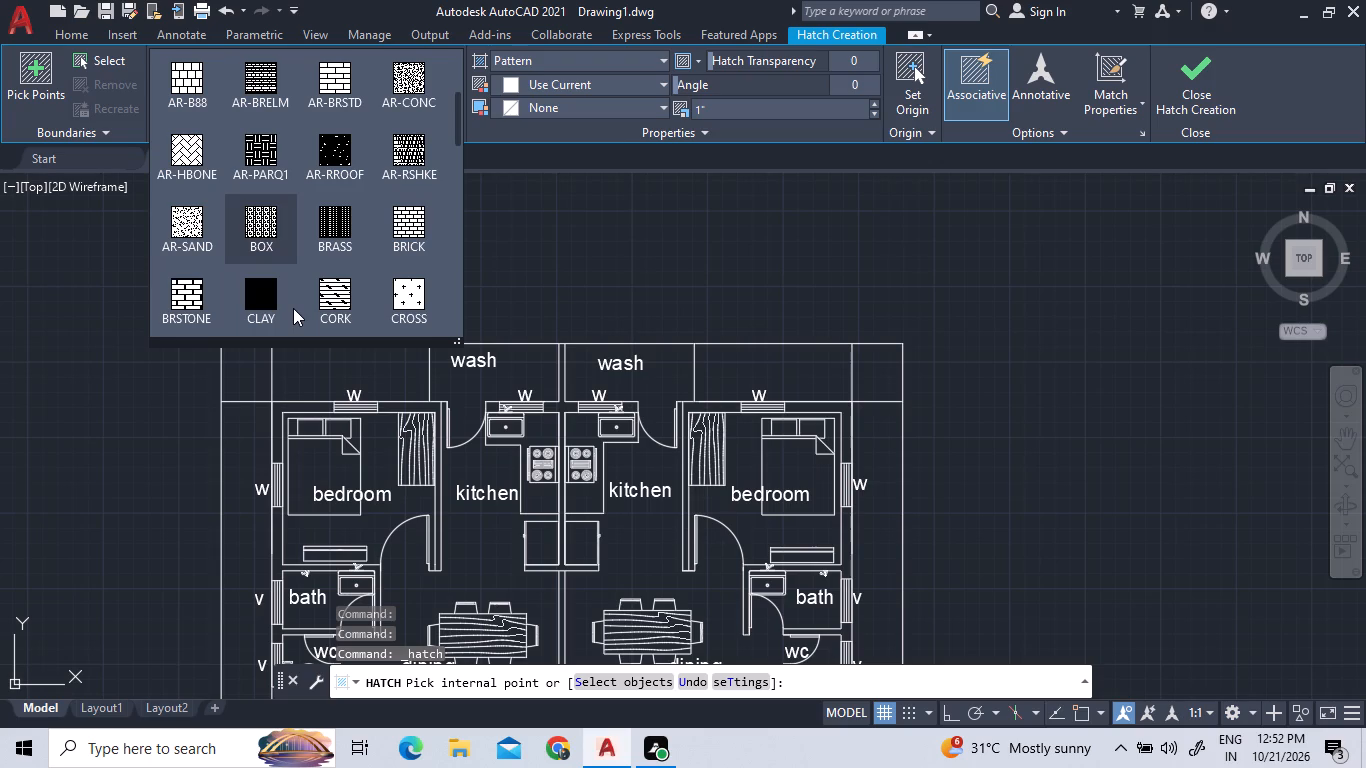
left_click(415, 298)
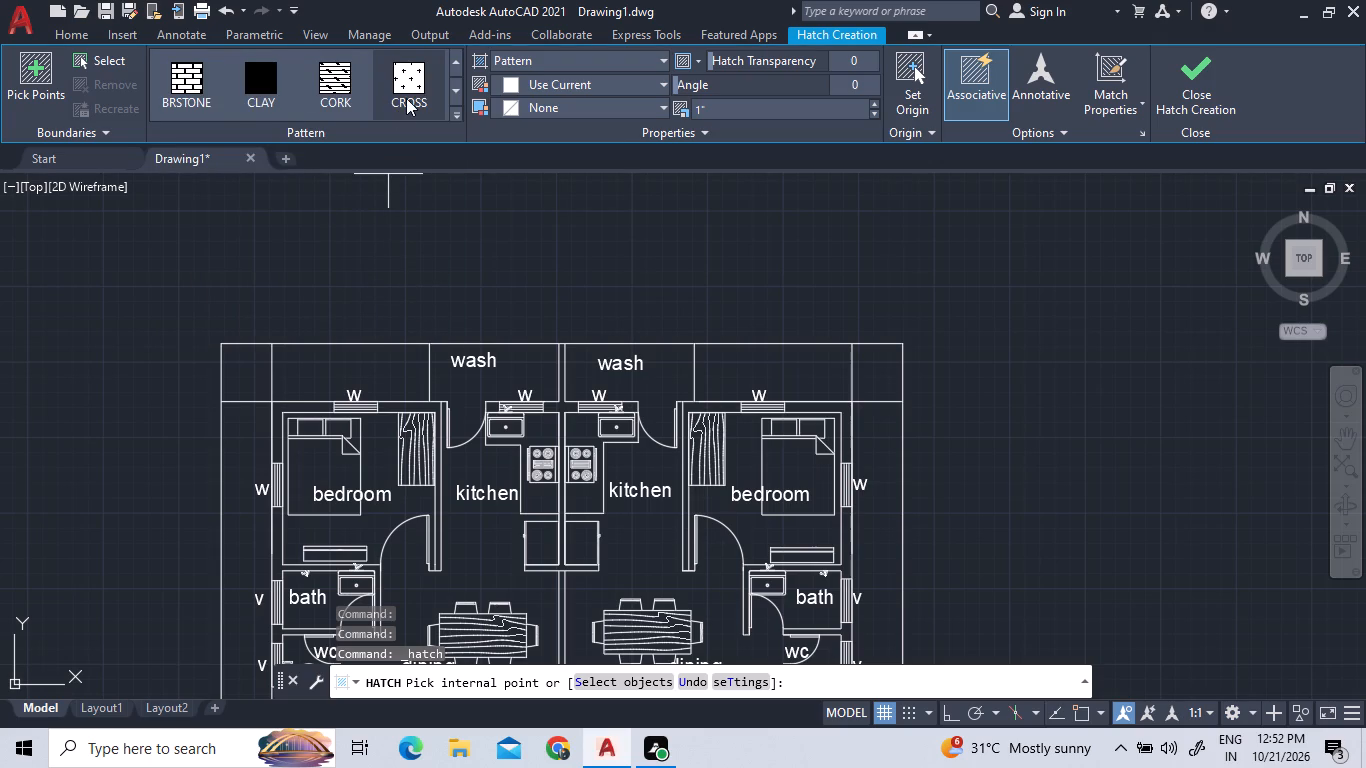
double_click(412, 84)
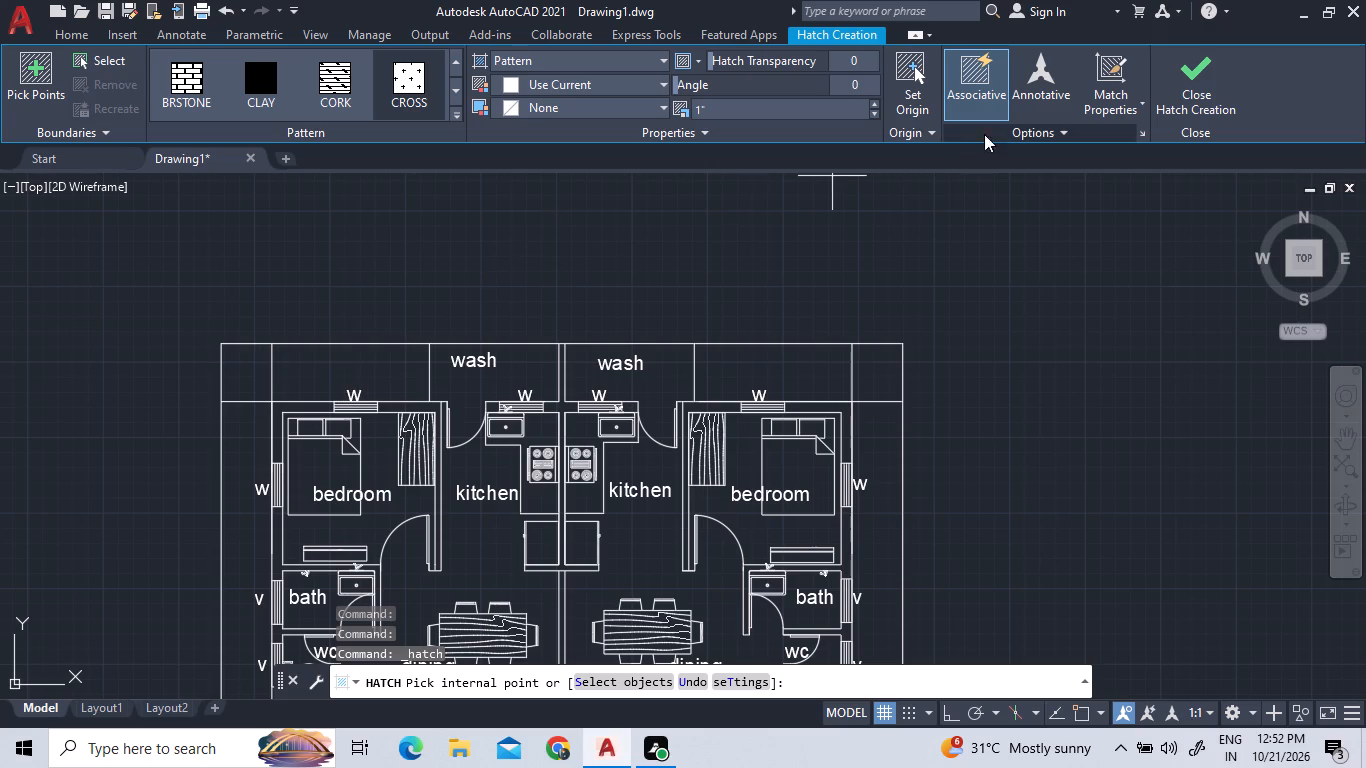
left_click(748, 100)
left_click(738, 104)
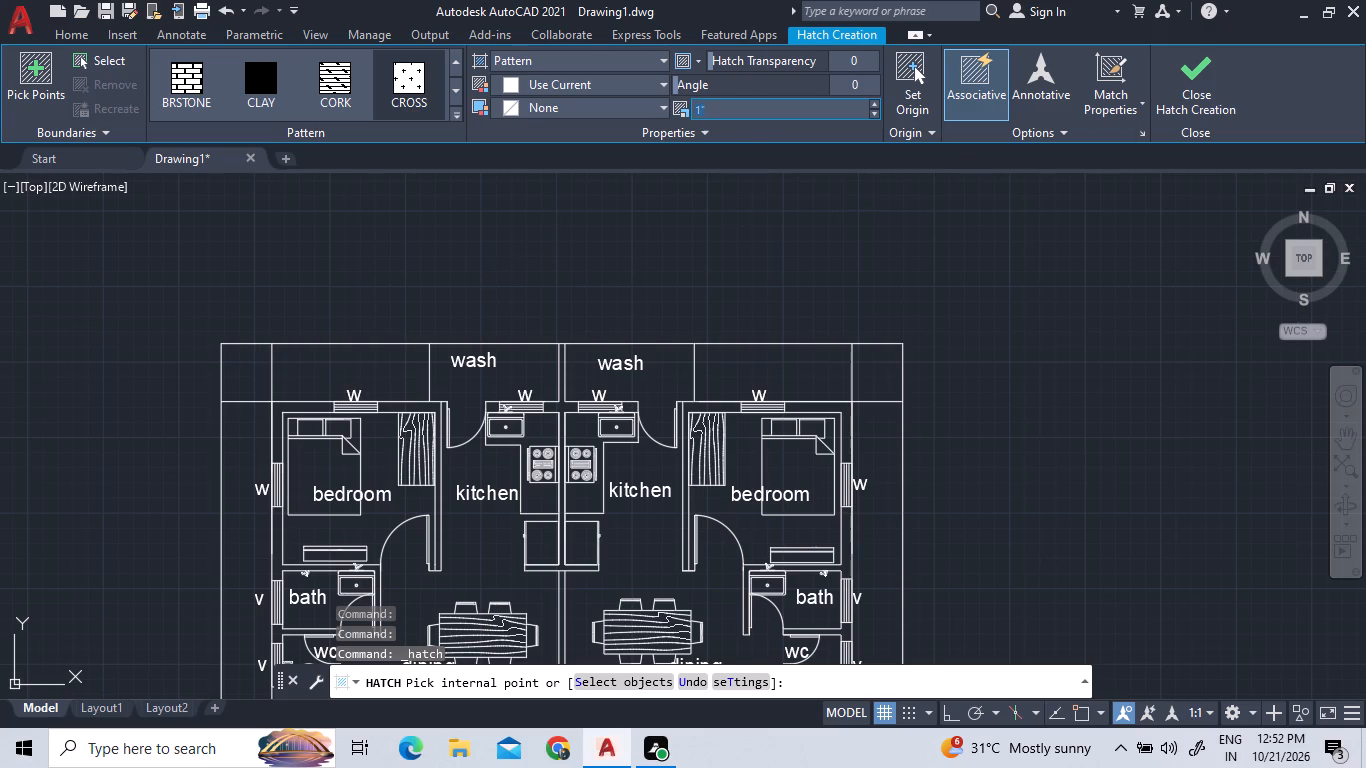
type("10")
key("Return")
left_click(578, 184)
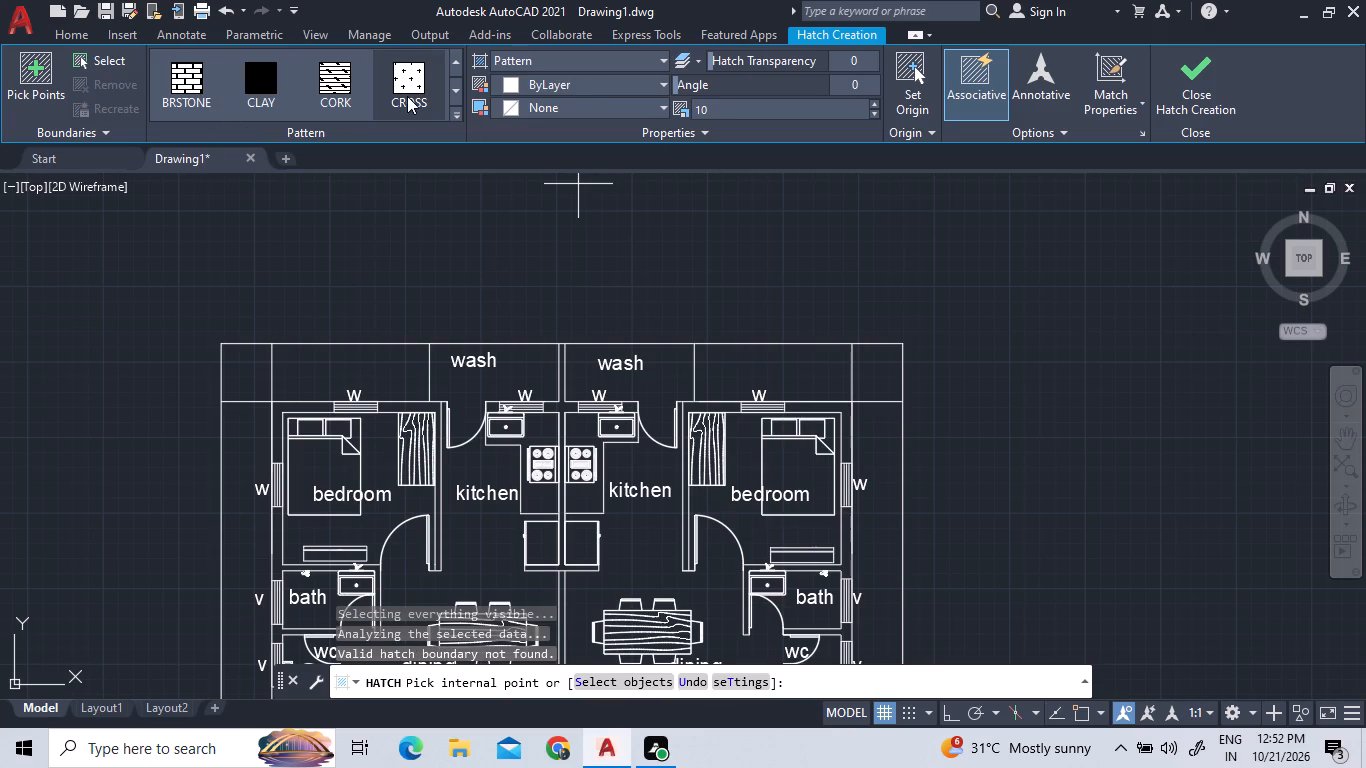
left_click(407, 96)
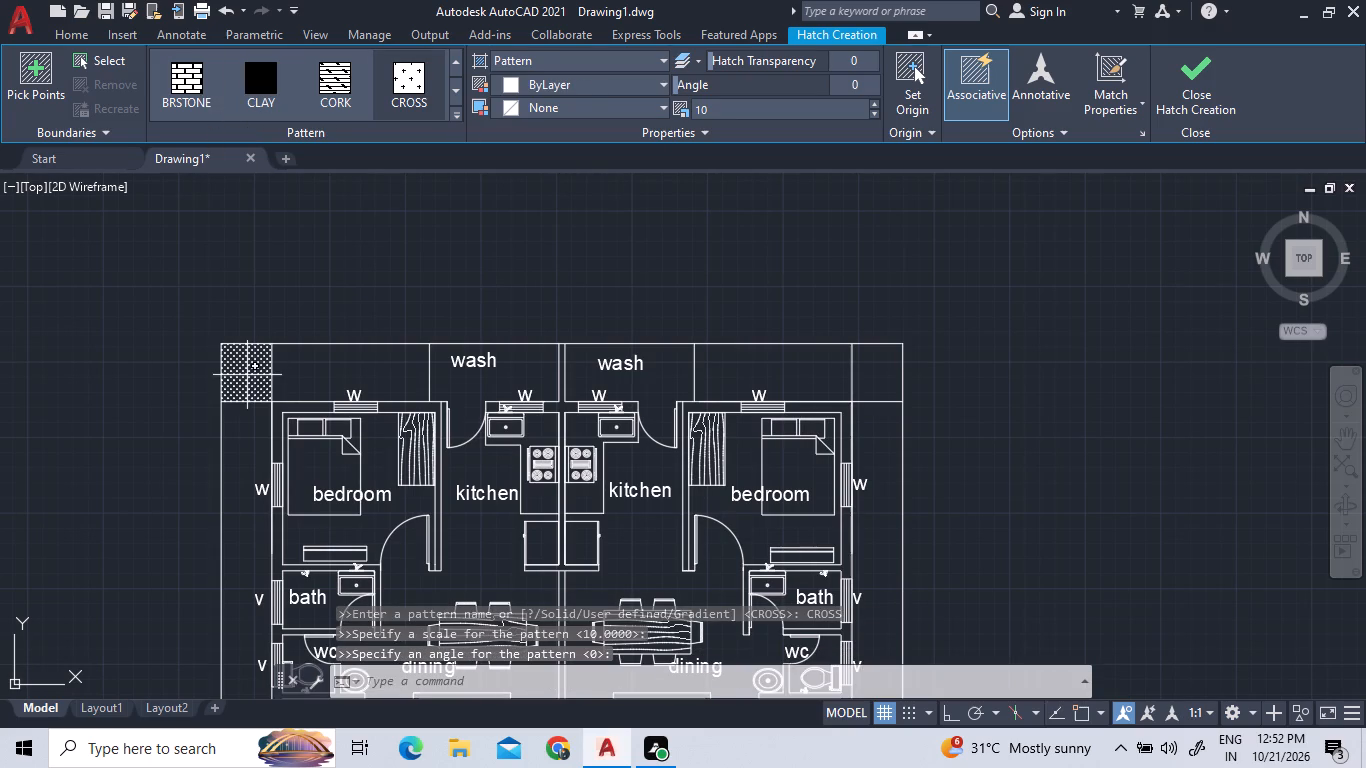
Hatch both side margins, both upper corners and the margins above the two upper bedrooms, between the outer walls and plot boundary.
left_click(247, 375)
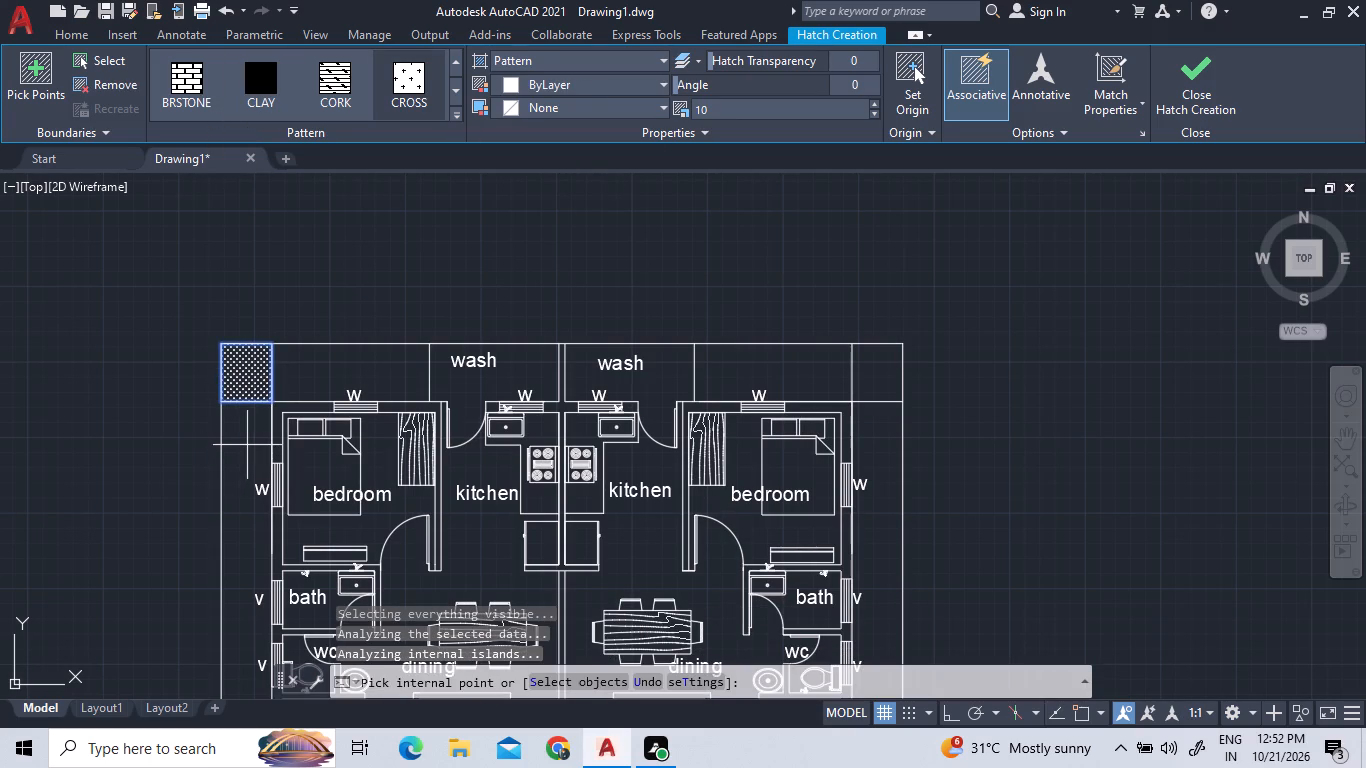
left_click(247, 445)
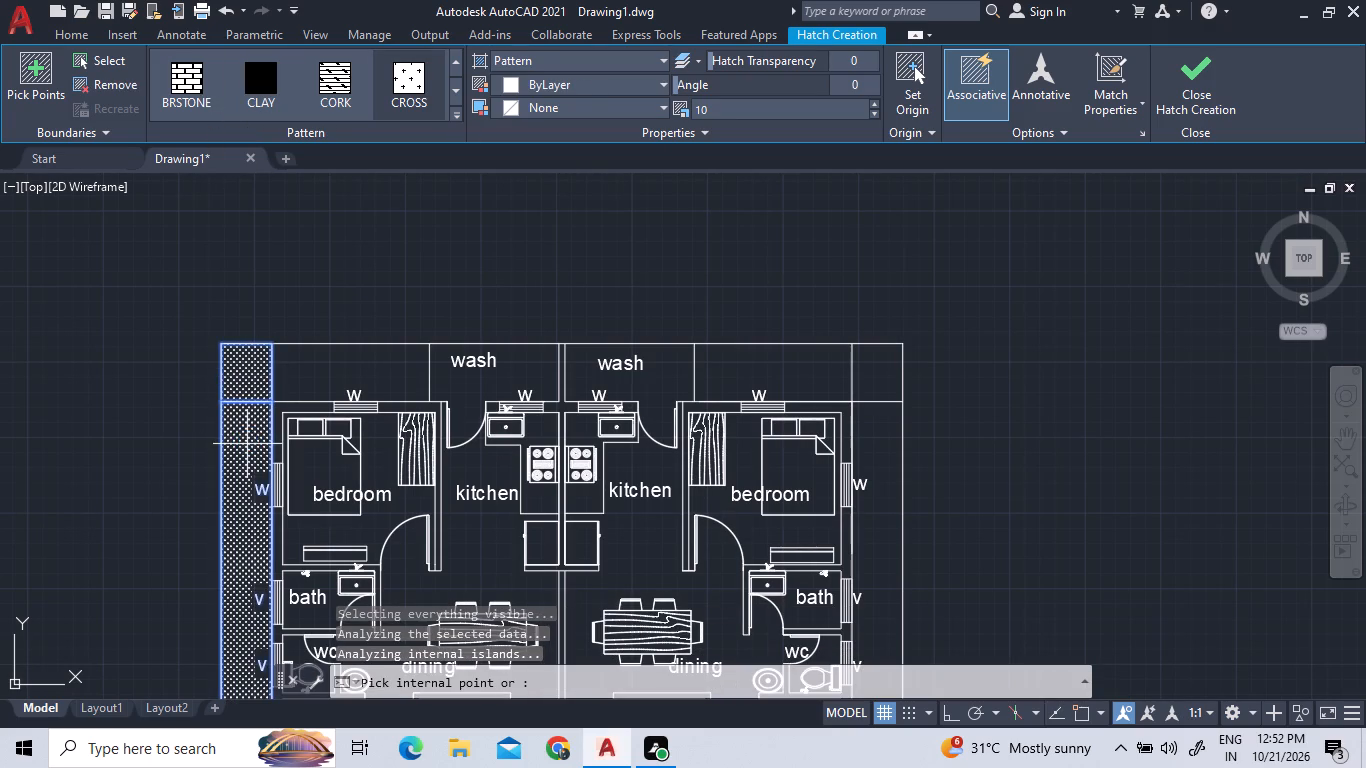
left_click(317, 363)
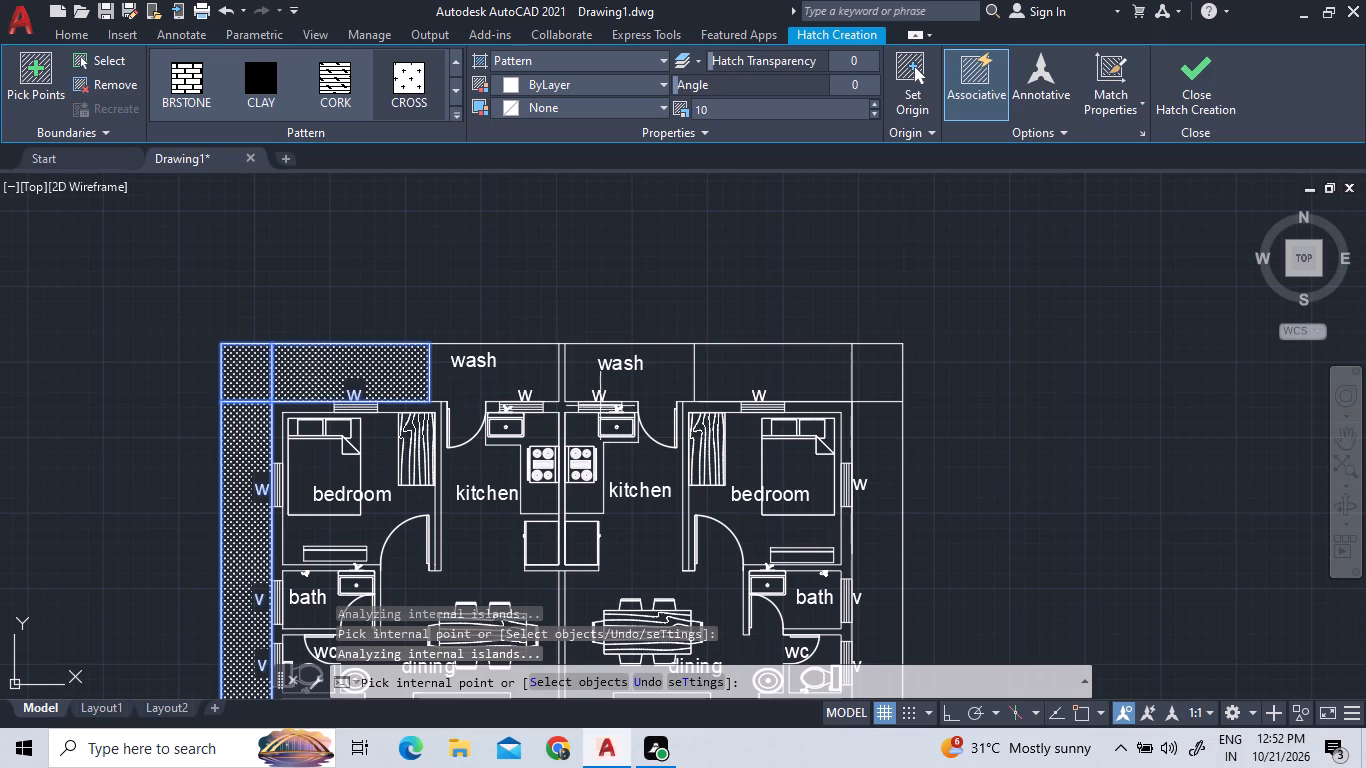
left_click(784, 381)
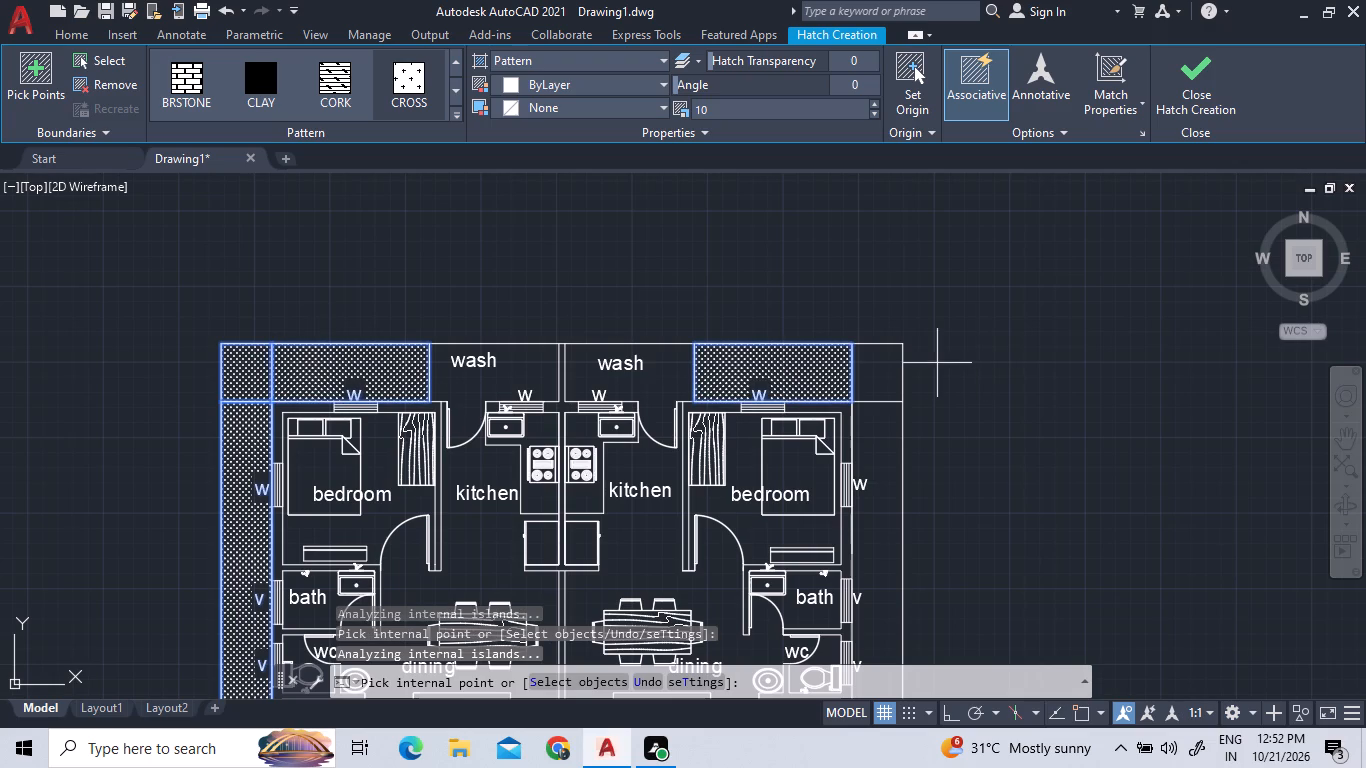
left_click(883, 373)
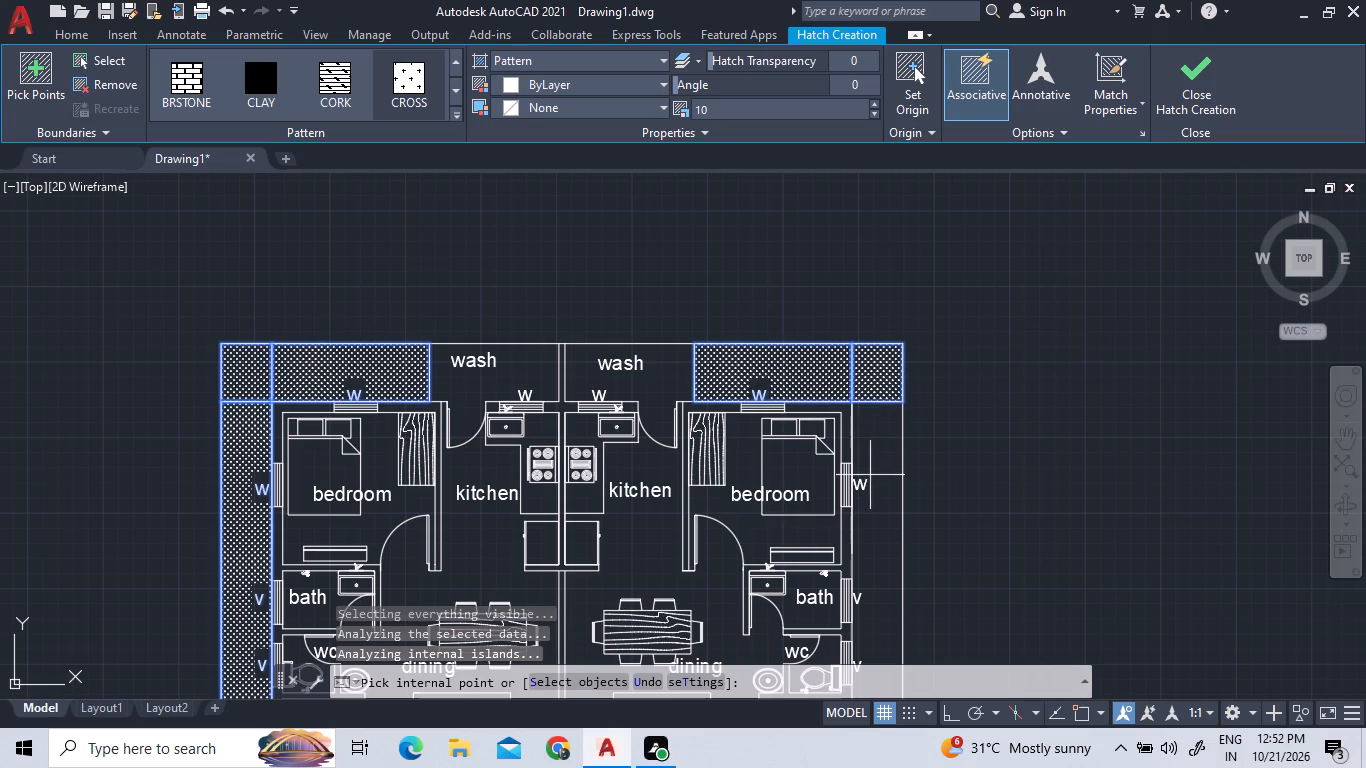
left_click(870, 475)
scroll(875, 452, "down", 4)
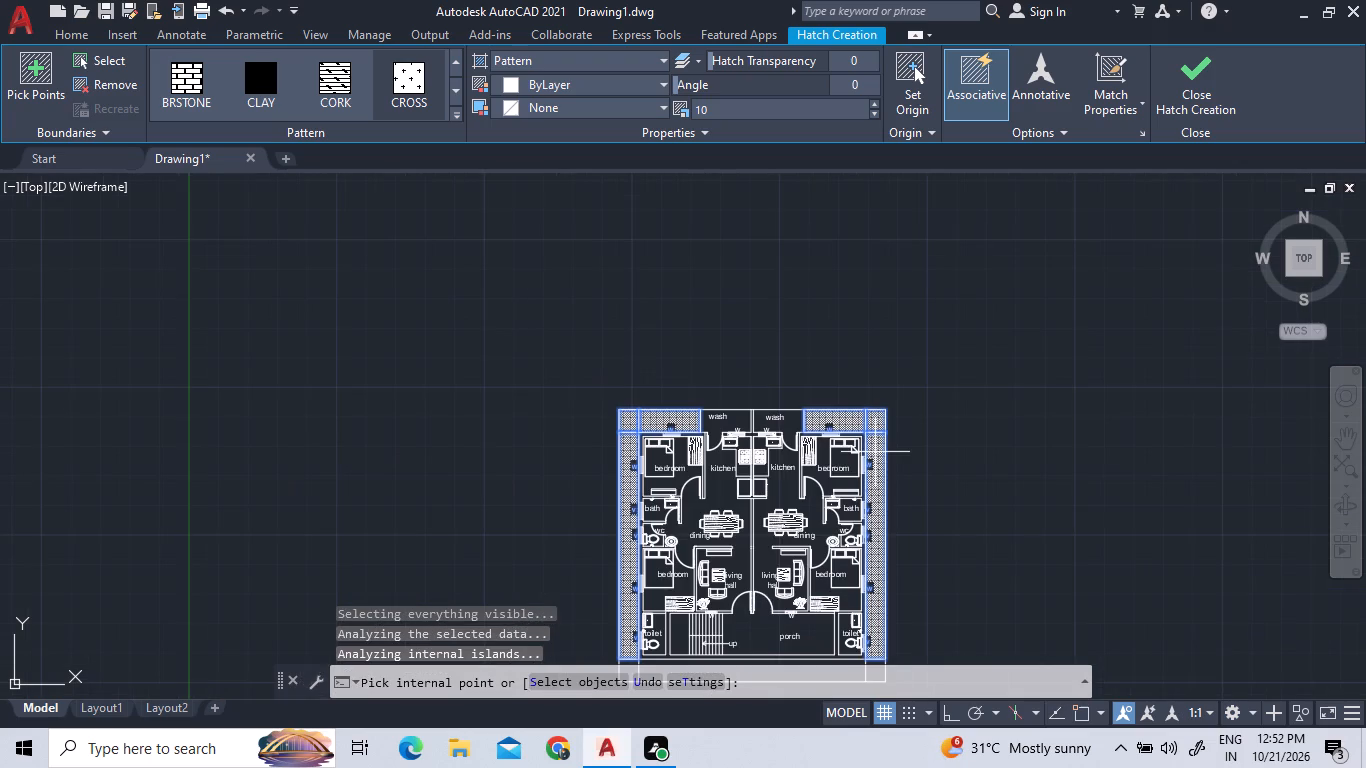
scroll(876, 452, "down", 2)
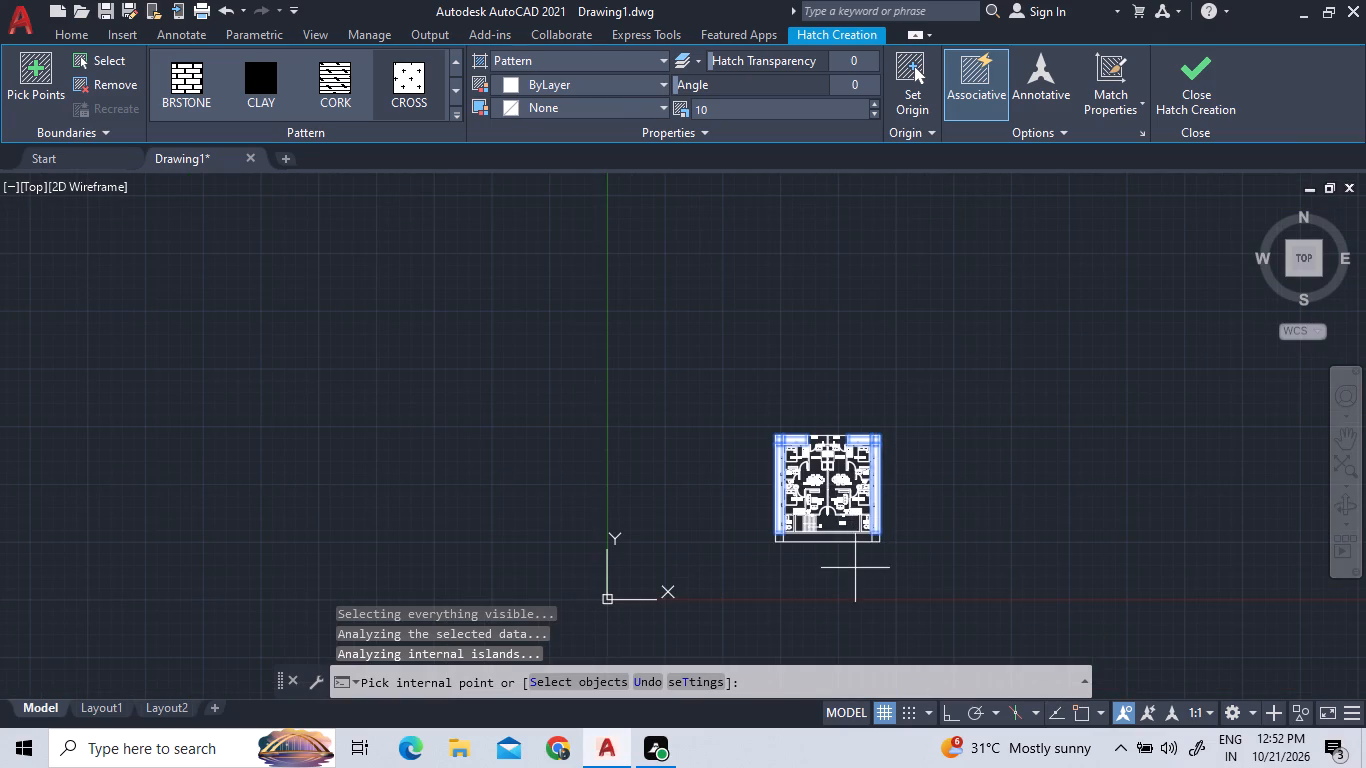
scroll(856, 567, "up", 3)
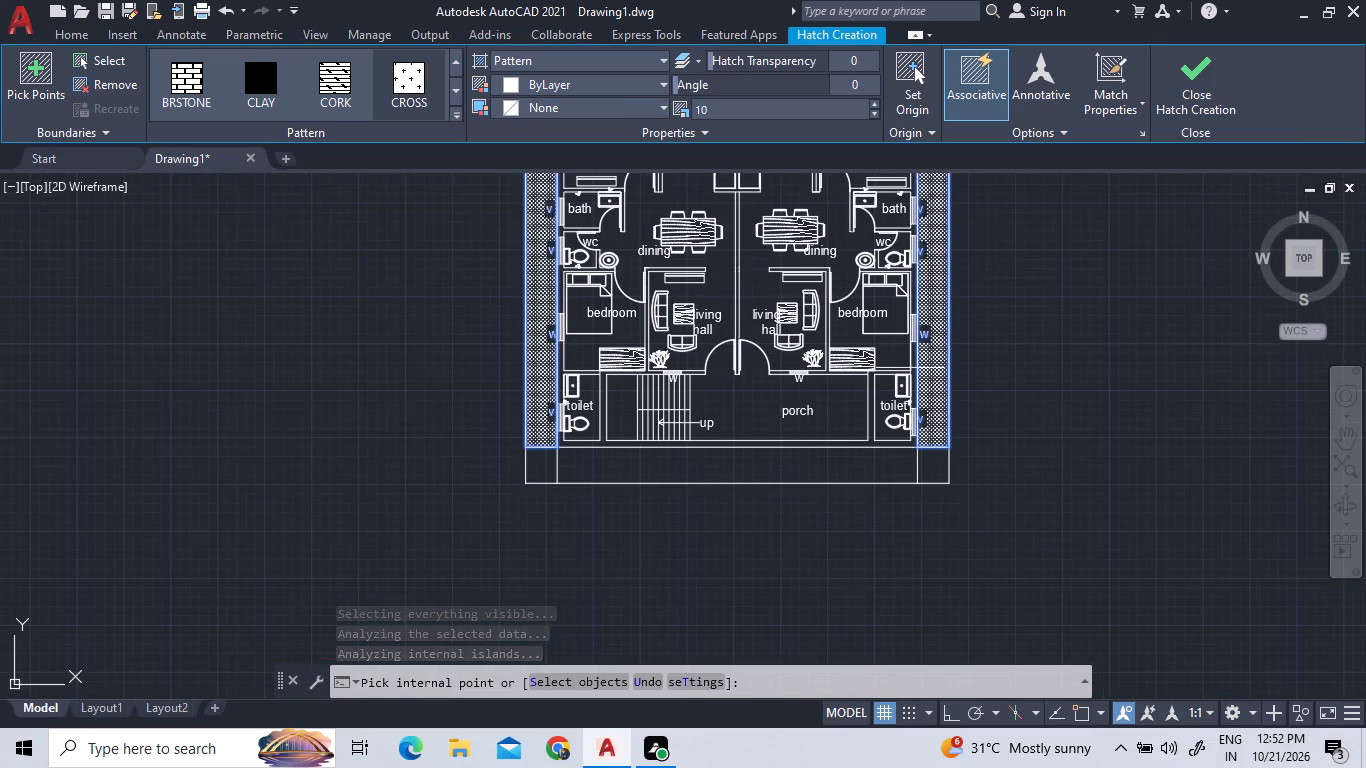
scroll(893, 398, "down", 2)
scroll(847, 256, "up", 4)
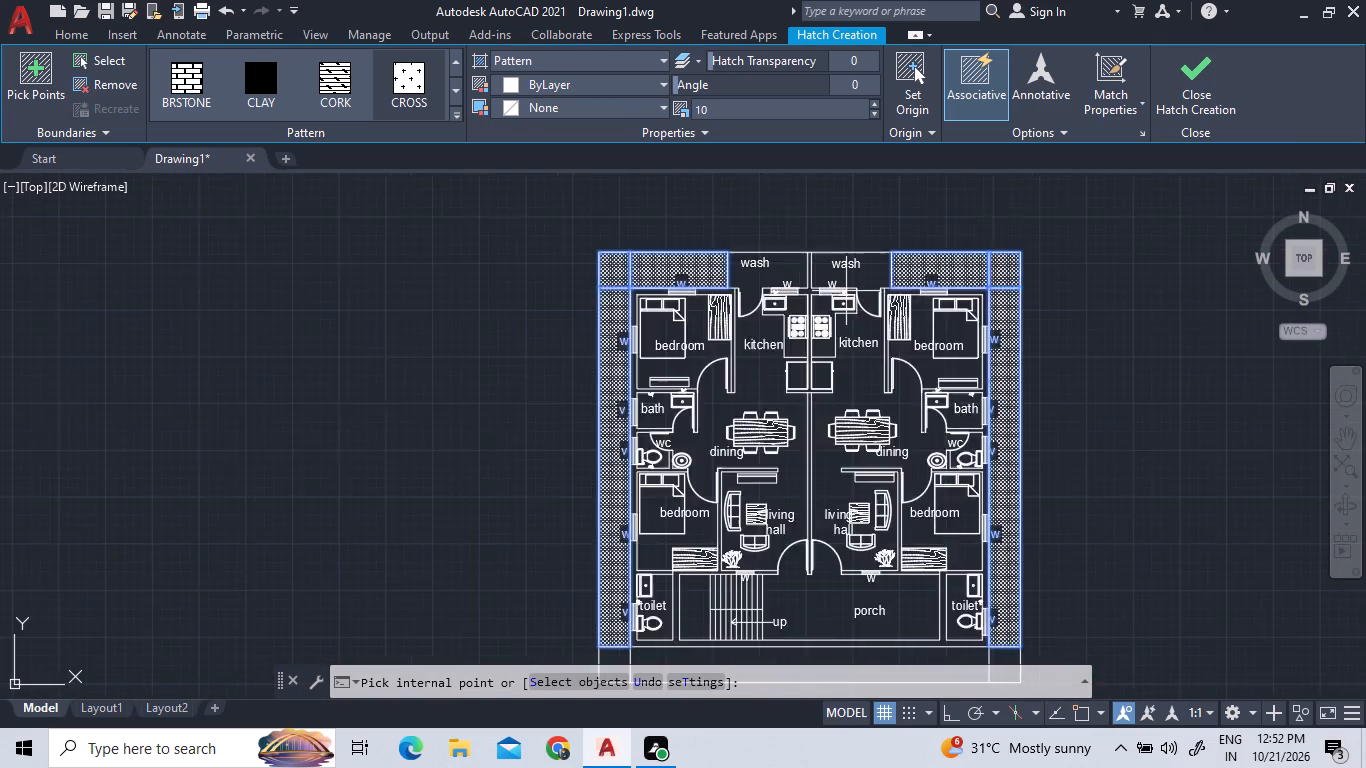
scroll(846, 291, "up", 1)
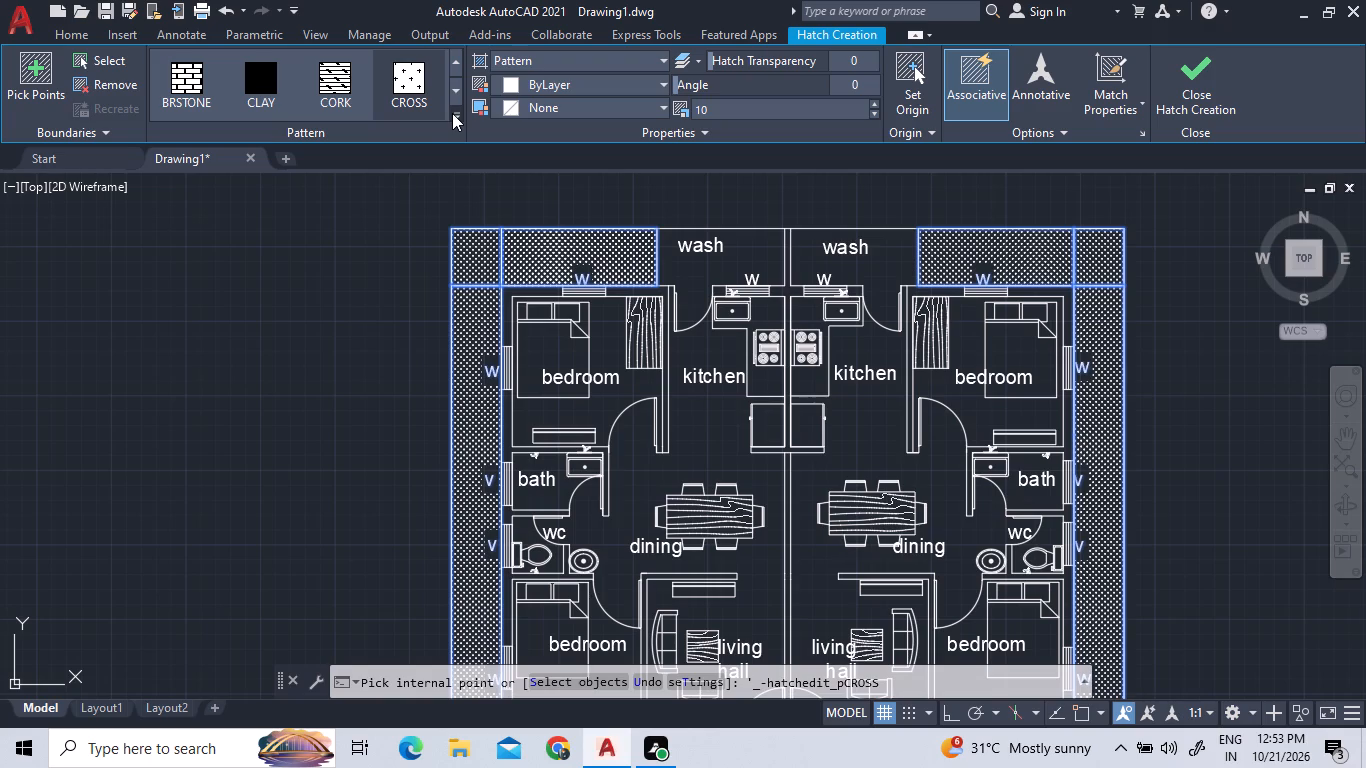
left_click(452, 113)
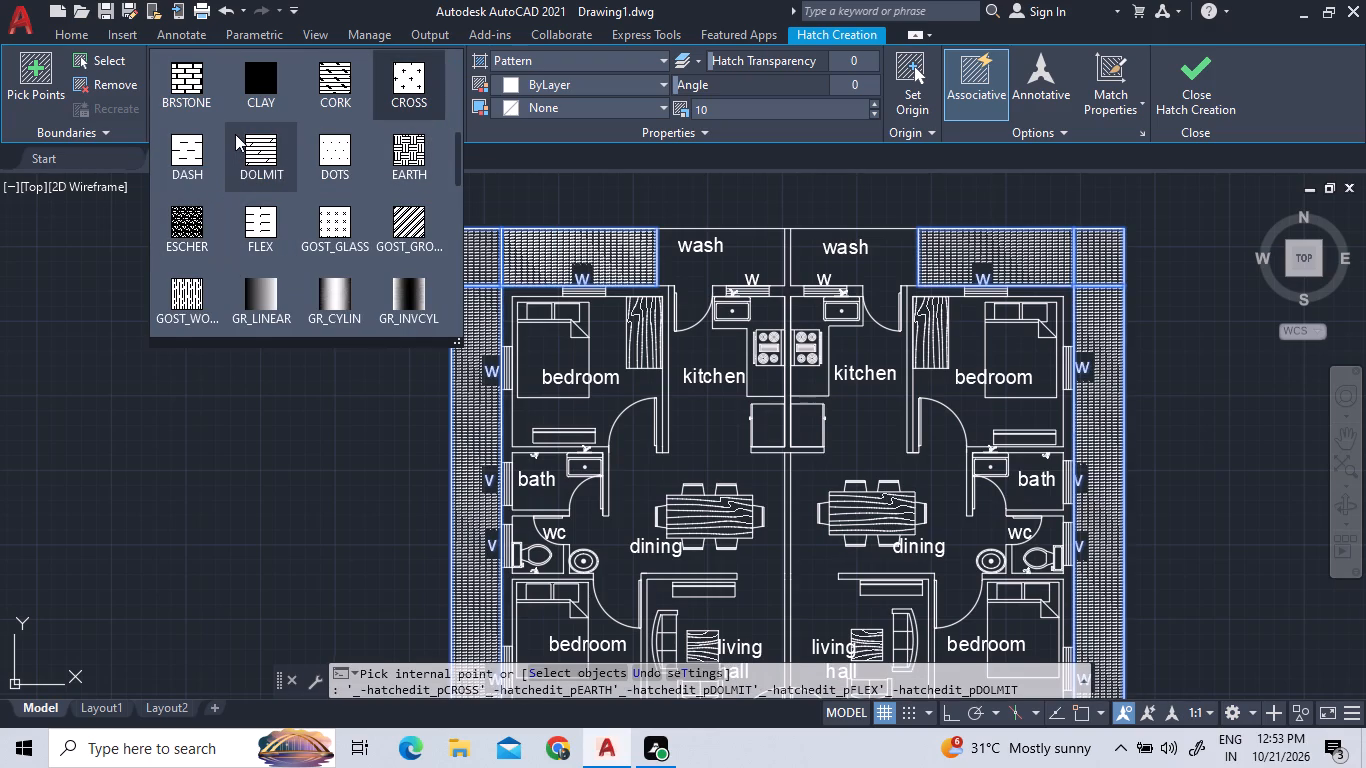
left_click(713, 180)
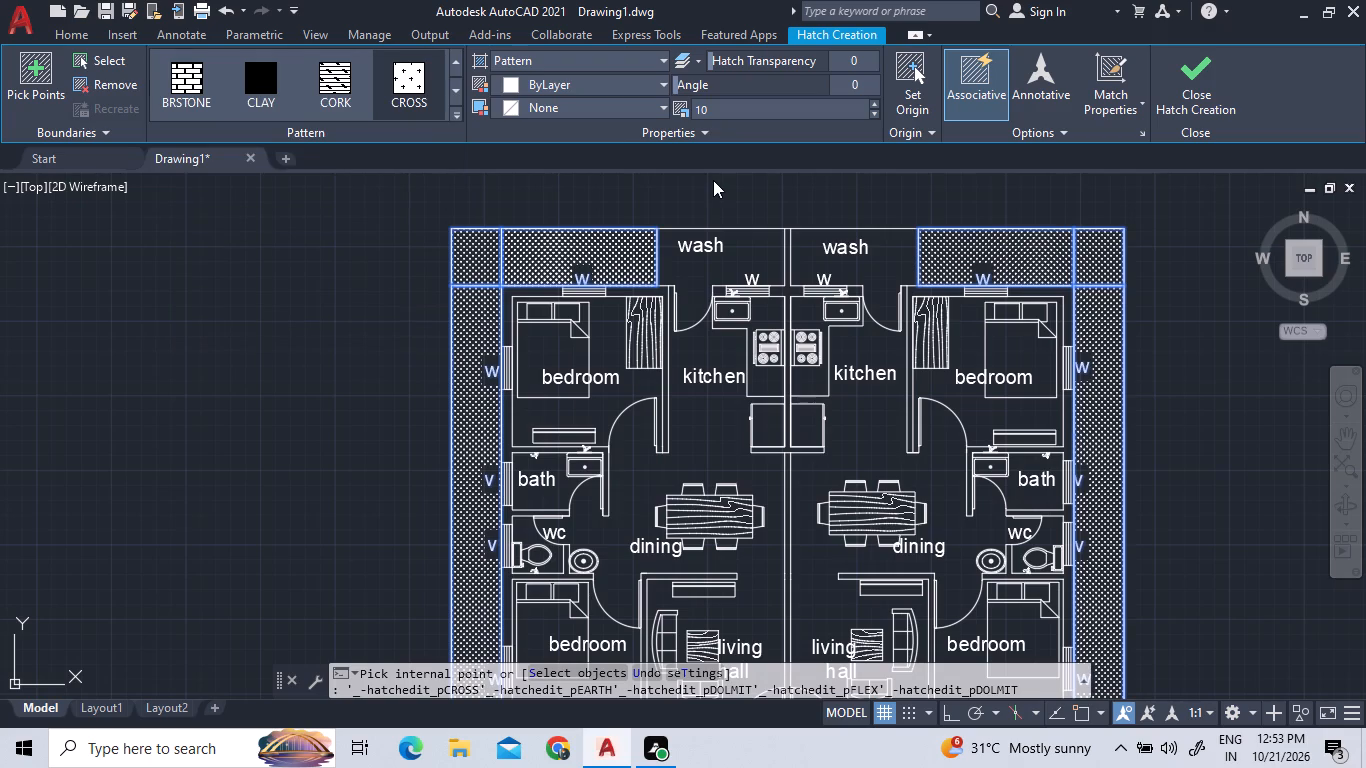
left_click(1197, 89)
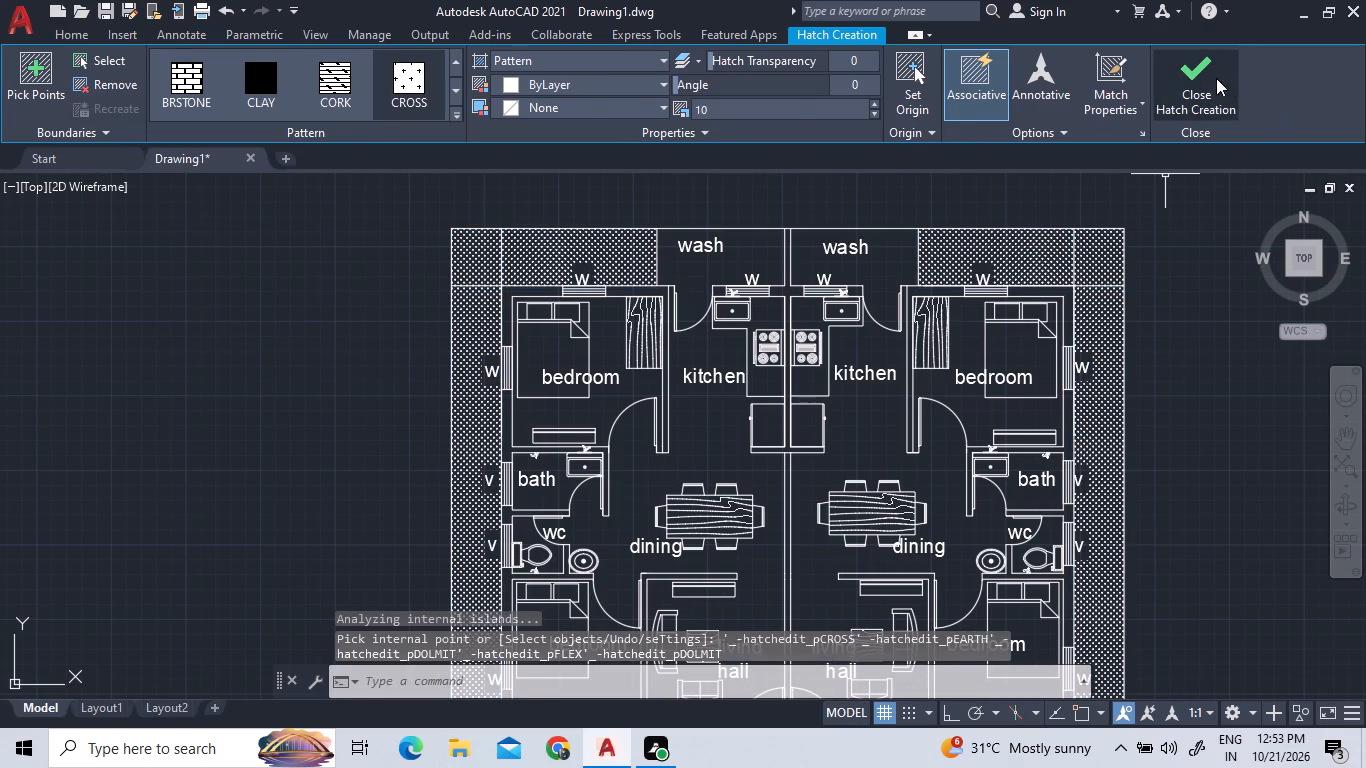
Hatch the bottom margin below the stairs and porch with the AR-HBONE pattern at a scale of 5.
scroll(989, 169, "down", 2)
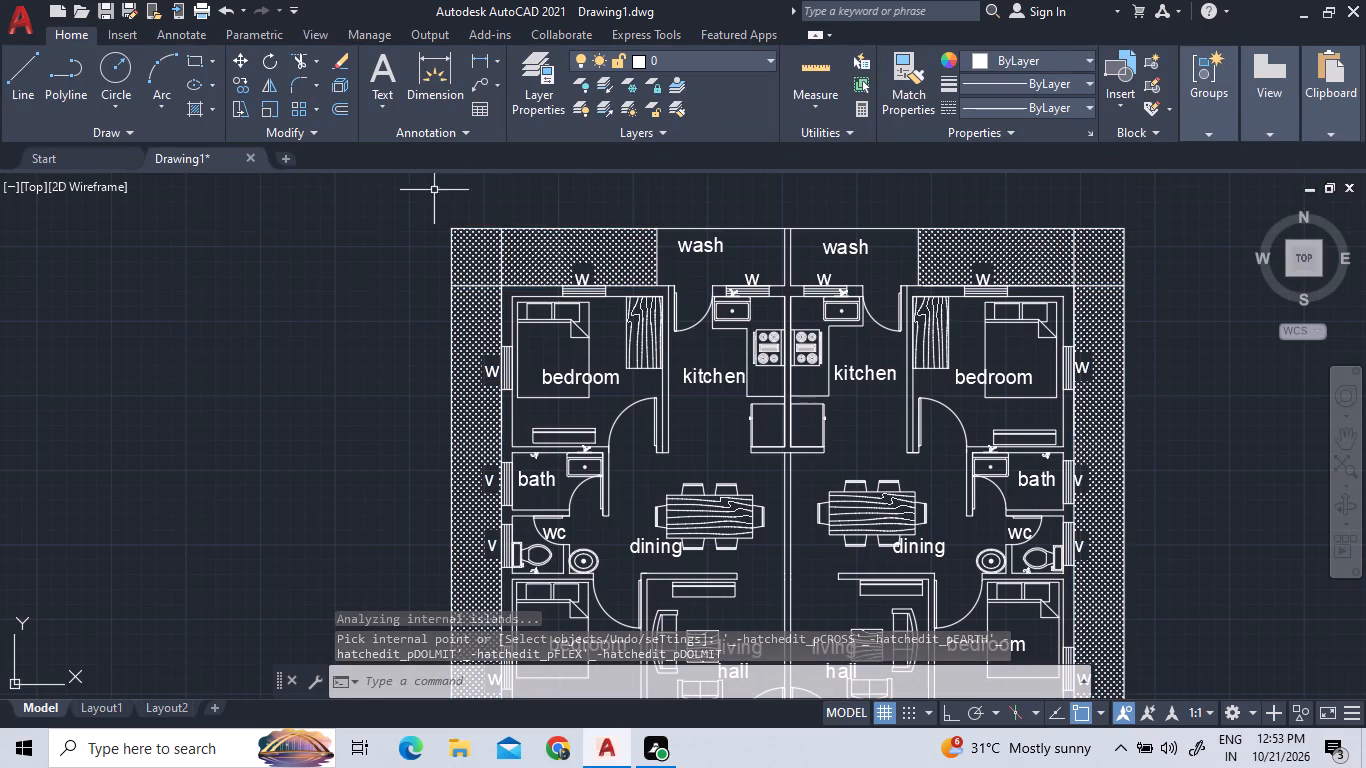
left_click(198, 103)
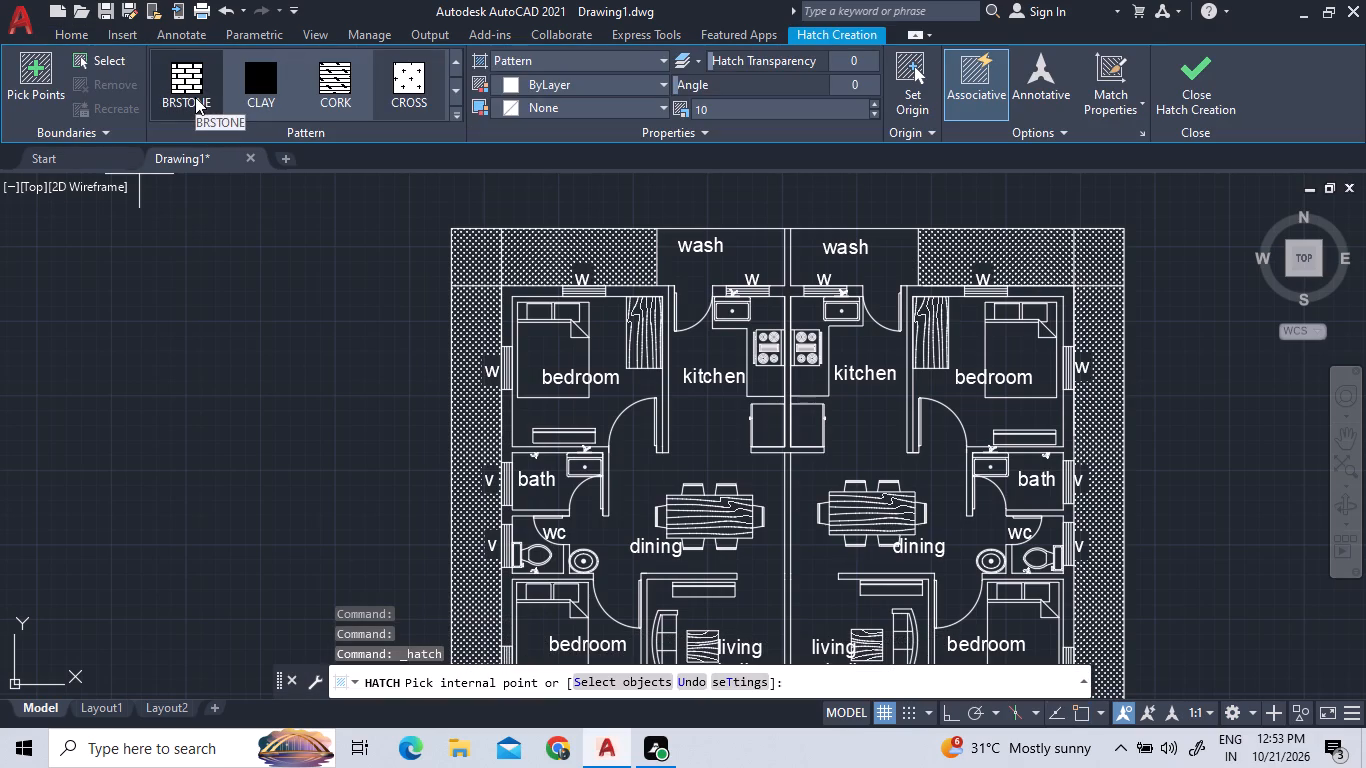
left_click(458, 113)
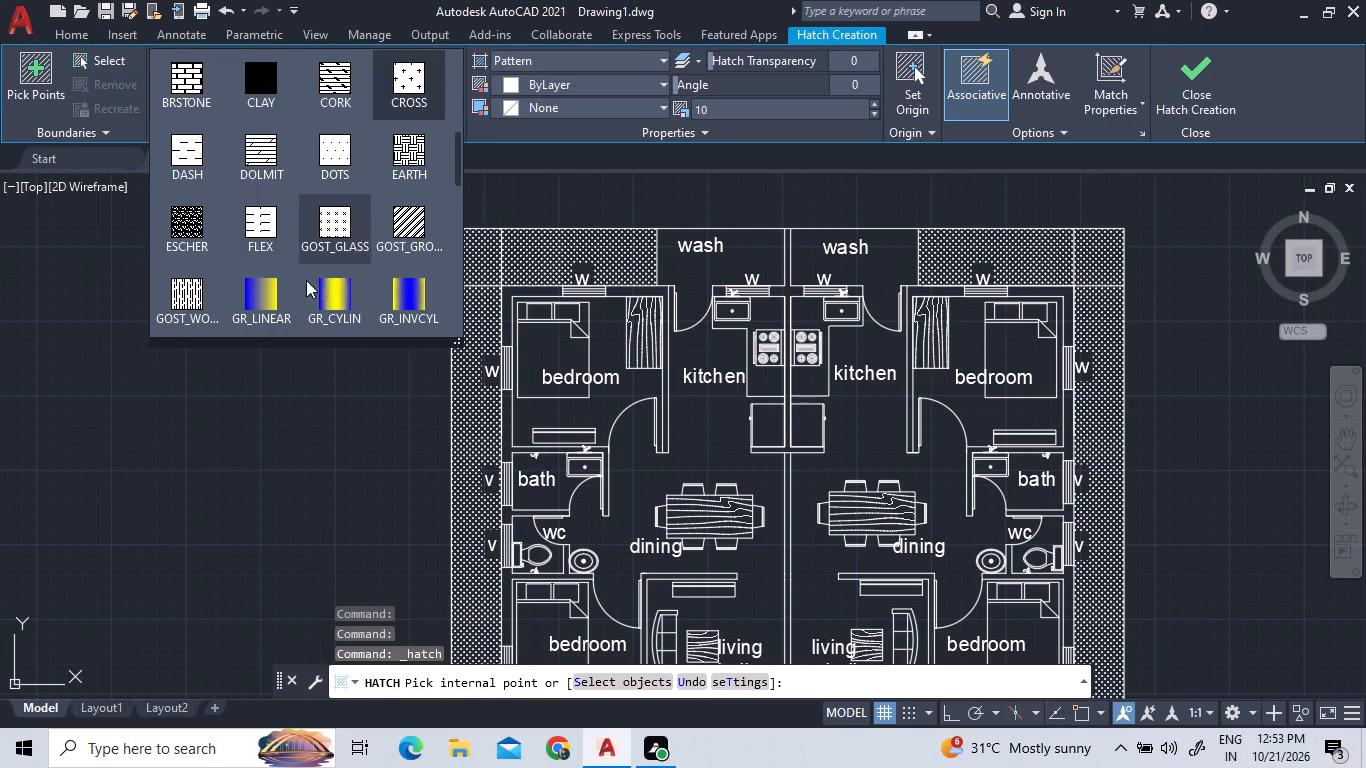
scroll(302, 258, "down", 5)
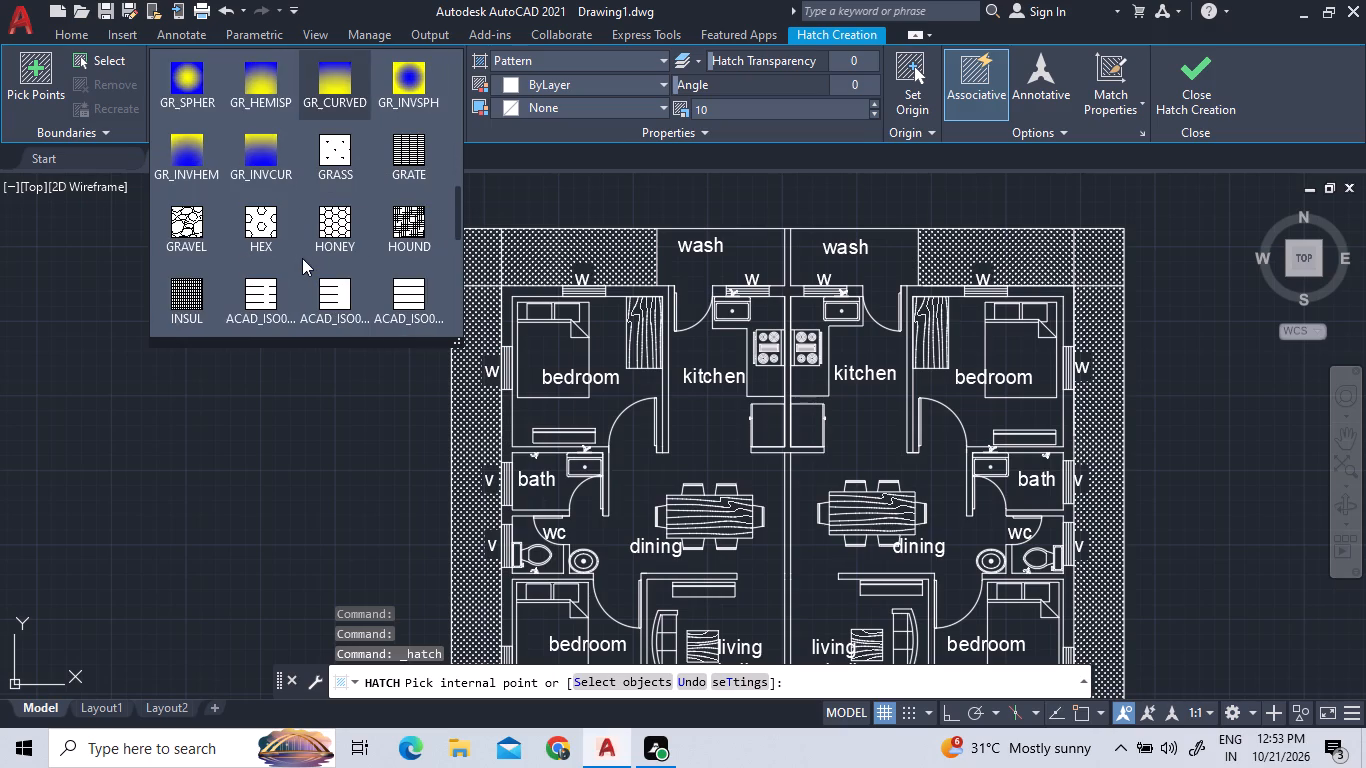
scroll(302, 258, "down", 7)
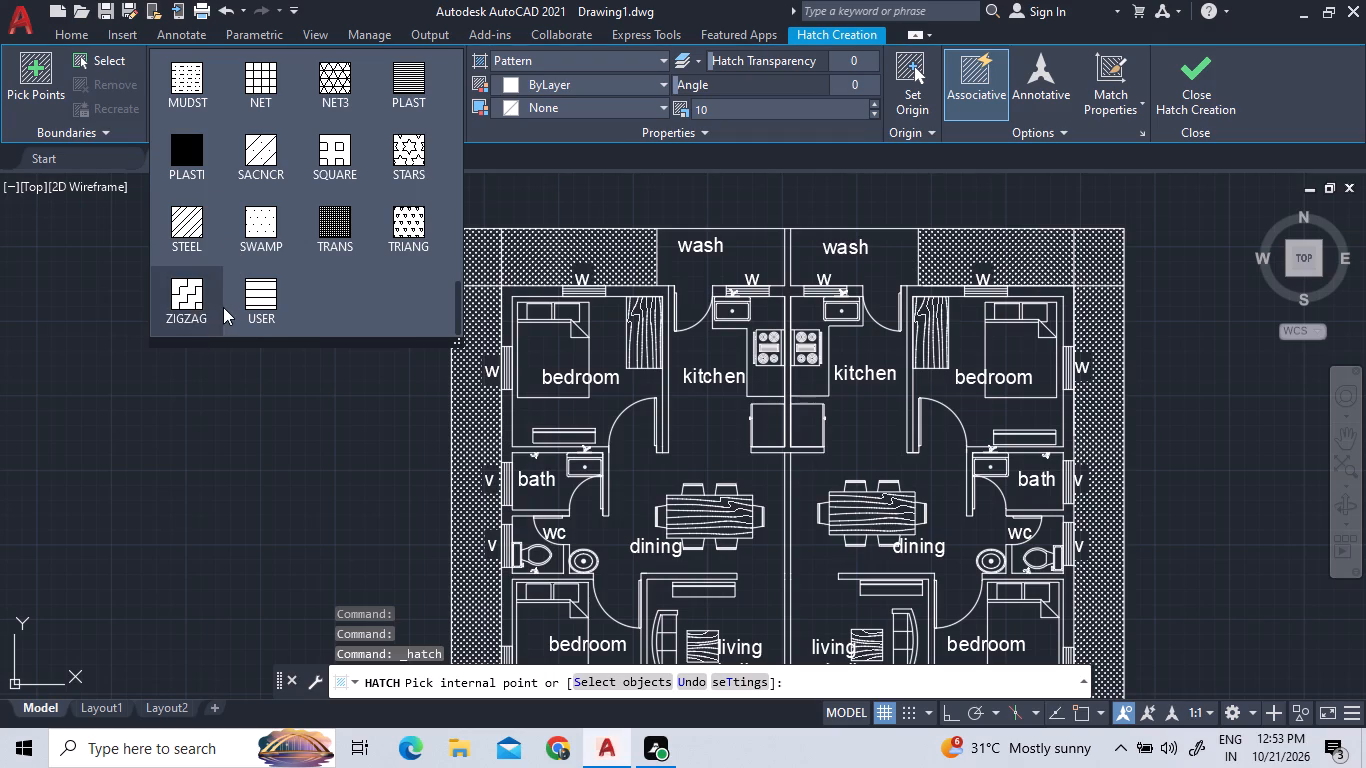
scroll(223, 307, "up", 4)
scroll(224, 306, "down", 2)
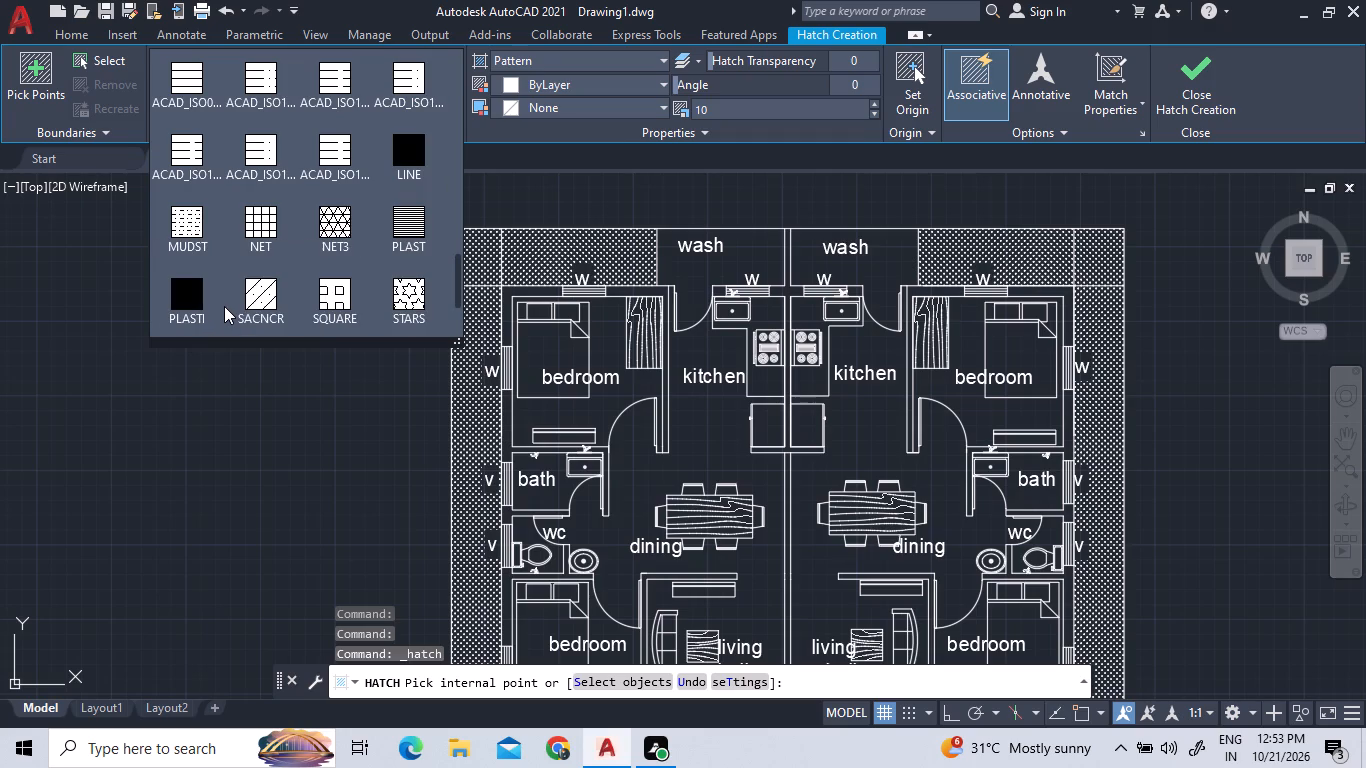
scroll(224, 306, "up", 5)
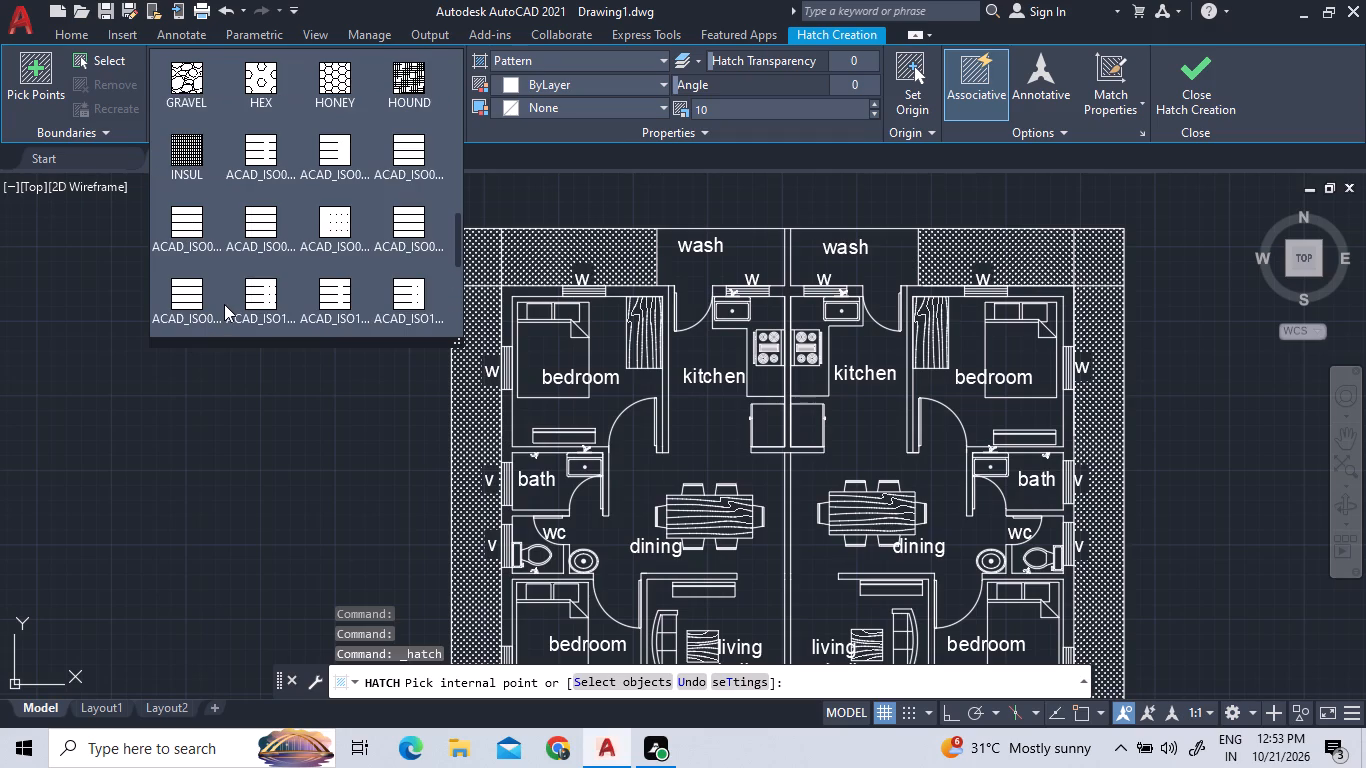
scroll(267, 285, "up", 7)
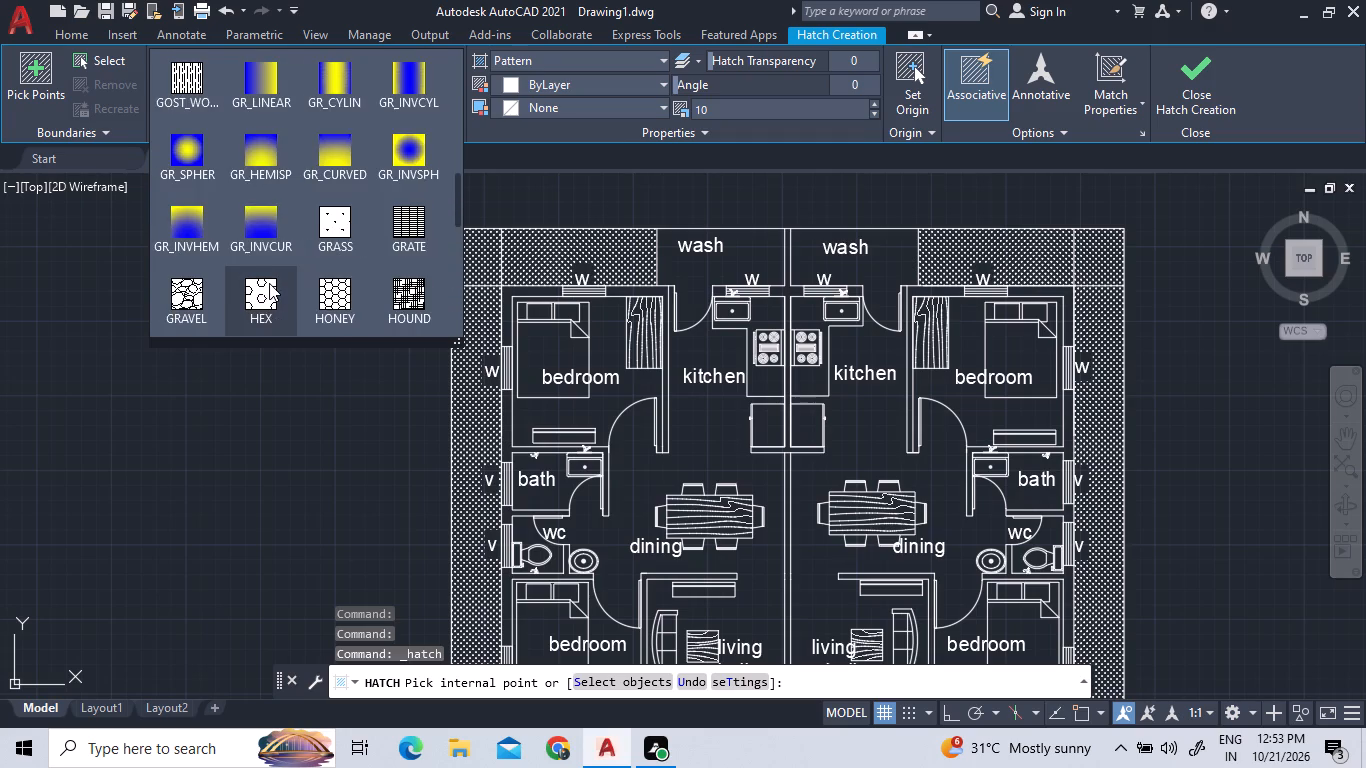
scroll(269, 283, "up", 6)
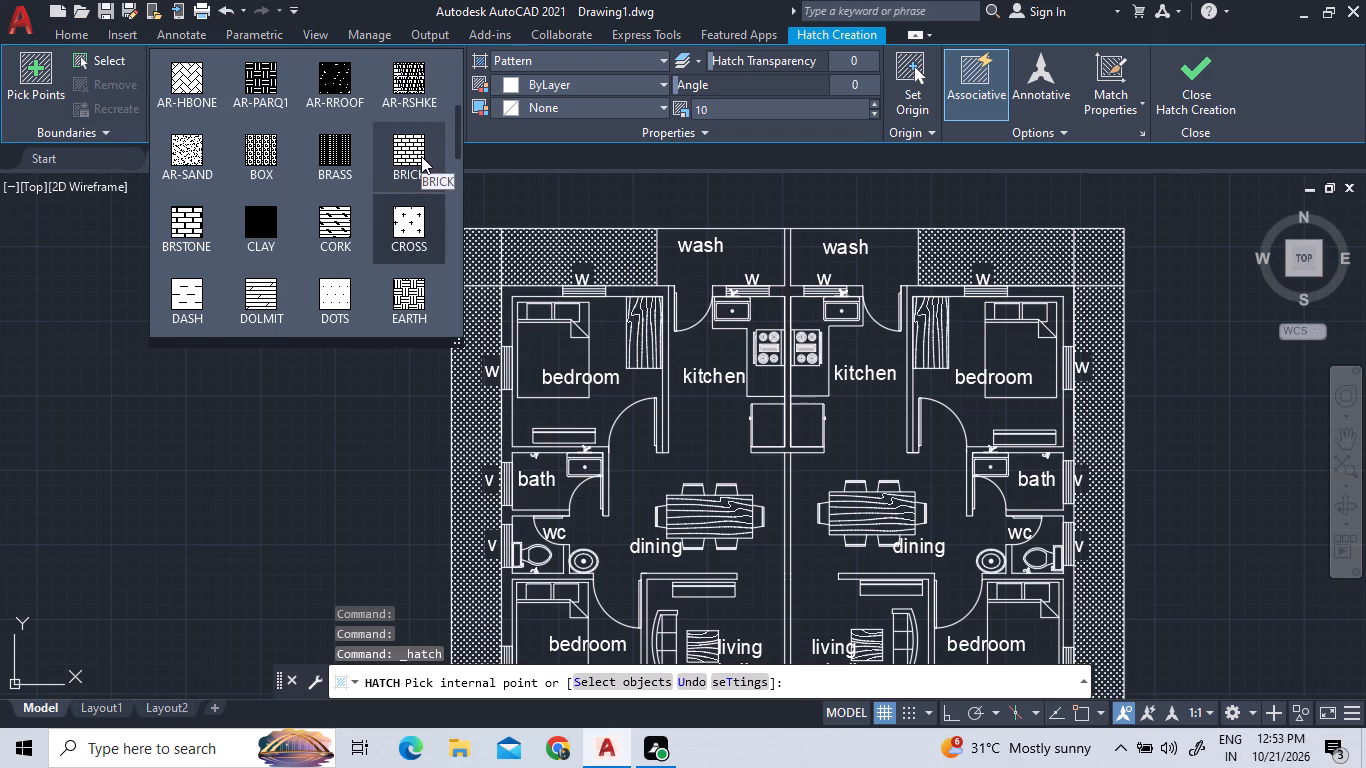
left_click(176, 71)
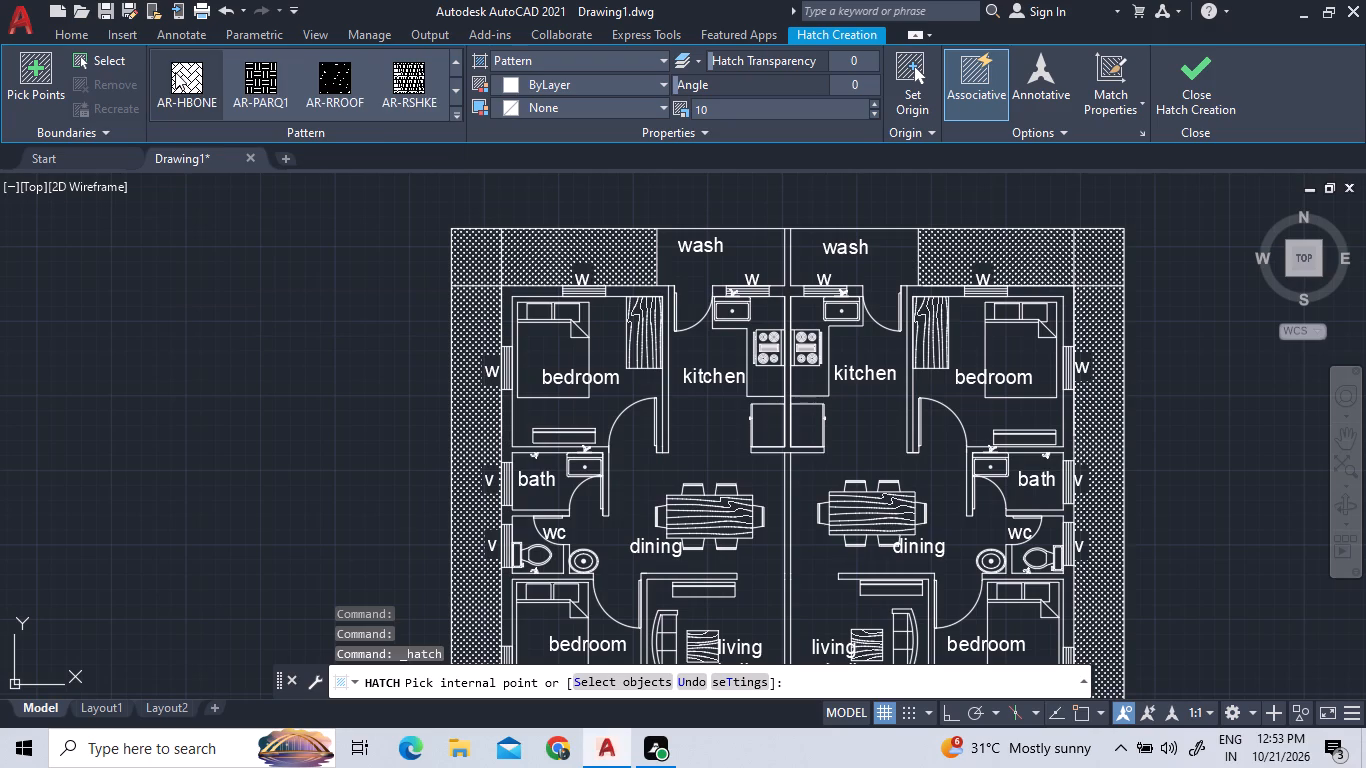
double_click(176, 80)
left_click(708, 106)
key("5")
key("Return")
scroll(708, 172, "down", 5)
scroll(686, 371, "up", 3)
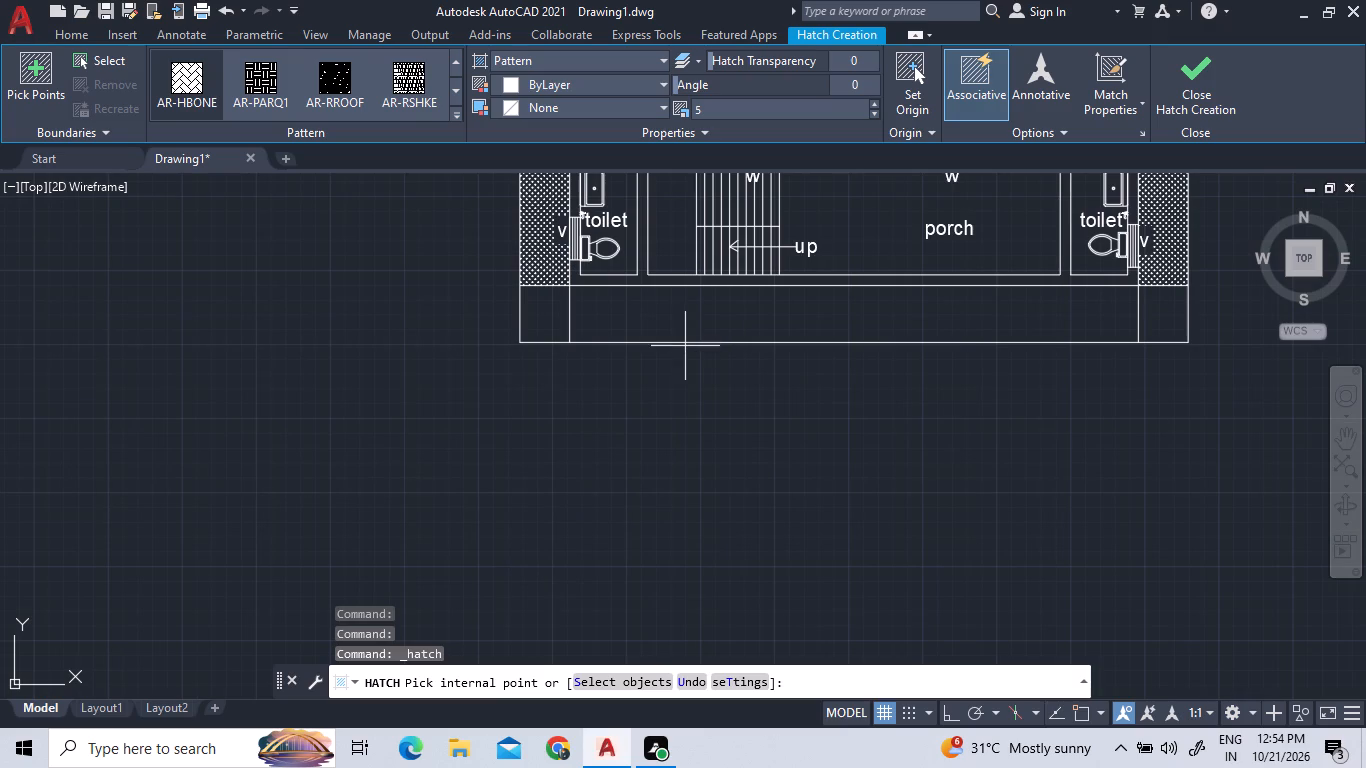
left_click(670, 319)
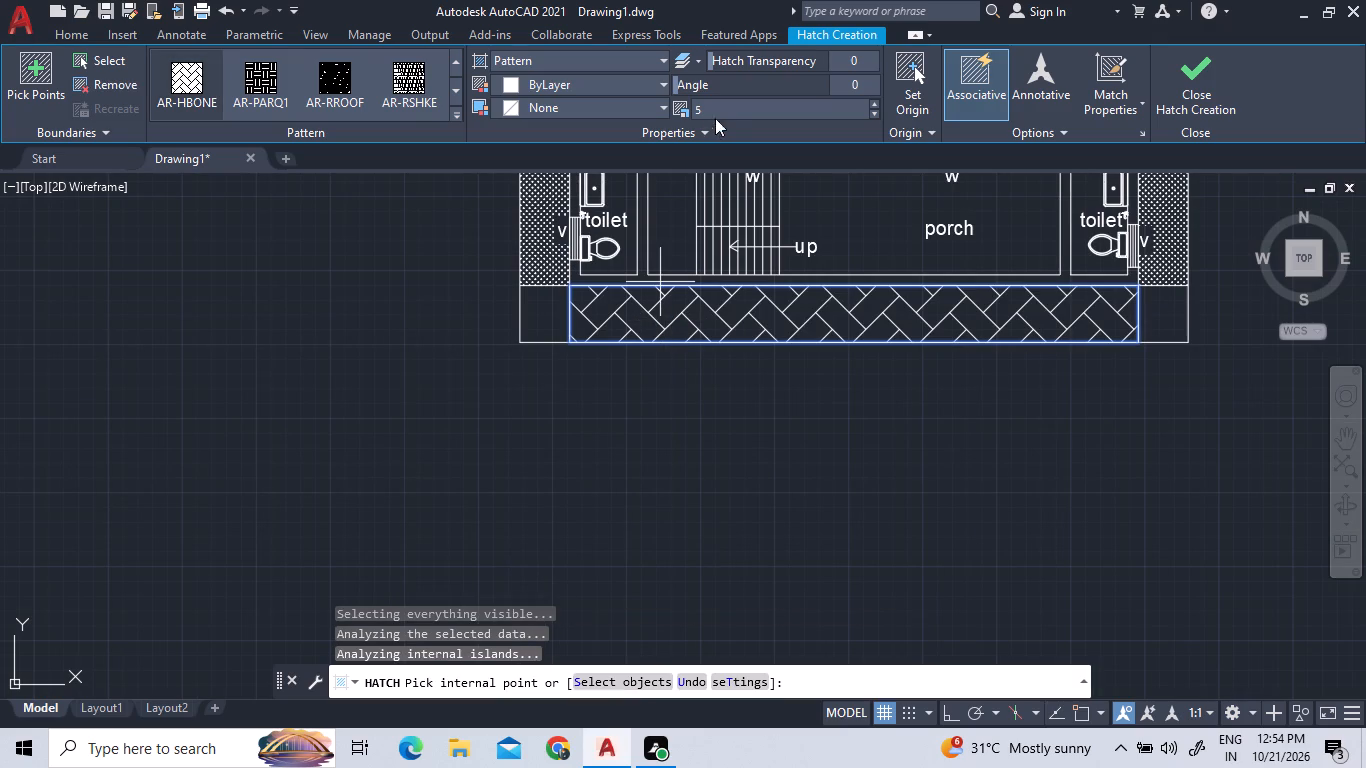
Try a scale of 1 on the bottom margin's herringbone hatch, and settle on a scale of 2.
left_click(719, 110)
key("1")
key("Return")
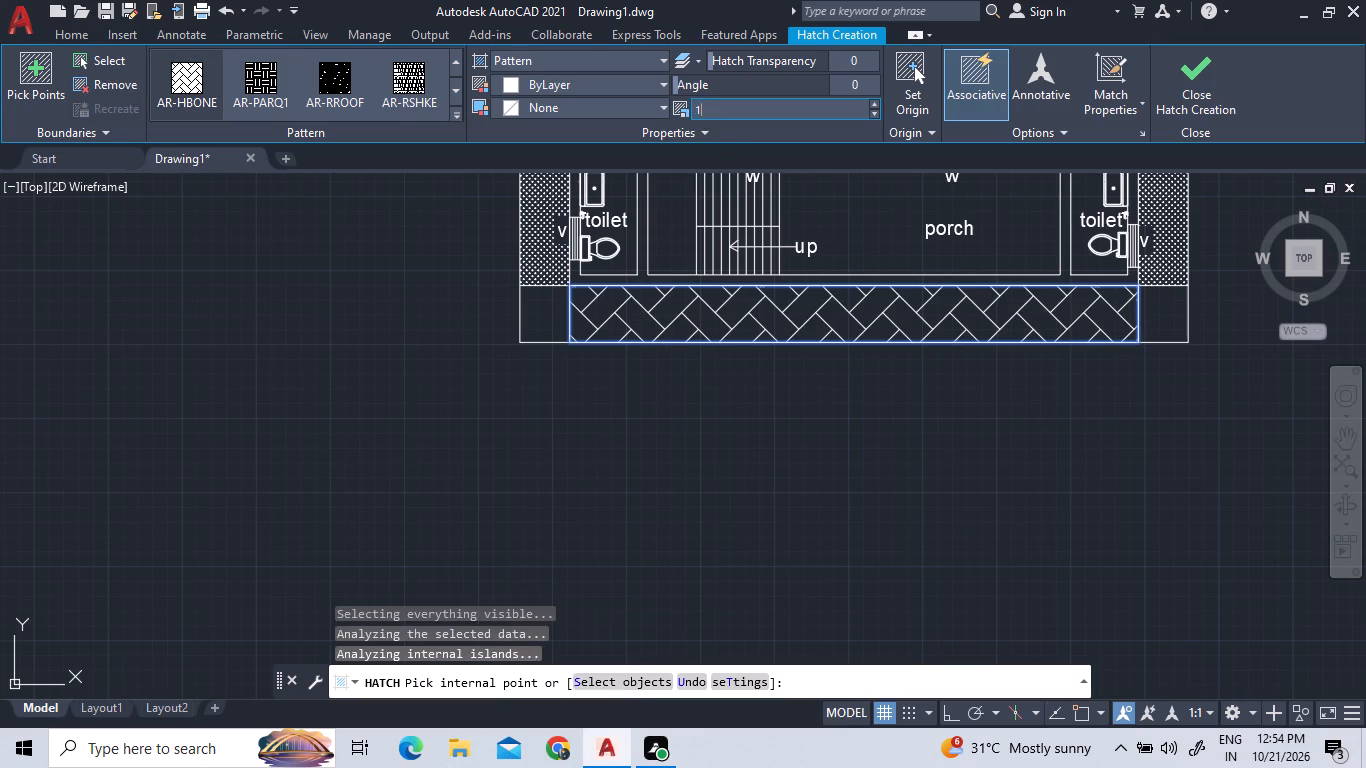
left_click(724, 111)
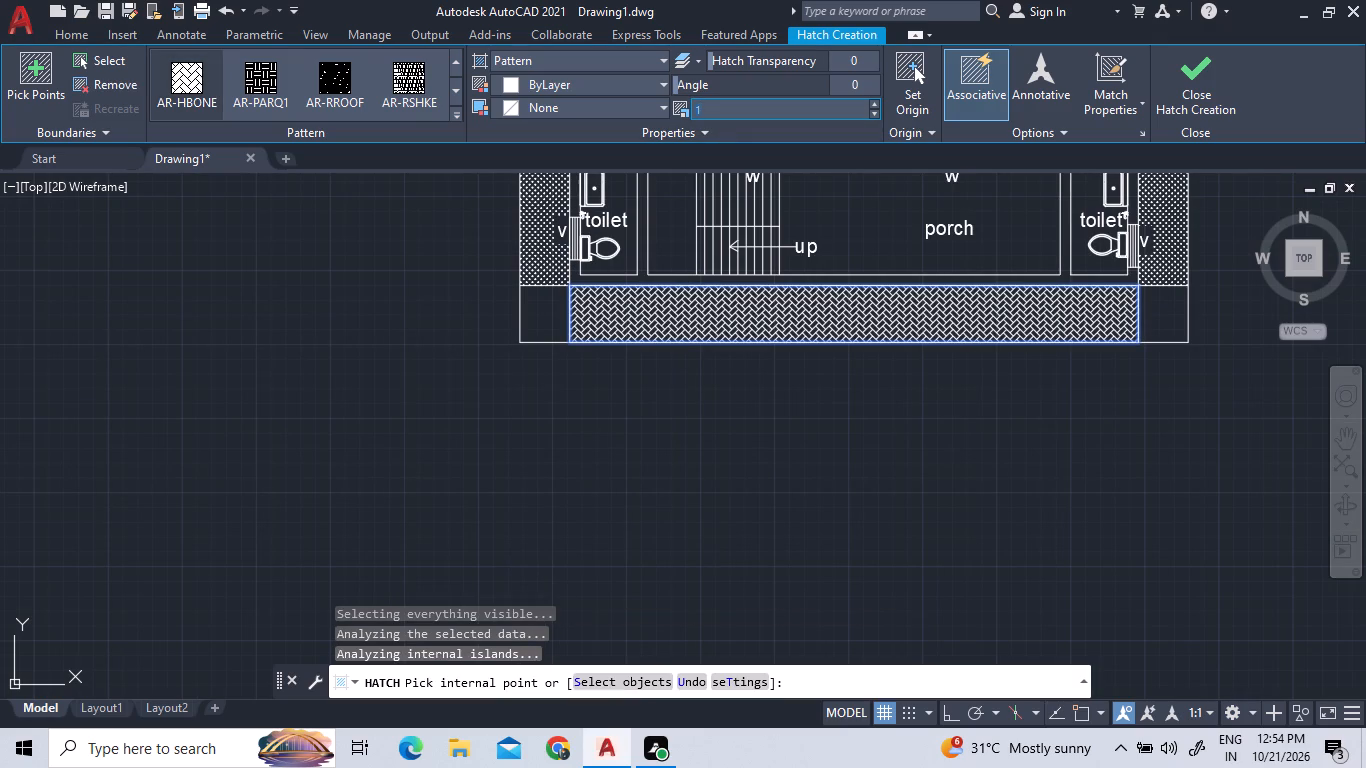
key("2")
key("Return")
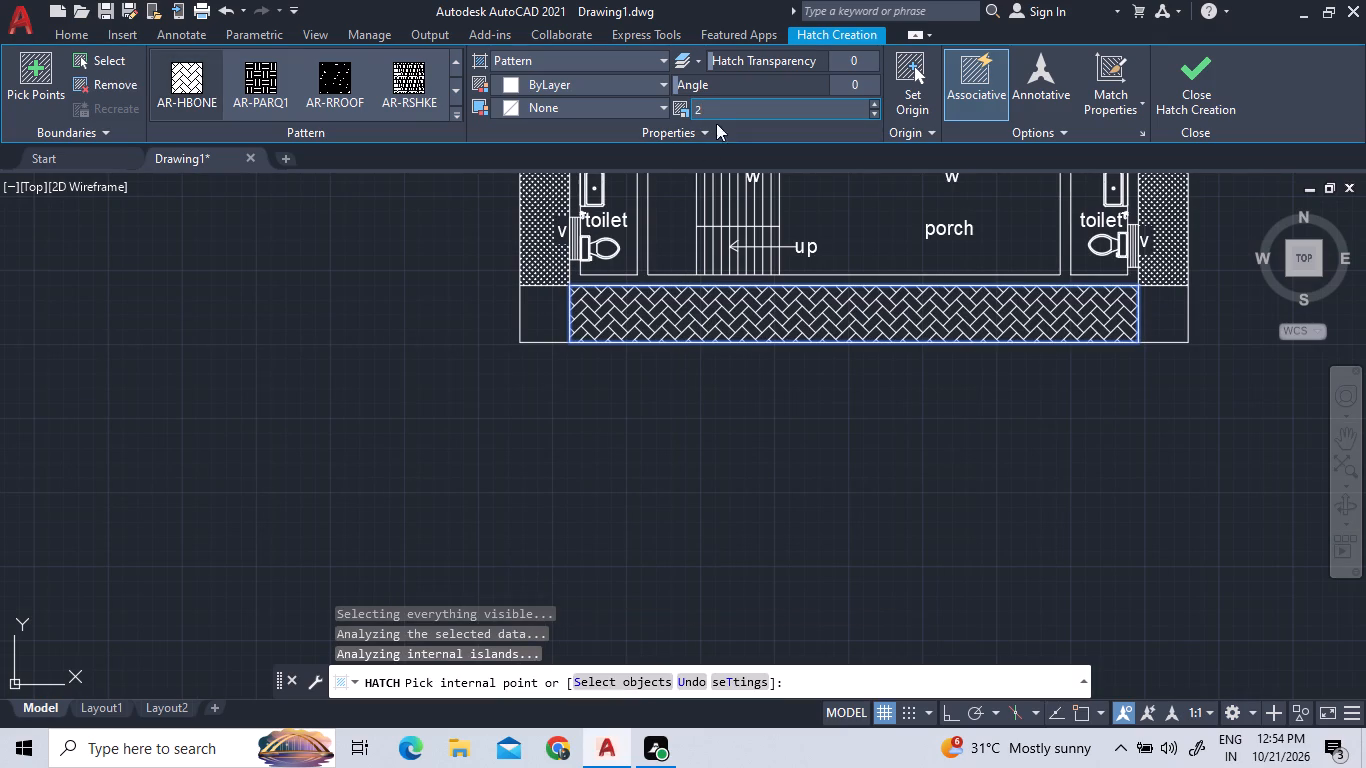
Add the plot's two bottom corner areas to the herringbone hatch and finish it.
left_click(539, 310)
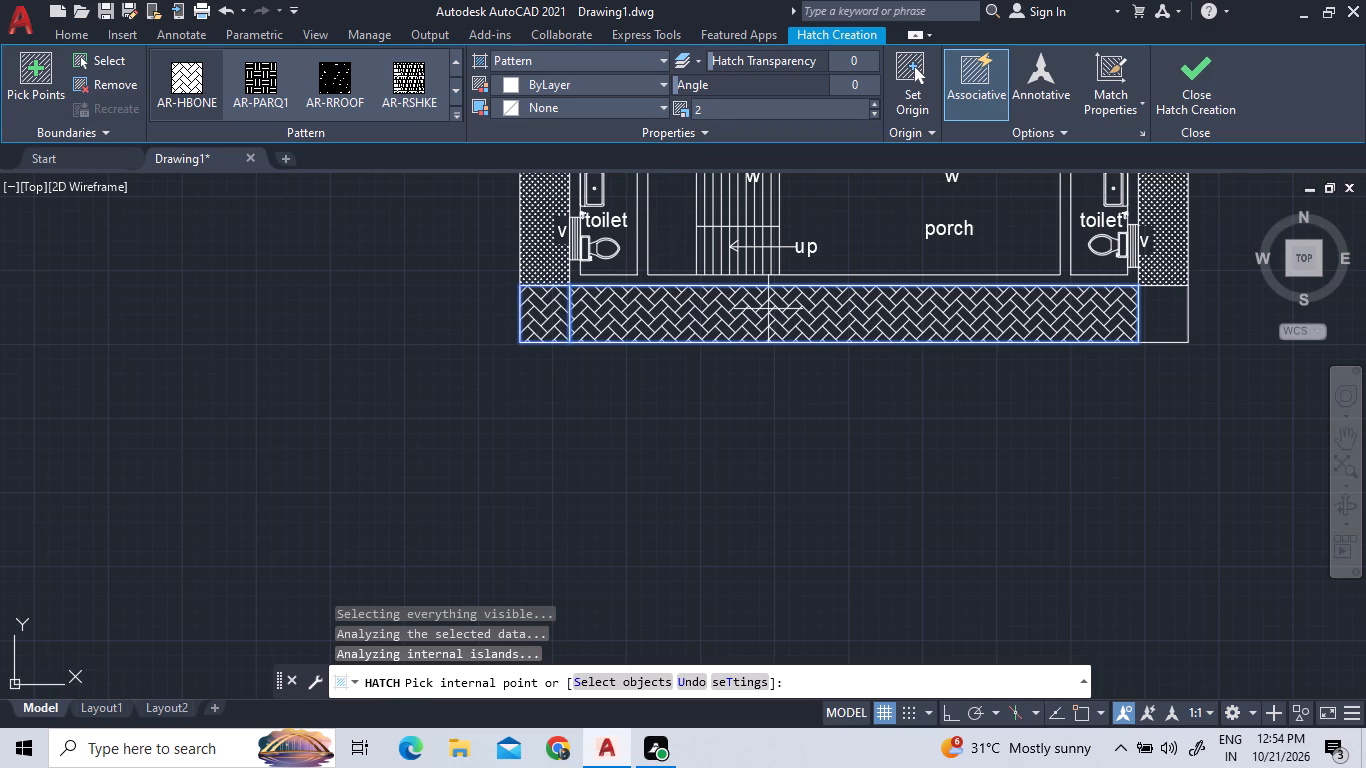
left_click(1162, 313)
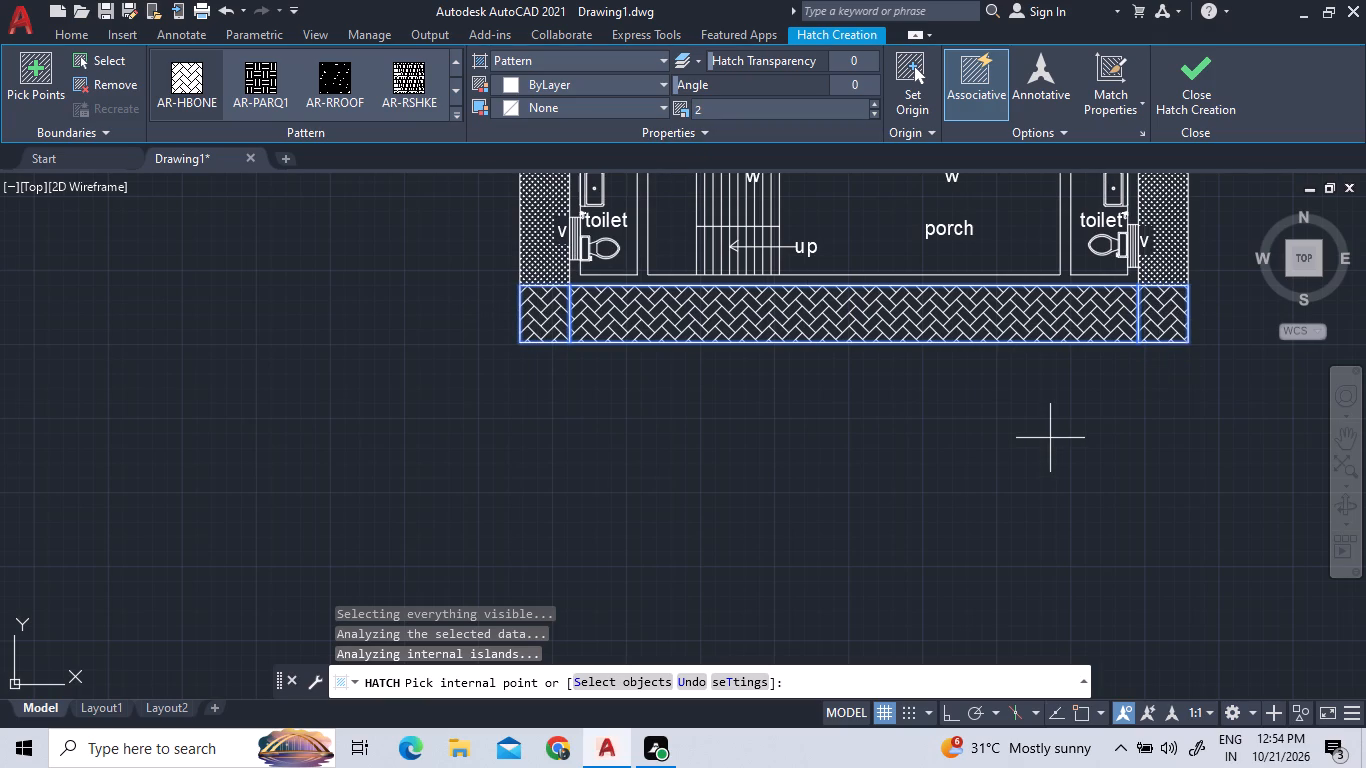
scroll(1050, 437, "up", 3)
scroll(1050, 436, "down", 3)
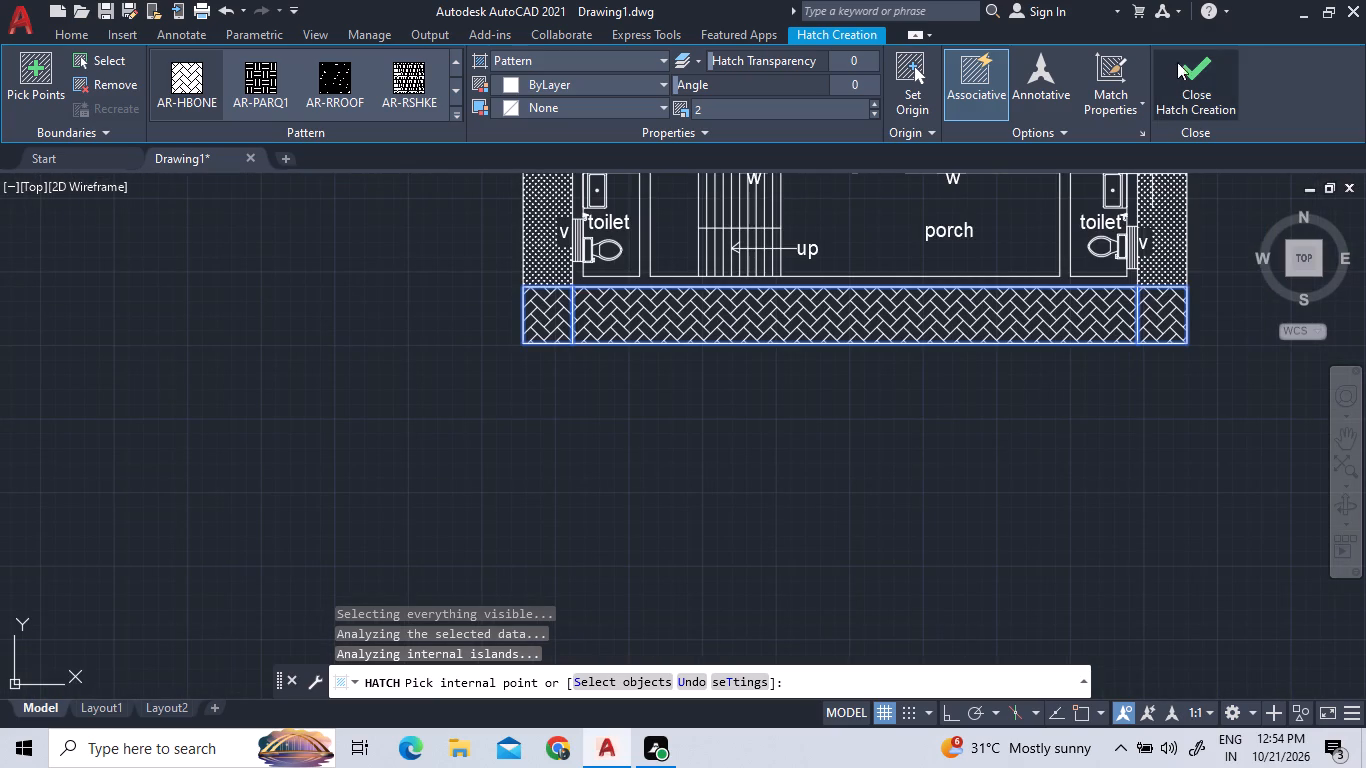
left_click(1201, 78)
Fill the left unit's connected kitchen, dining and living area, upper bedroom and wash with the blue-yellow GR_SPHER gradient.
scroll(1142, 374, "down", 2)
scroll(1022, 309, "down", 3)
scroll(1076, 237, "up", 3)
scroll(968, 332, "up", 2)
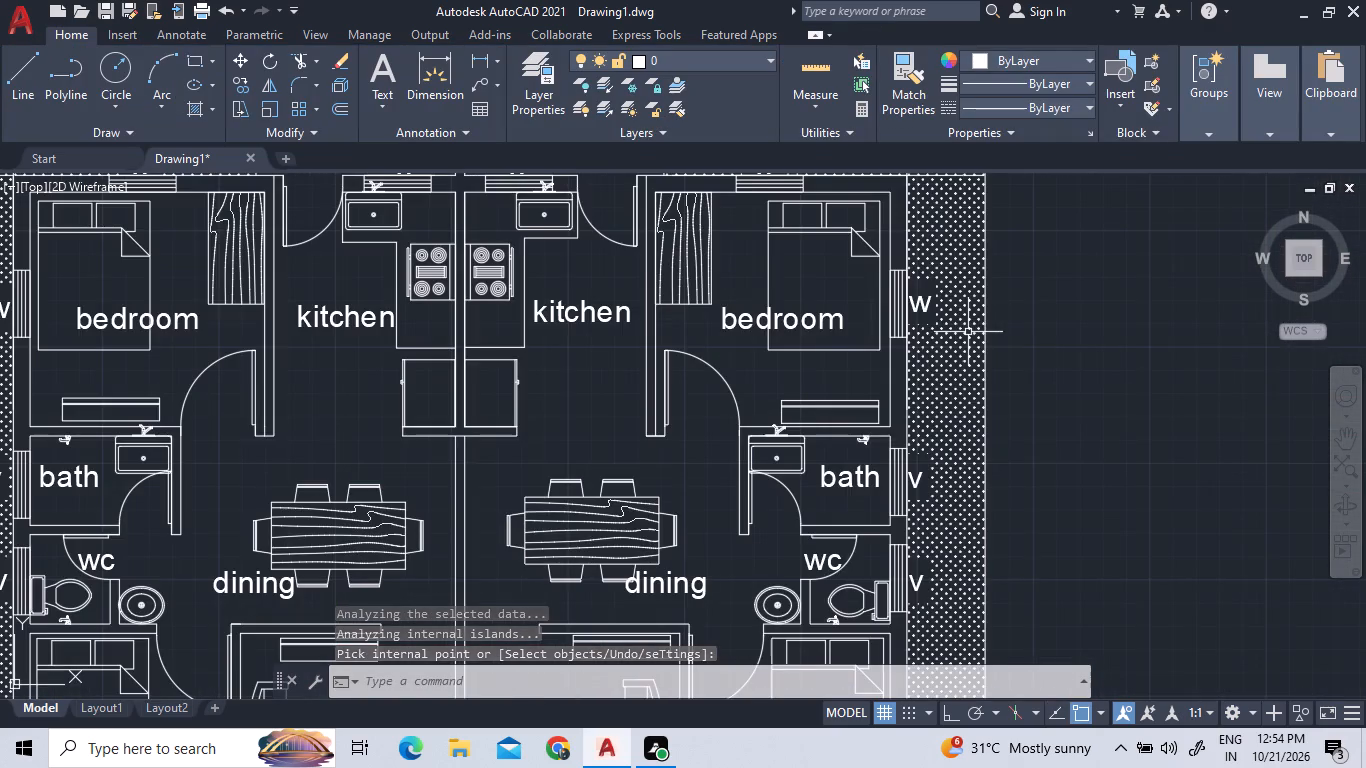
scroll(882, 279, "down", 1)
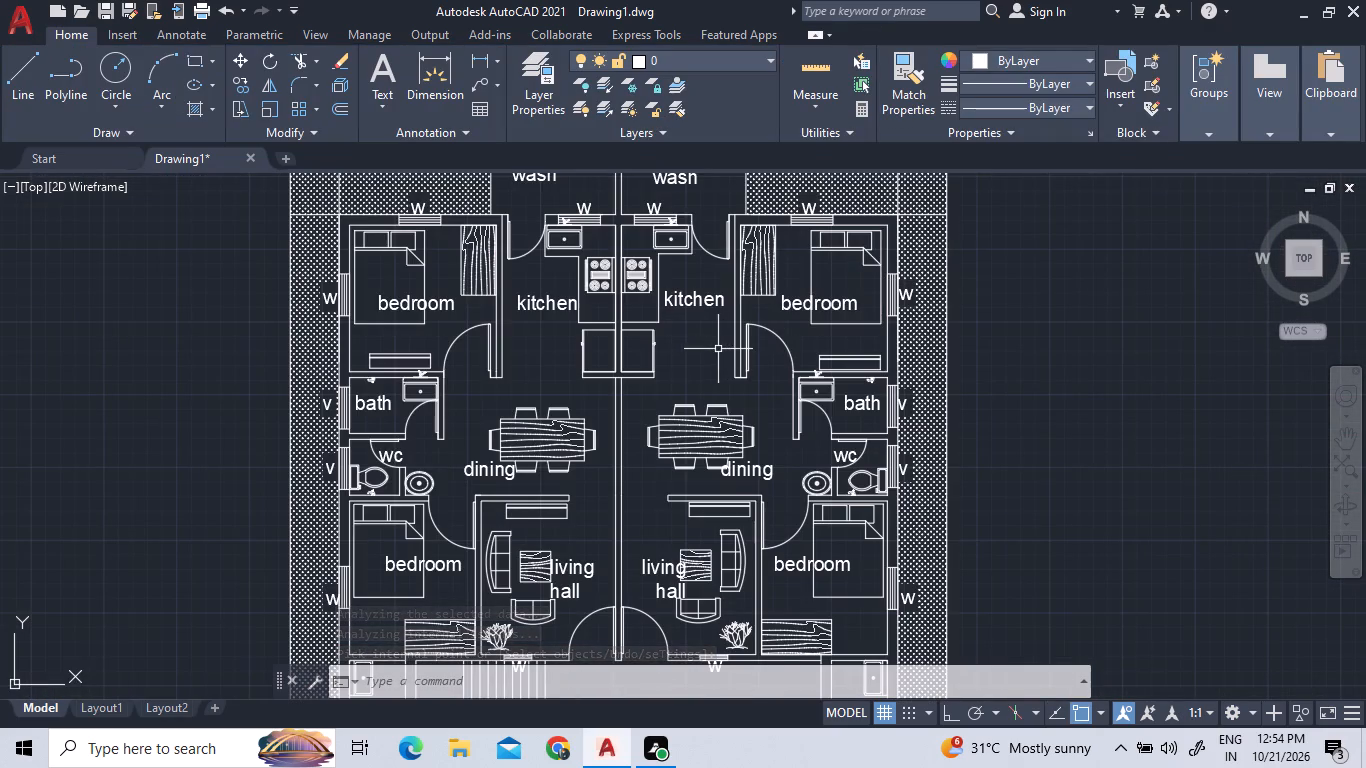
left_click(198, 113)
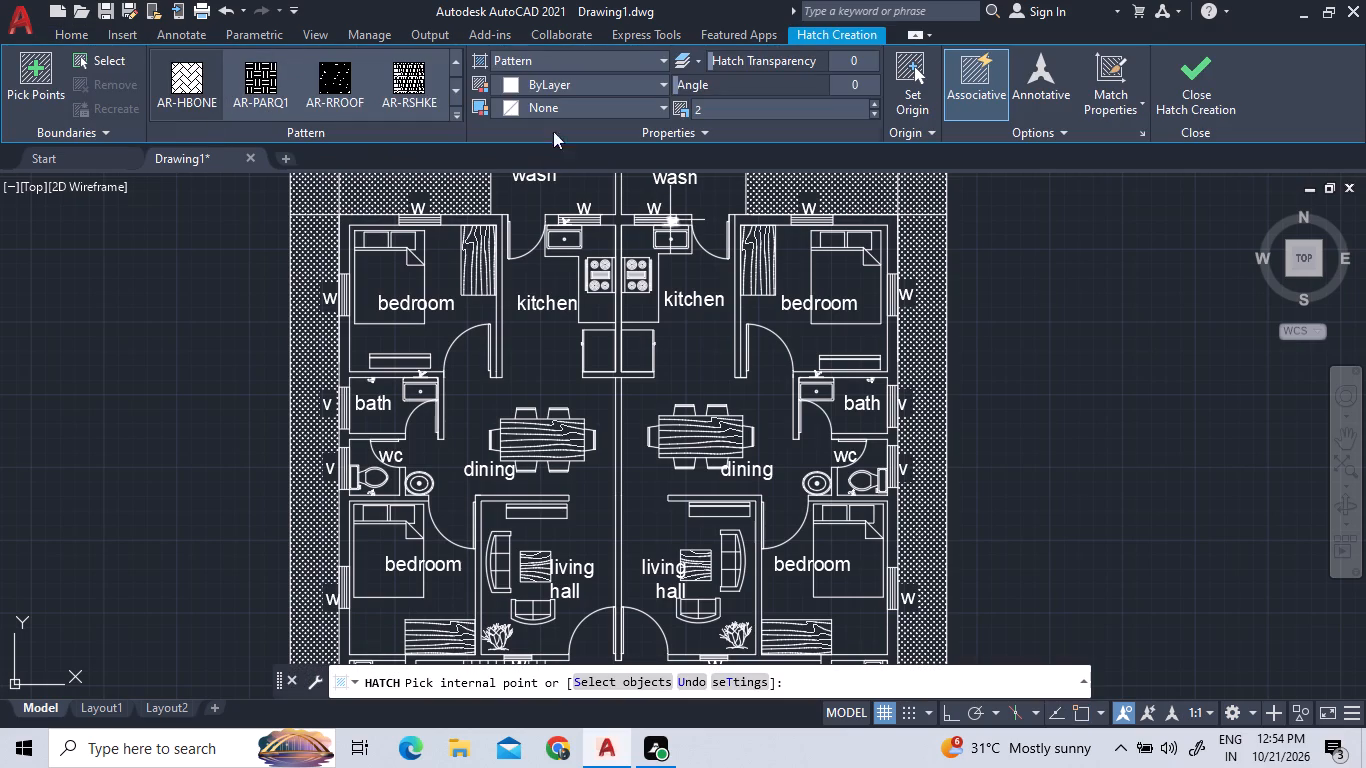
left_click(457, 109)
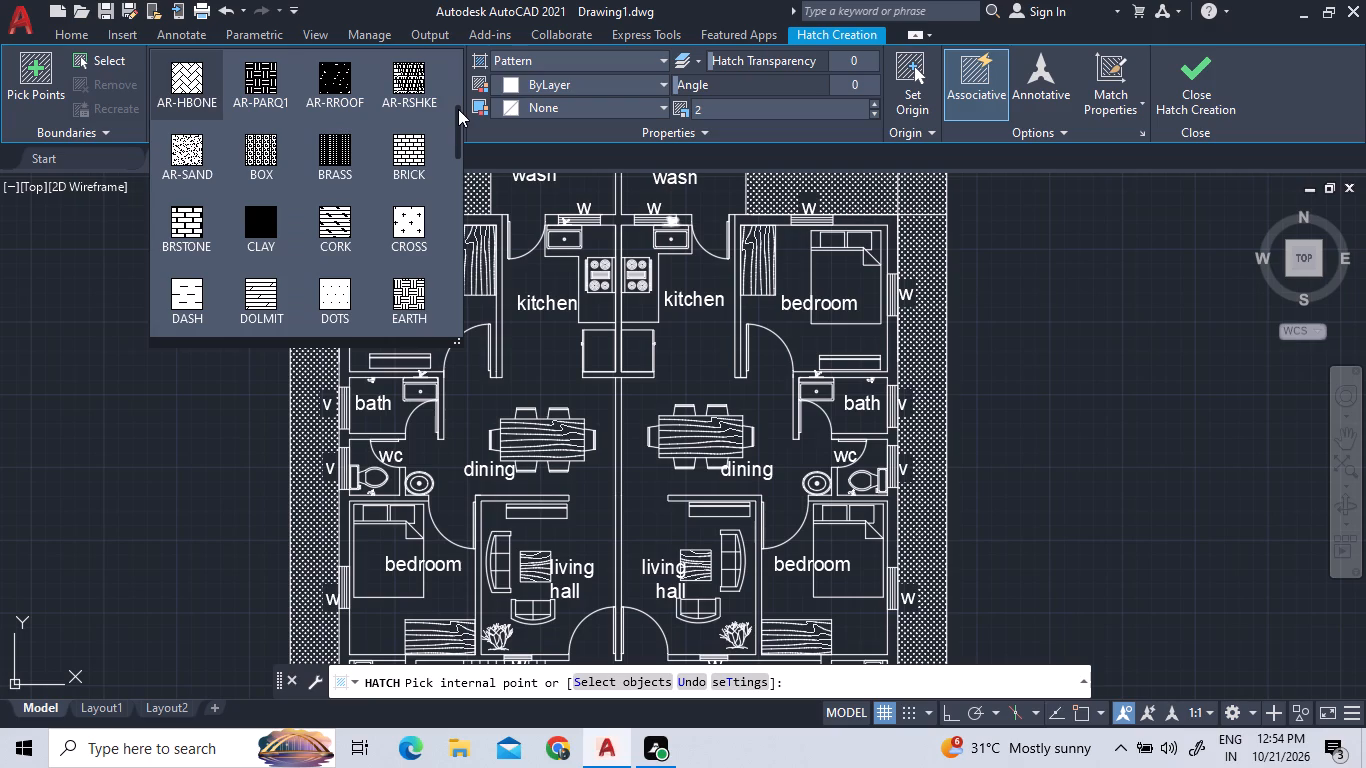
scroll(276, 225, "down", 5)
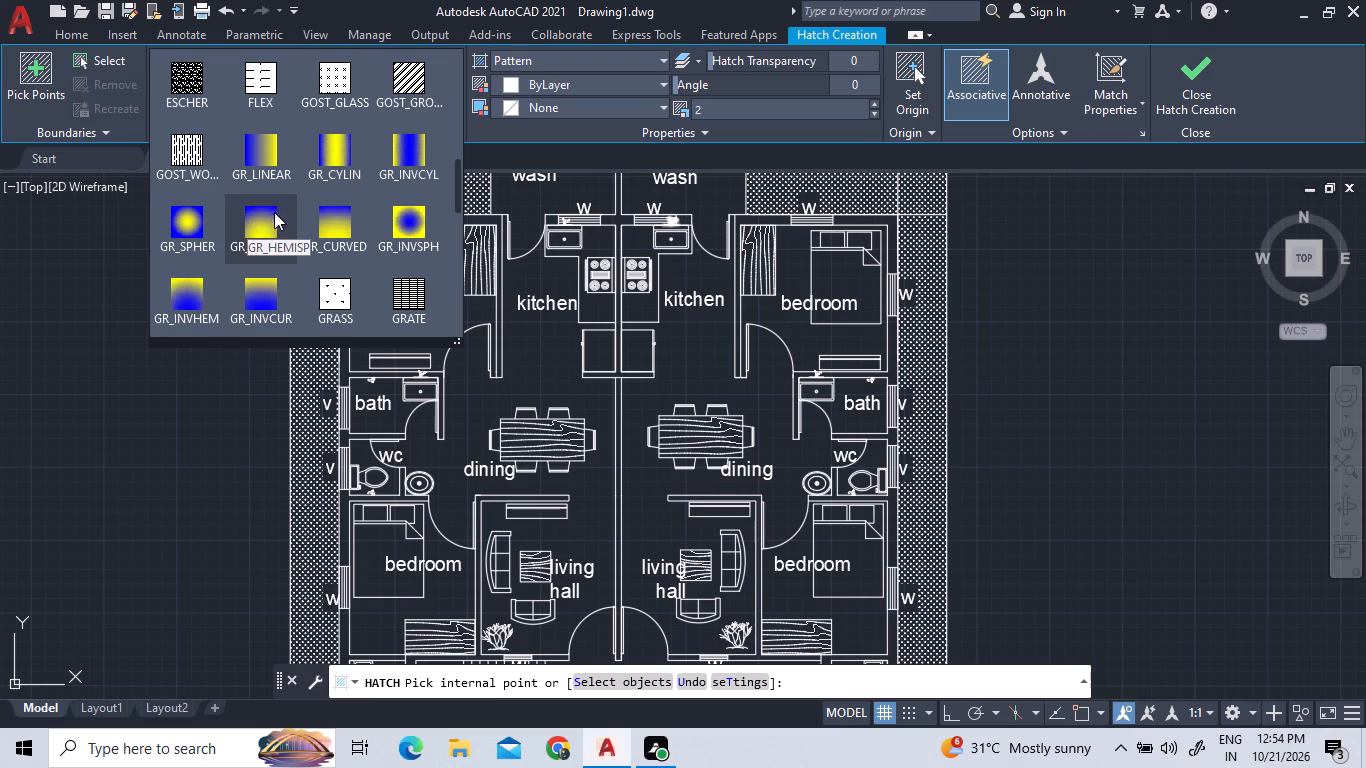
left_click(187, 228)
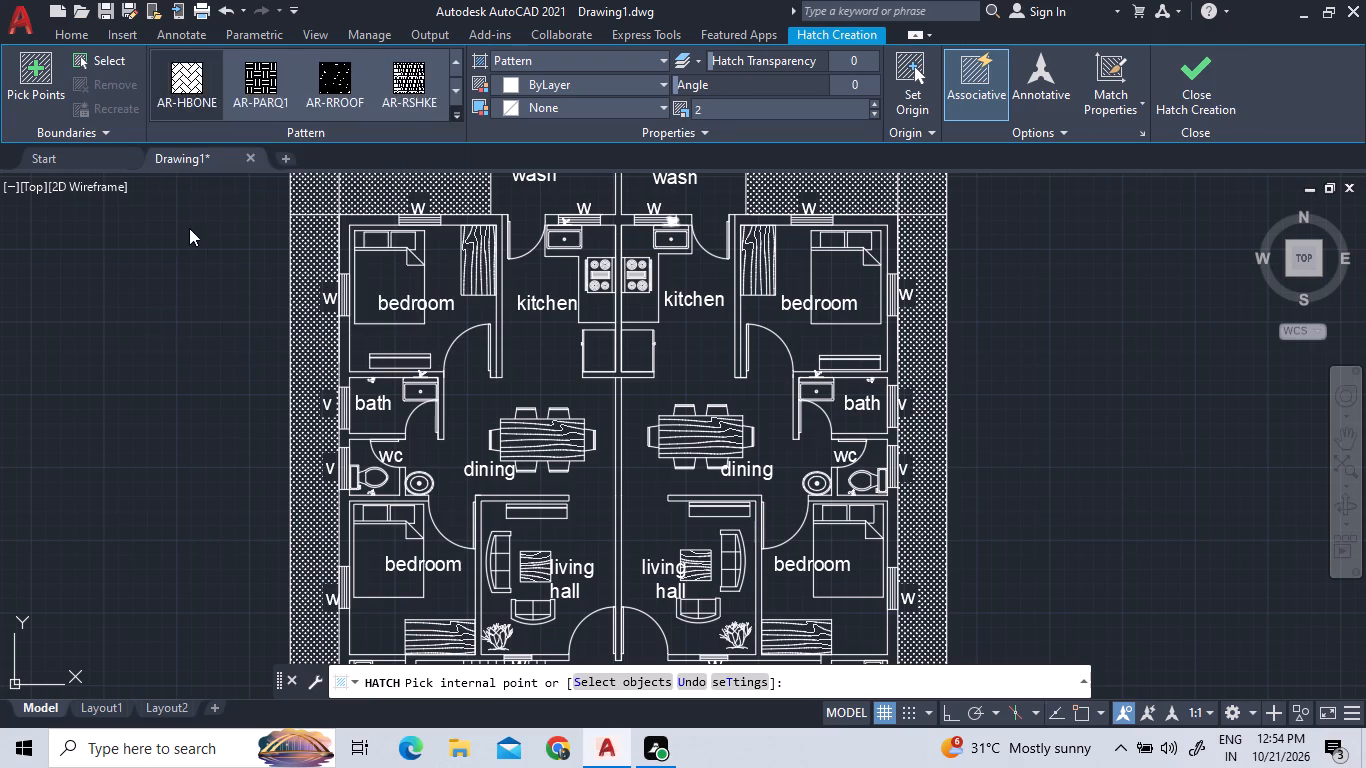
left_click(481, 379)
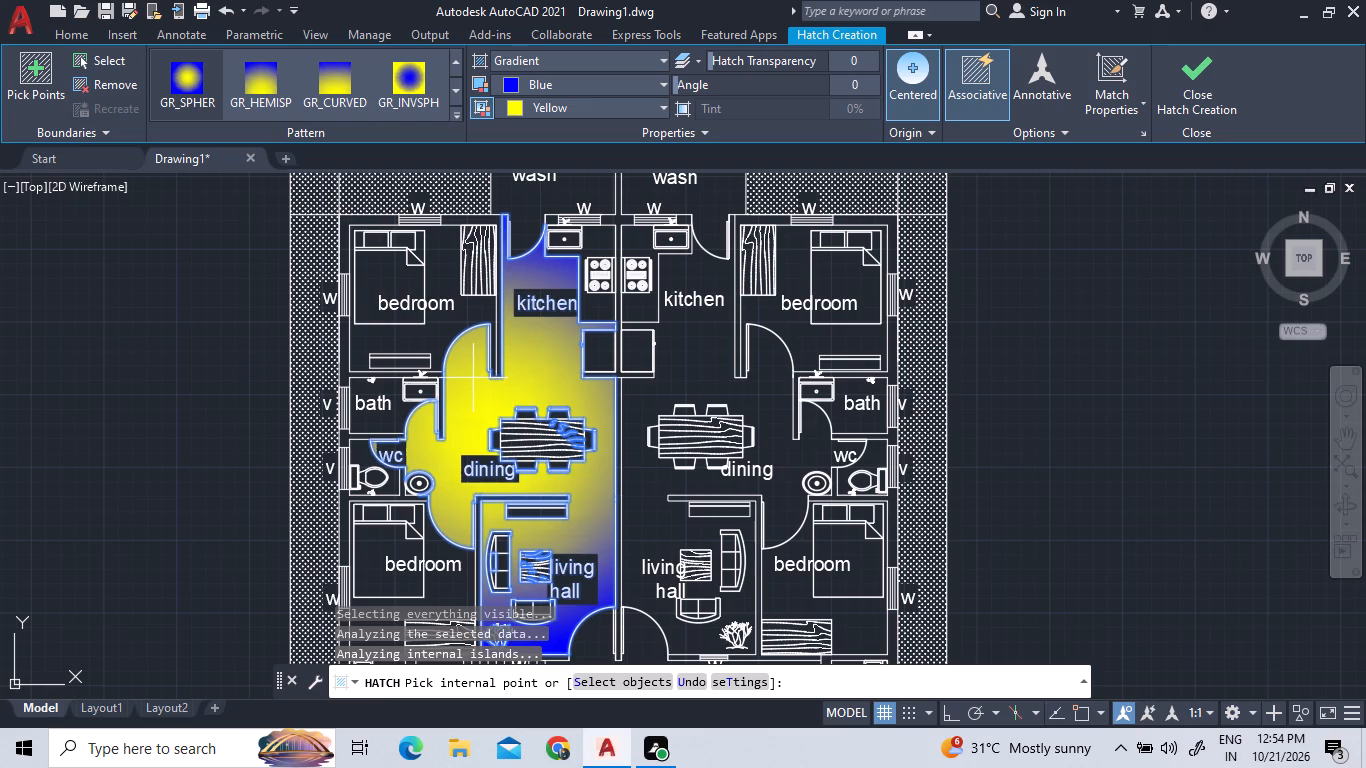
left_click(455, 319)
left_click(532, 191)
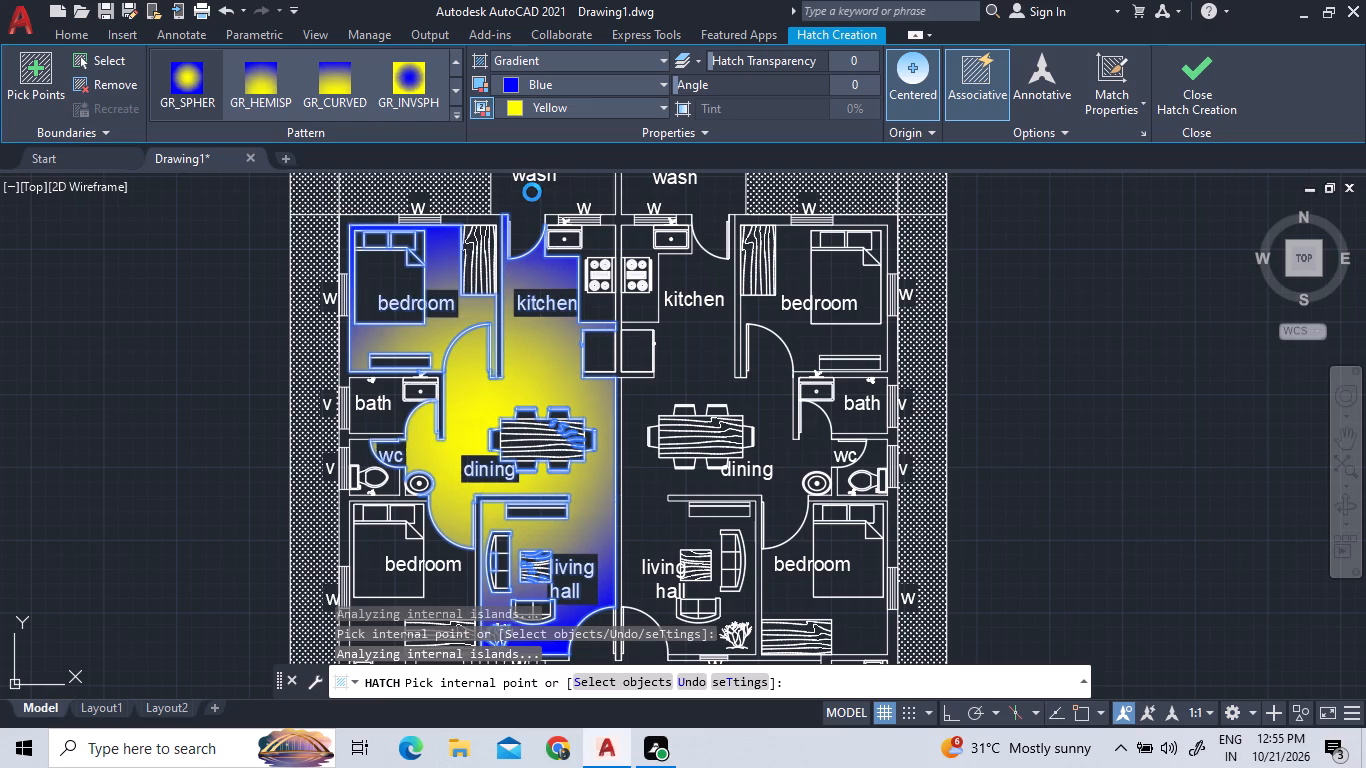
Add the right unit's wash, its connected kitchen, dining and living area, and its upper bedroom to the gradient fill.
left_click(685, 200)
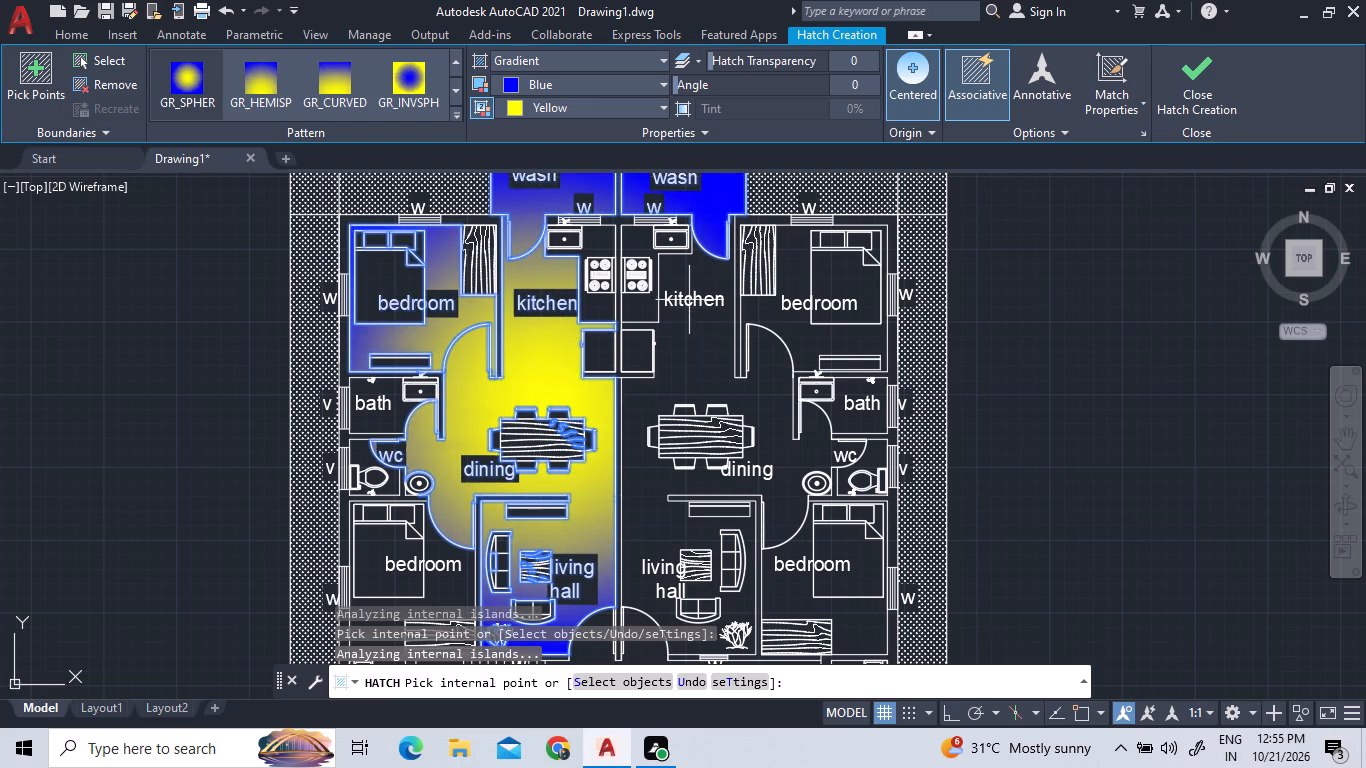
left_click(699, 333)
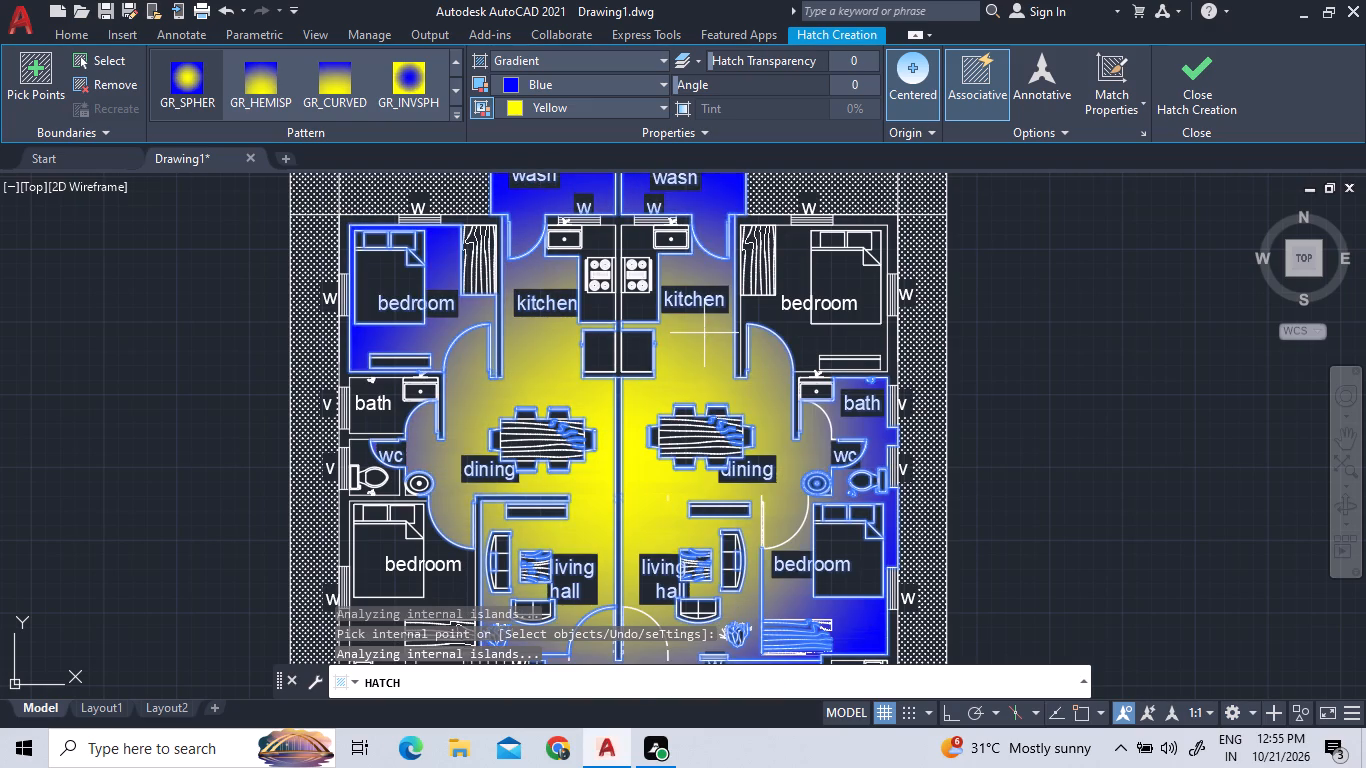
left_click(791, 342)
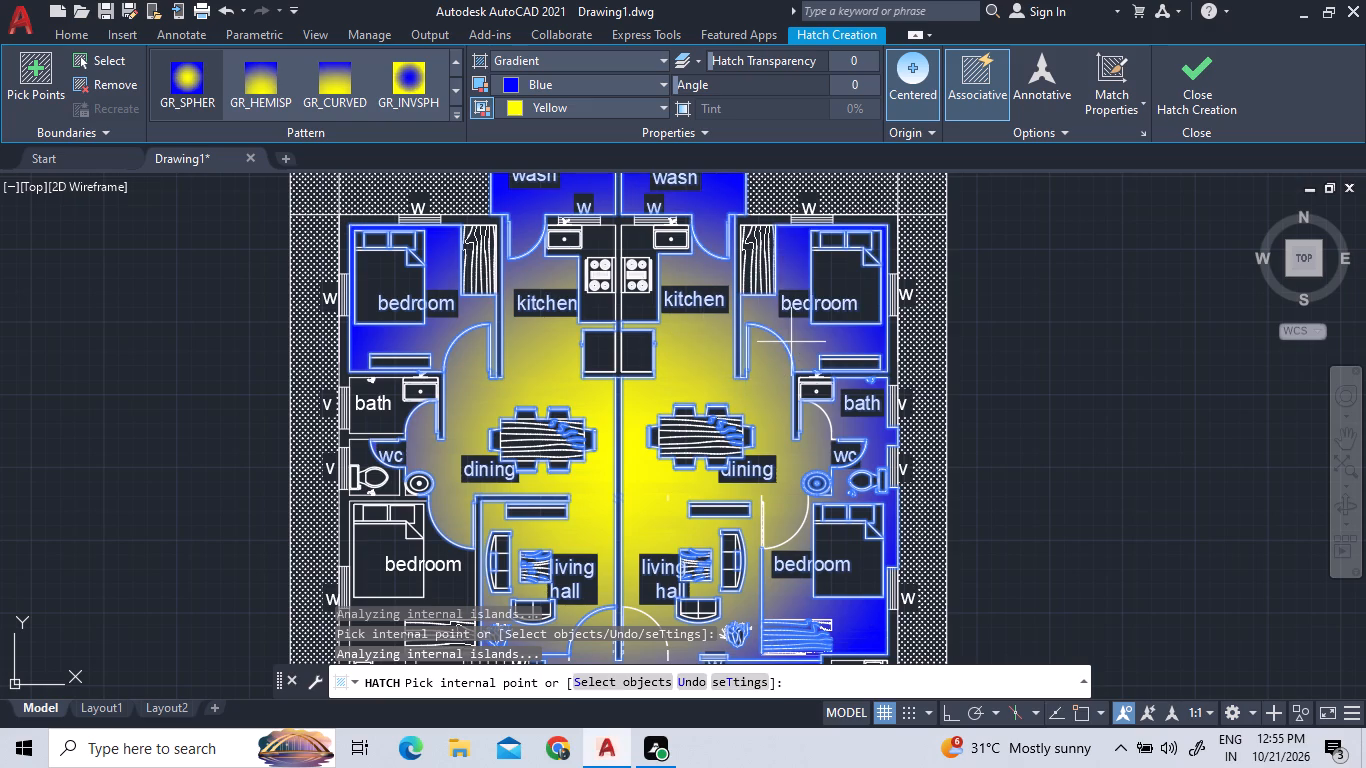
Add the left unit's lower bedroom, bath and wc to the blue-yellow gradient fill.
scroll(716, 318, "down", 3)
scroll(747, 563, "up", 2)
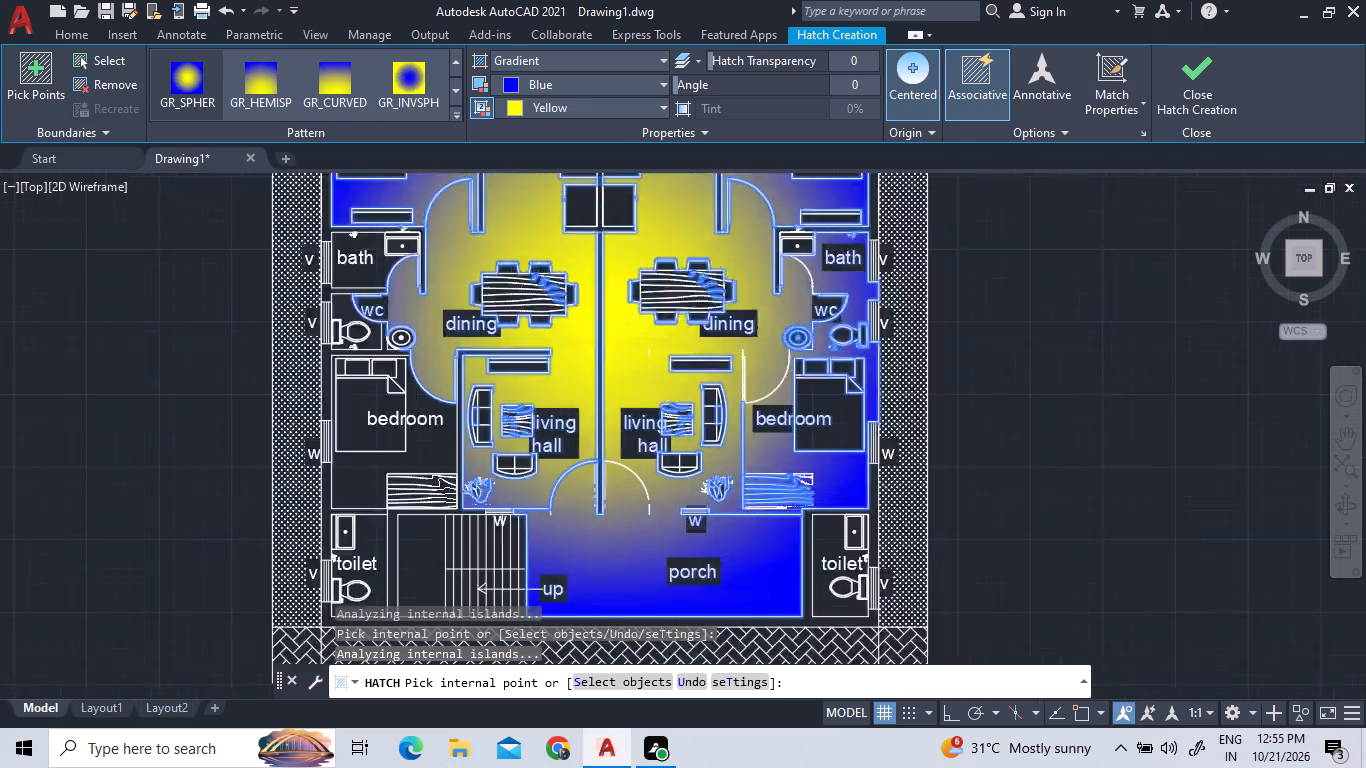
scroll(747, 563, "up", 1)
scroll(748, 542, "down", 2)
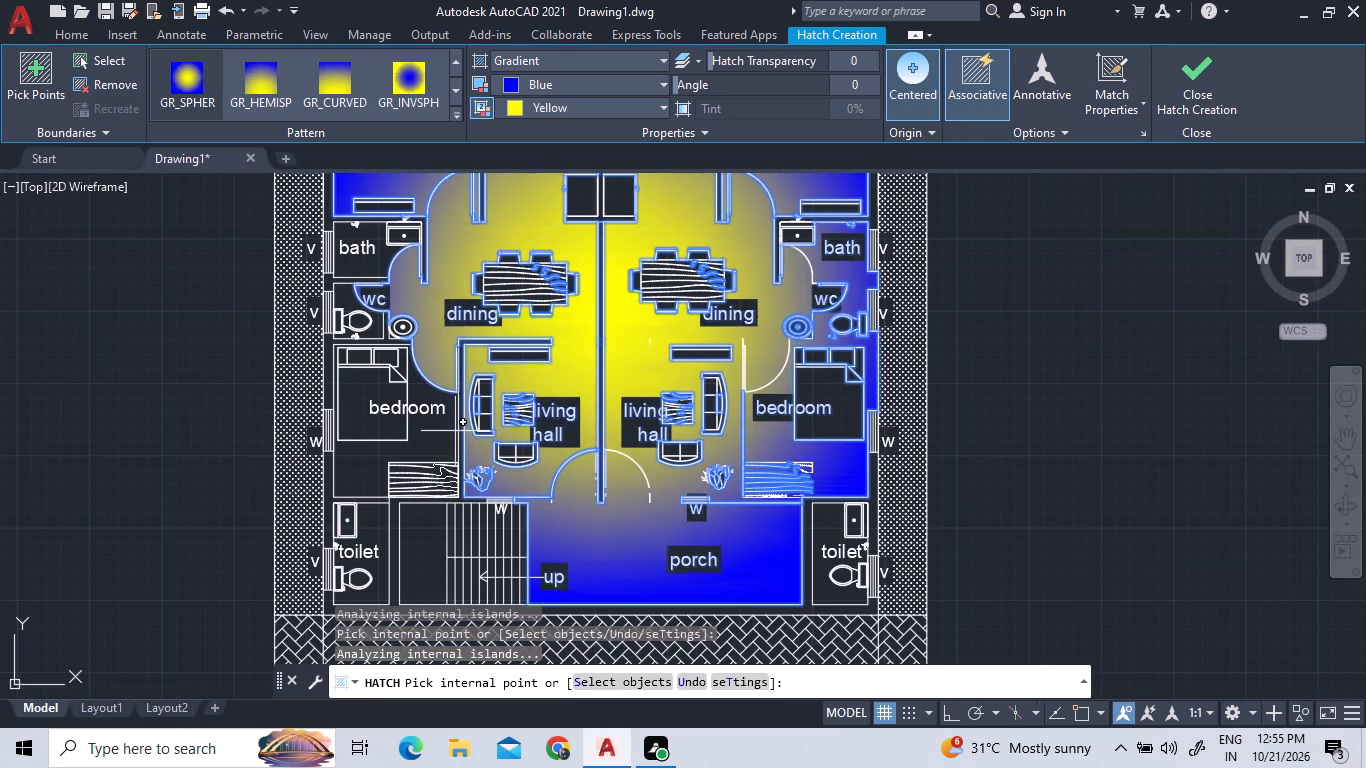
left_click(446, 436)
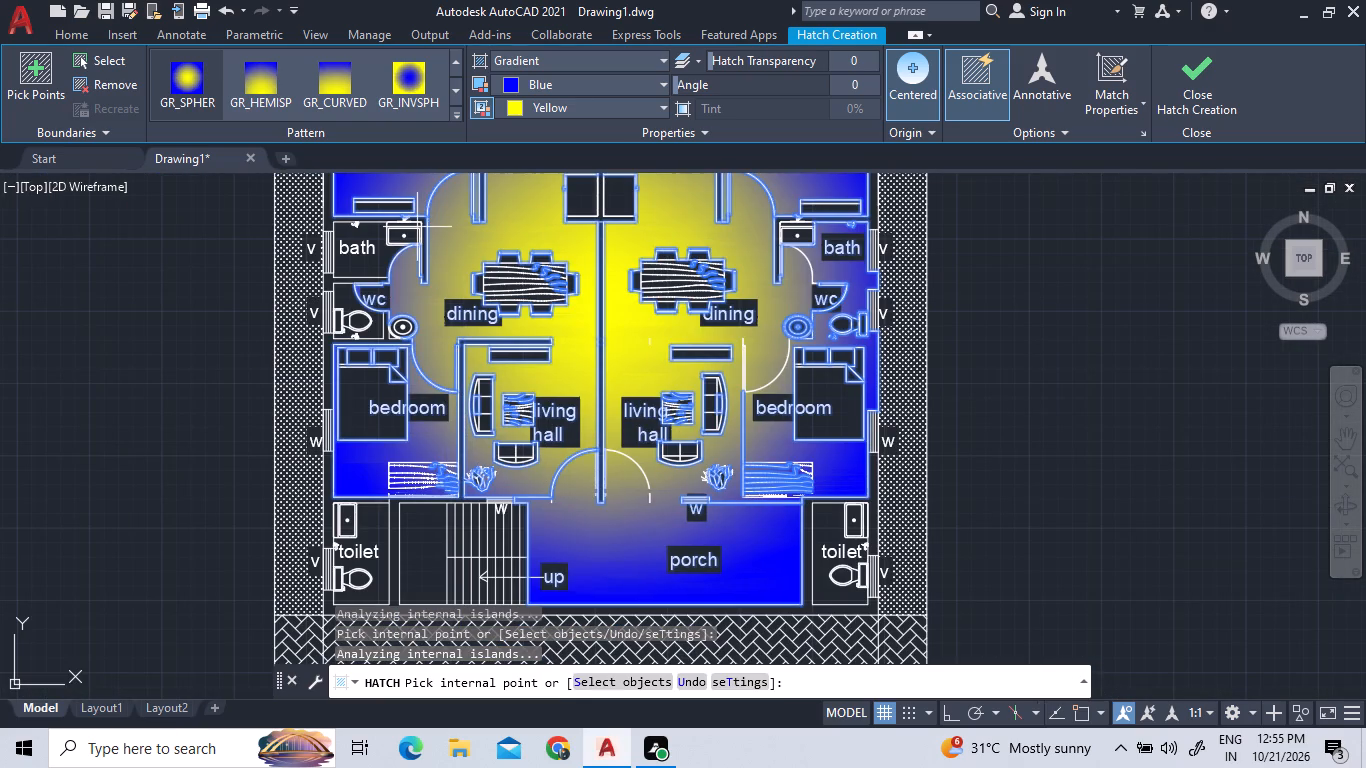
scroll(605, 480, "down", 2)
scroll(624, 369, "up", 2)
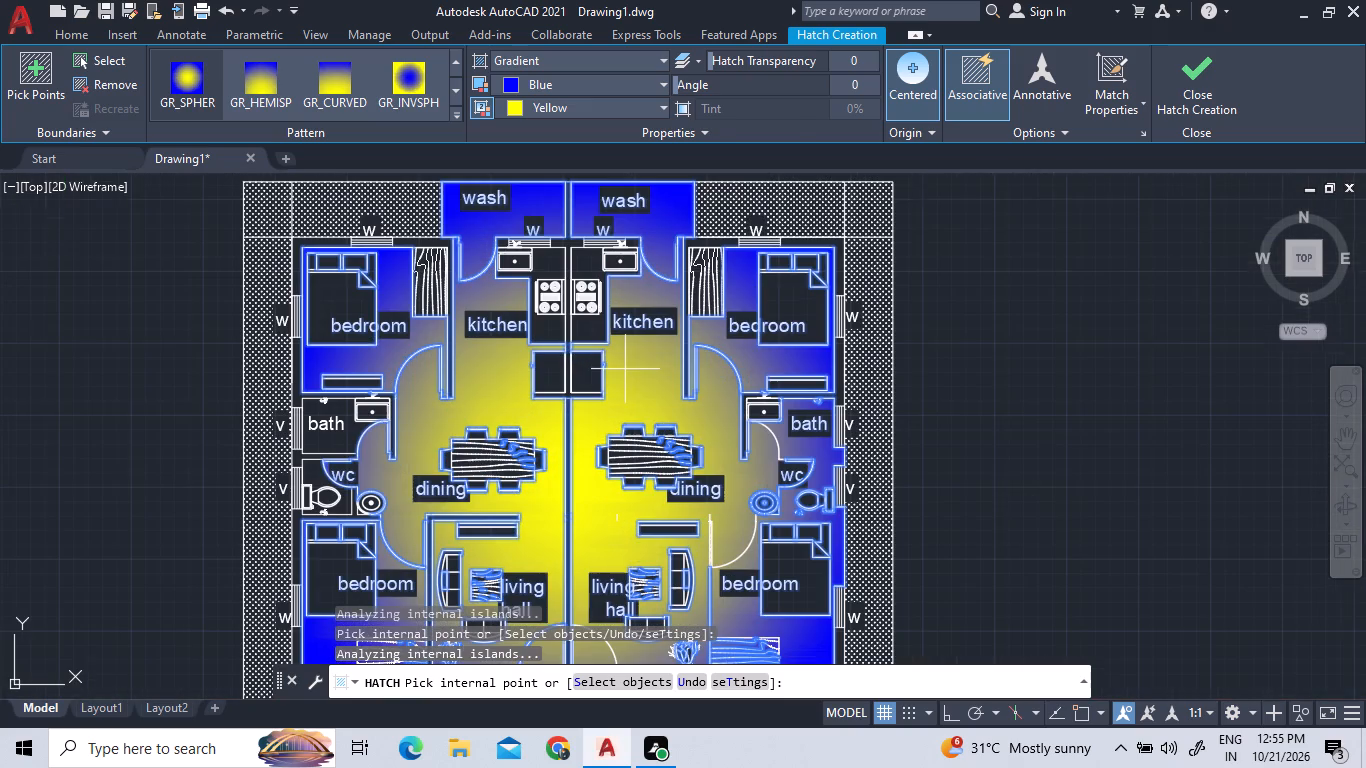
scroll(728, 332, "down", 1)
scroll(724, 532, "down", 1)
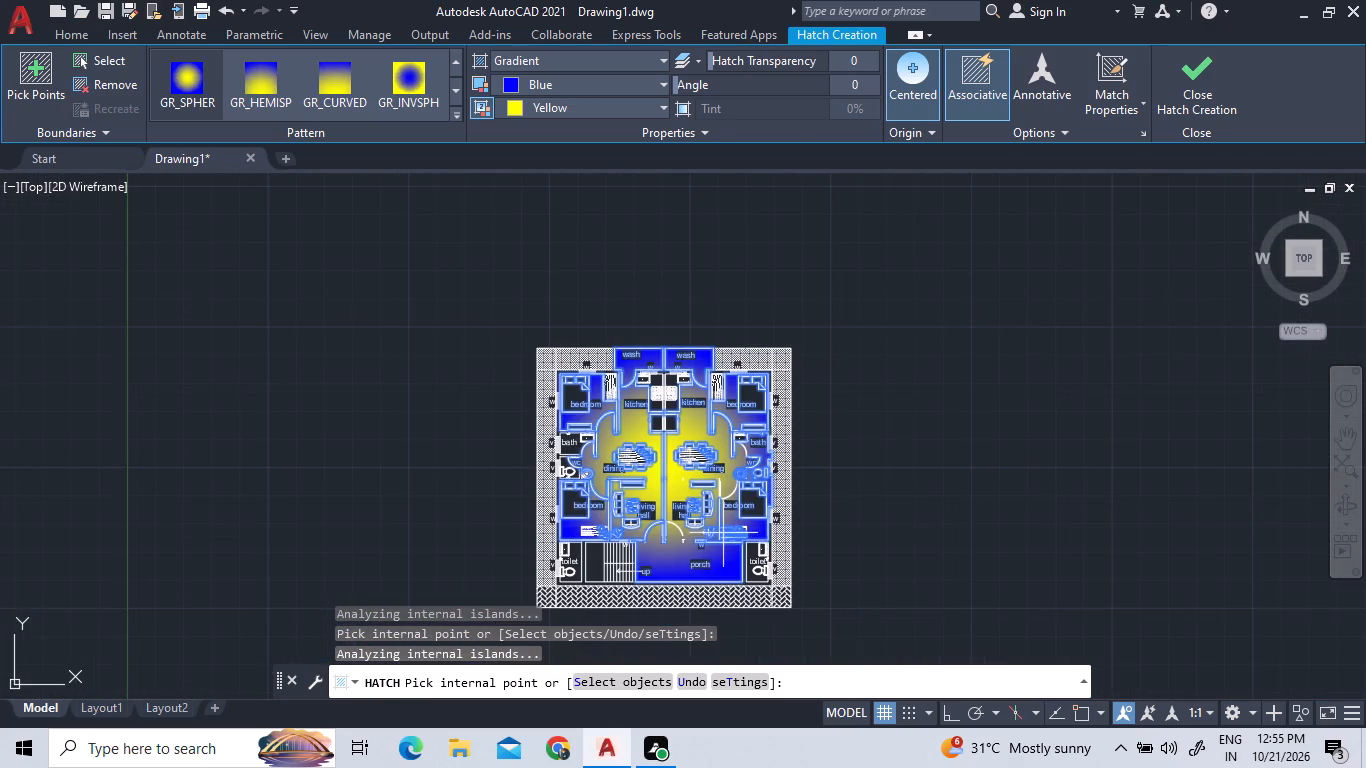
scroll(705, 553, "up", 2)
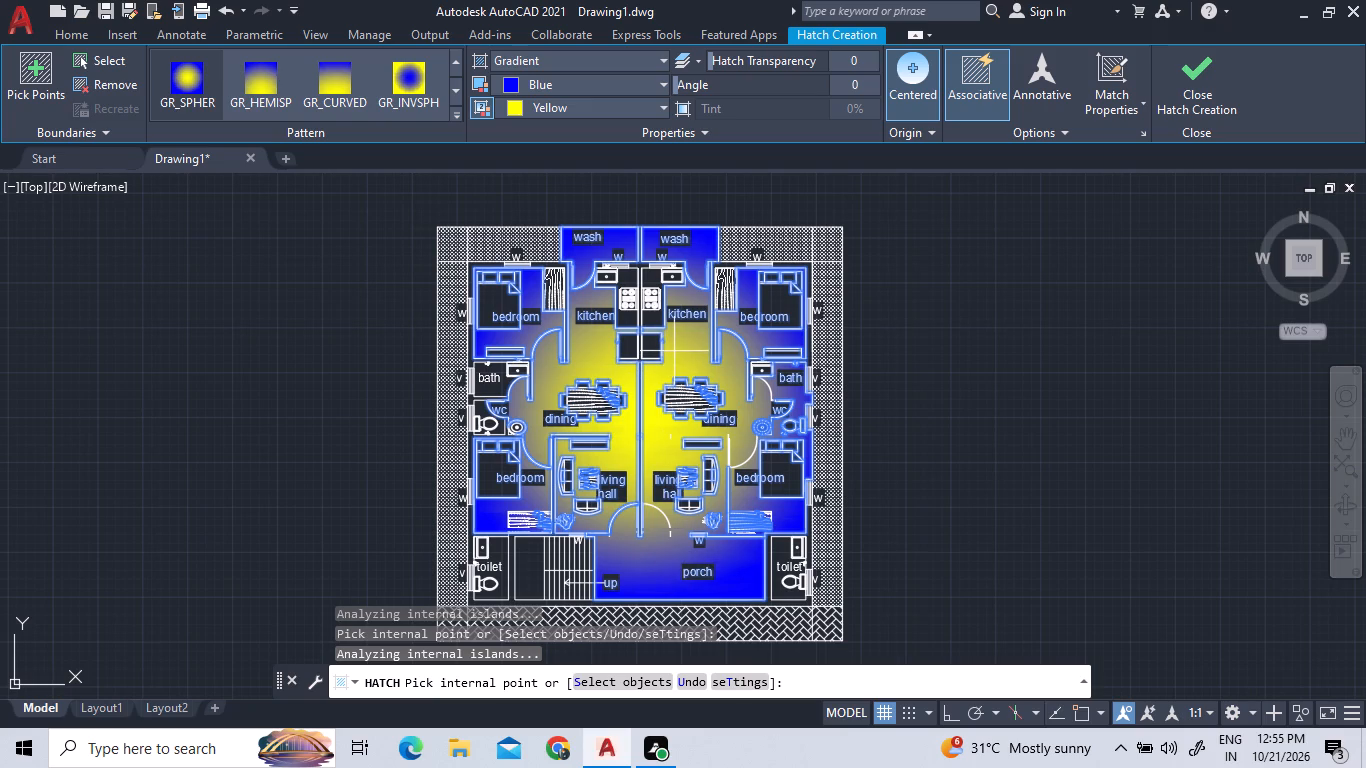
scroll(701, 404, "up", 4)
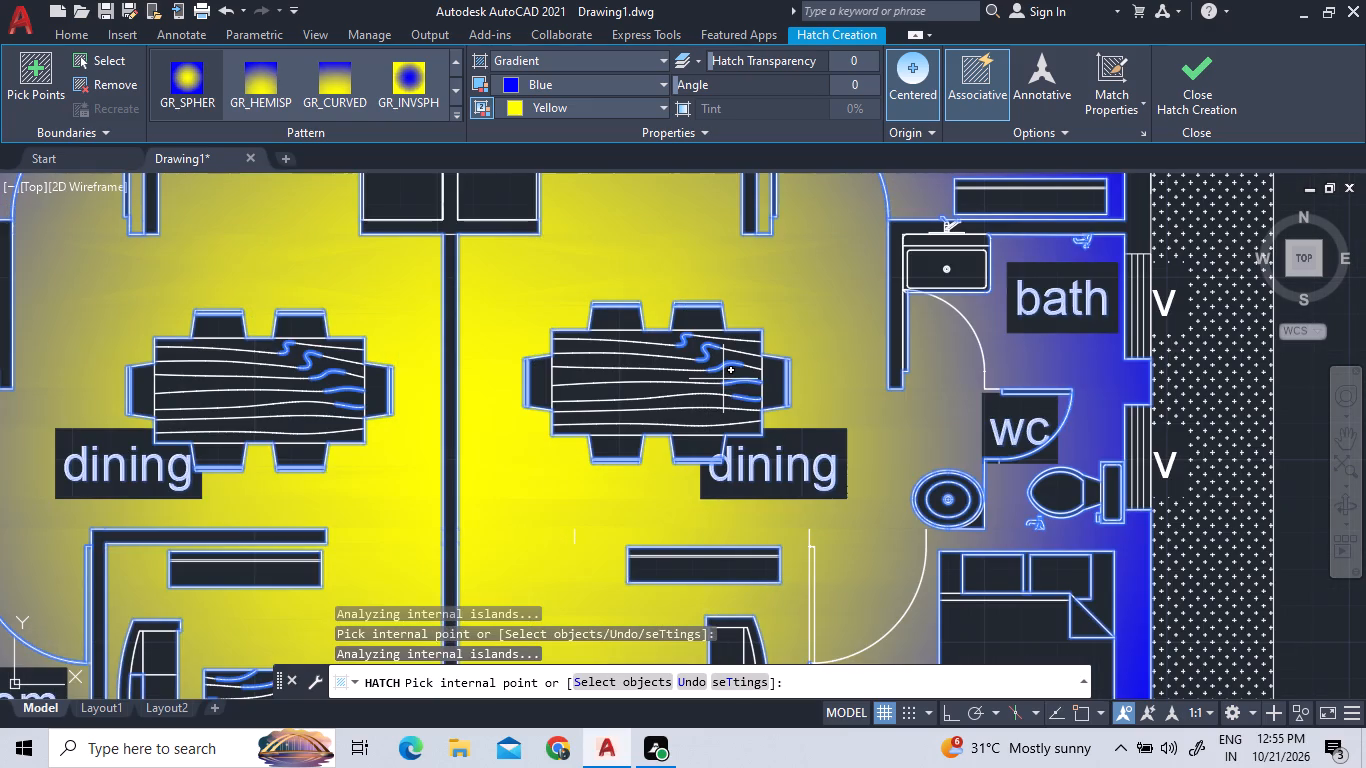
scroll(724, 379, "down", 2)
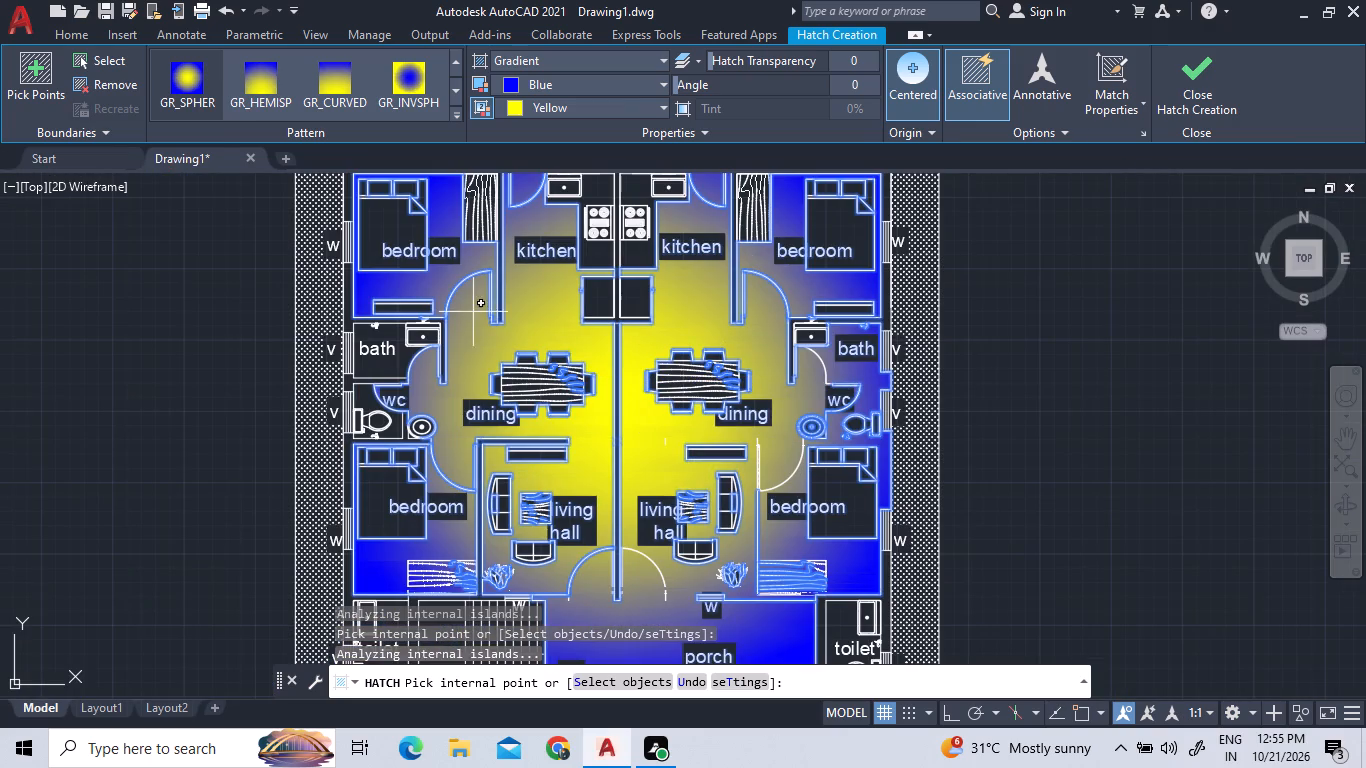
left_click(402, 353)
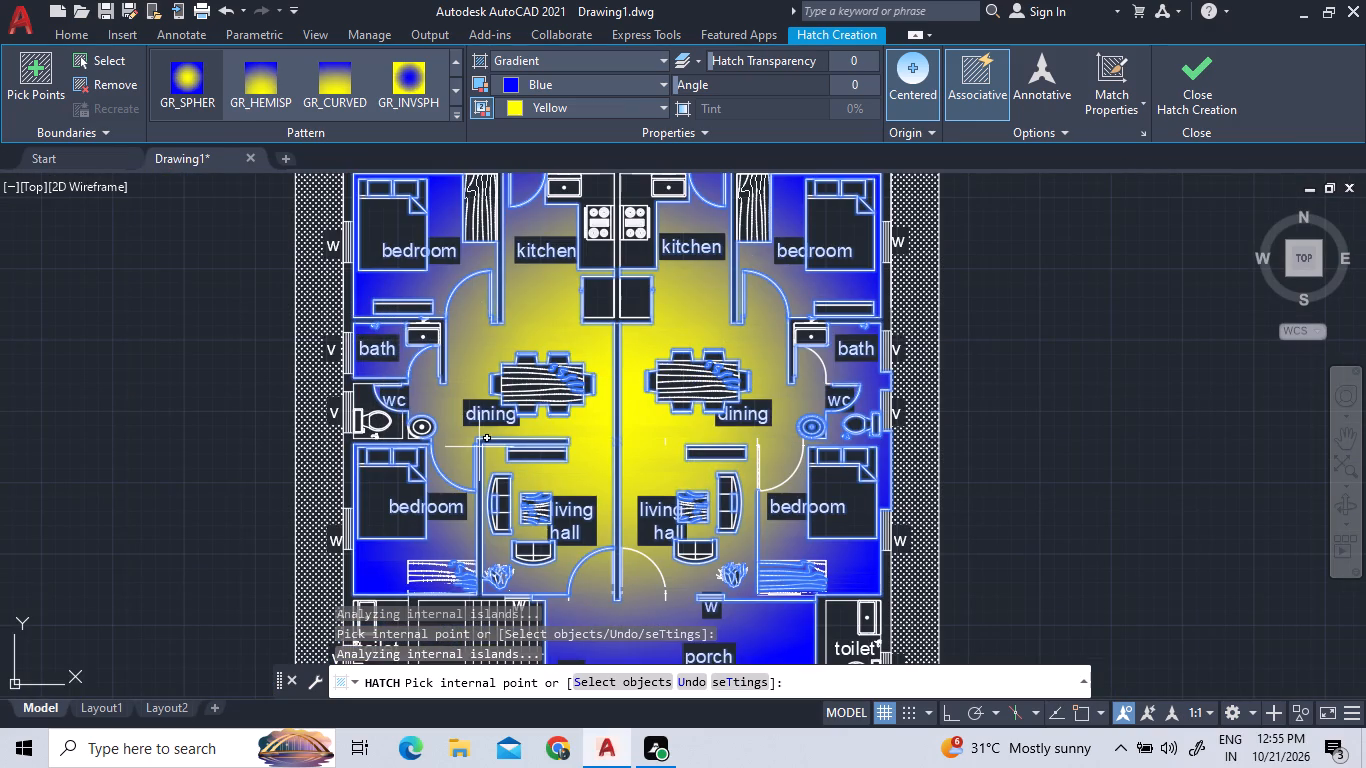
left_click(401, 420)
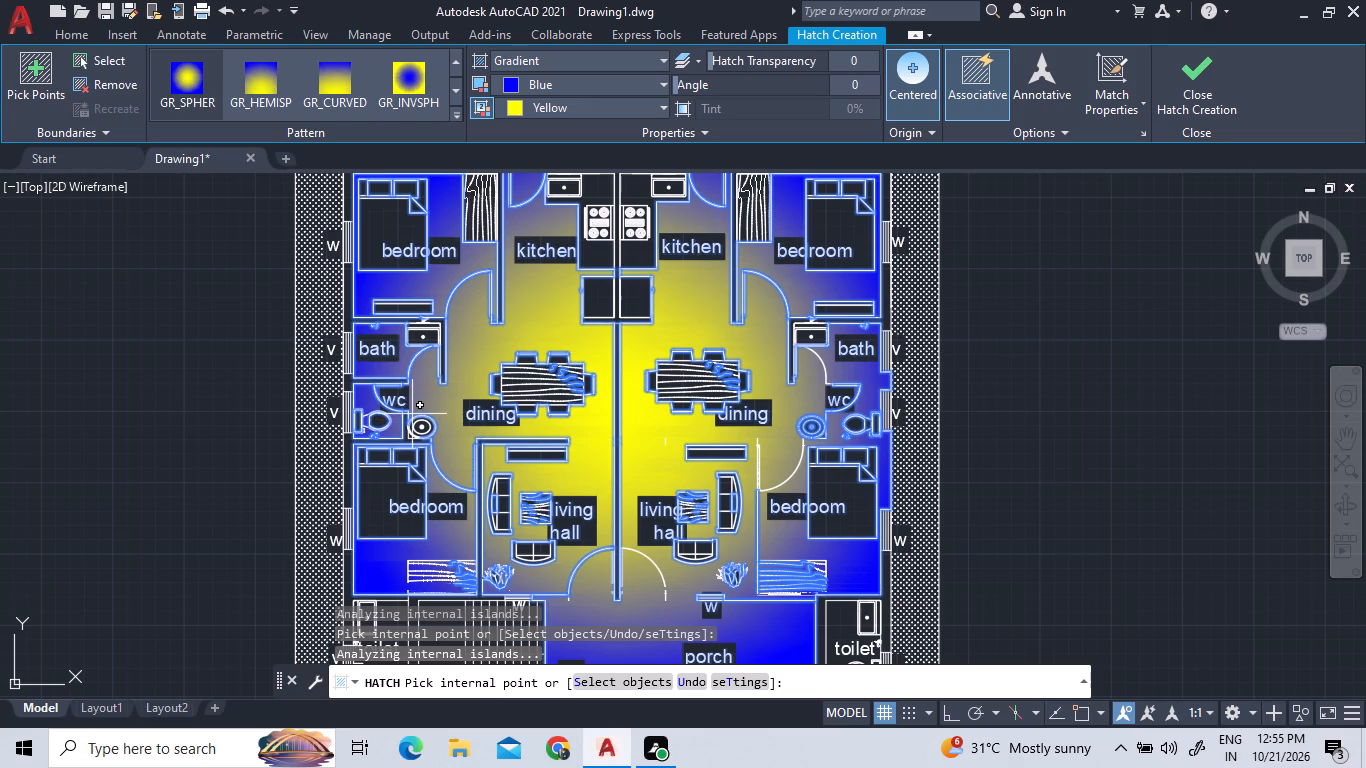
Extend the gradient fill to the two toilets beside the stairs and porch, and to the stair landing.
scroll(789, 385, "down", 2)
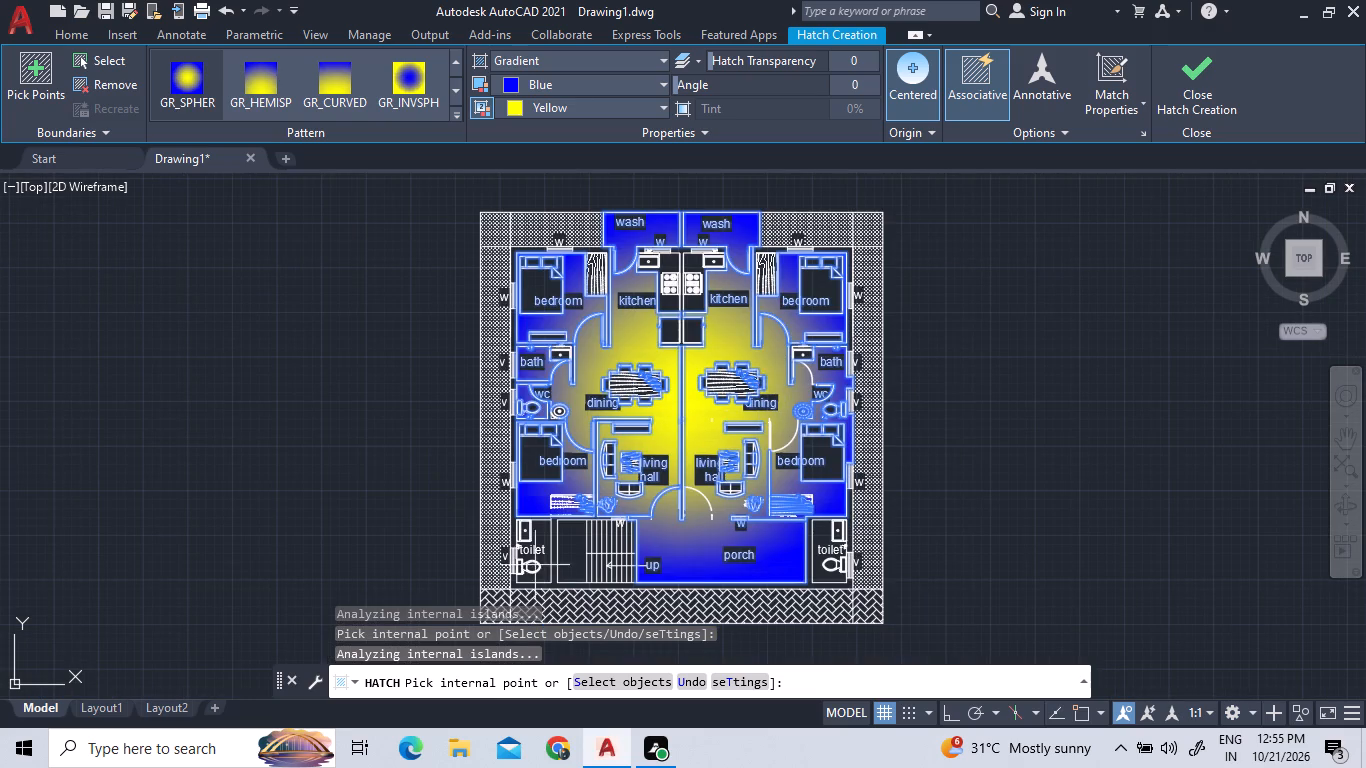
scroll(844, 576, "up", 3)
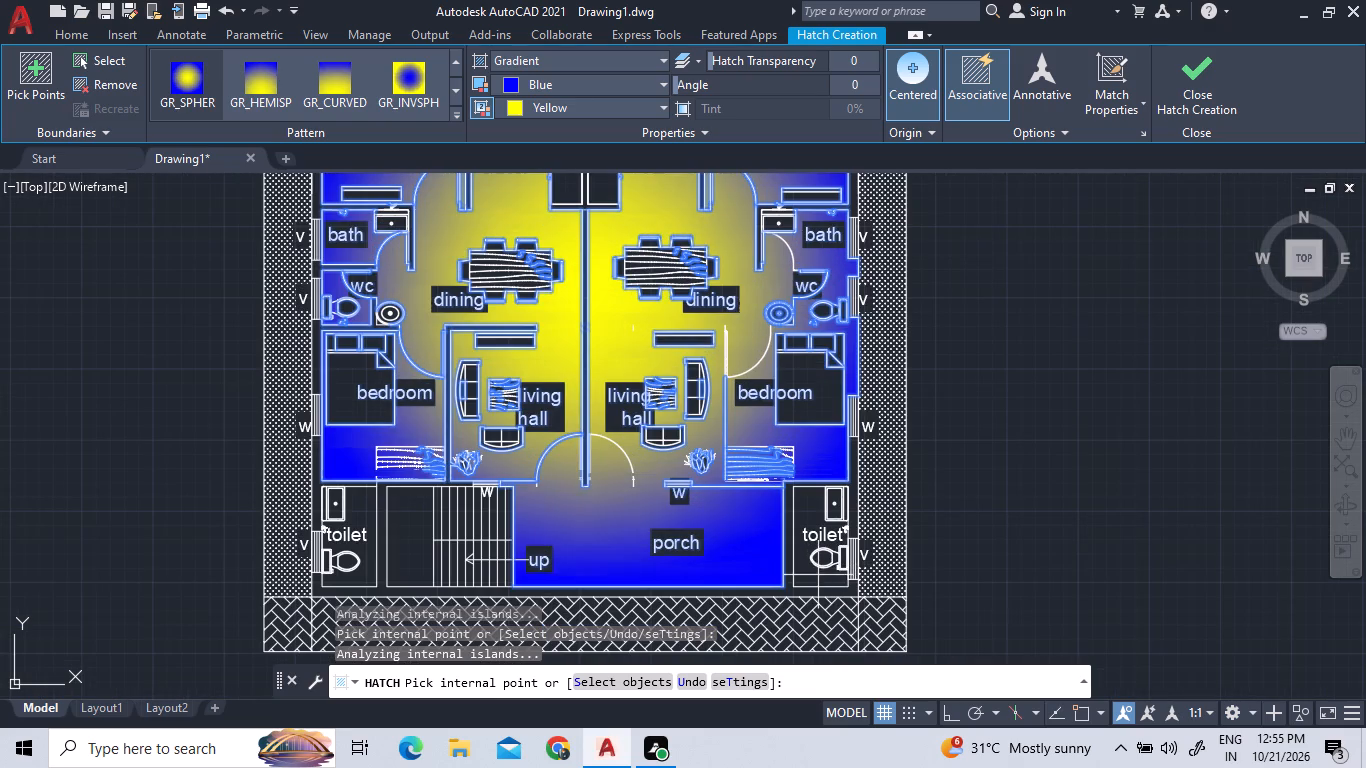
left_click(817, 588)
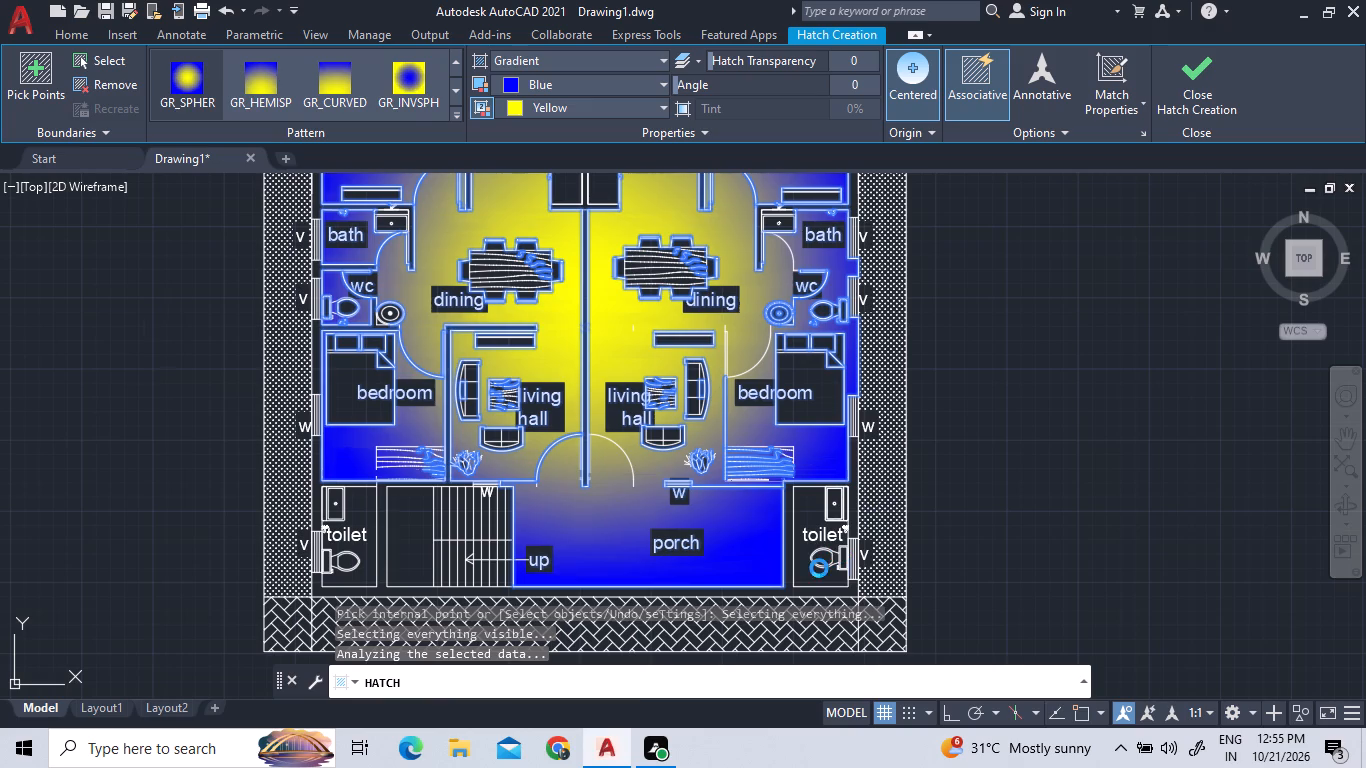
left_click(352, 516)
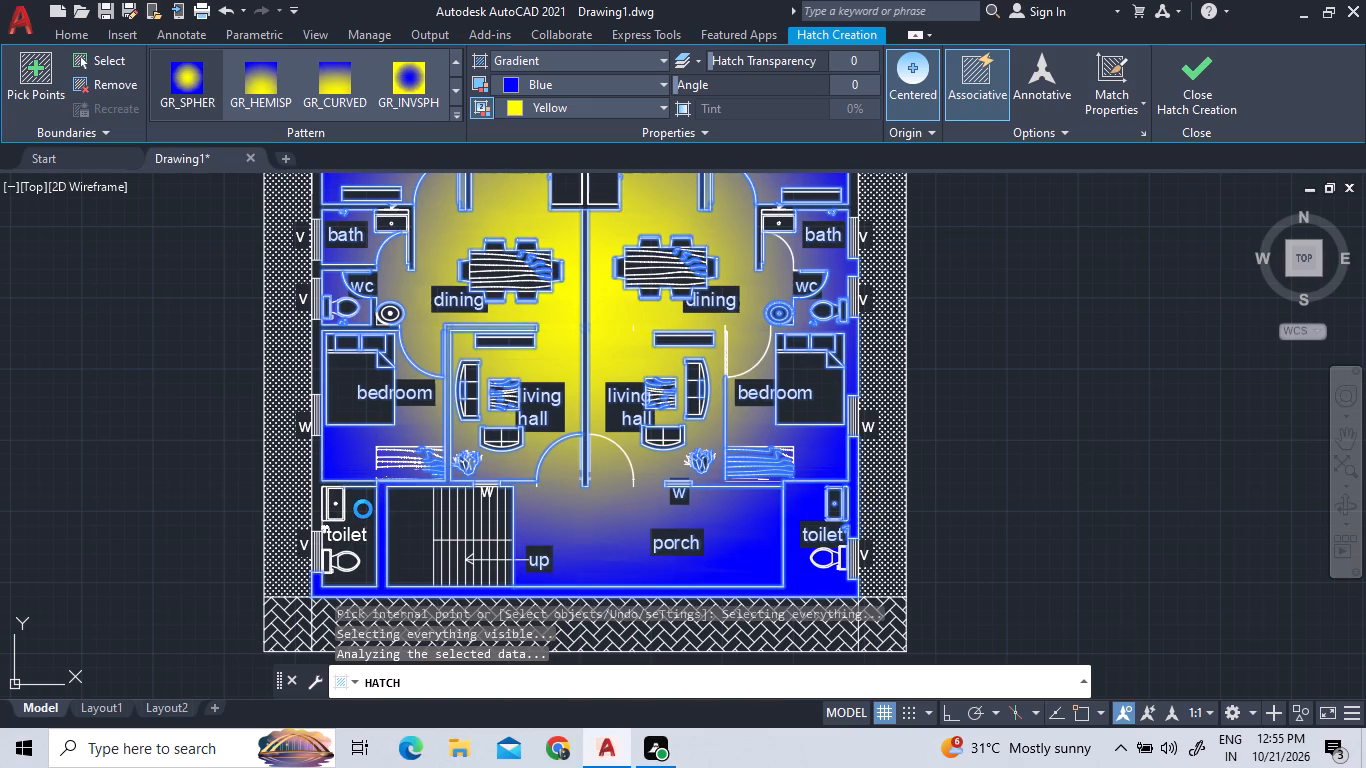
left_click(410, 517)
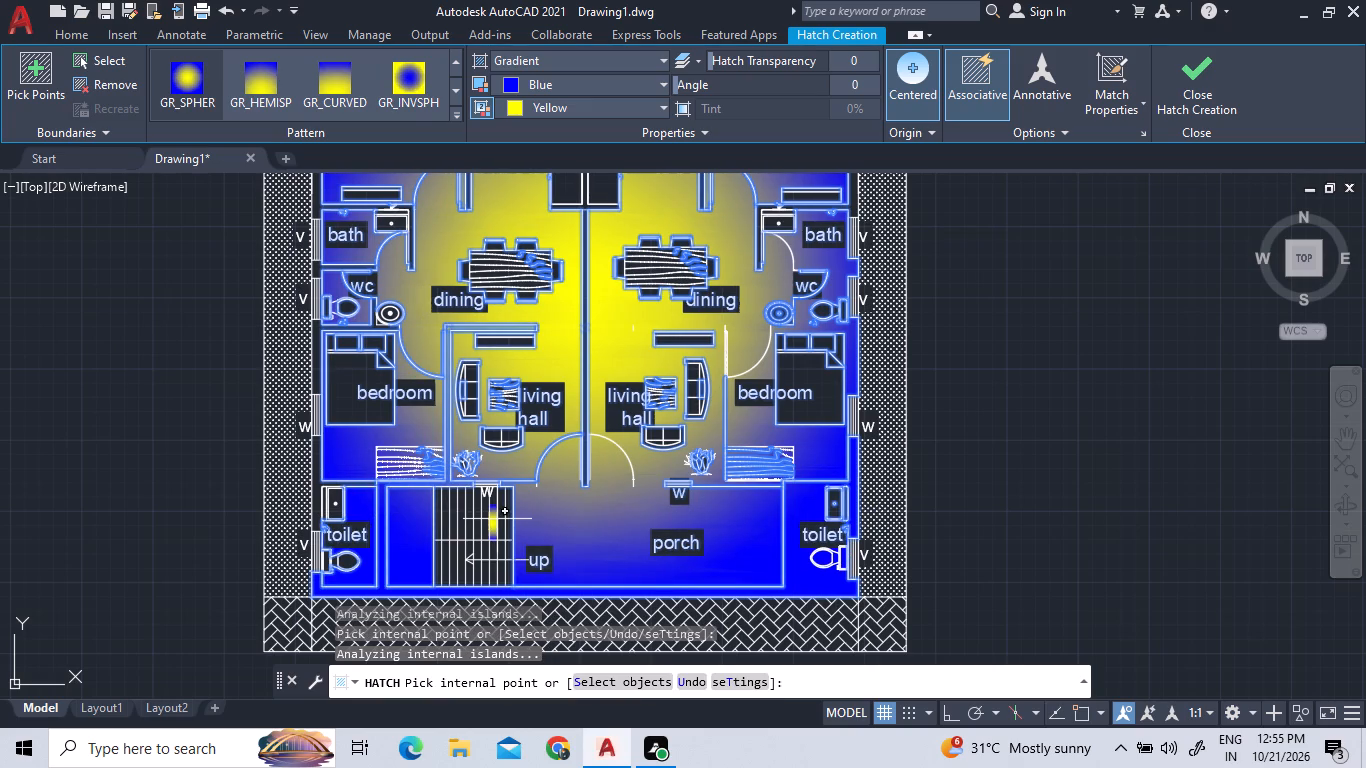
Try to add the porch floor beside the stairs to the fill, reapplying the GR_SPHER gradient.
left_click(548, 518)
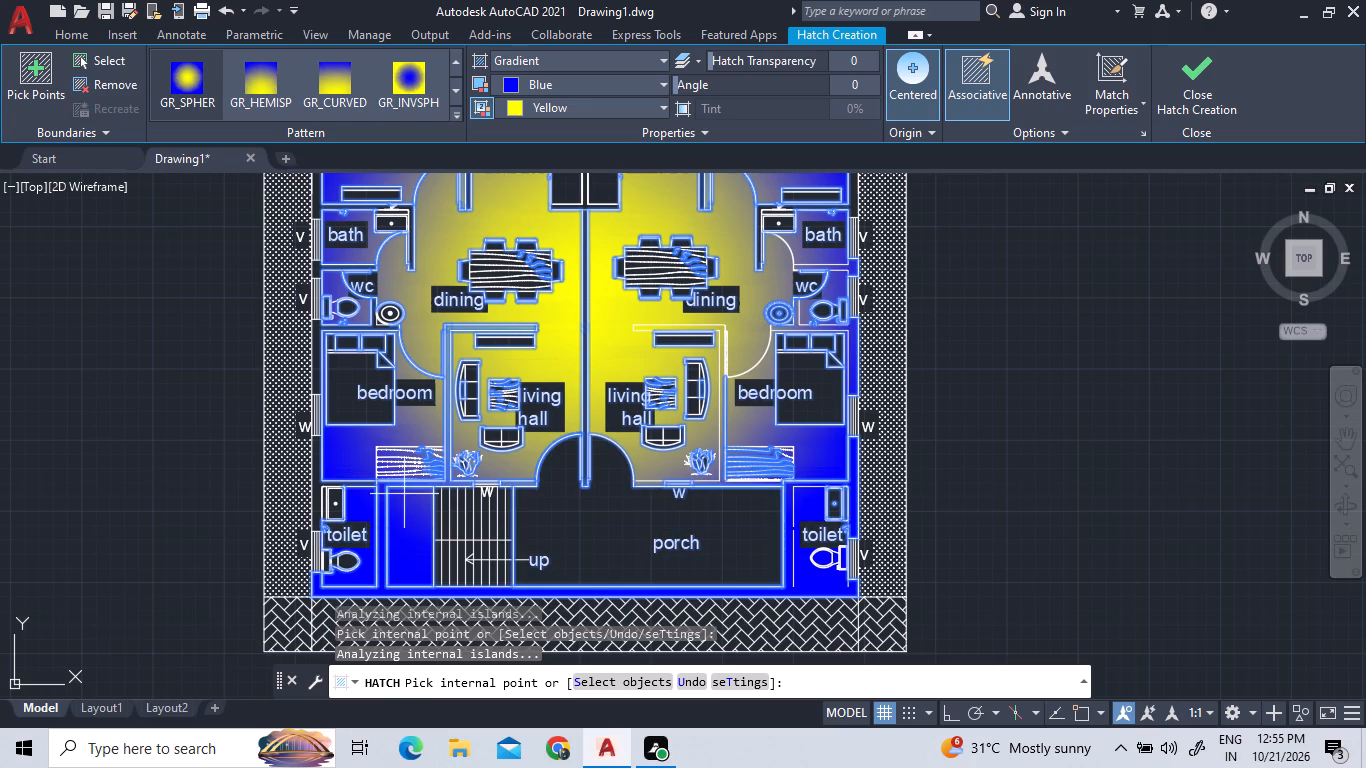
left_click(515, 516)
left_click(552, 519)
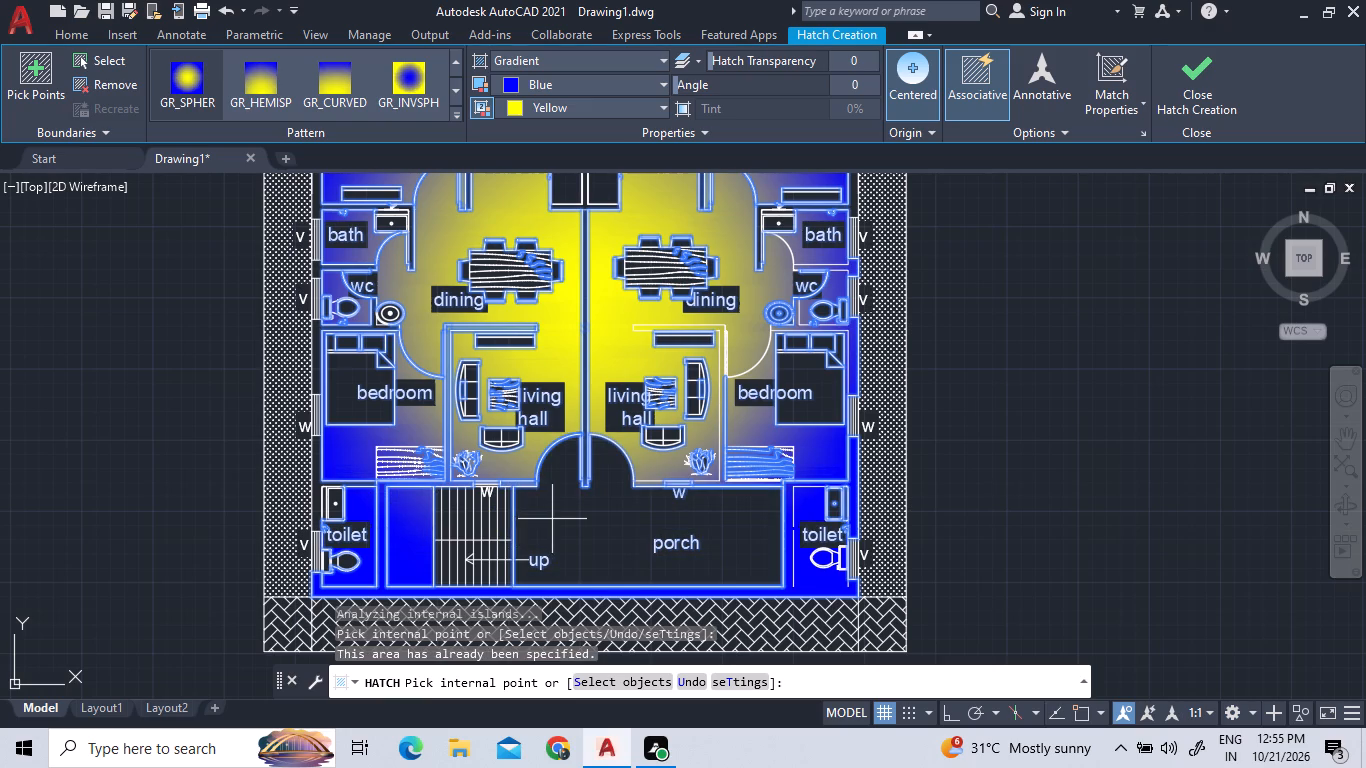
double_click(583, 503)
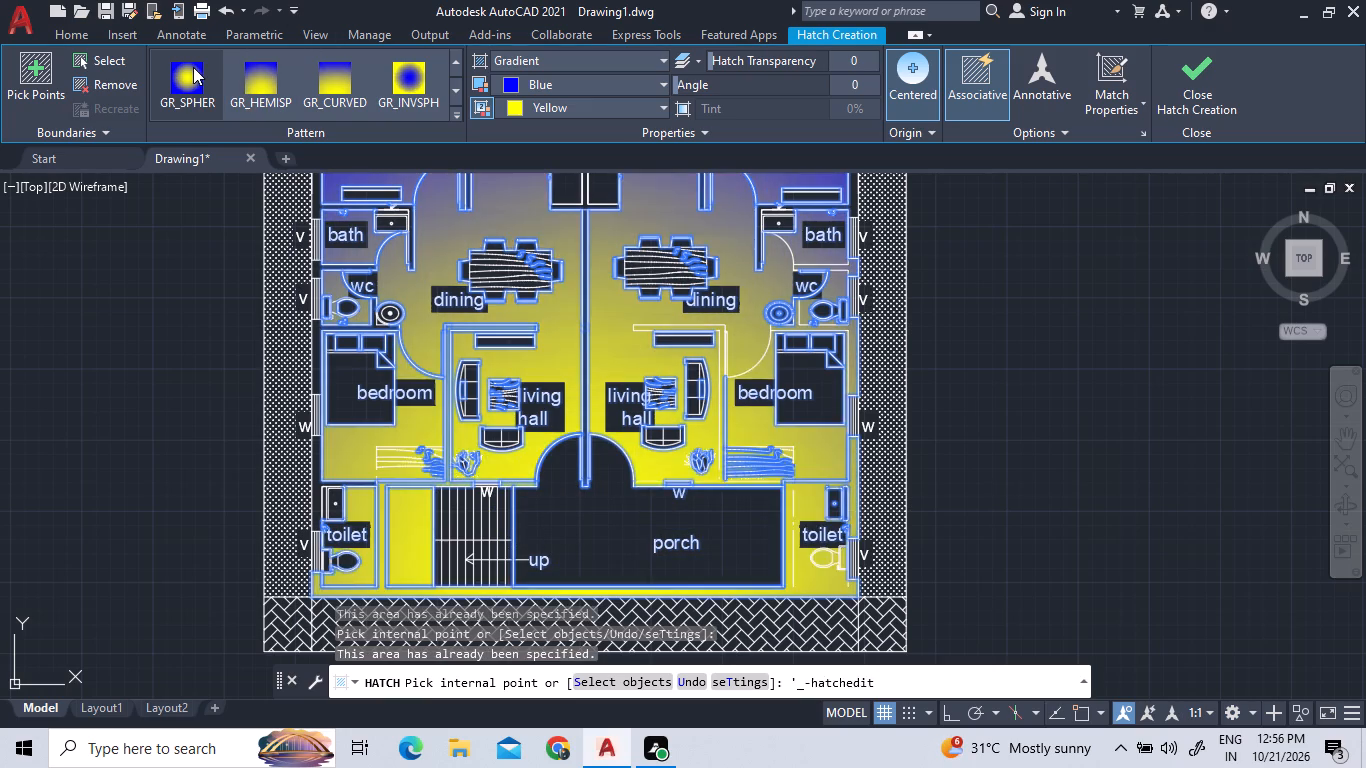
left_click(193, 67)
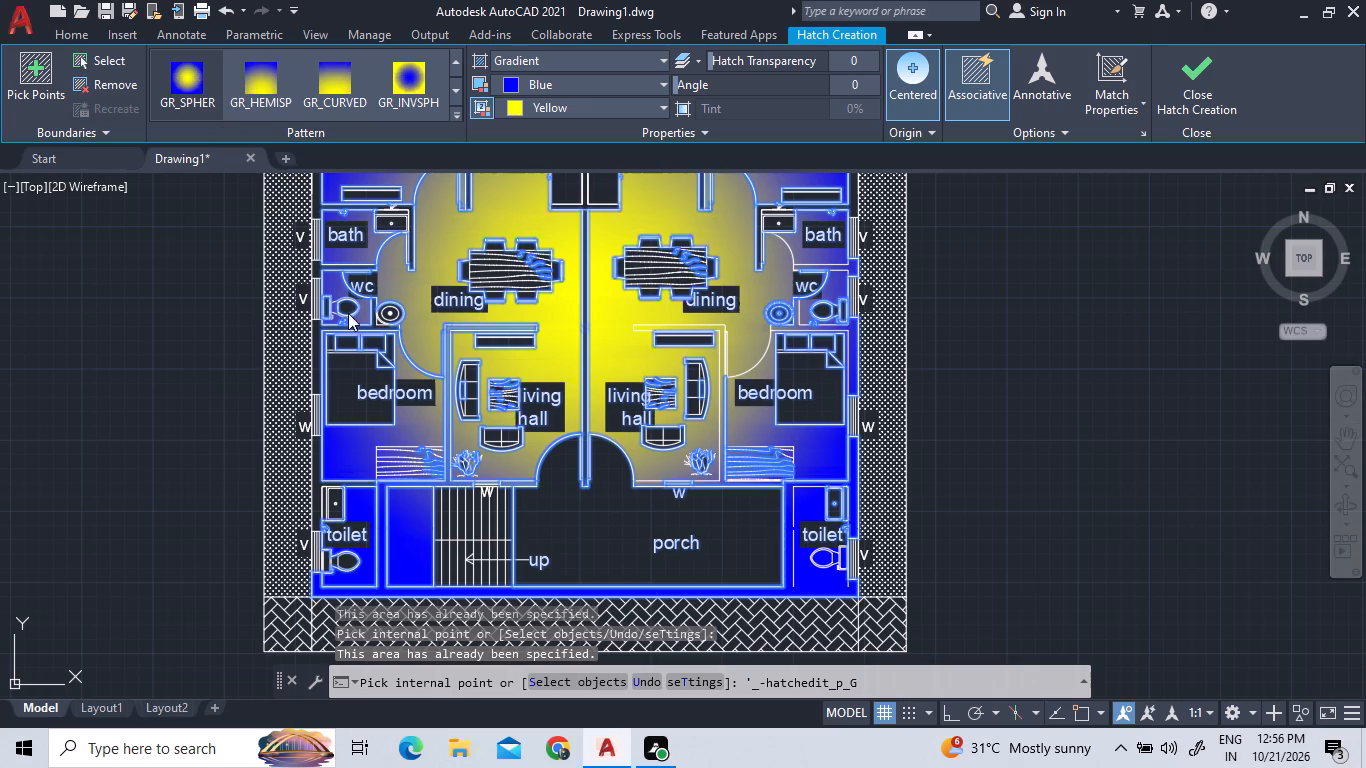
left_click(555, 517)
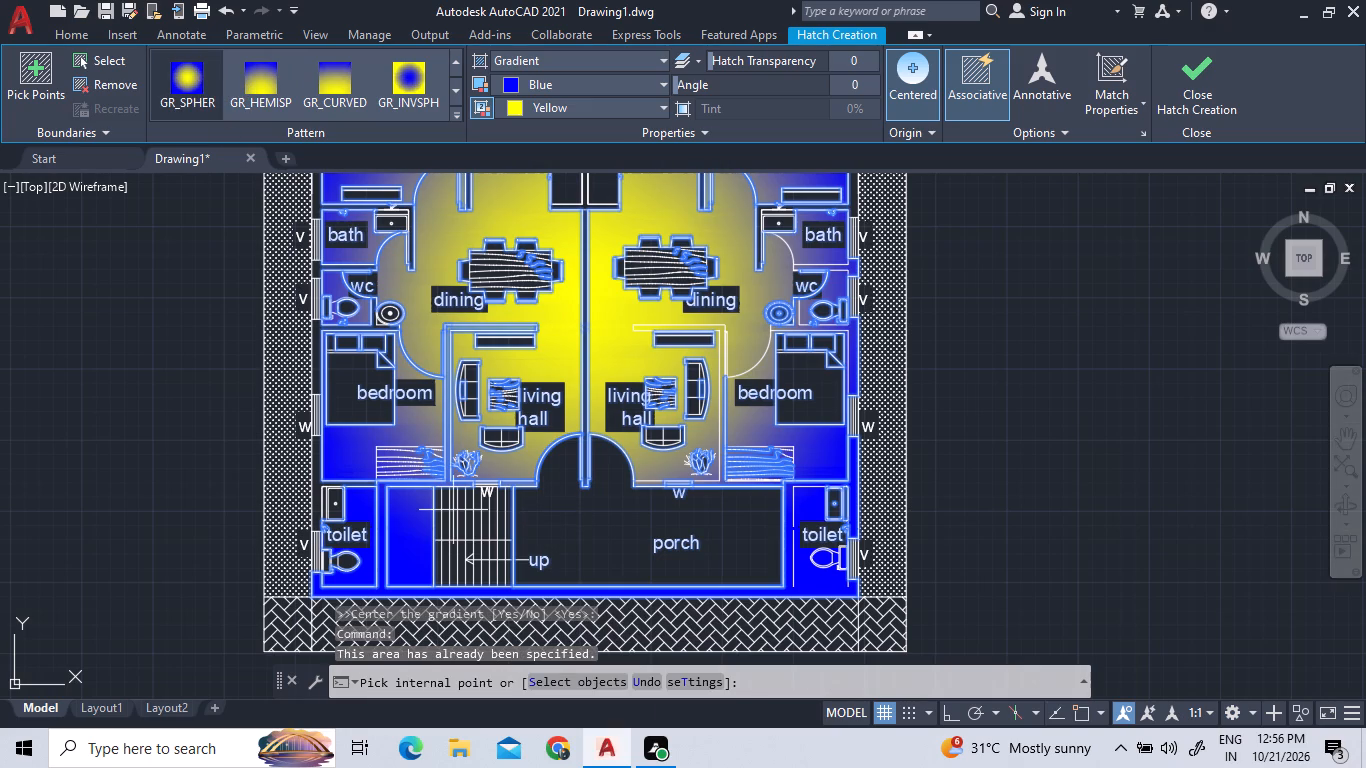
Add the first treads of the upper stair flight, next to the landing, to the gradient fill.
left_click(452, 511)
left_click(437, 512)
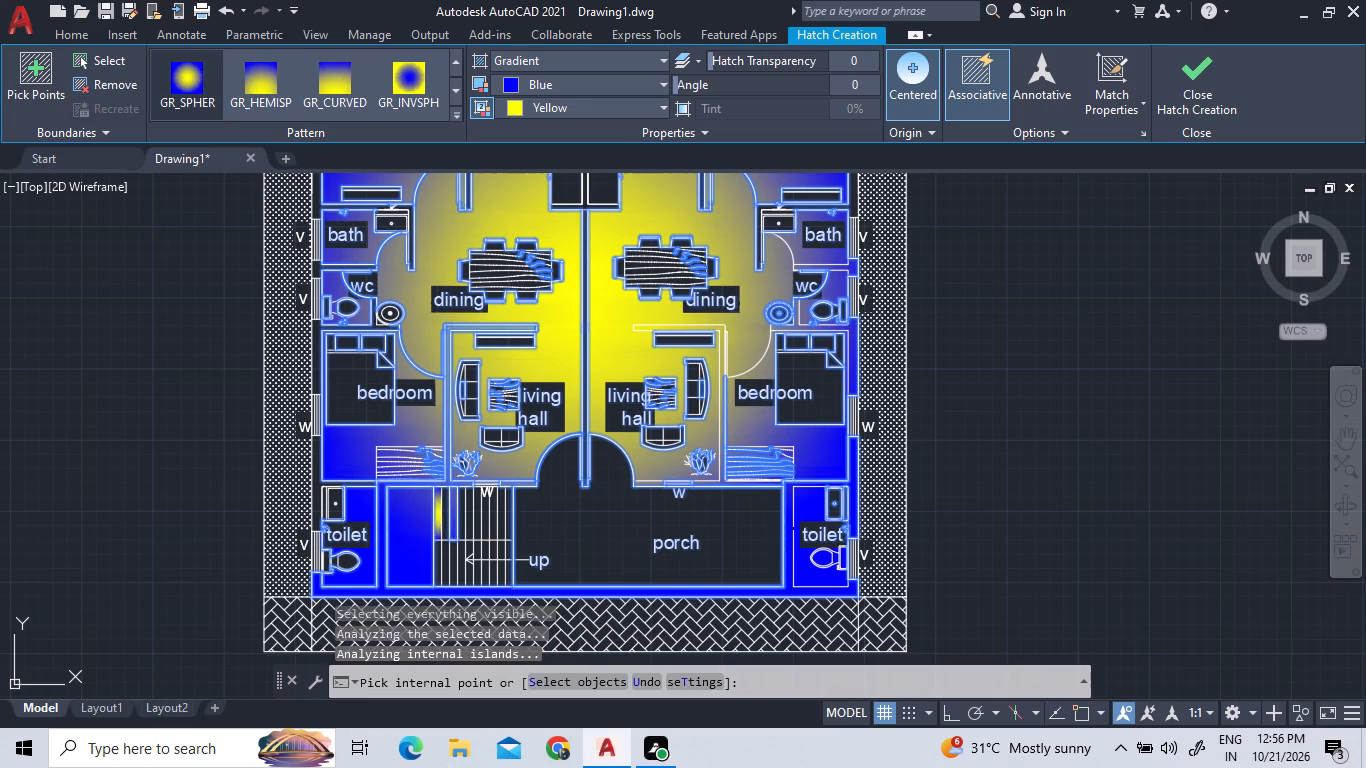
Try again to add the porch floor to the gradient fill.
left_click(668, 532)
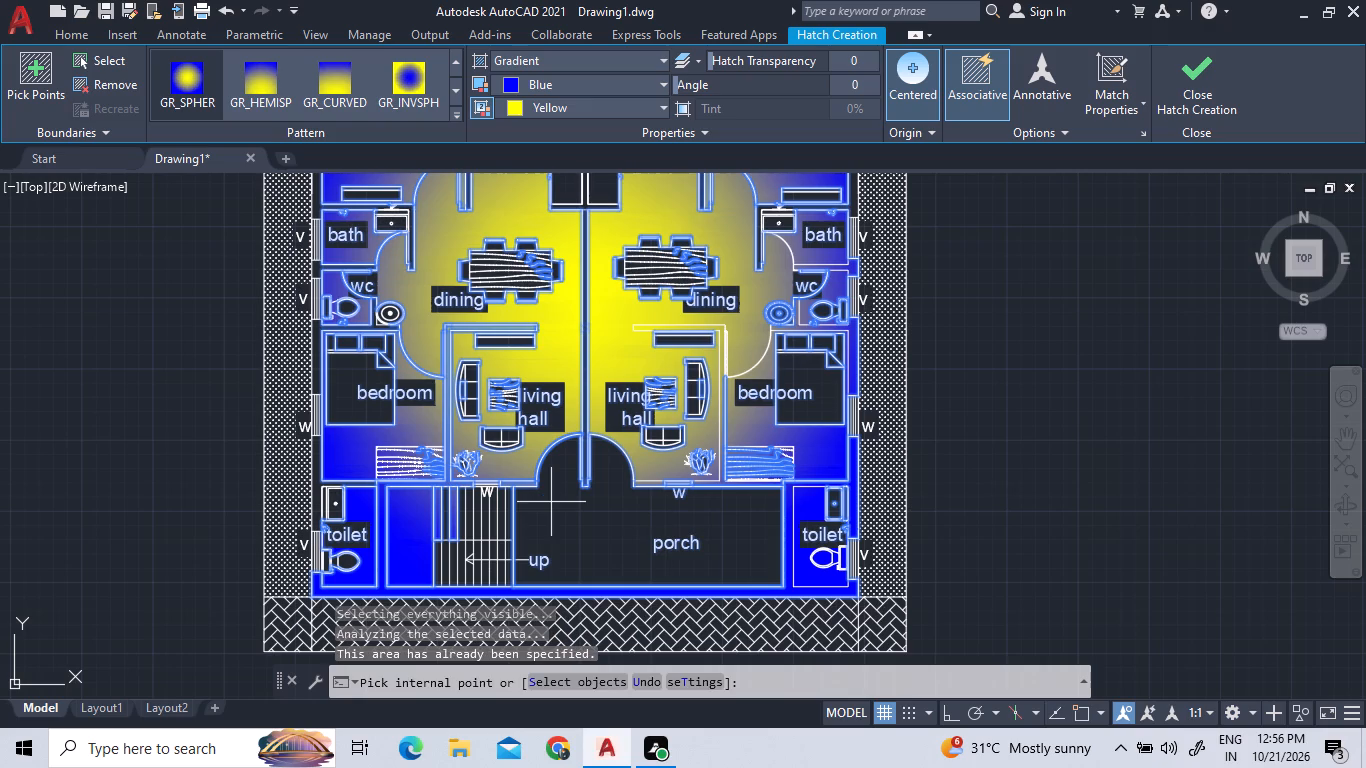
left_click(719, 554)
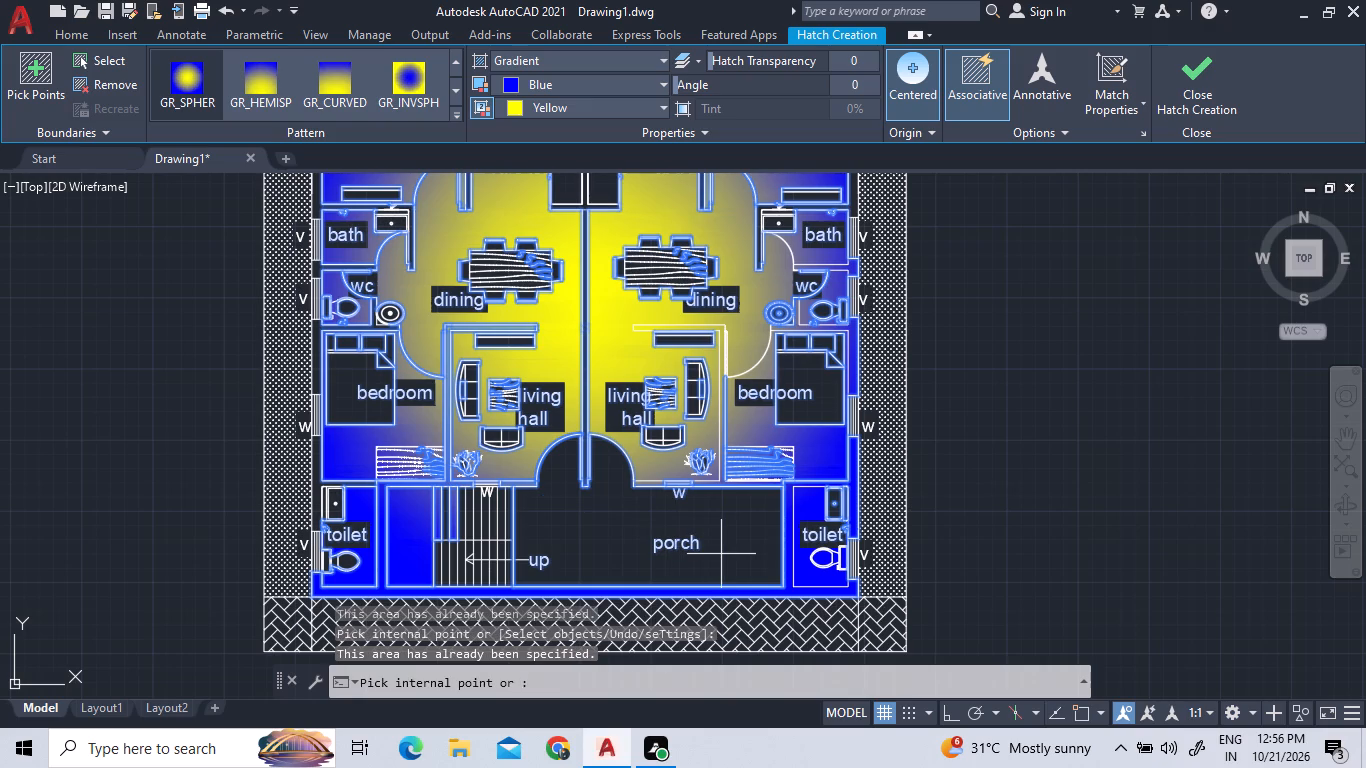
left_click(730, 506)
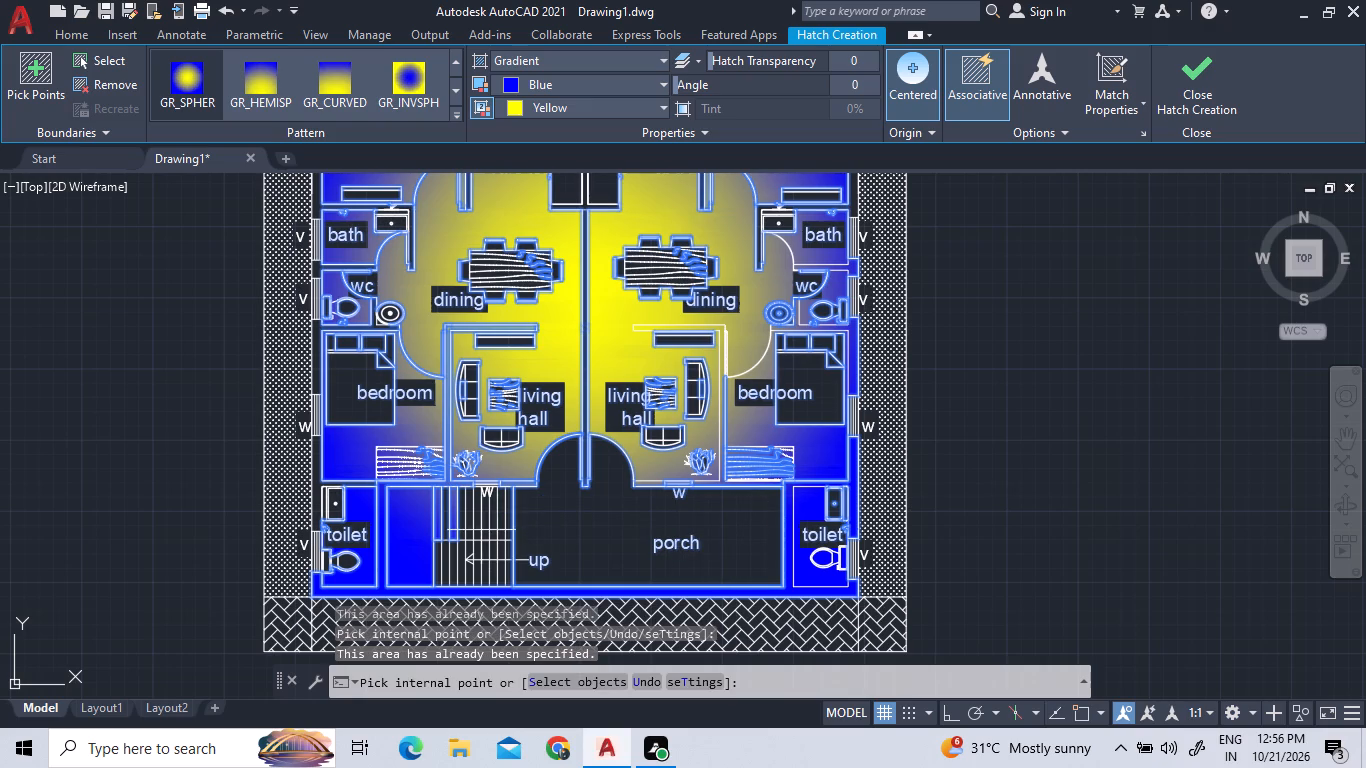
Add another upper-flight stair tread and the lower-flight treads nearest the landing to the gradient fill.
left_click(480, 529)
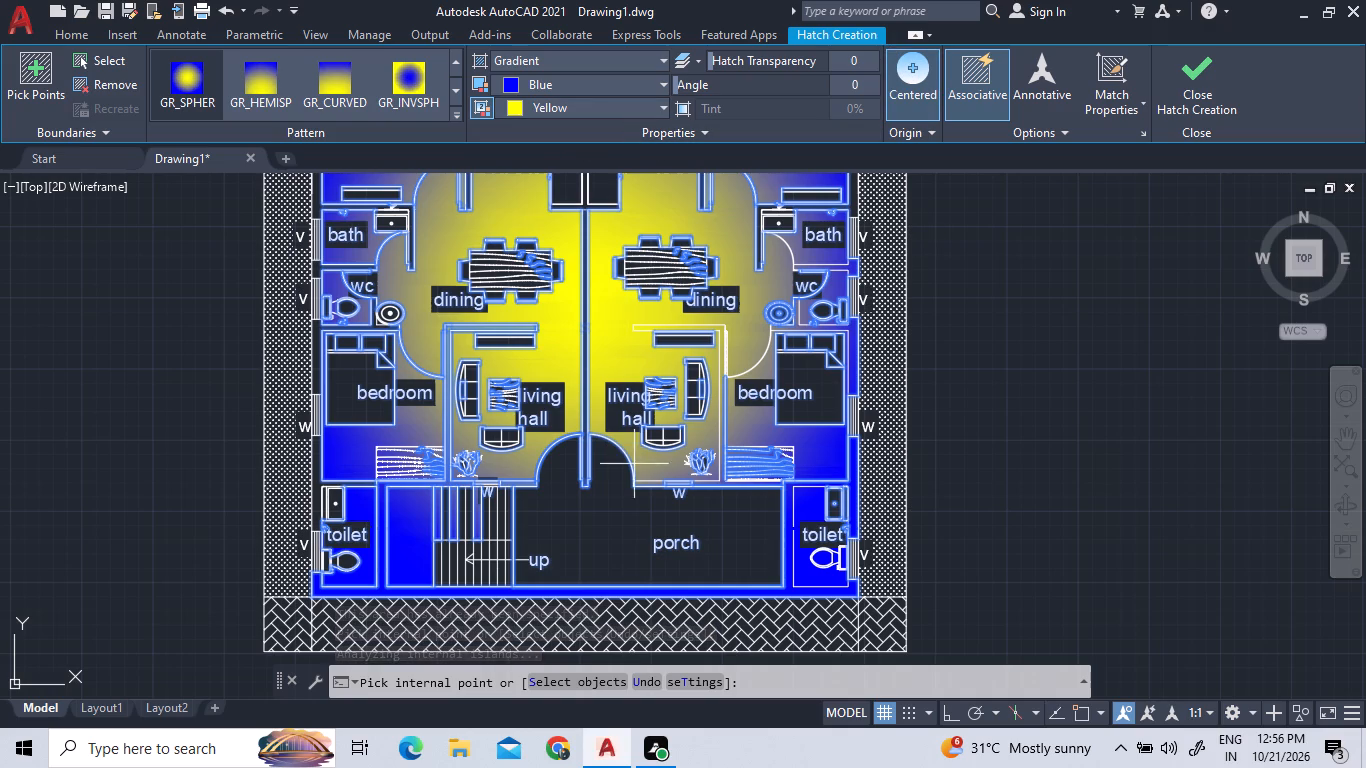
left_click(620, 550)
left_click(460, 551)
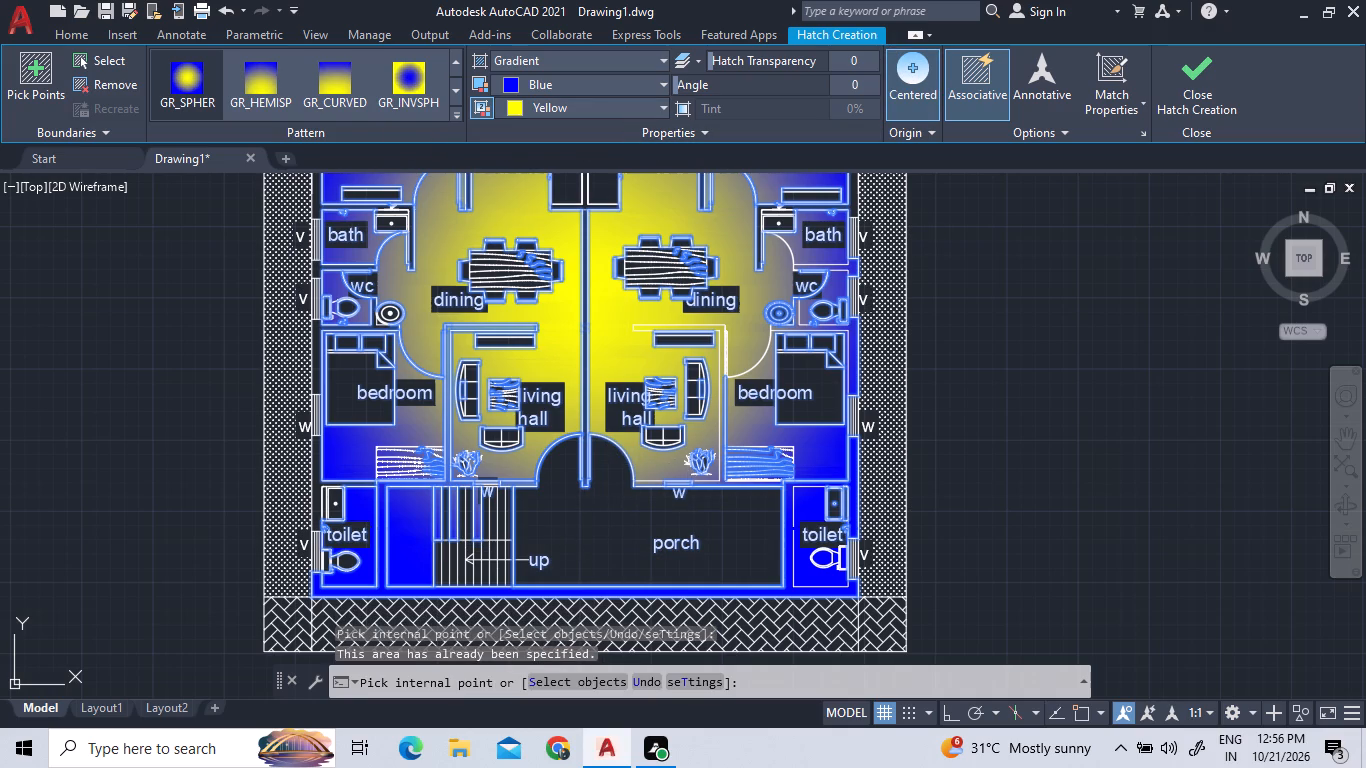
left_click(441, 558)
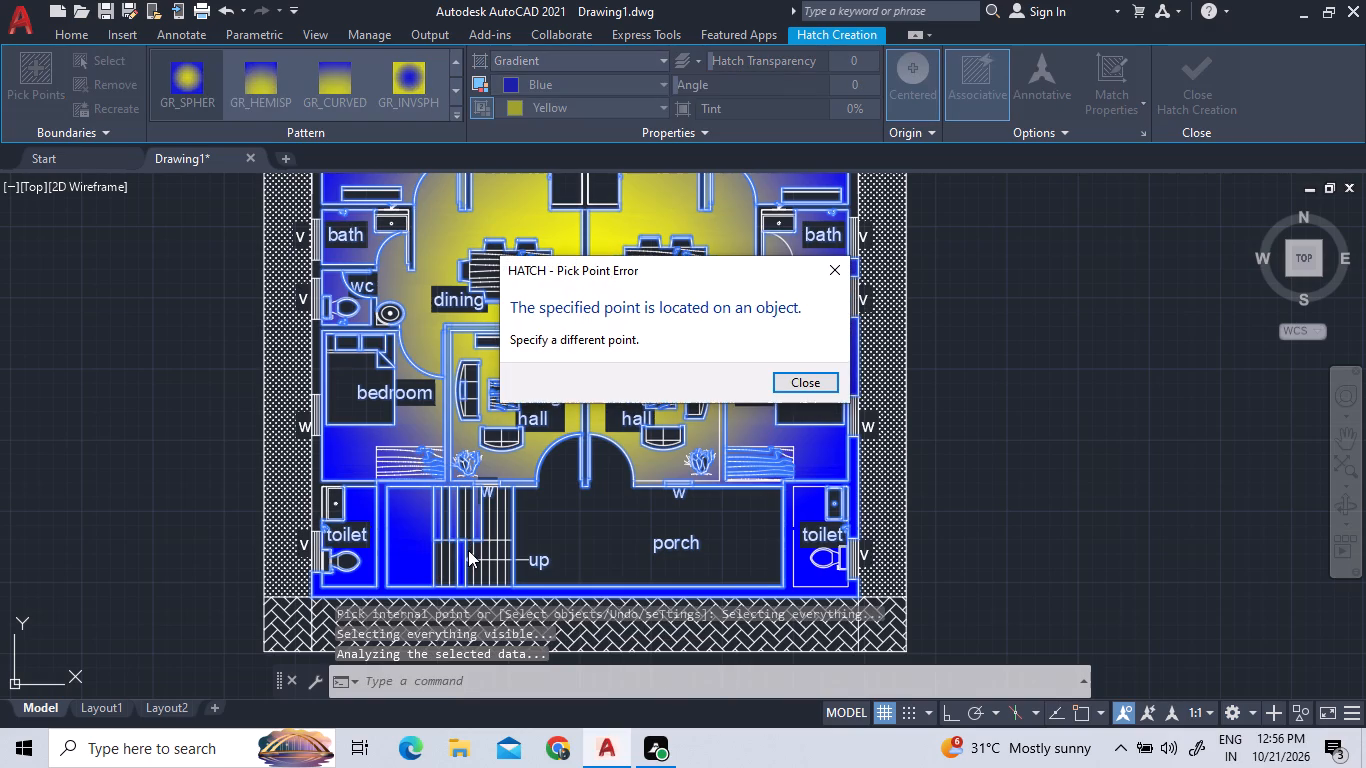
left_click(800, 376)
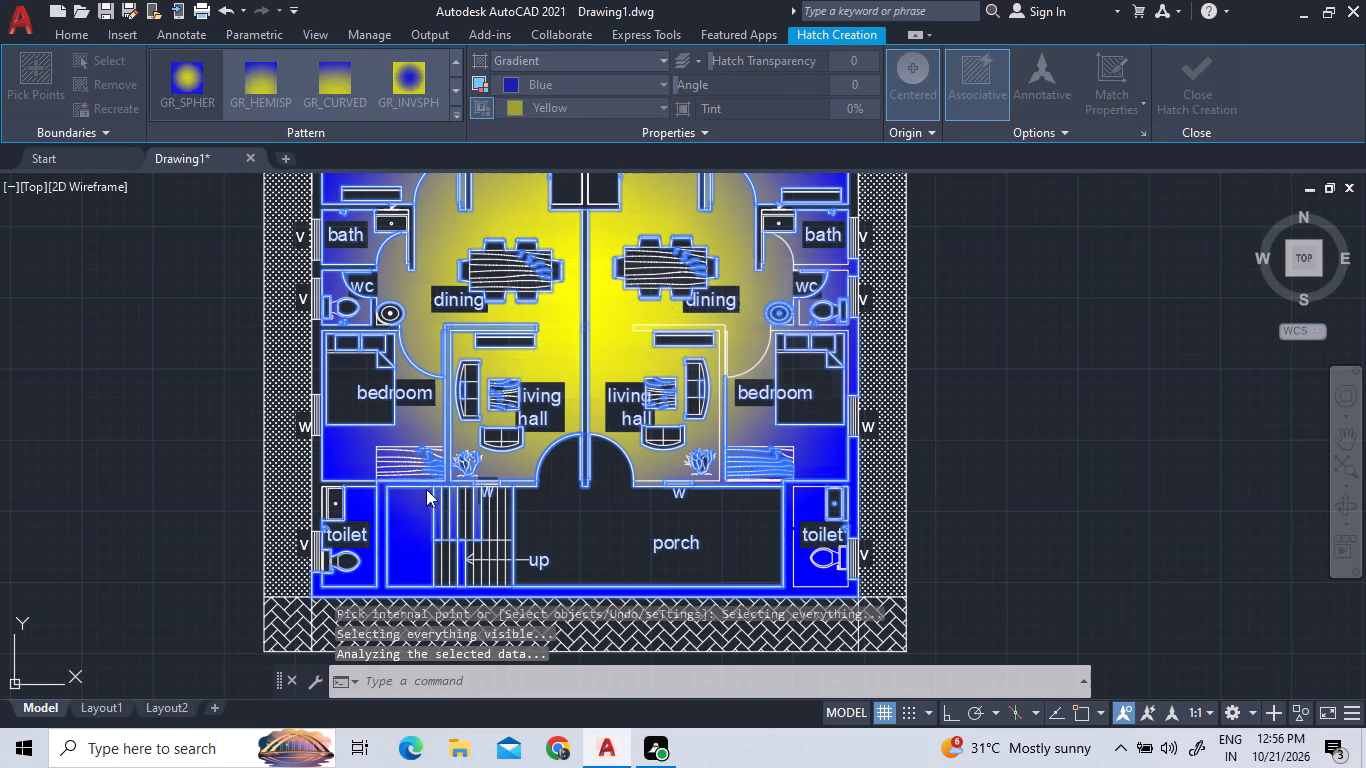
left_click(450, 560)
left_click(439, 550)
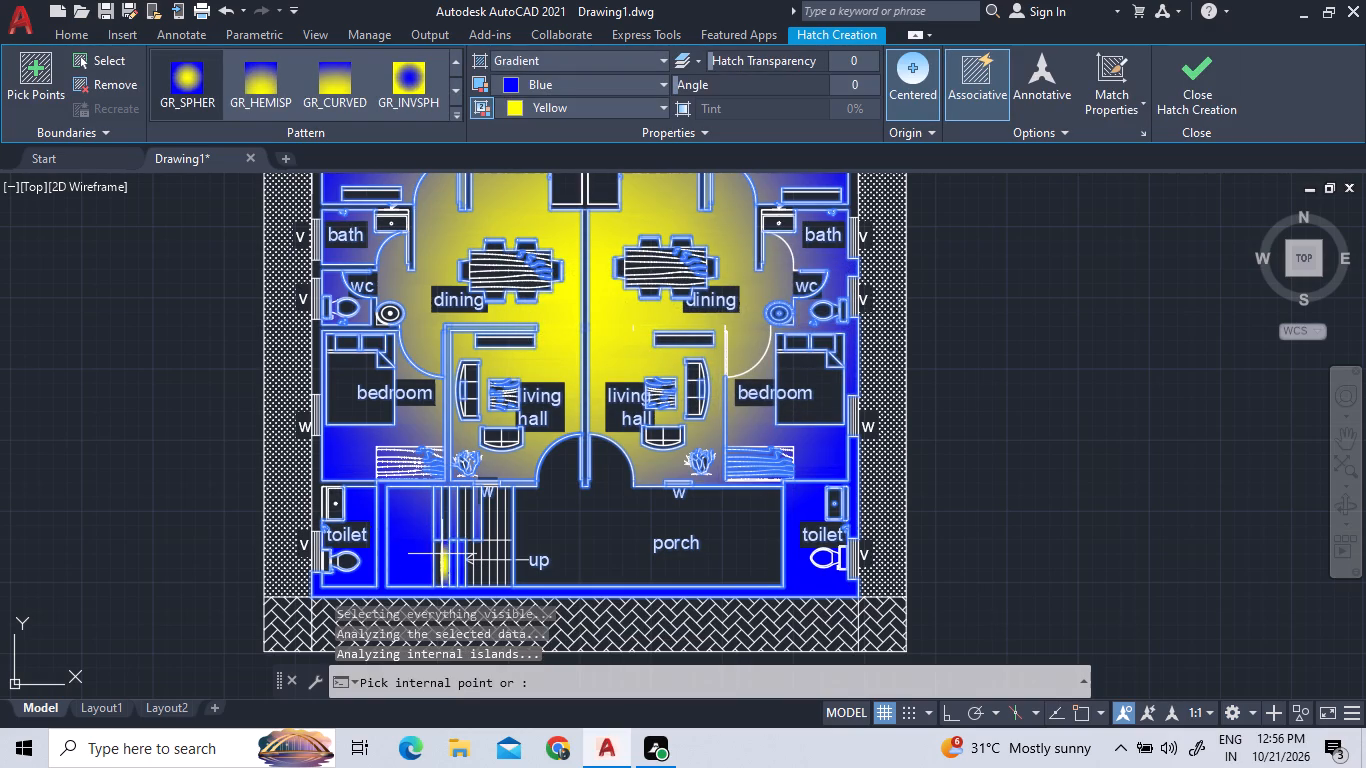
left_click(450, 553)
Add the remaining treads of the upper stair flight, up to the porch edge, to the gradient fill.
left_click(507, 525)
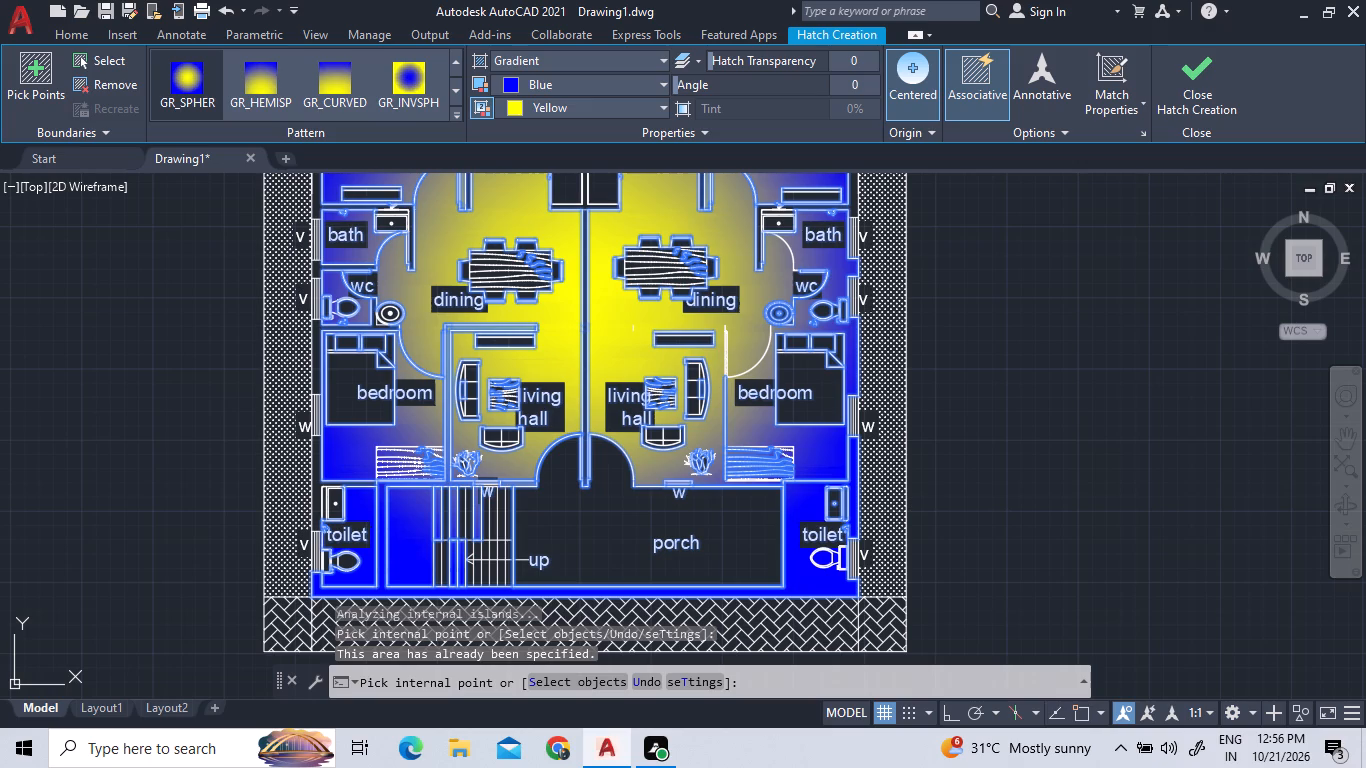
left_click(484, 504)
left_click(500, 511)
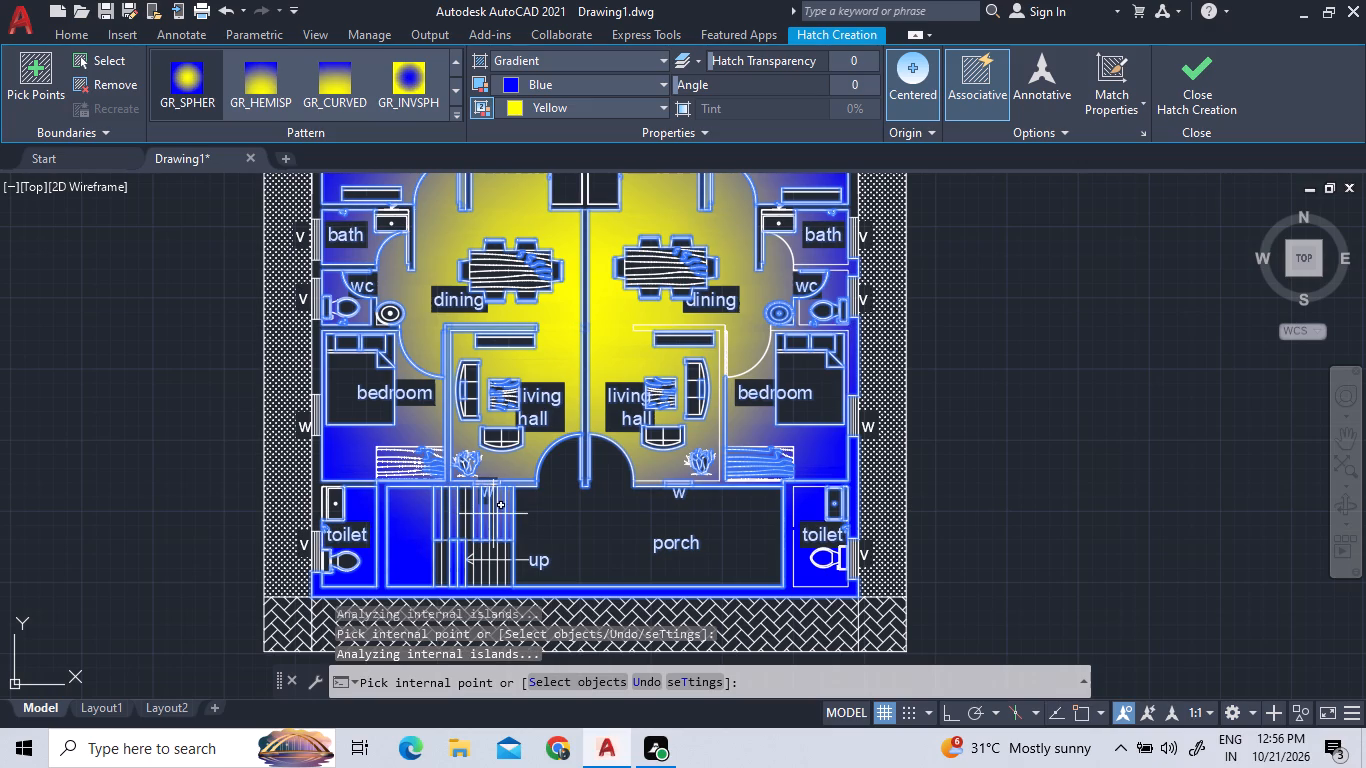
left_click(493, 514)
left_click(466, 509)
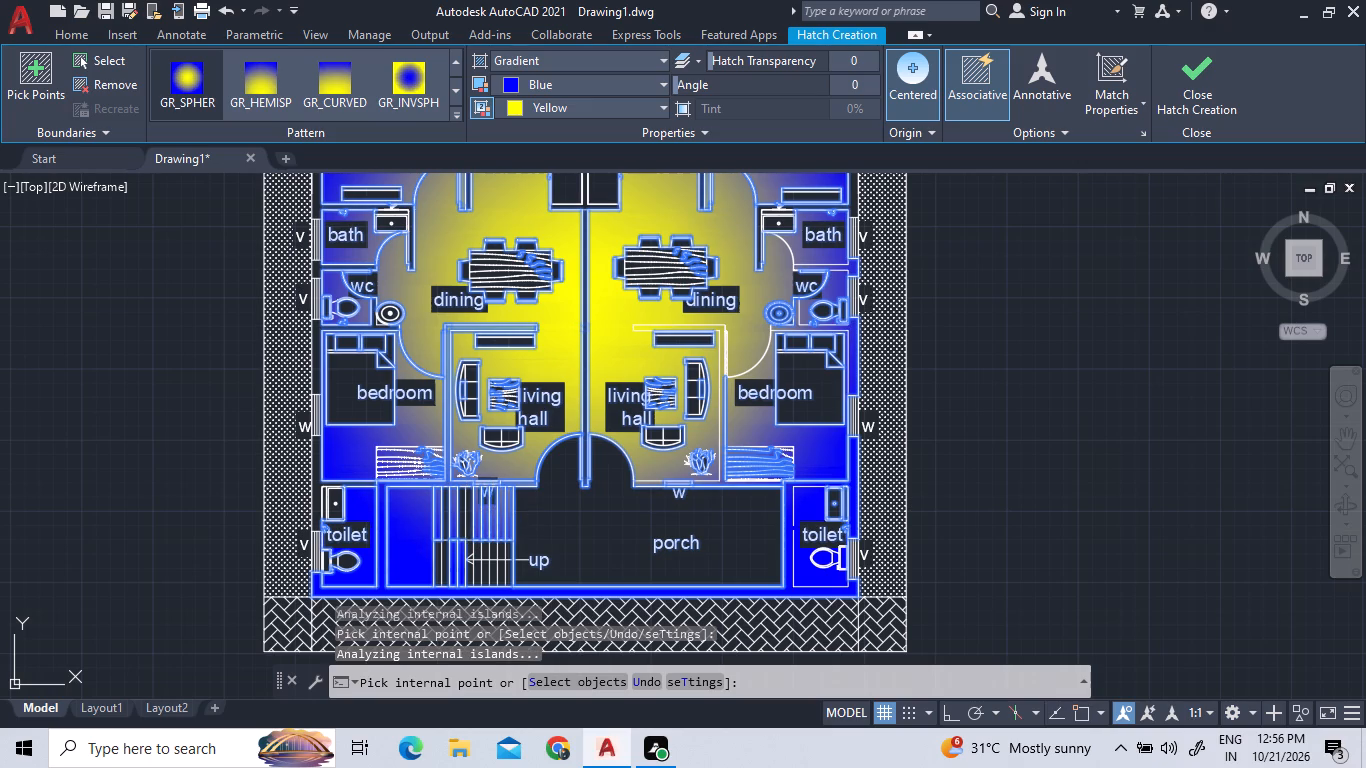
left_click(462, 502)
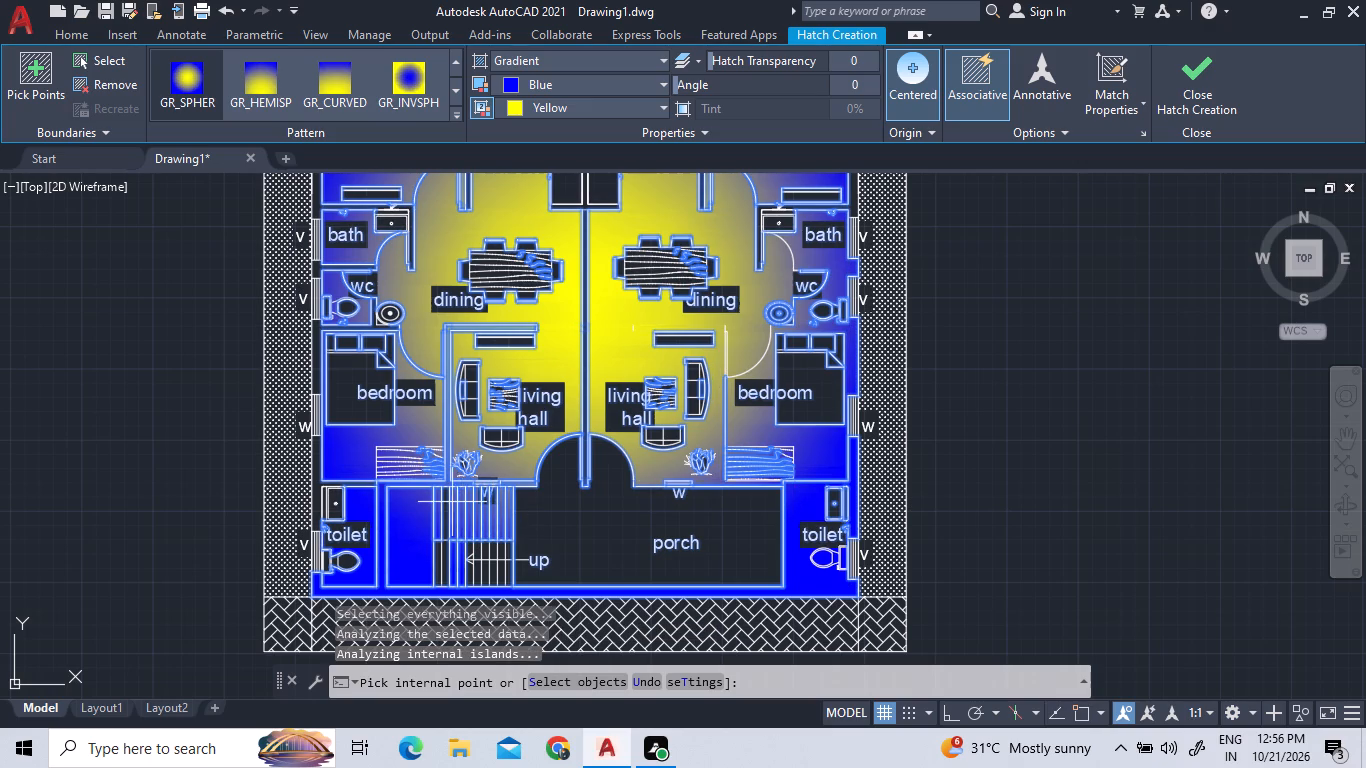
left_click(444, 502)
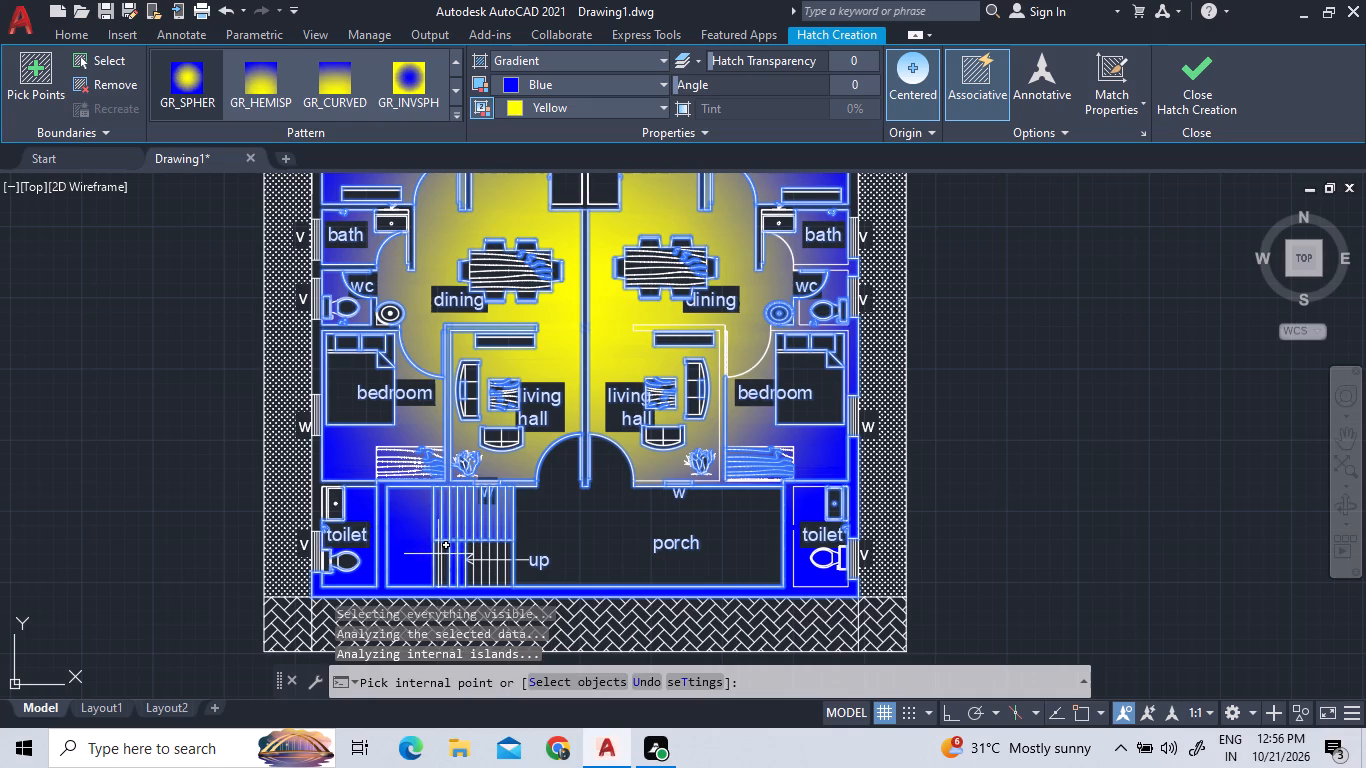
Extend the gradient fill over the lower stair flight's treads beside the landing and the tread areas above the up arrow.
left_click(438, 554)
left_click(447, 553)
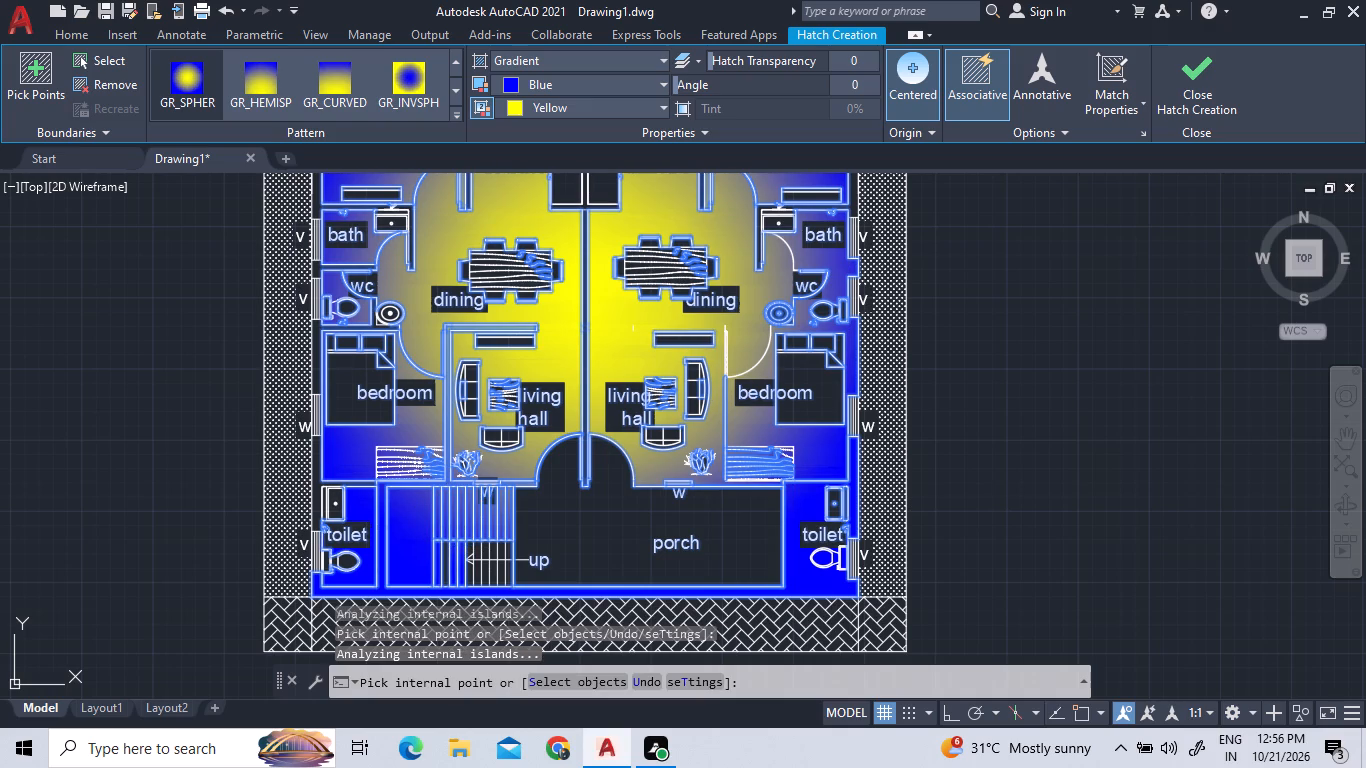
left_click(469, 550)
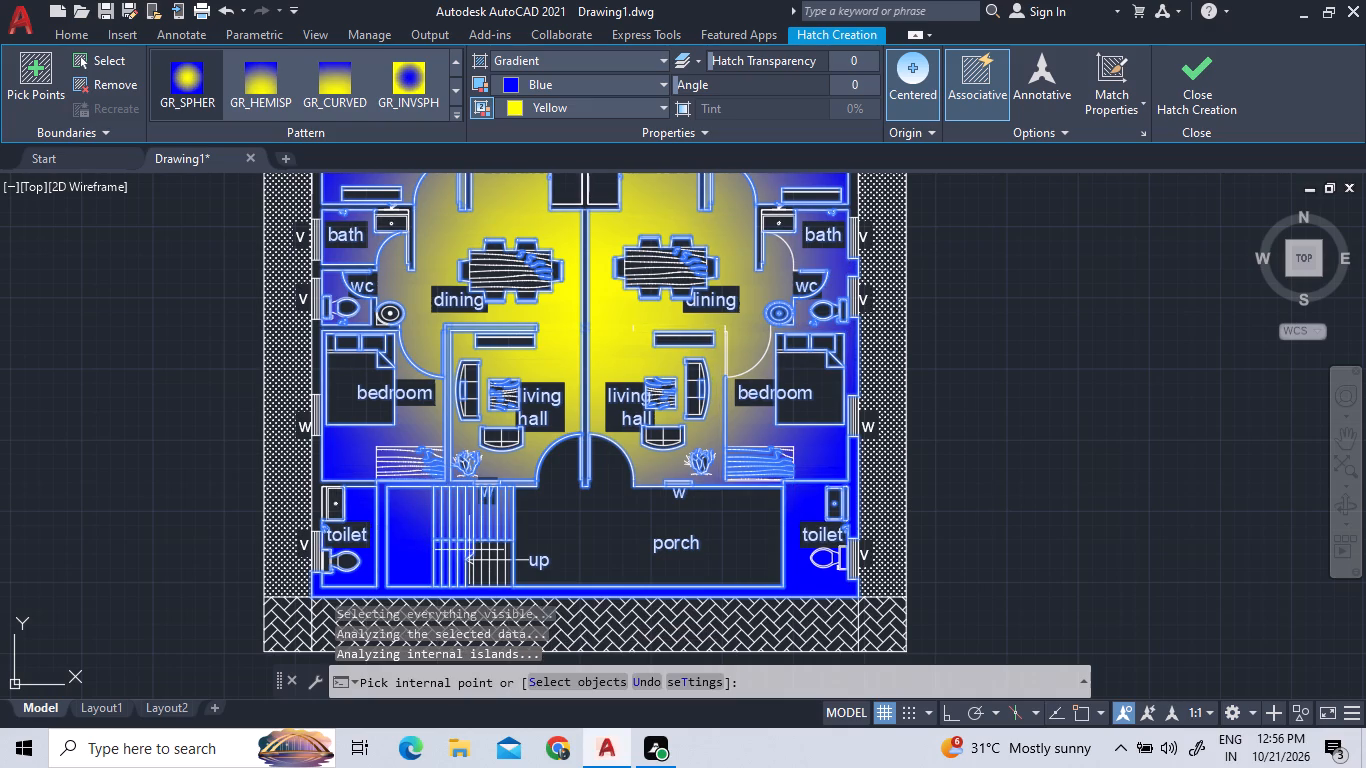
scroll(487, 572, "up", 3)
scroll(515, 527, "down", 1)
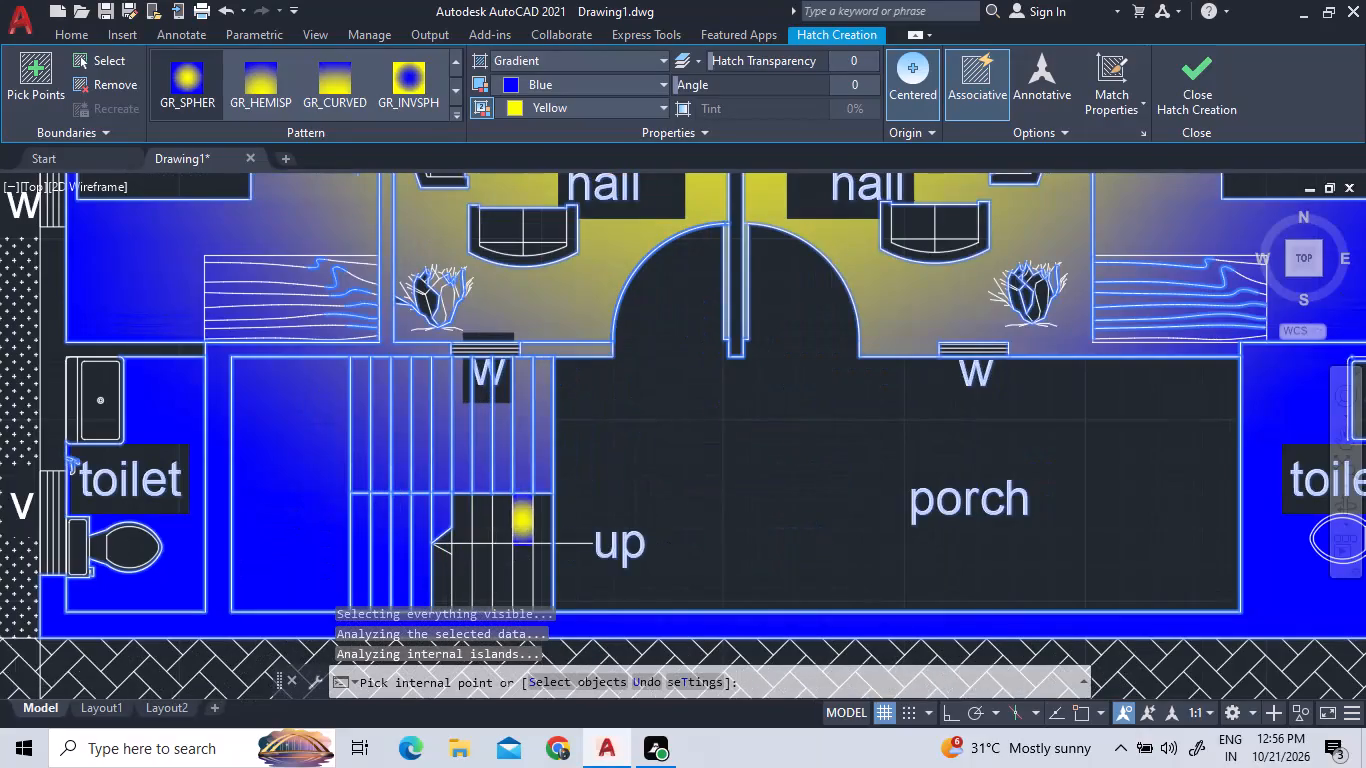
left_click(514, 531)
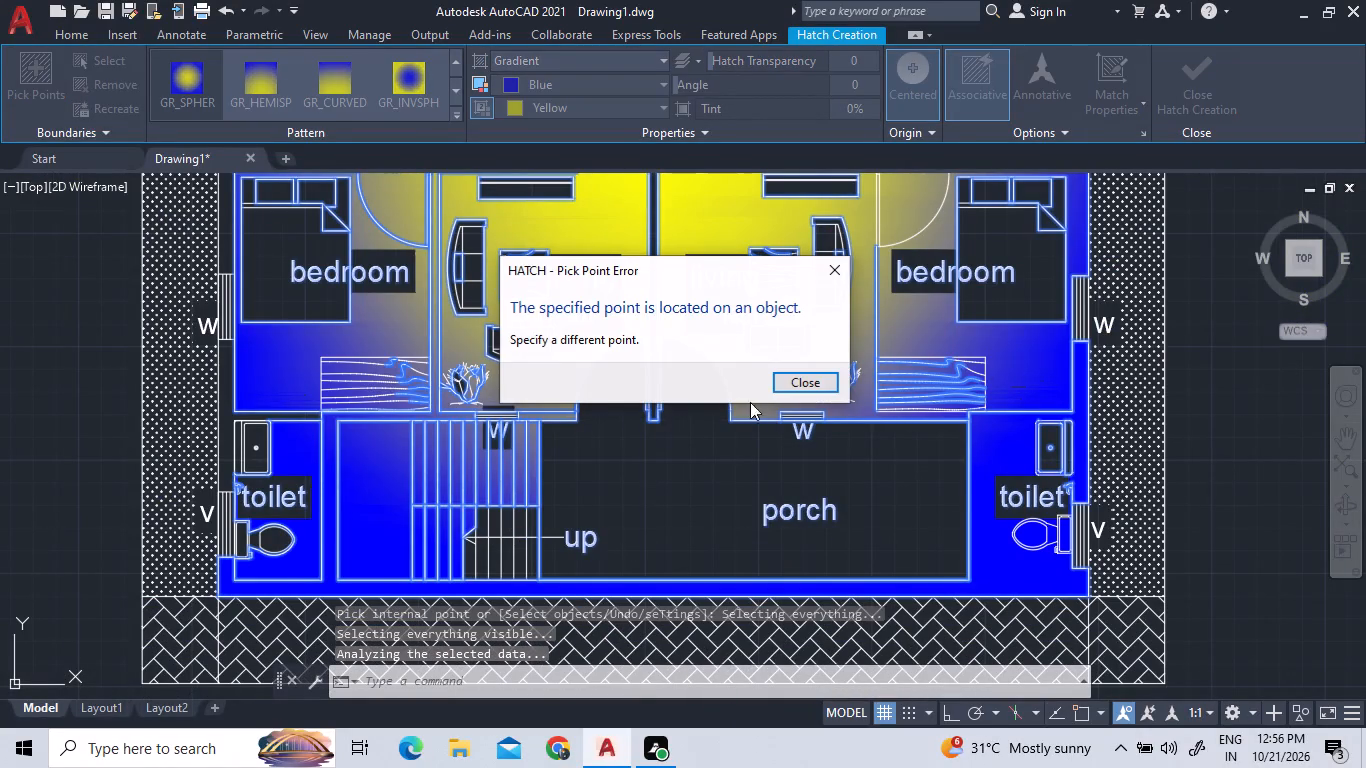
left_click(815, 379)
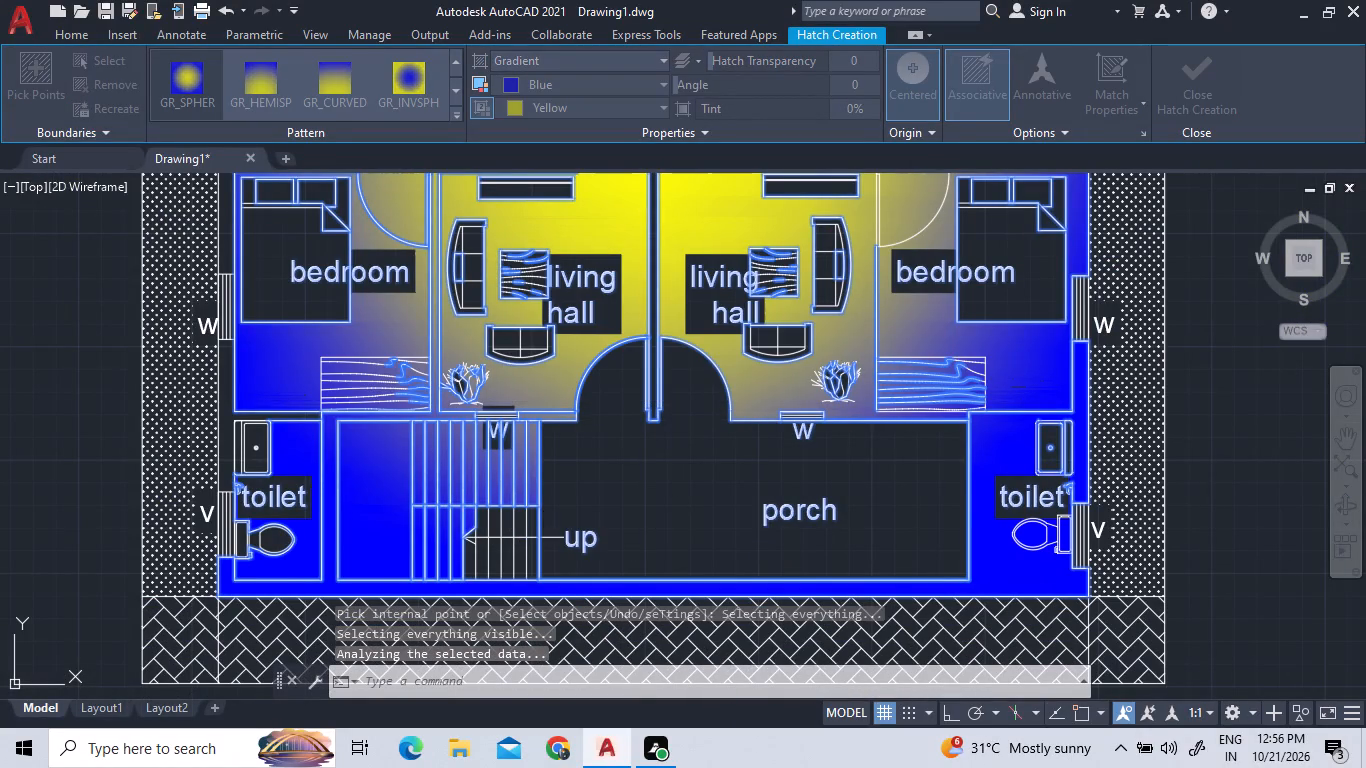
left_click(534, 522)
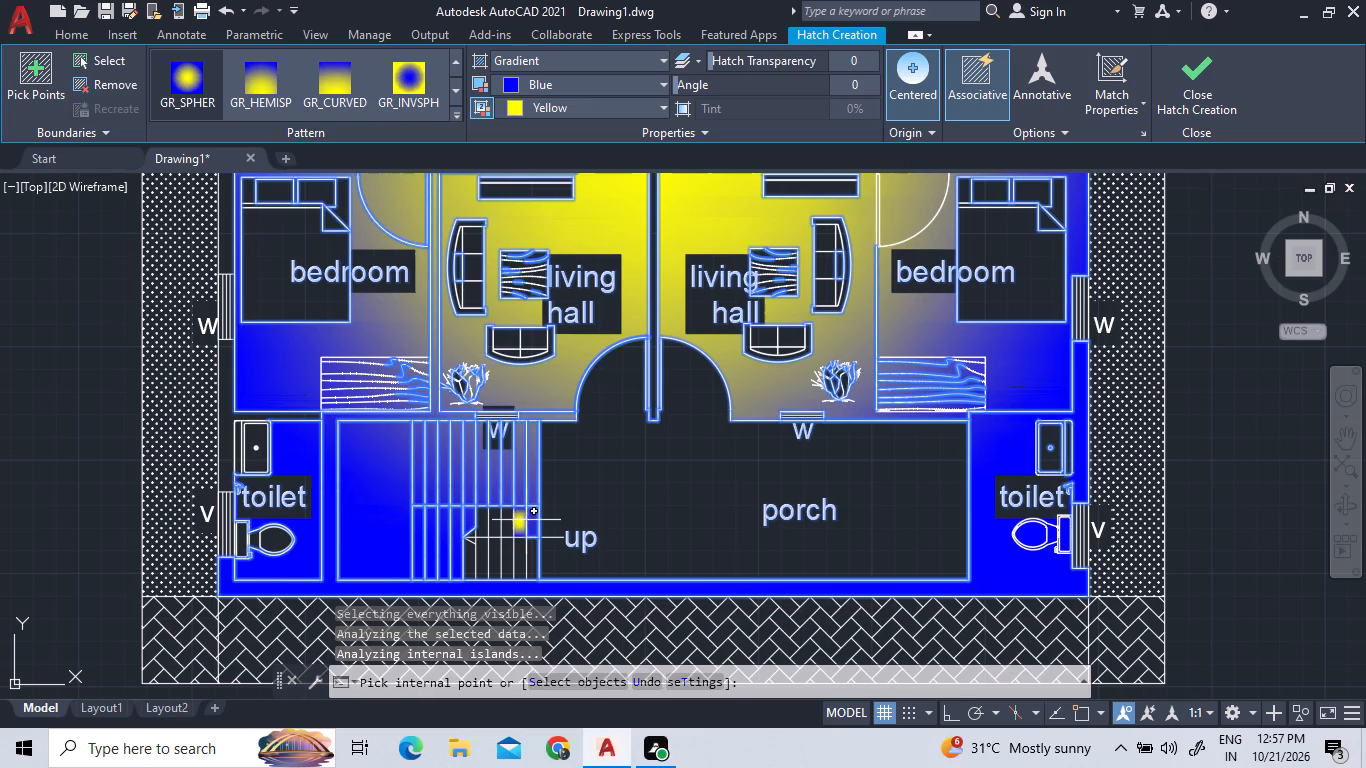
left_click(523, 520)
left_click(502, 513)
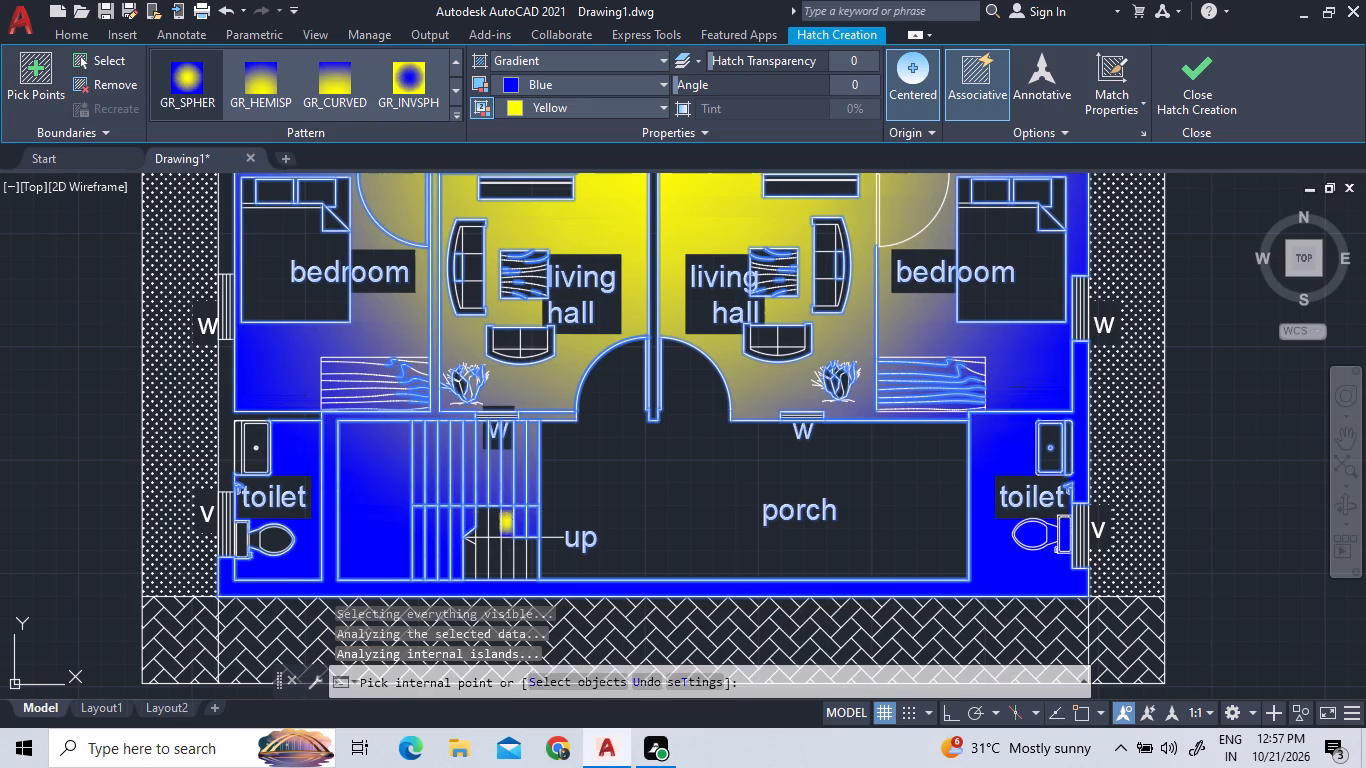
left_click(484, 512)
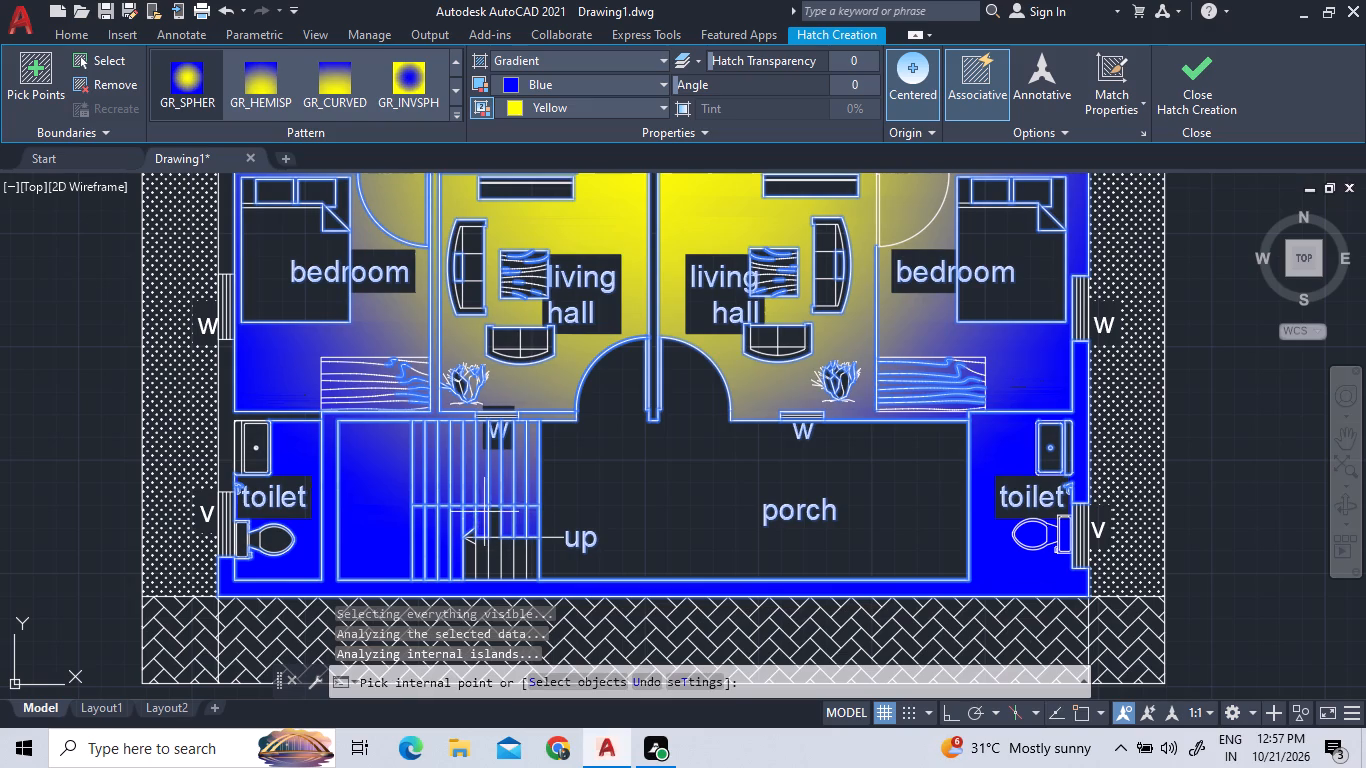
left_click(495, 519)
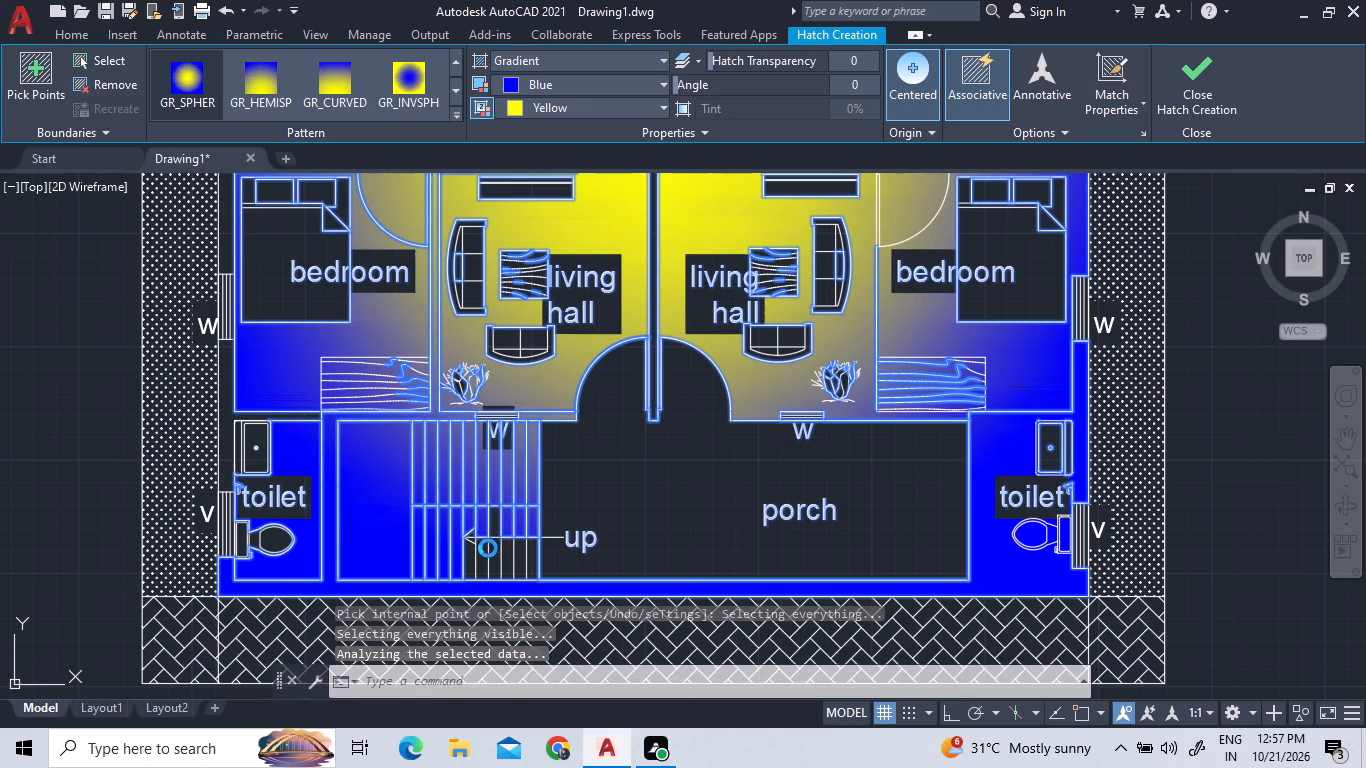
Fill the lower stair flight's tread areas below the up arrow with the same gradient, through to the porch edge.
left_click(473, 555)
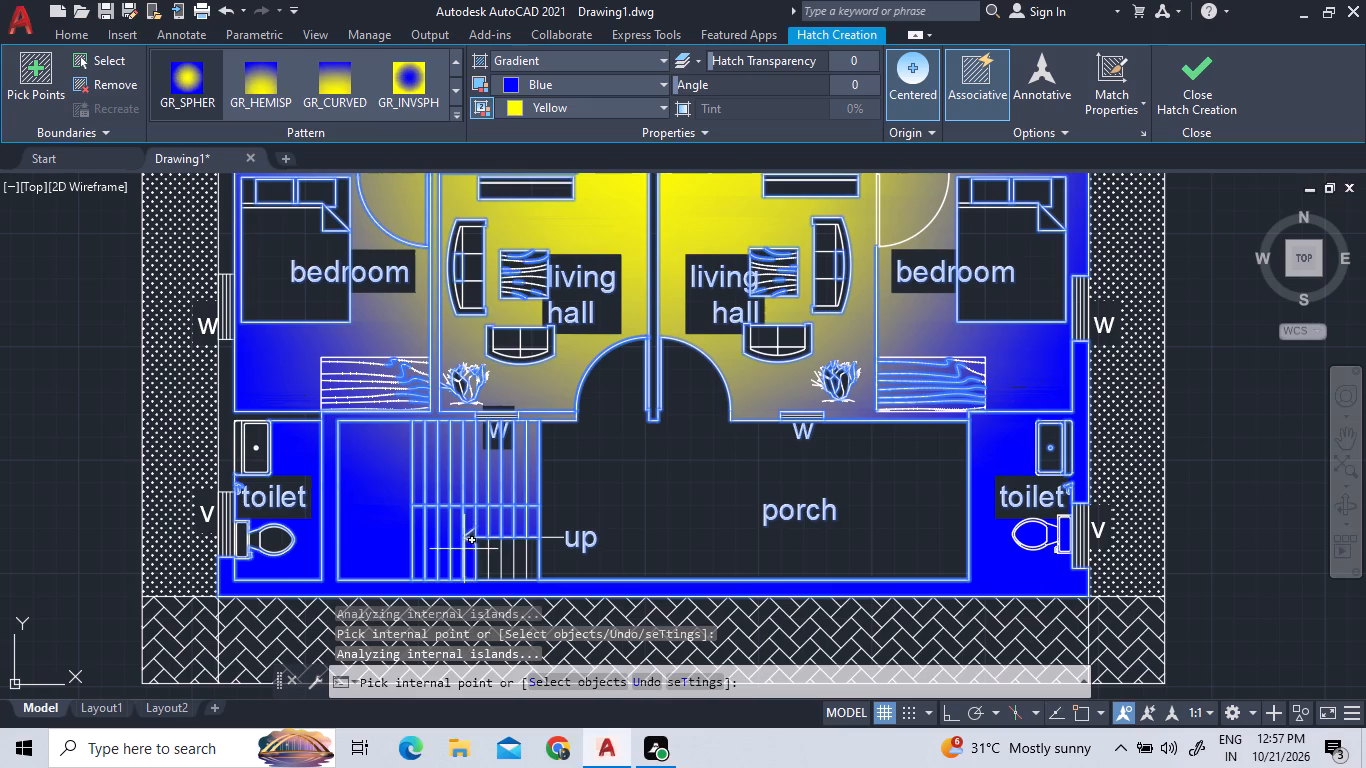
left_click(481, 552)
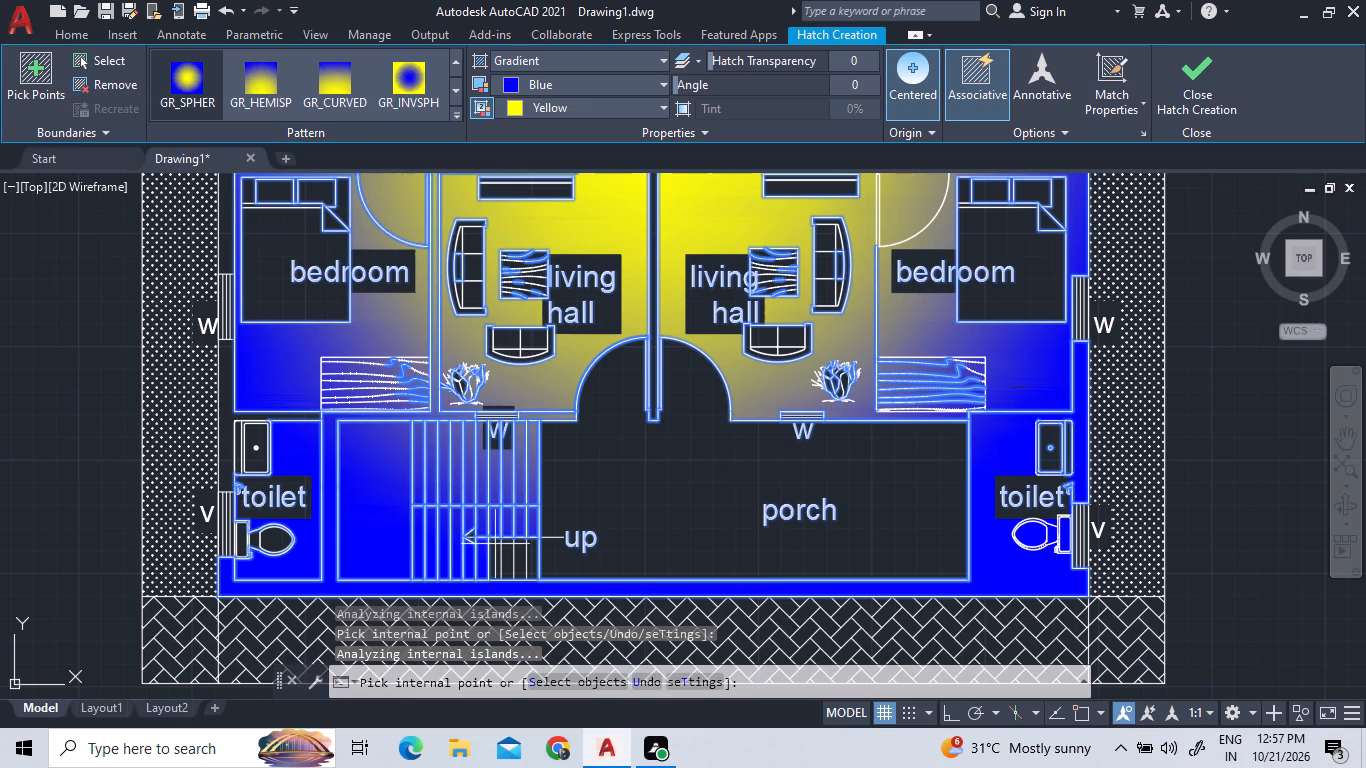
left_click(499, 545)
left_click(509, 547)
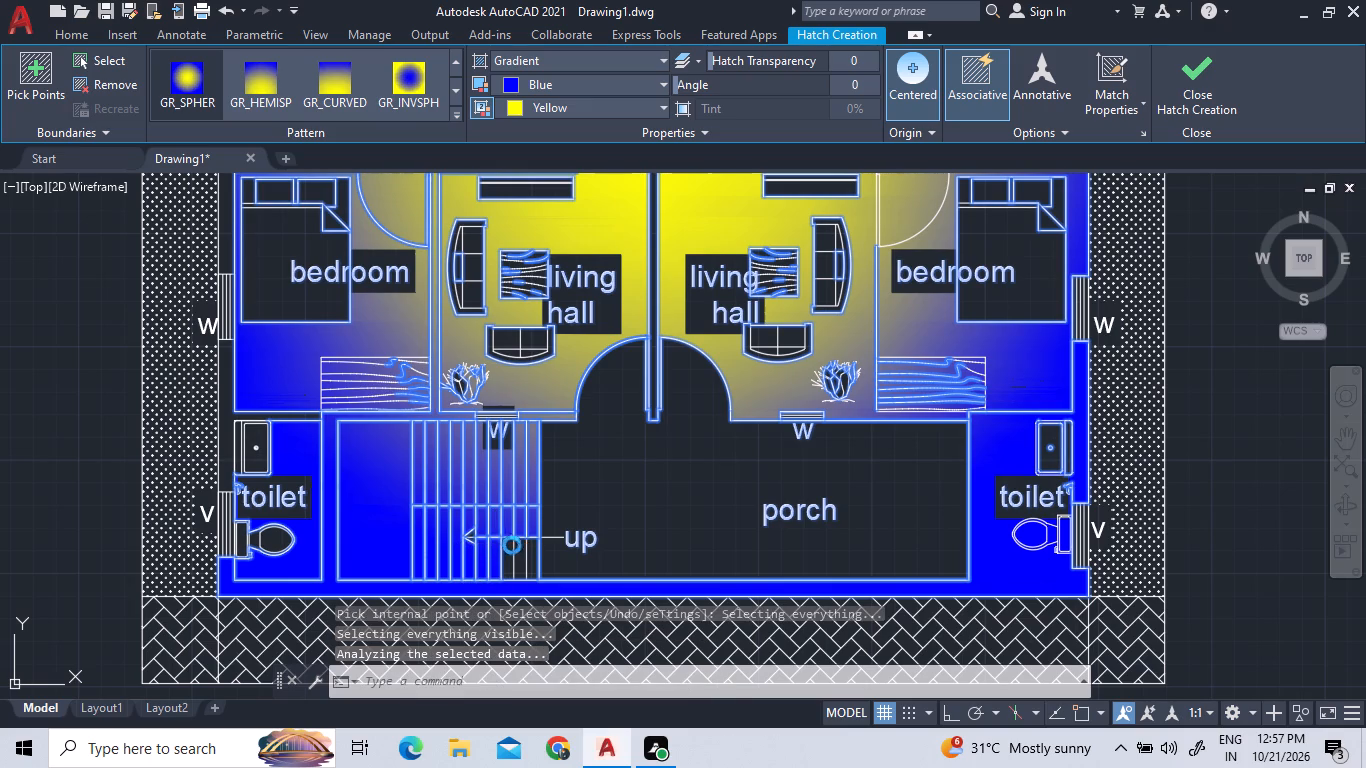
left_click(521, 548)
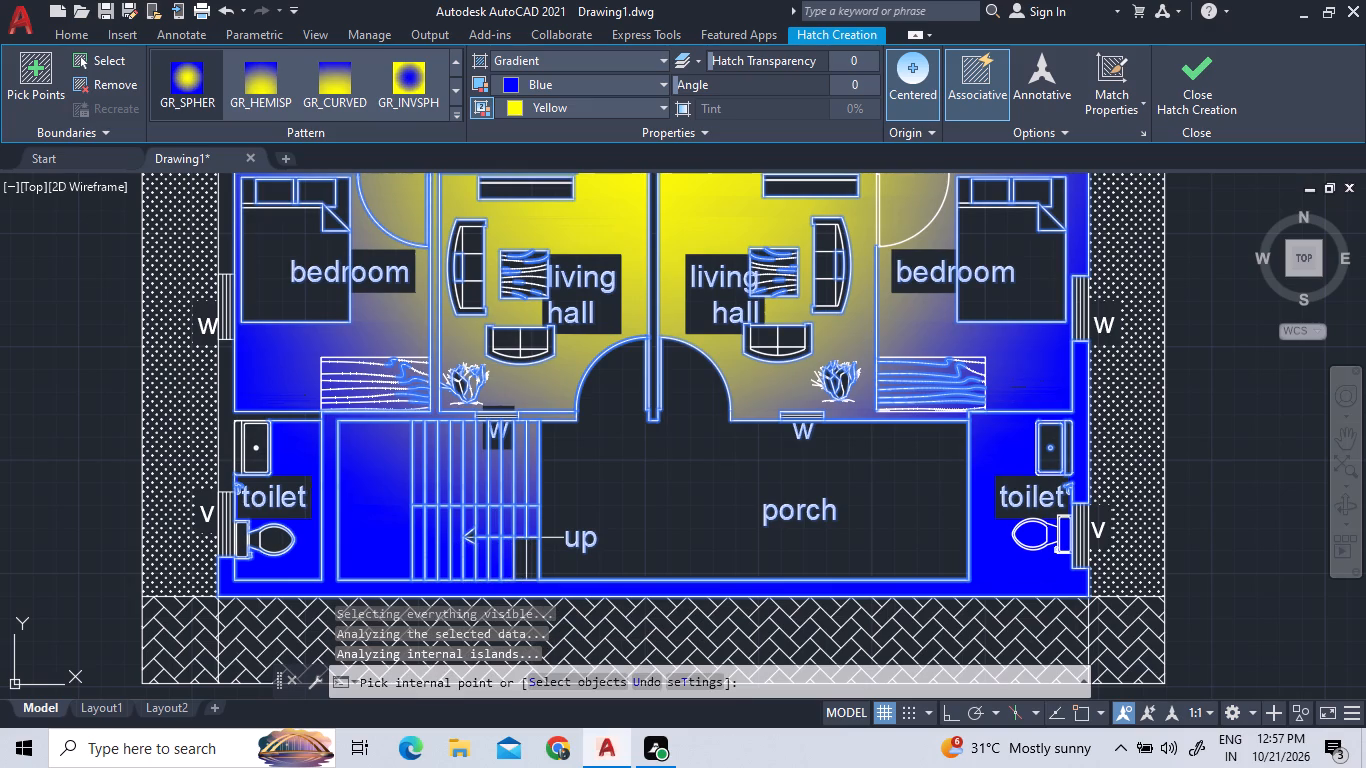
left_click(534, 548)
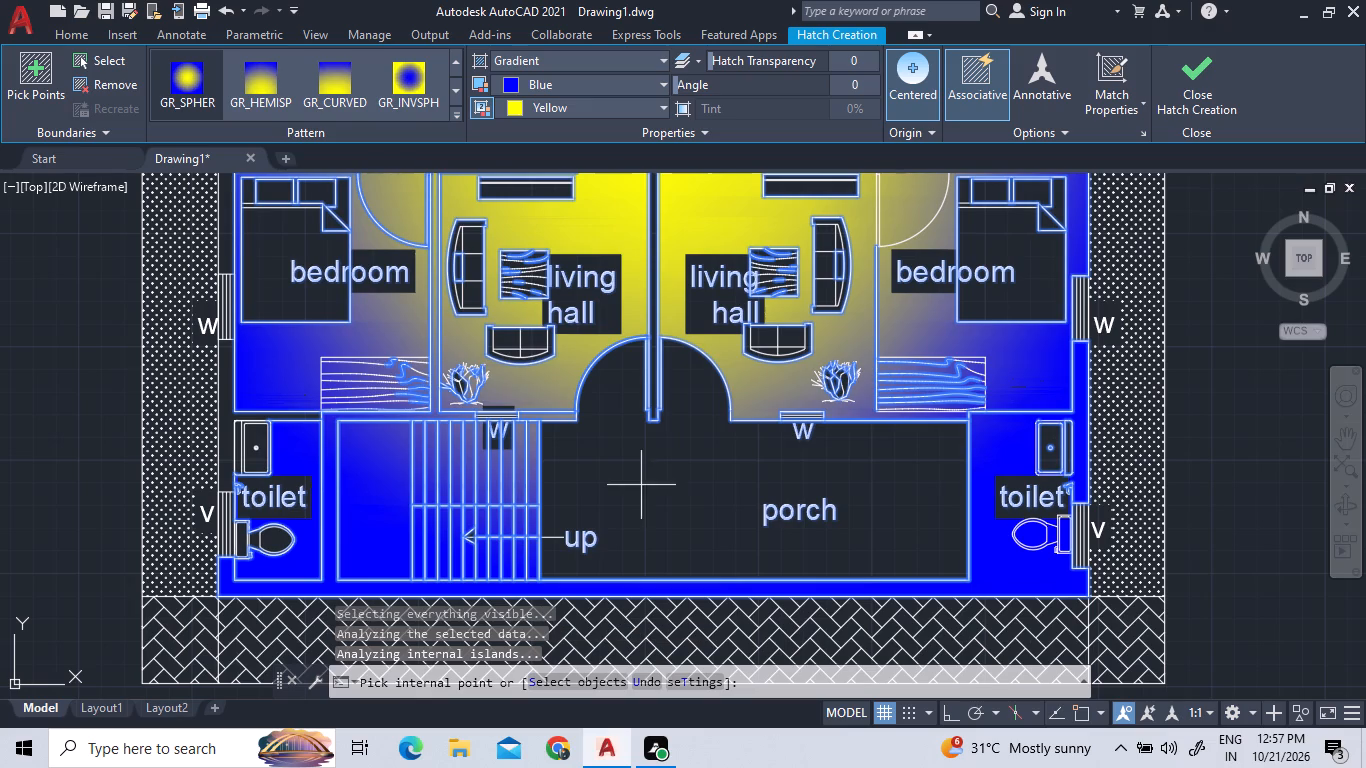
Add the porch floor to the blue-yellow gradient fill and finish the hatch.
left_click(681, 472)
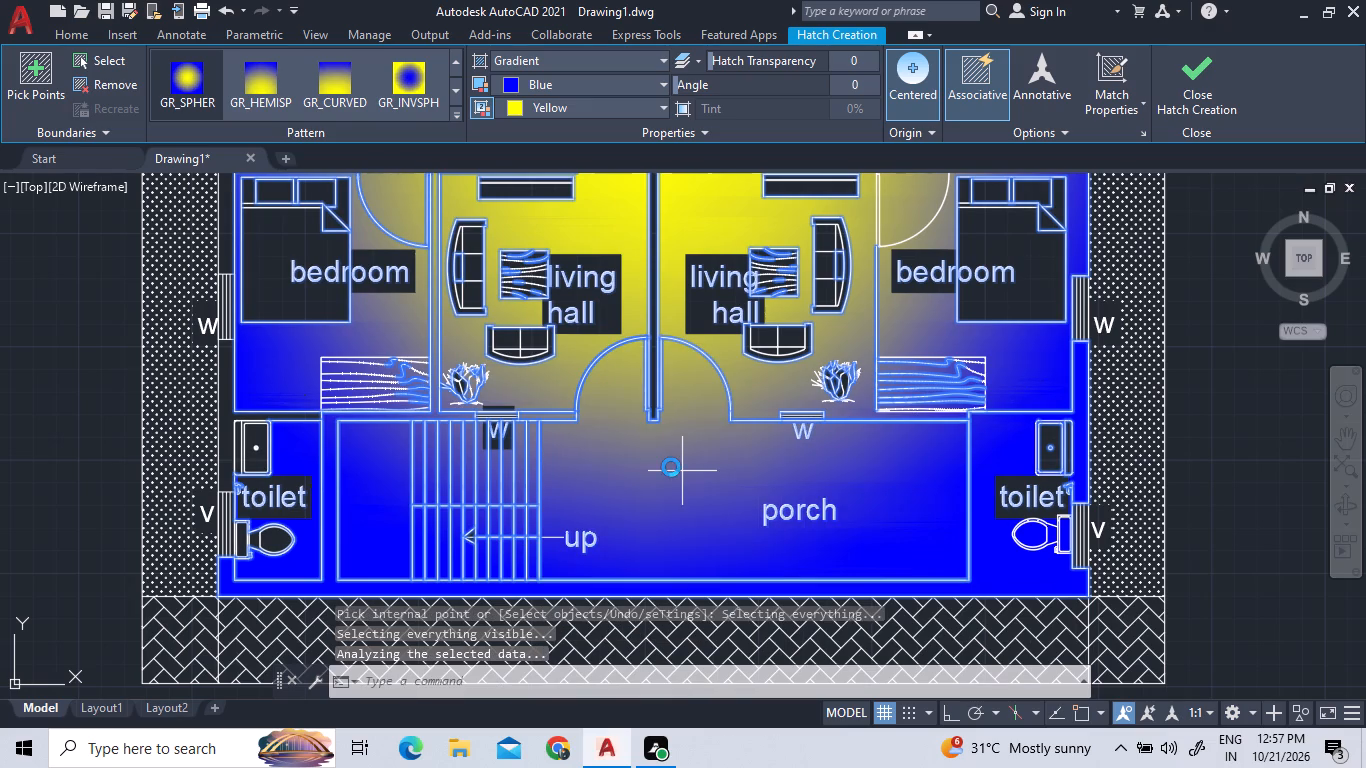
scroll(671, 560, "down", 2)
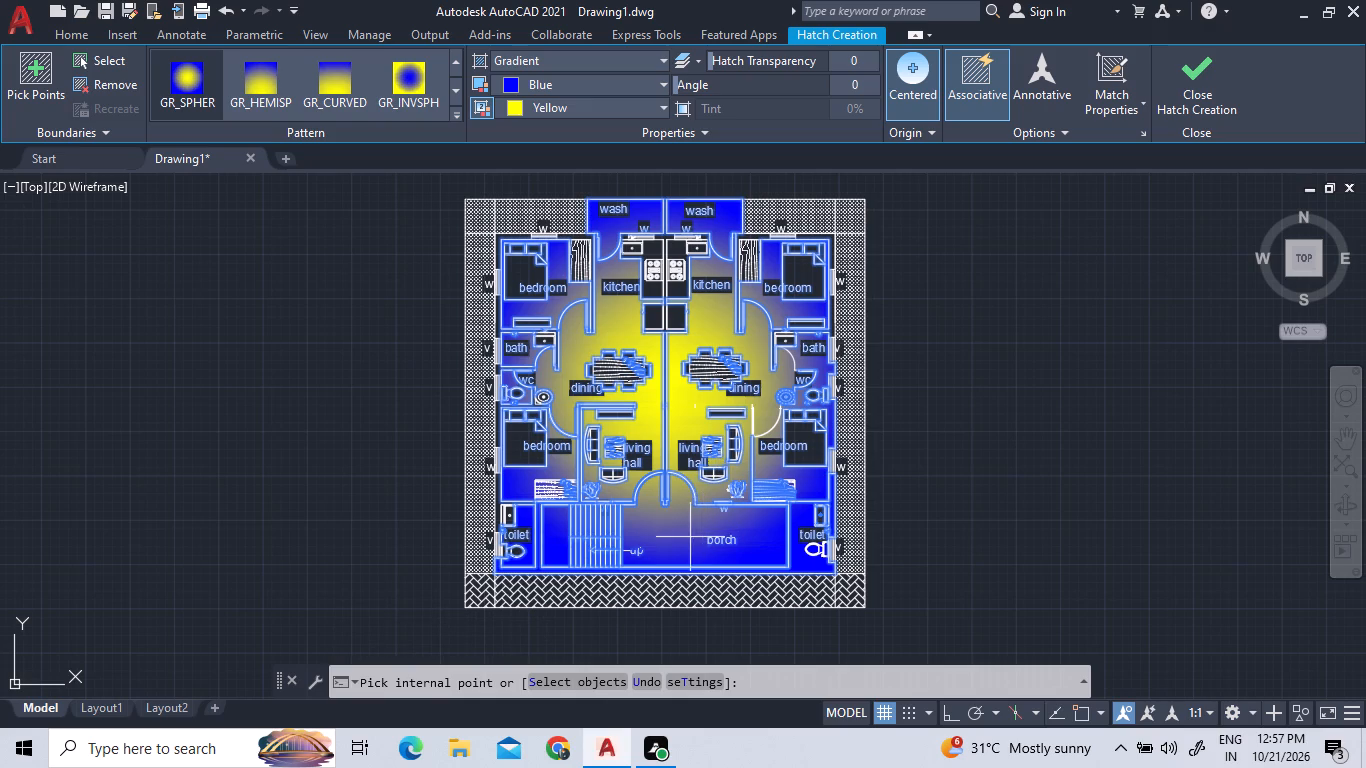
scroll(684, 559, "up", 3)
scroll(704, 500, "down", 2)
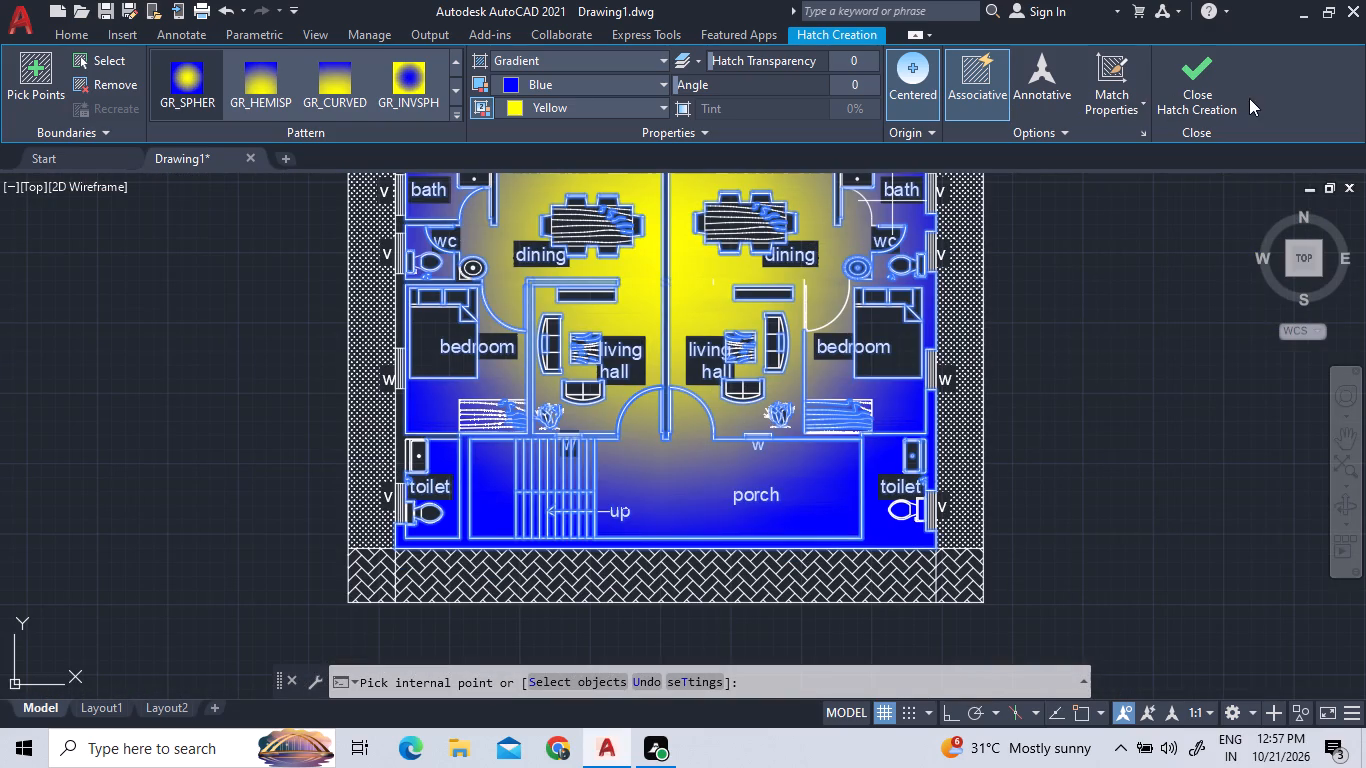
left_click(1216, 95)
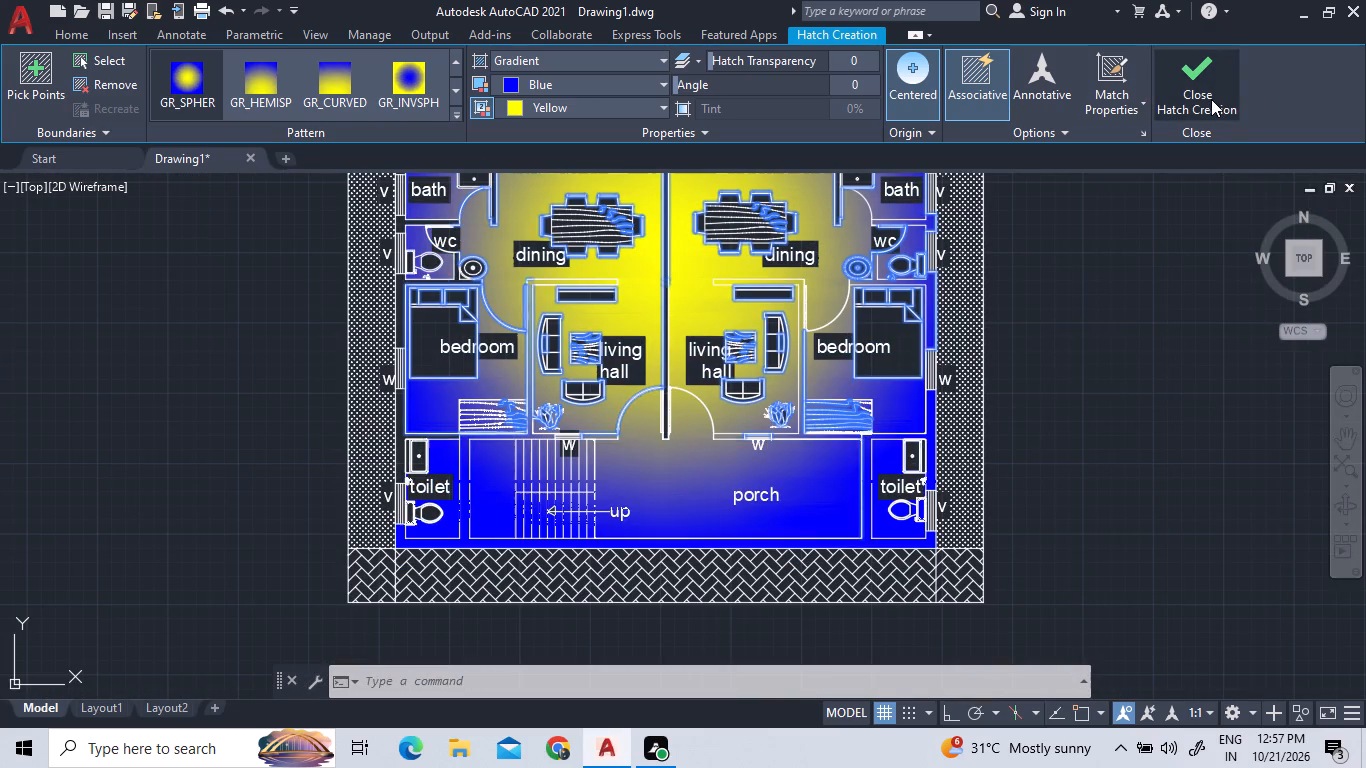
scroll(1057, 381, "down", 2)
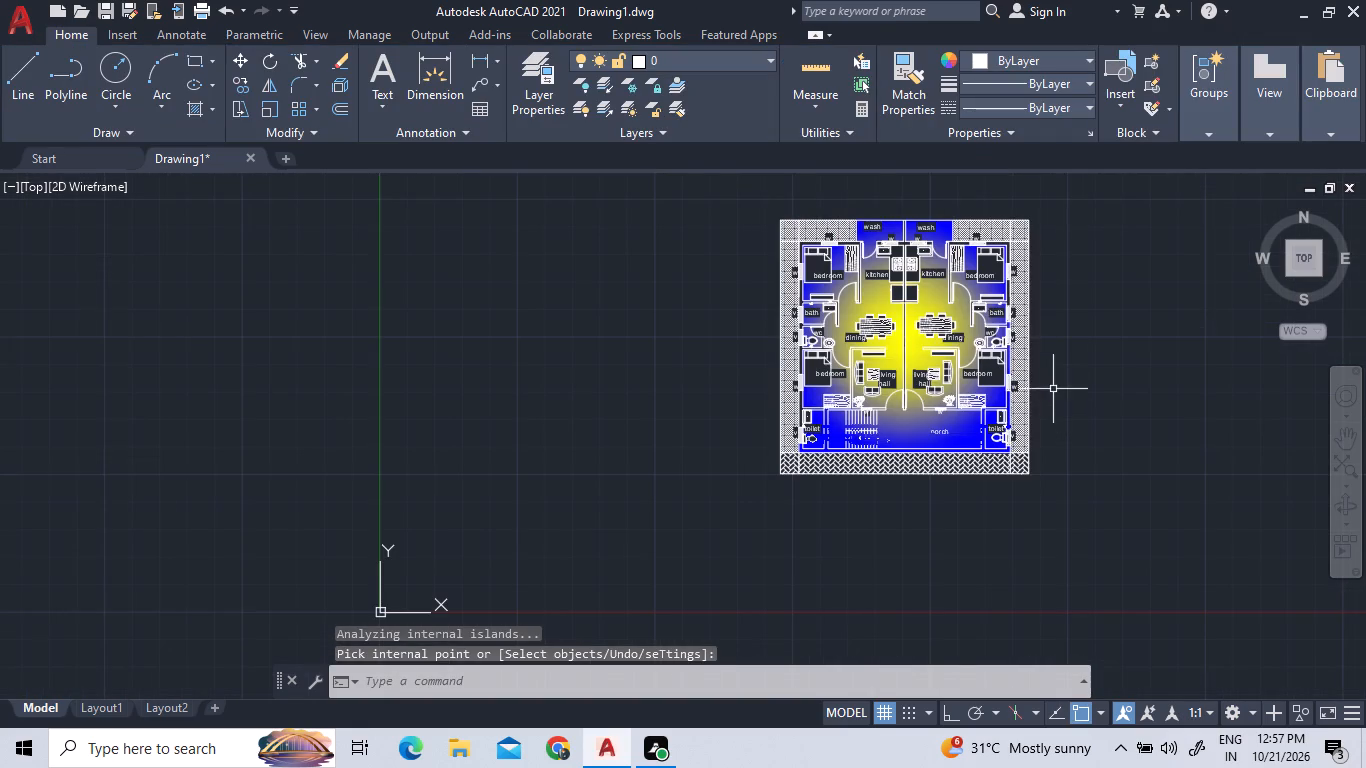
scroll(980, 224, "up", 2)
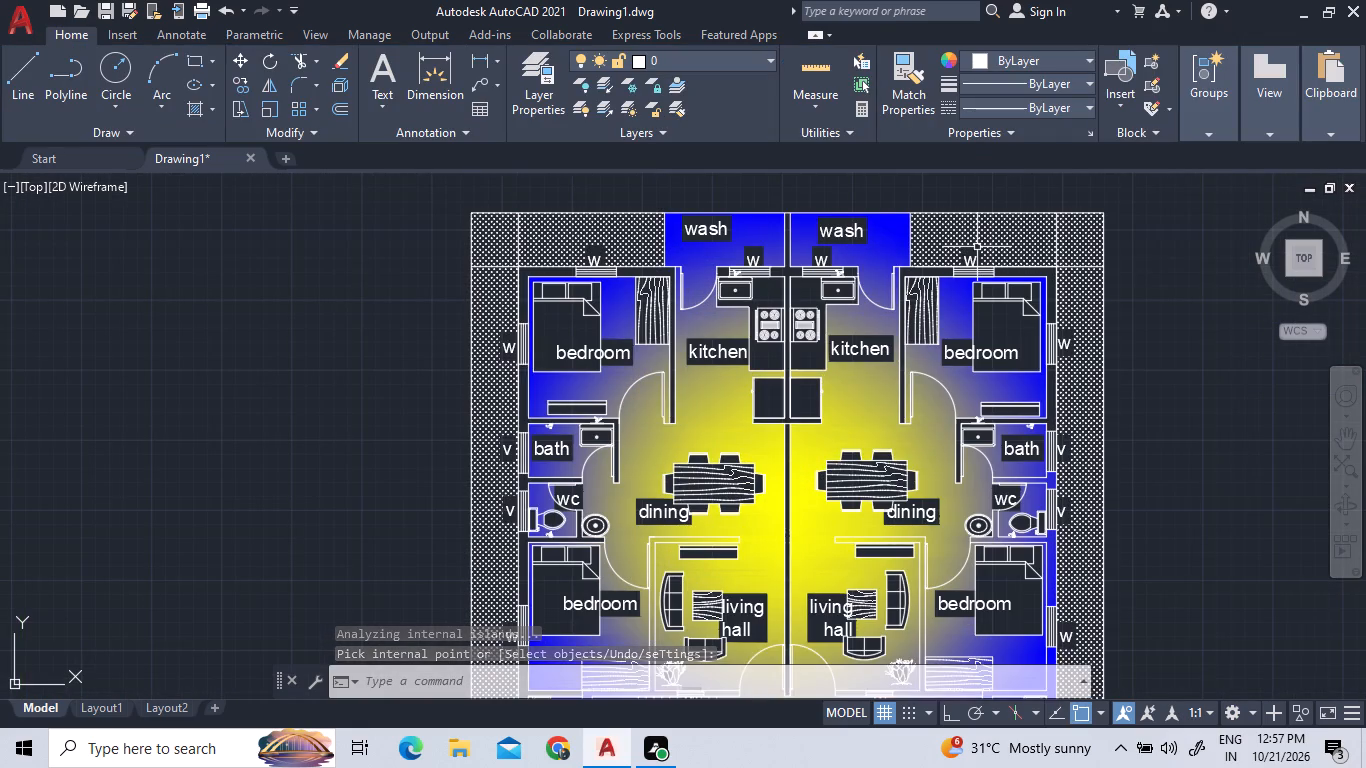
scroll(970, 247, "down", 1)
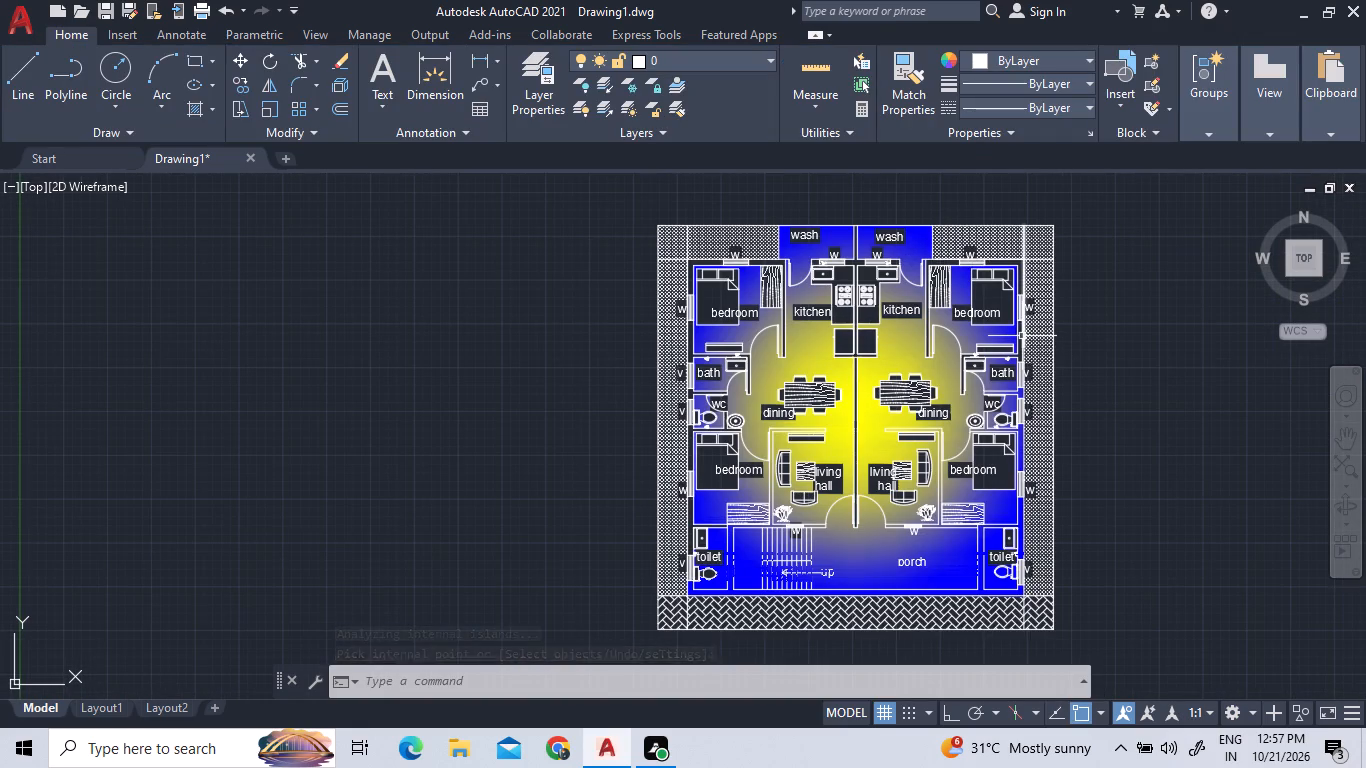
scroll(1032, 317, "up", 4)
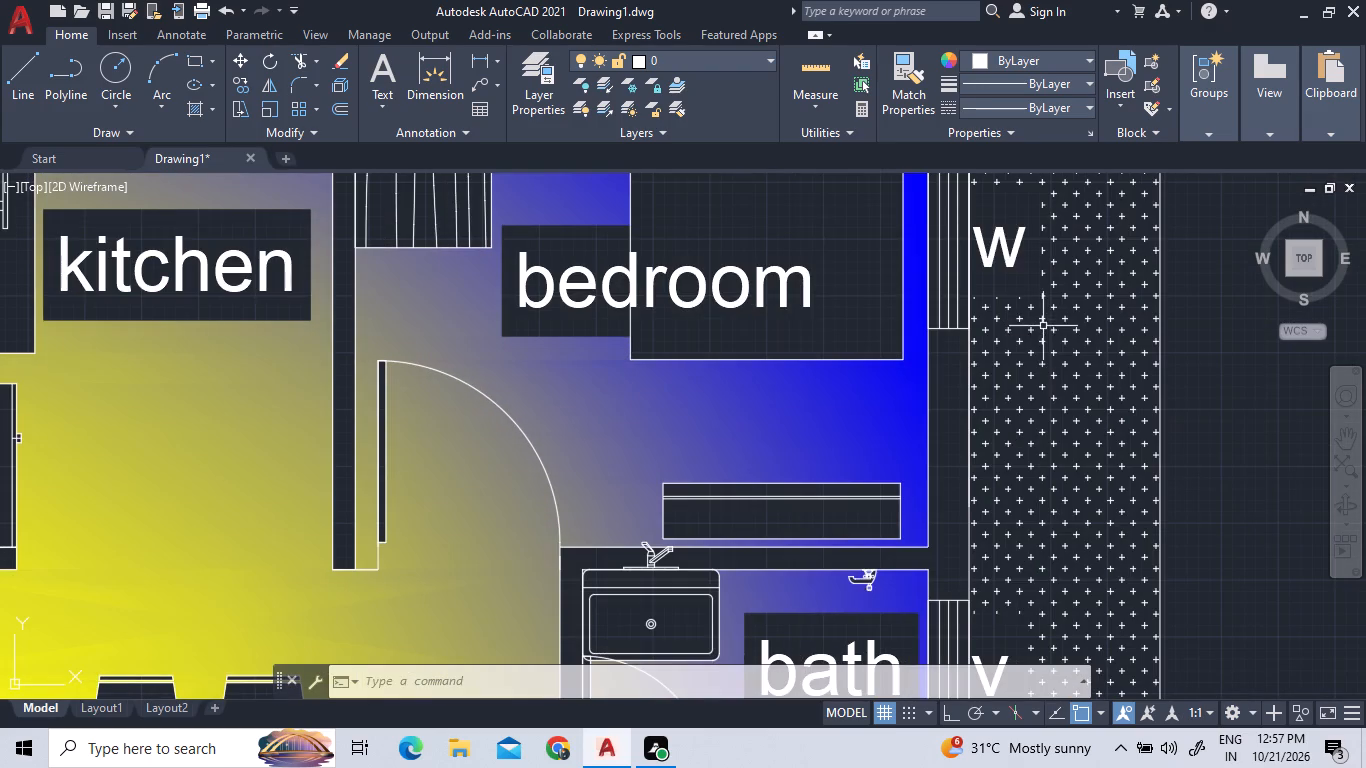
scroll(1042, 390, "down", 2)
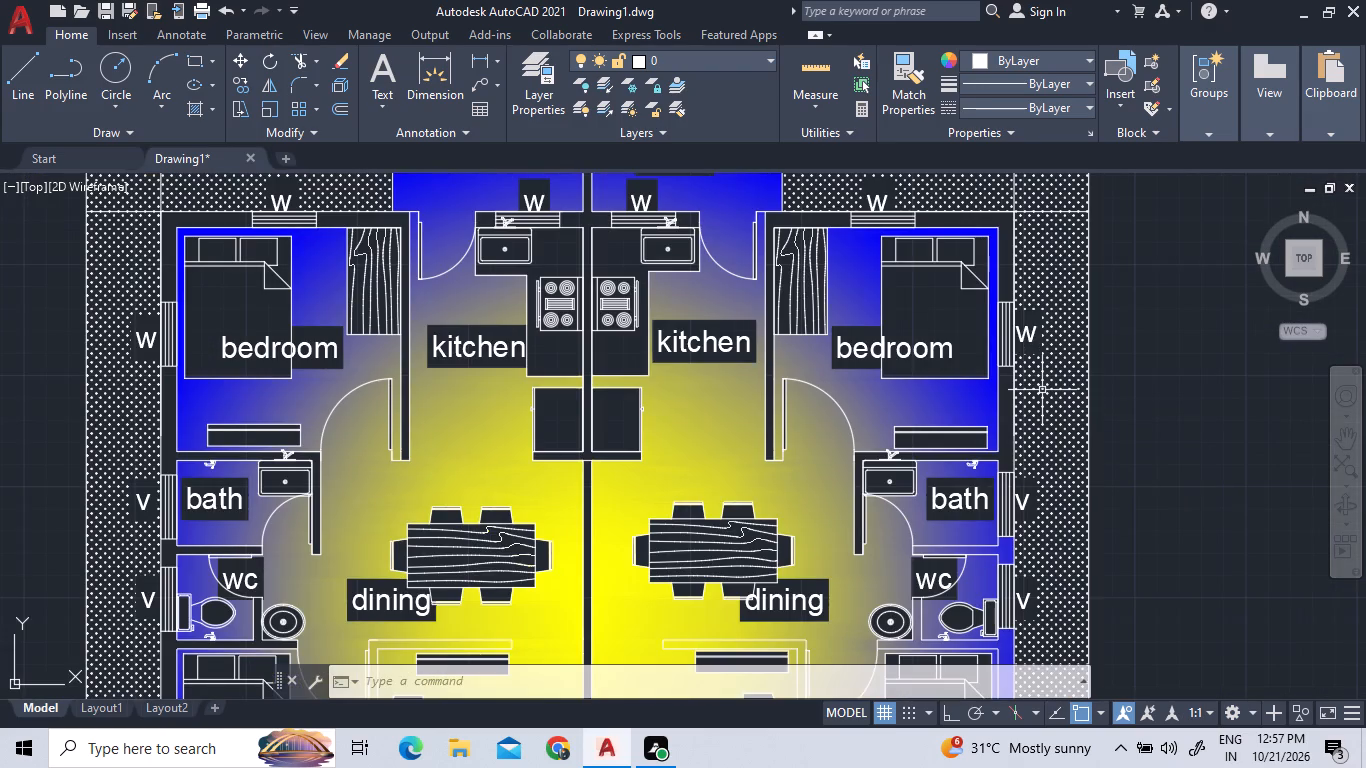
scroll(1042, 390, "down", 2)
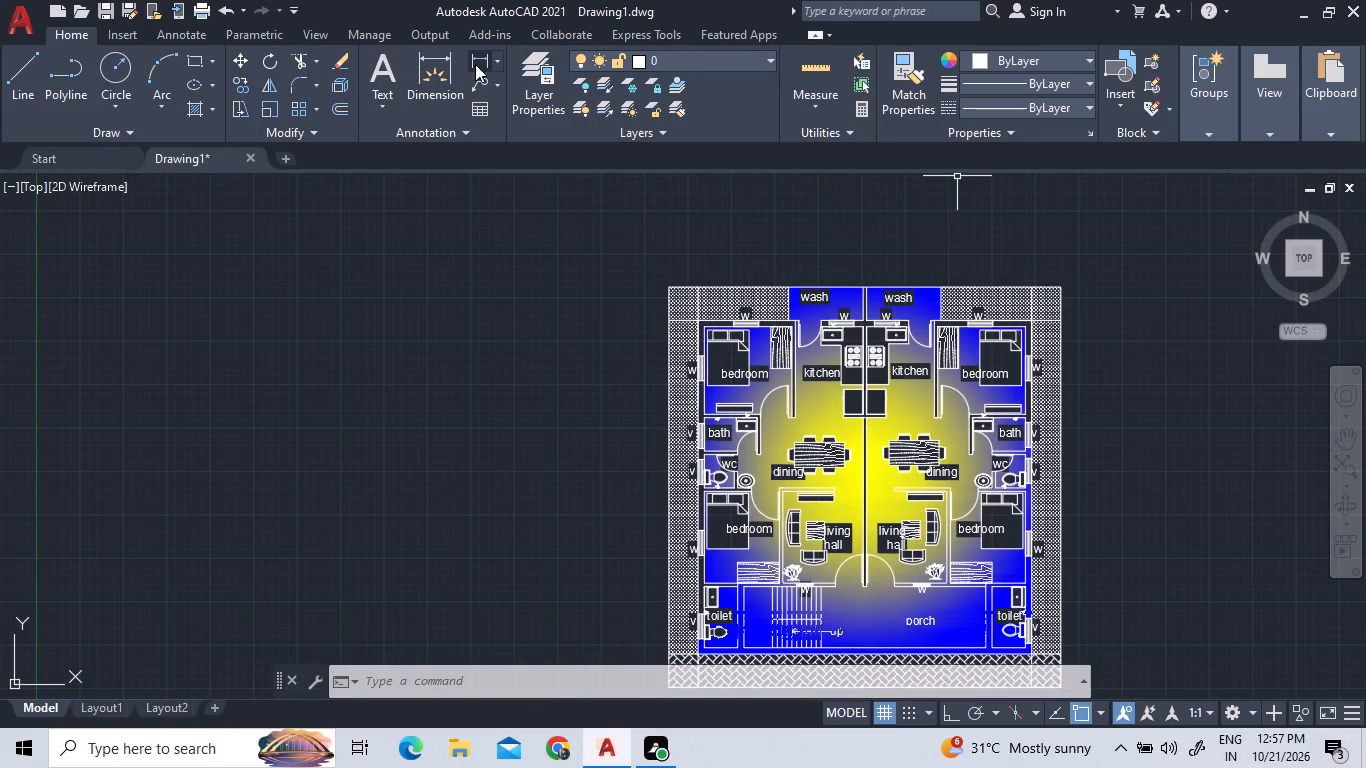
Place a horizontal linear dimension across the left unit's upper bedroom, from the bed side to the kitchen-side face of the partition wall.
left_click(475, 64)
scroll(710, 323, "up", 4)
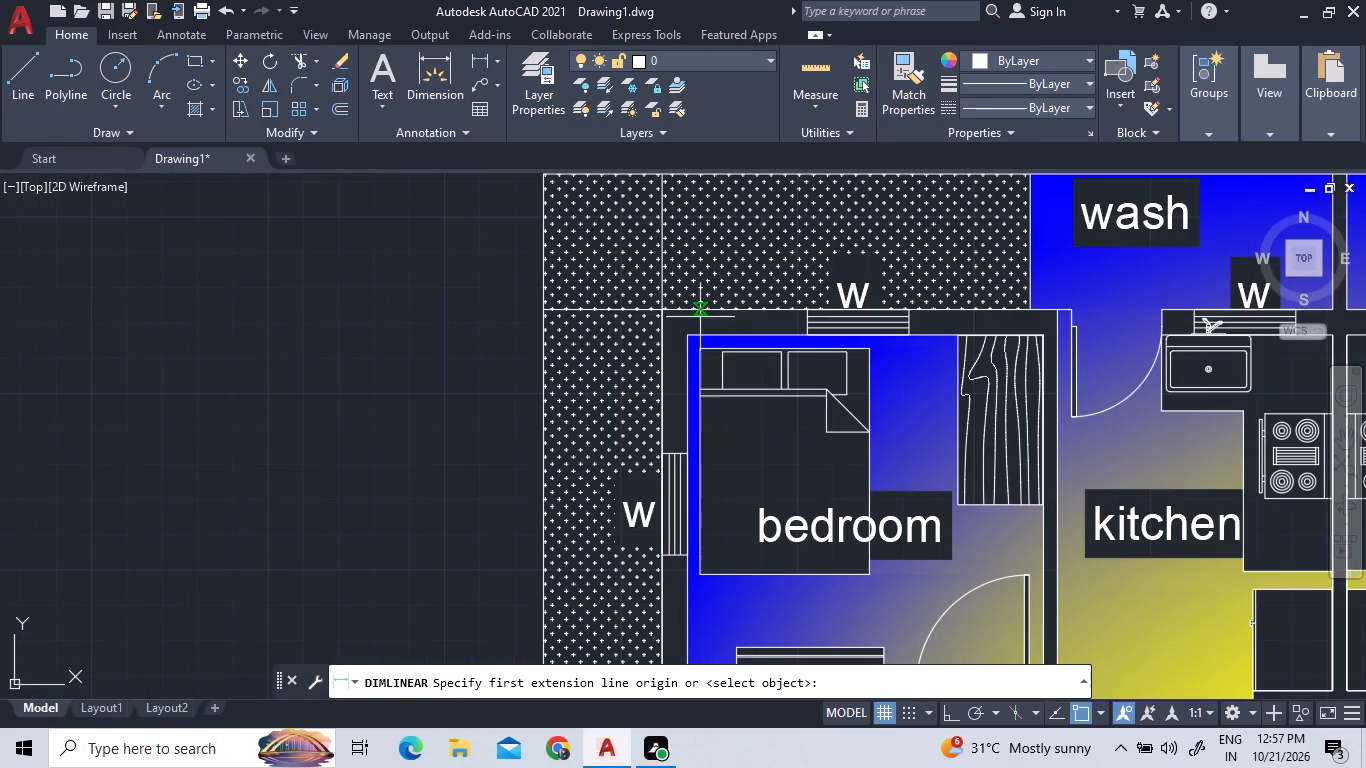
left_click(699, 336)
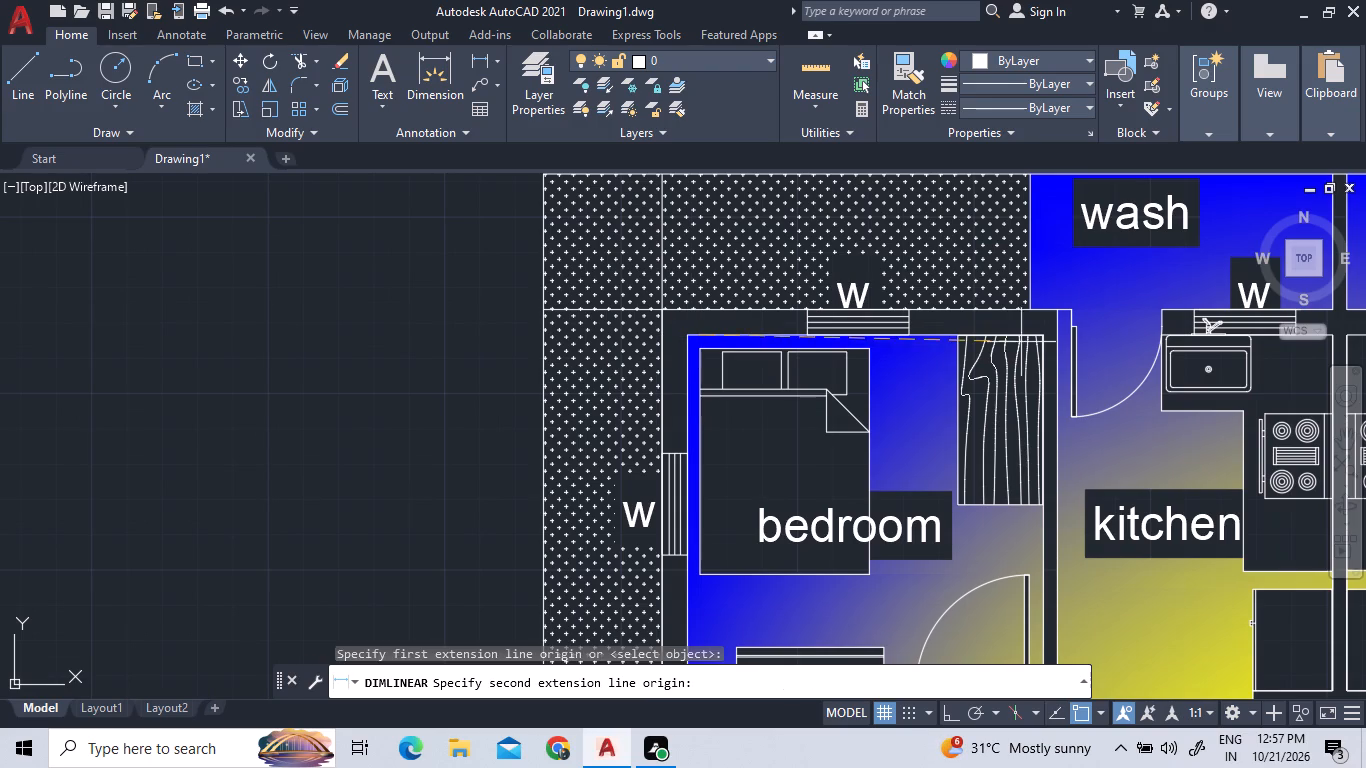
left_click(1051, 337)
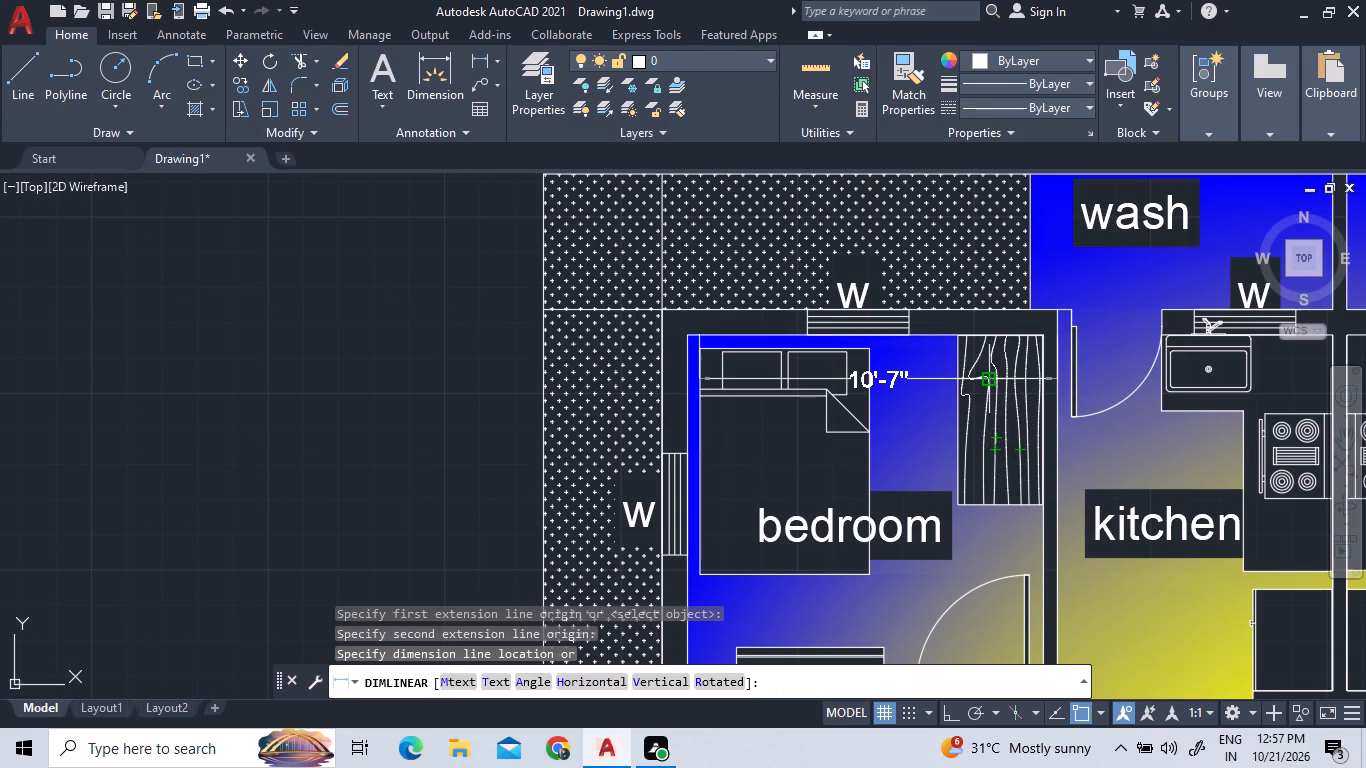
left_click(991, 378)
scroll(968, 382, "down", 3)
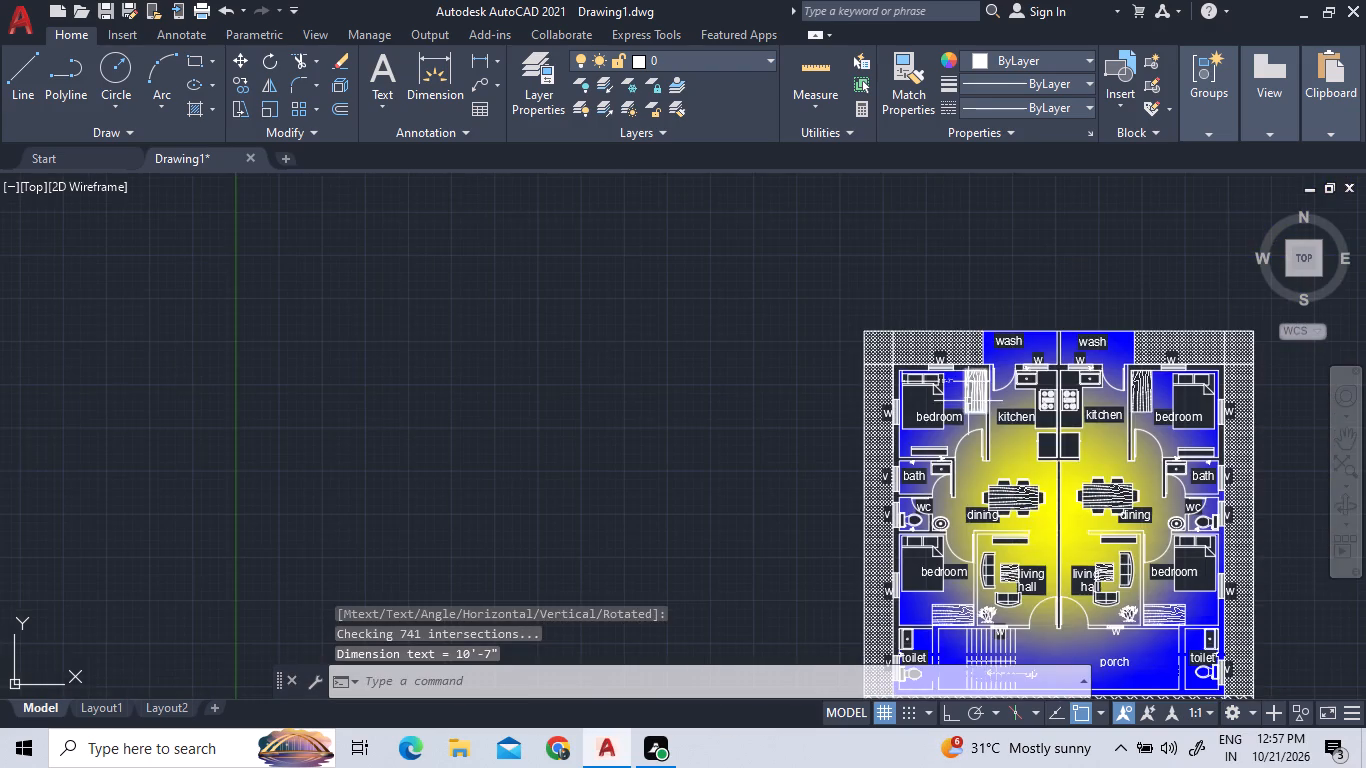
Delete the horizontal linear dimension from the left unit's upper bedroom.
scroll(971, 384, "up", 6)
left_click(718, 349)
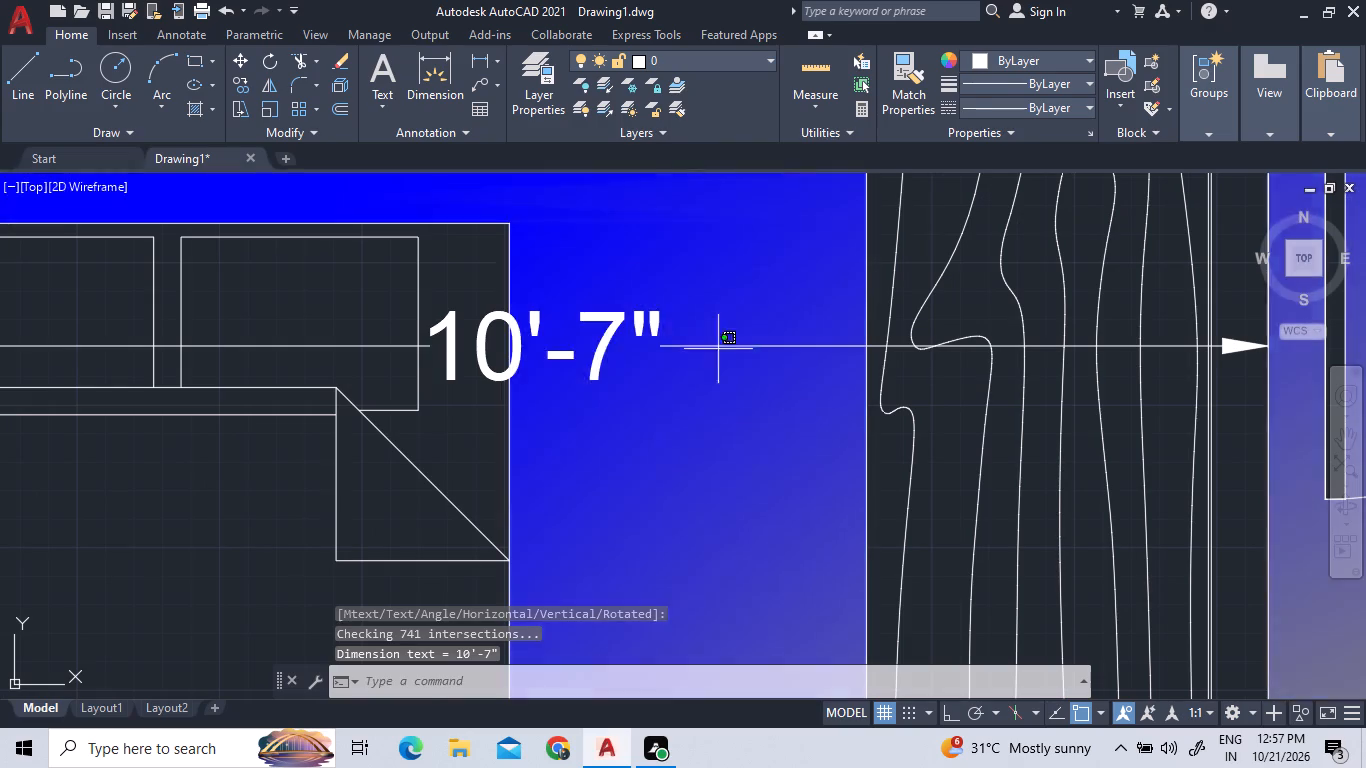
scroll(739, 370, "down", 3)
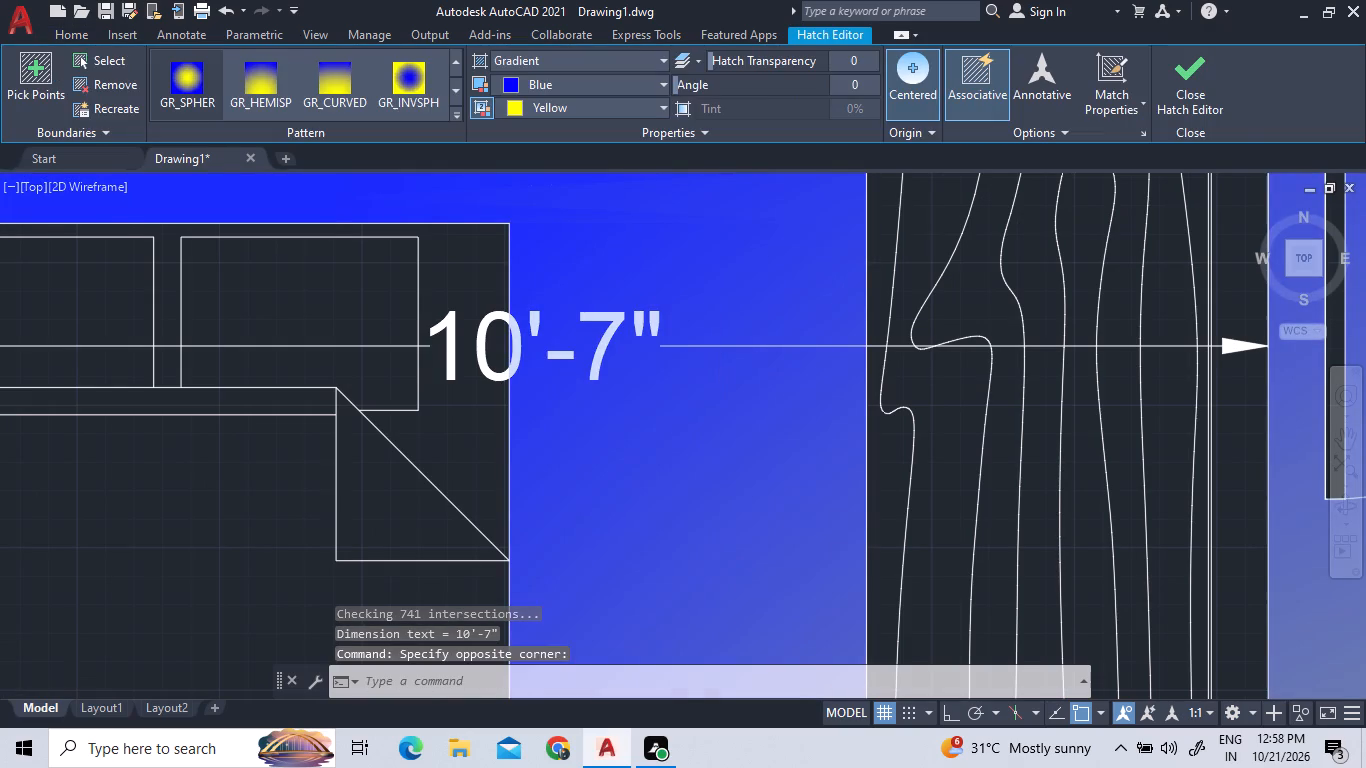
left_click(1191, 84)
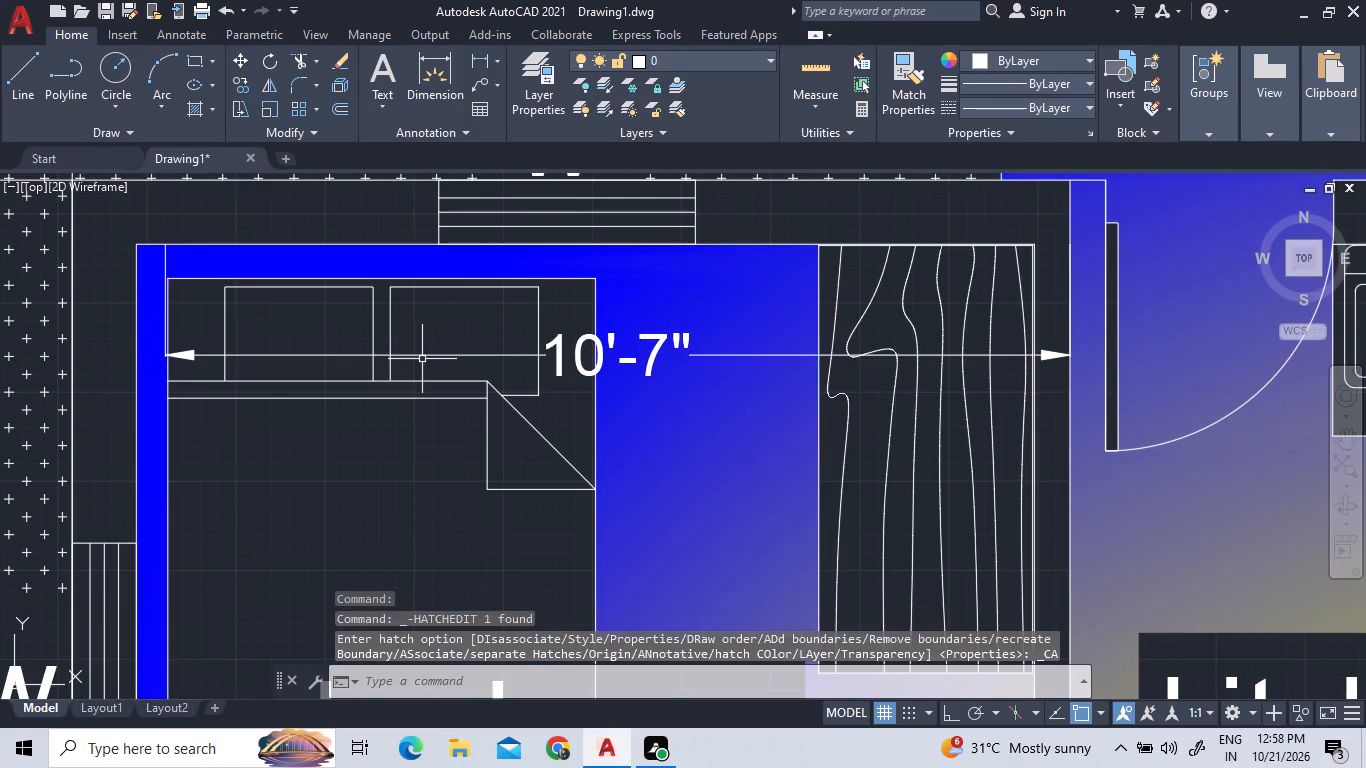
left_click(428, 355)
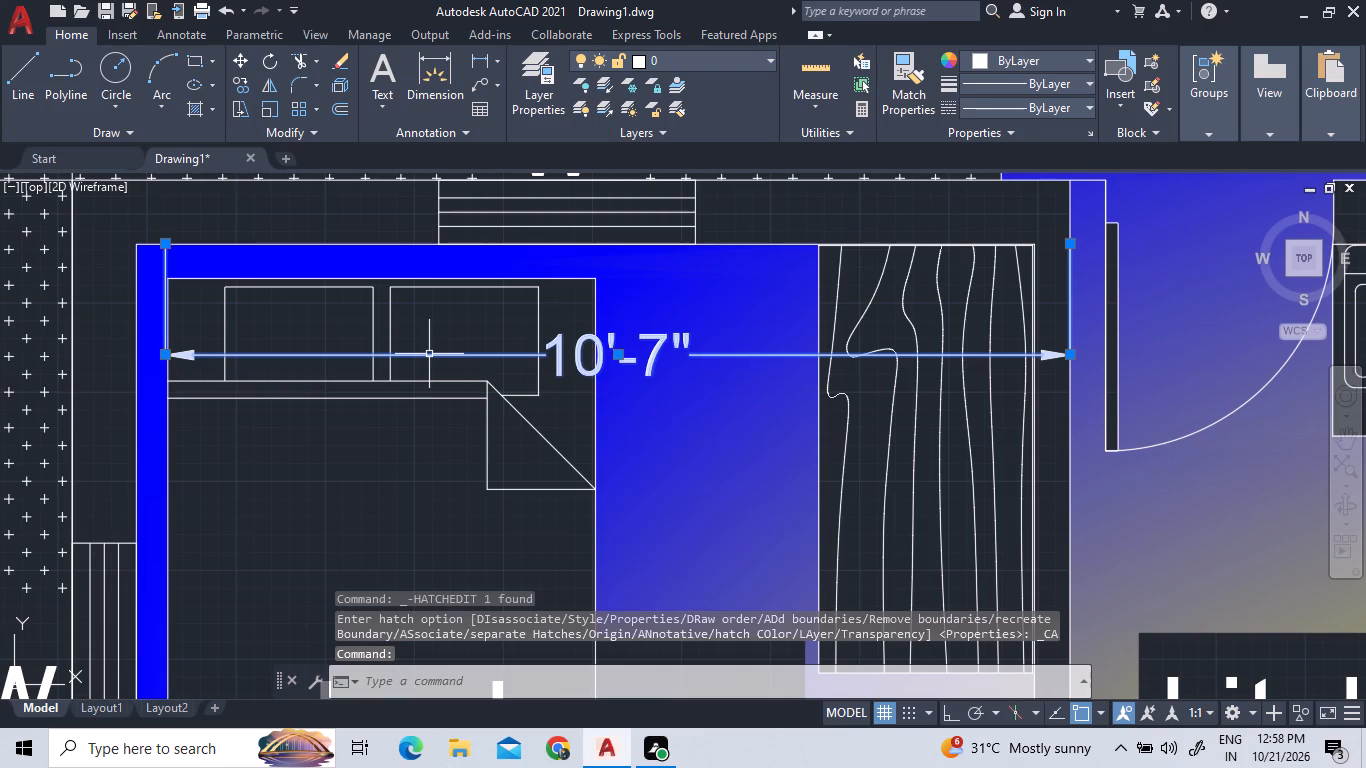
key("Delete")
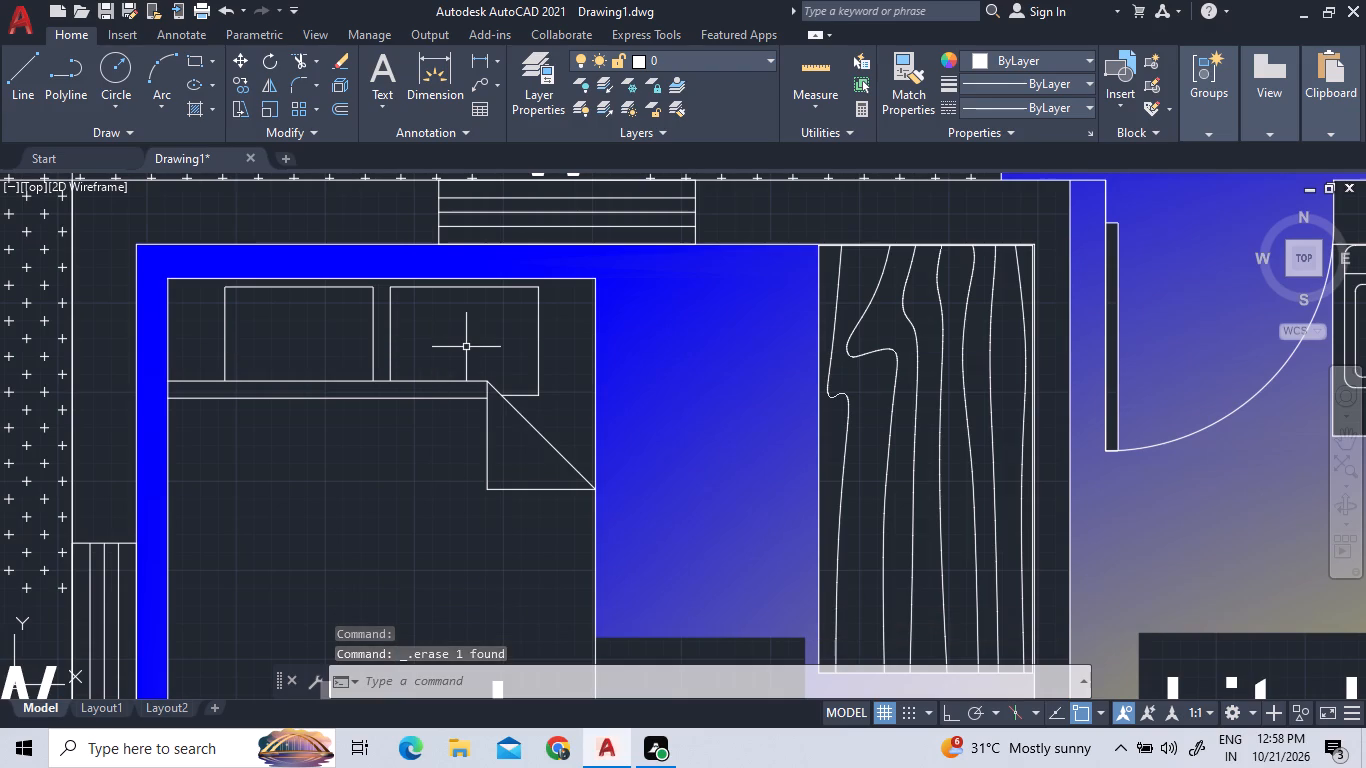
Create a new layer named dim.
type("la")
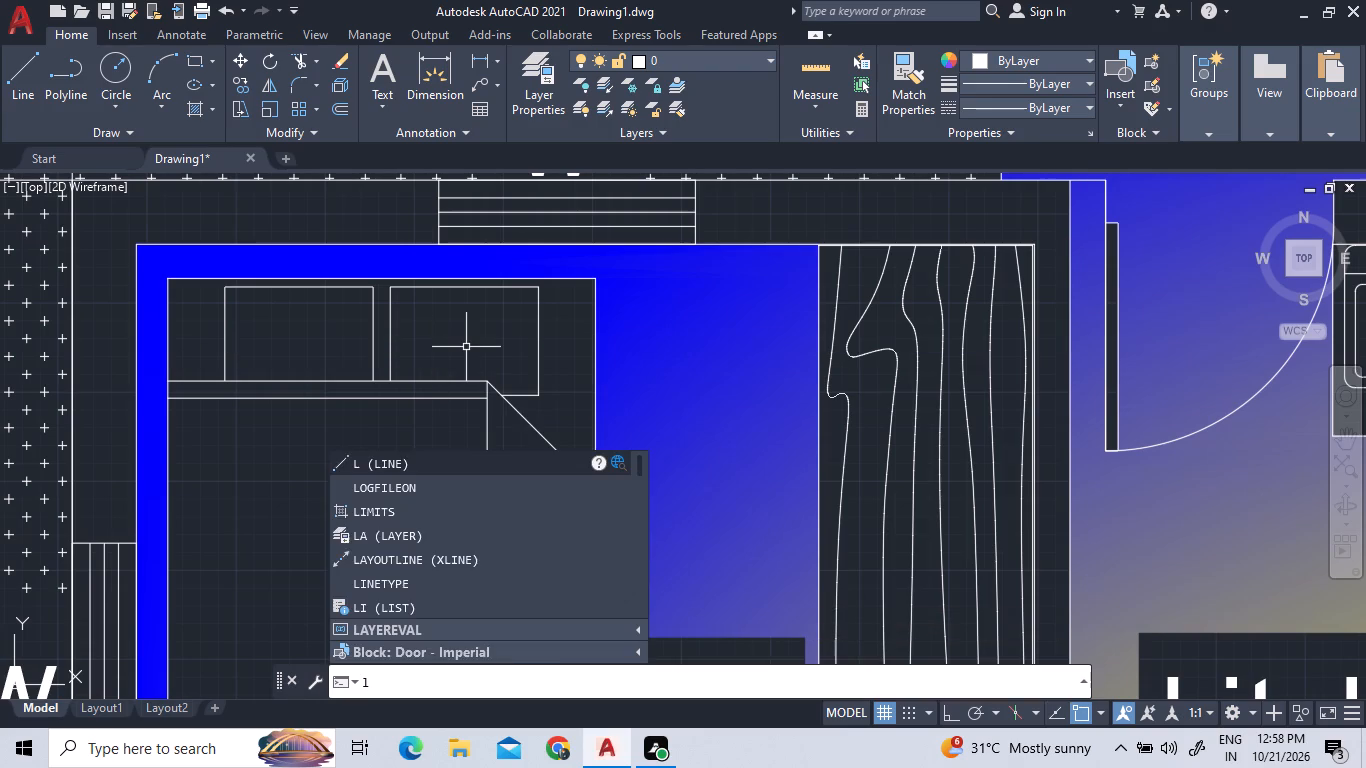
scroll(466, 343, "up", 1)
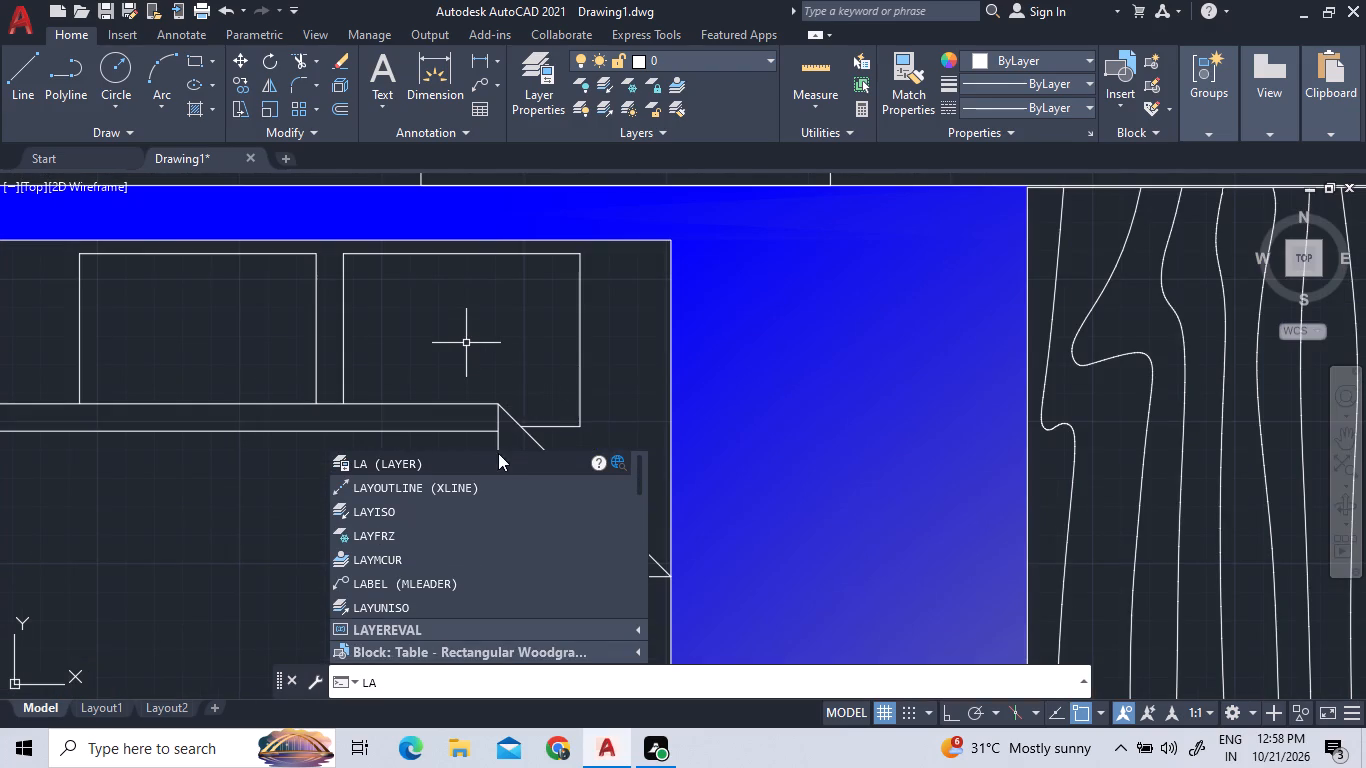
left_click(491, 460)
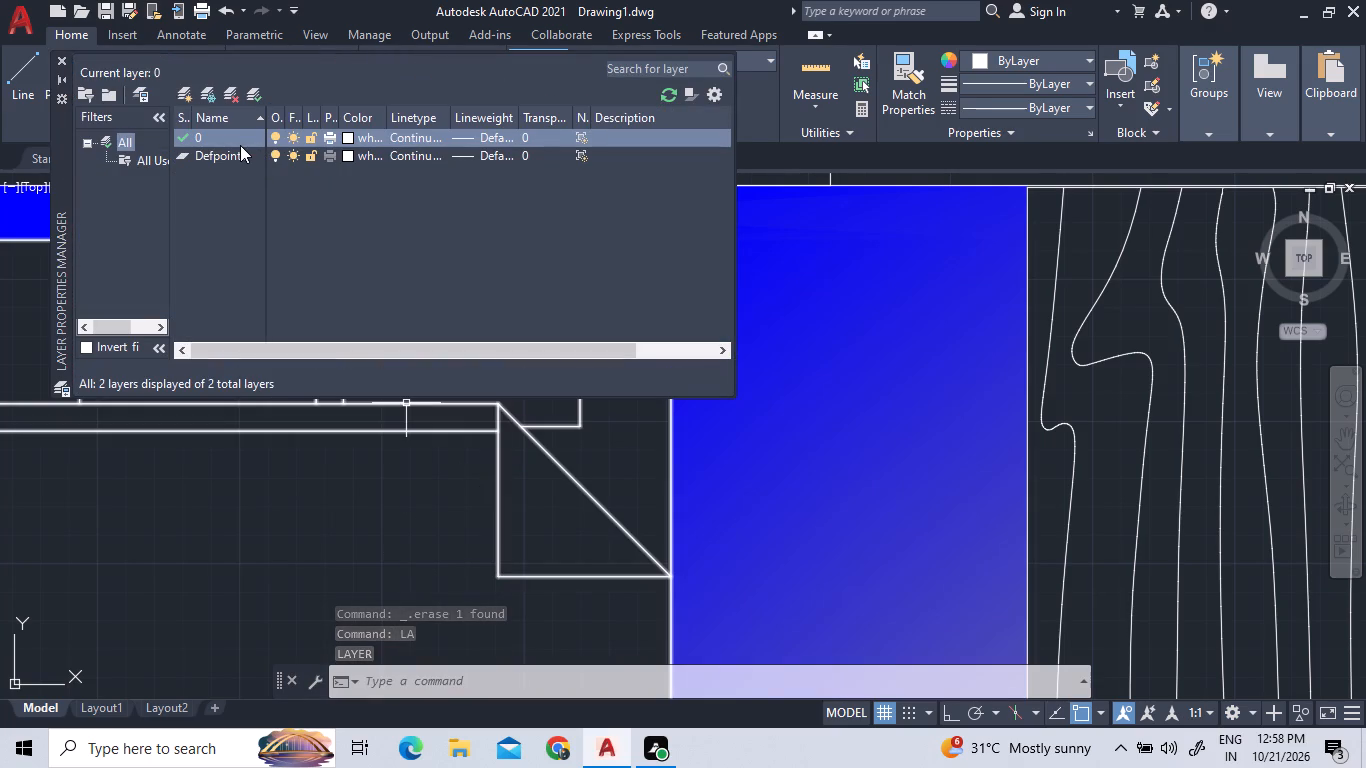
left_click(182, 89)
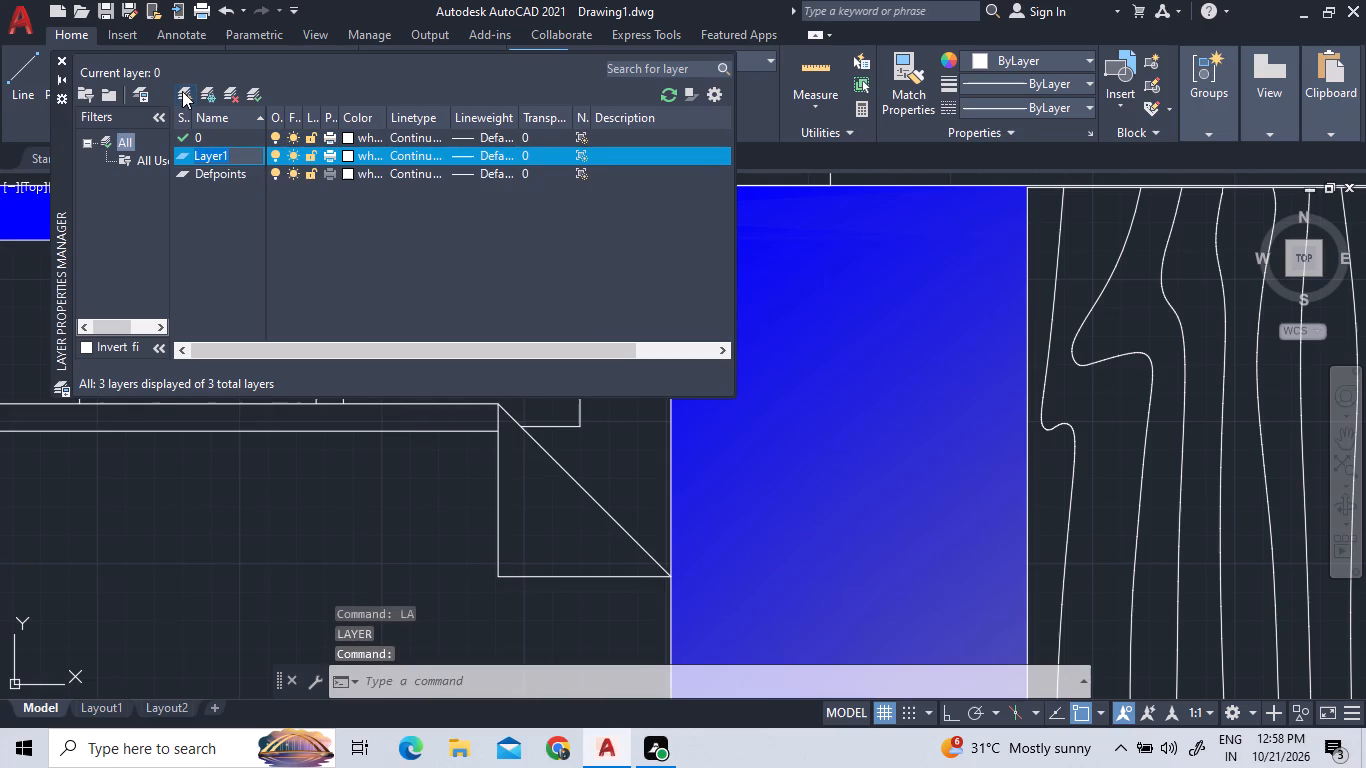
type("te")
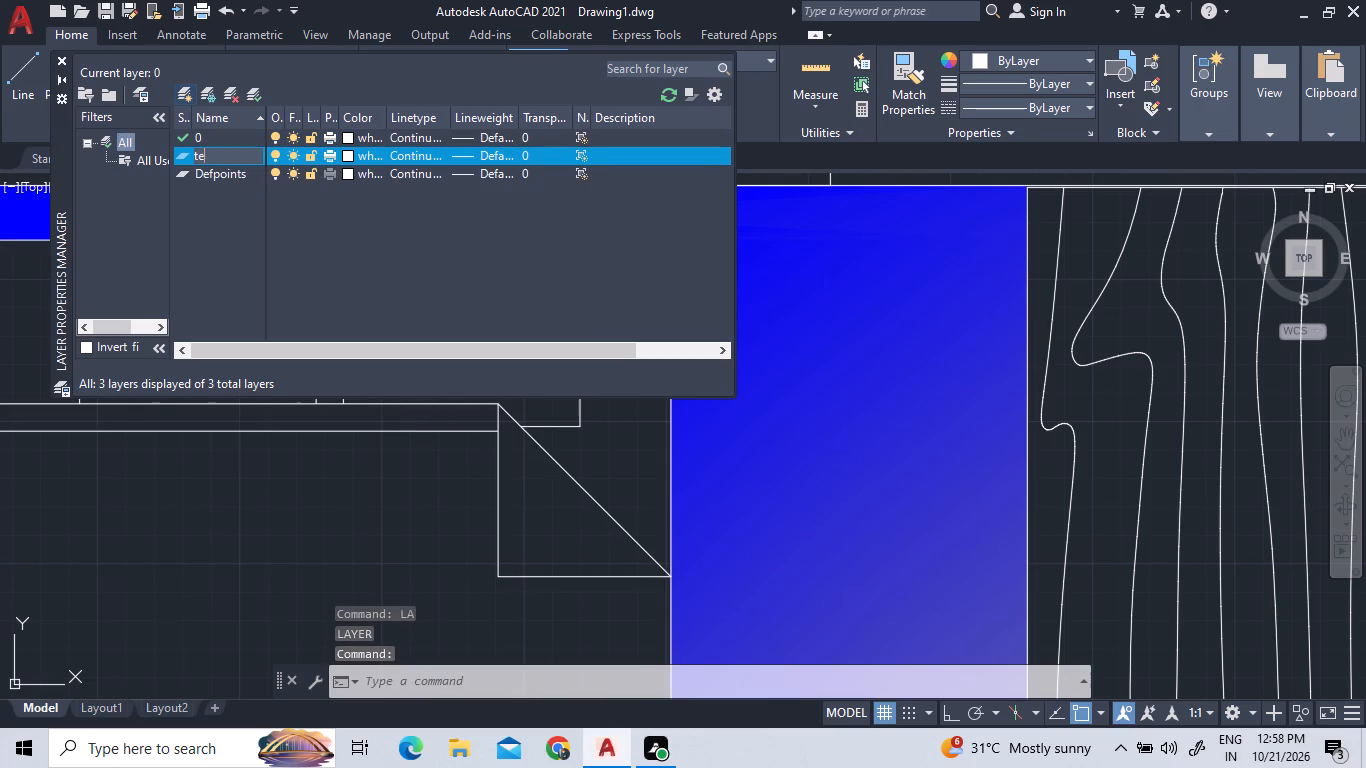
key("BackSpace")
key("BackSpace")
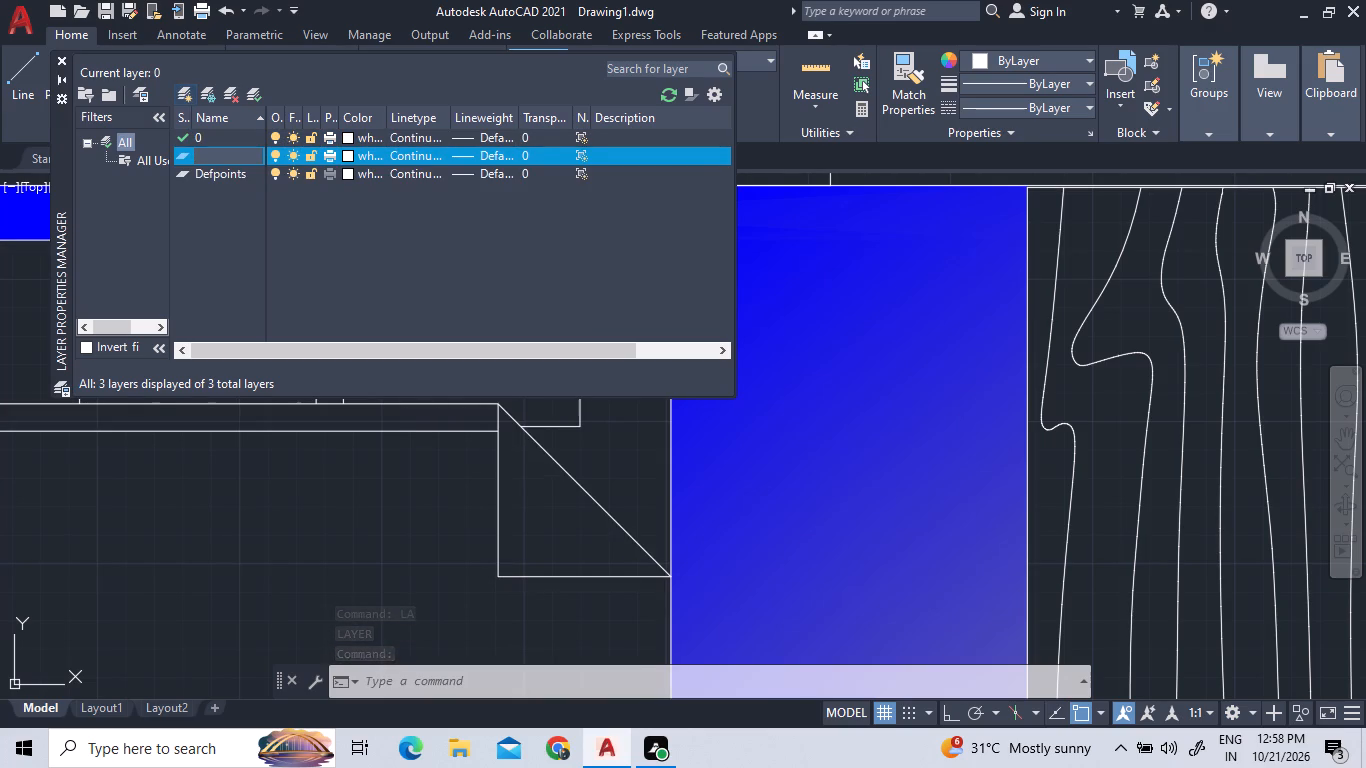
type("dt")
key("BackSpace")
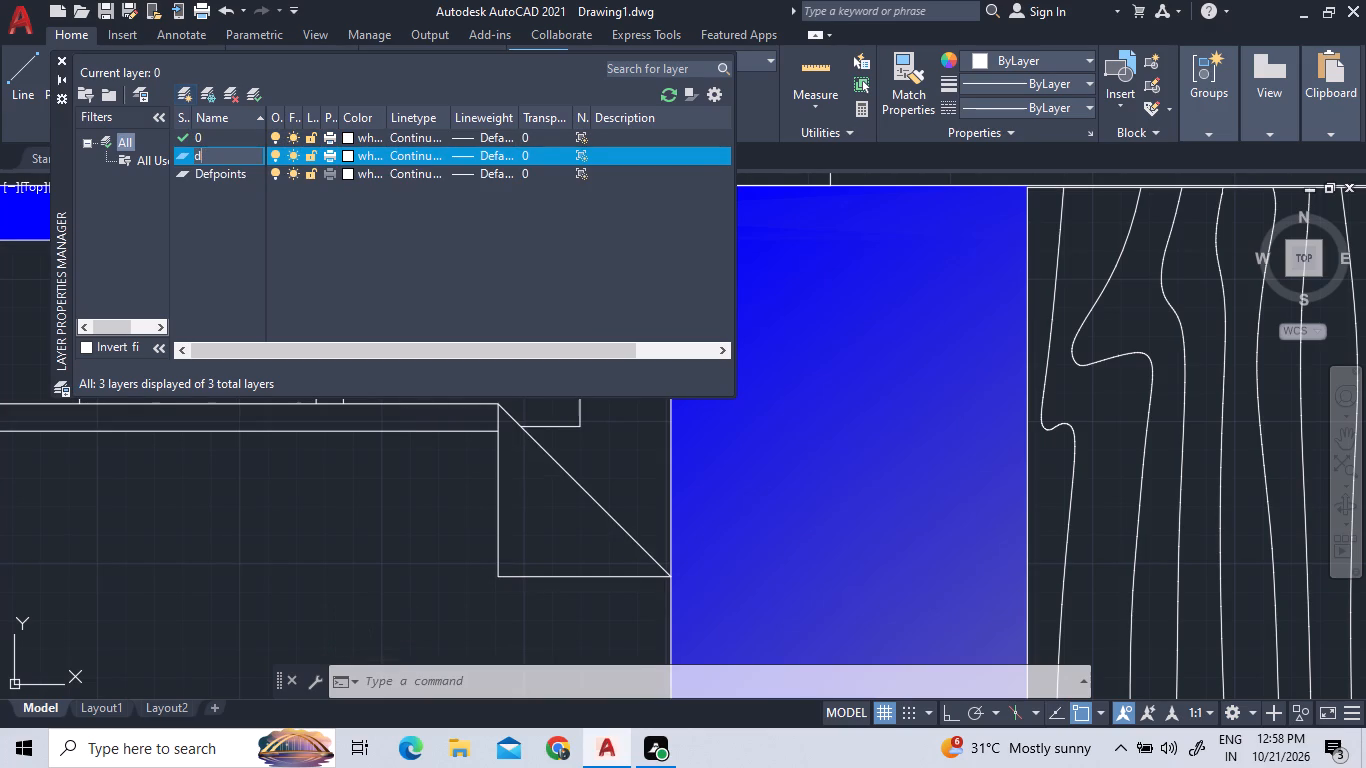
type("im")
Set the dim layer's colour to red and close the layer manager.
left_click(351, 160)
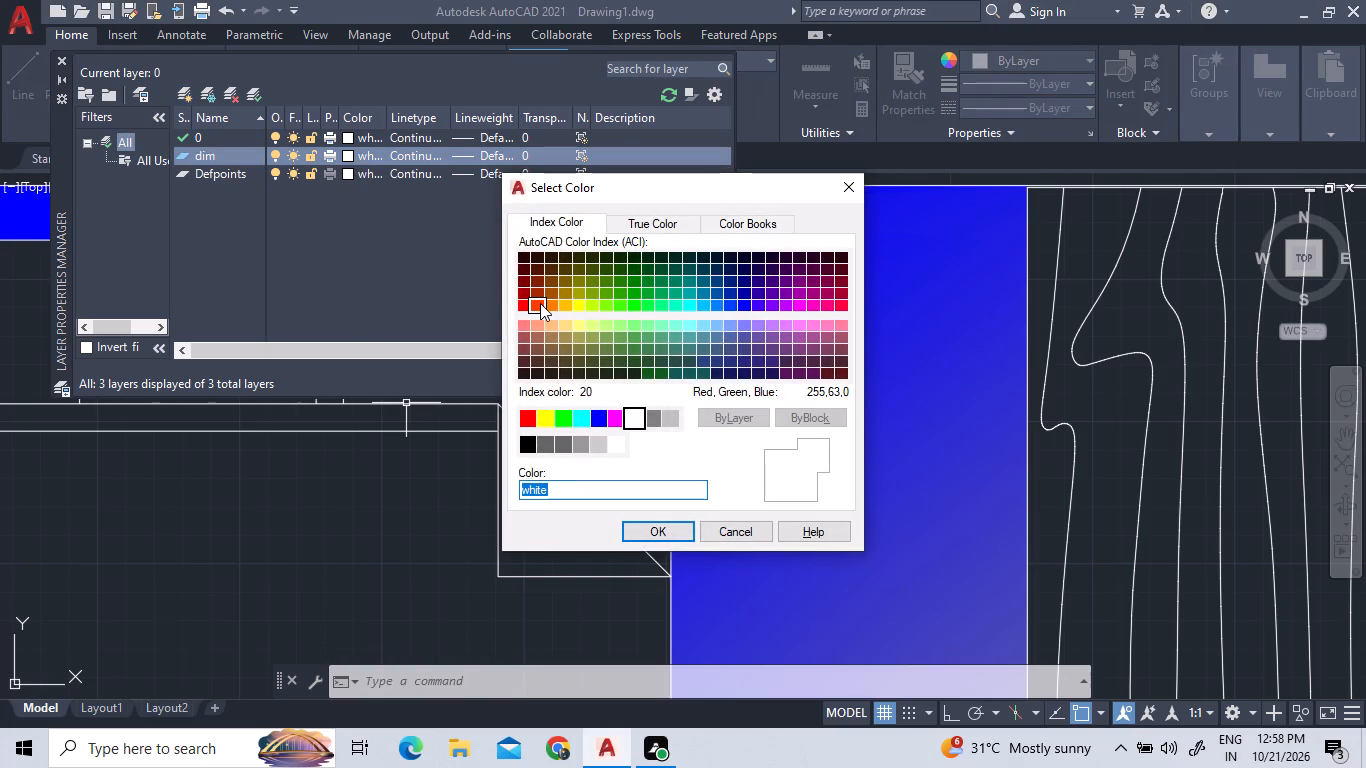
left_click(540, 303)
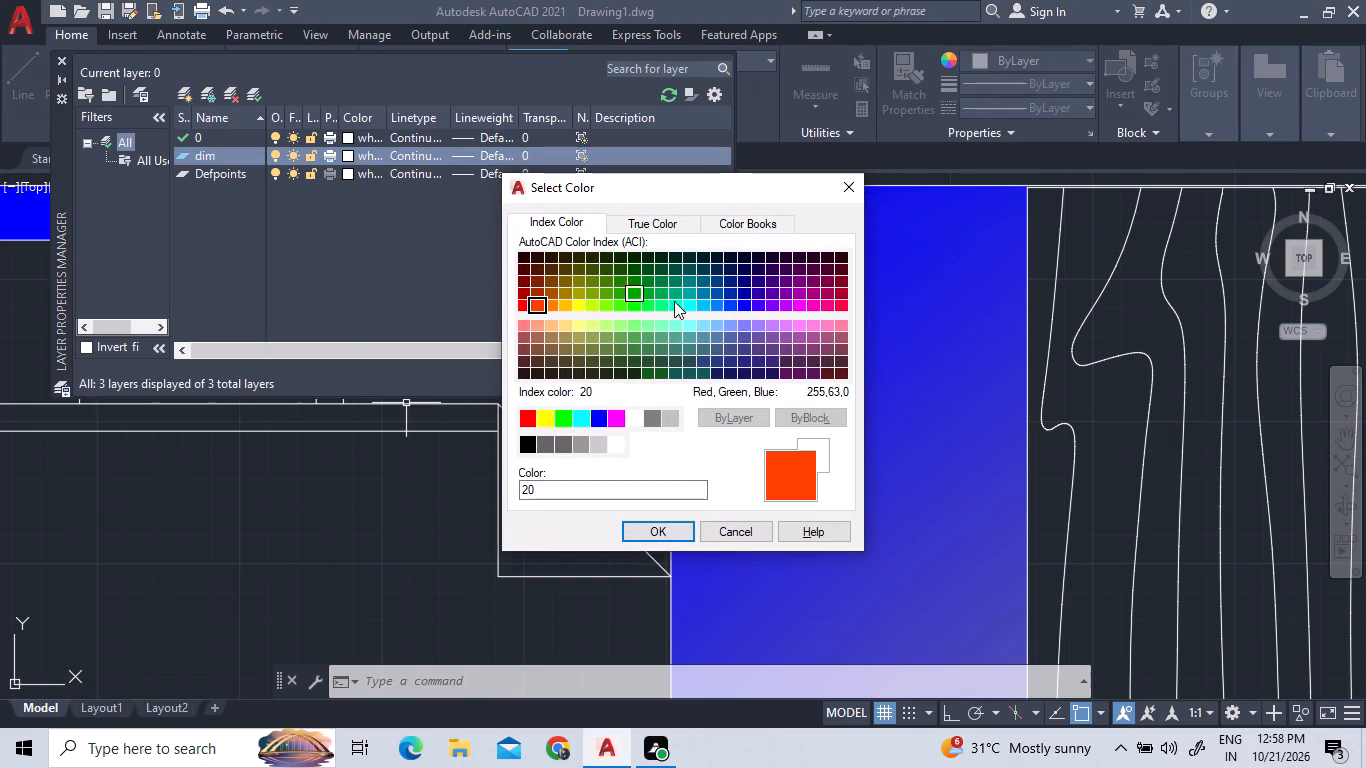
left_click(532, 424)
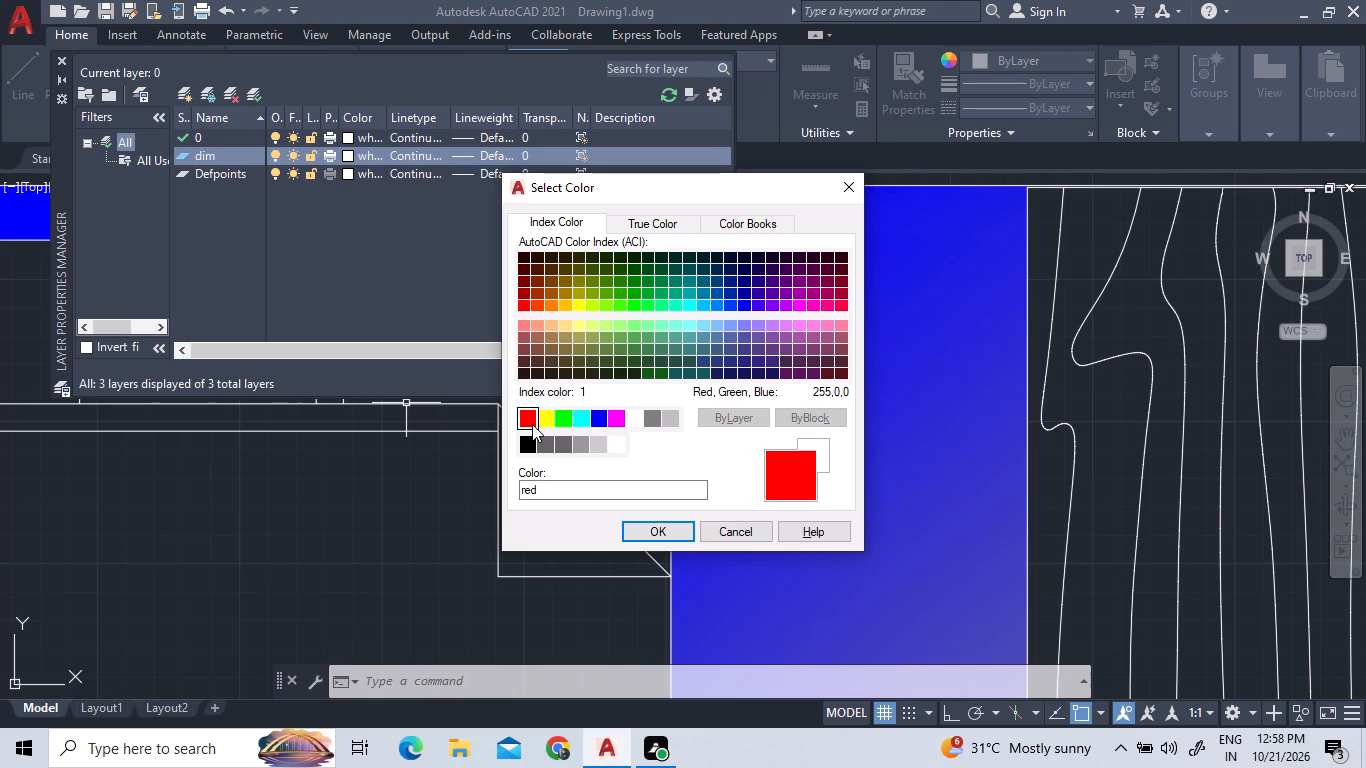
left_click(634, 525)
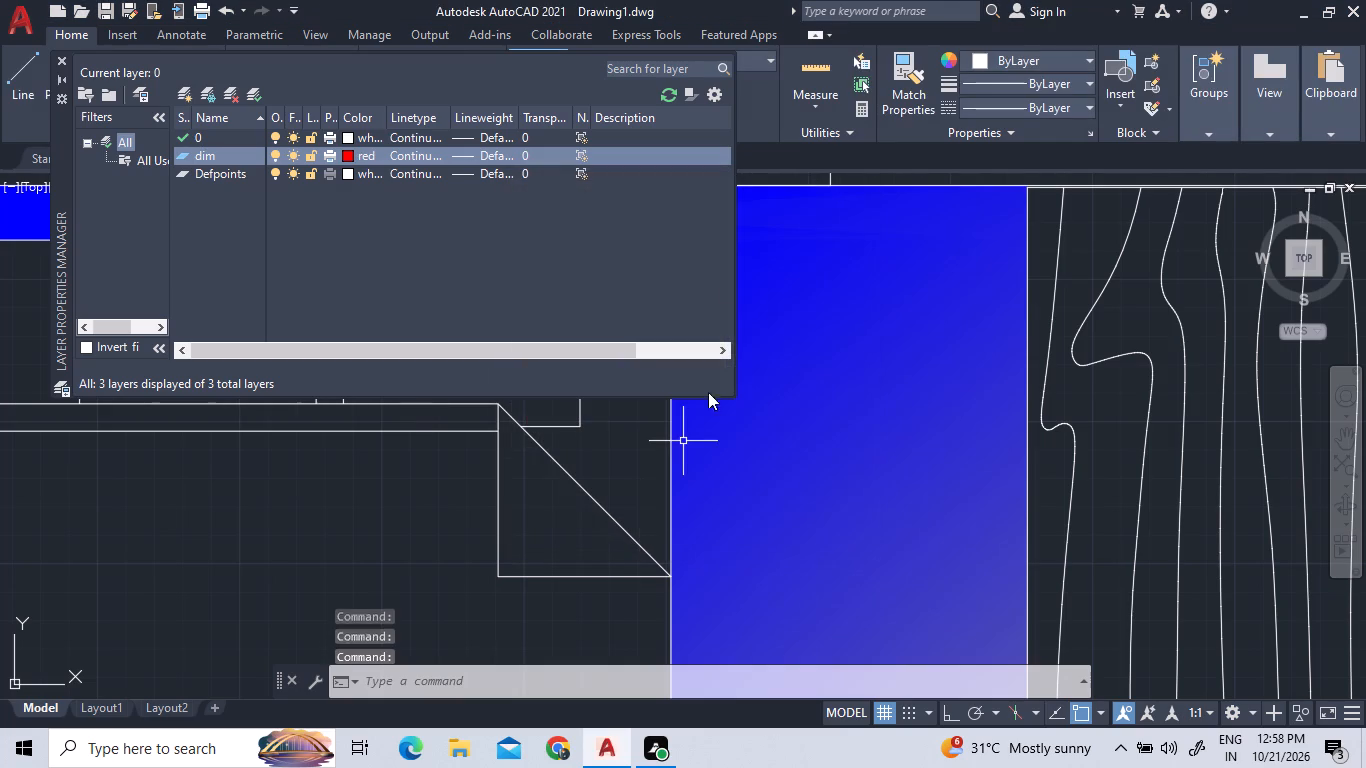
left_click(64, 57)
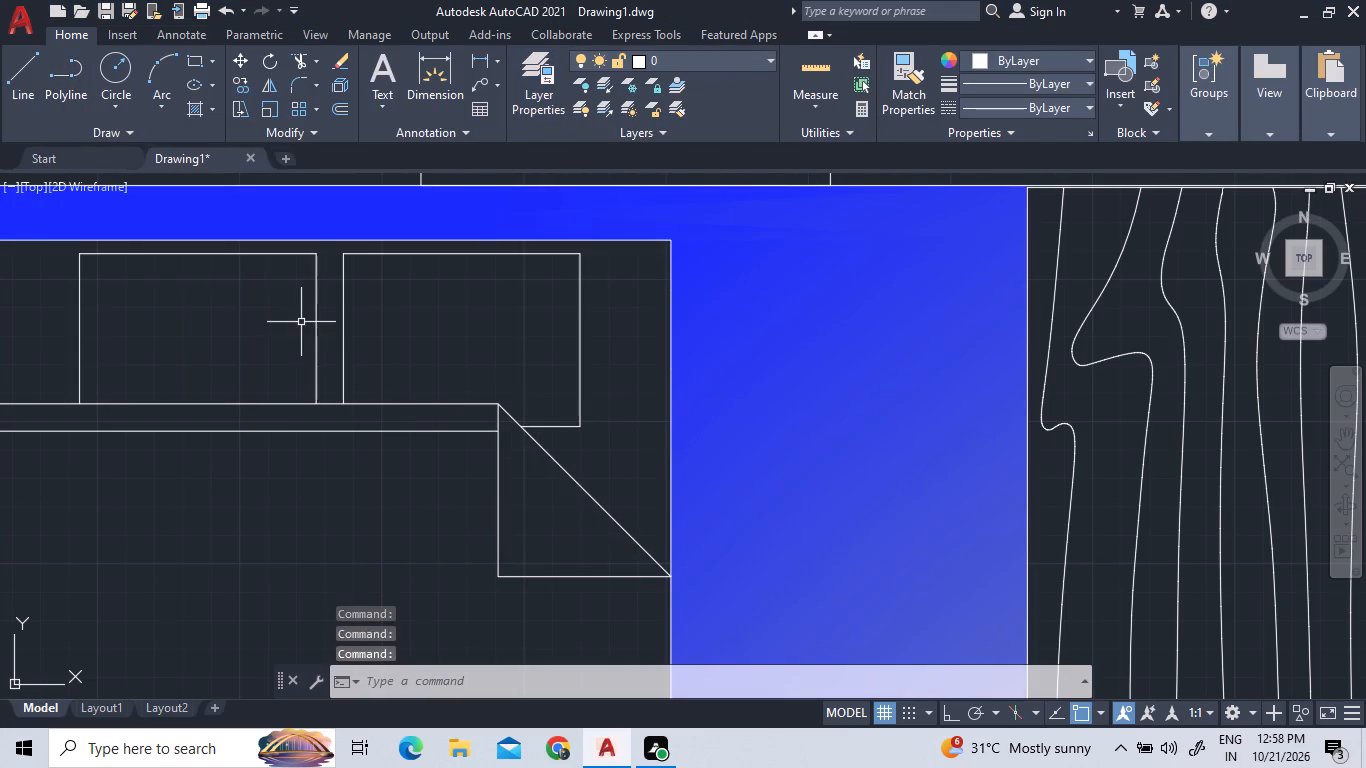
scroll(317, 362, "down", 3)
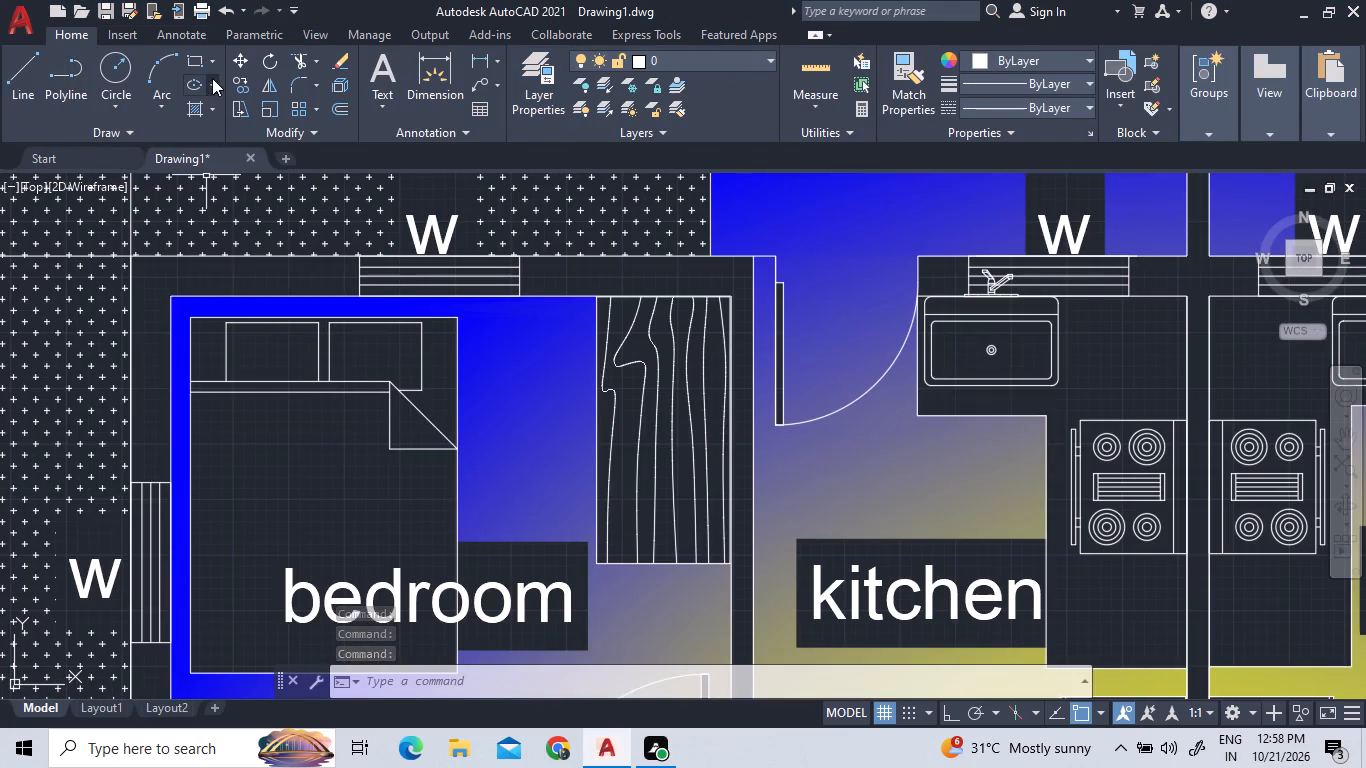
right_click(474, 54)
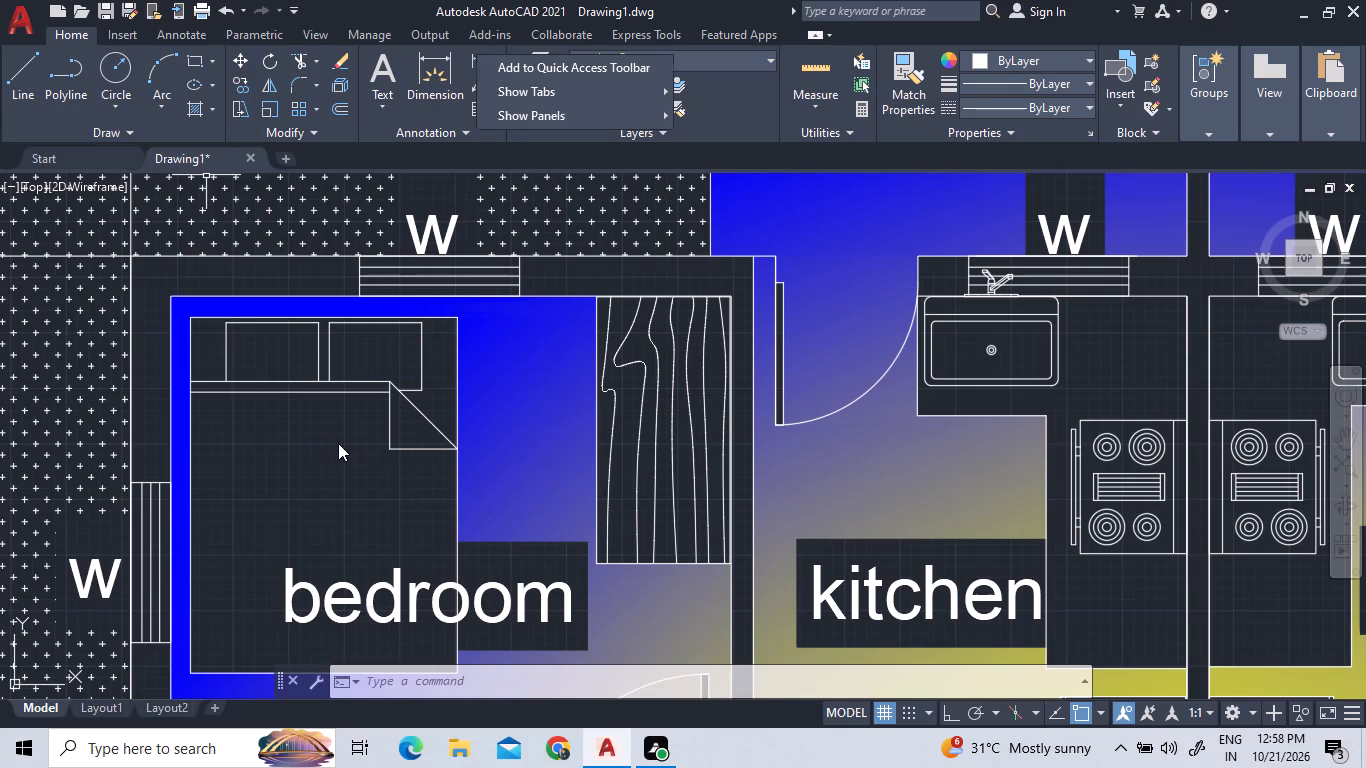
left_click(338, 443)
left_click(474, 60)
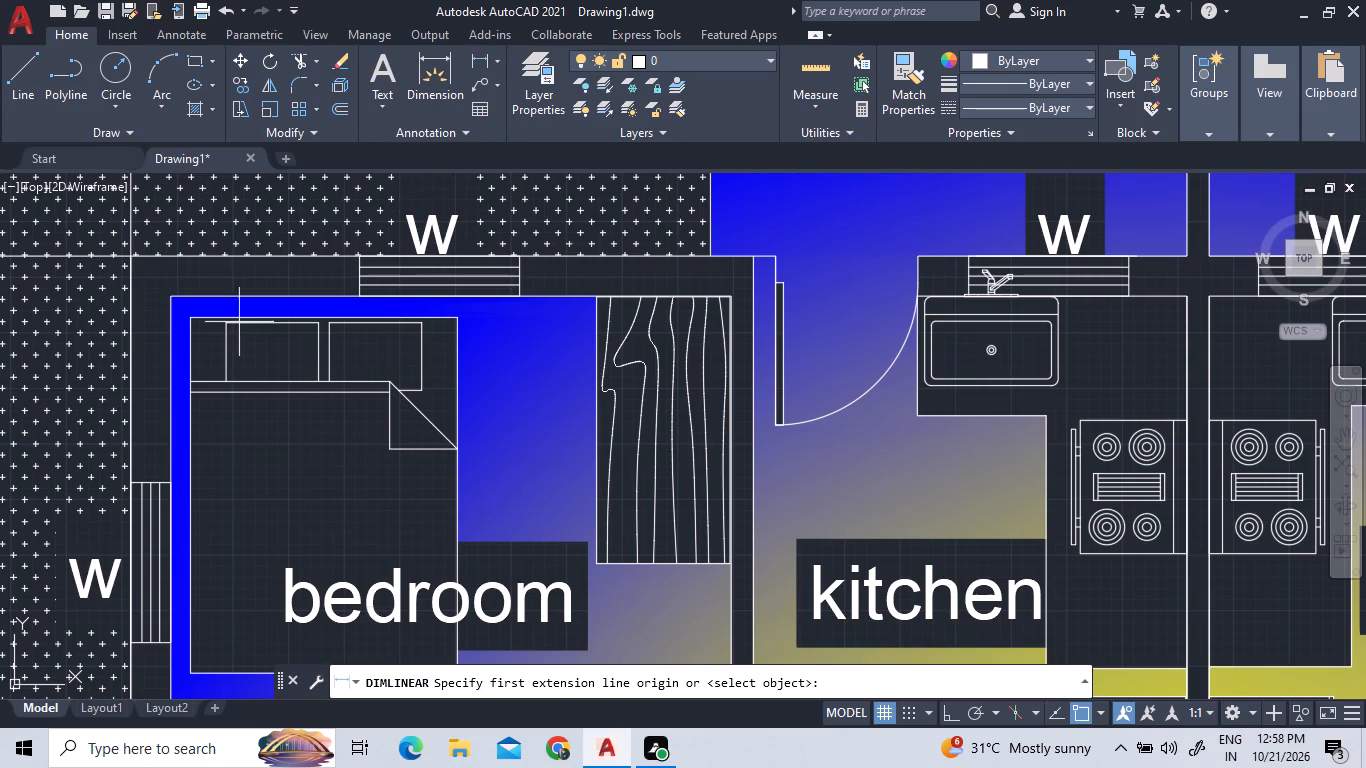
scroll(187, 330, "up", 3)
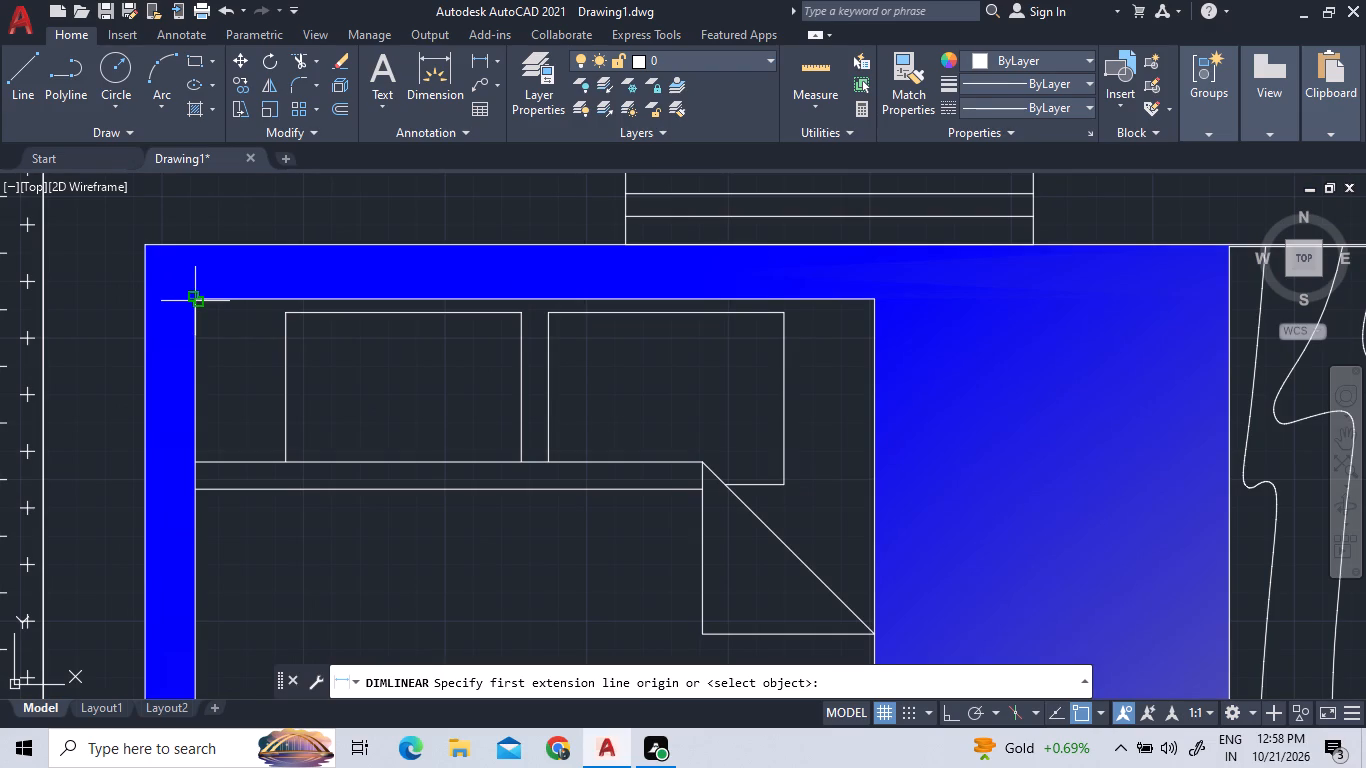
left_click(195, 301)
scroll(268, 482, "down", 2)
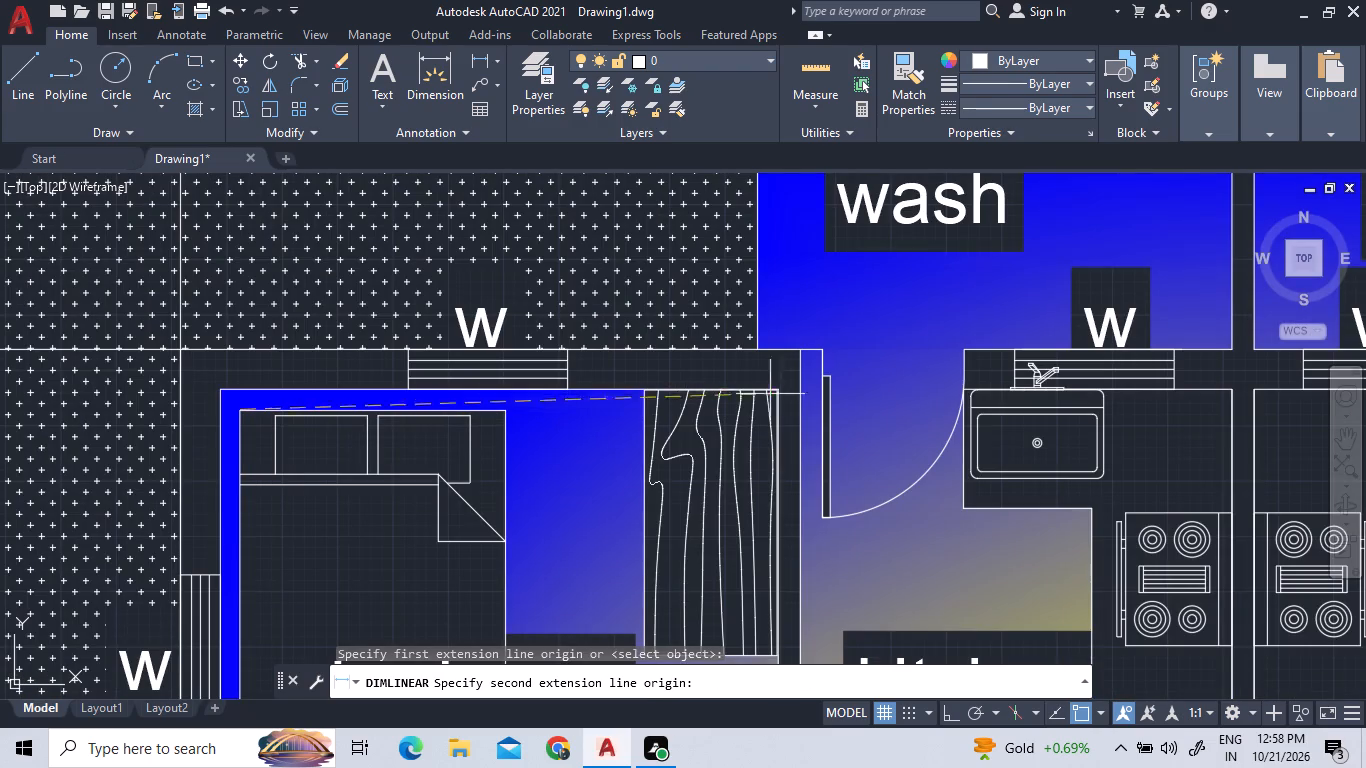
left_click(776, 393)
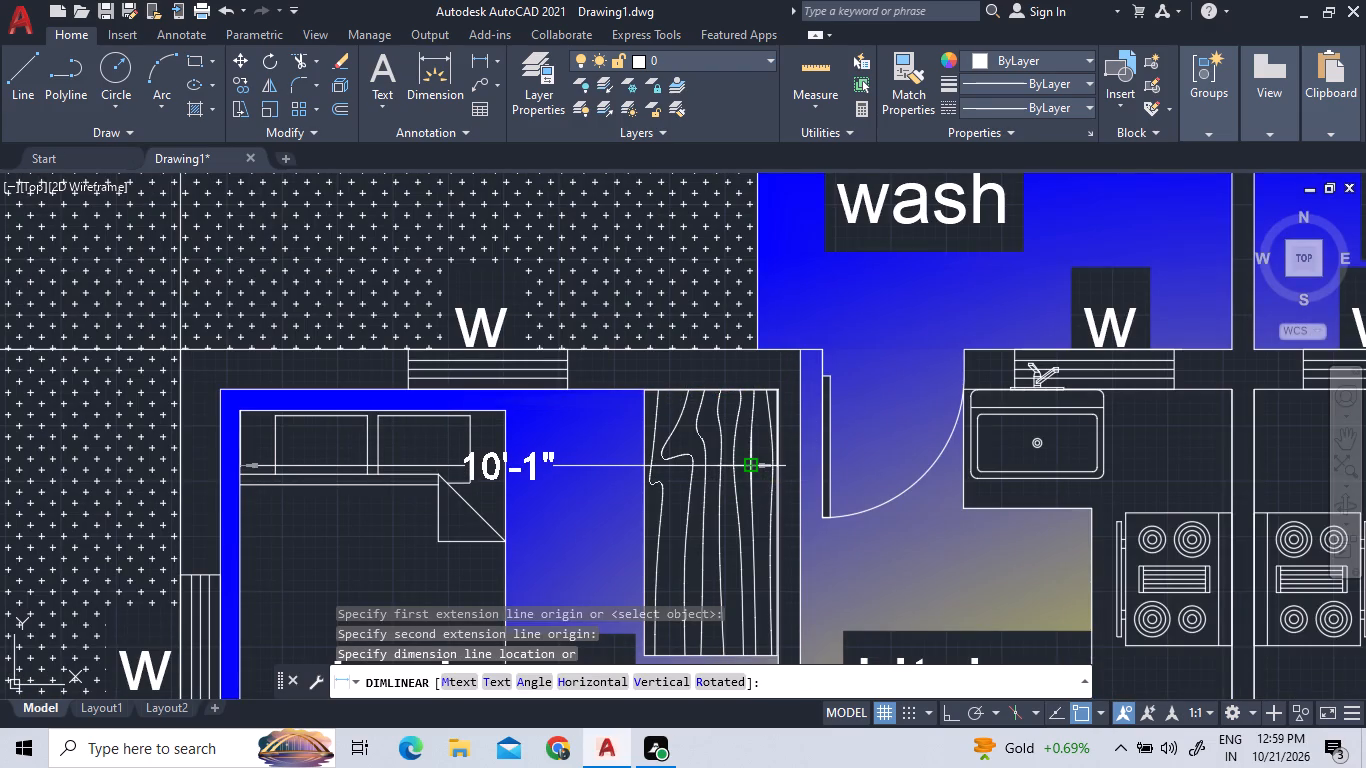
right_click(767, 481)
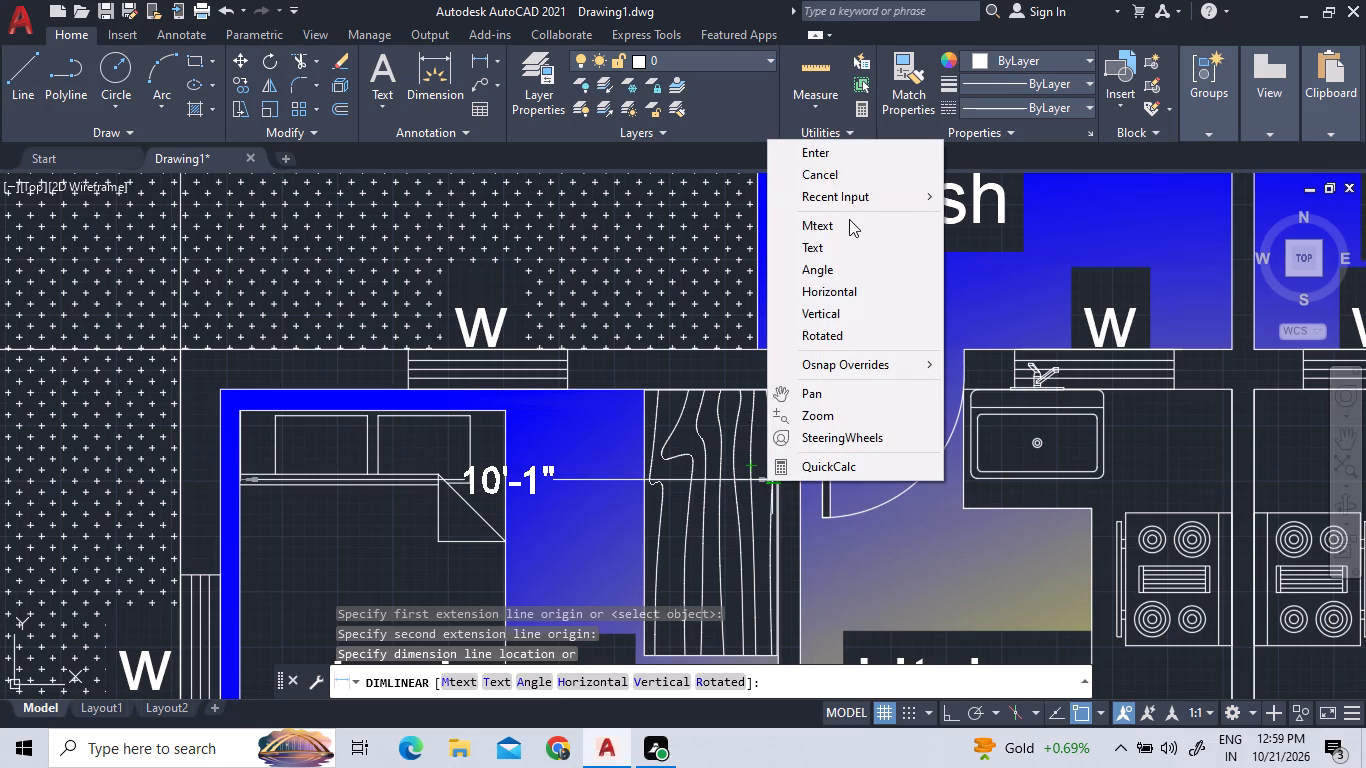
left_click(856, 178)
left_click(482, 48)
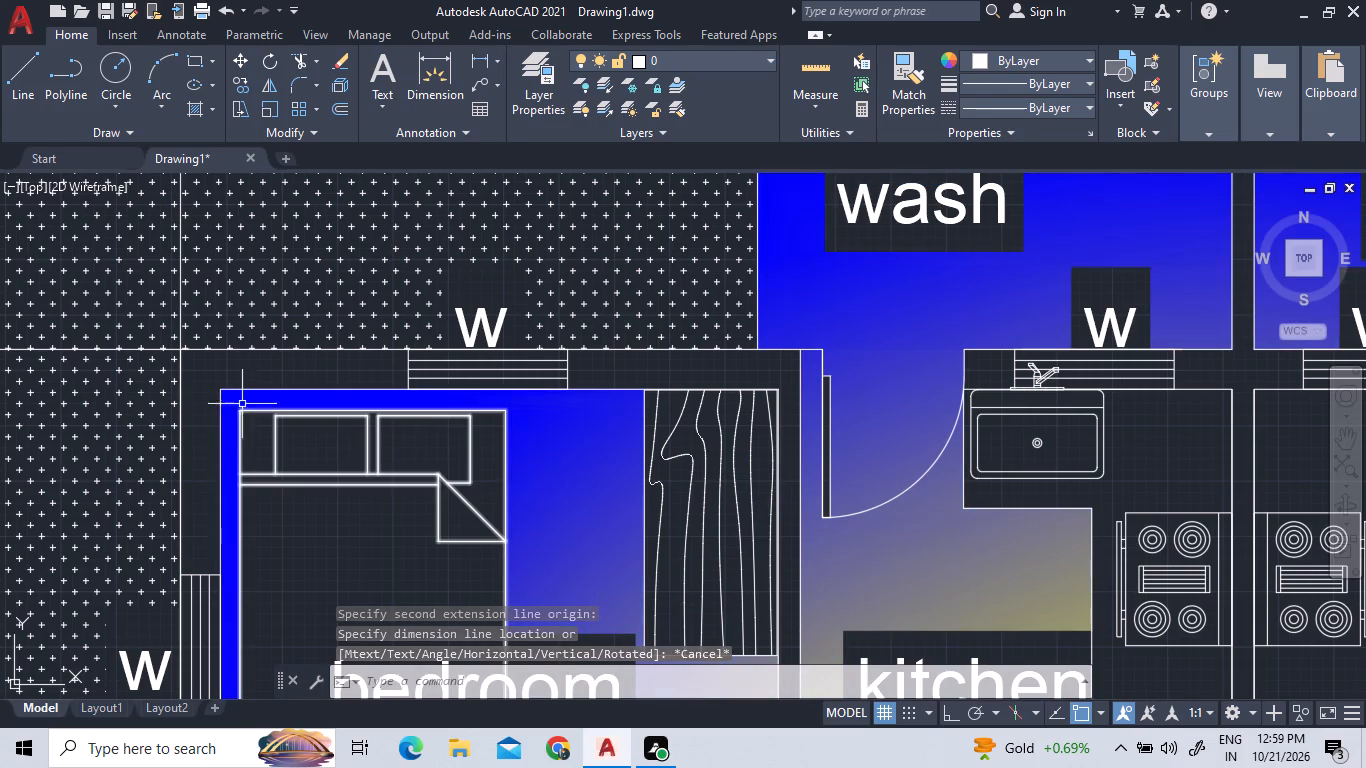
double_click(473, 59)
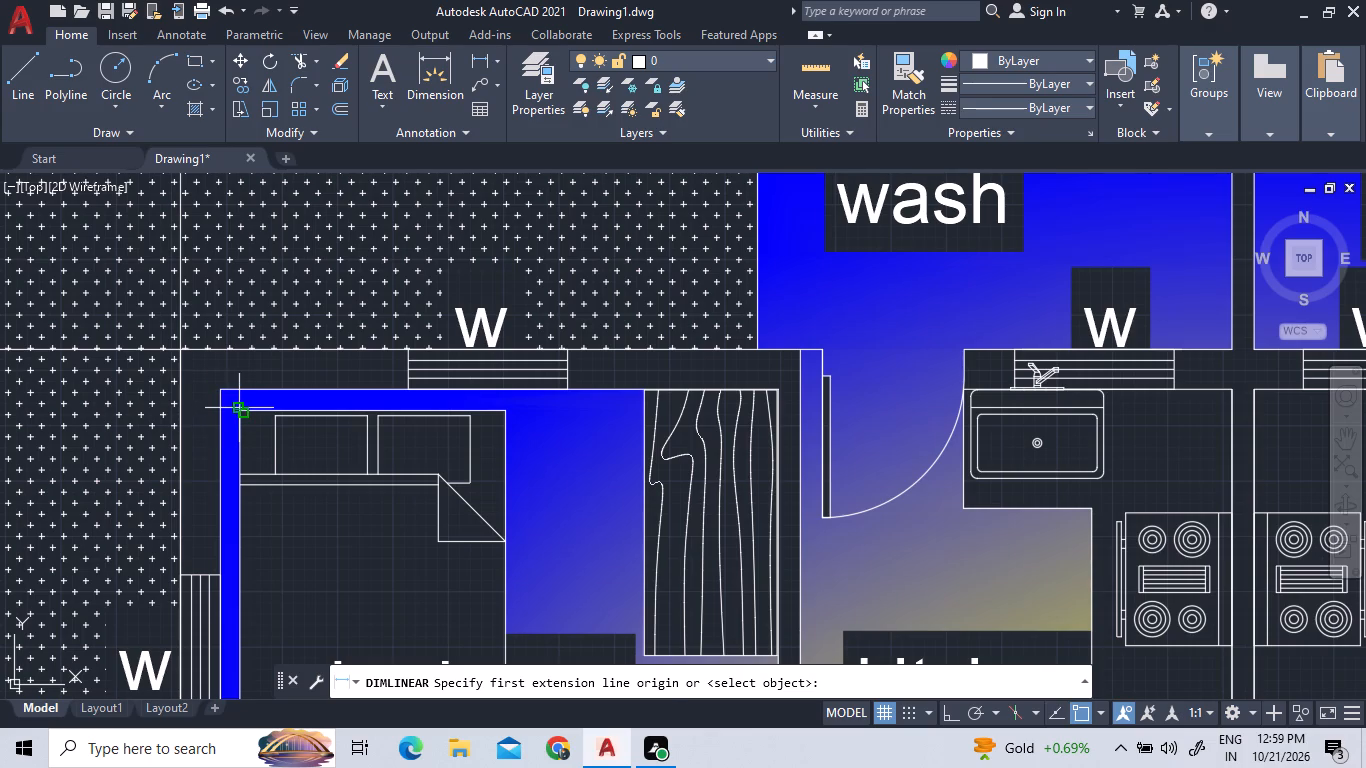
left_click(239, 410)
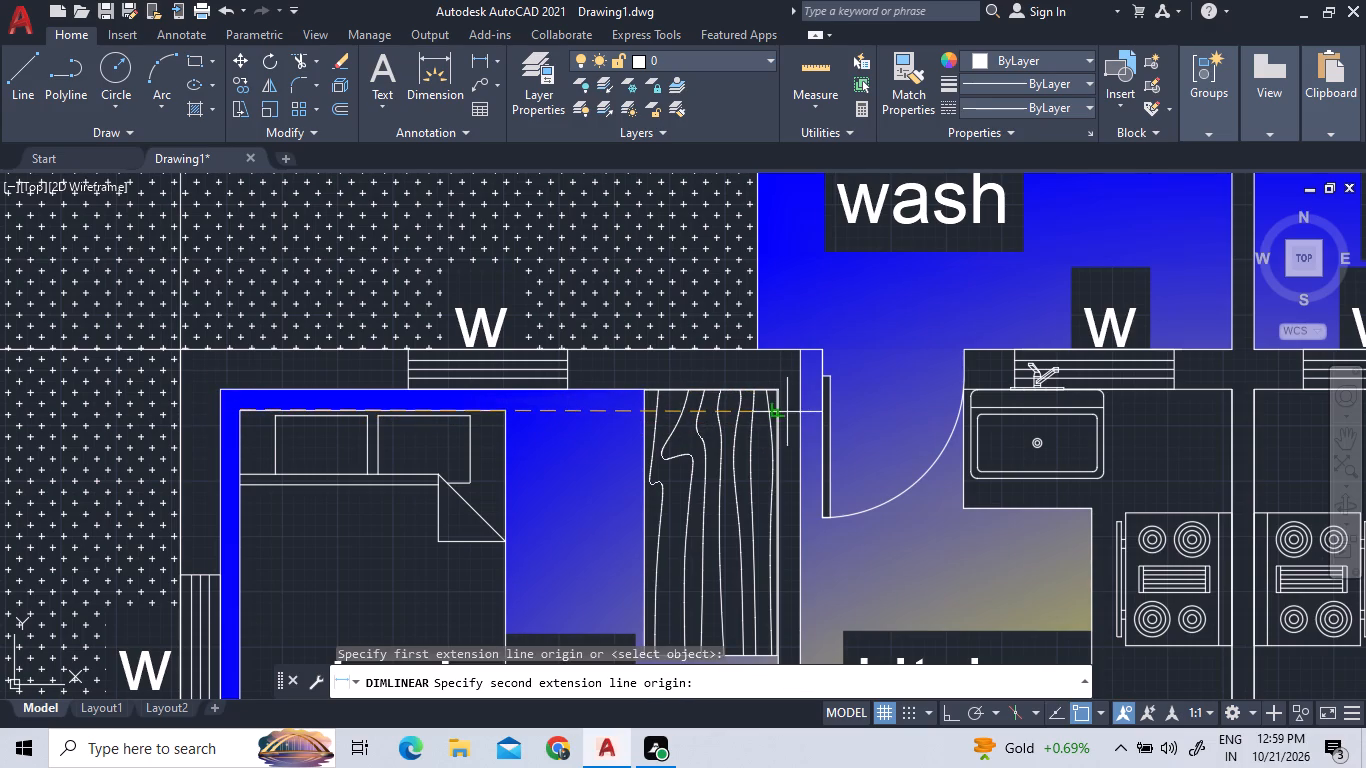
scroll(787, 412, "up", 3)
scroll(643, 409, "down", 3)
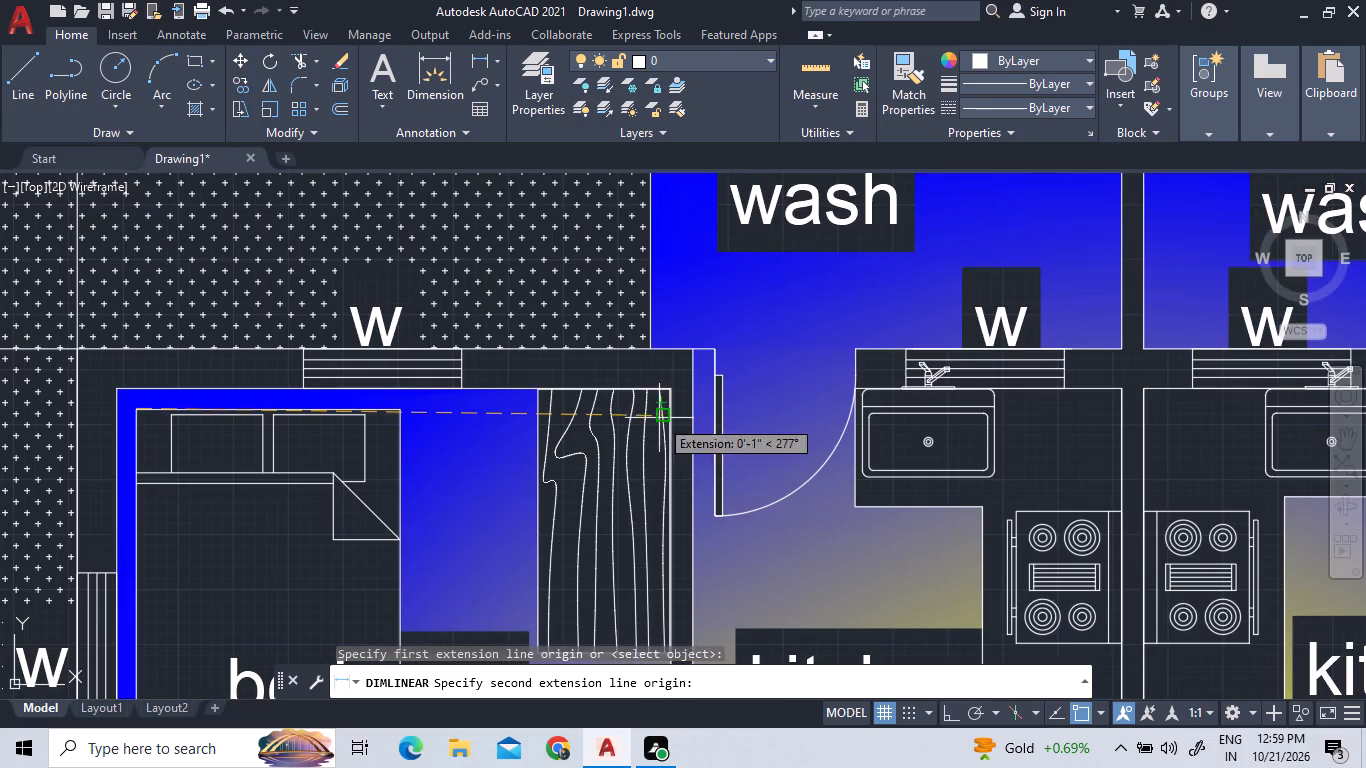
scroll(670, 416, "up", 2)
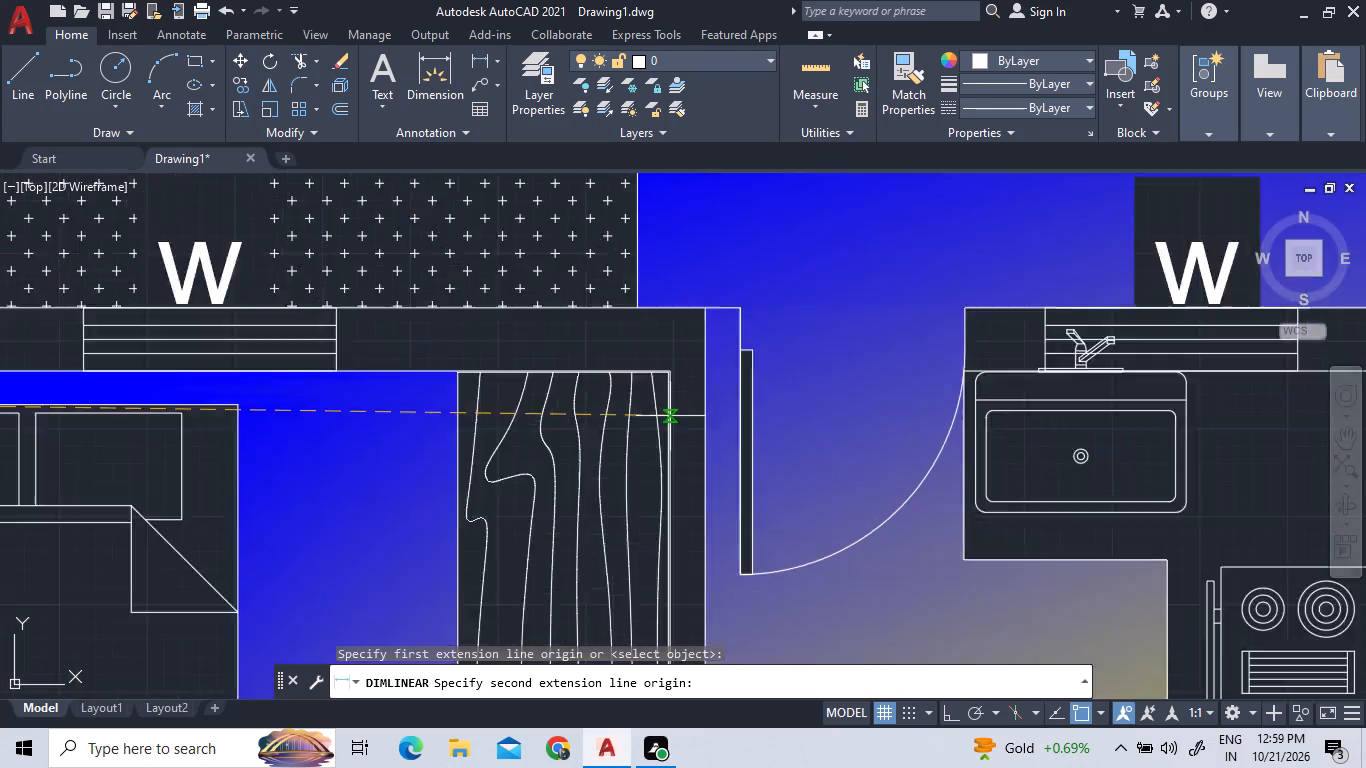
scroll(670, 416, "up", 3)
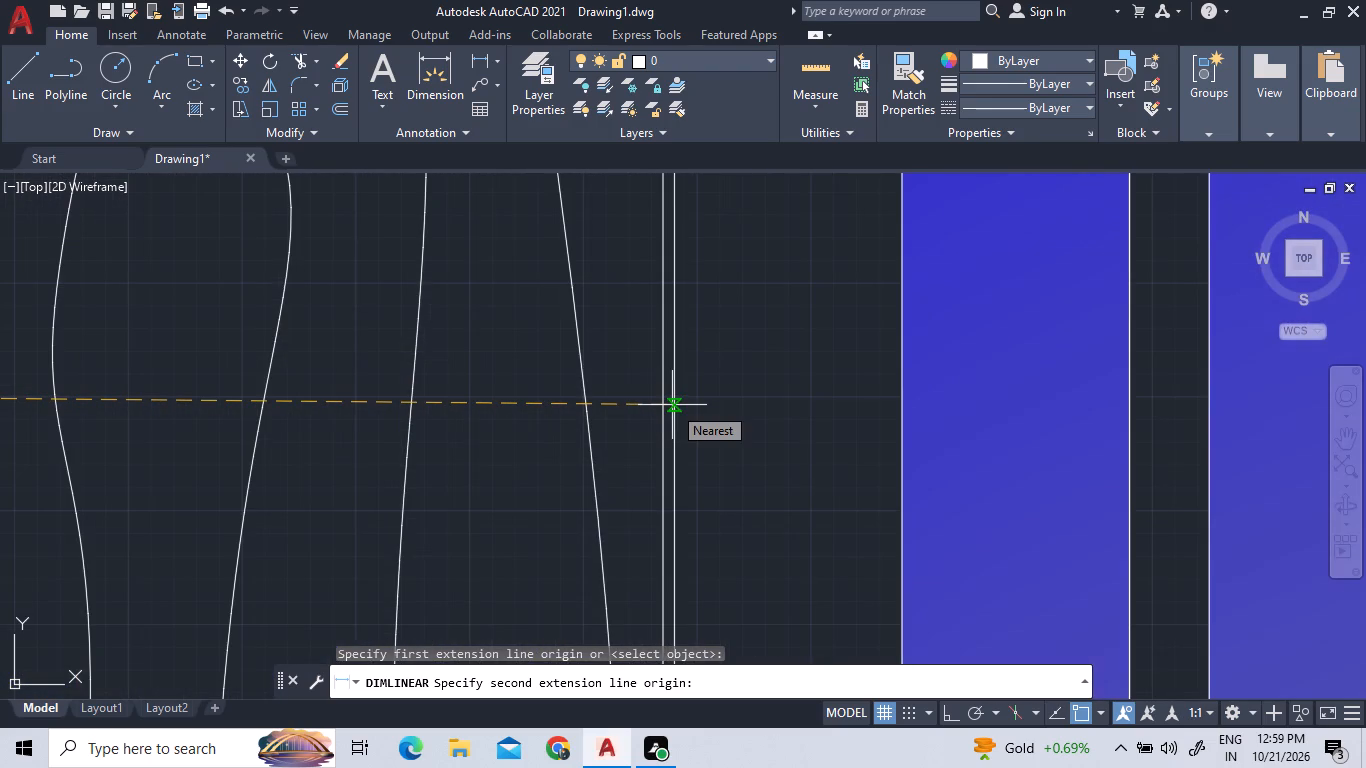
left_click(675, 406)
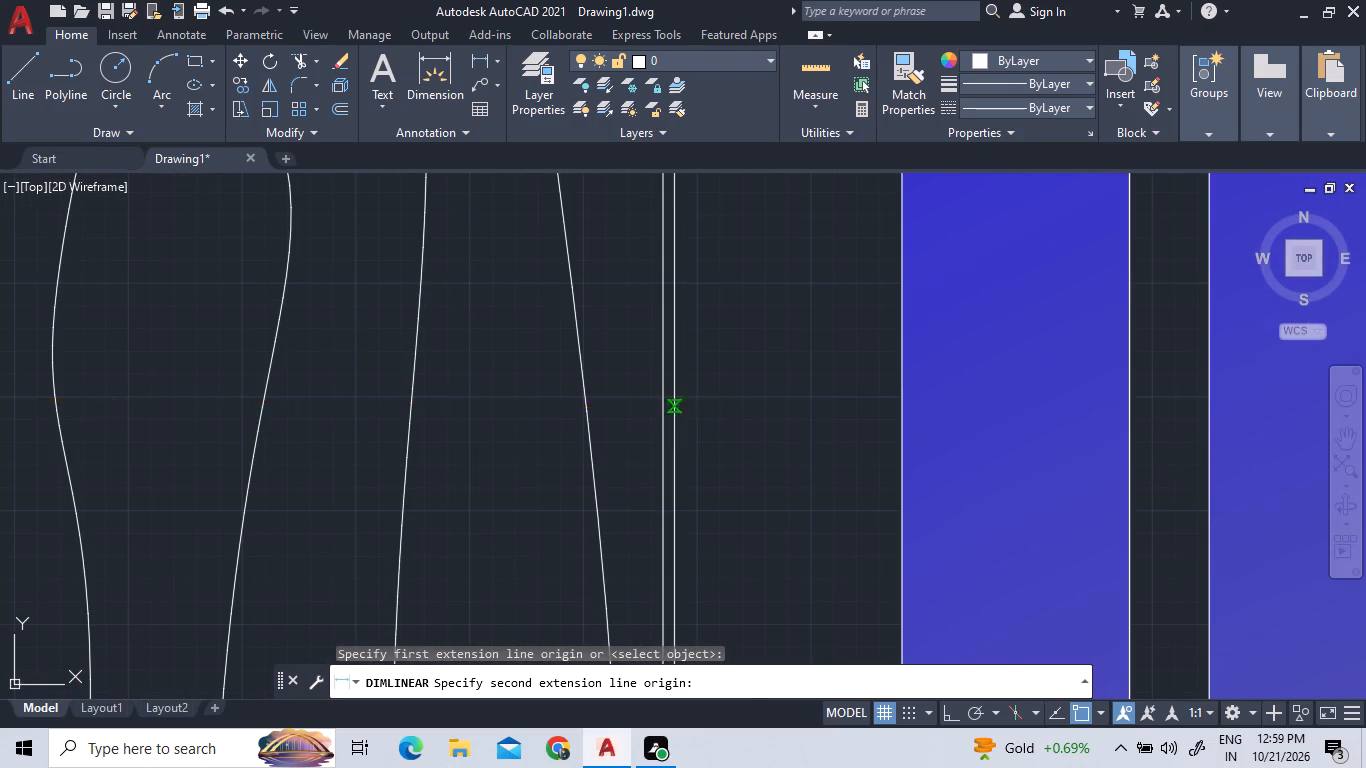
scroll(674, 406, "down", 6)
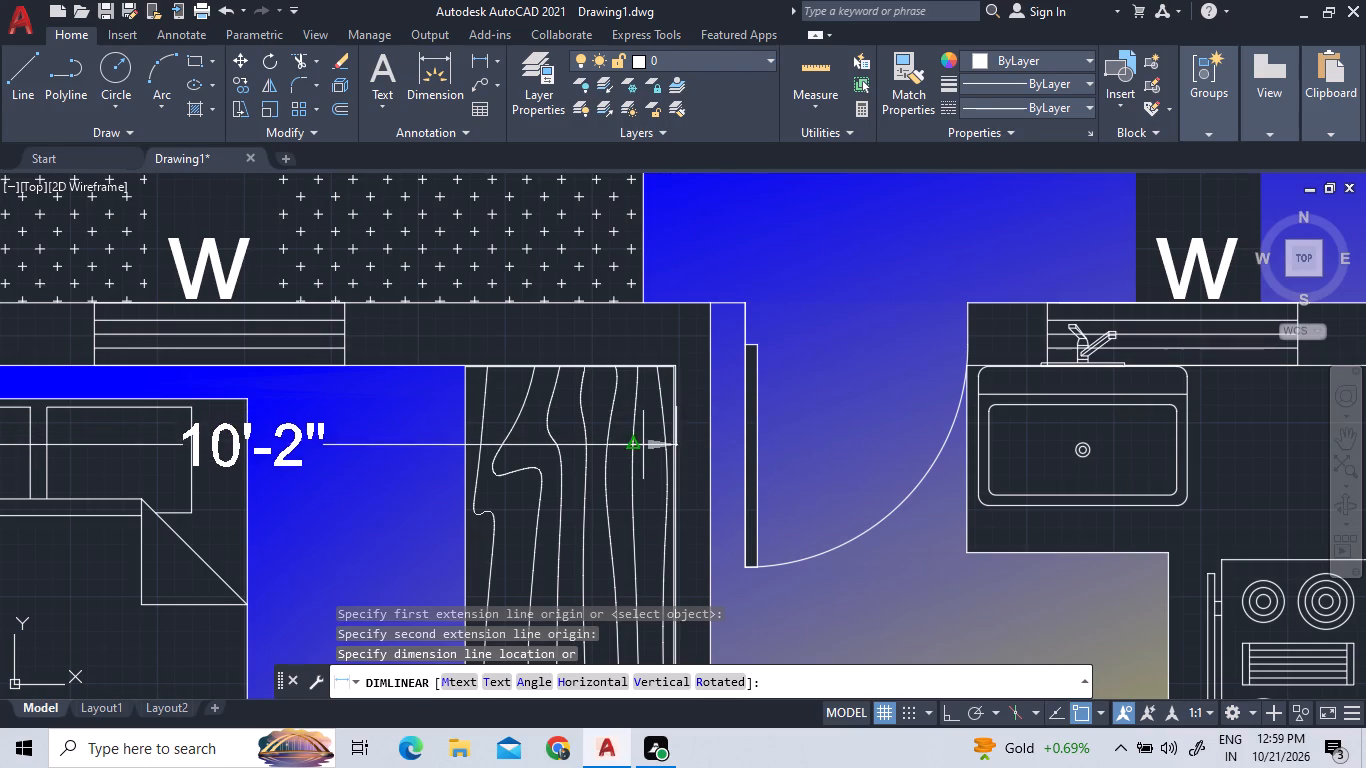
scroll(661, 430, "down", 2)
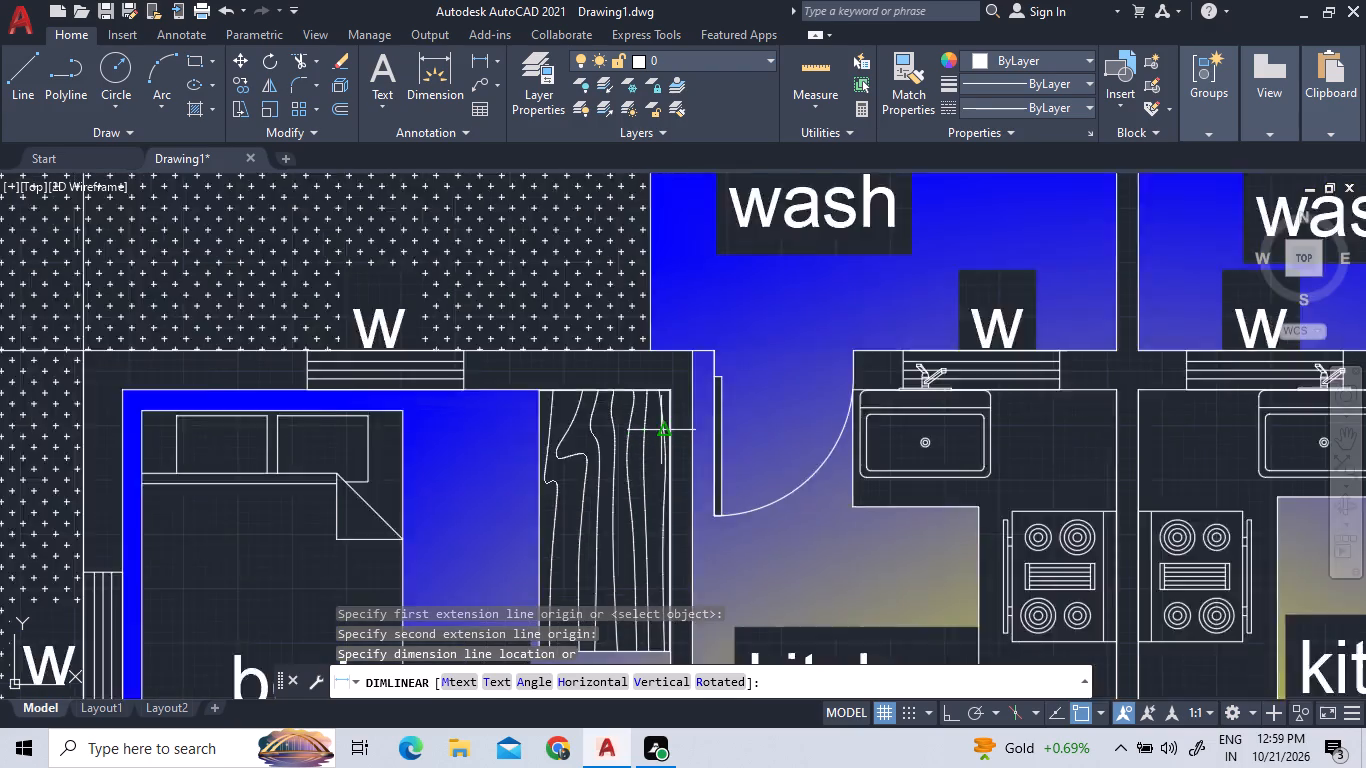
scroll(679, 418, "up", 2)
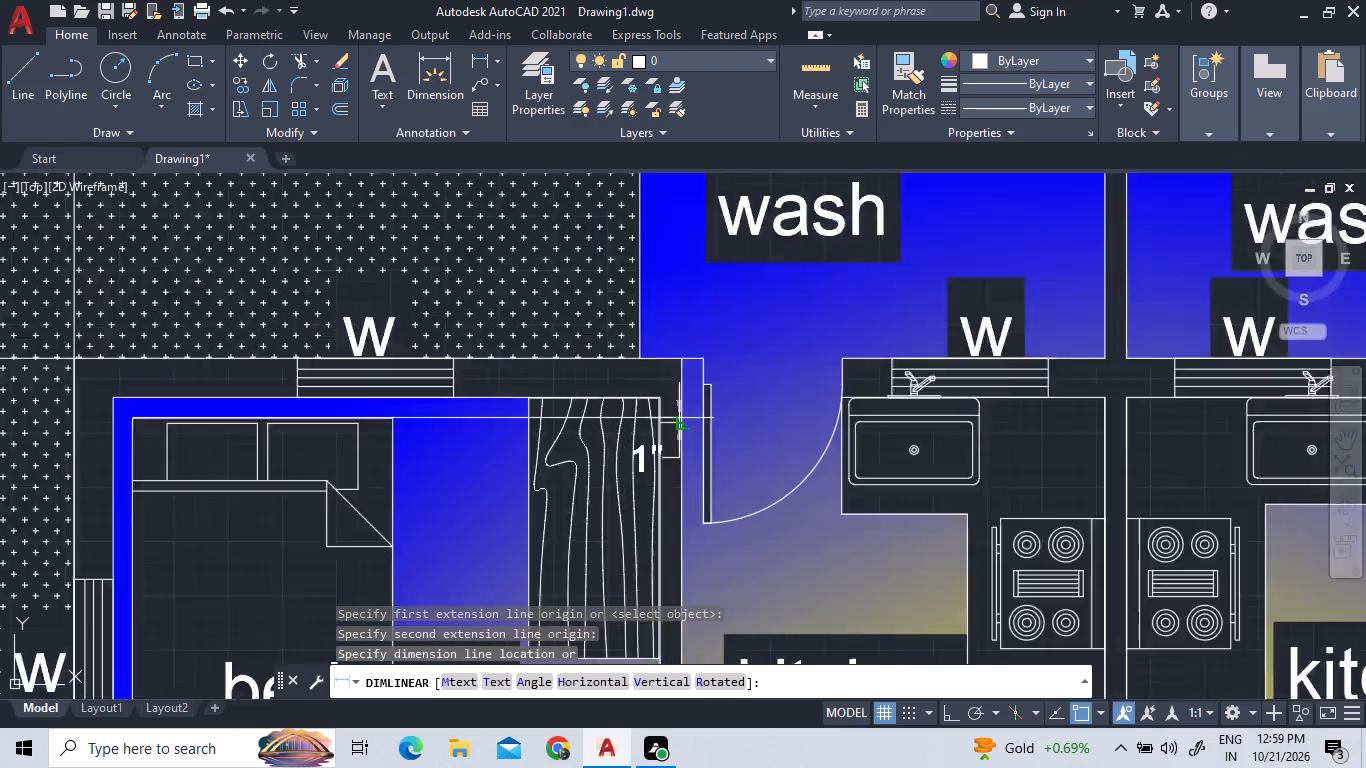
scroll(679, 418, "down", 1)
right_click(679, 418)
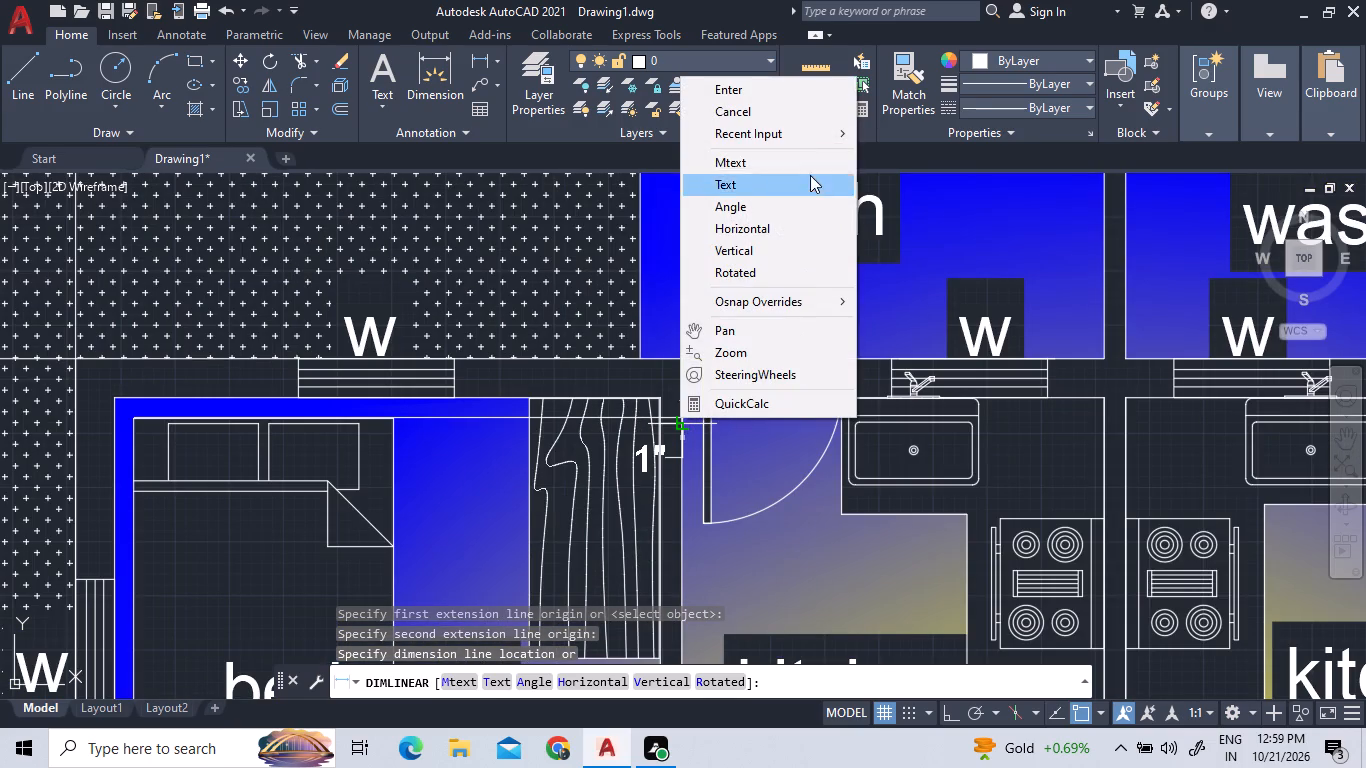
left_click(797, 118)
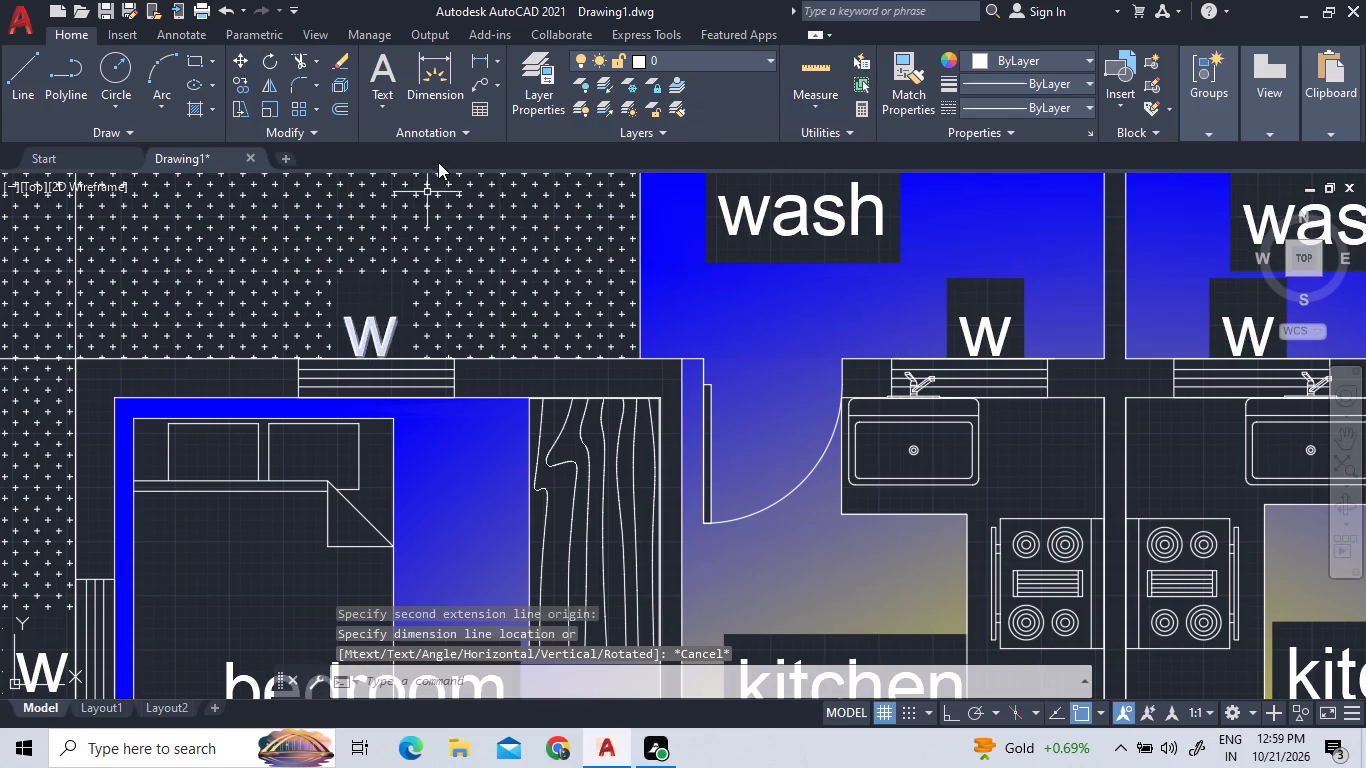
Dimension the width of the left unit's upper bedroom from its top inner wall line, placing the dimension line across the bed.
double_click(443, 58)
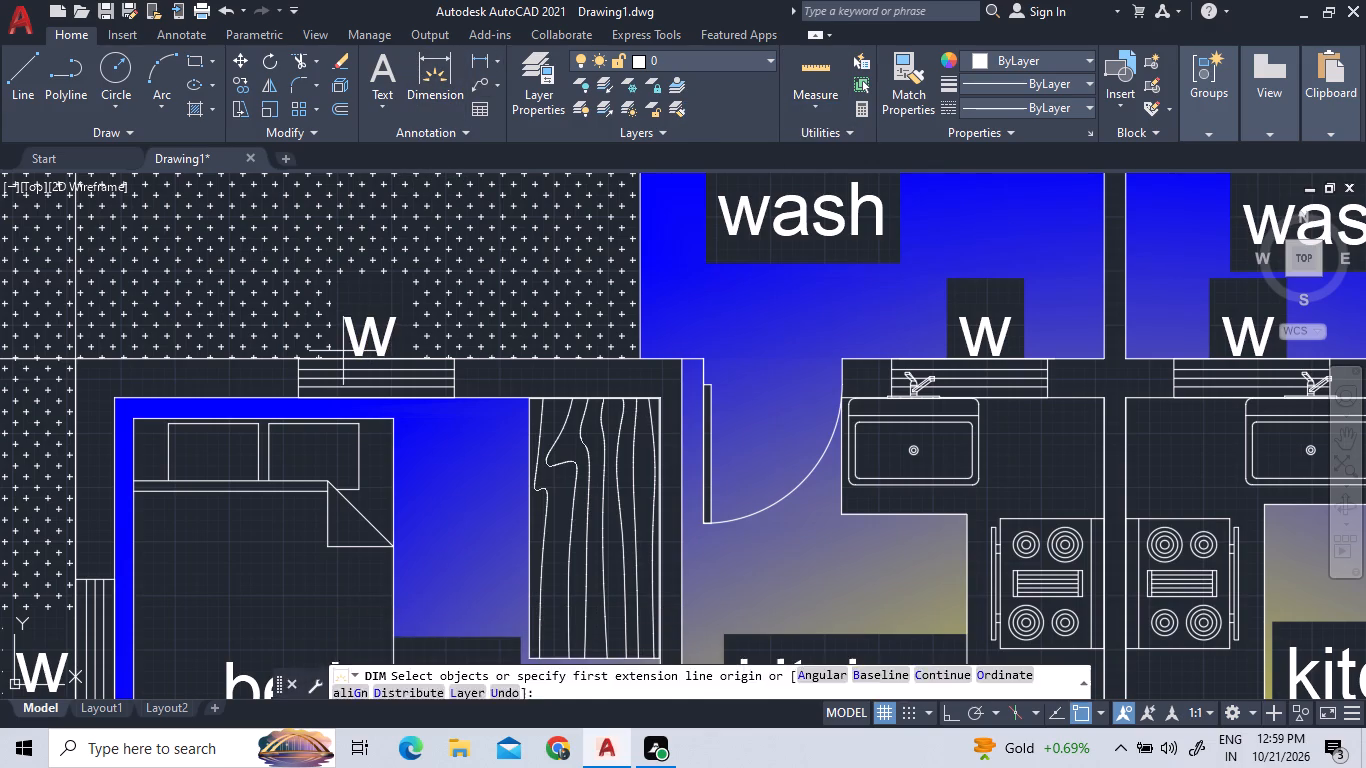
left_click(199, 395)
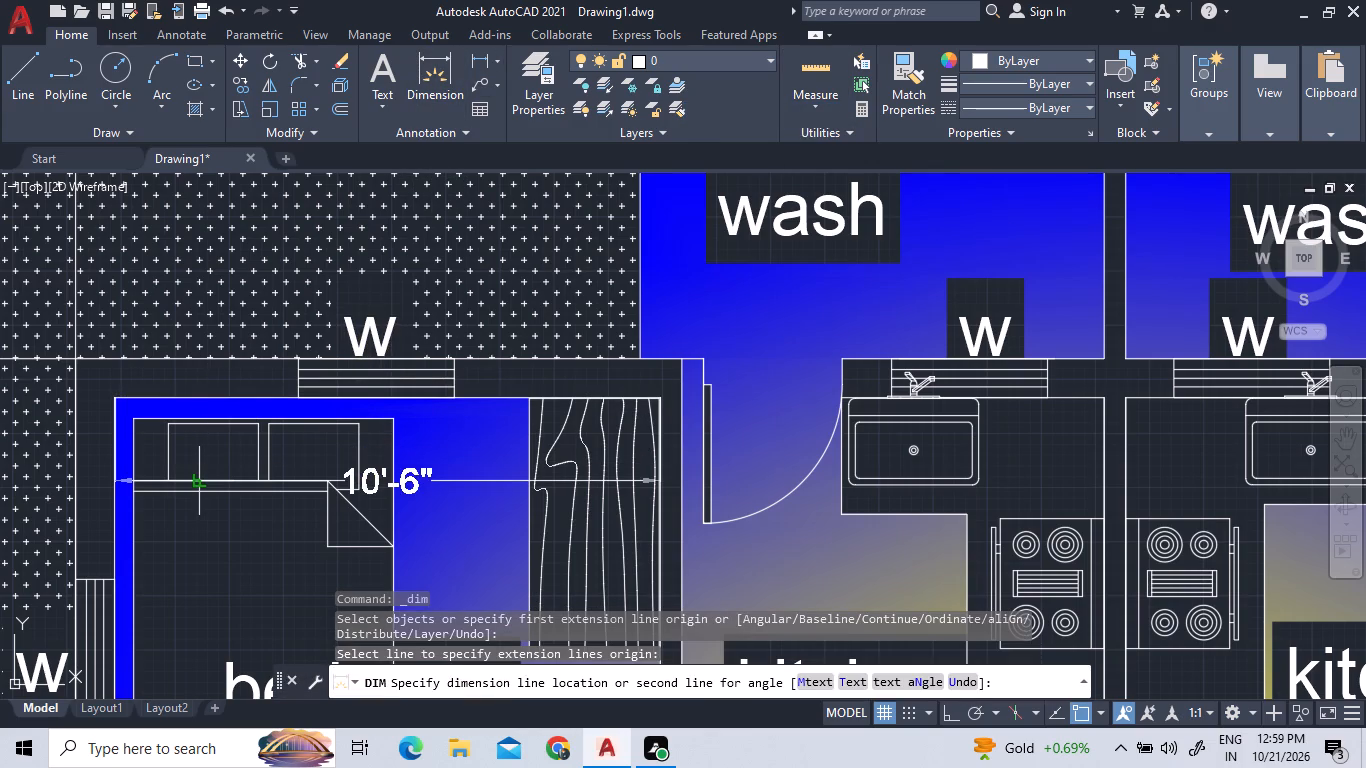
left_click(202, 481)
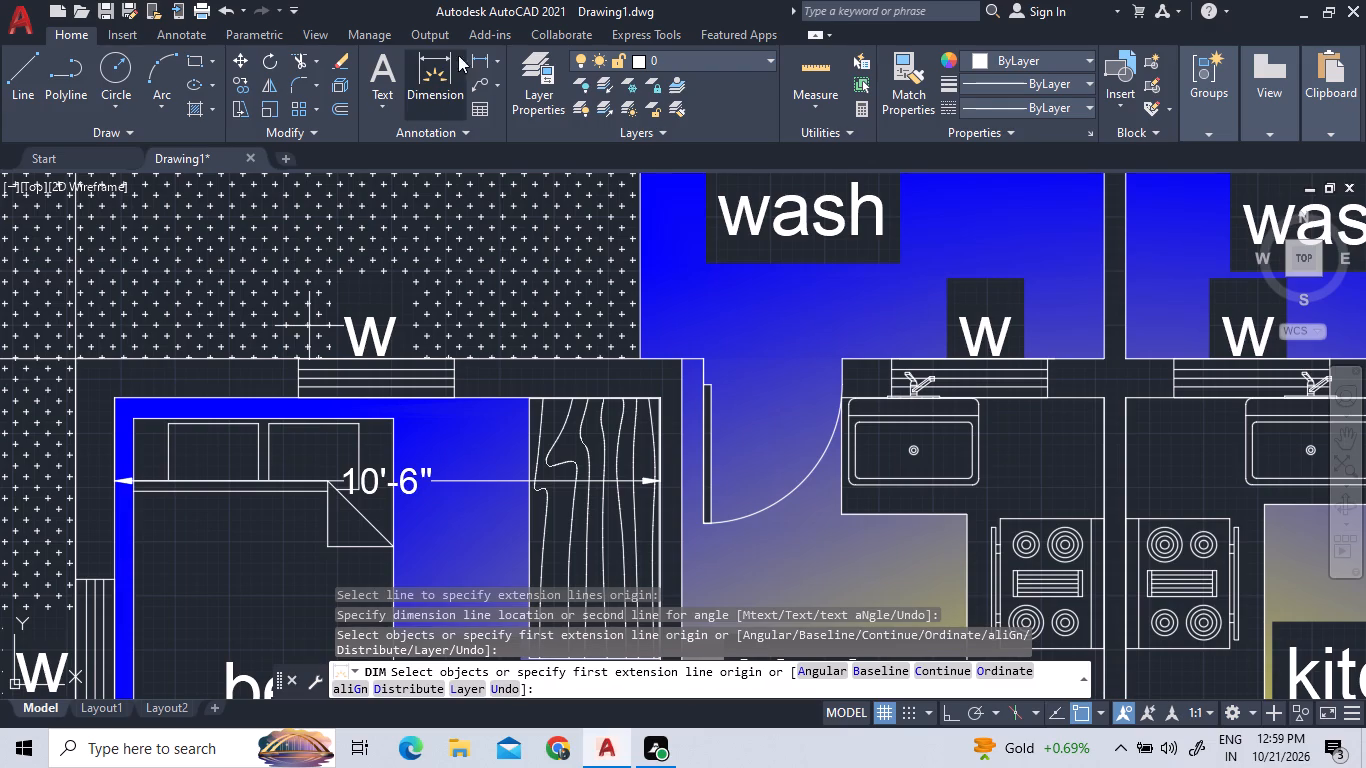
Add a vertical linear dimension between the outer-wall inner corners of the left unit's upper bedroom, placing it over the bed.
left_click(476, 57)
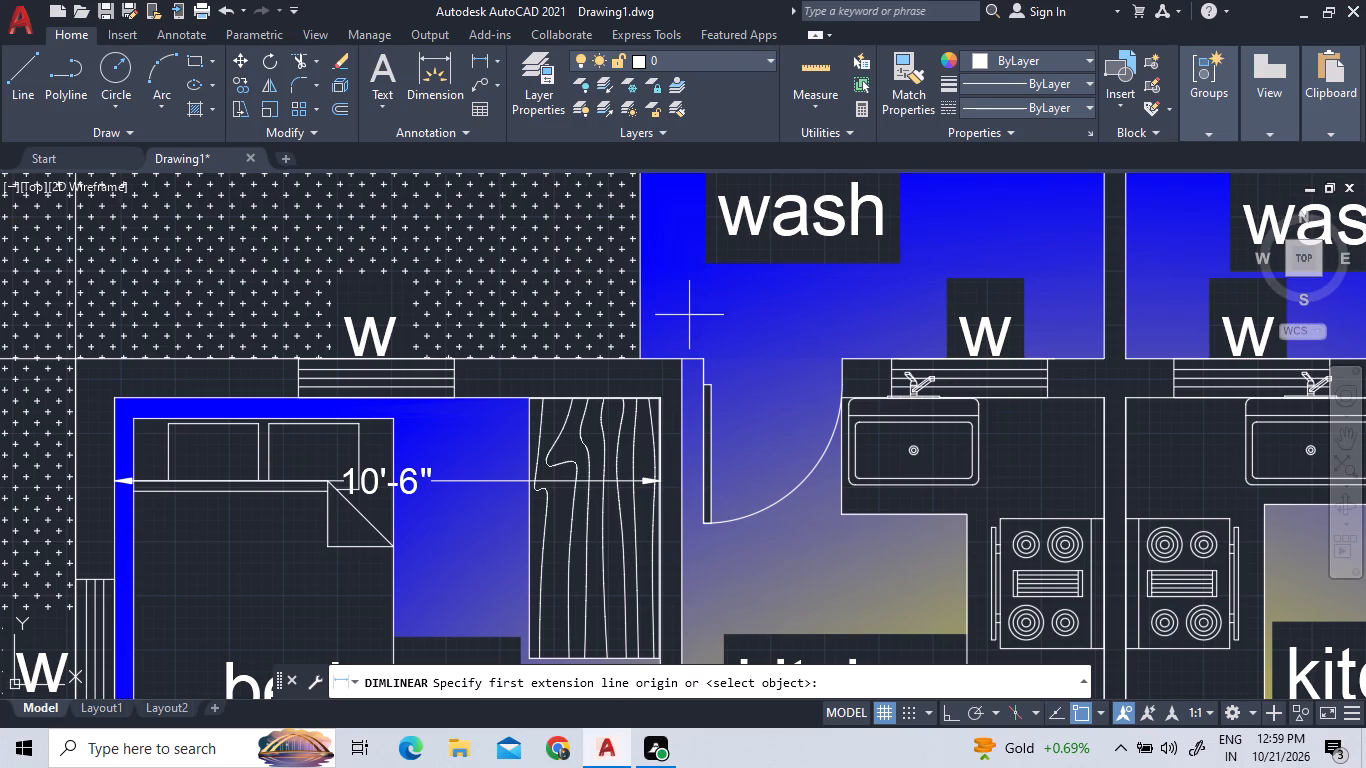
scroll(208, 363, "down", 3)
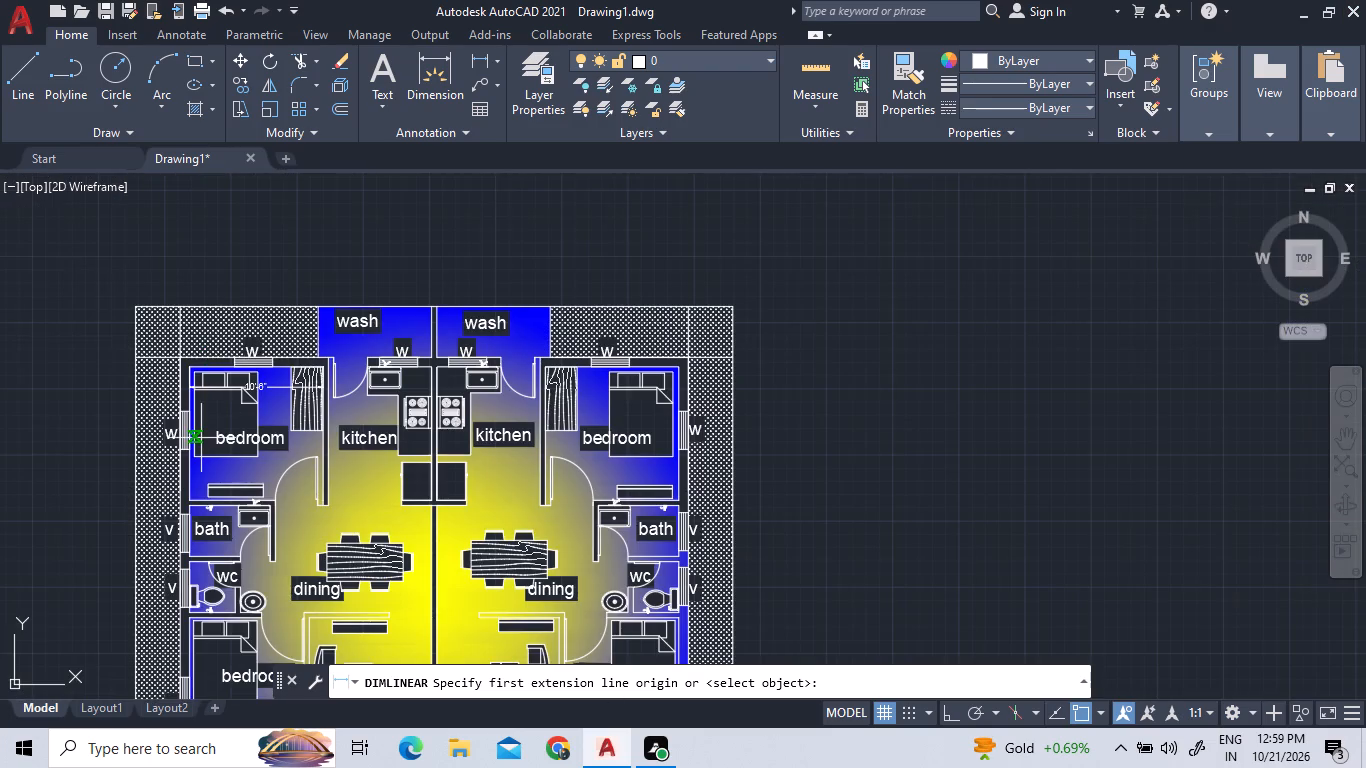
scroll(195, 441, "up", 2)
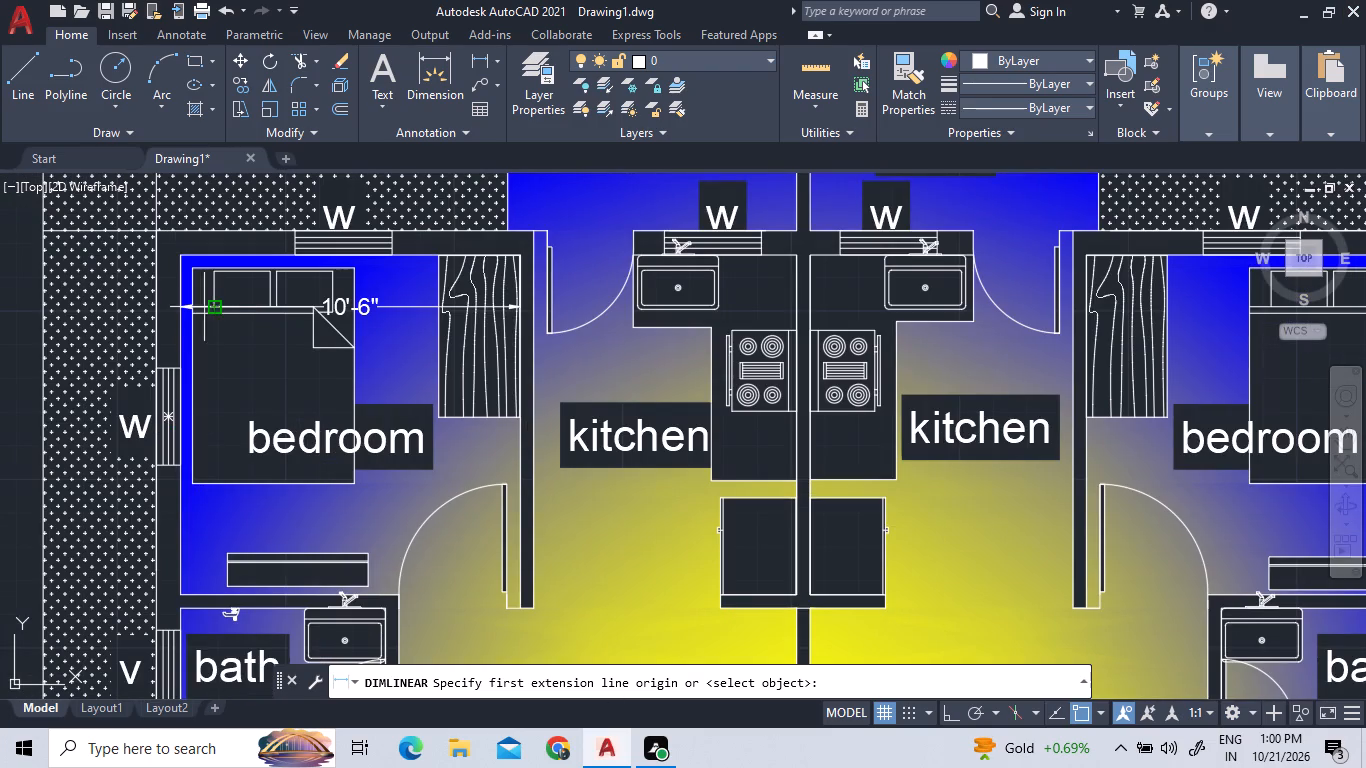
left_click(180, 258)
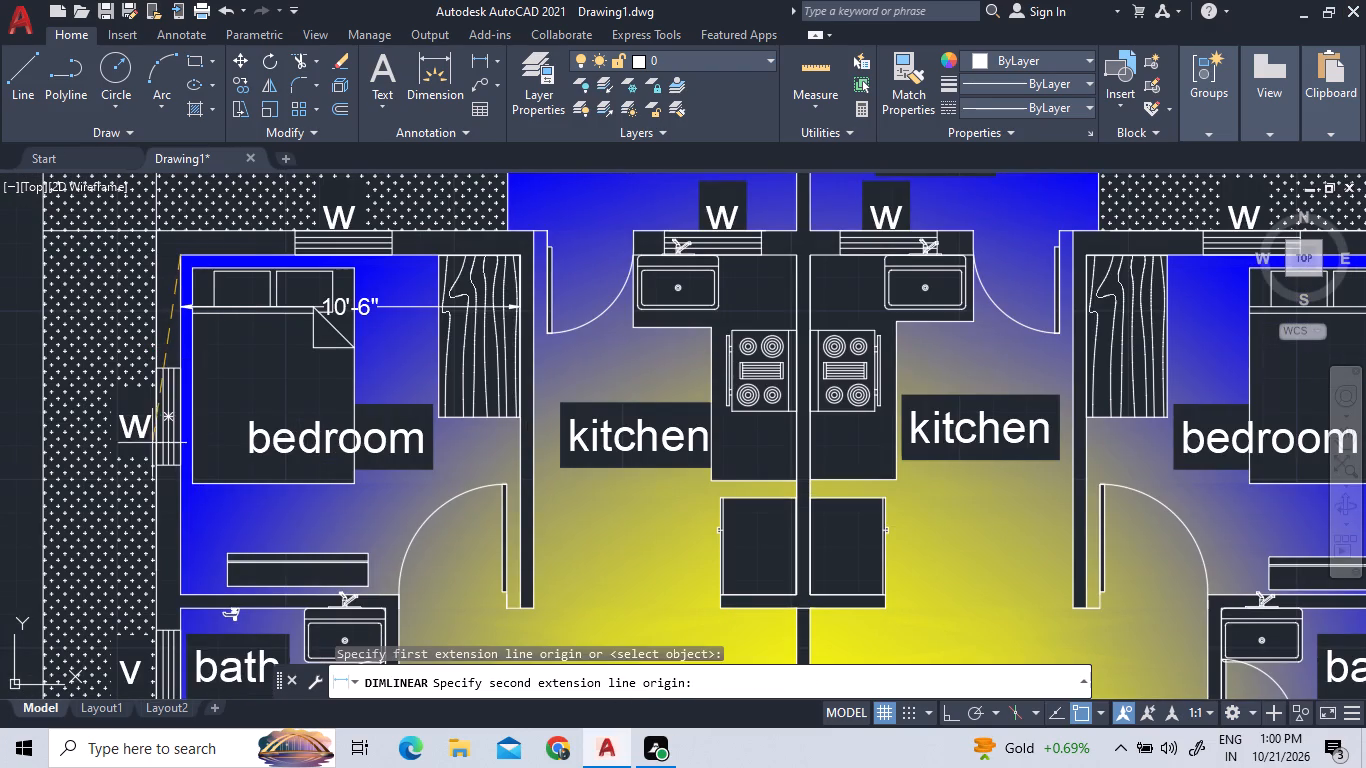
left_click(182, 591)
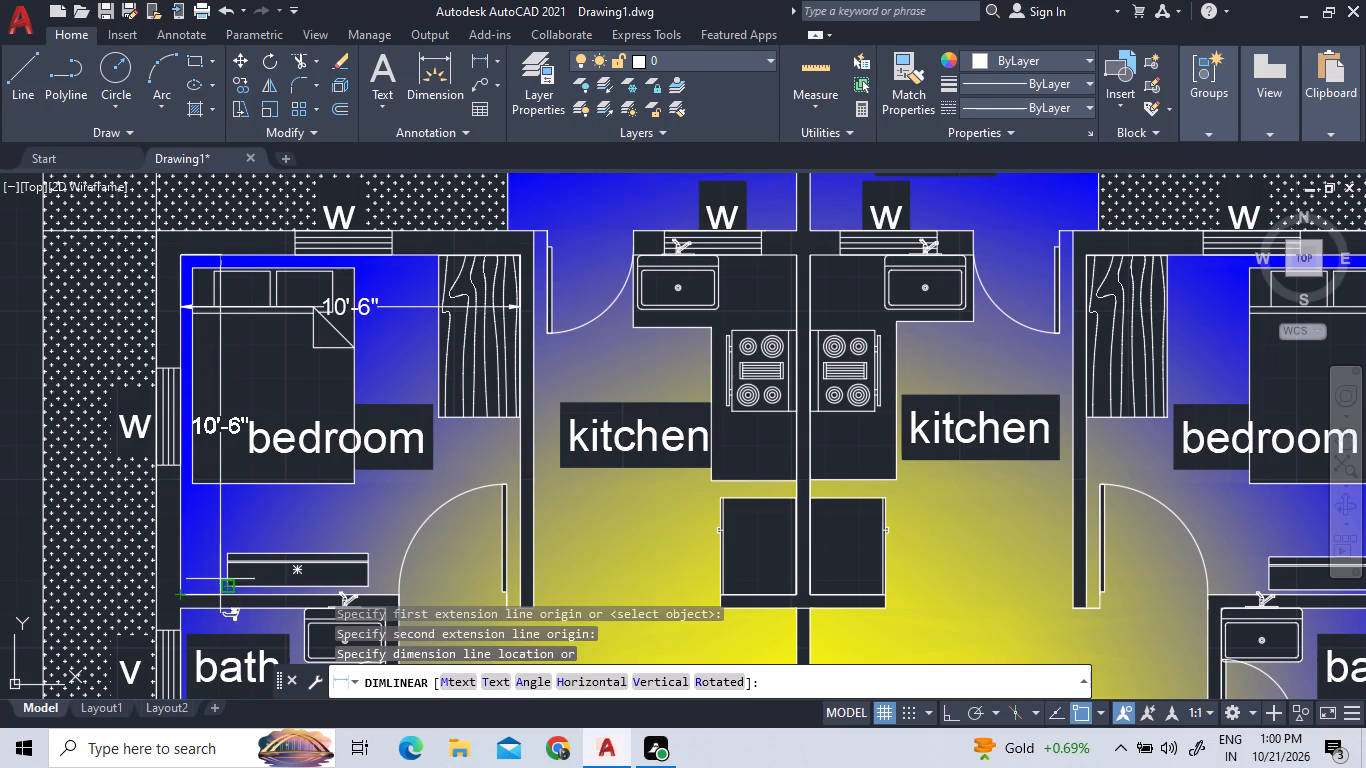
left_click(220, 579)
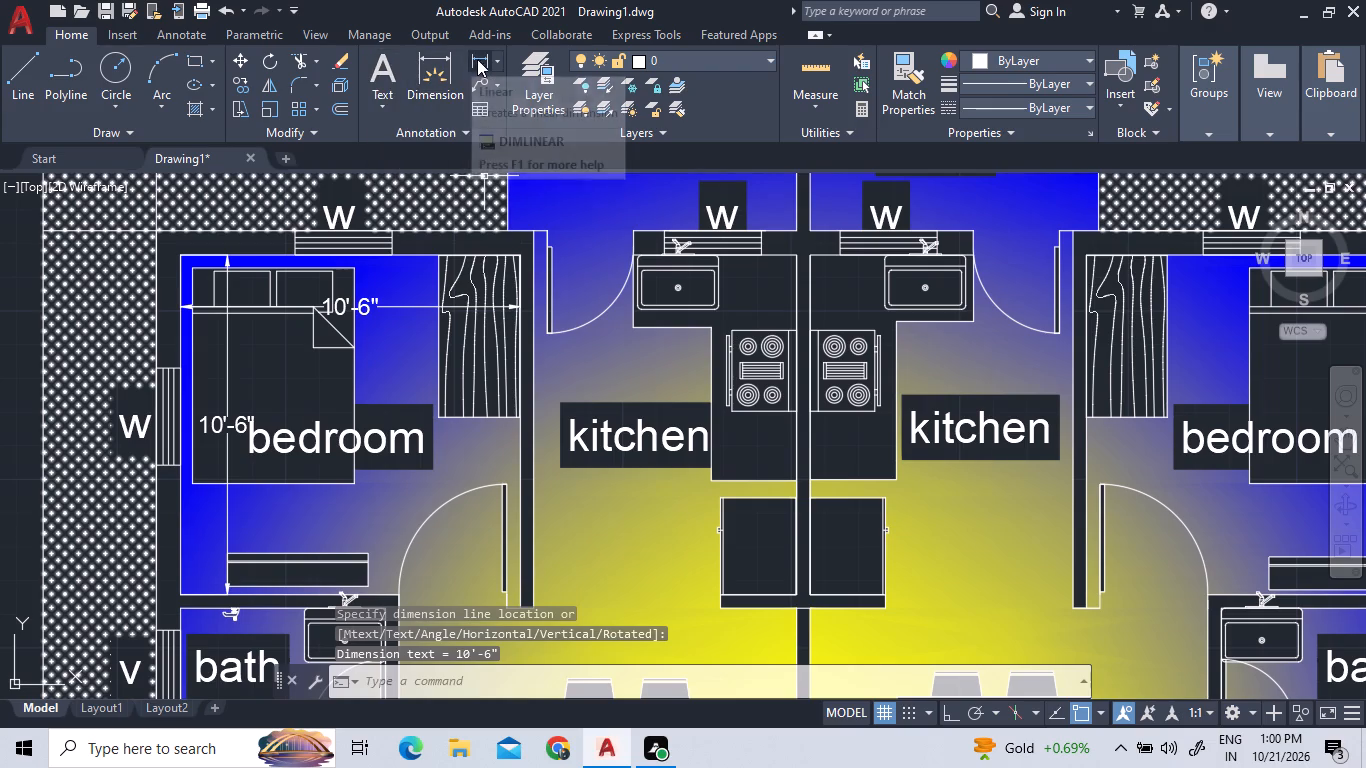
Add a vertical linear dimension between the outer-wall inner corners of the right unit's upper bedroom, placing it along that wall.
left_click(479, 59)
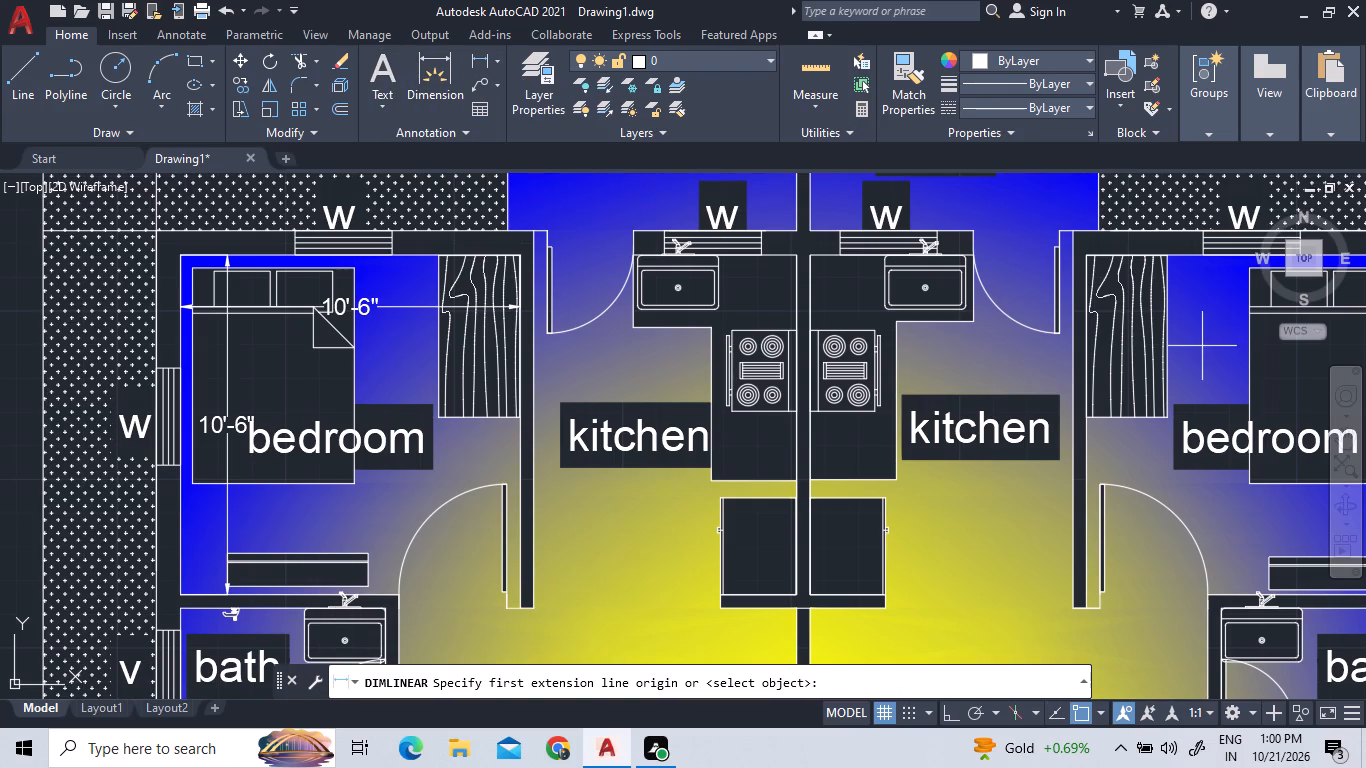
scroll(1158, 291, "down", 3)
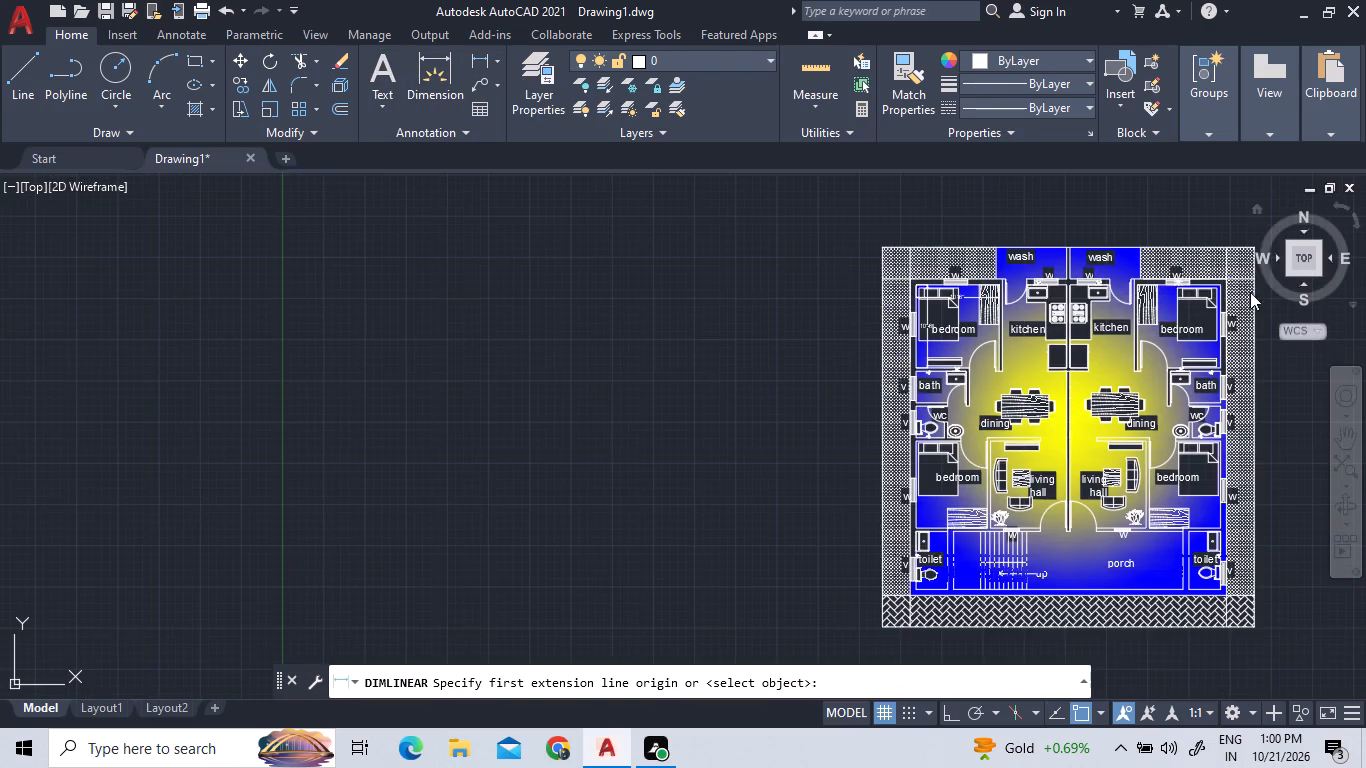
scroll(1245, 292, "up", 4)
scroll(1186, 286, "down", 2)
scroll(1184, 364, "up", 1)
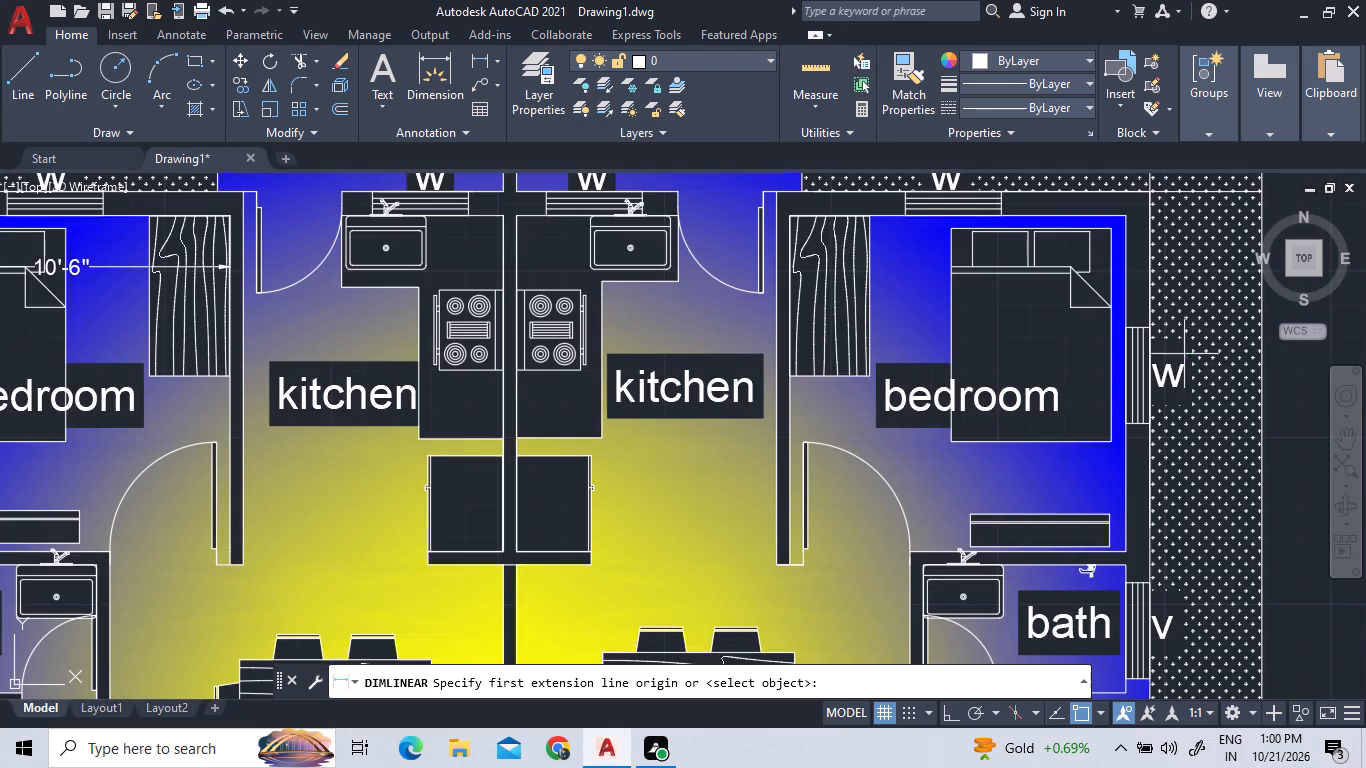
left_click_drag(1125, 213, 1124, 232)
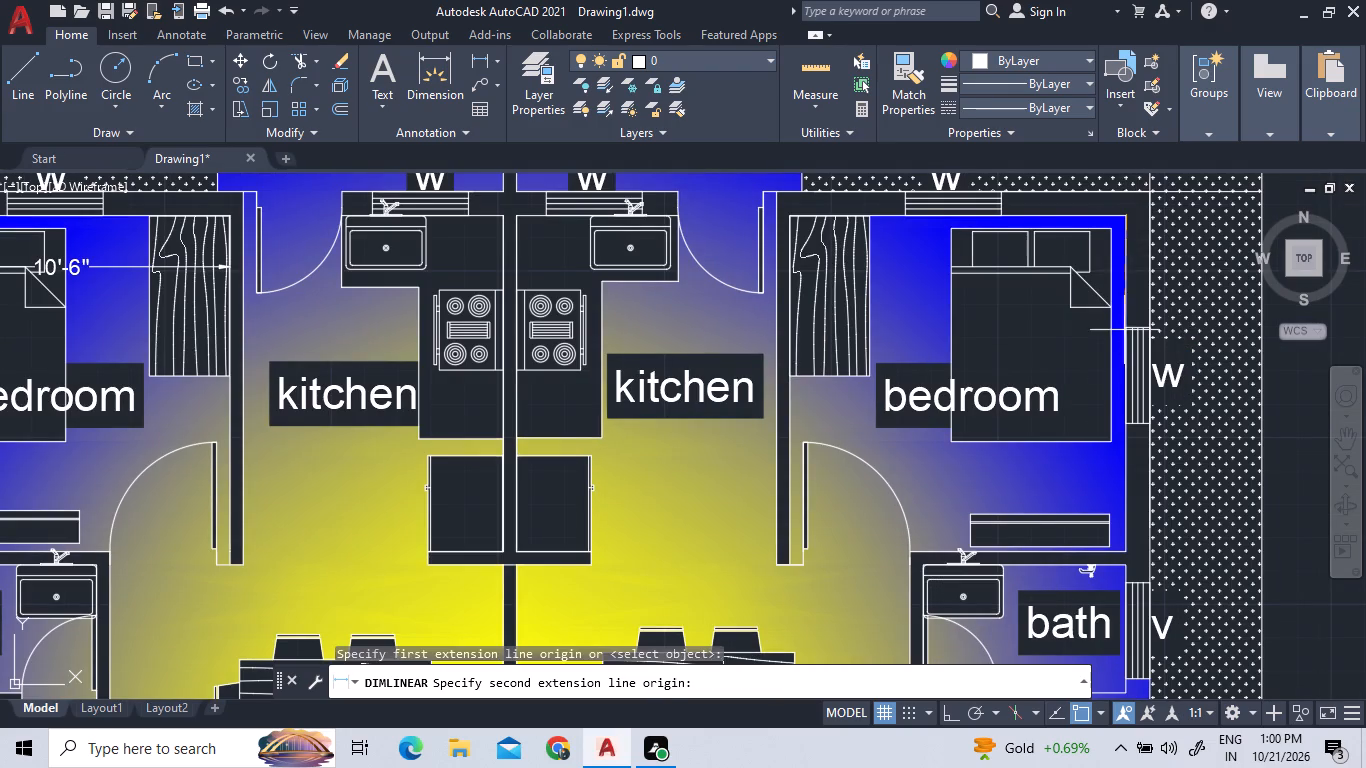
left_click(1125, 556)
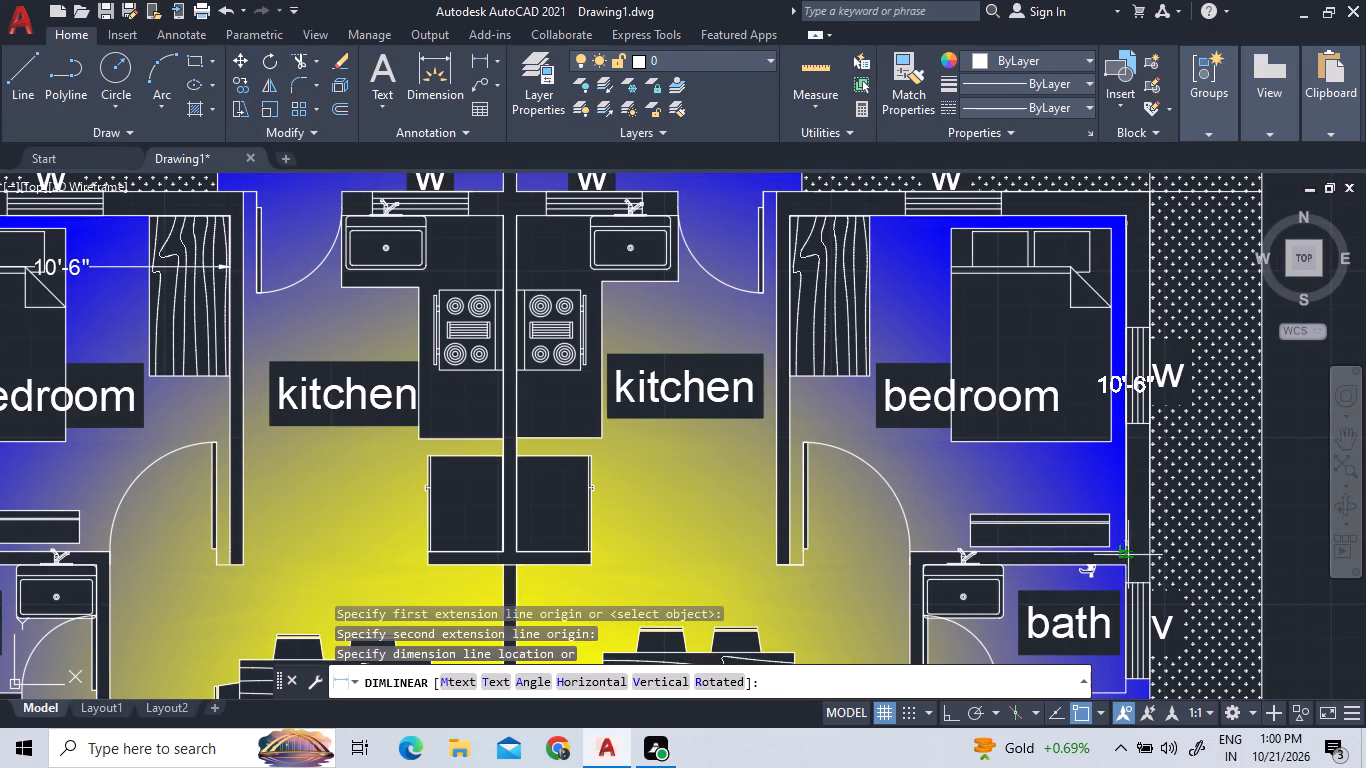
left_click(1129, 555)
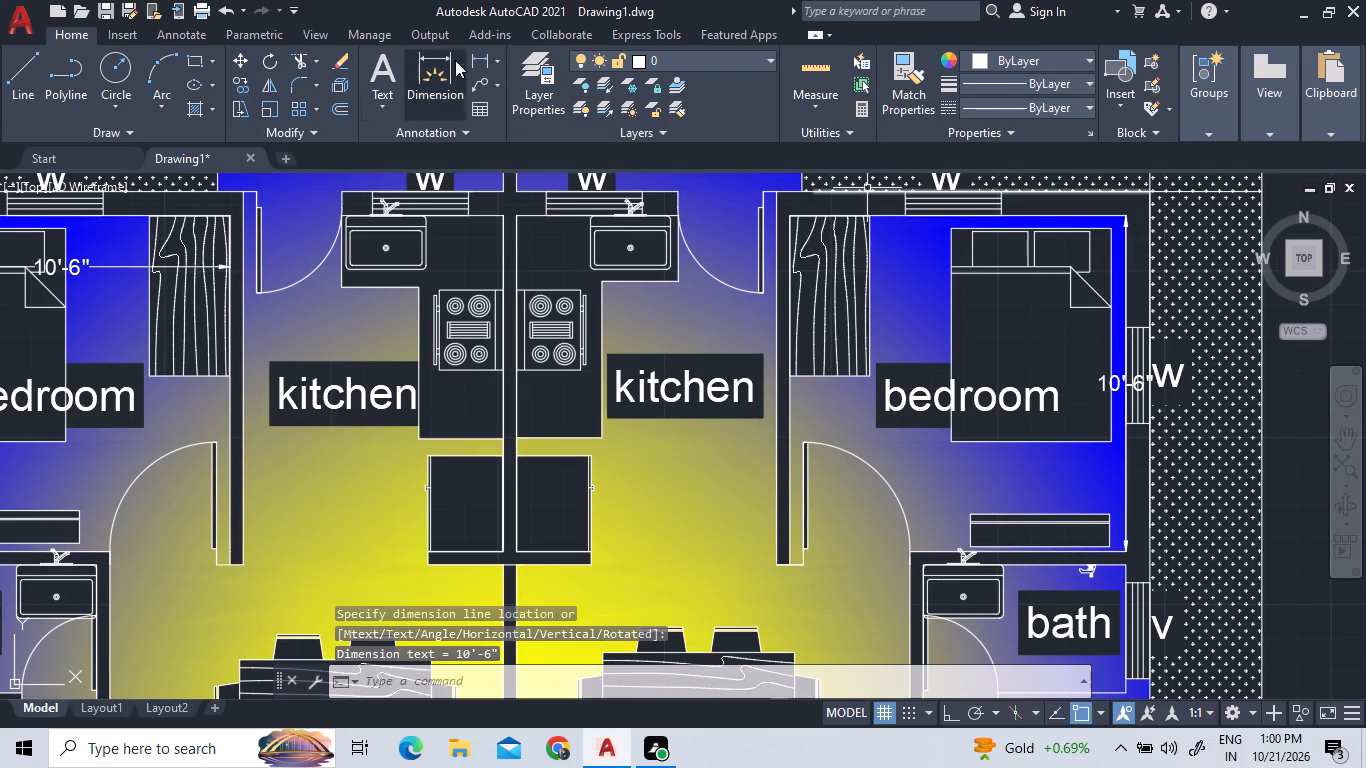
Add a horizontal linear dimension between the top inner corners of the right unit's upper bedroom, placing it just below the top wall.
left_click(476, 54)
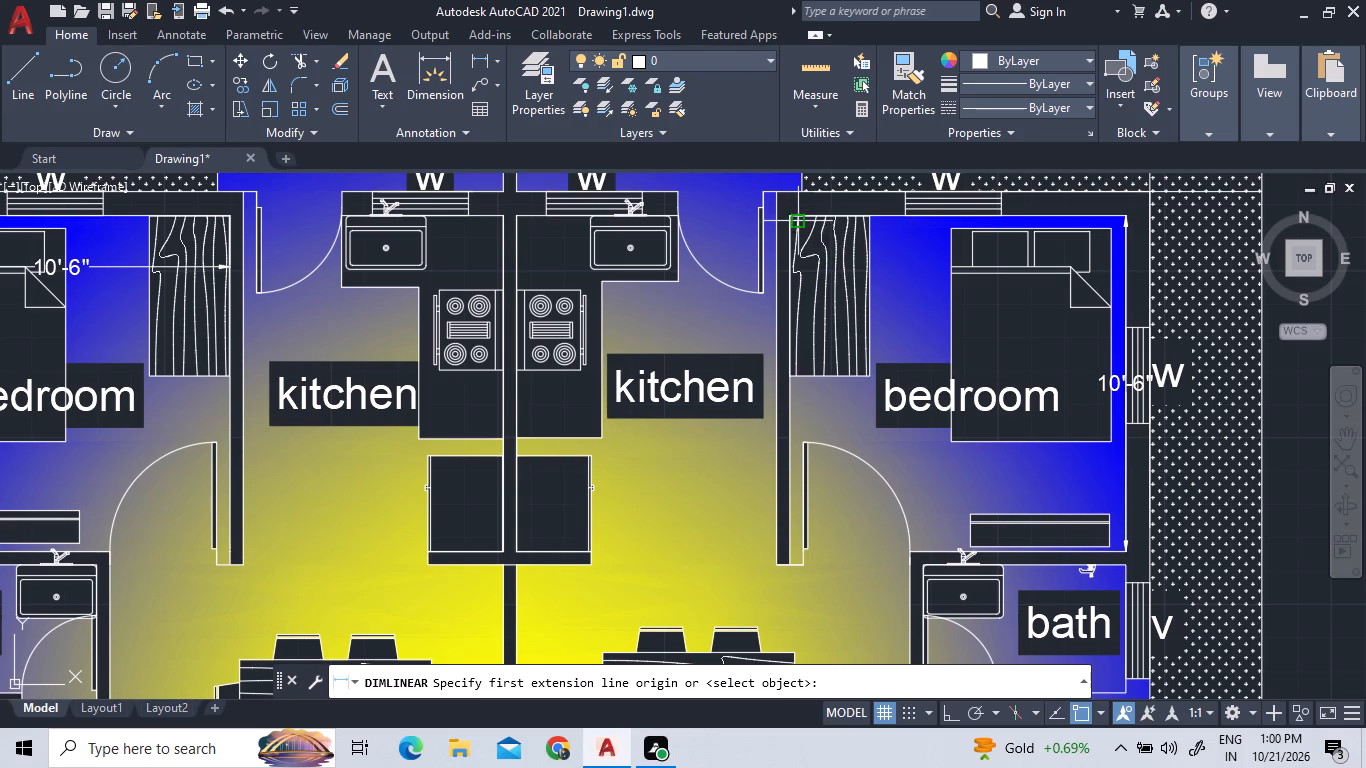
left_click(785, 214)
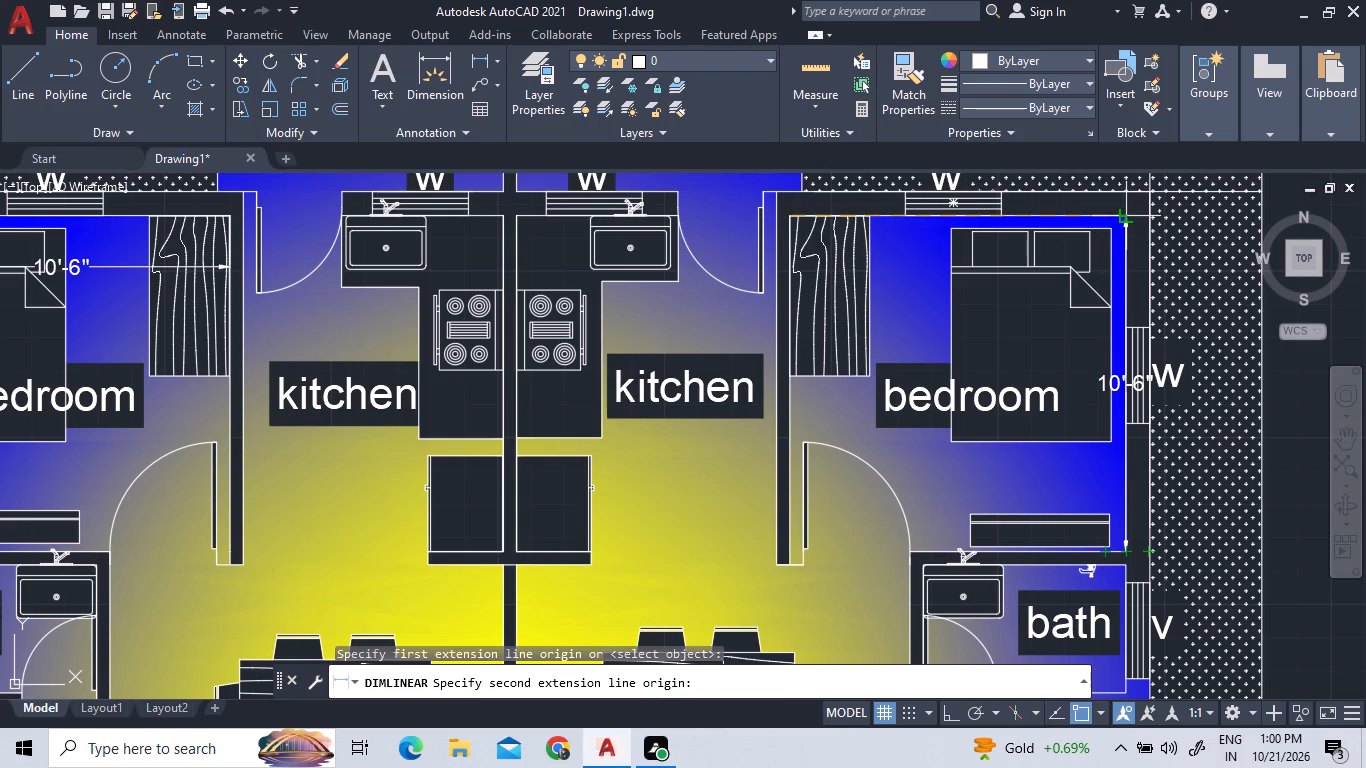
left_click(1125, 216)
left_click(1123, 238)
Add a vertical linear dimension in the right unit from the bath's top outer-wall corner to the lower bedroom's top corner, just inside the outer wall.
scroll(1123, 232, "down", 2)
scroll(1133, 442, "up", 2)
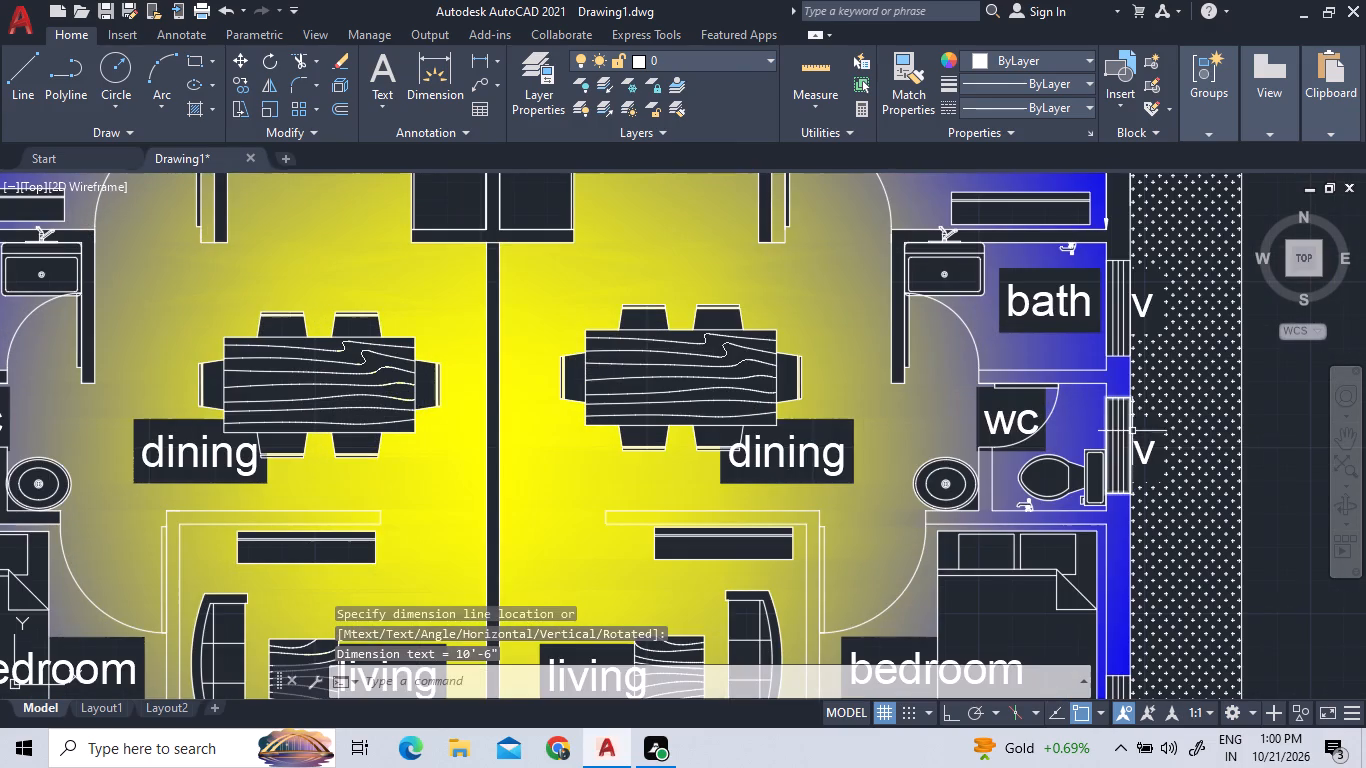
left_click(478, 54)
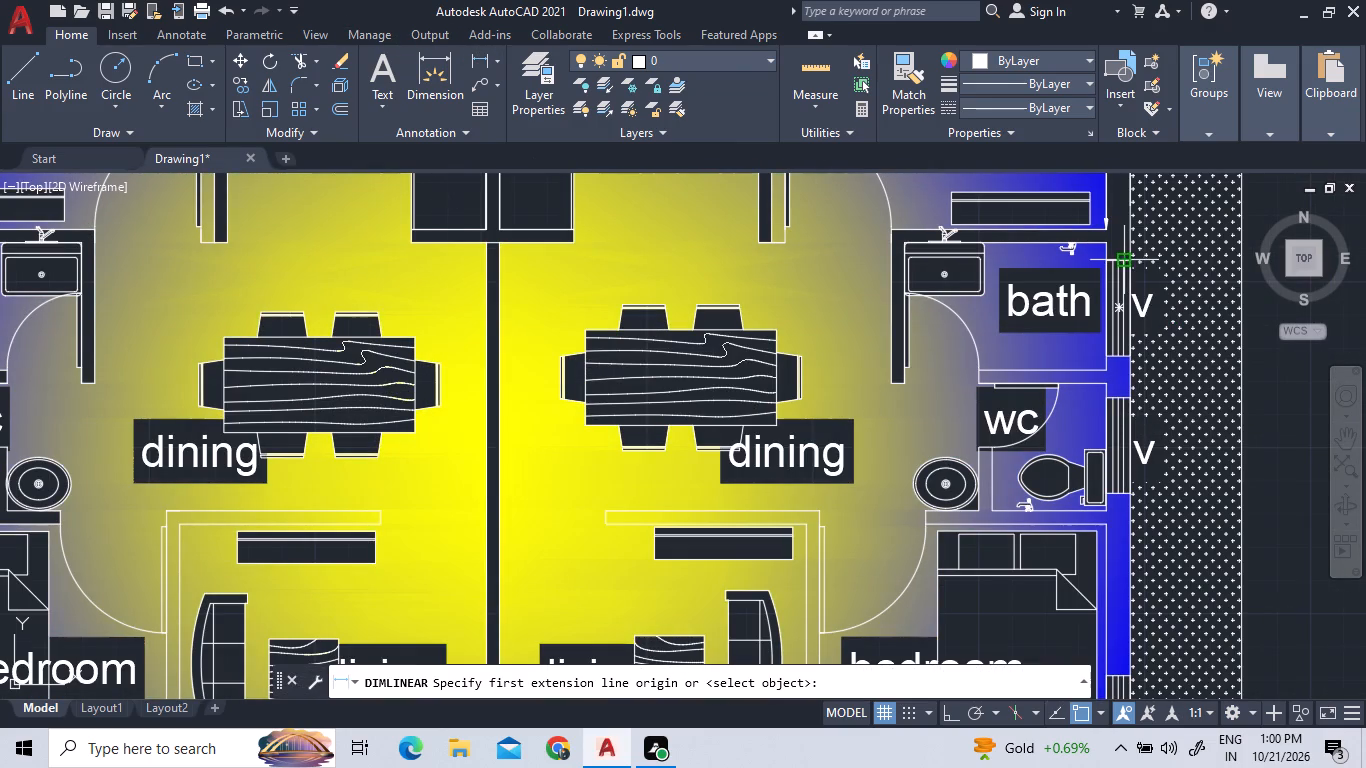
left_click(1102, 243)
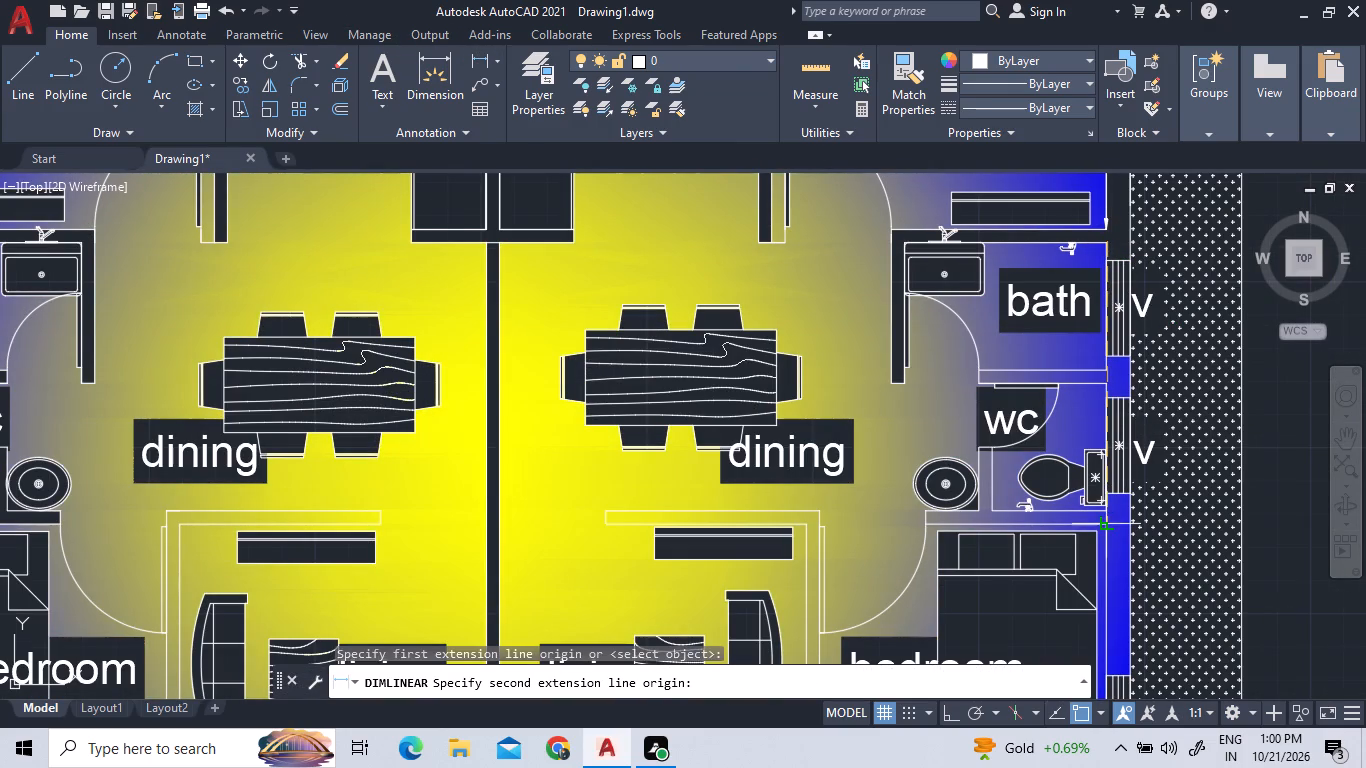
left_click(1105, 524)
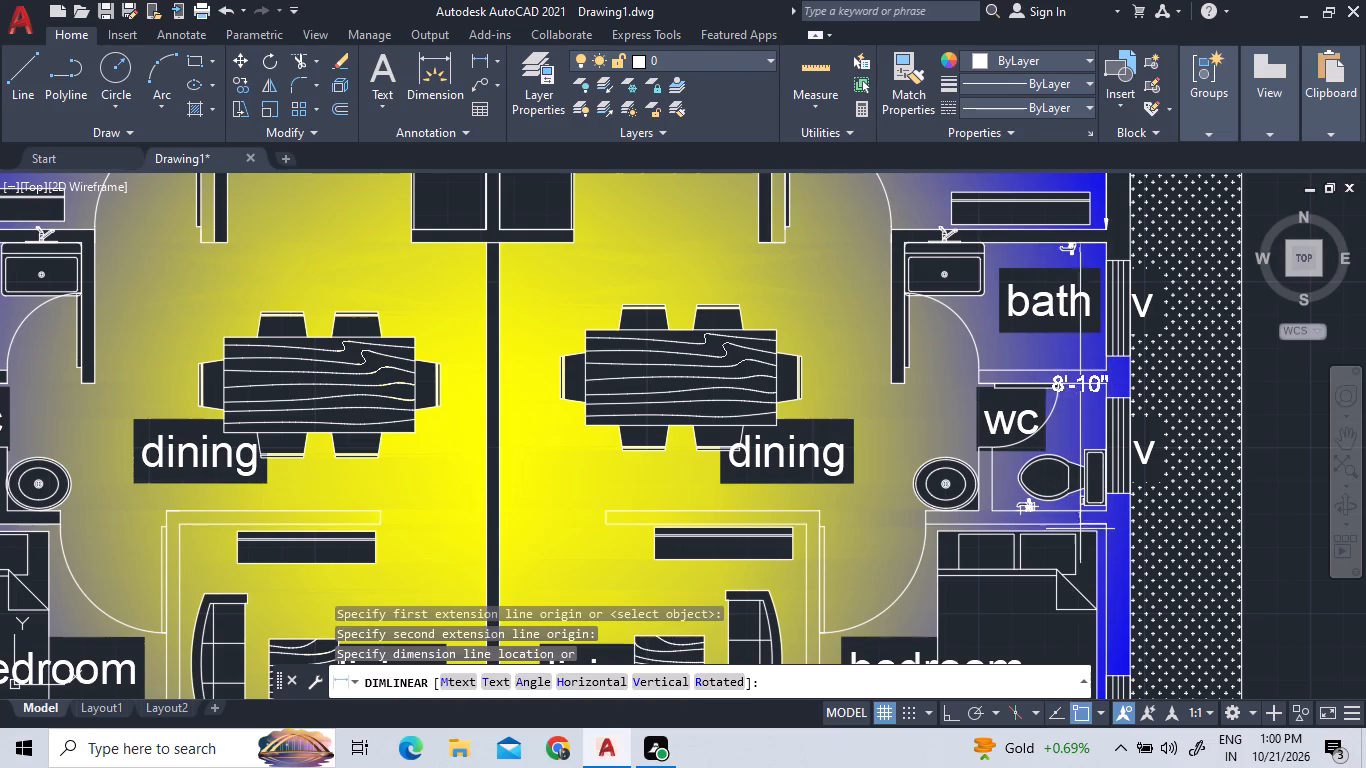
left_click(1096, 532)
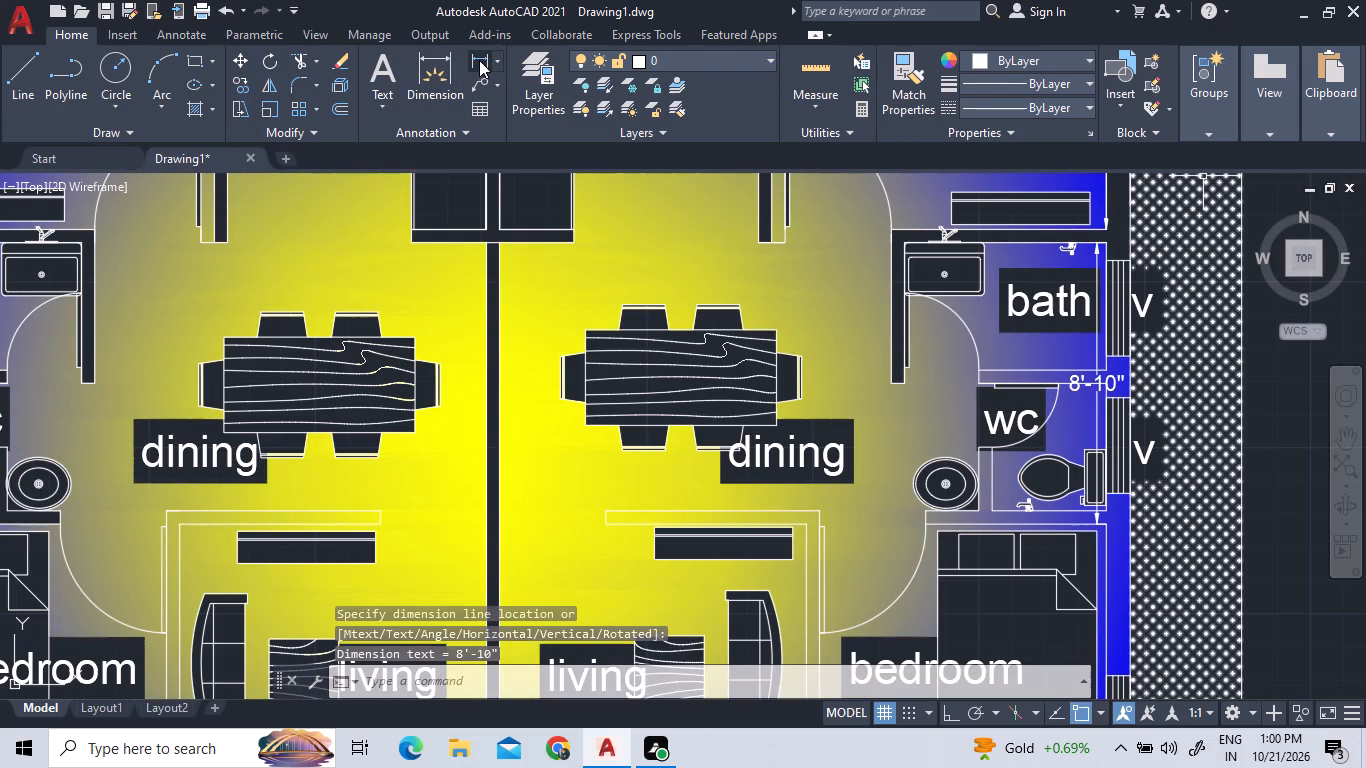
Add a horizontal linear dimension between the top inner corners of the right unit's bath, placing it across the wash basin.
left_click(479, 60)
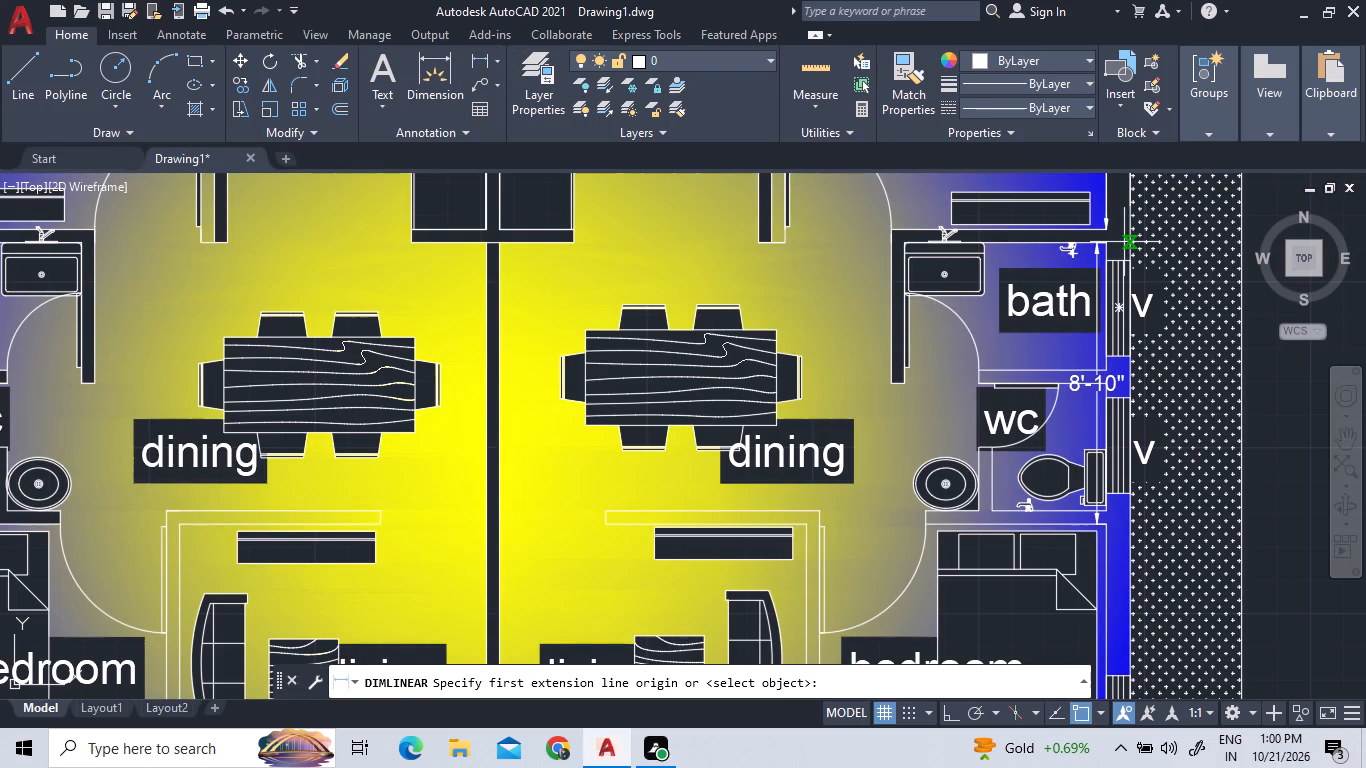
left_click(1110, 240)
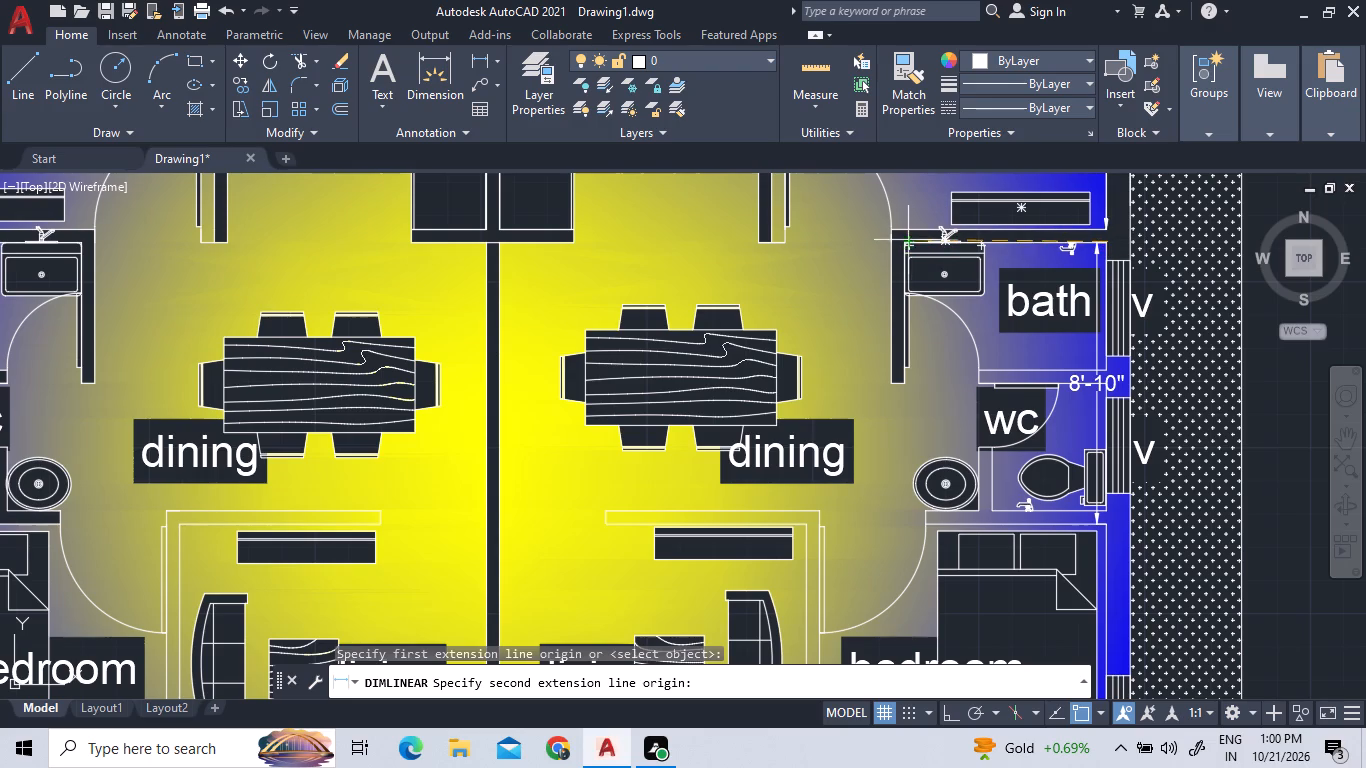
scroll(898, 240, "up", 4)
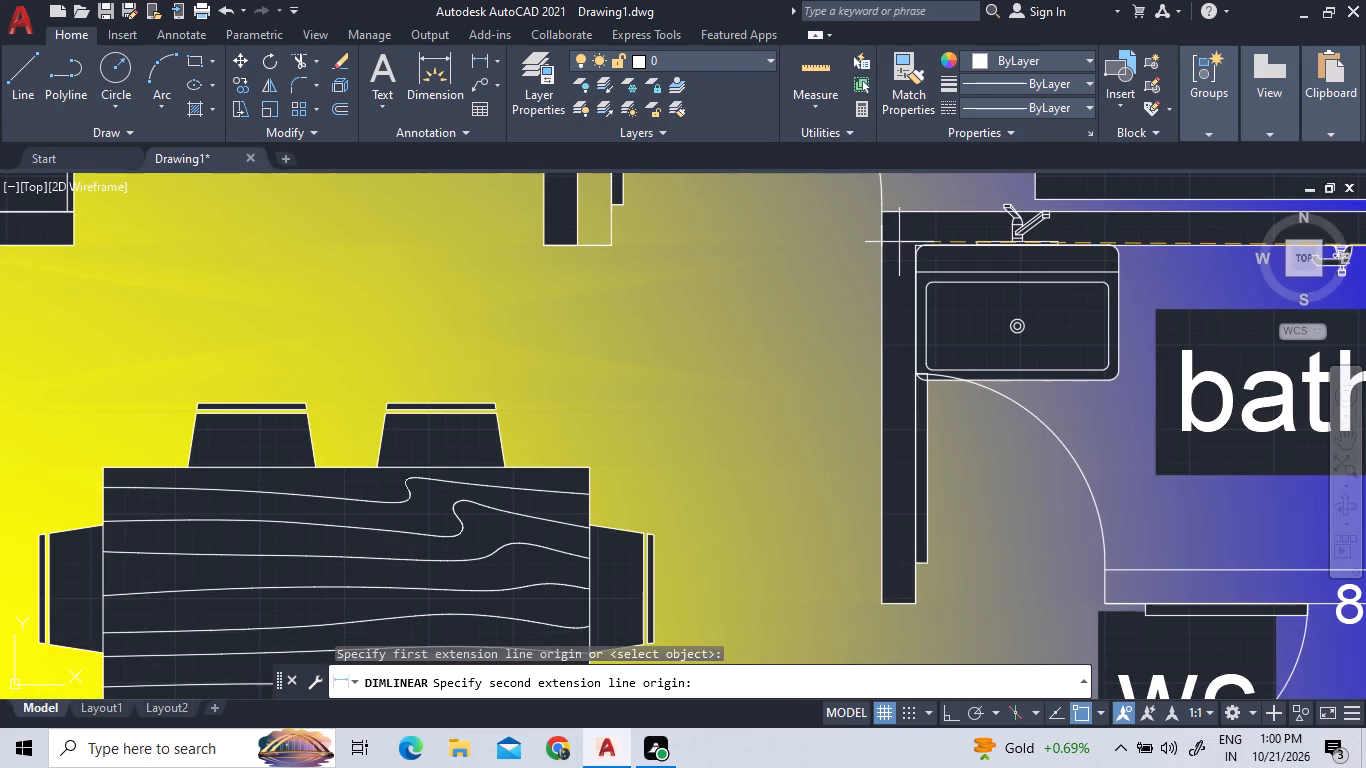
scroll(913, 246, "up", 4)
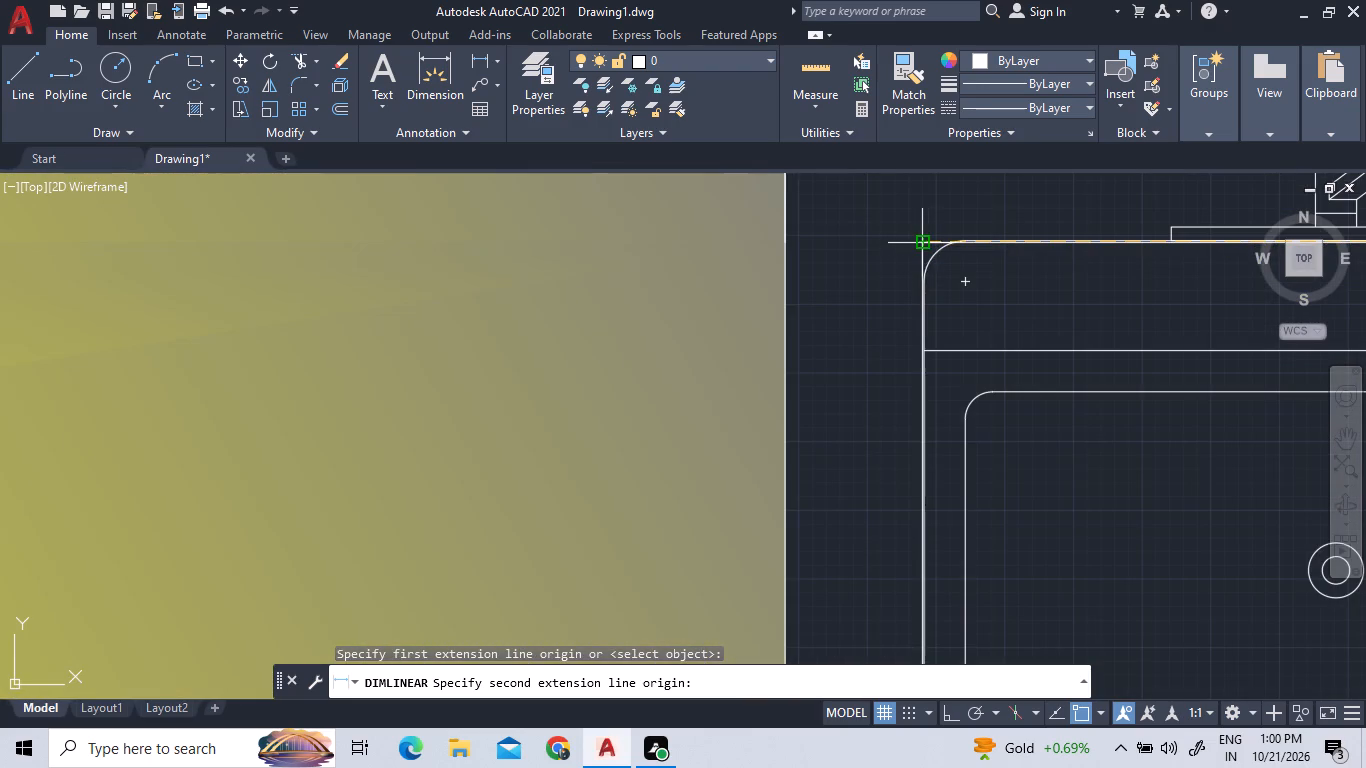
left_click(924, 240)
scroll(904, 320, "down", 5)
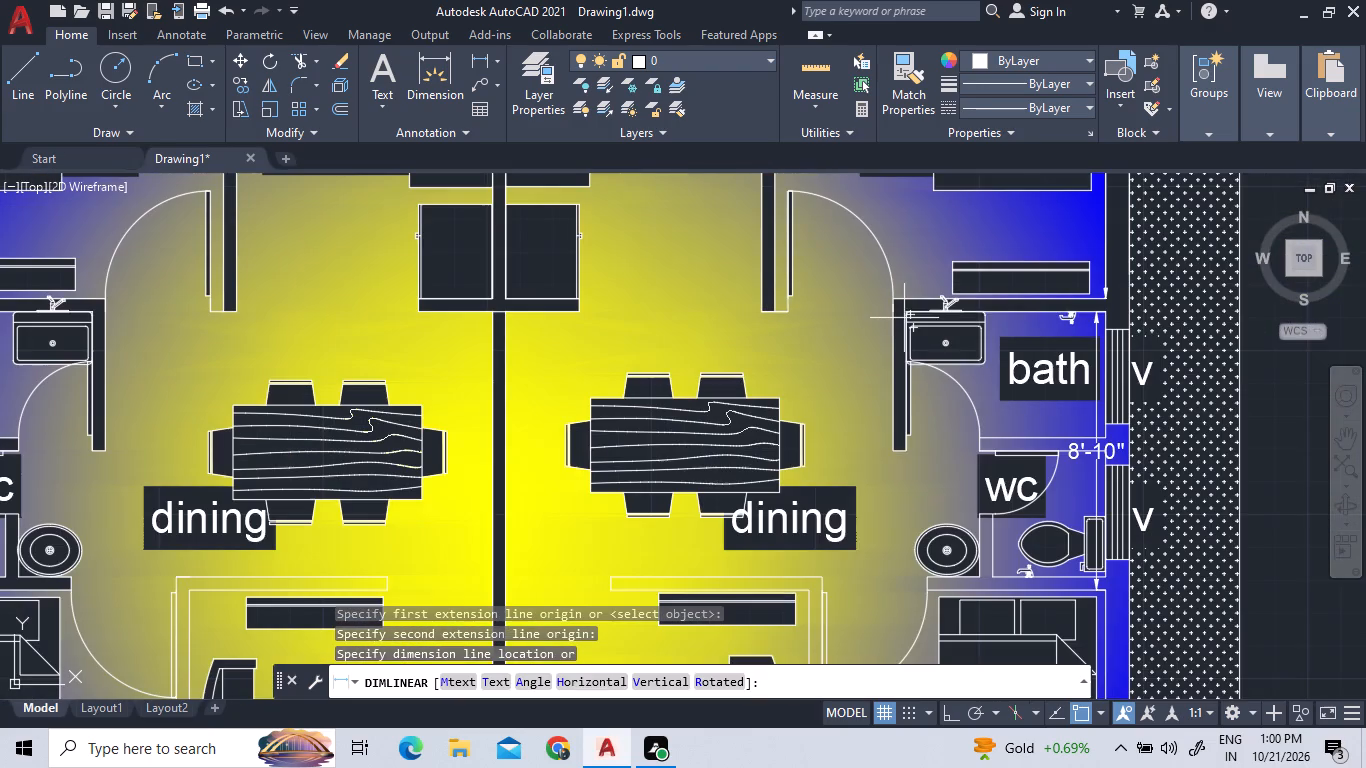
scroll(923, 327, "up", 1)
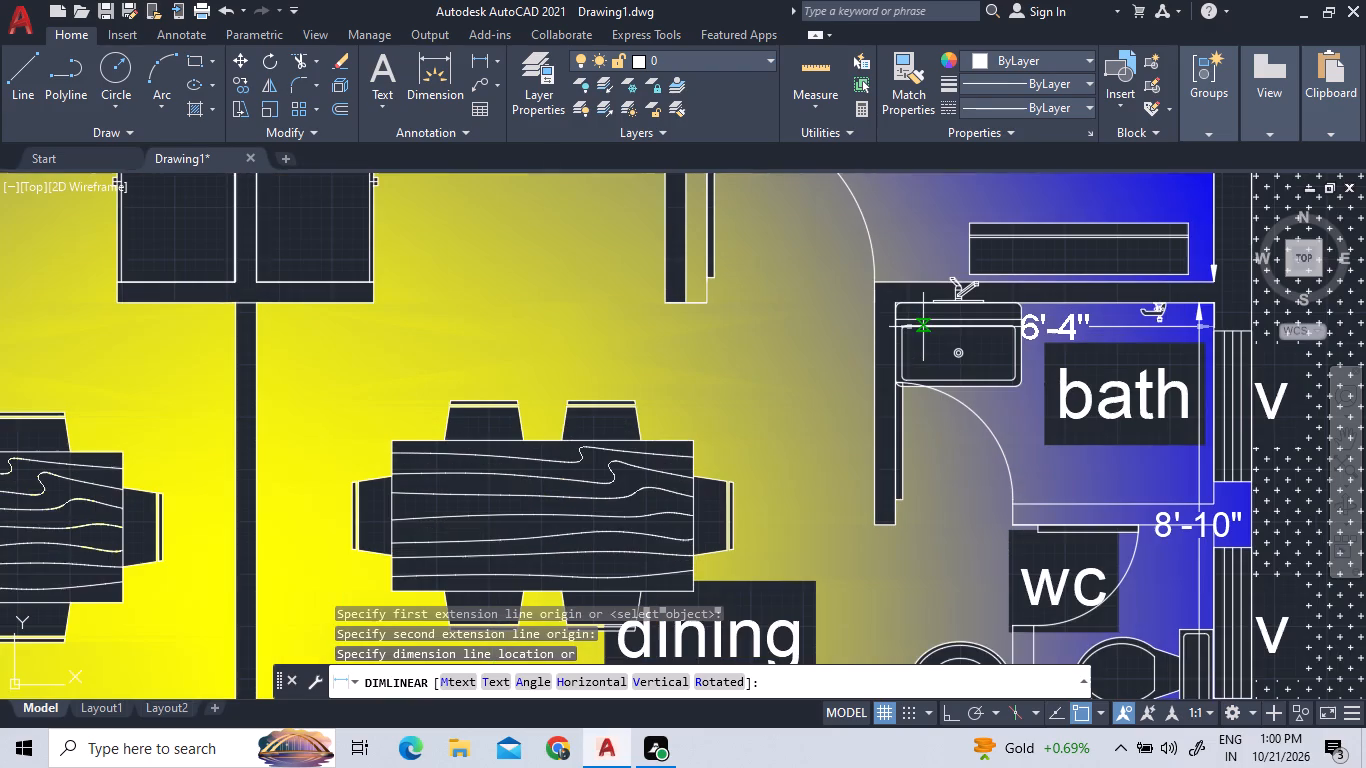
left_click(923, 326)
Add a vertical linear dimension between the outer-wall inner corners of the right unit's lower bedroom, placing it over the bed.
scroll(908, 330, "down", 2)
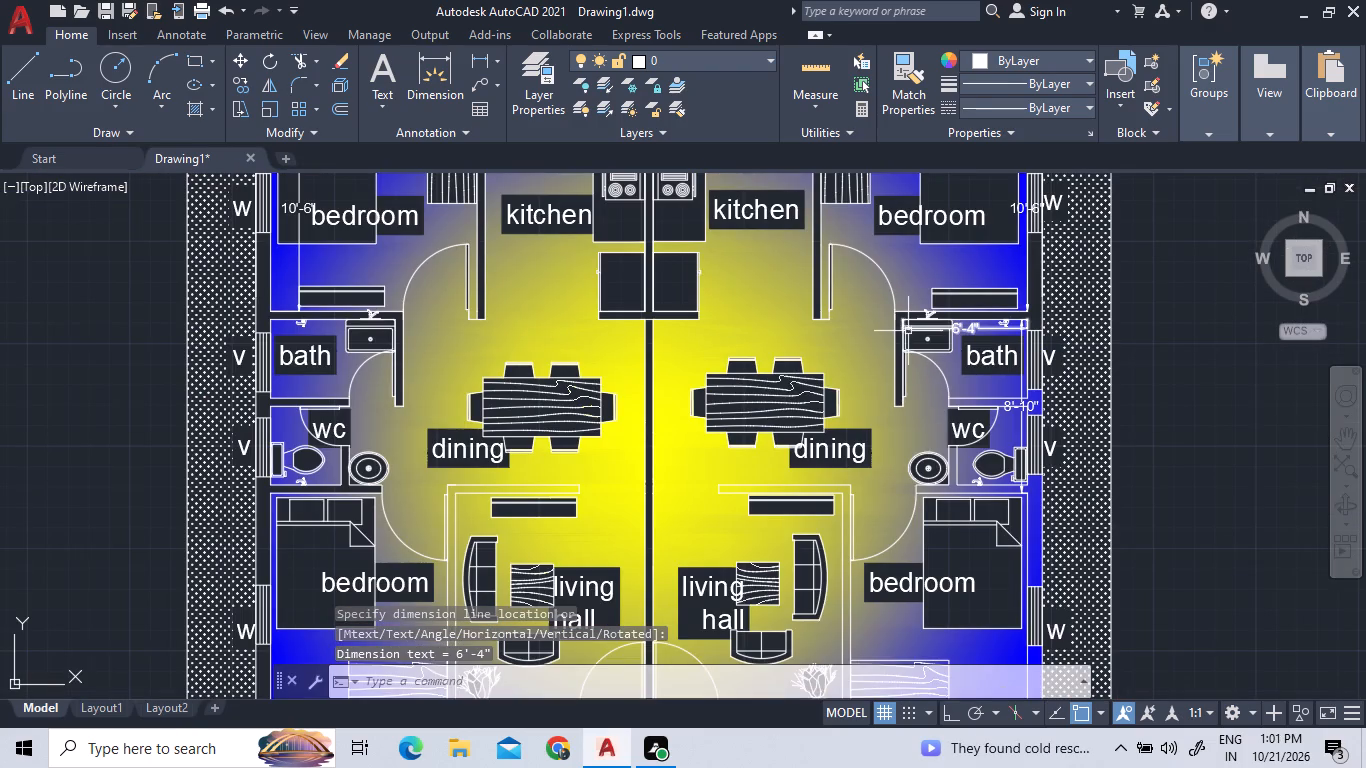
scroll(988, 510, "down", 2)
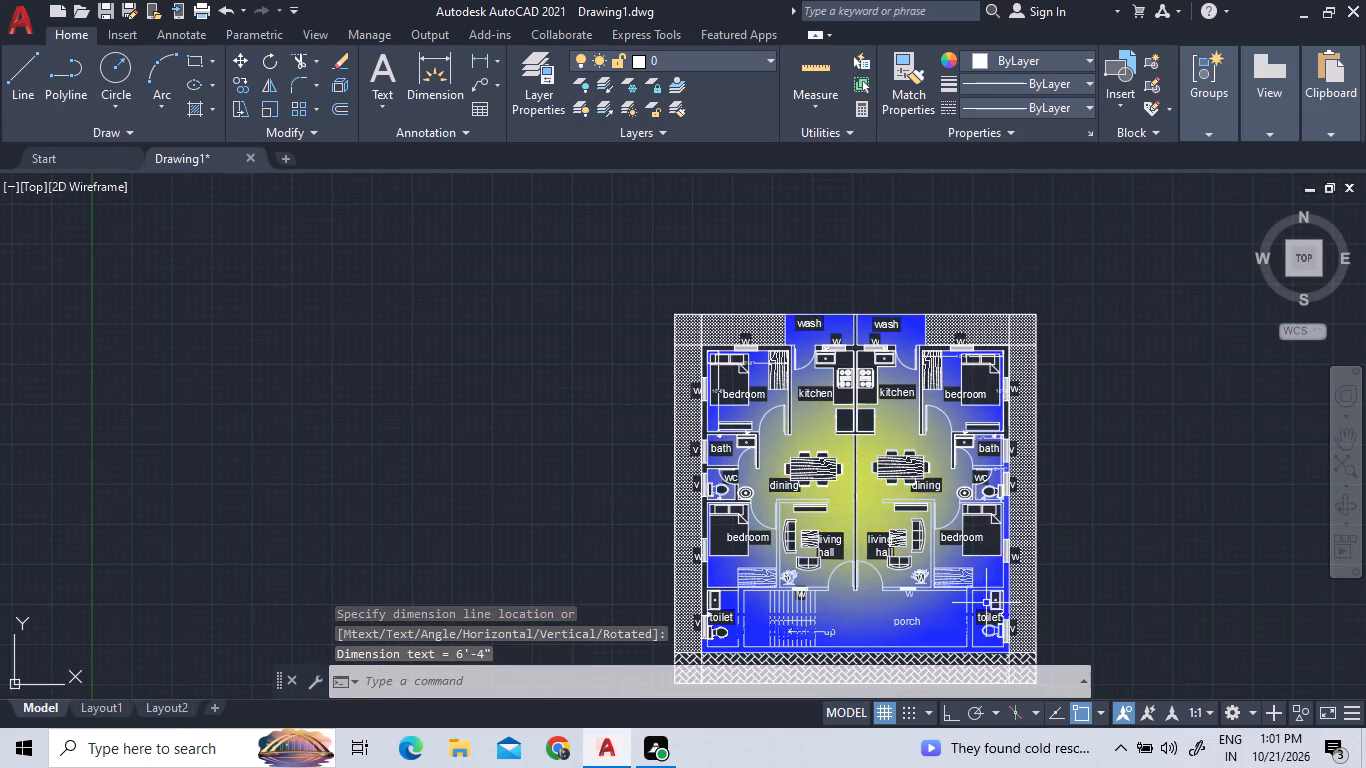
scroll(986, 603, "up", 2)
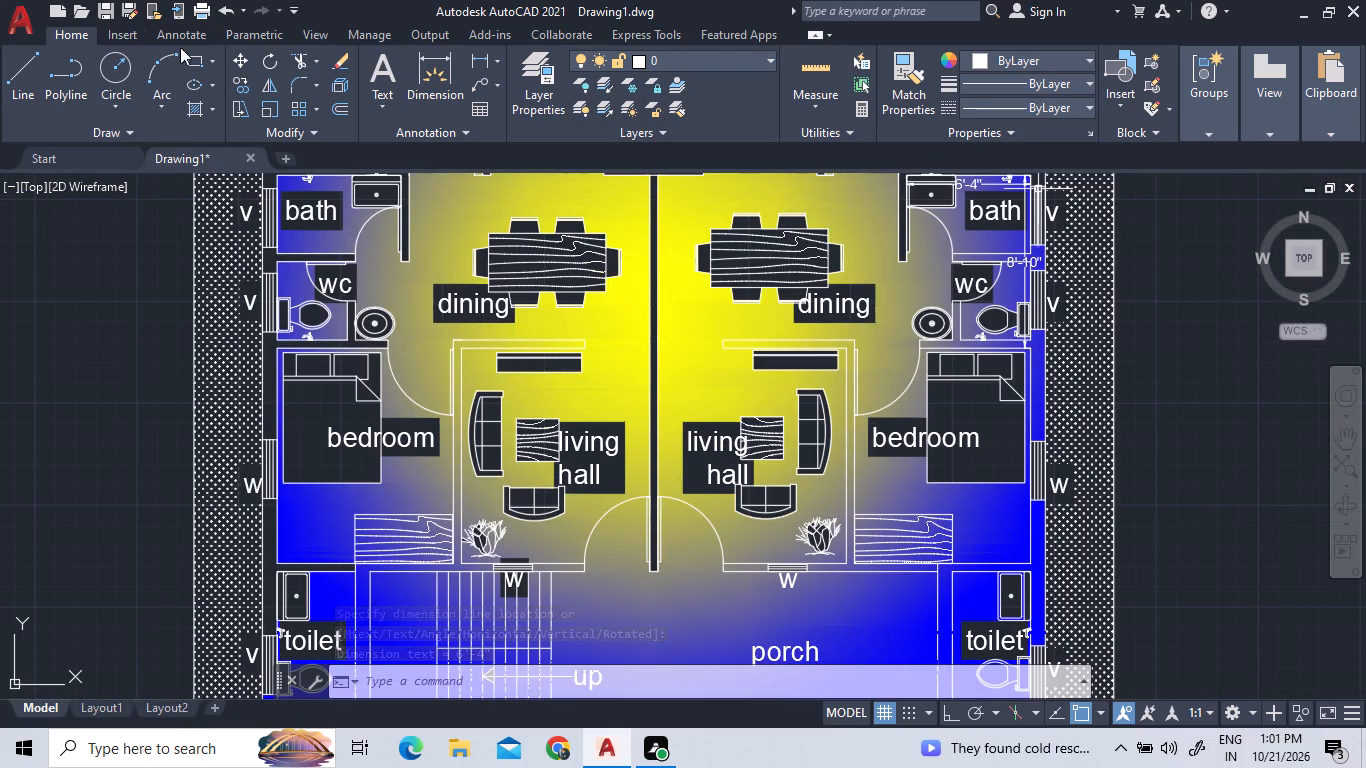
left_click(488, 62)
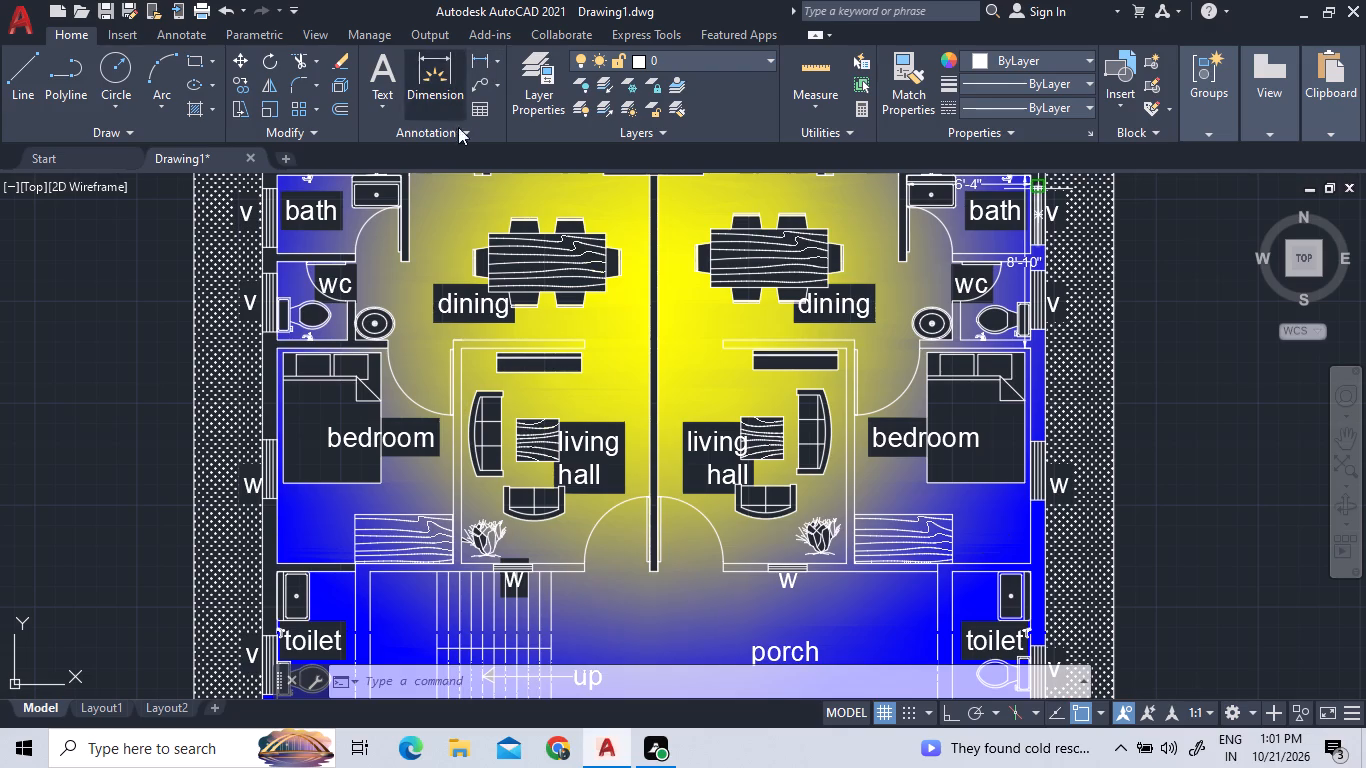
scroll(1031, 356, "up", 4)
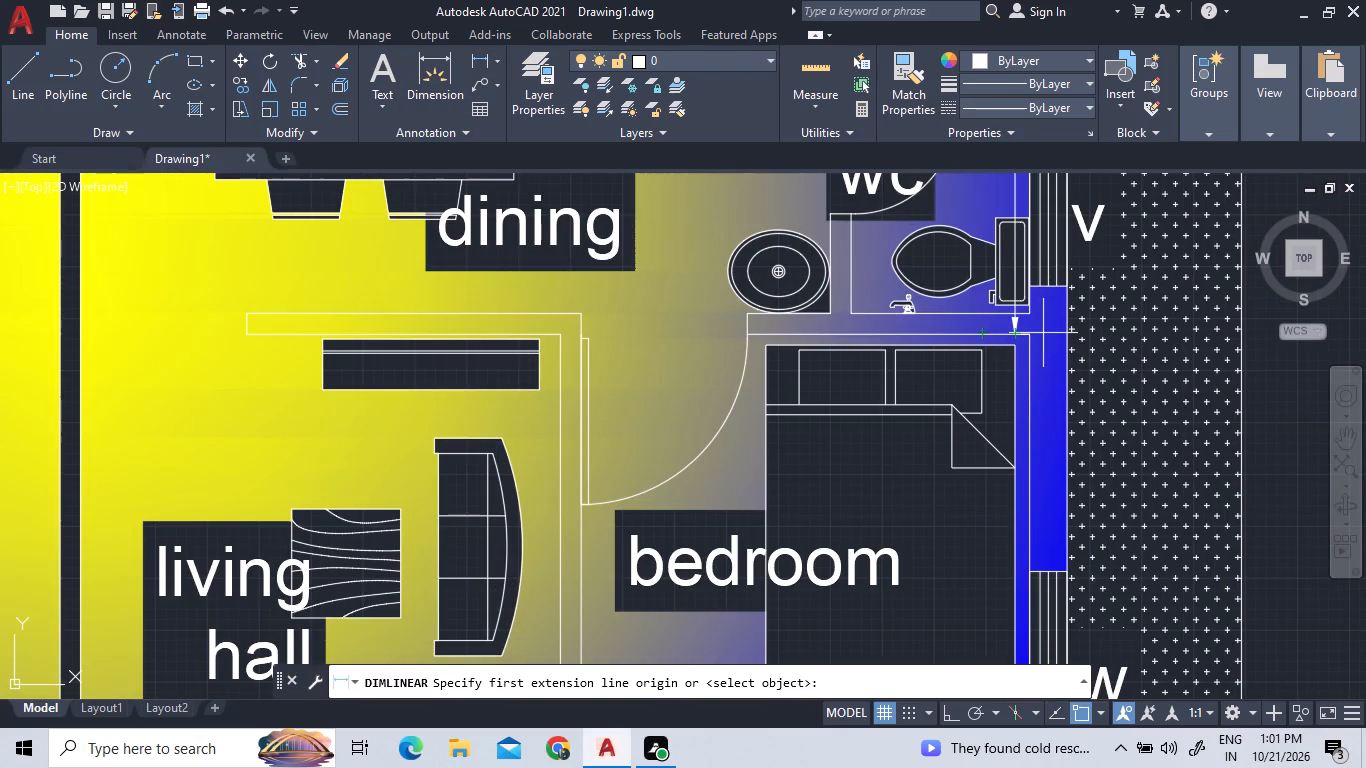
left_click_drag(1033, 335, 1037, 388)
scroll(1052, 470, "down", 3)
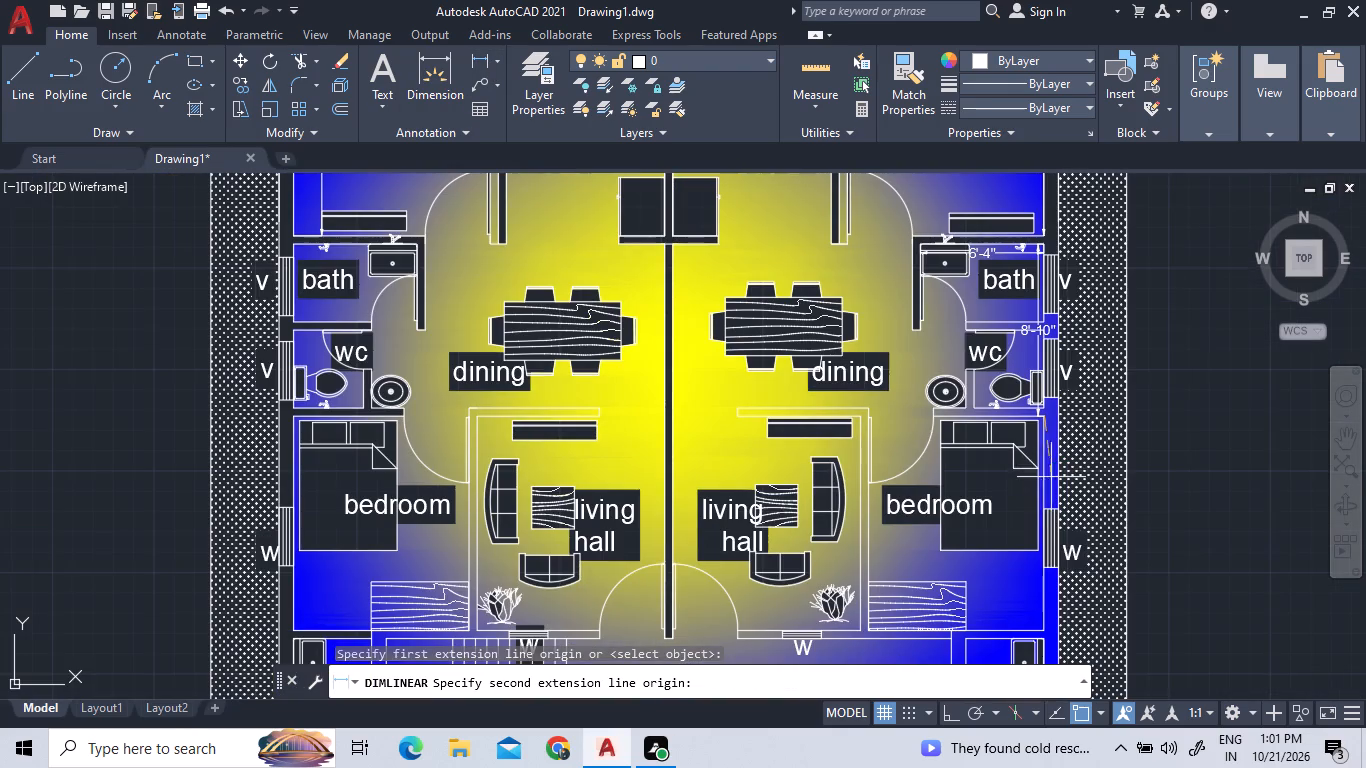
scroll(1043, 649, "up", 7)
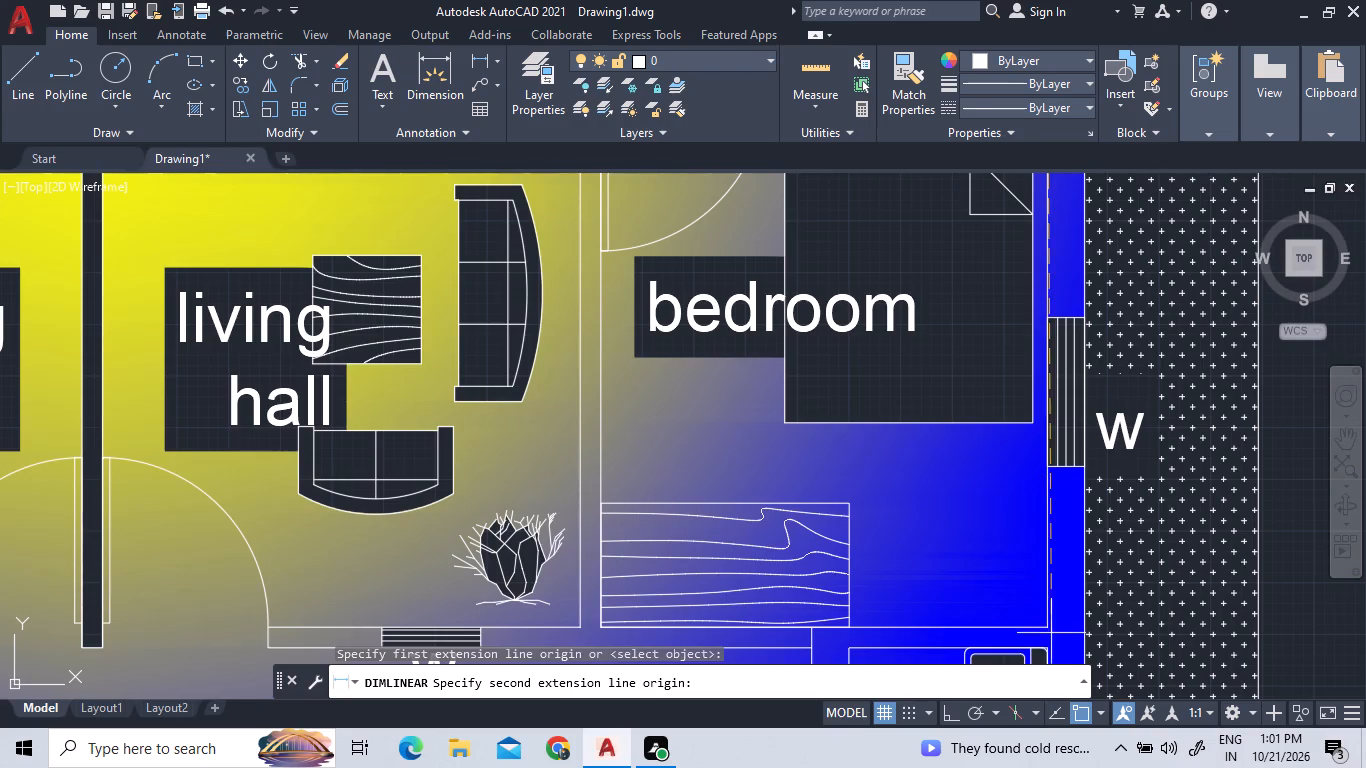
scroll(1047, 638, "up", 3)
left_click(1049, 614)
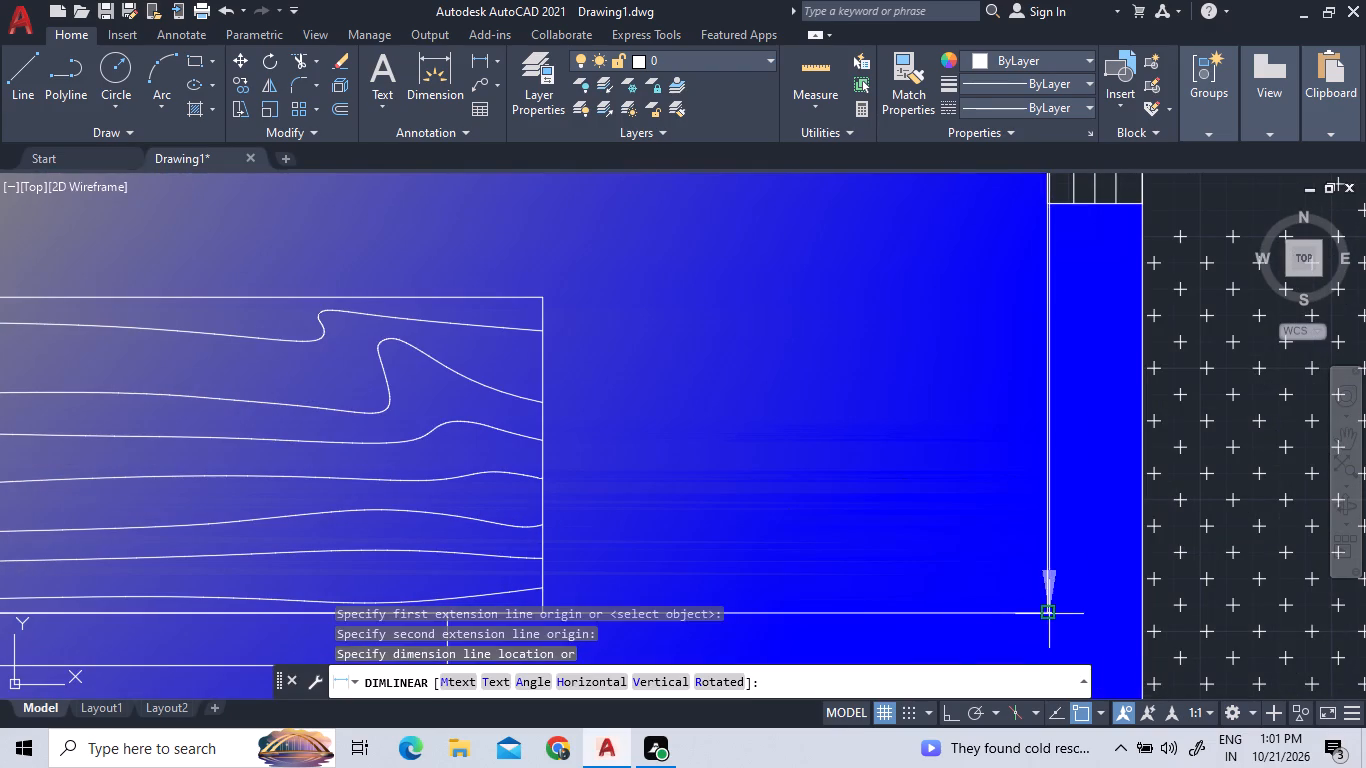
scroll(906, 584, "down", 4)
left_click(909, 578)
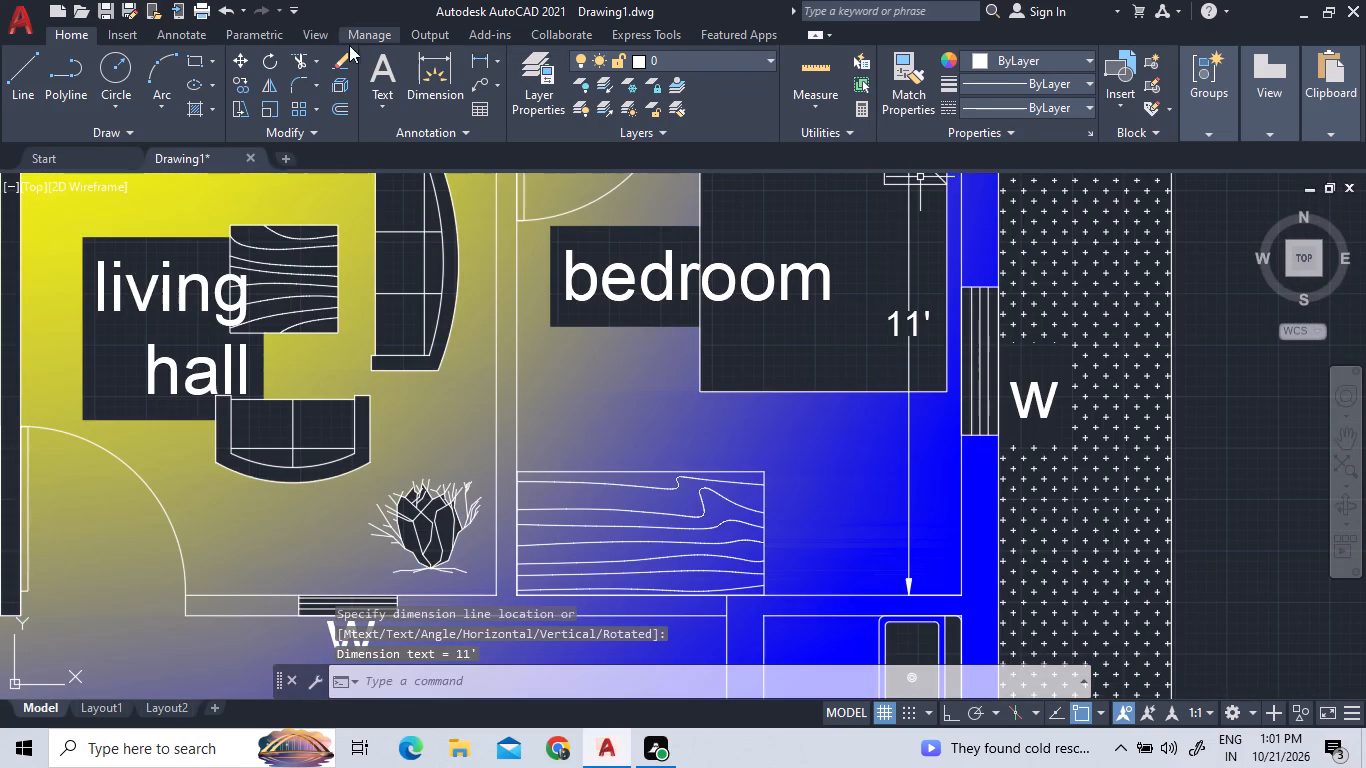
Add a horizontal linear dimension between the side walls of the right unit's lower bedroom, placing it just below the bed.
left_click(477, 53)
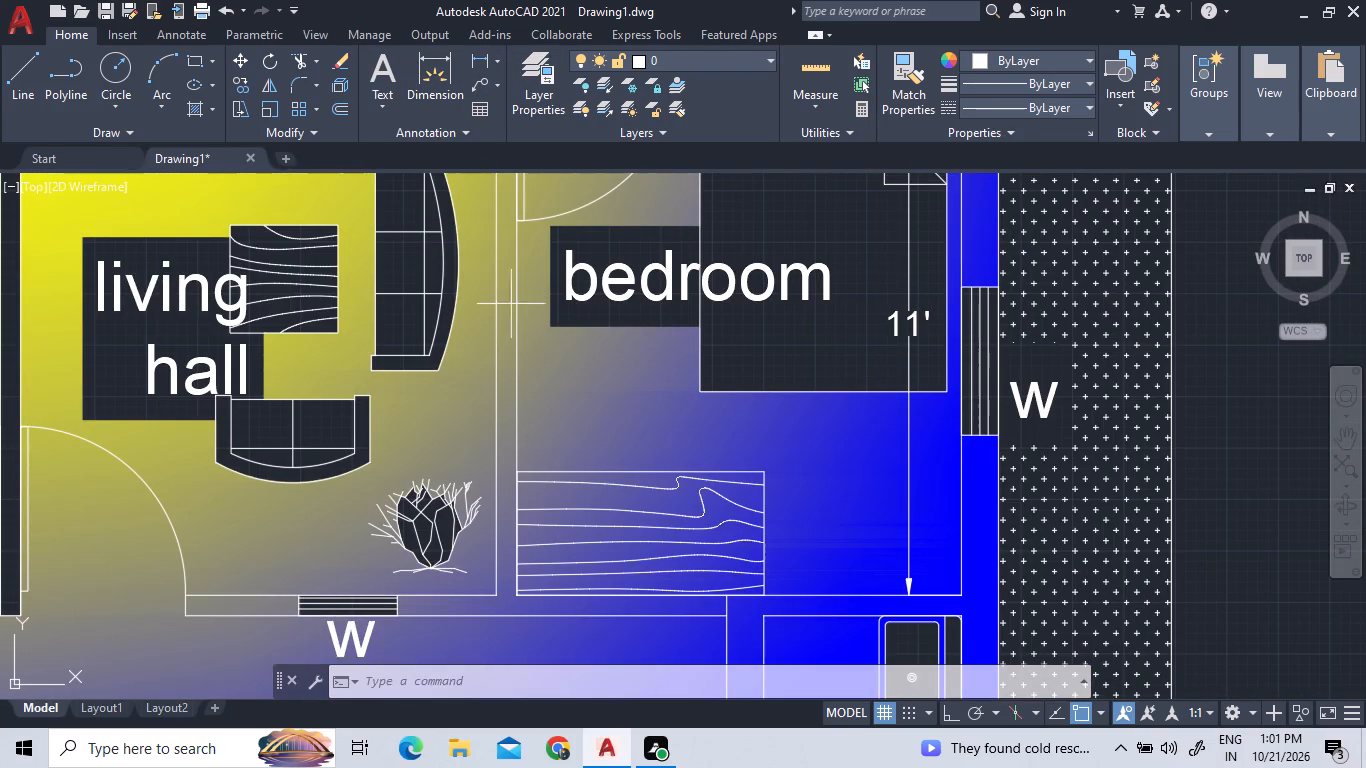
left_click(515, 407)
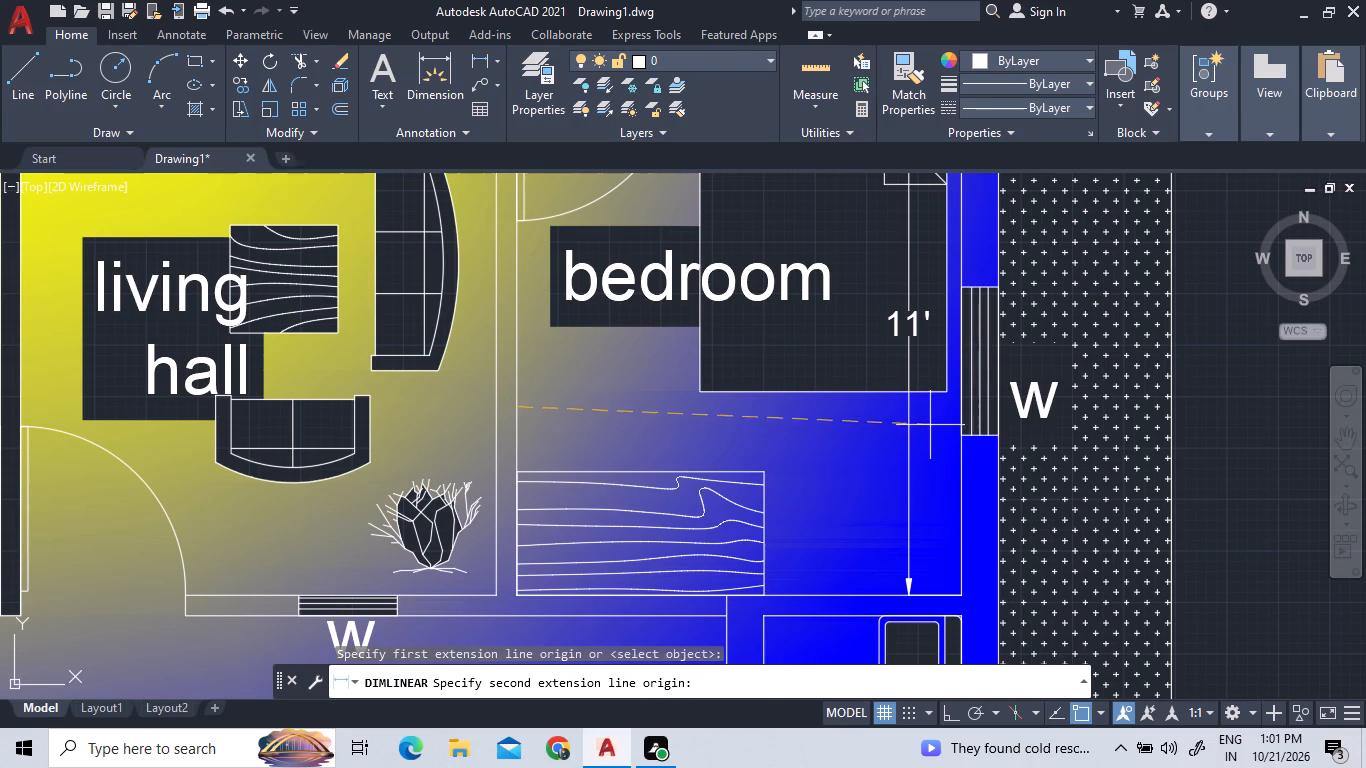
left_click(964, 401)
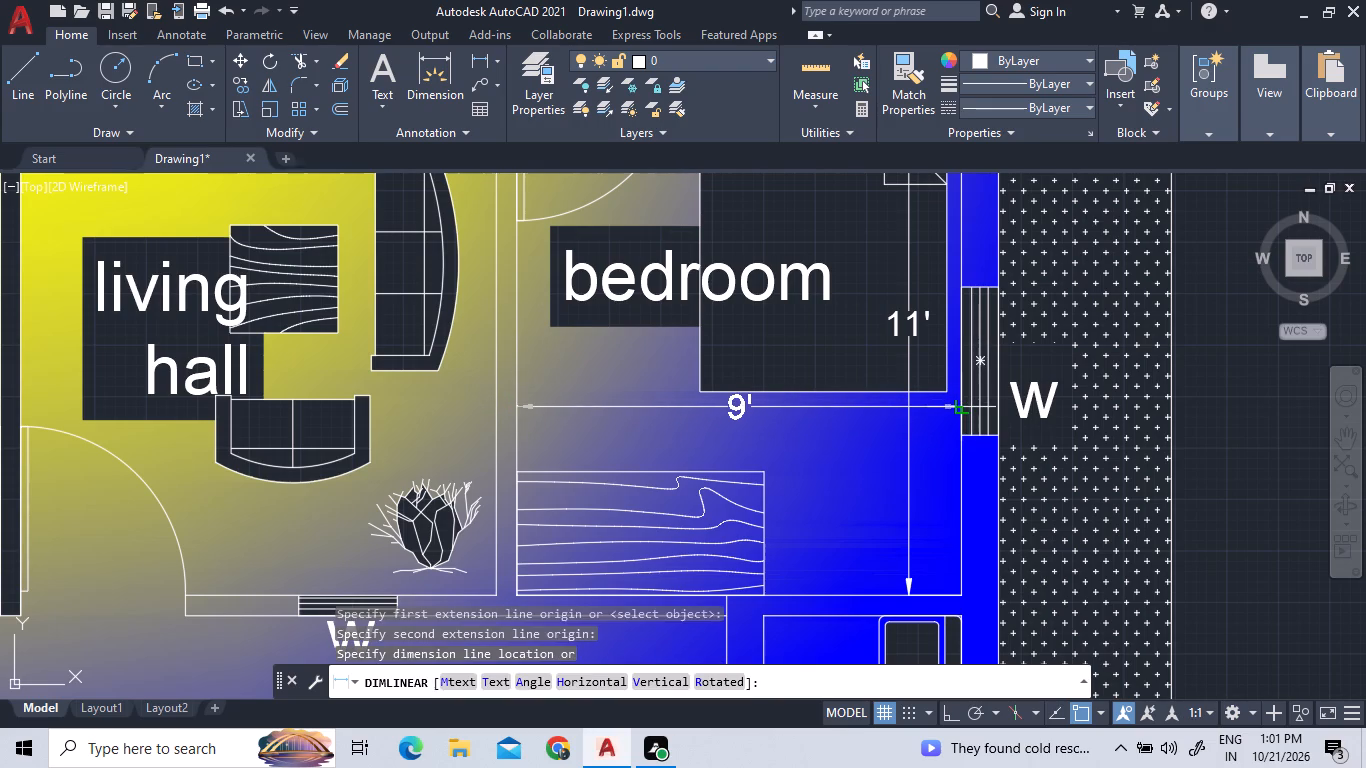
left_click(962, 405)
Add a horizontal linear dimension across the right unit's living hall from the central party wall to the bedroom partition, placing it above the coffee table.
scroll(969, 400, "down", 3)
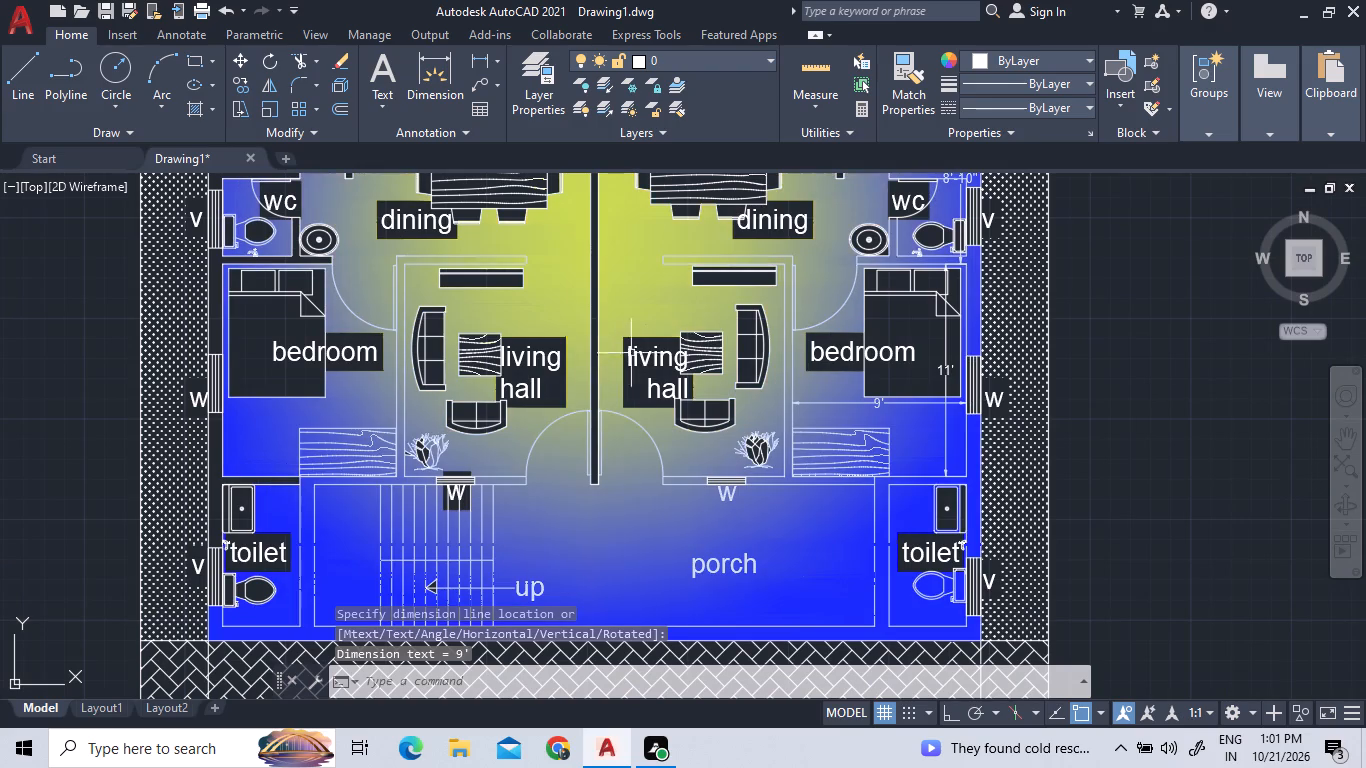
left_click(475, 60)
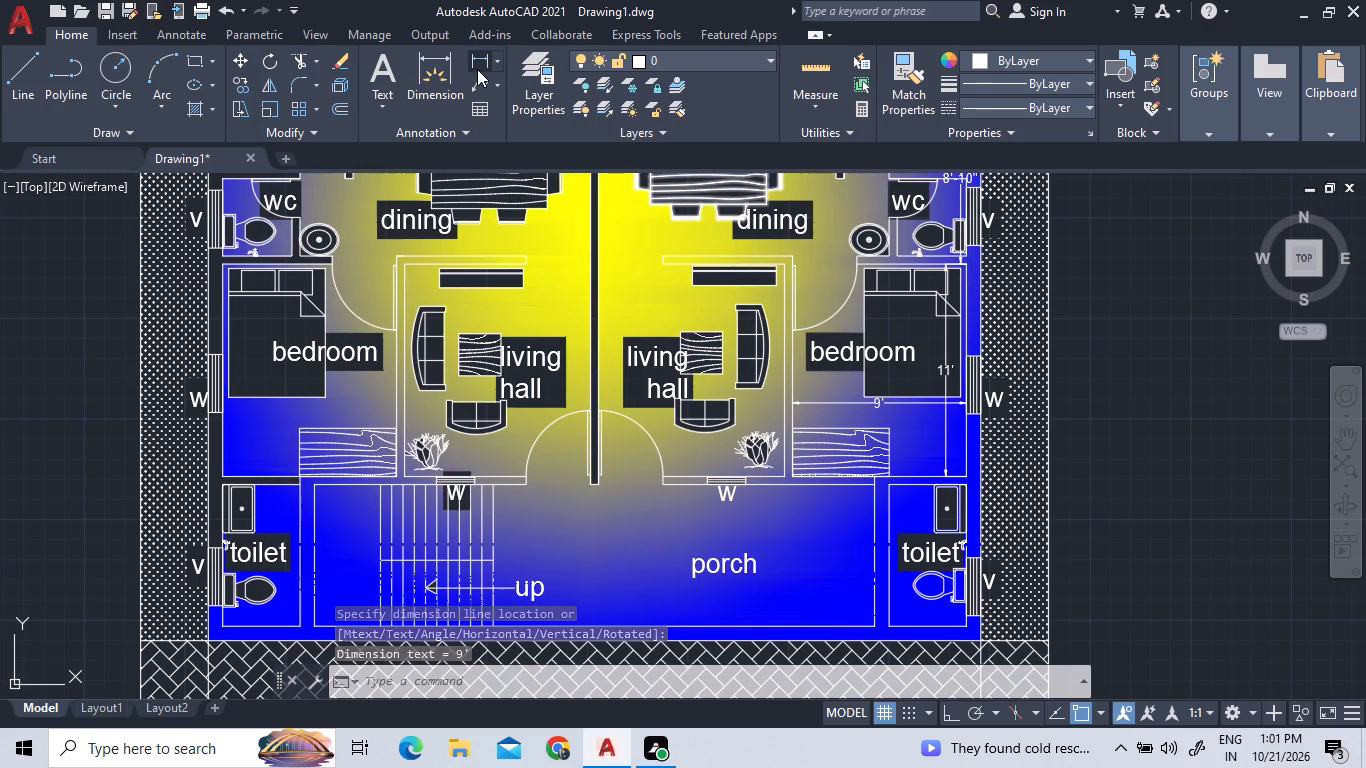
scroll(615, 362, "up", 3)
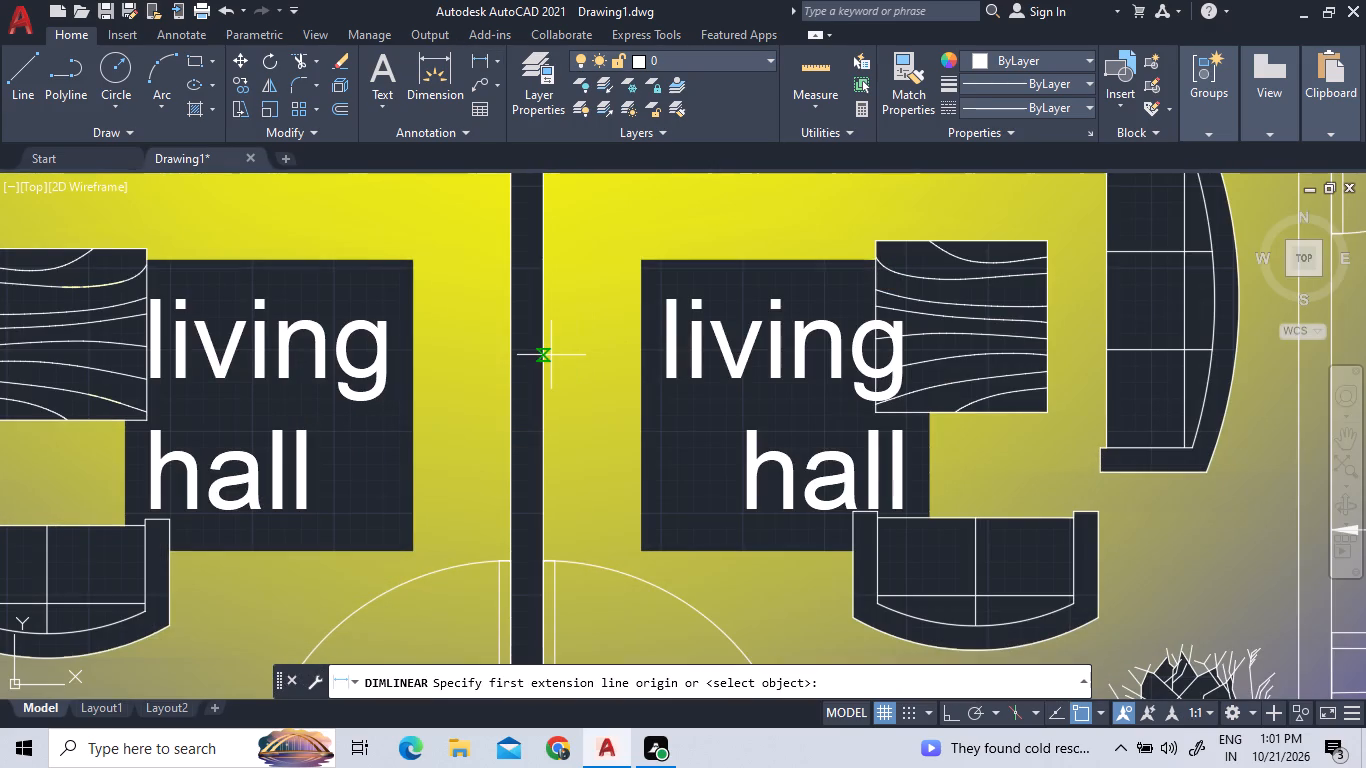
left_click(545, 354)
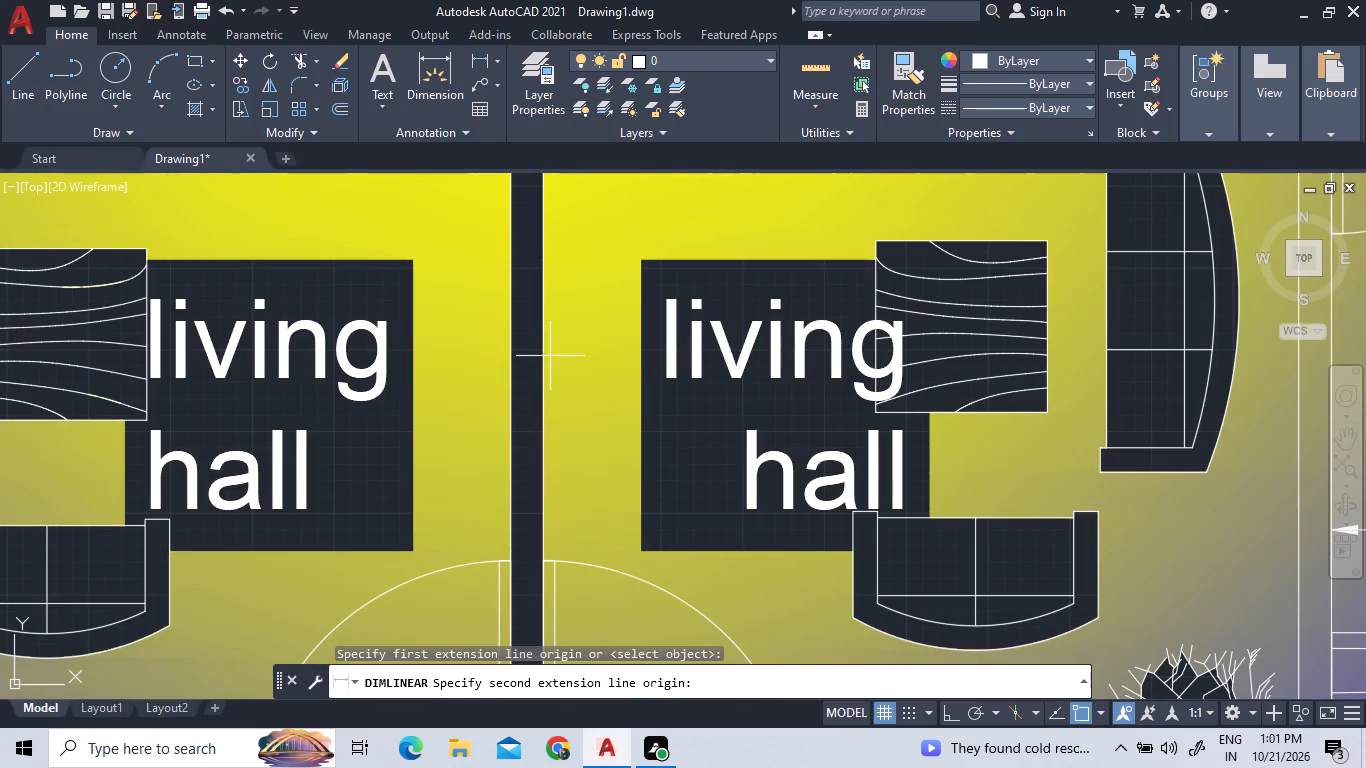
scroll(1178, 363, "down", 3)
scroll(1295, 351, "up", 2)
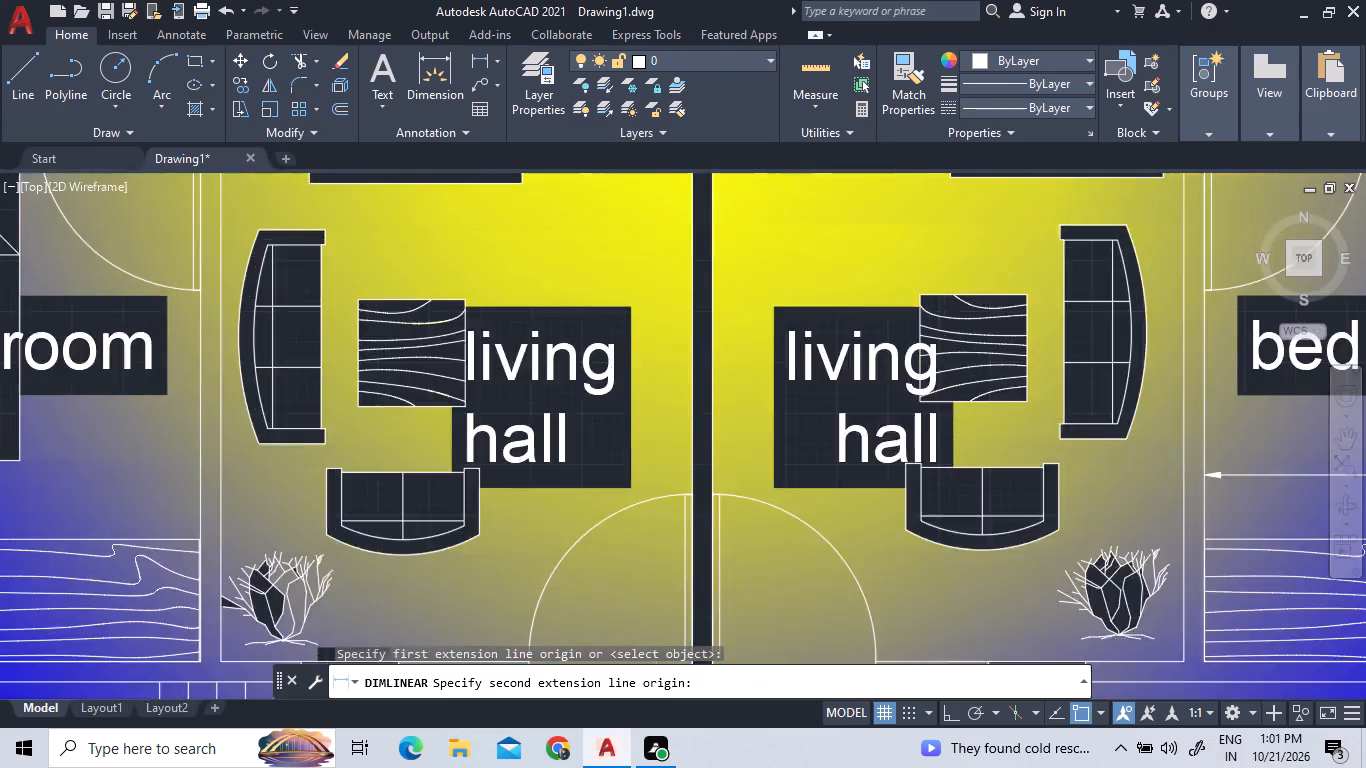
scroll(1239, 360, "up", 2)
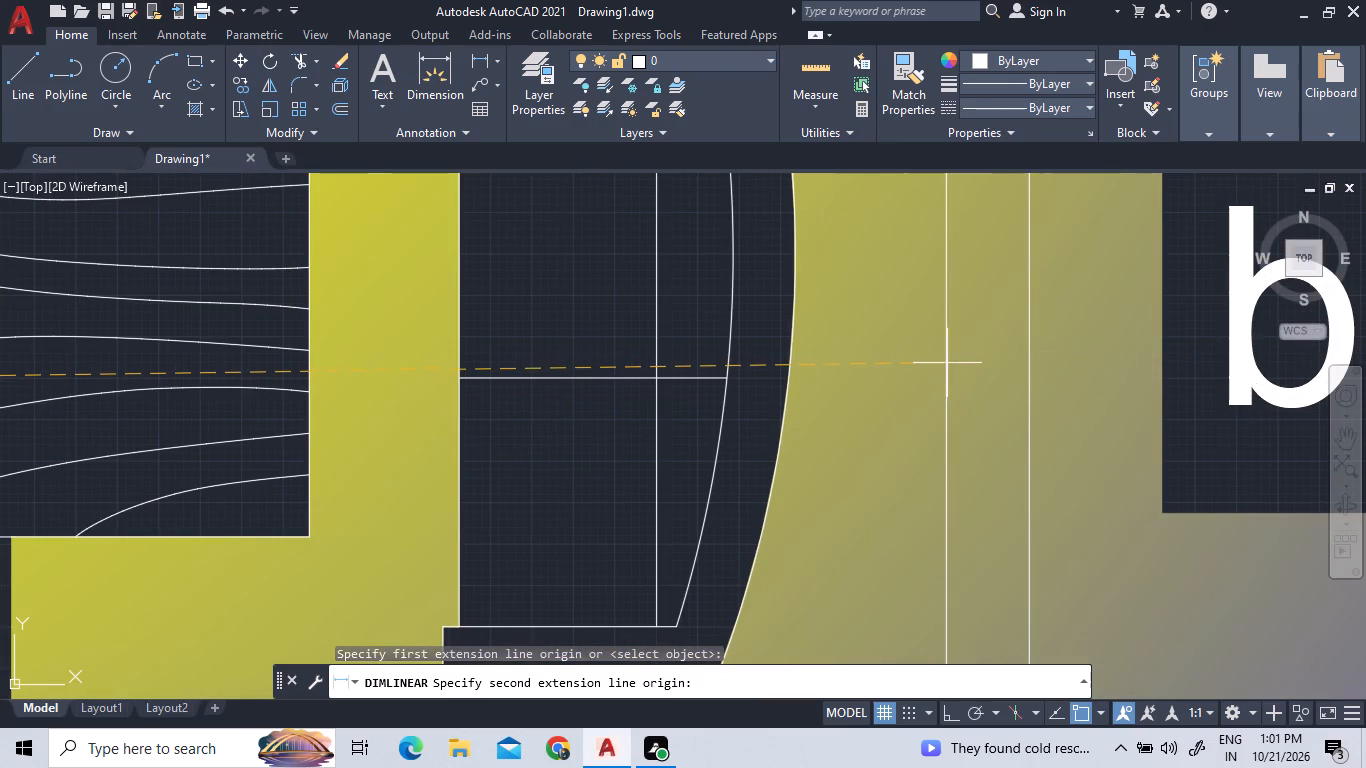
left_click(946, 362)
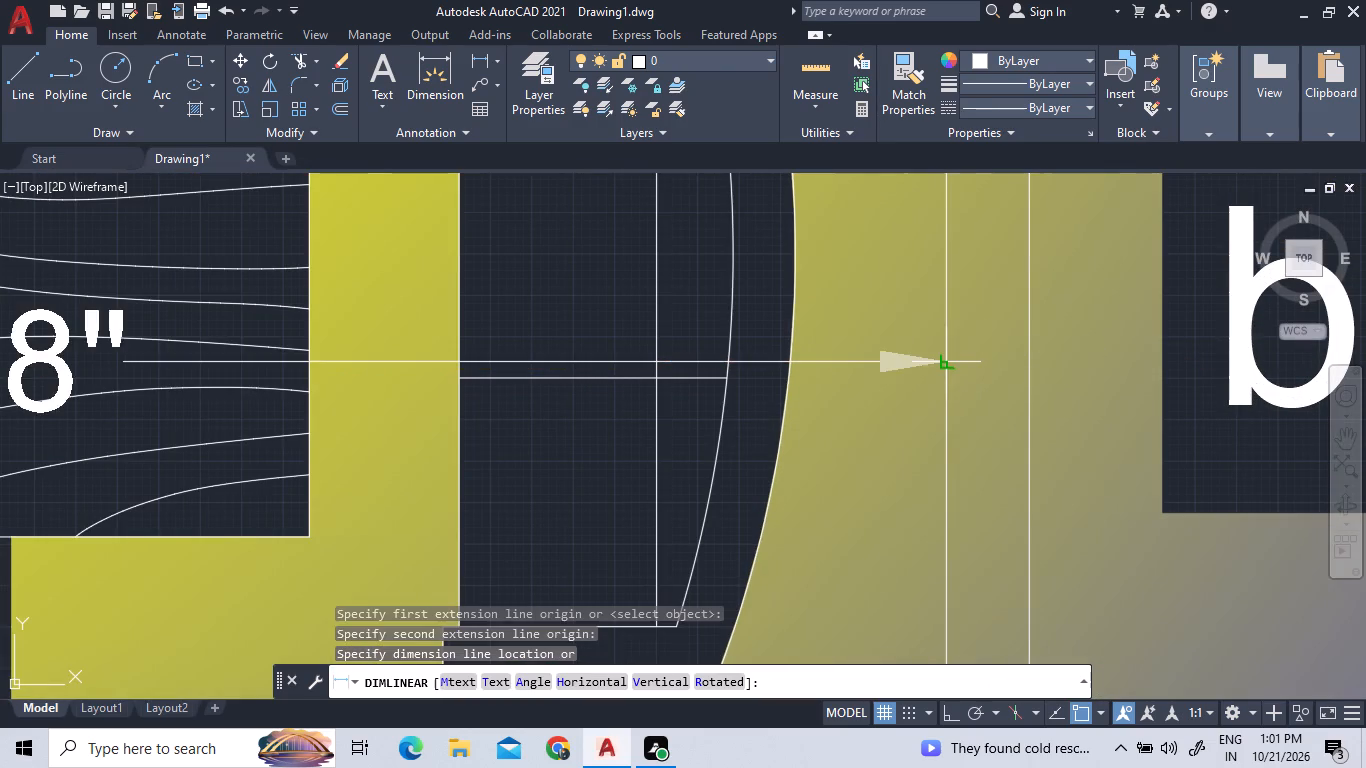
scroll(939, 379, "down", 3)
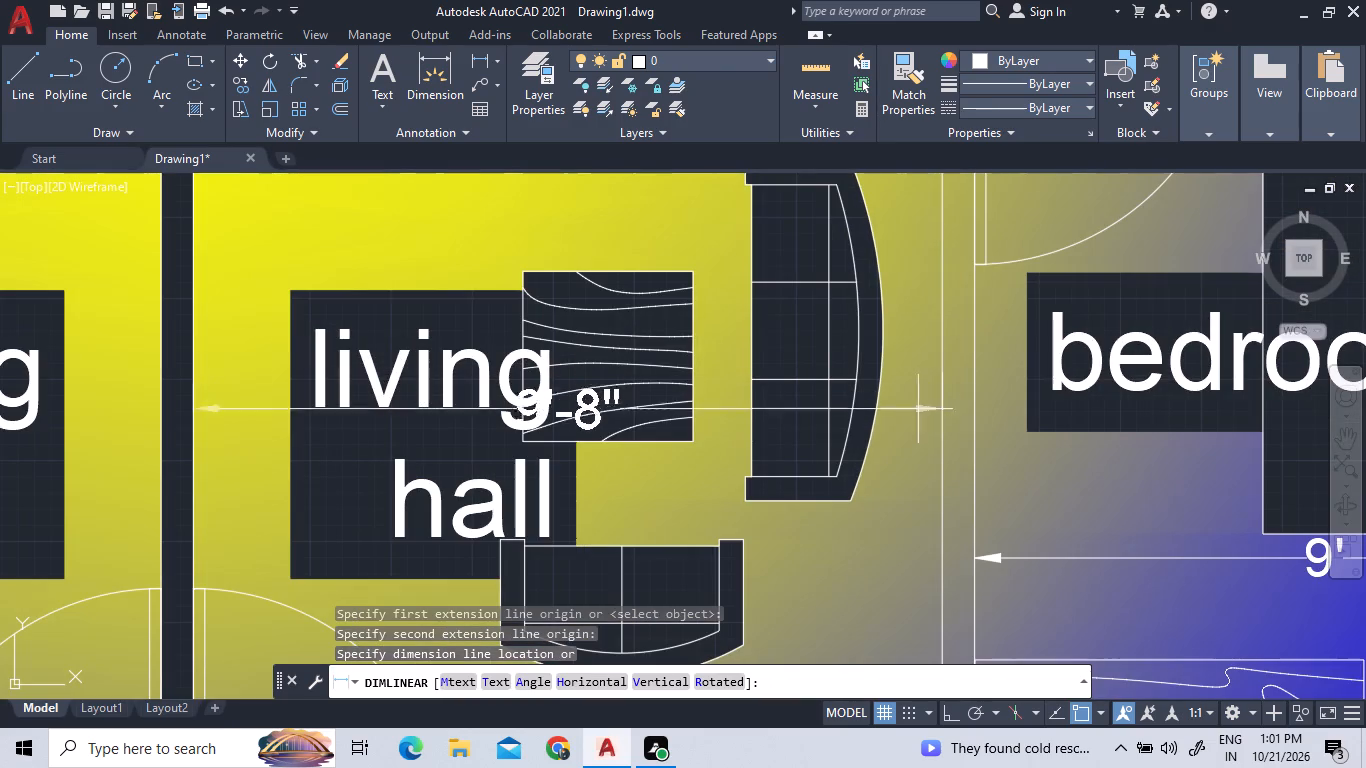
scroll(905, 434, "down", 2)
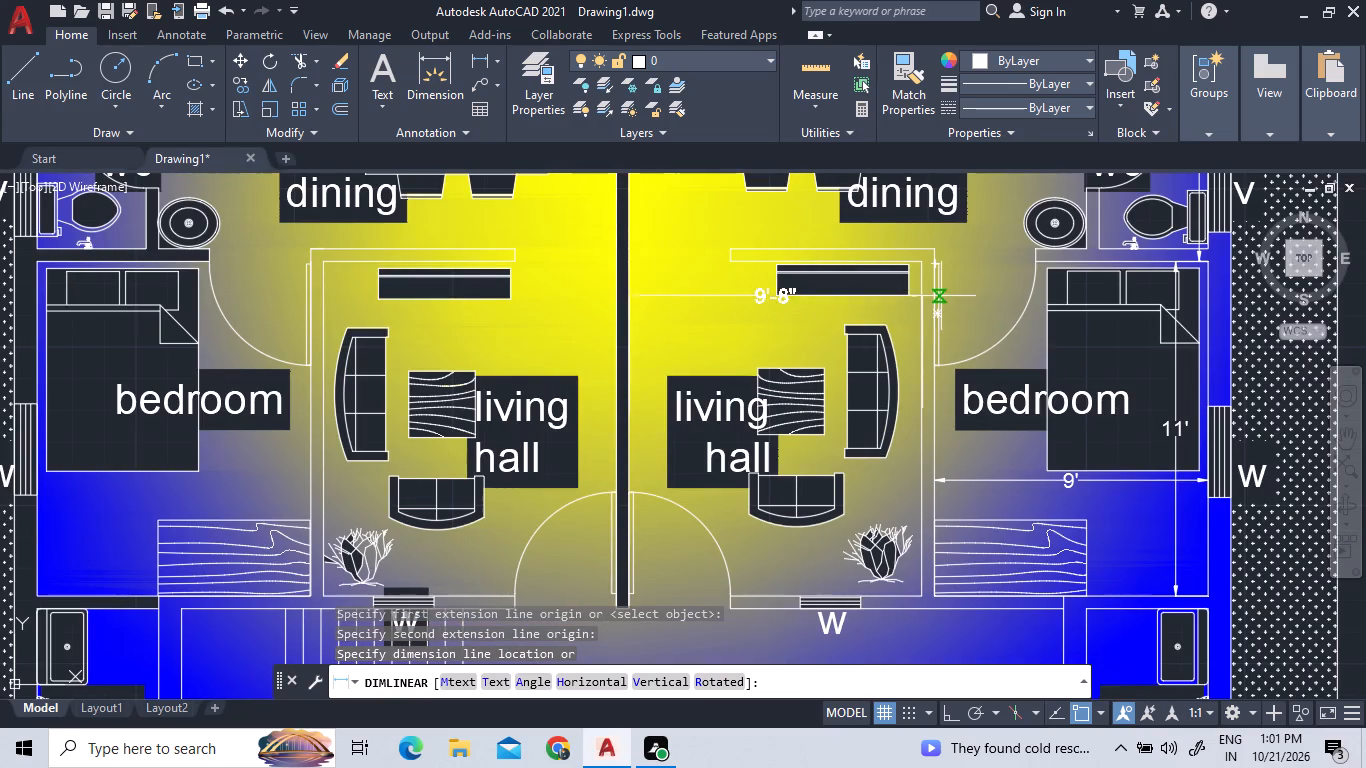
left_click(944, 327)
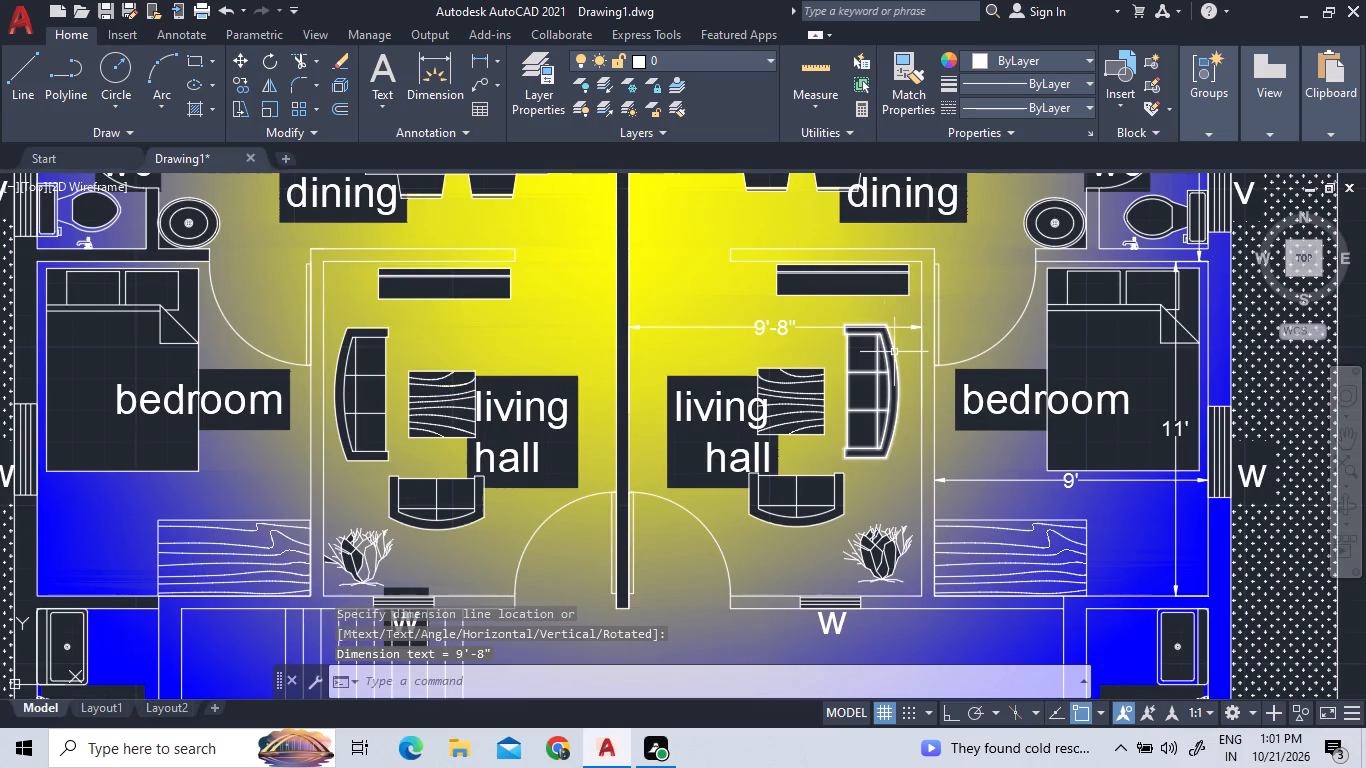
Add a vertical linear dimension between the bedroom-partition corners of the right unit's living hall, placing it just inside the partition.
left_click(470, 57)
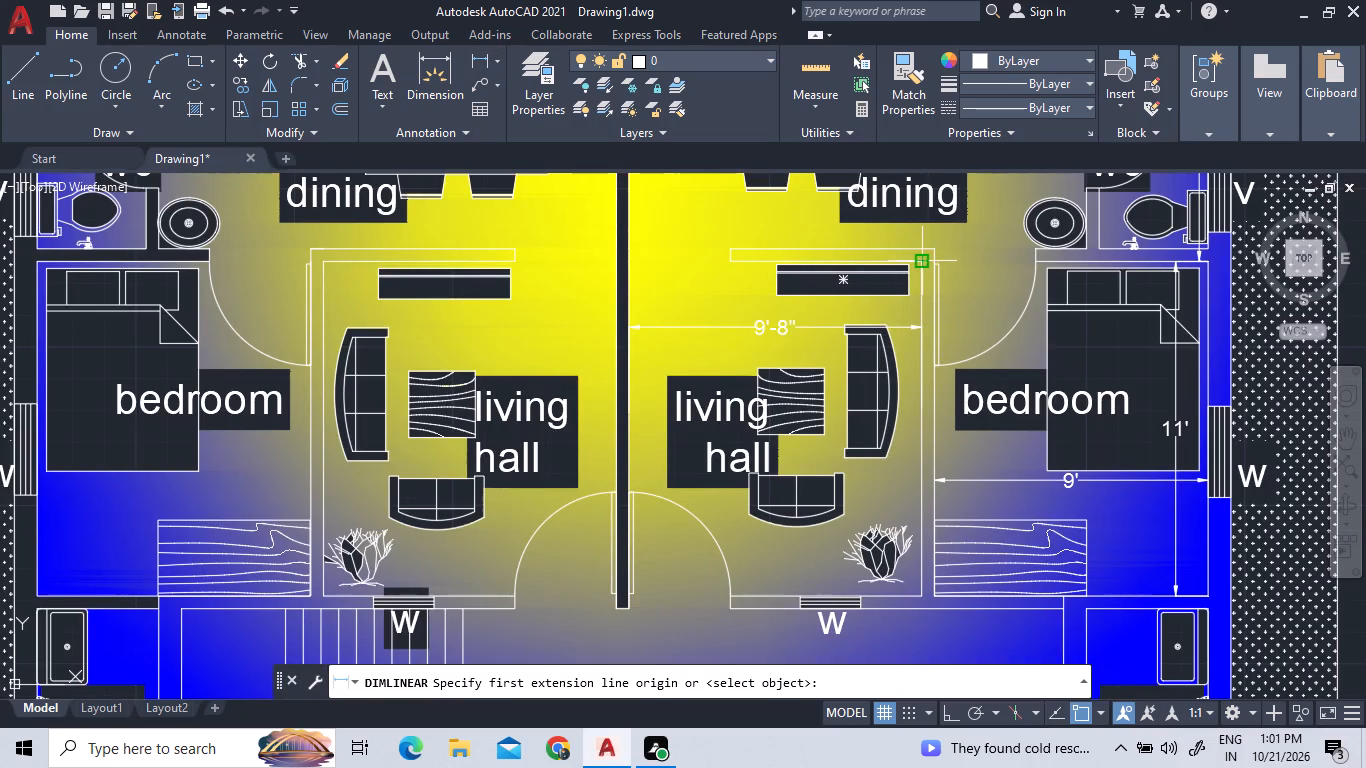
left_click_drag(923, 262, 922, 275)
left_click(924, 597)
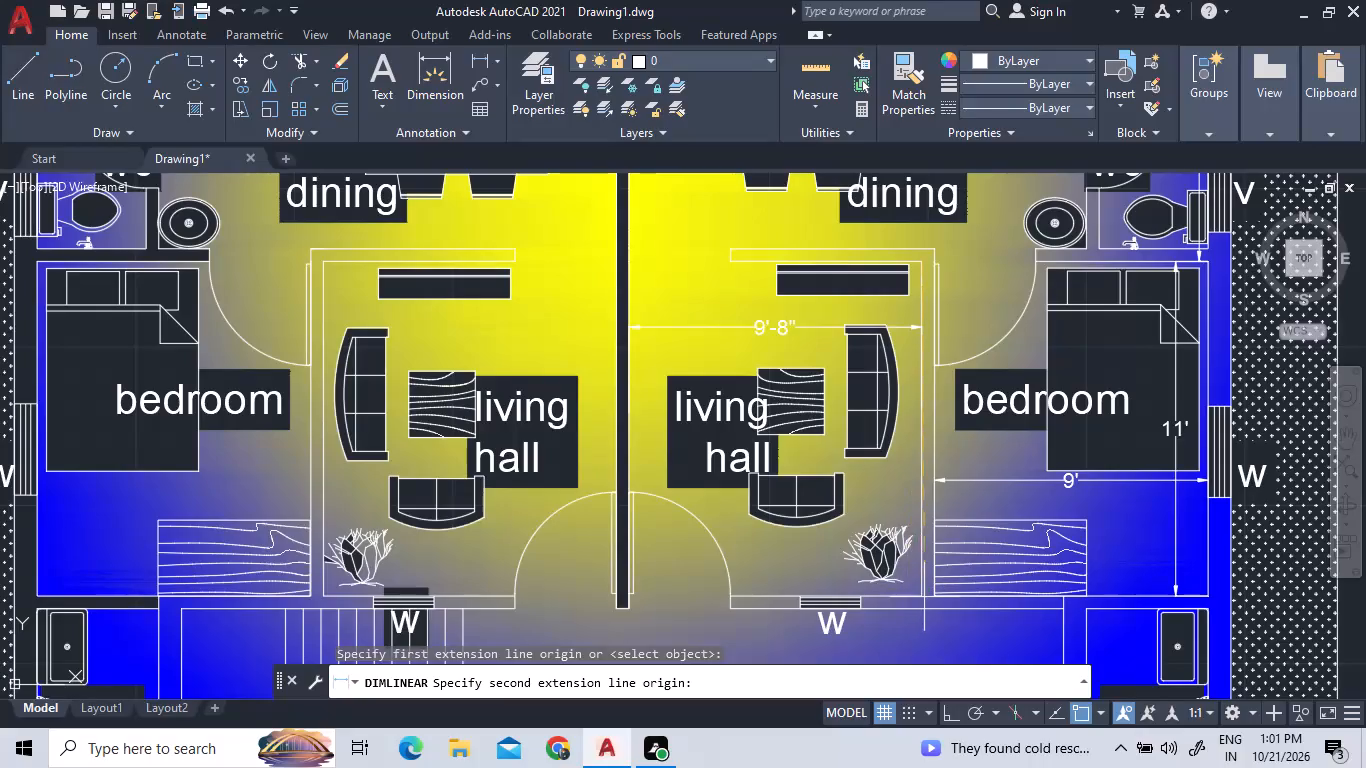
left_click(905, 586)
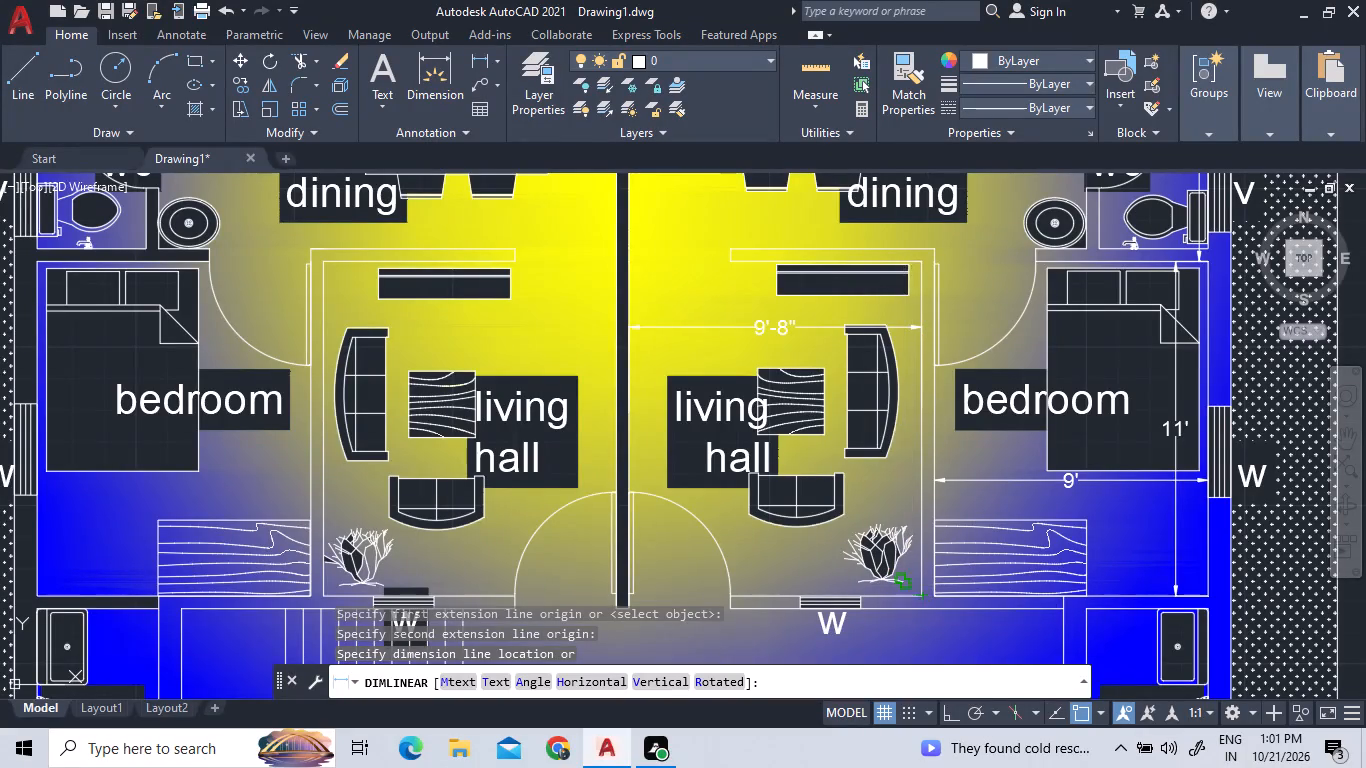
Add a vertical linear dimension to the right unit's kitchen, from the top wall's outer face to the partition's lower end, placing it over the stove.
scroll(1012, 489, "down", 2)
scroll(1054, 276, "down", 1)
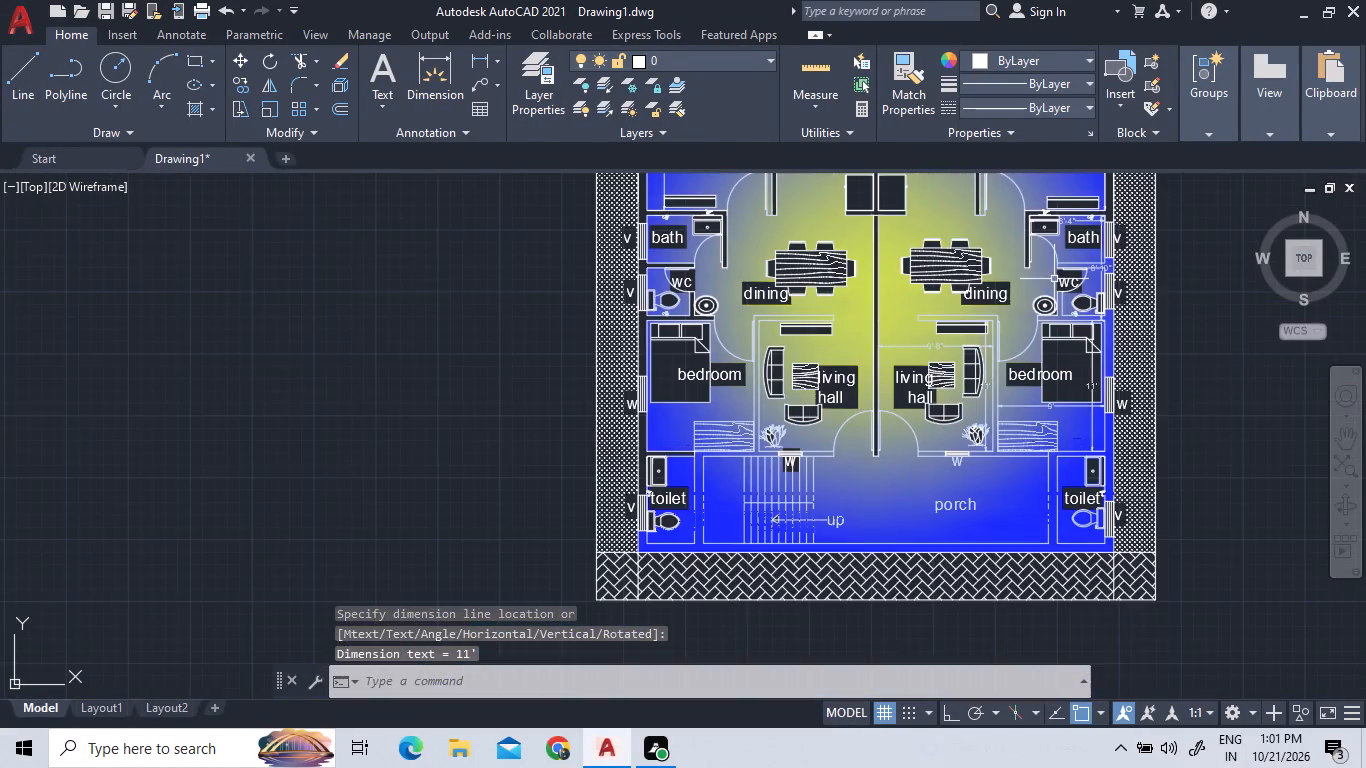
scroll(1094, 228, "up", 3)
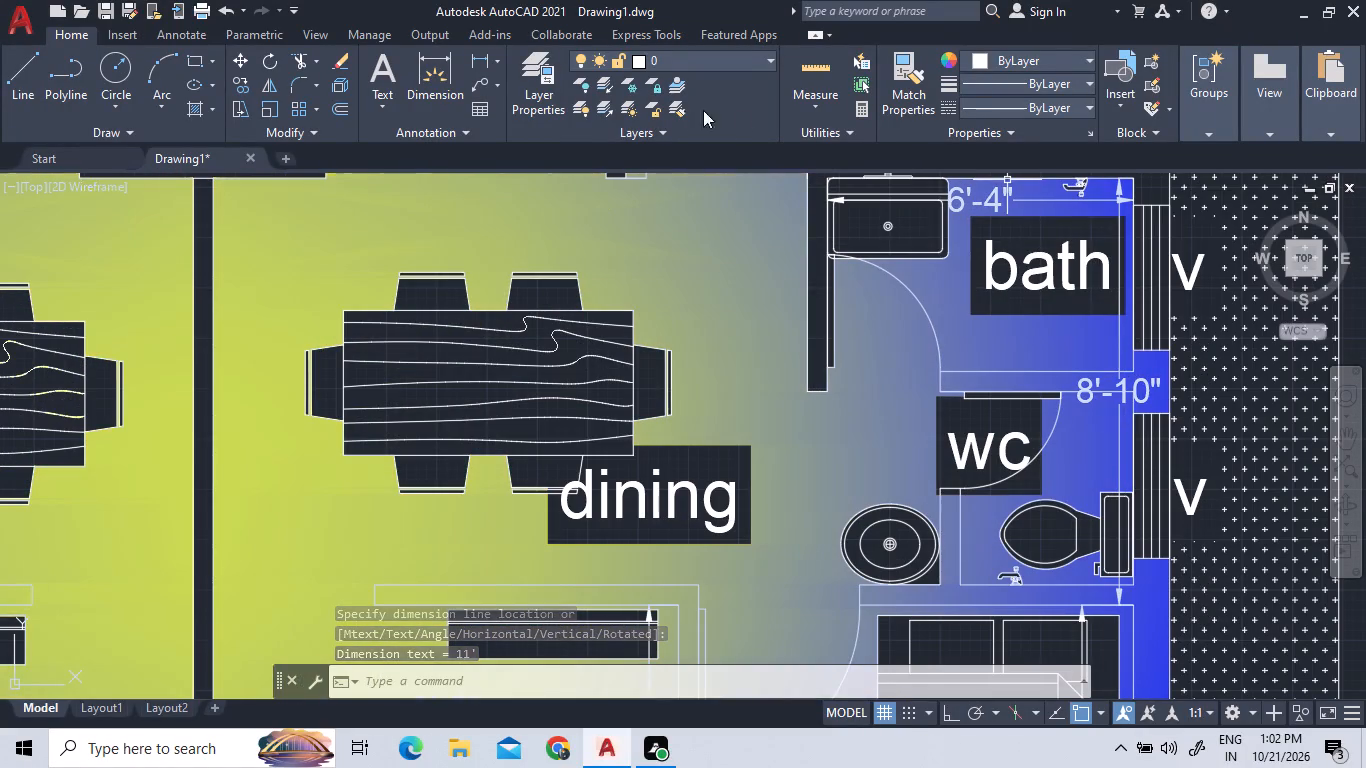
scroll(827, 350, "down", 2)
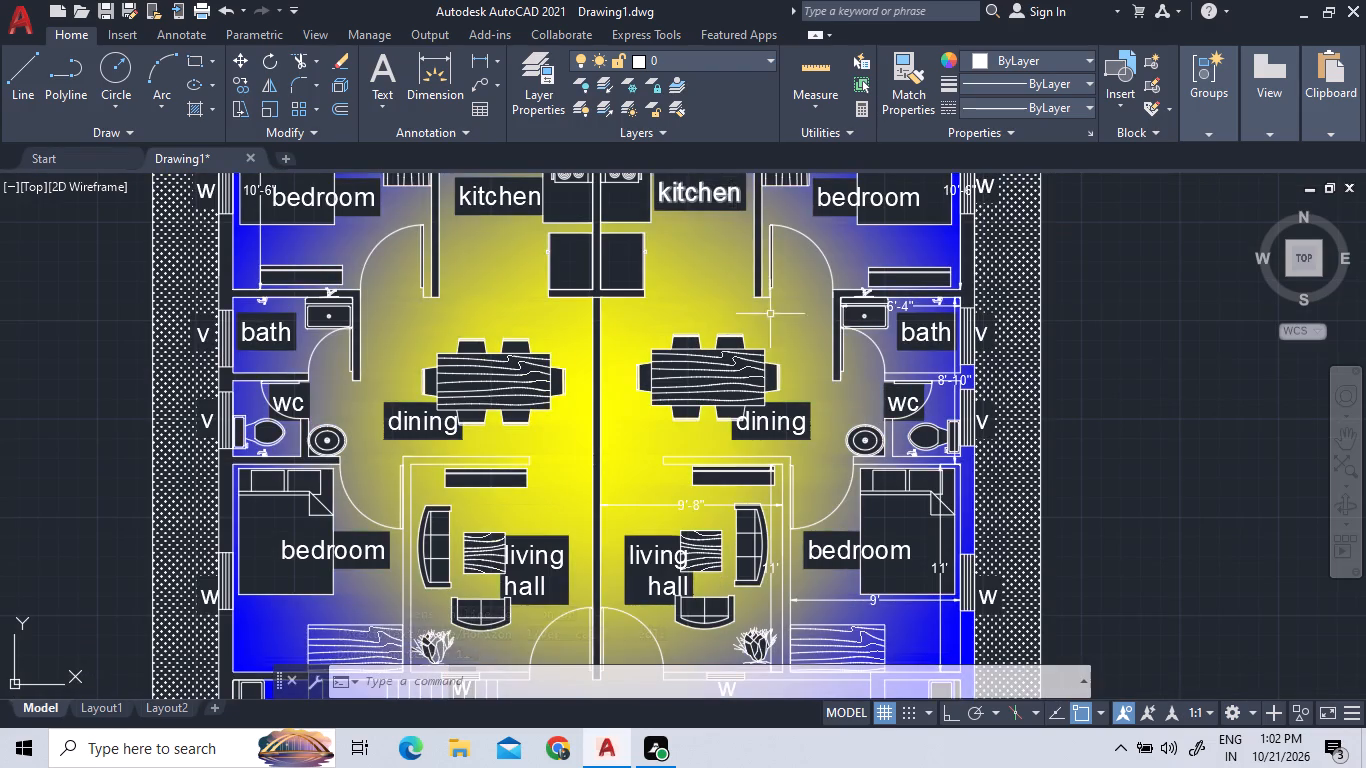
scroll(788, 359, "down", 3)
scroll(778, 316, "up", 5)
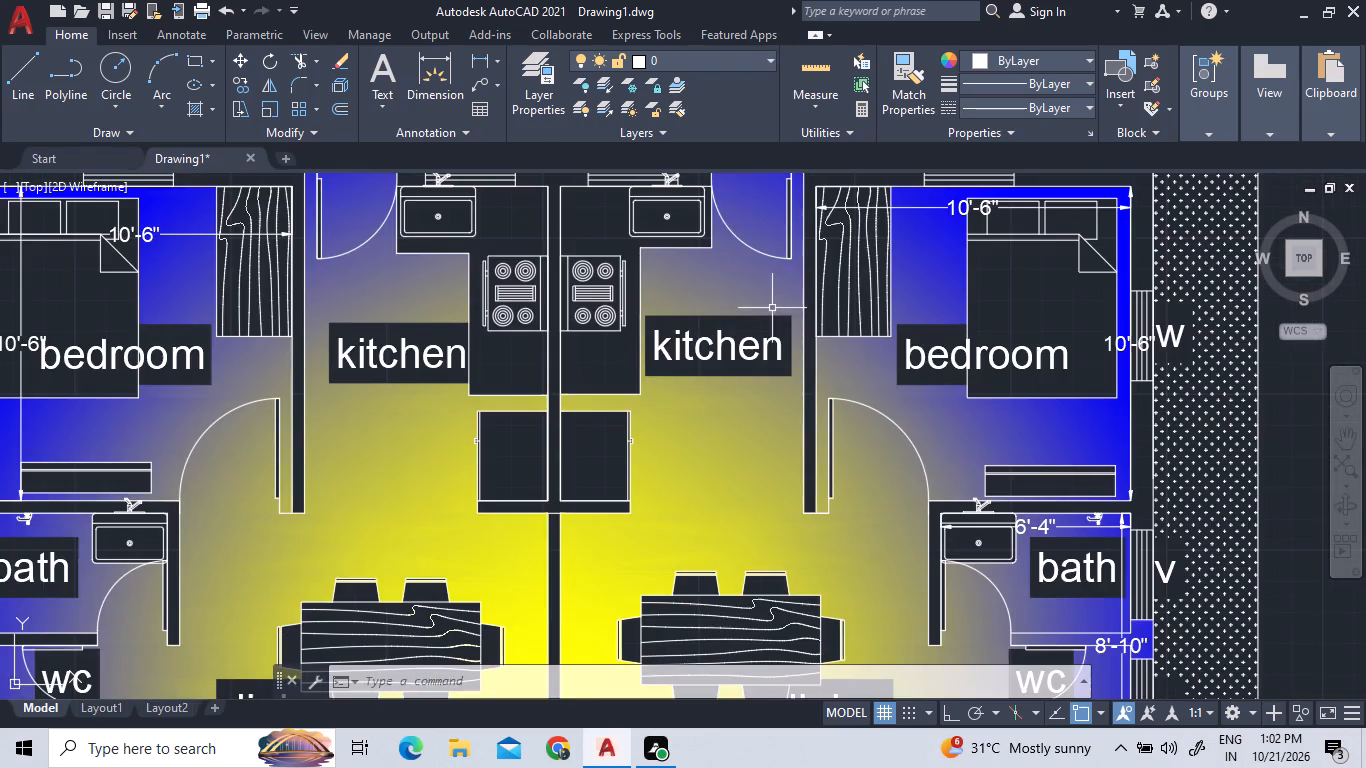
scroll(776, 291, "down", 1)
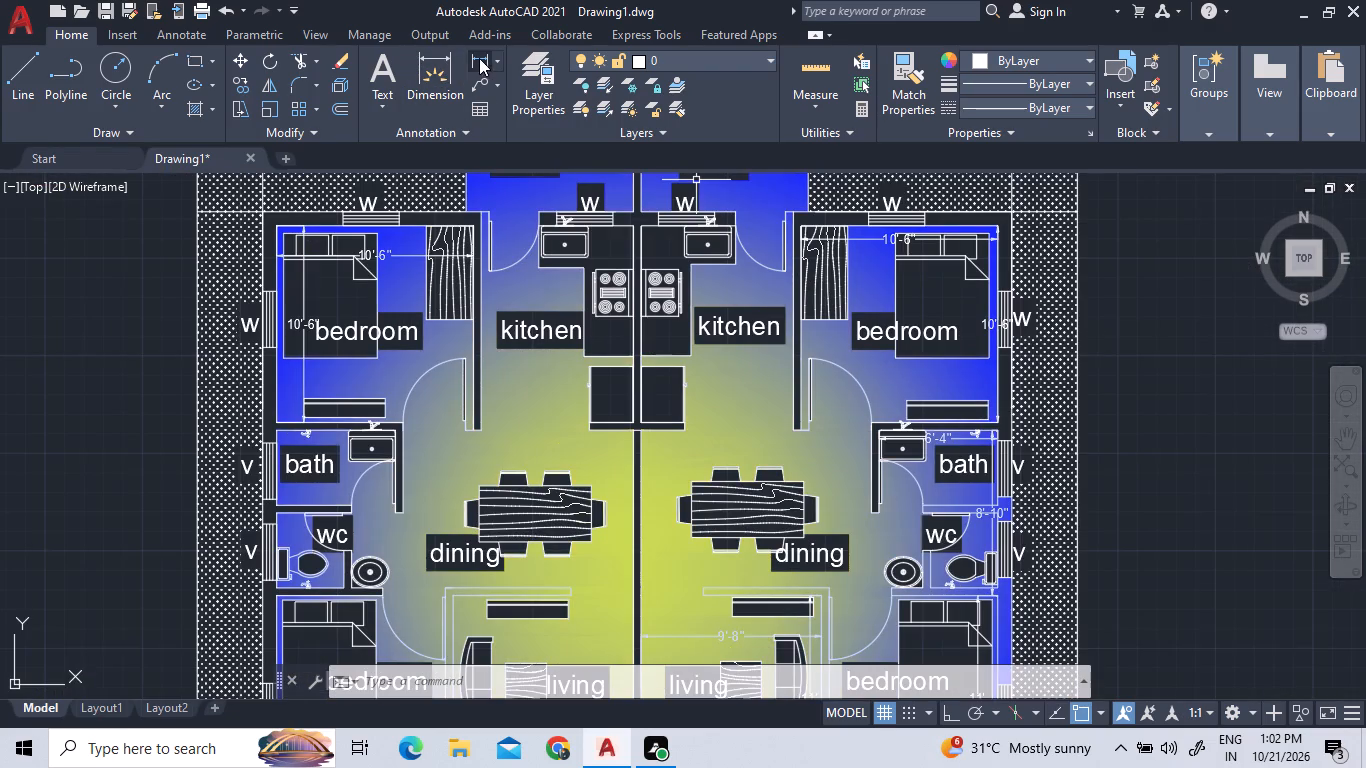
left_click(479, 58)
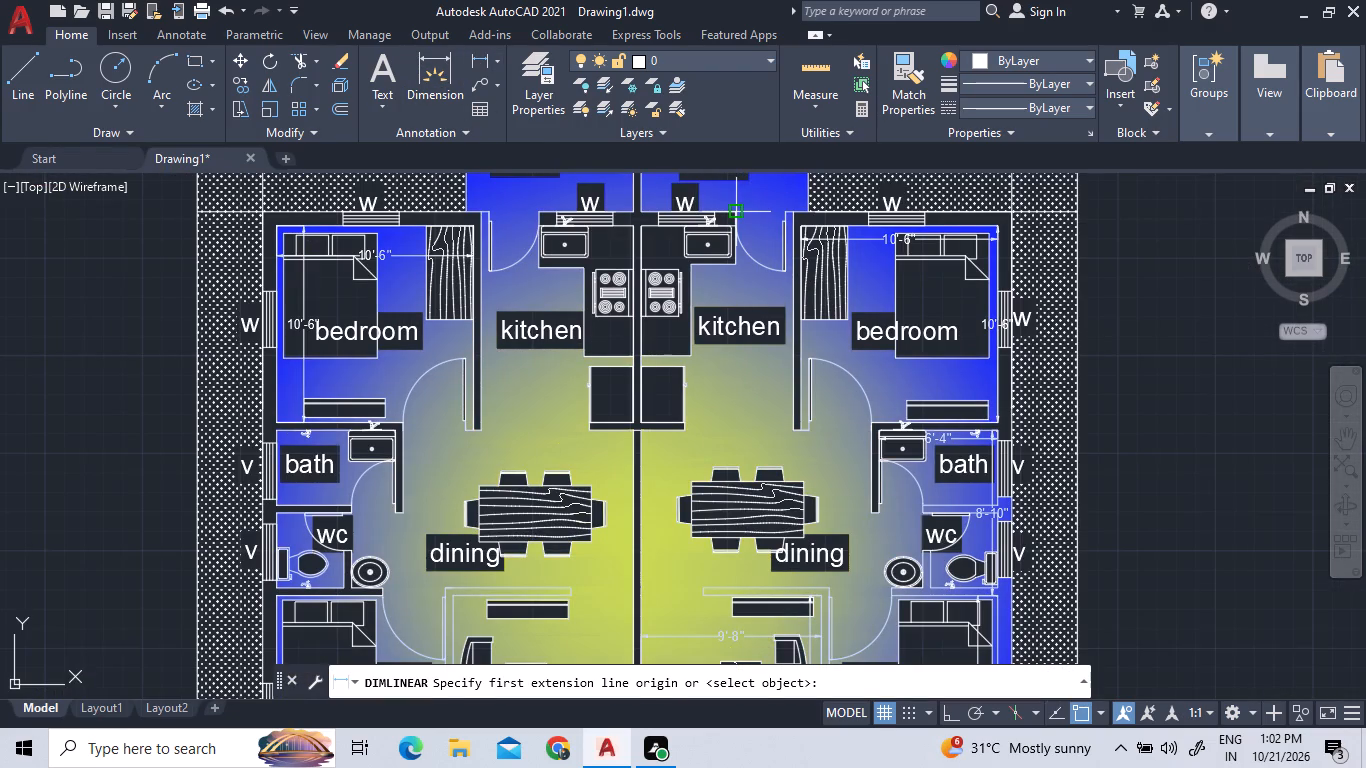
left_click(736, 206)
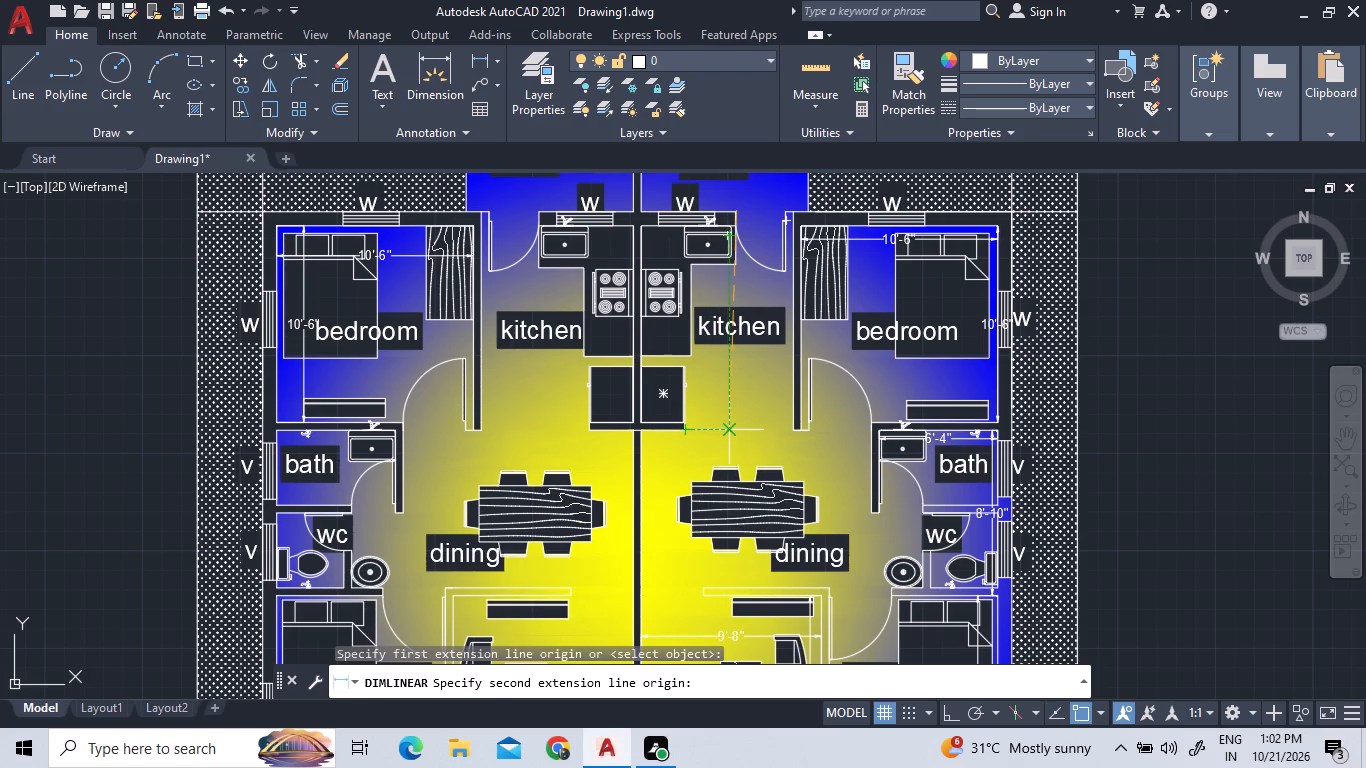
left_click(735, 429)
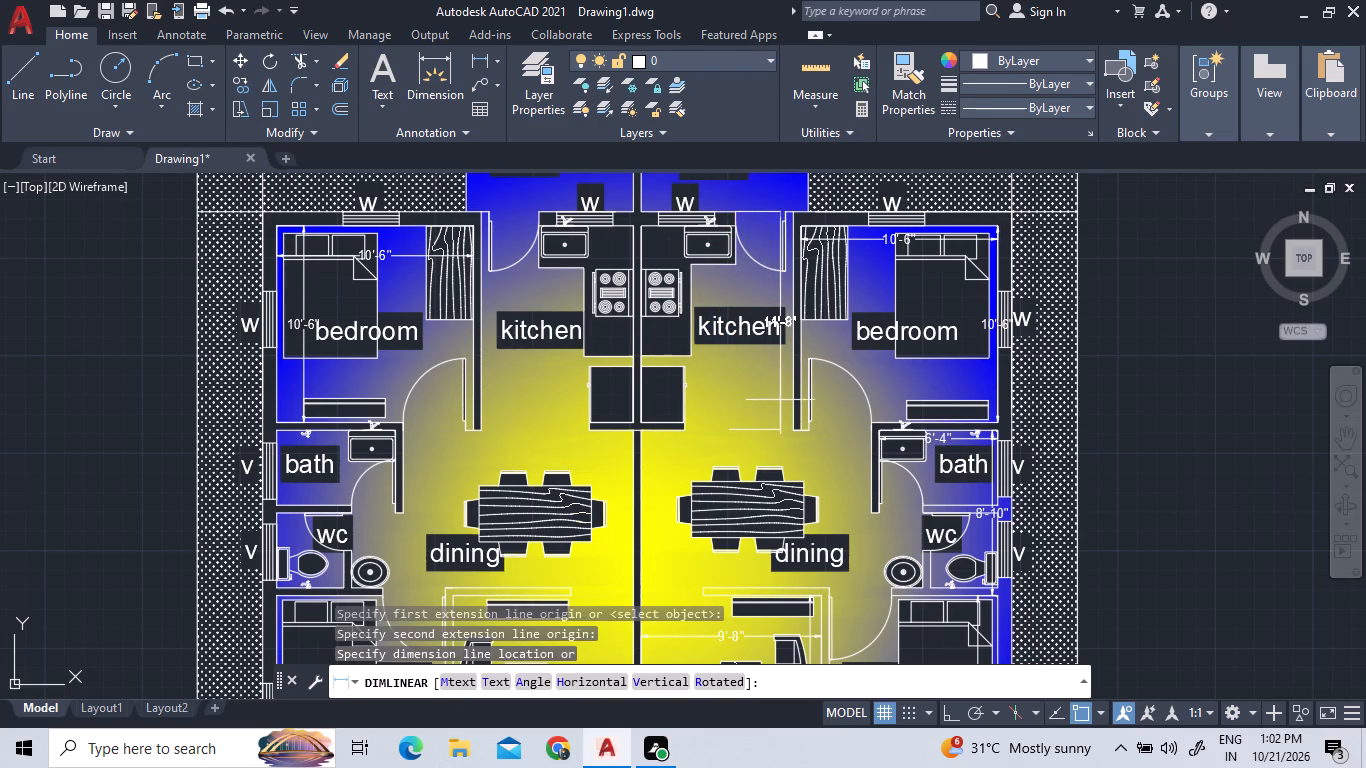
left_click(667, 398)
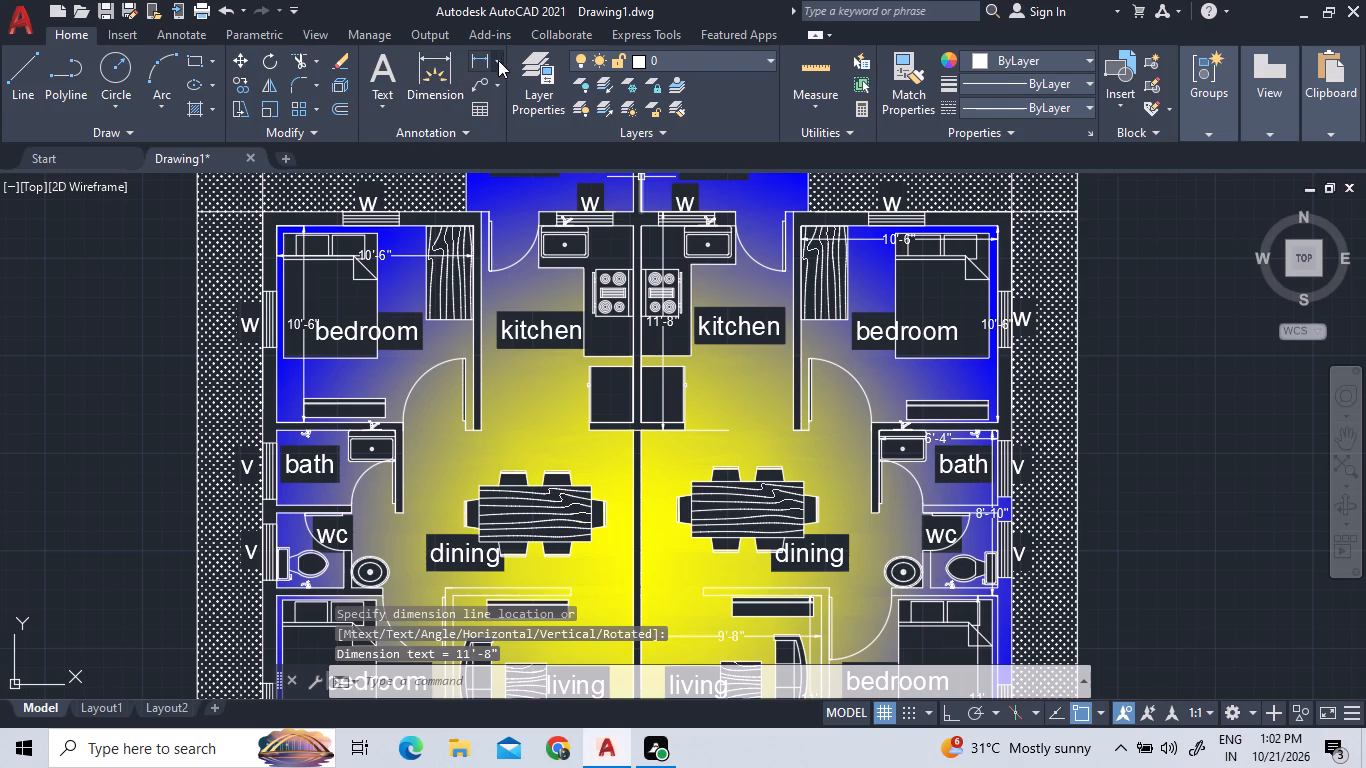
Add a horizontal linear dimension across the right unit's kitchen from the central party wall to the bedroom partition, placing it just below the kitchen label.
left_click(481, 54)
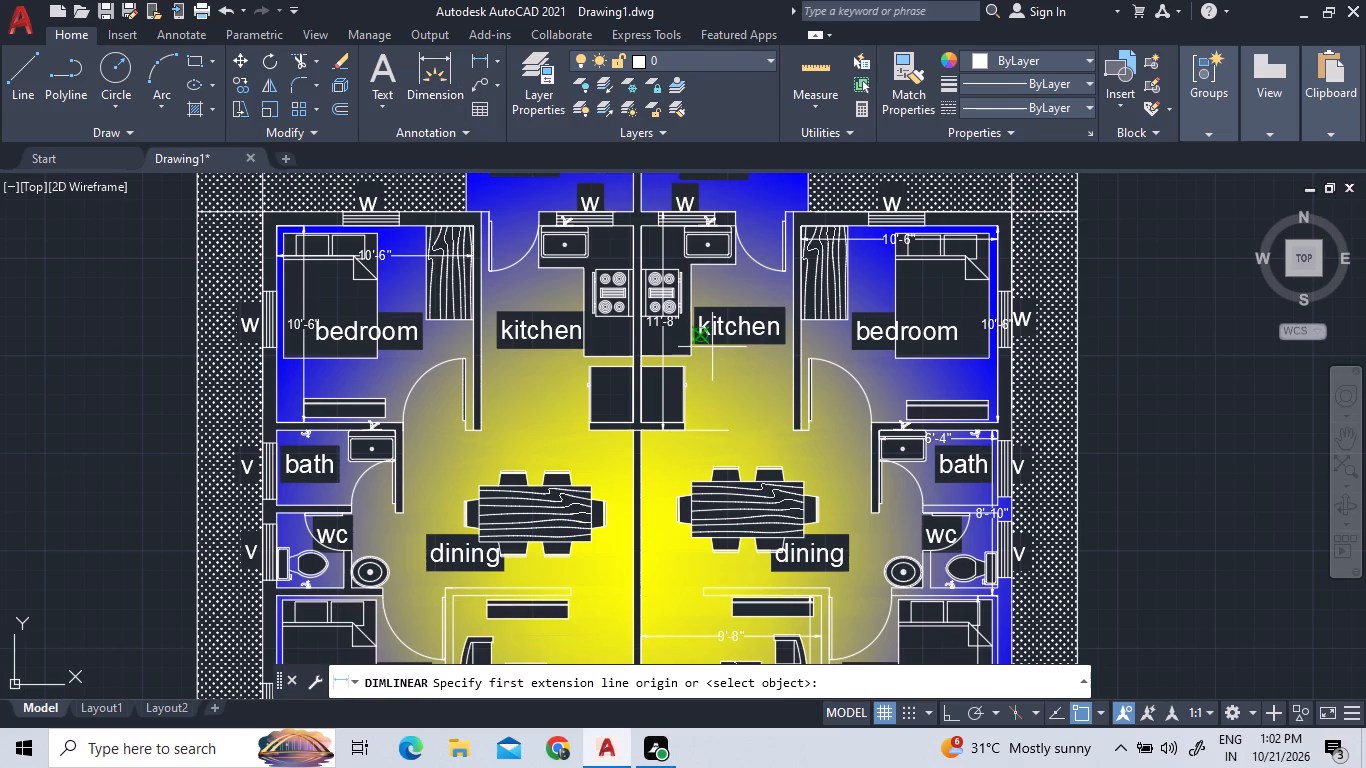
scroll(712, 347, "up", 2)
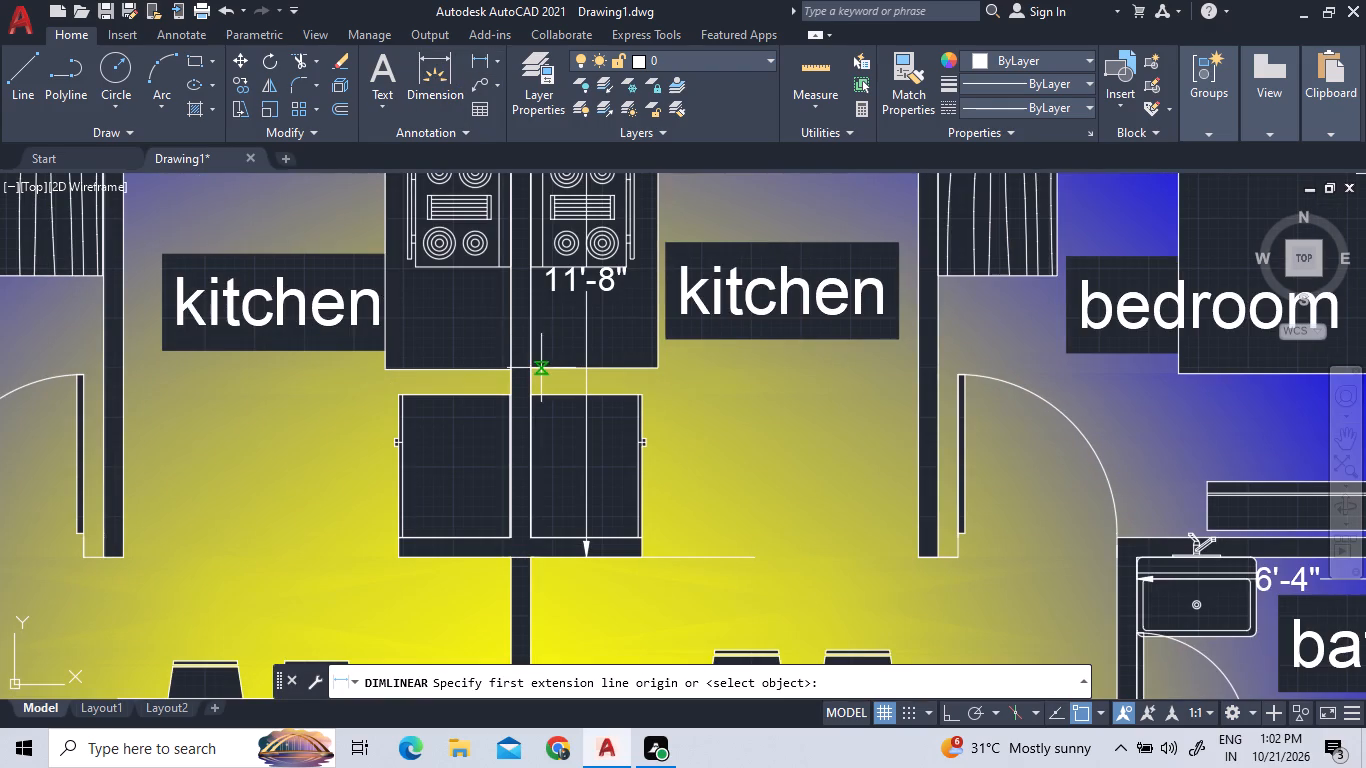
left_click_drag(532, 367, 562, 367)
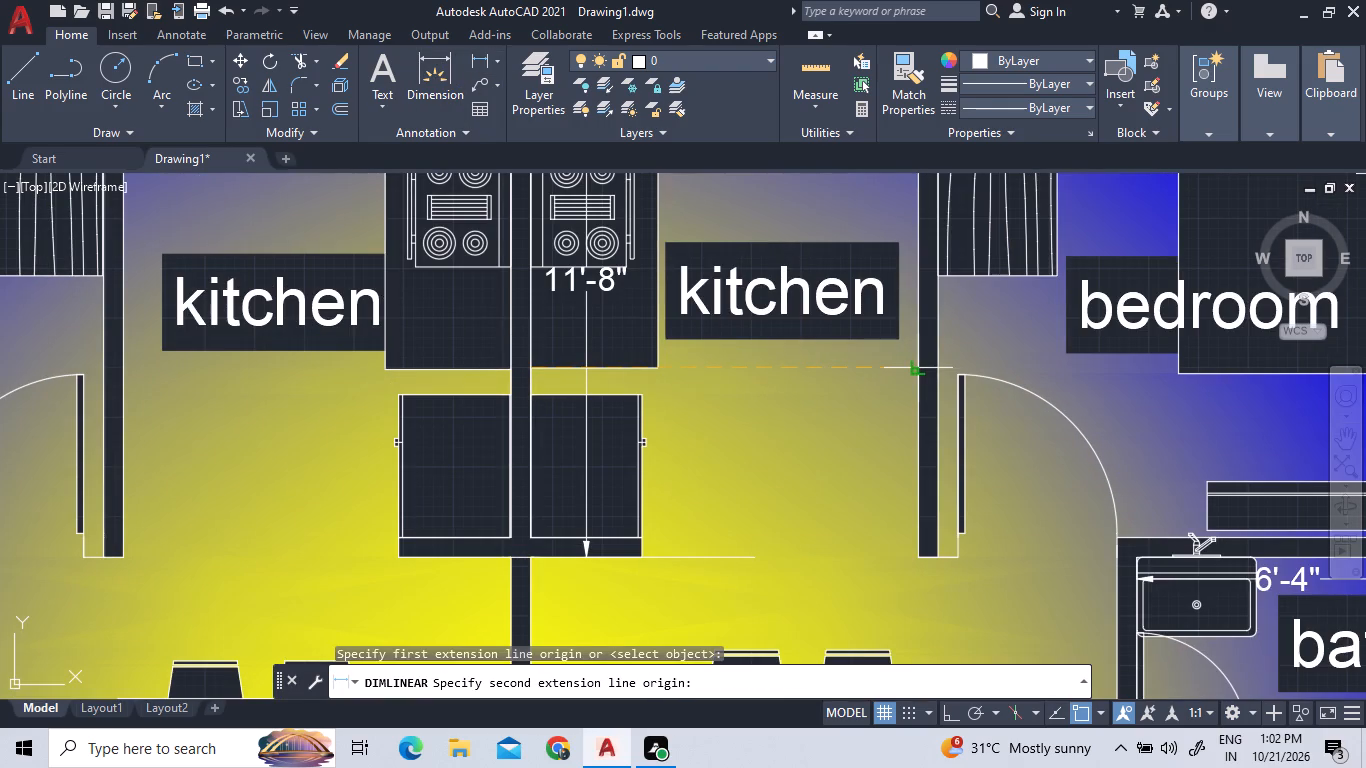
left_click(917, 364)
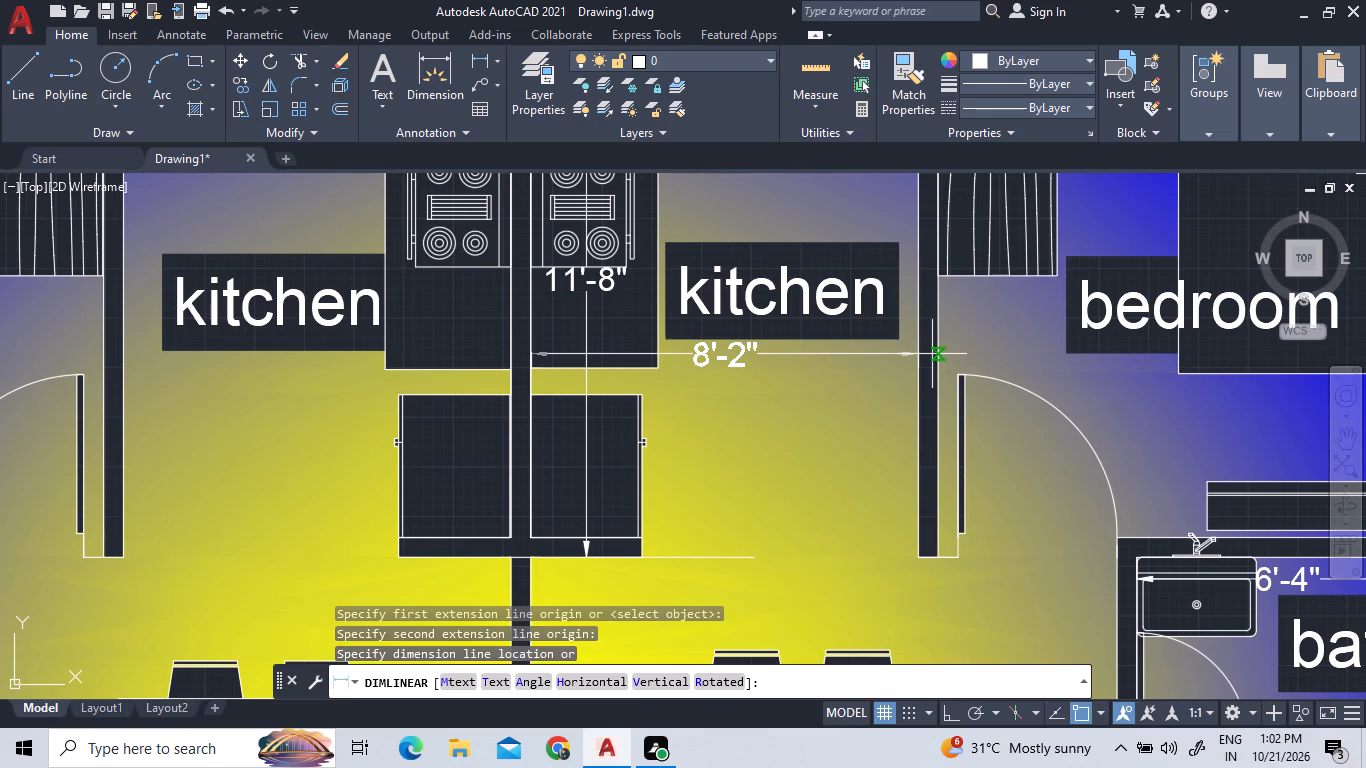
left_click(932, 355)
Set the scale of the CROSS hatch in the strip outside the right unit's side wall to 8 and close the hatch editor.
scroll(934, 376, "down", 1)
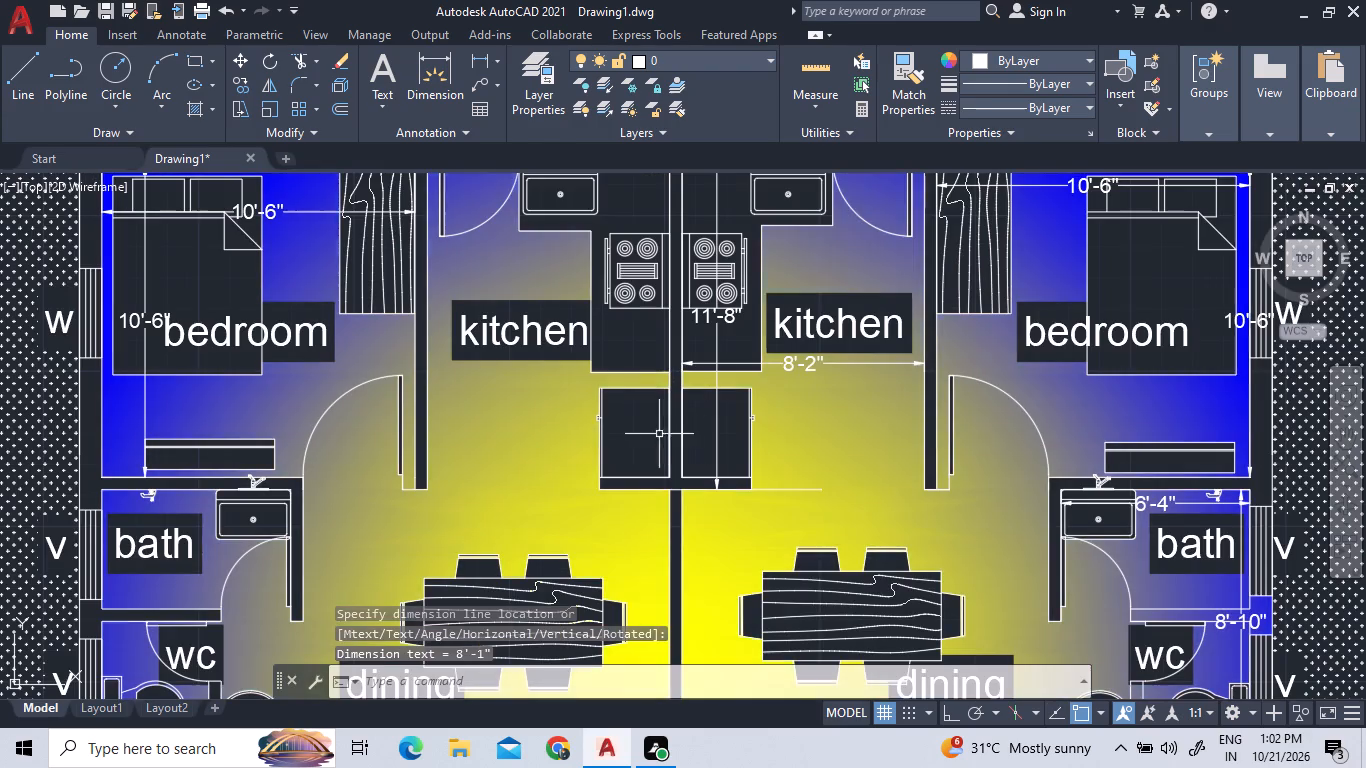
scroll(633, 420, "down", 2)
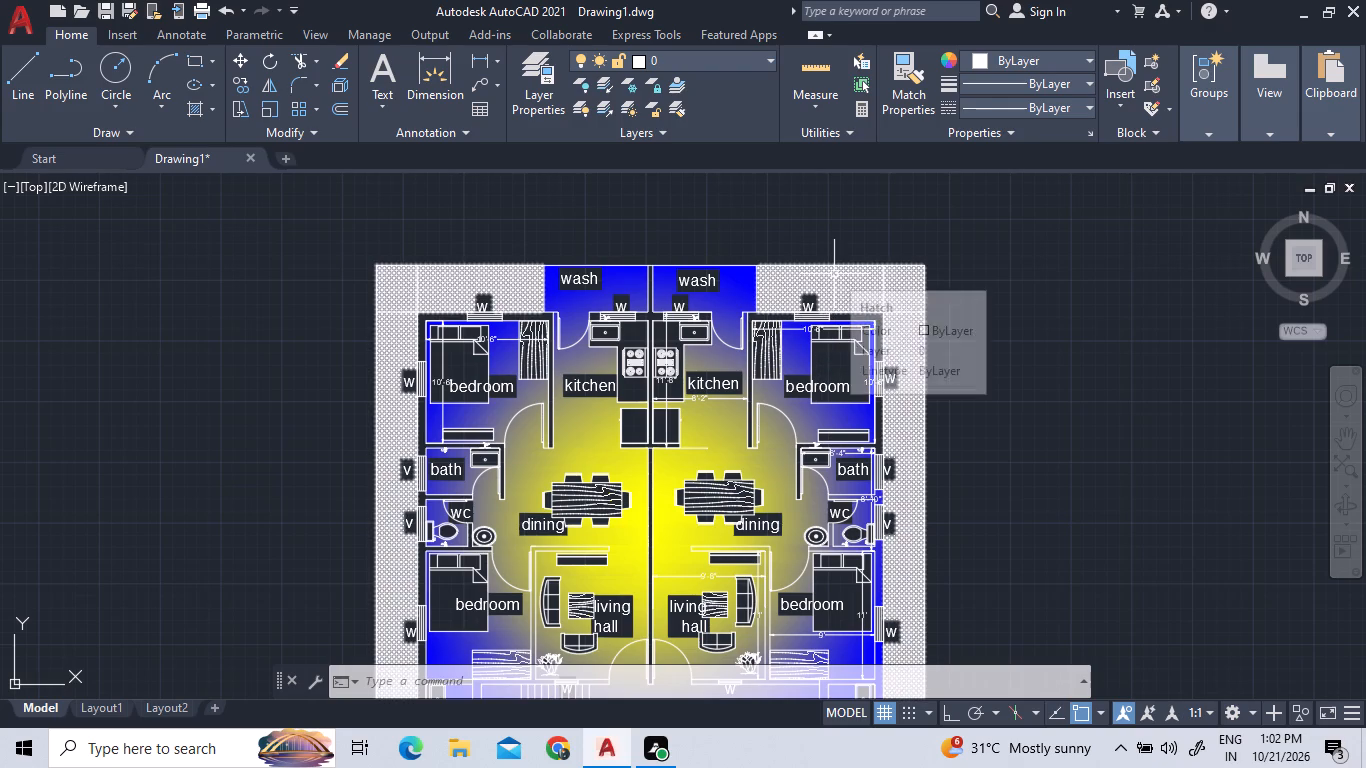
scroll(834, 274, "down", 1)
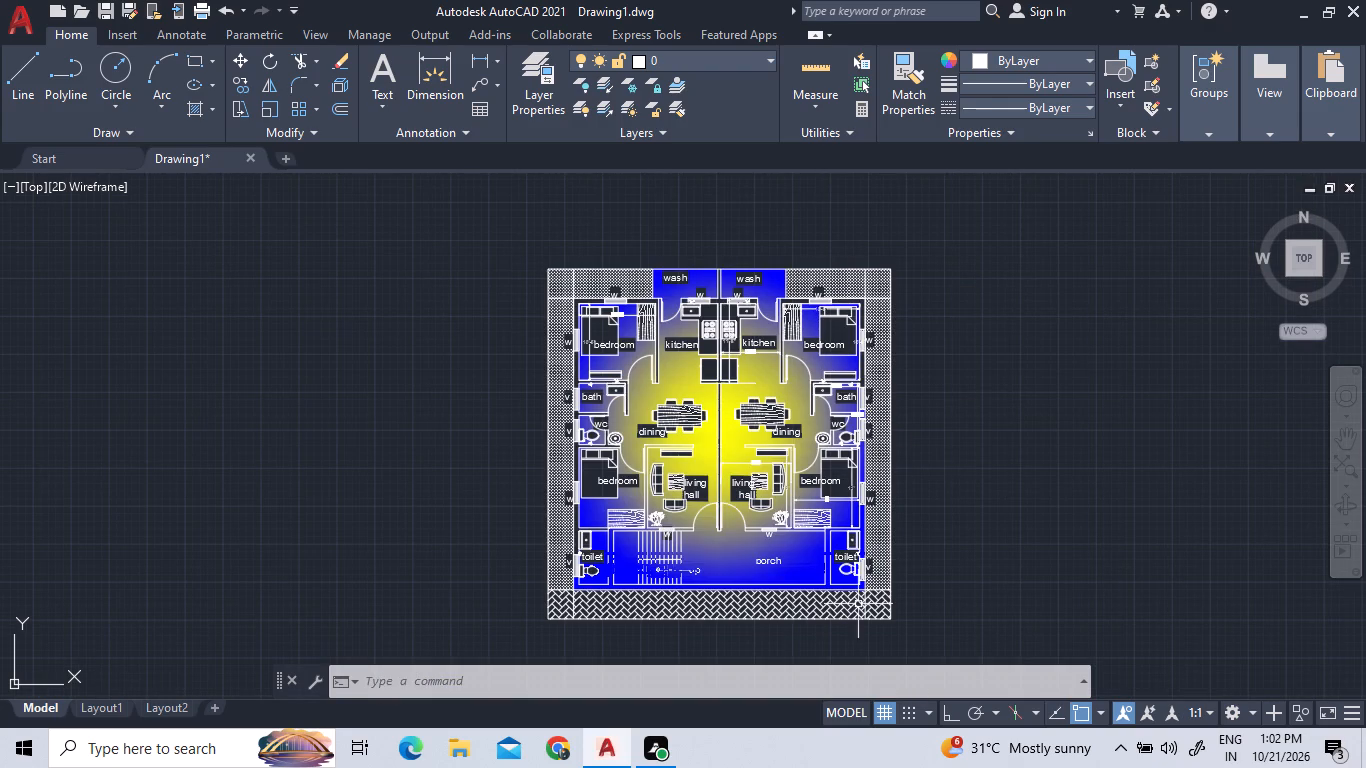
scroll(871, 584, "up", 3)
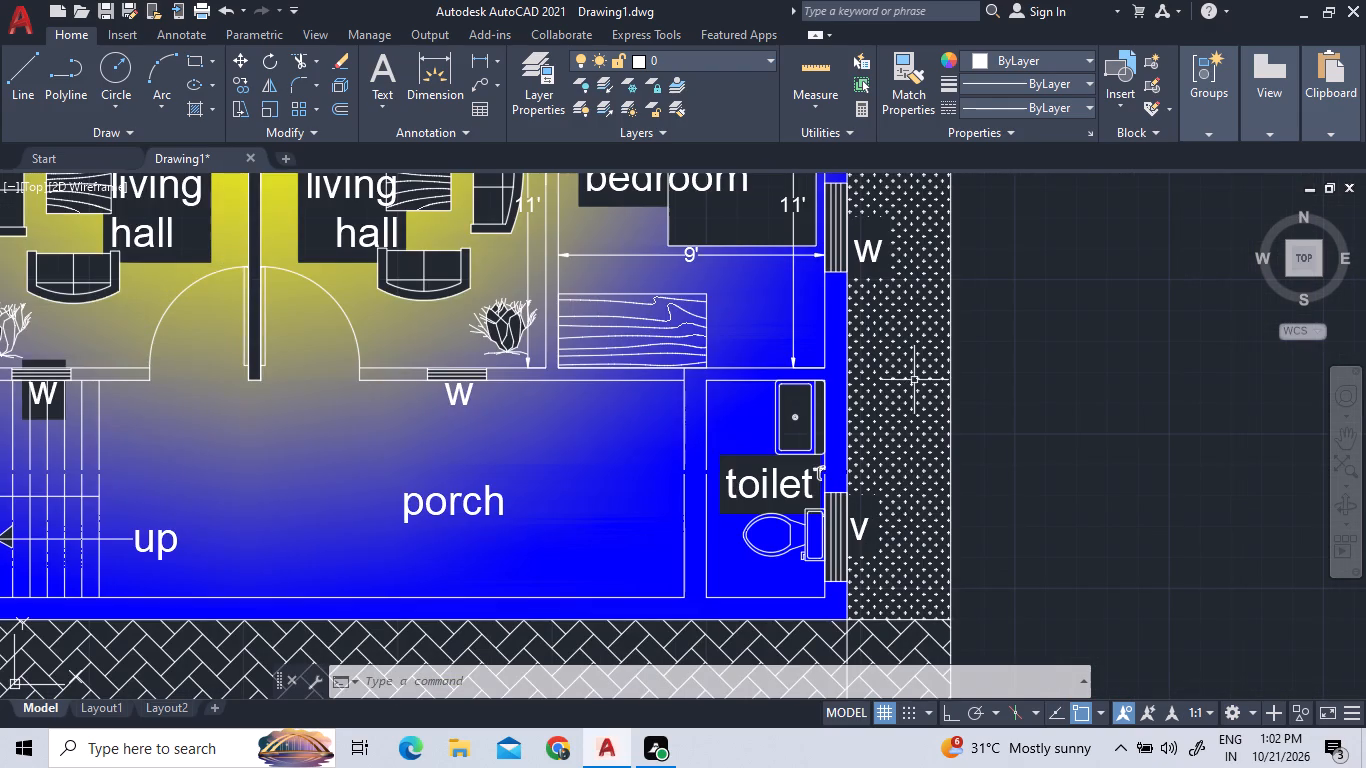
triple_click(901, 297)
left_click(901, 297)
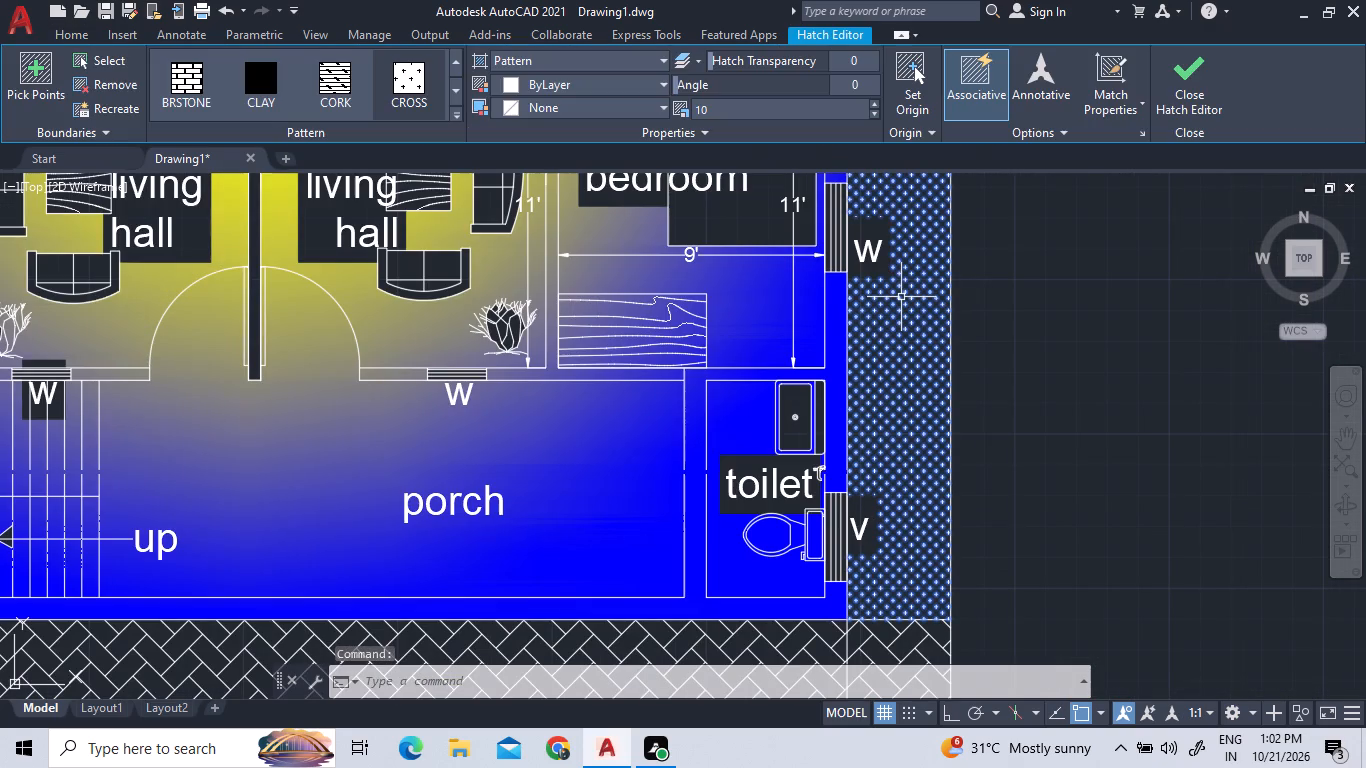
left_click(754, 108)
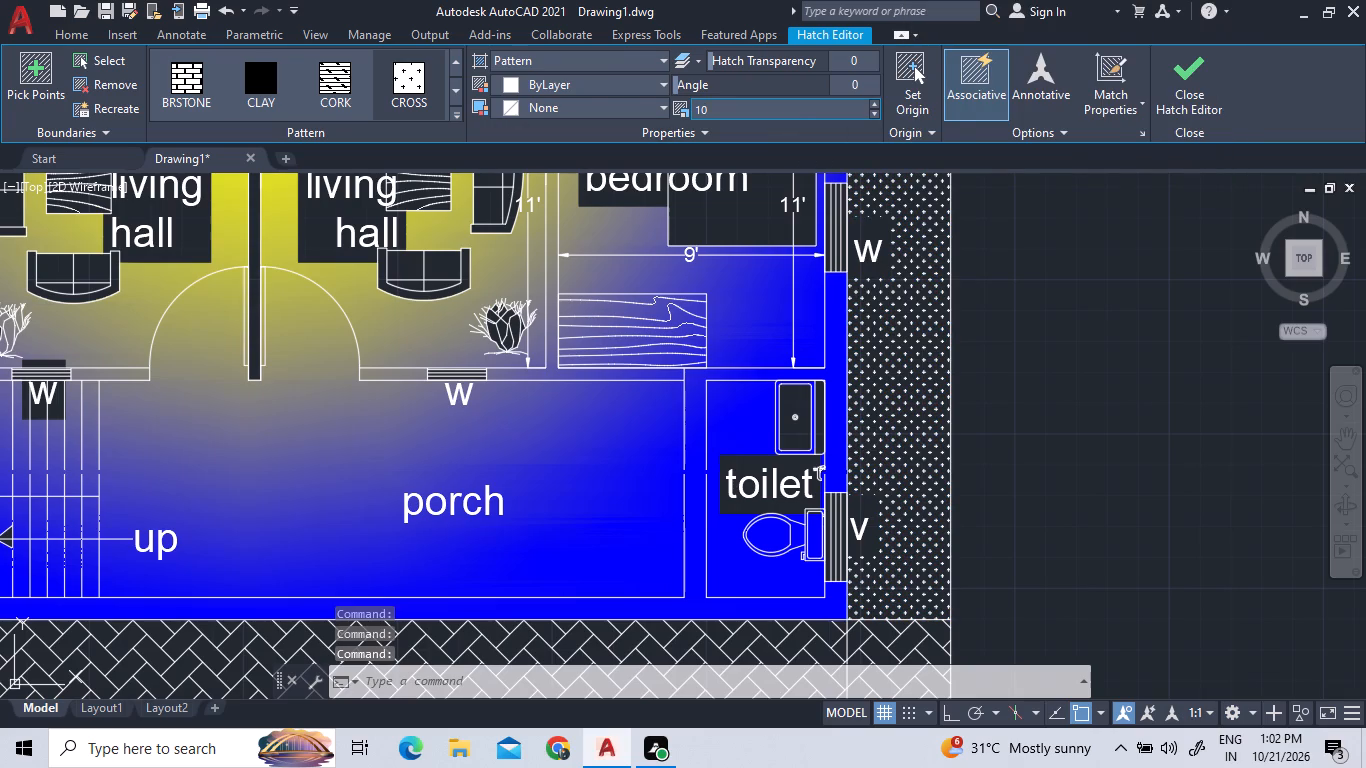
double_click(902, 368)
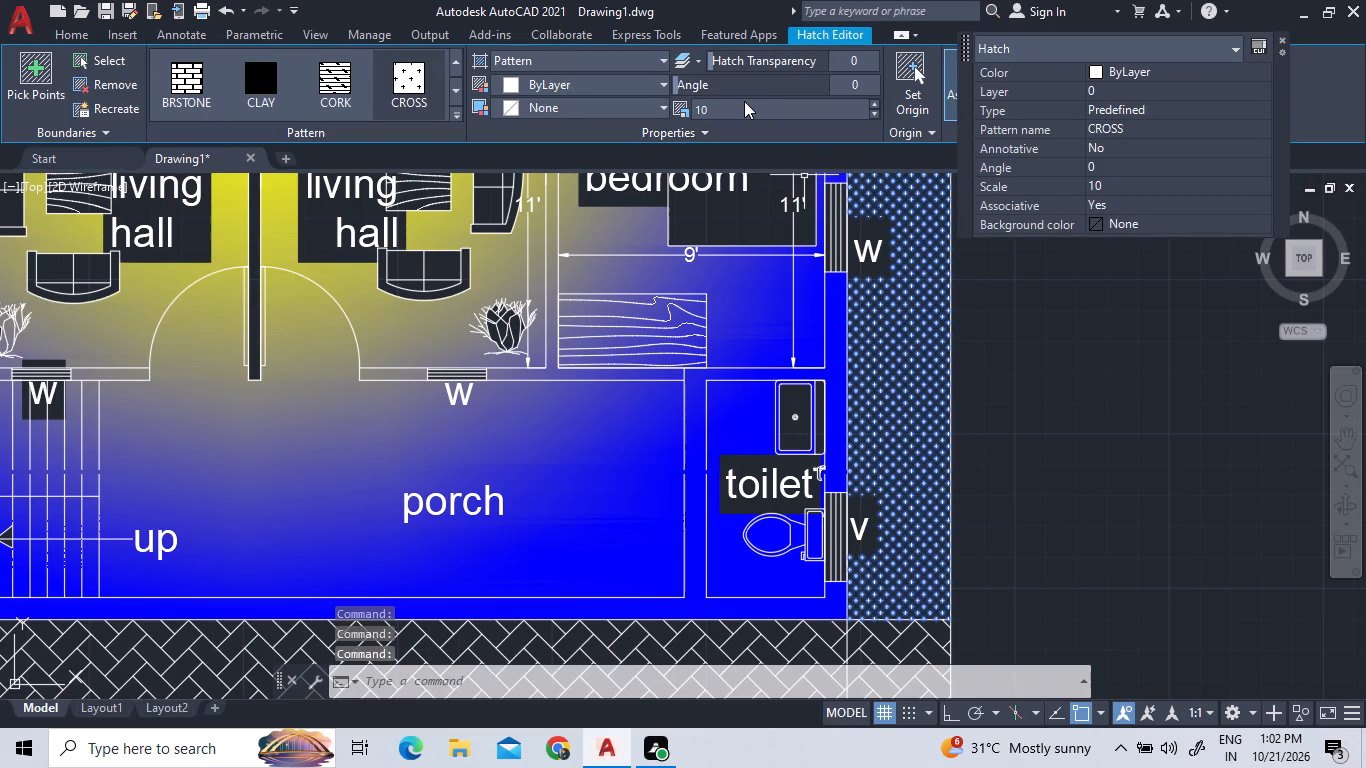
left_click(744, 101)
left_click(715, 110)
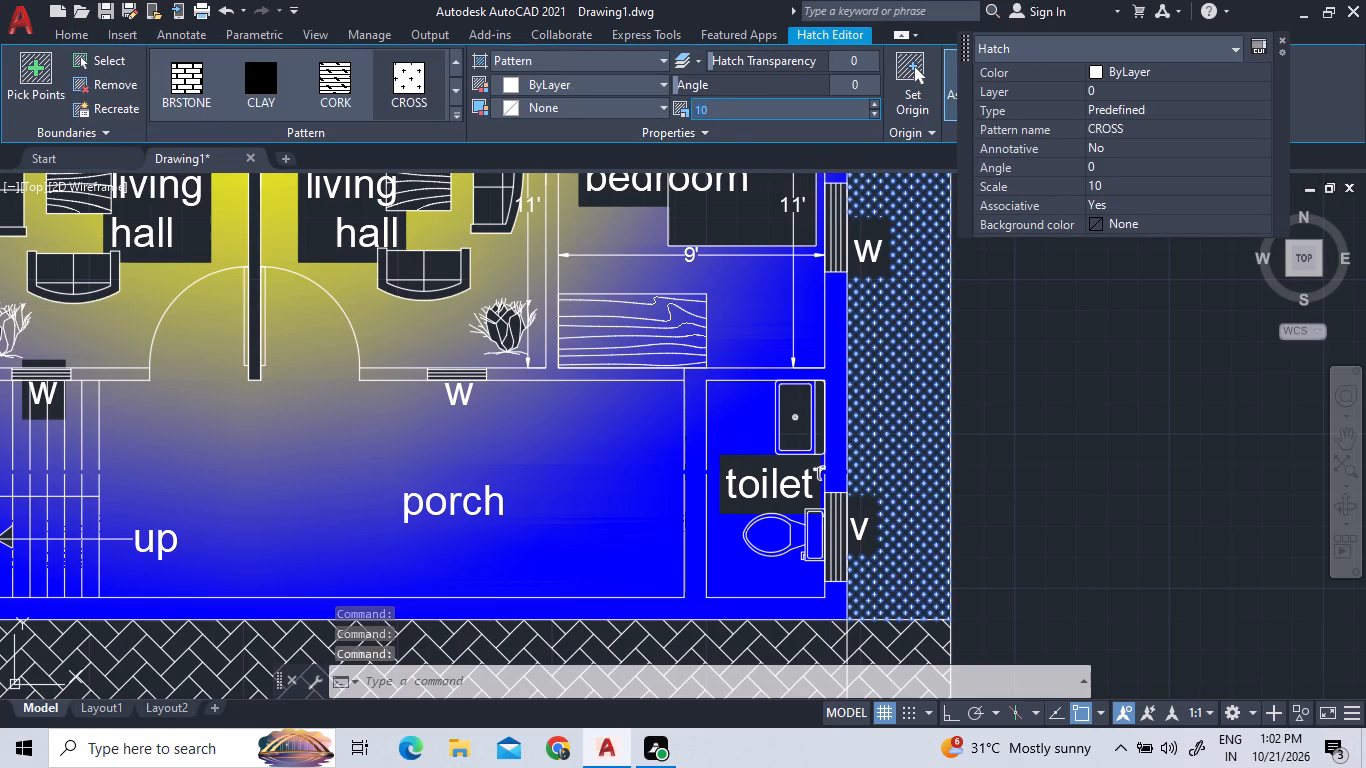
key("Delete")
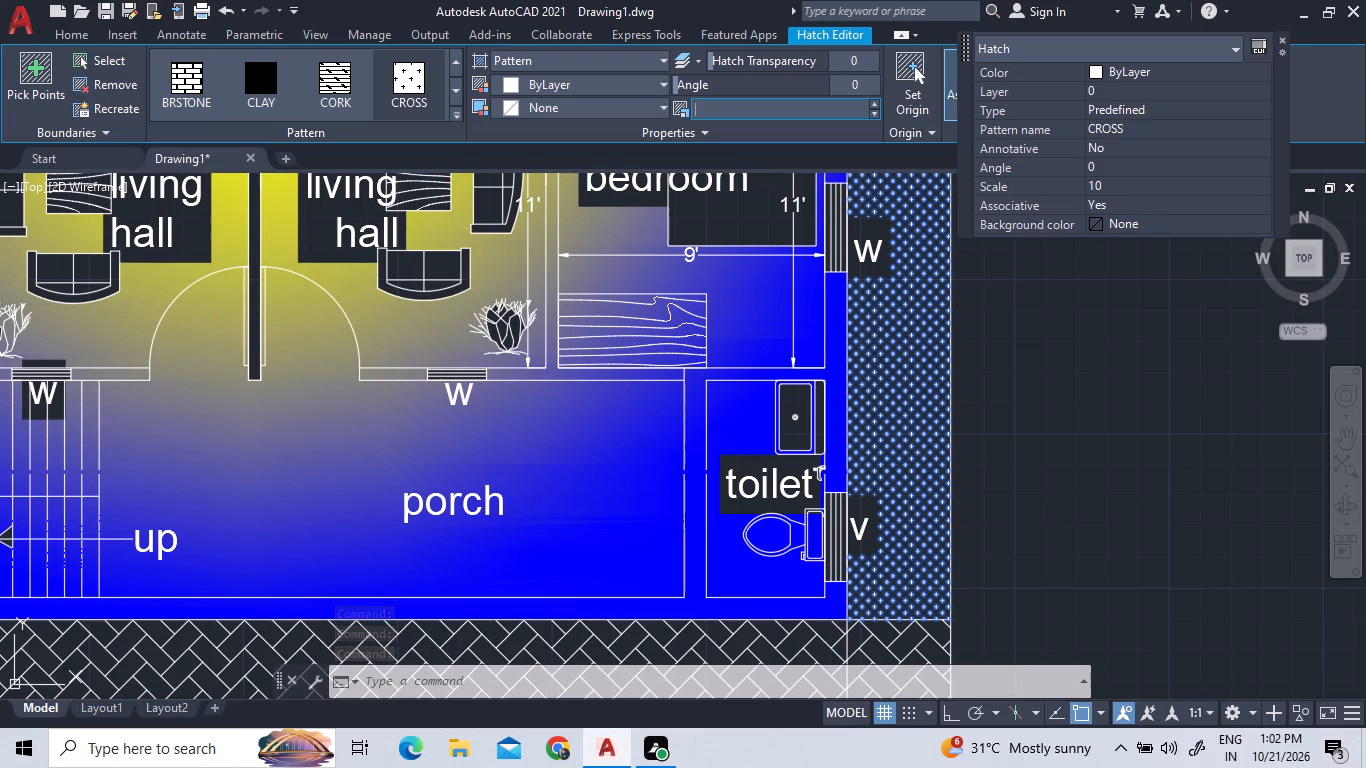
key("Delete")
key("8")
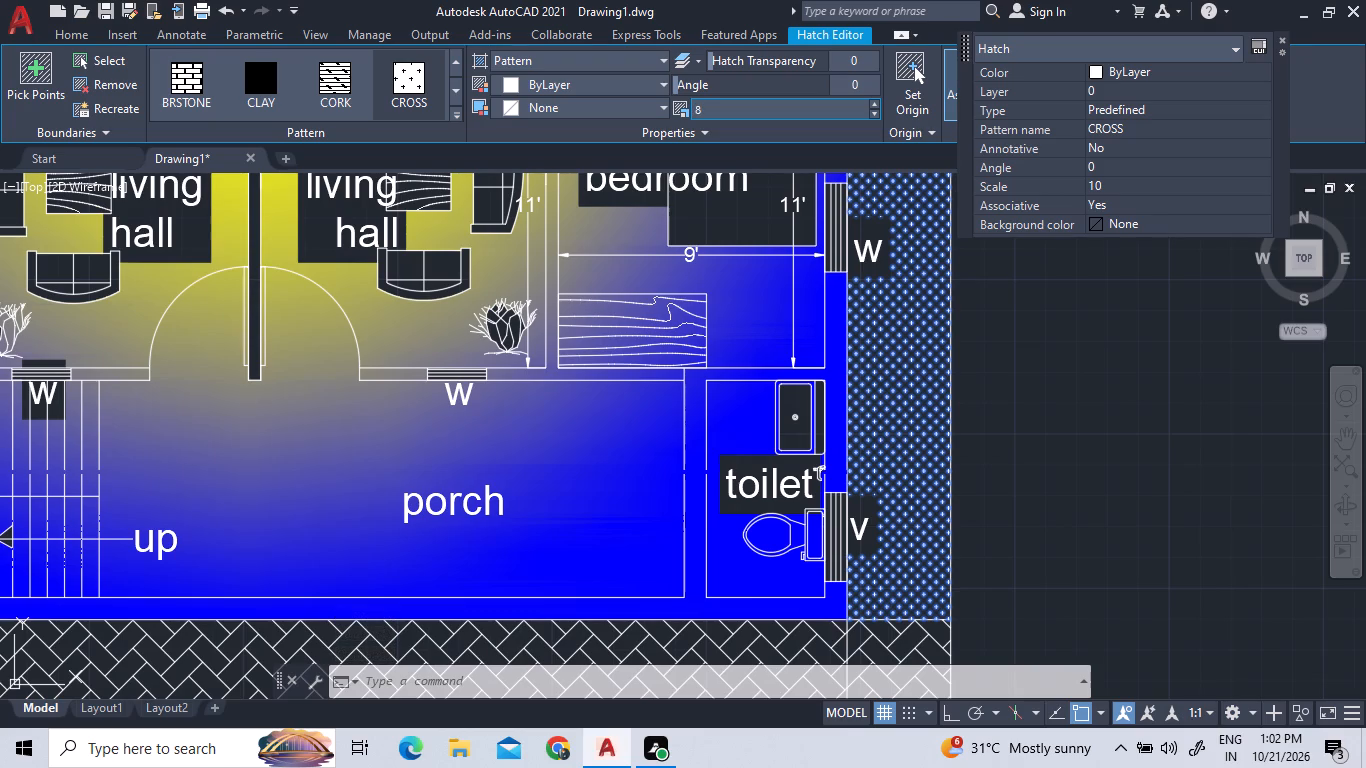
right_click(1024, 365)
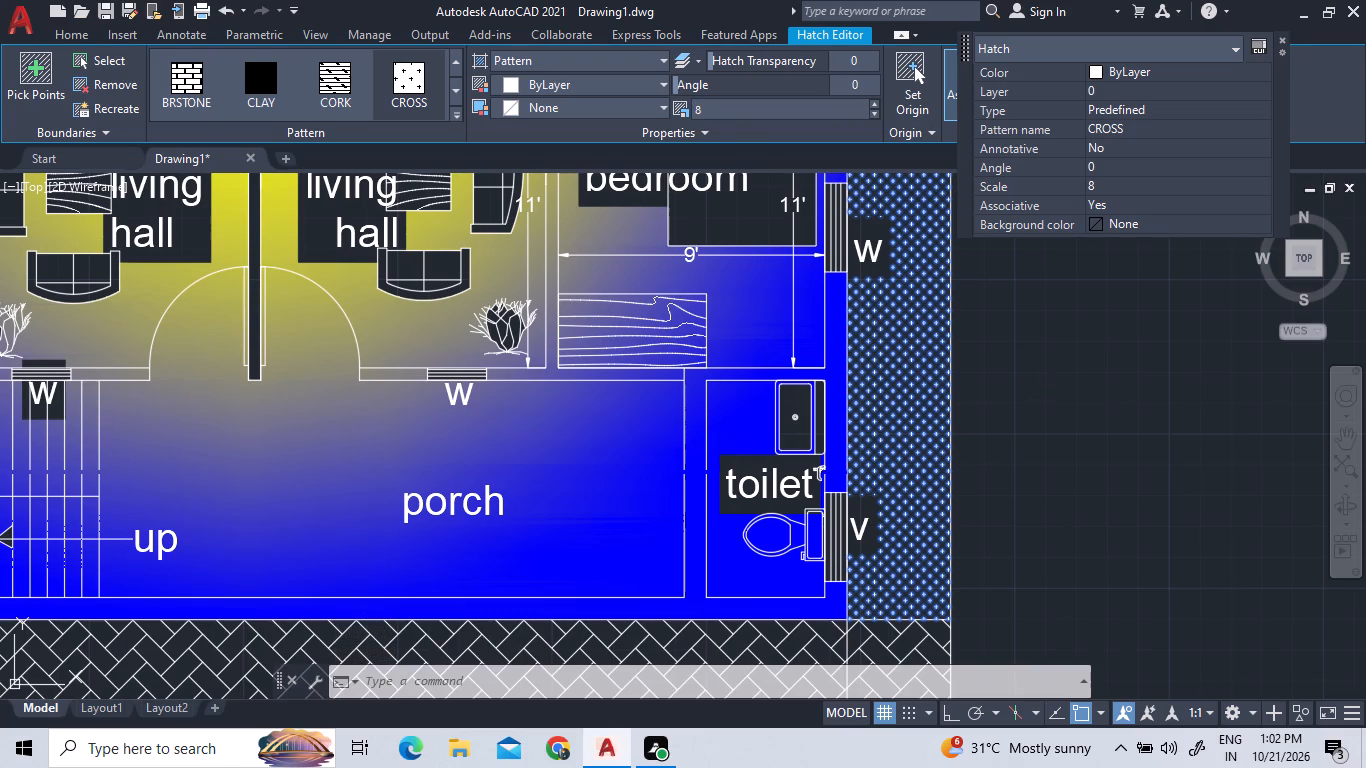
left_click(1008, 354)
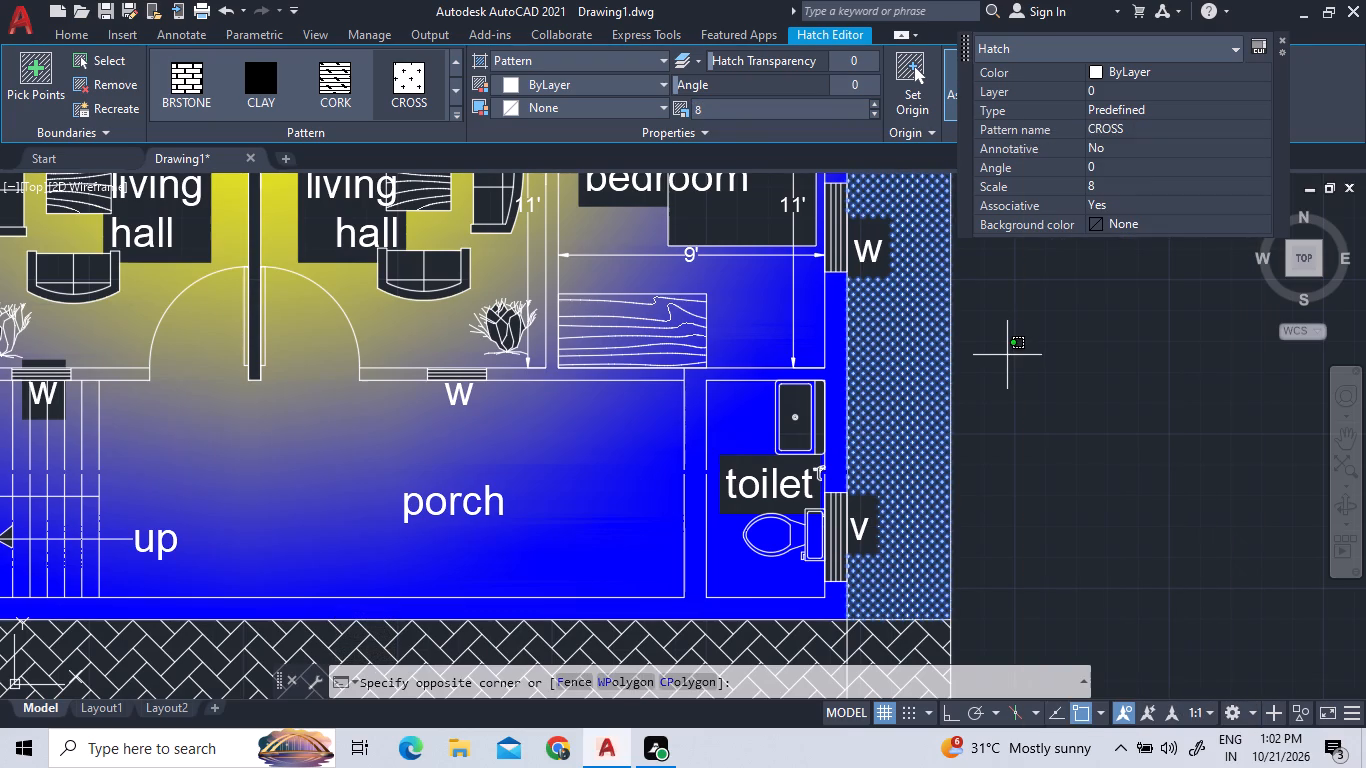
key("Return")
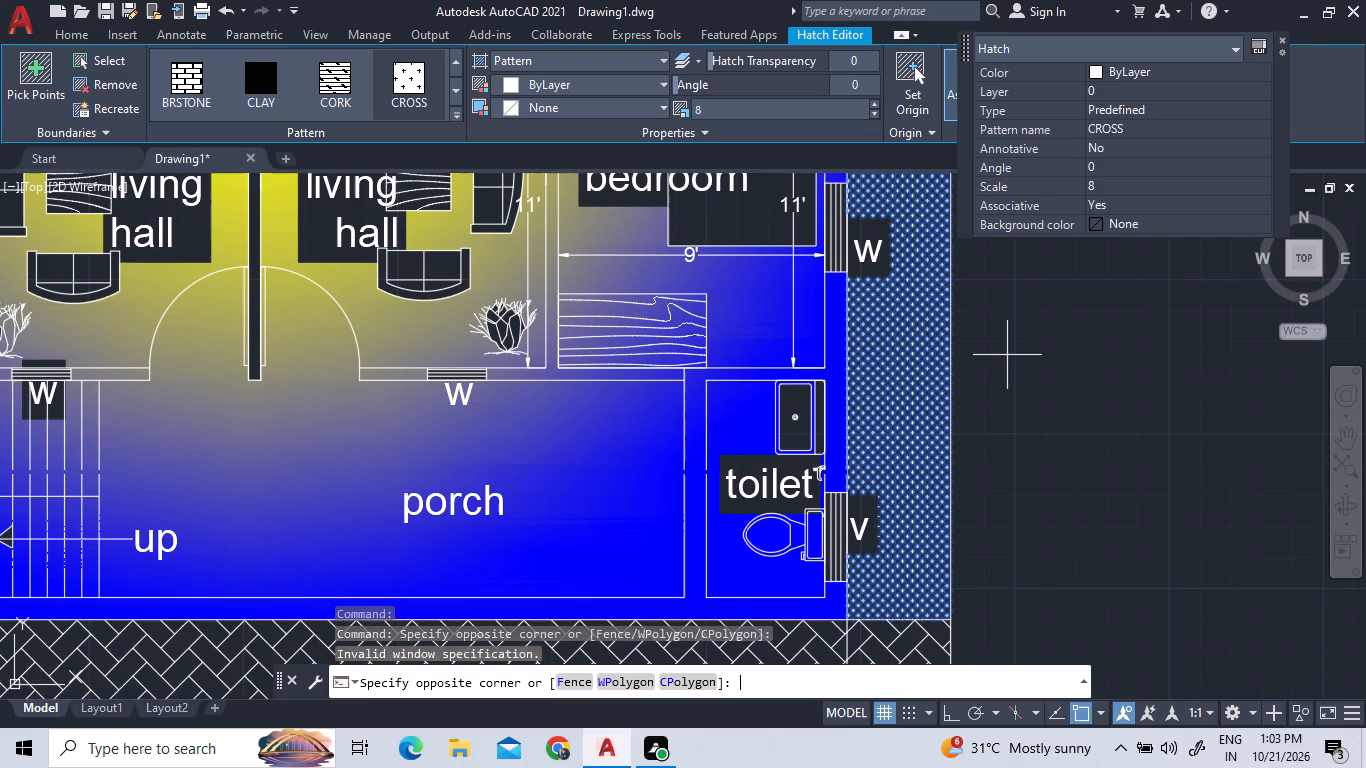
key("Return")
left_click(1056, 355)
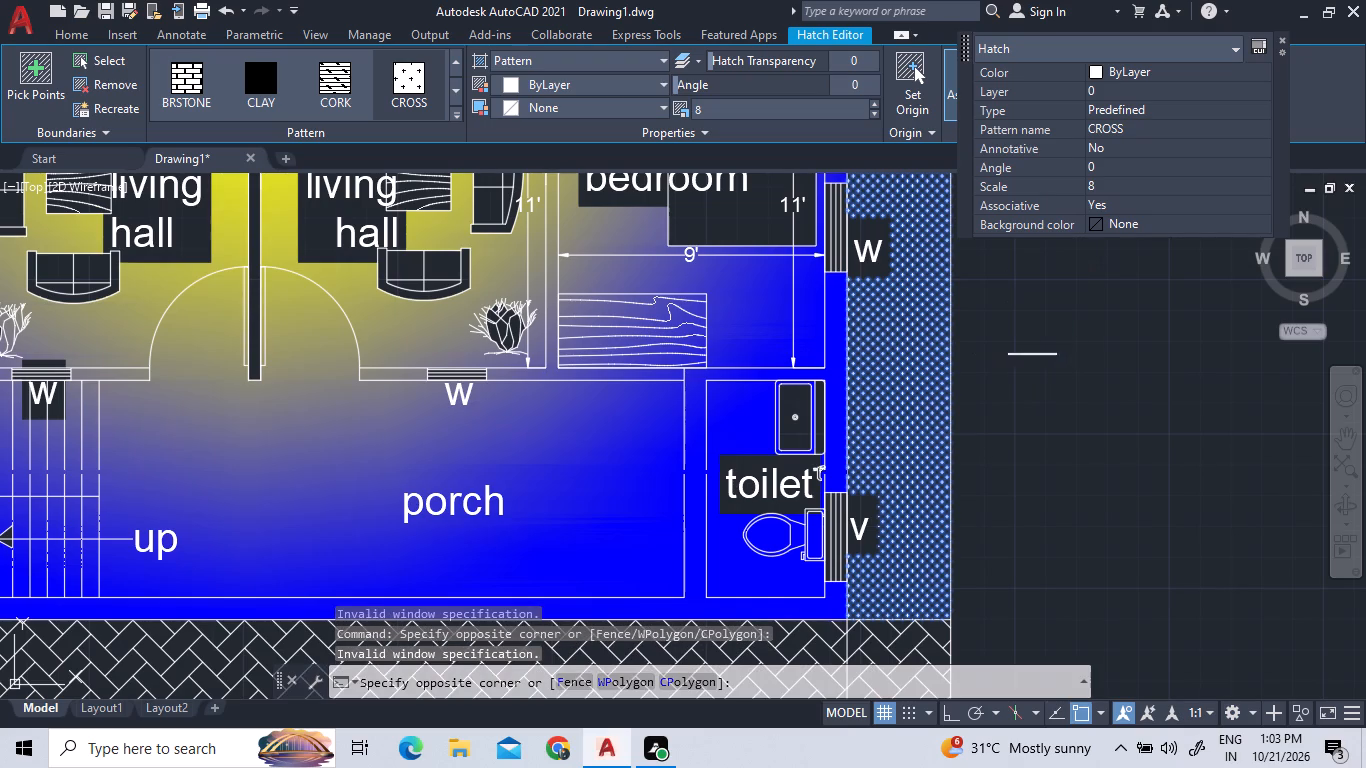
left_click(1285, 40)
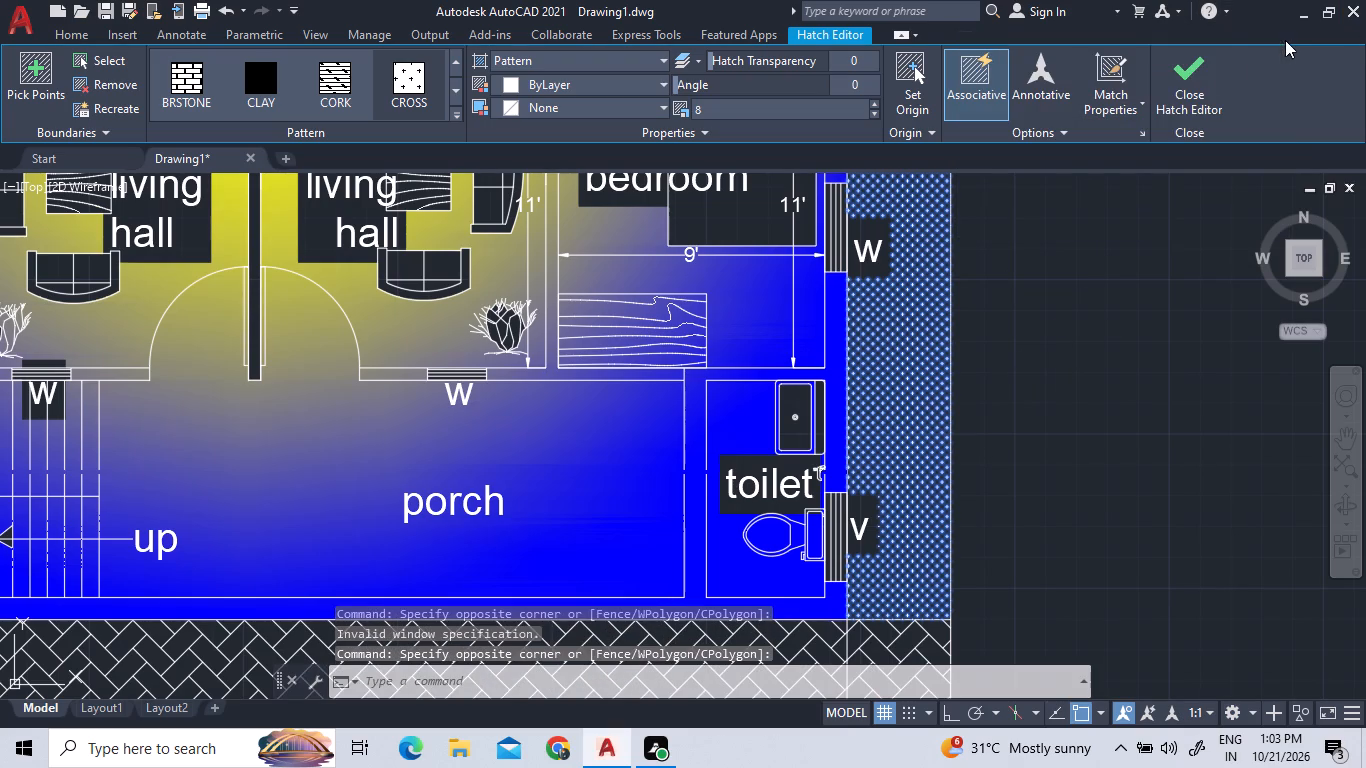
left_click(1214, 75)
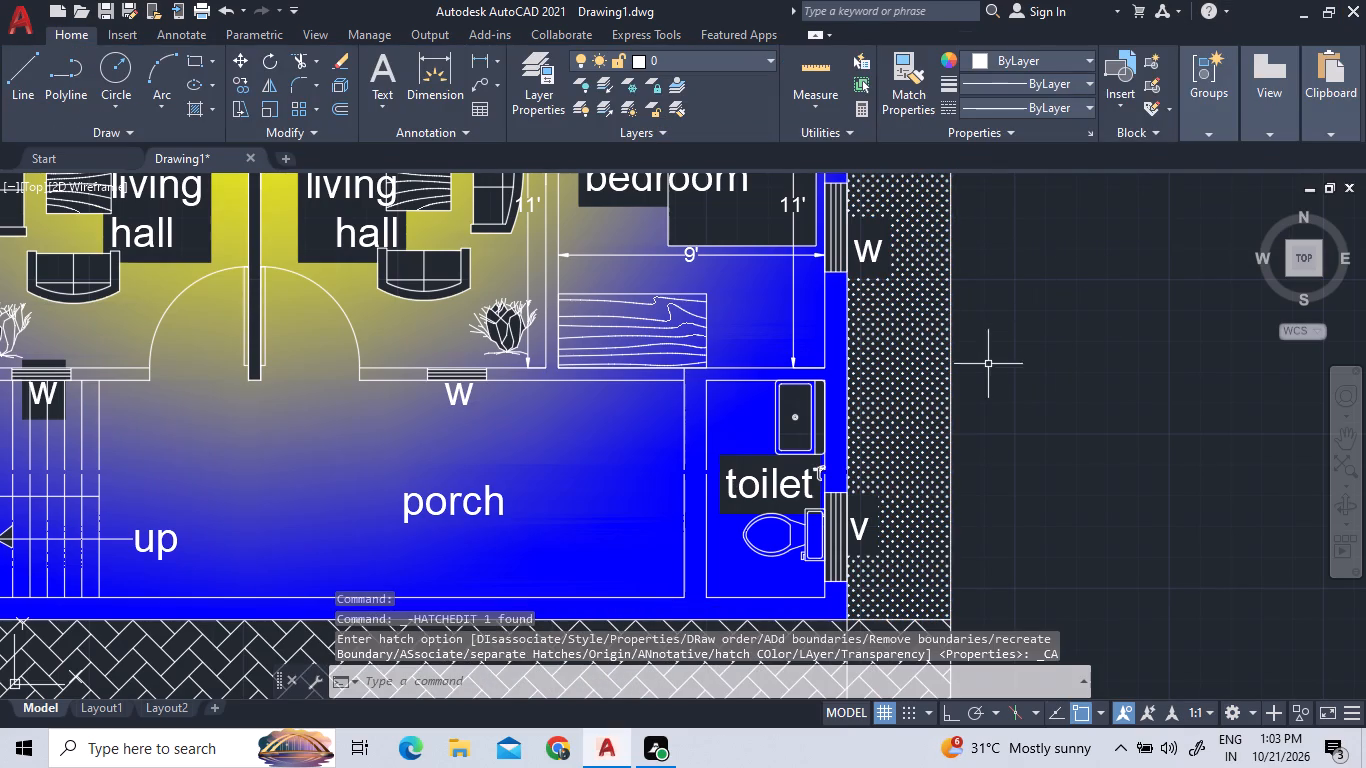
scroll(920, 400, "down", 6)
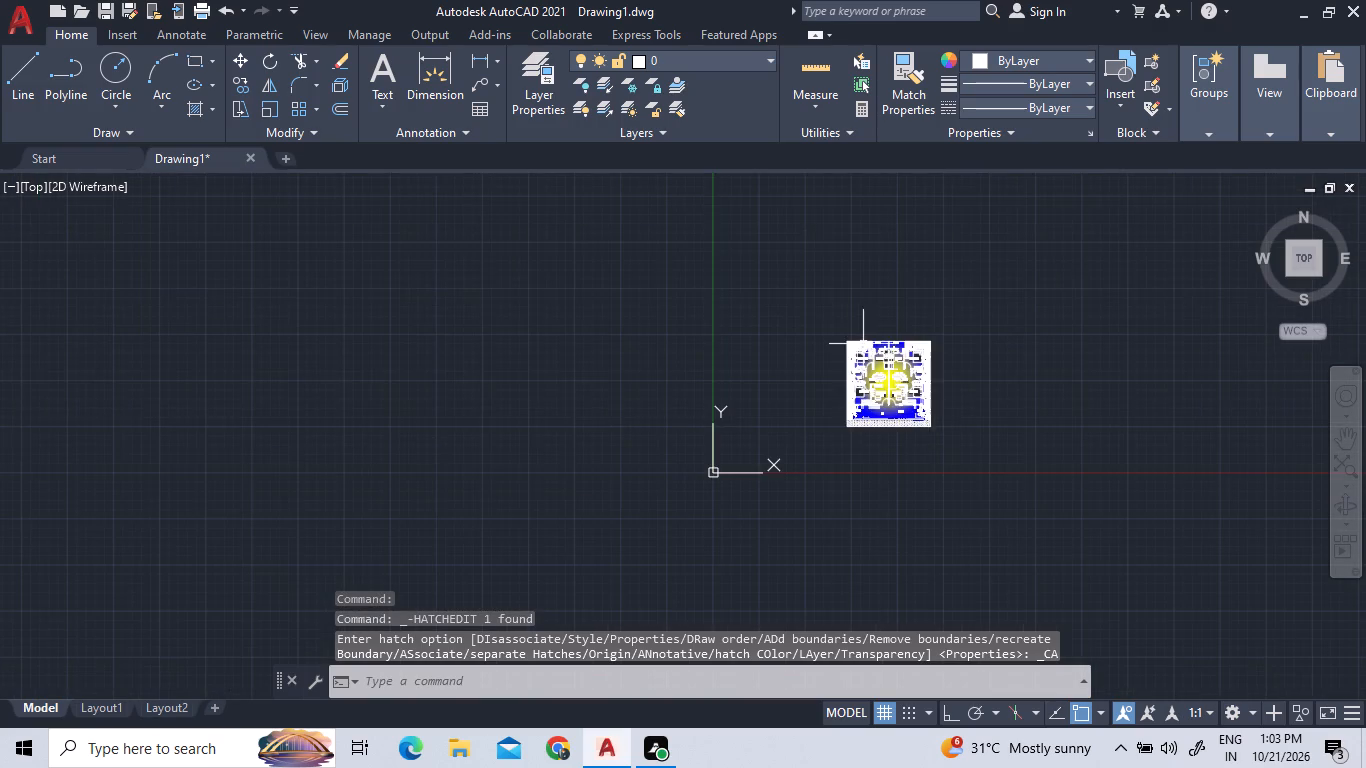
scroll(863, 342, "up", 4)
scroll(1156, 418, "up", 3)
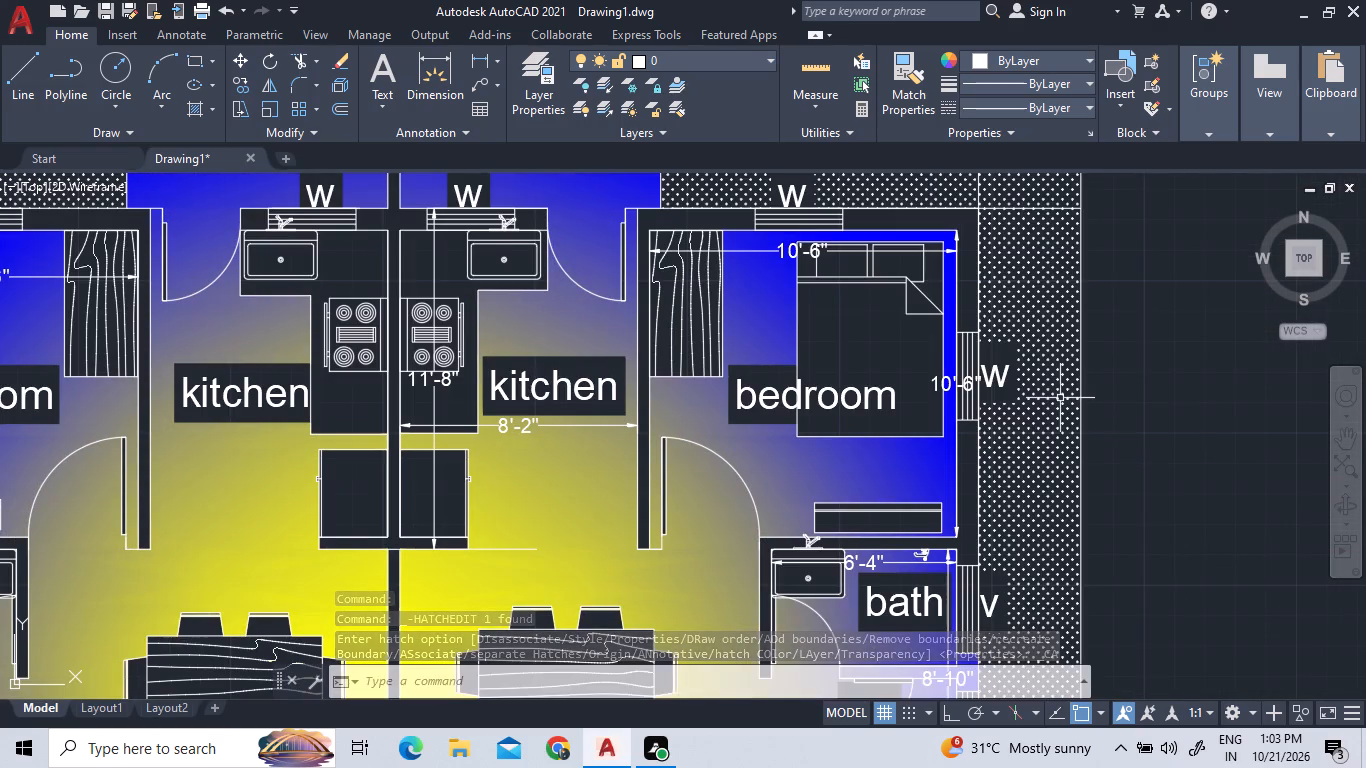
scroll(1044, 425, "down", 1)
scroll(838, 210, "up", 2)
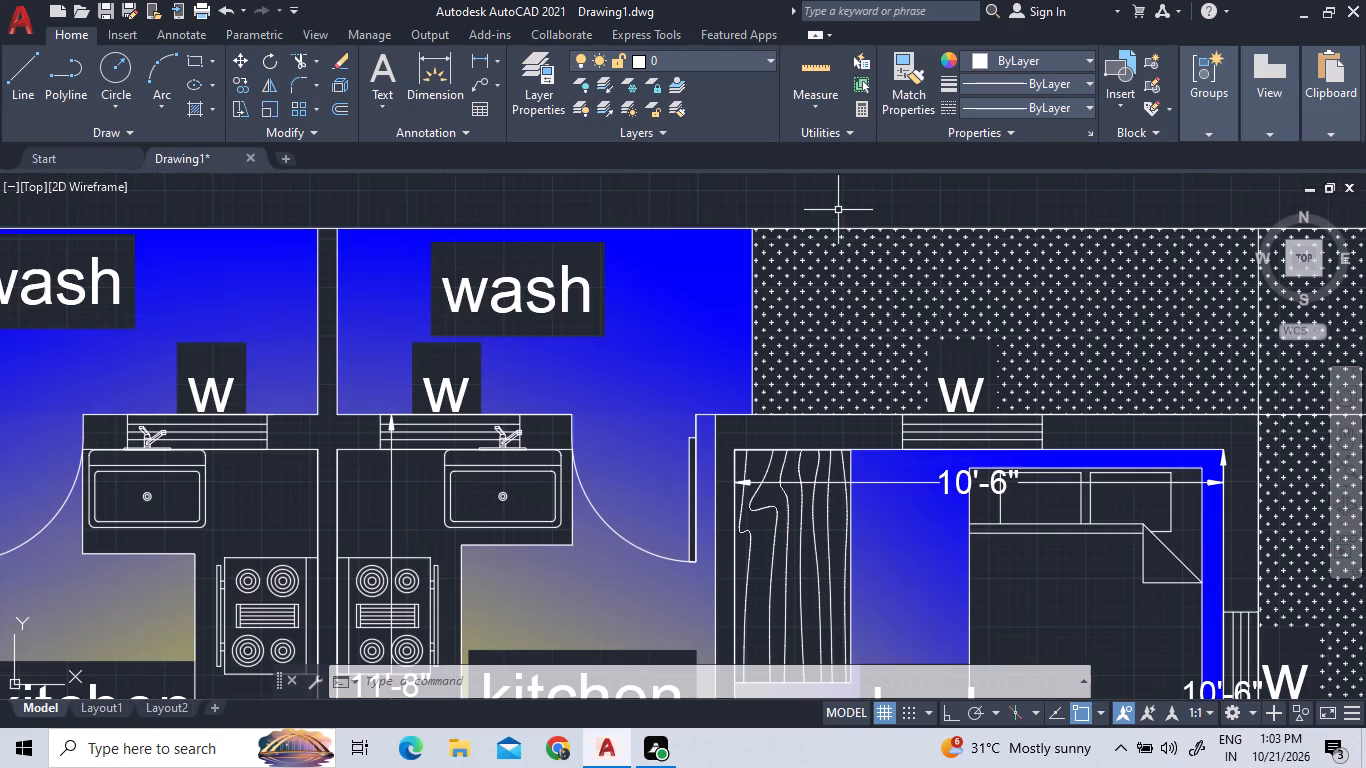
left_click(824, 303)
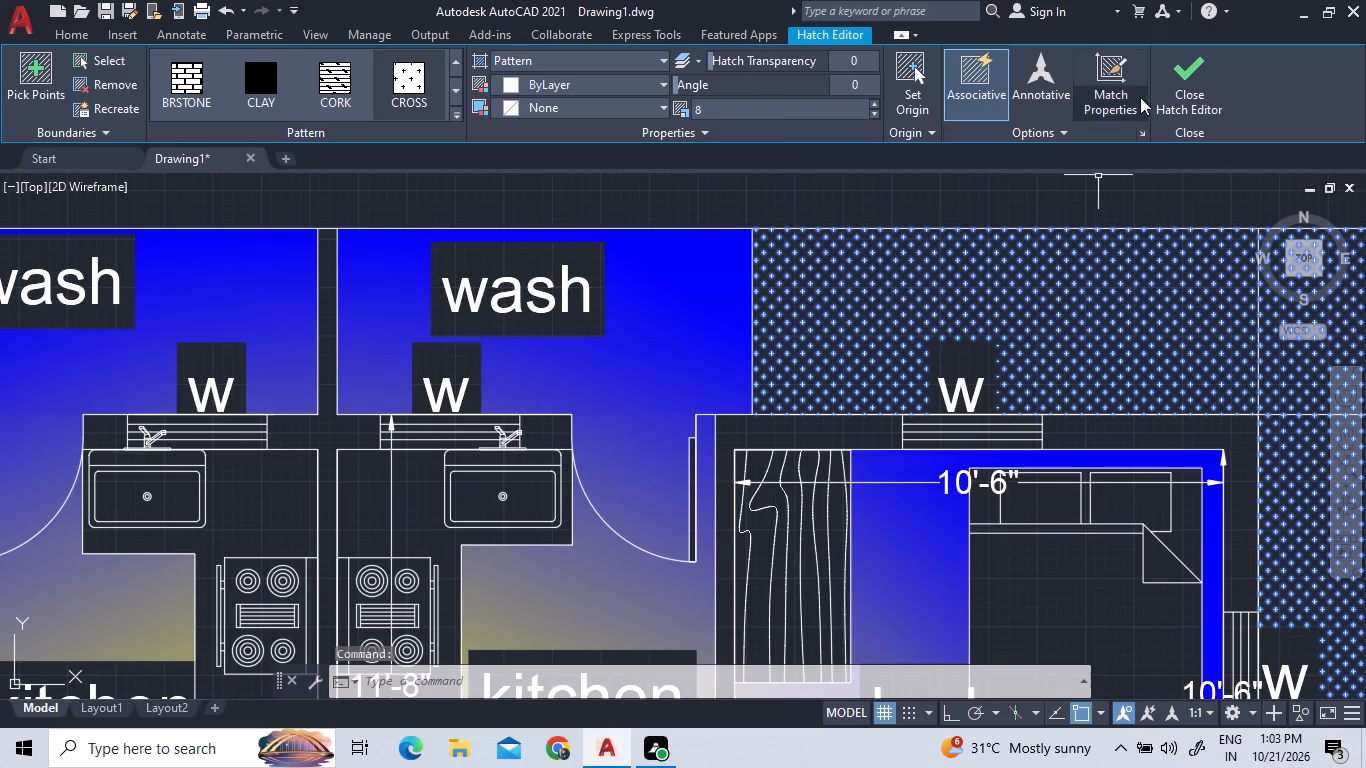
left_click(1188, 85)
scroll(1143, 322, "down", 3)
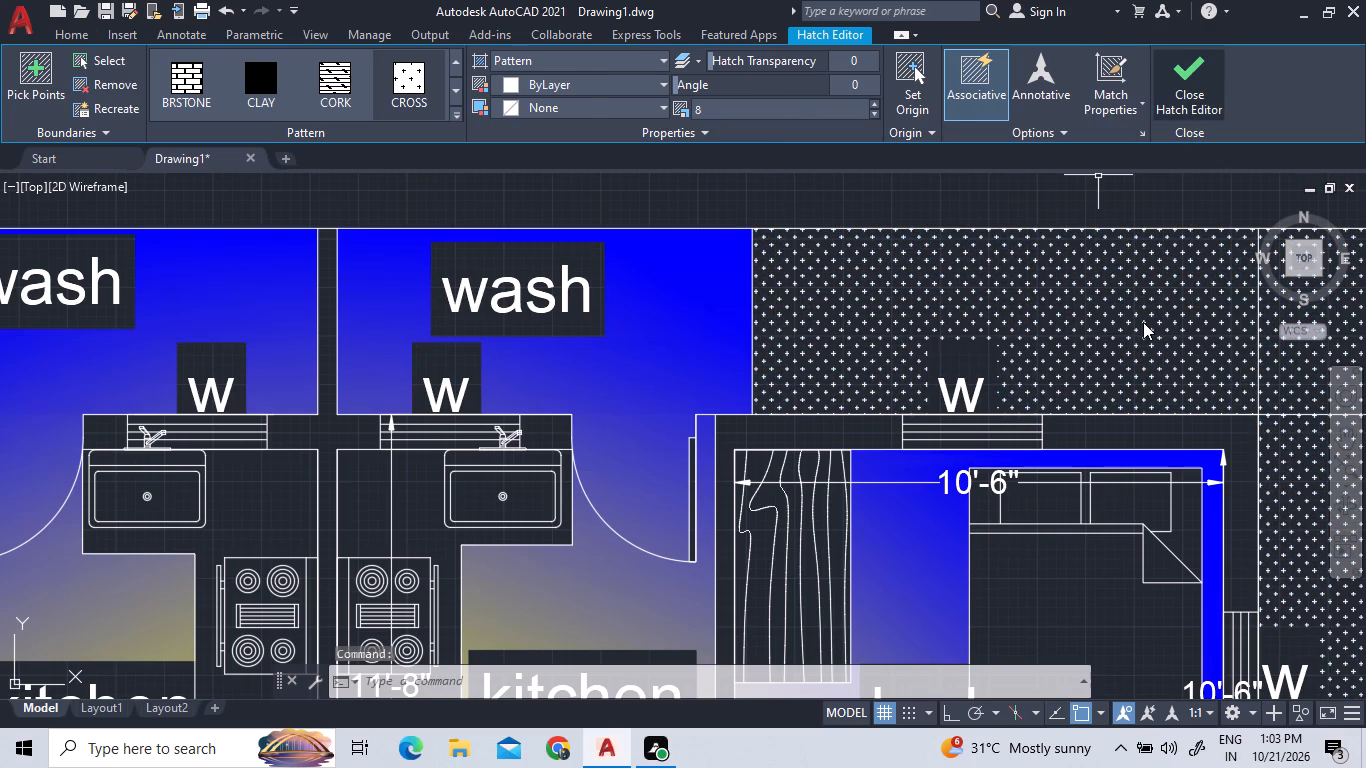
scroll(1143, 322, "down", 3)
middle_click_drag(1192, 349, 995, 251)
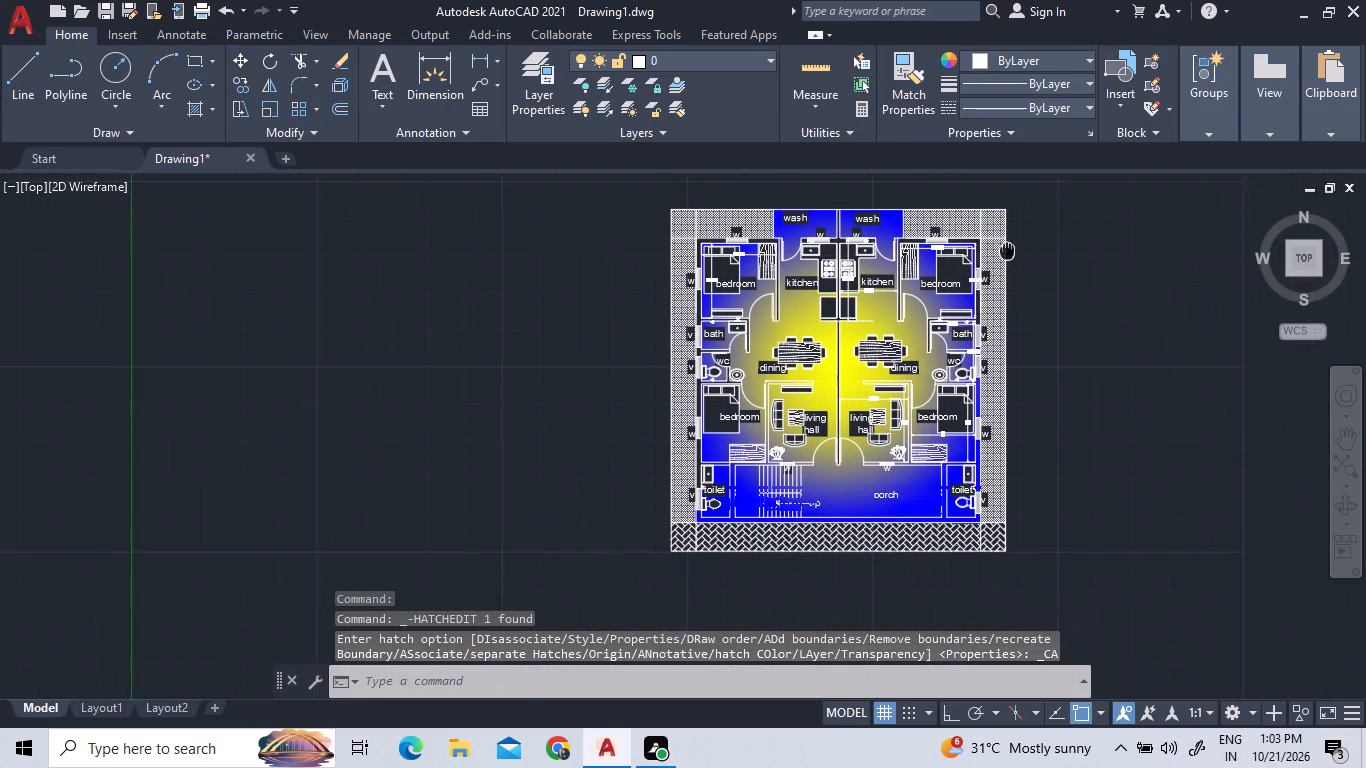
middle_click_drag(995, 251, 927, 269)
Add a multiline text label "D" with 1' height at the left unit's kitchen-to-wash door opening.
scroll(749, 250, "up", 3)
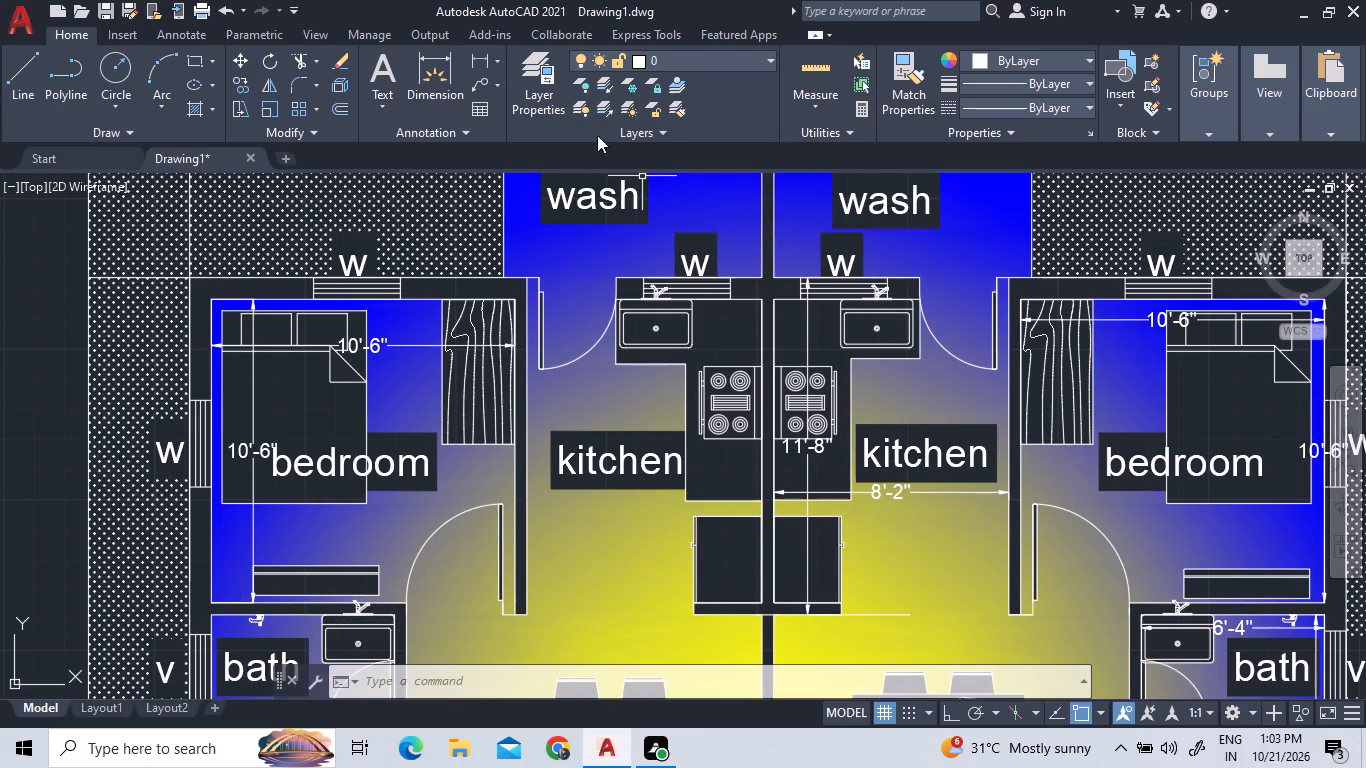
left_click(374, 70)
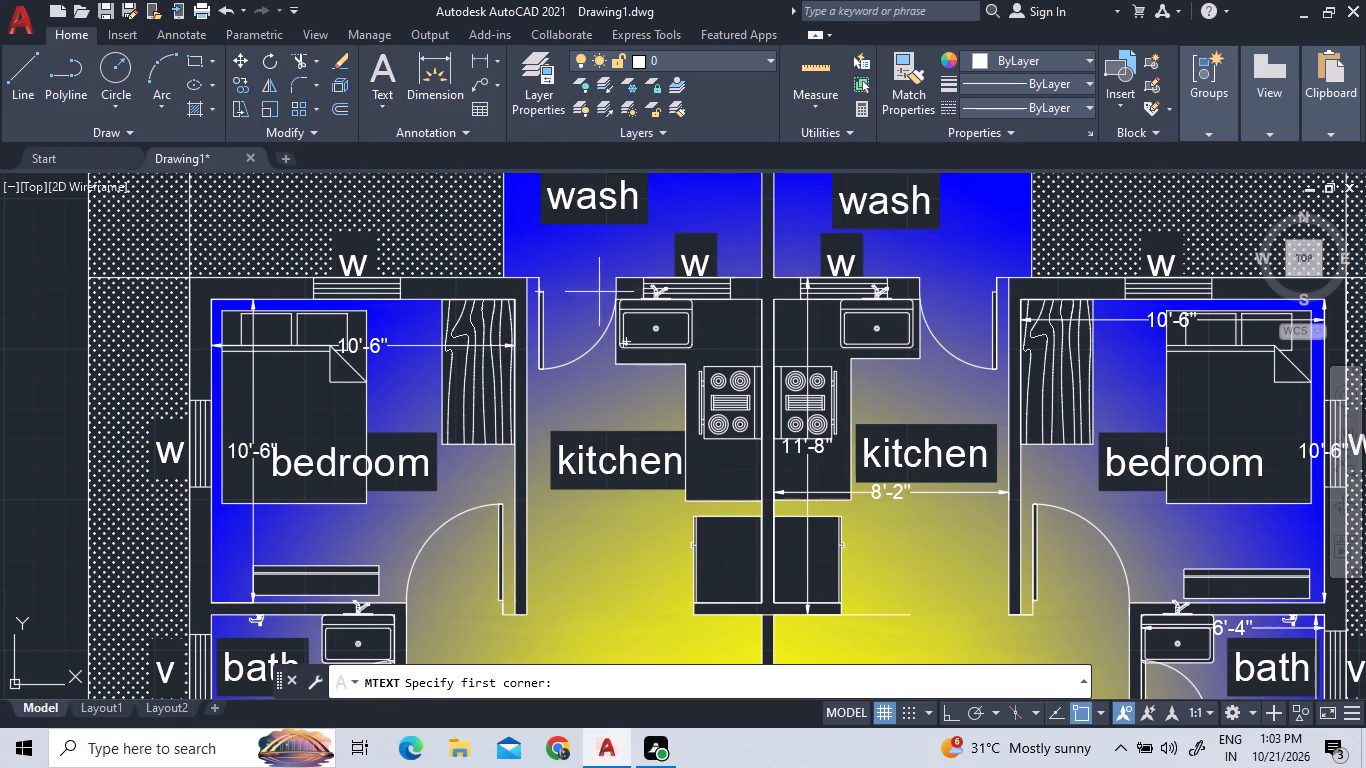
left_click(562, 267)
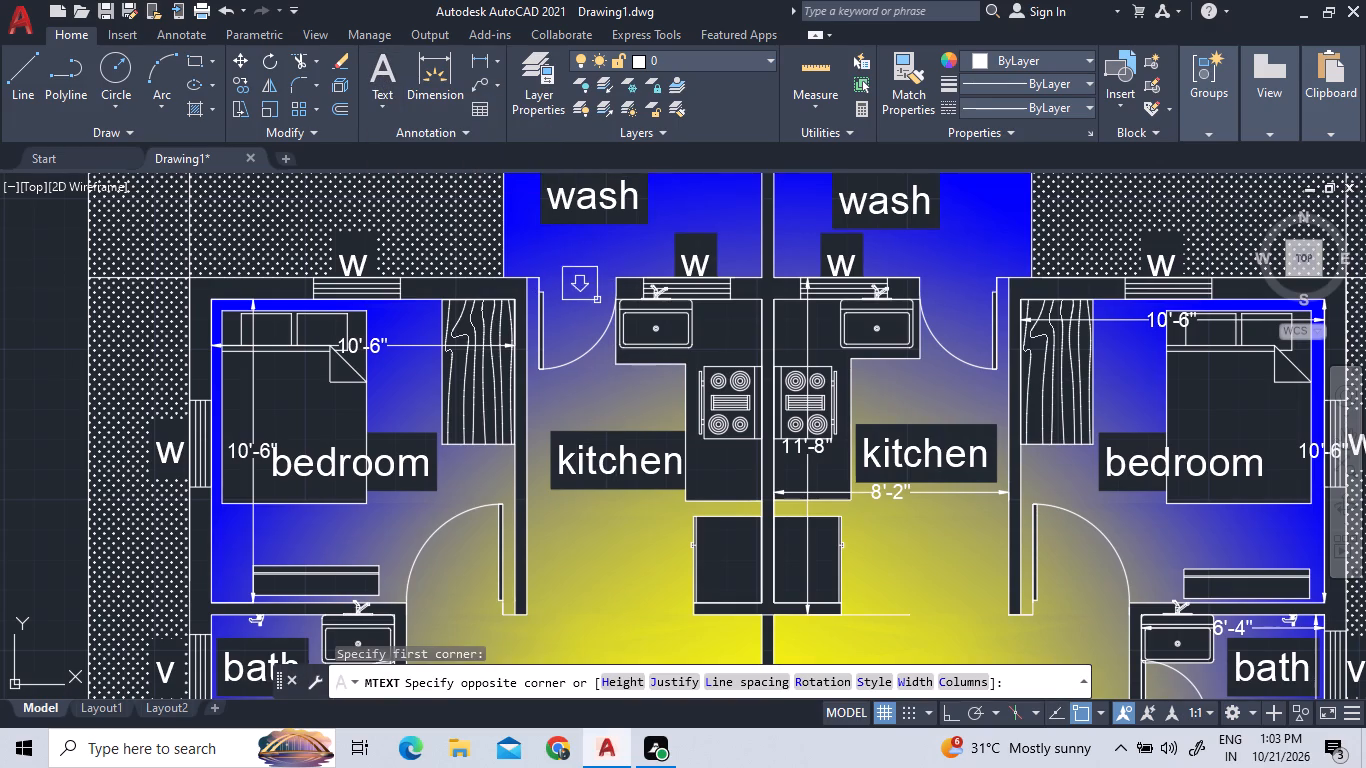
left_click(598, 302)
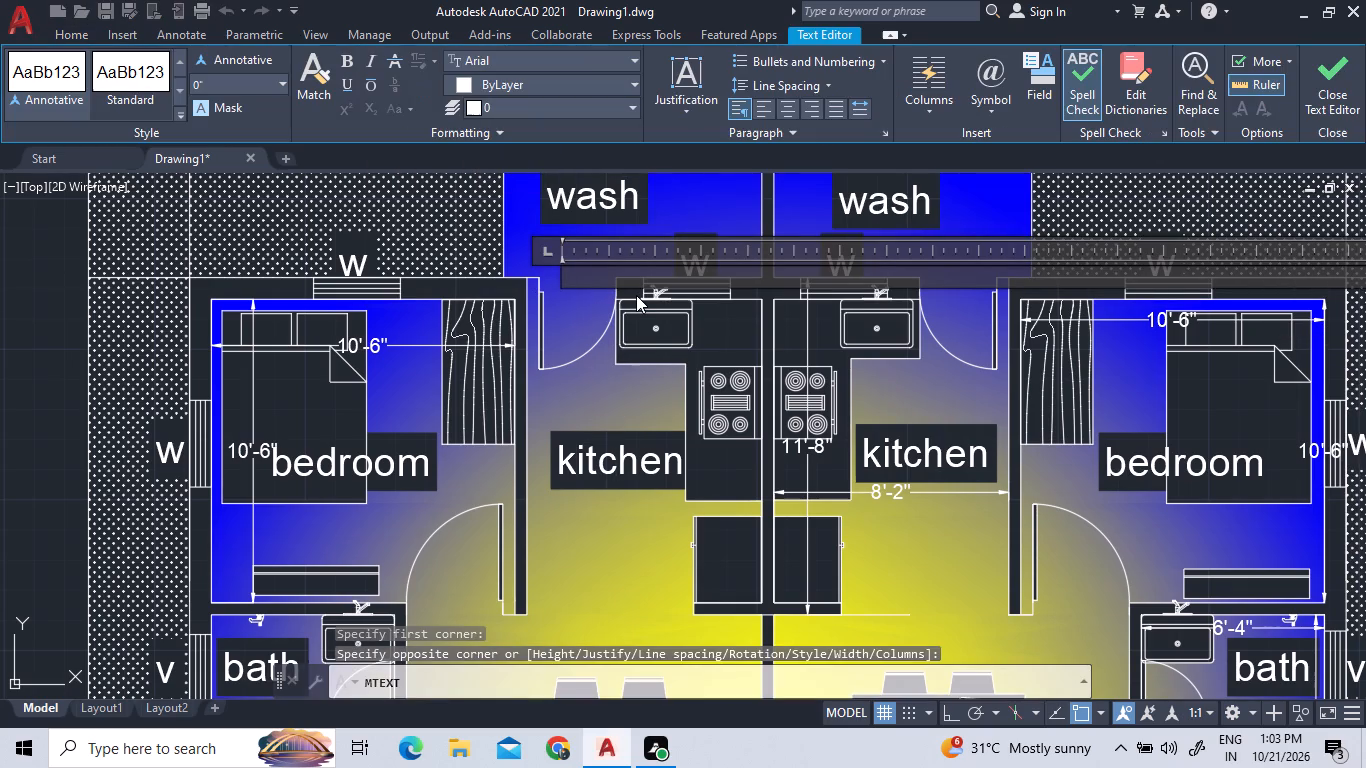
key("d")
key("BackSpace")
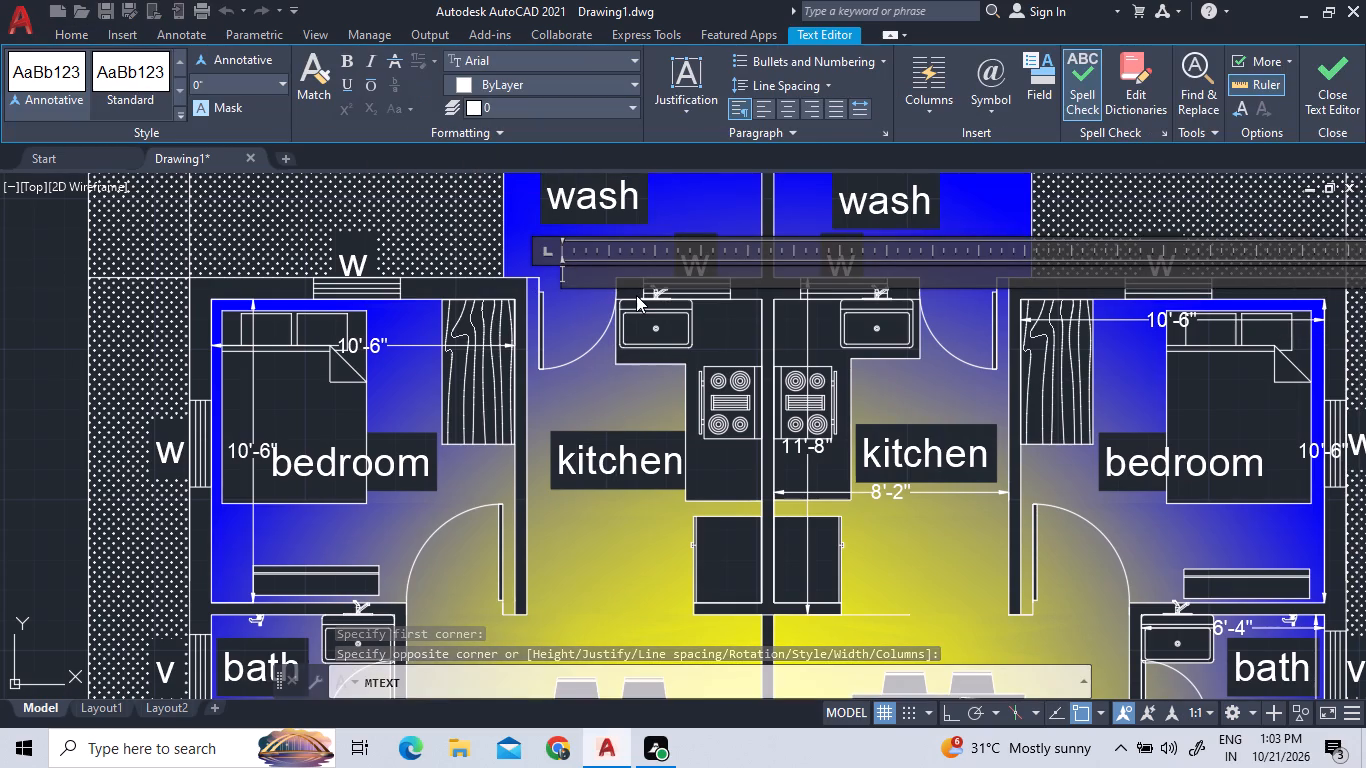
key("d")
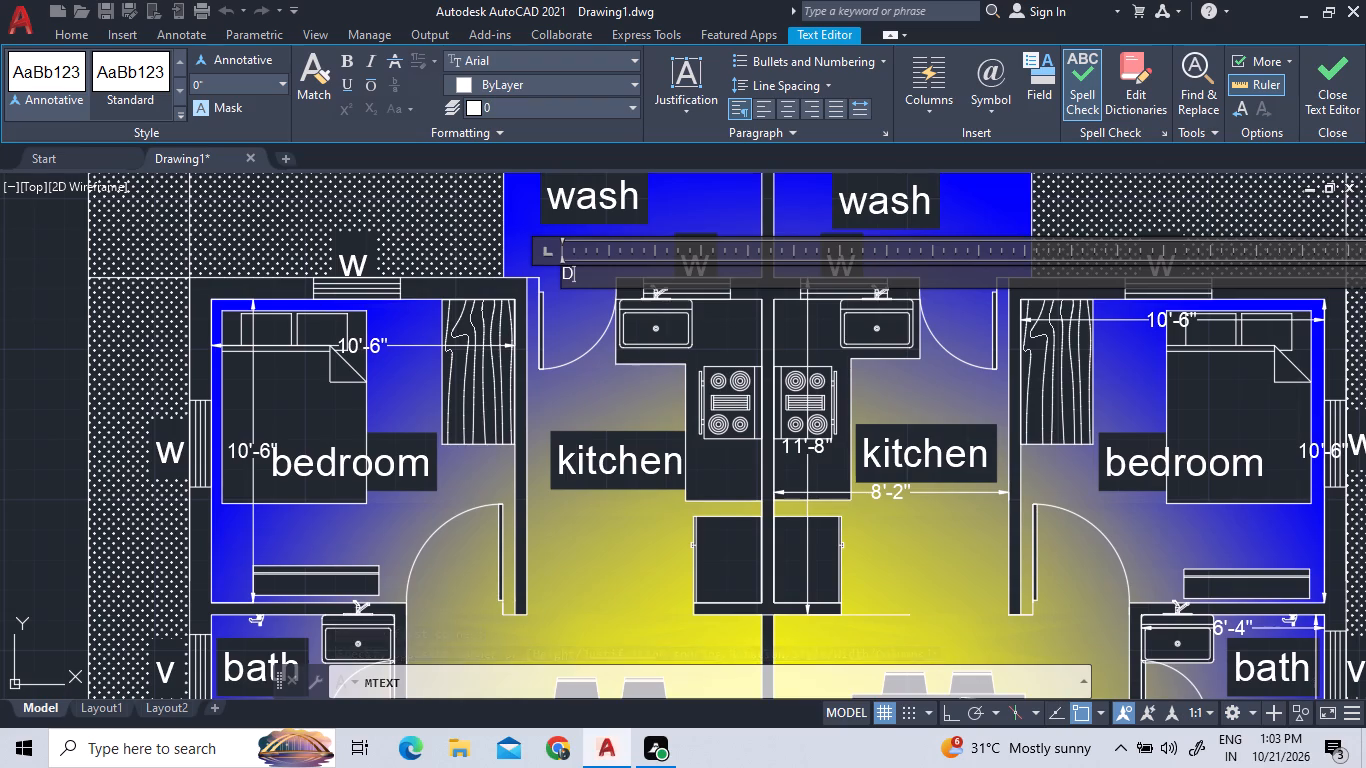
double_click(581, 278)
left_click(285, 87)
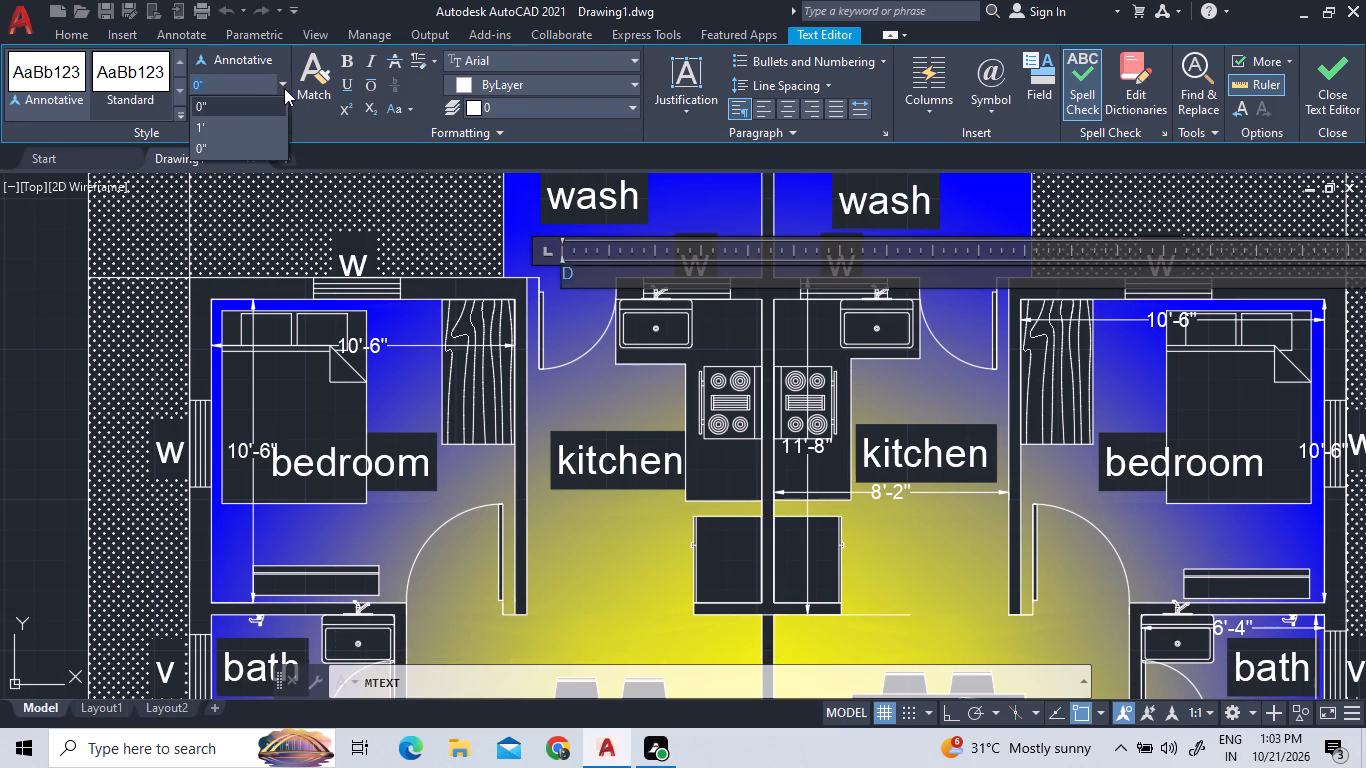
left_click(257, 124)
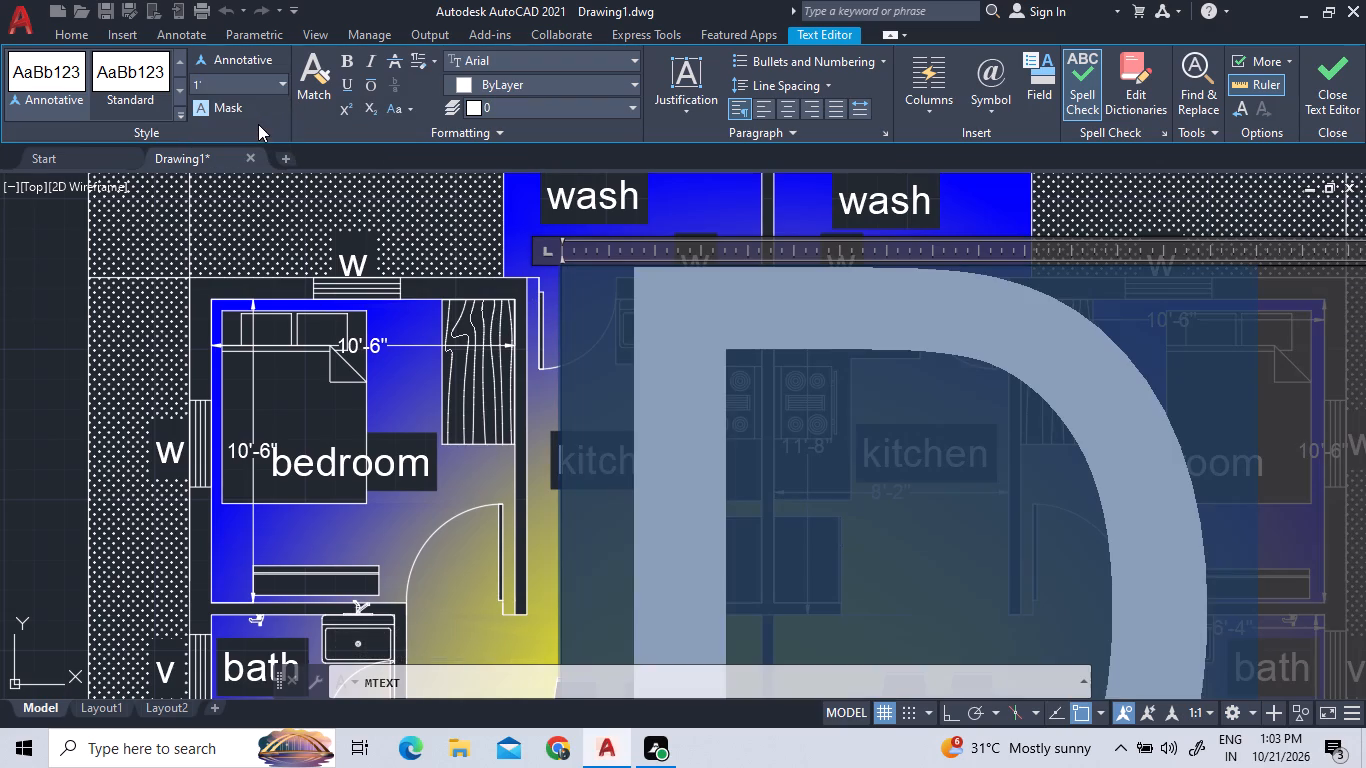
scroll(943, 342, "down", 2)
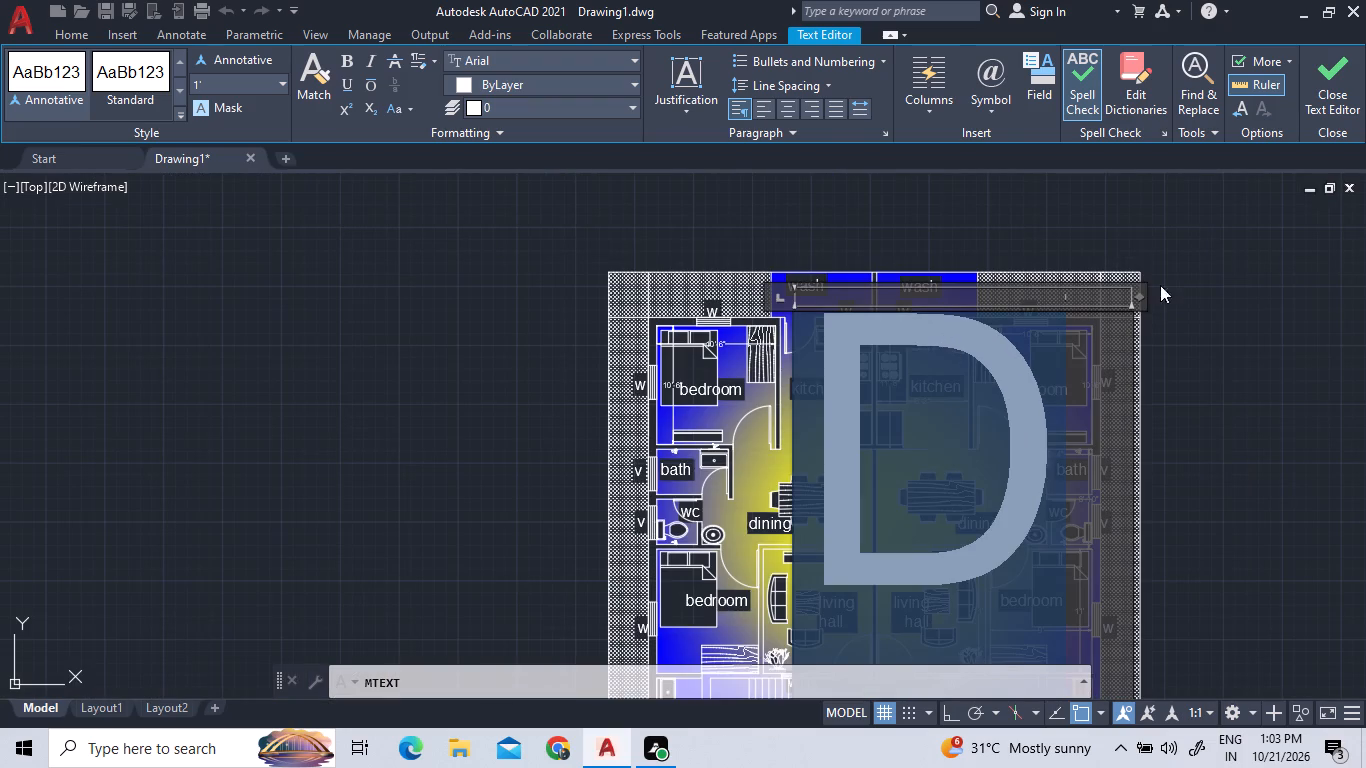
left_click(1185, 274)
scroll(859, 319, "up", 3)
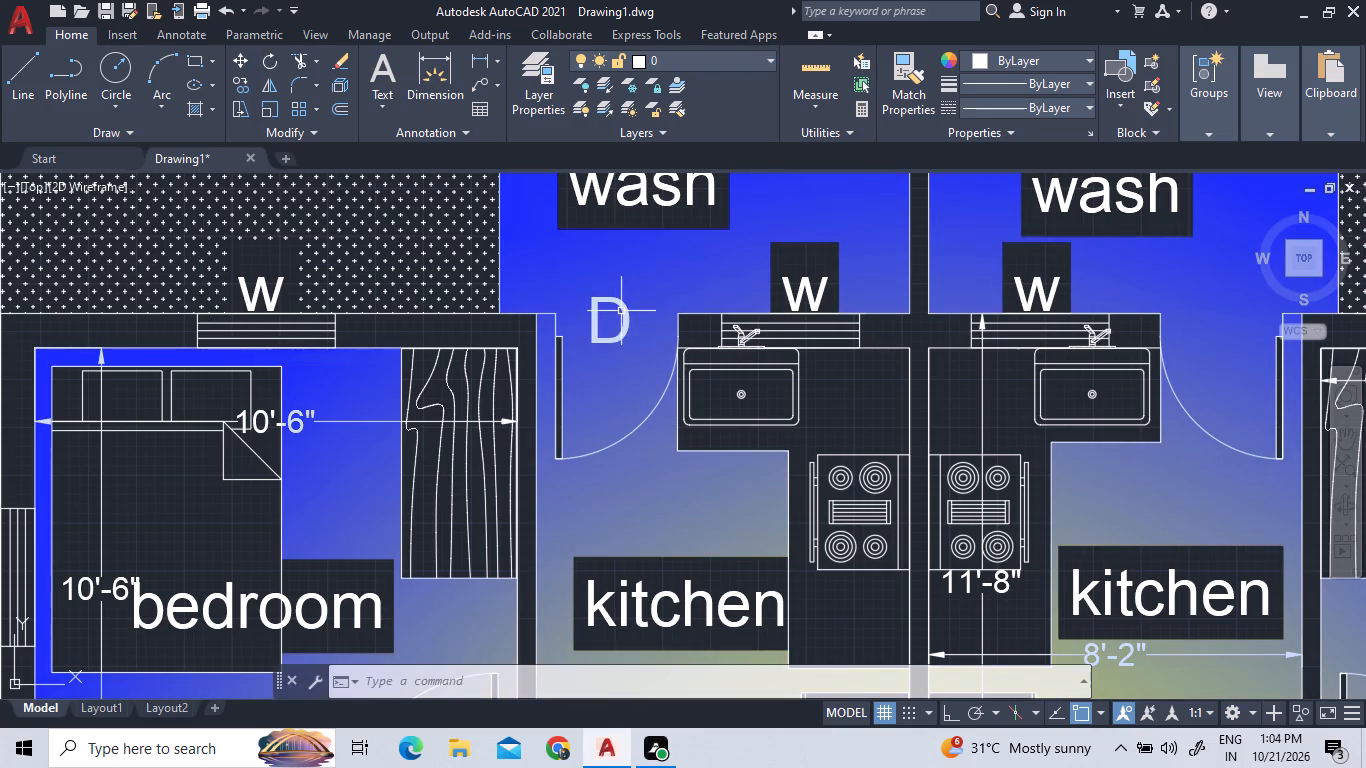
Copy the "D" label to the right unit's kitchen-to-wash door and to the upper bedroom doors of both units.
left_click(621, 310)
right_click(618, 302)
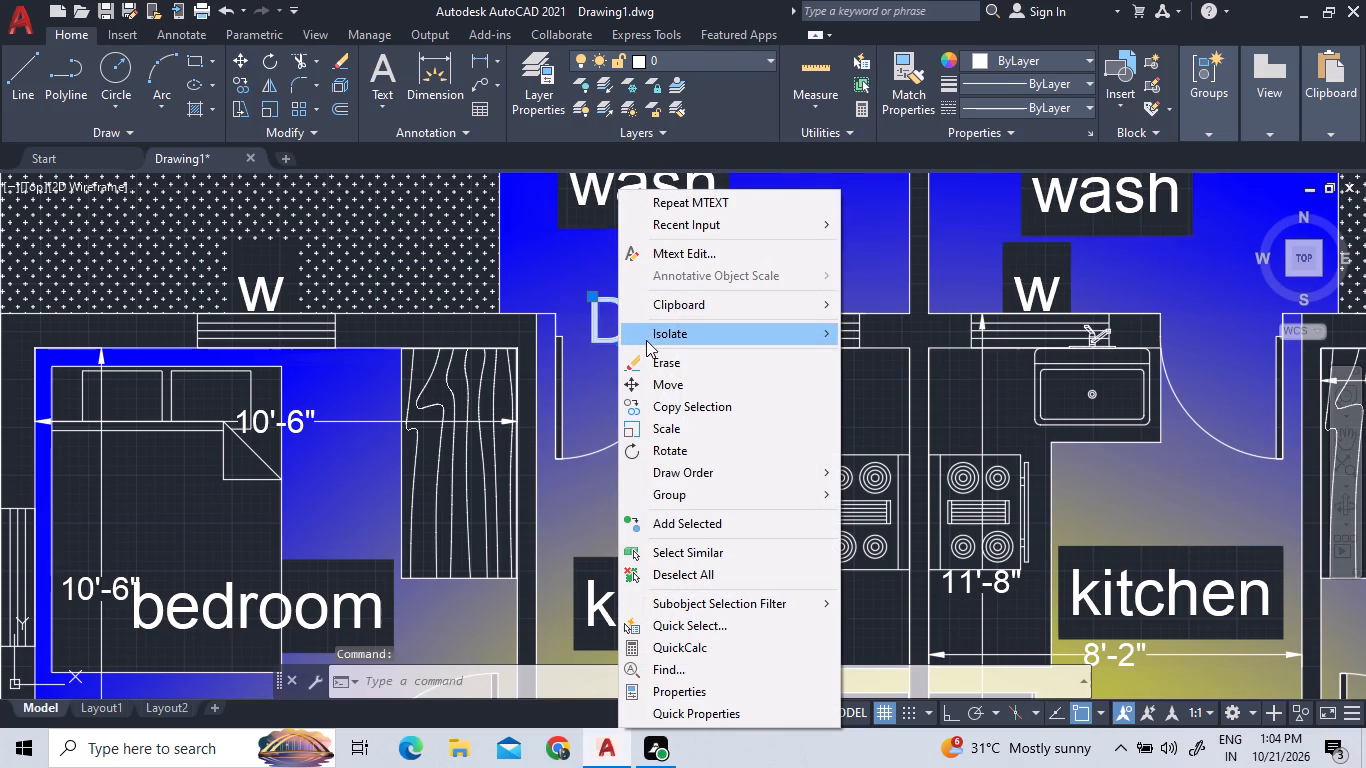
left_click(651, 399)
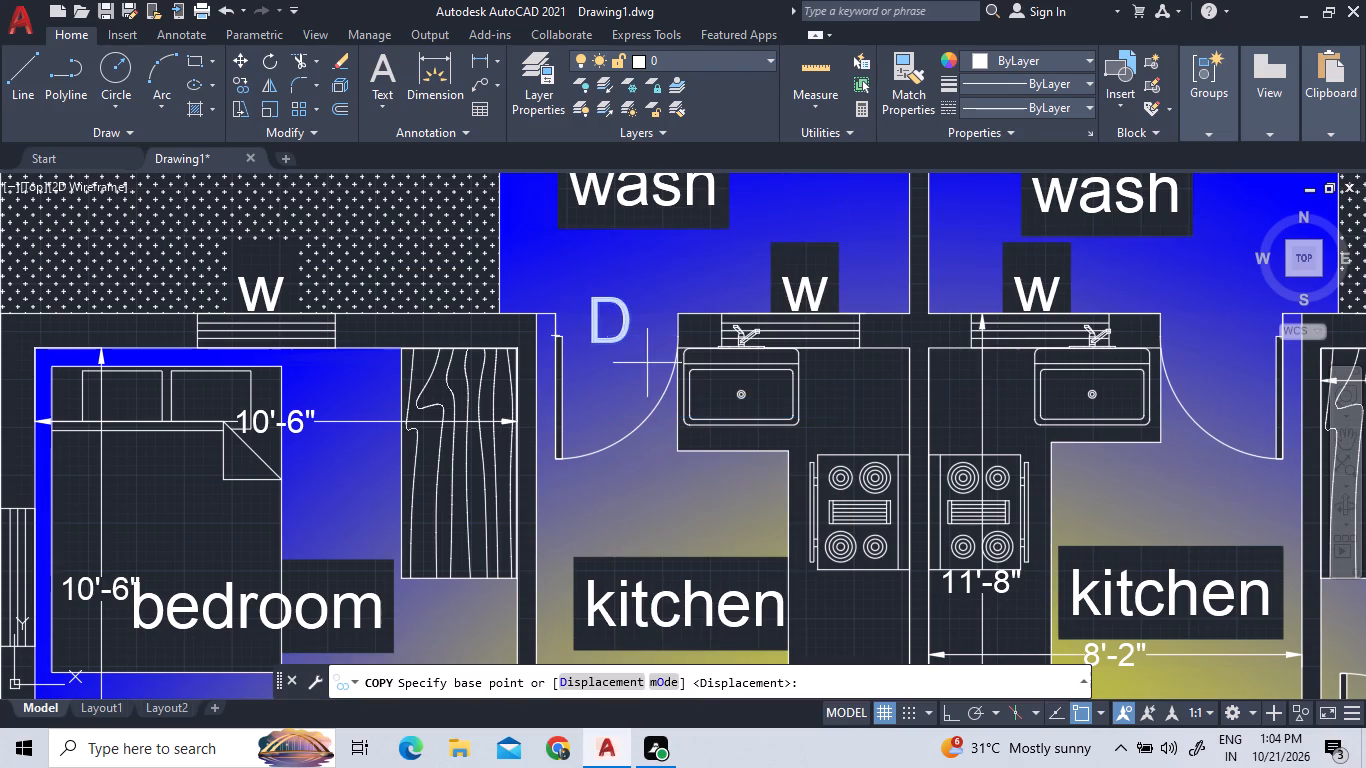
left_click(621, 303)
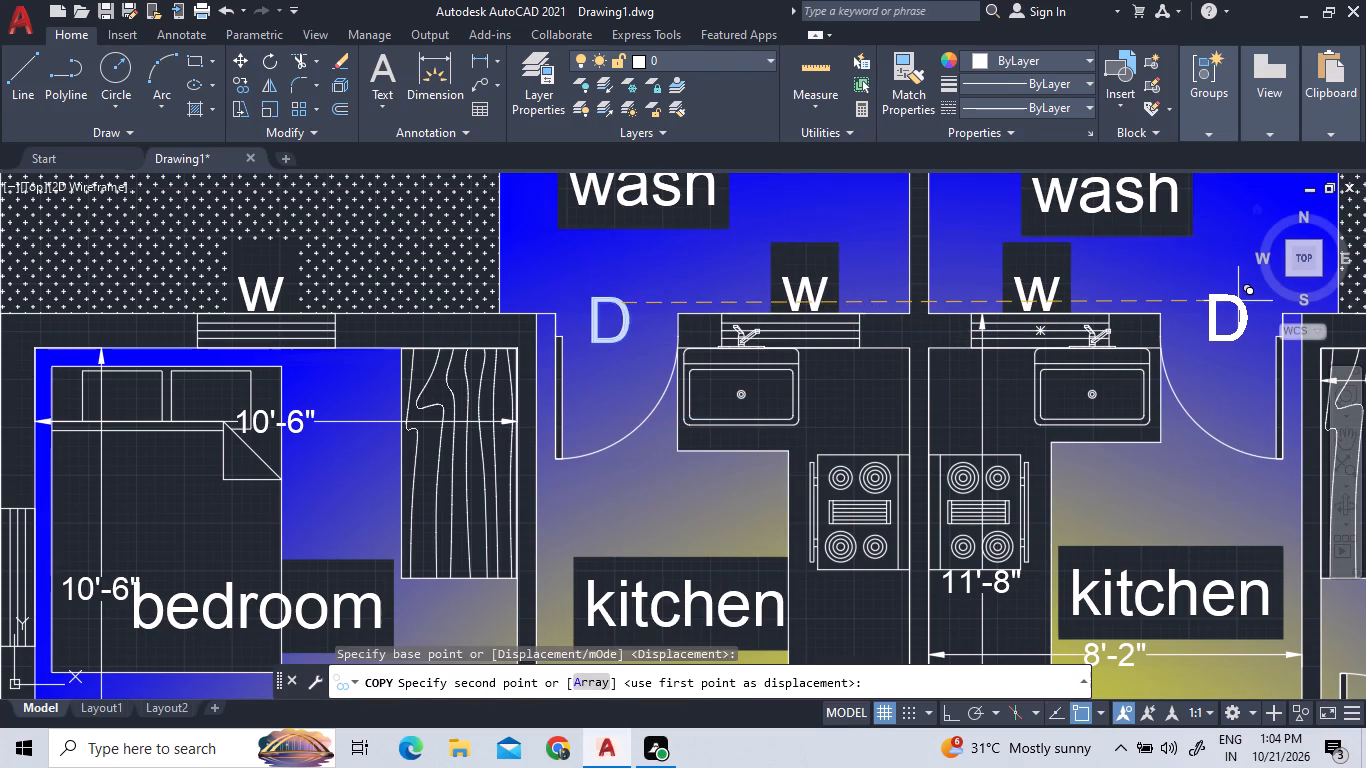
left_click(1238, 301)
scroll(1017, 318, "down", 2)
scroll(802, 513, "up", 3)
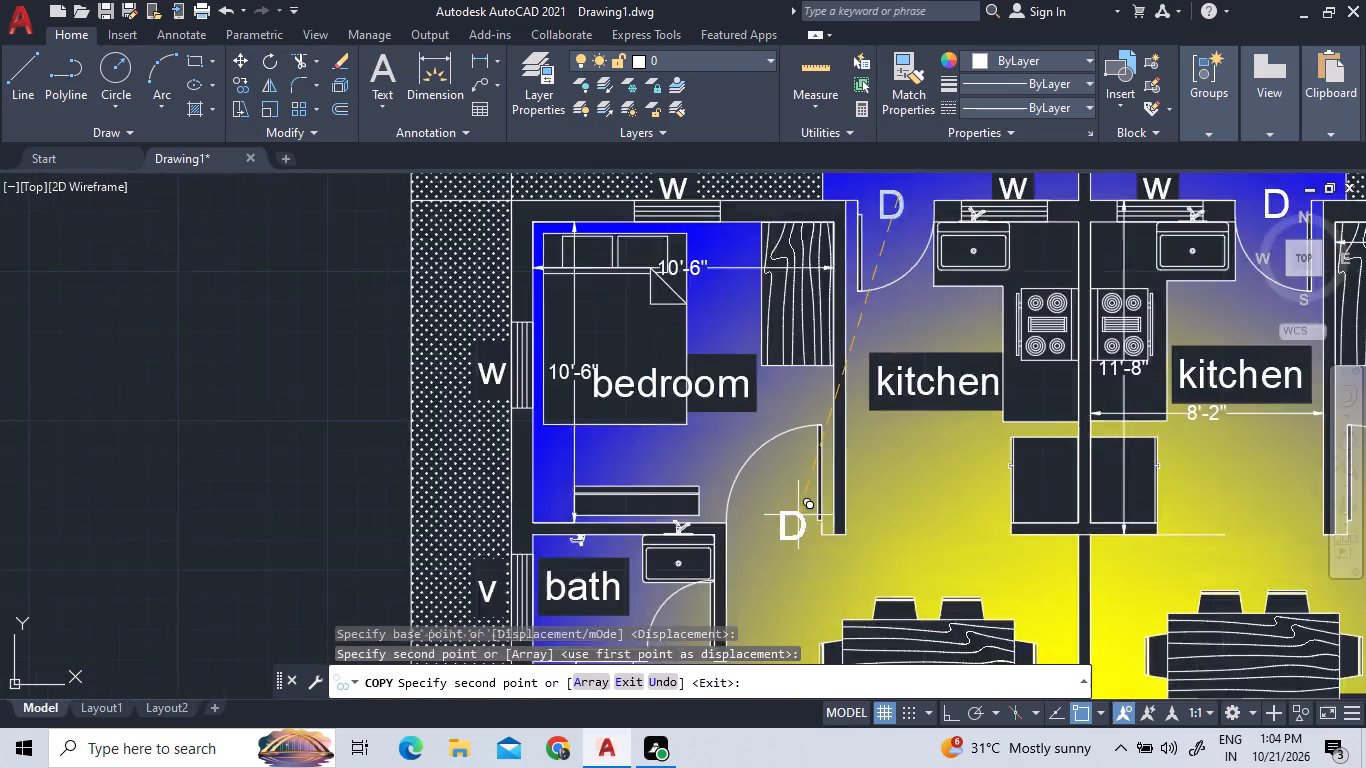
left_click(785, 514)
scroll(570, 247, "down", 3)
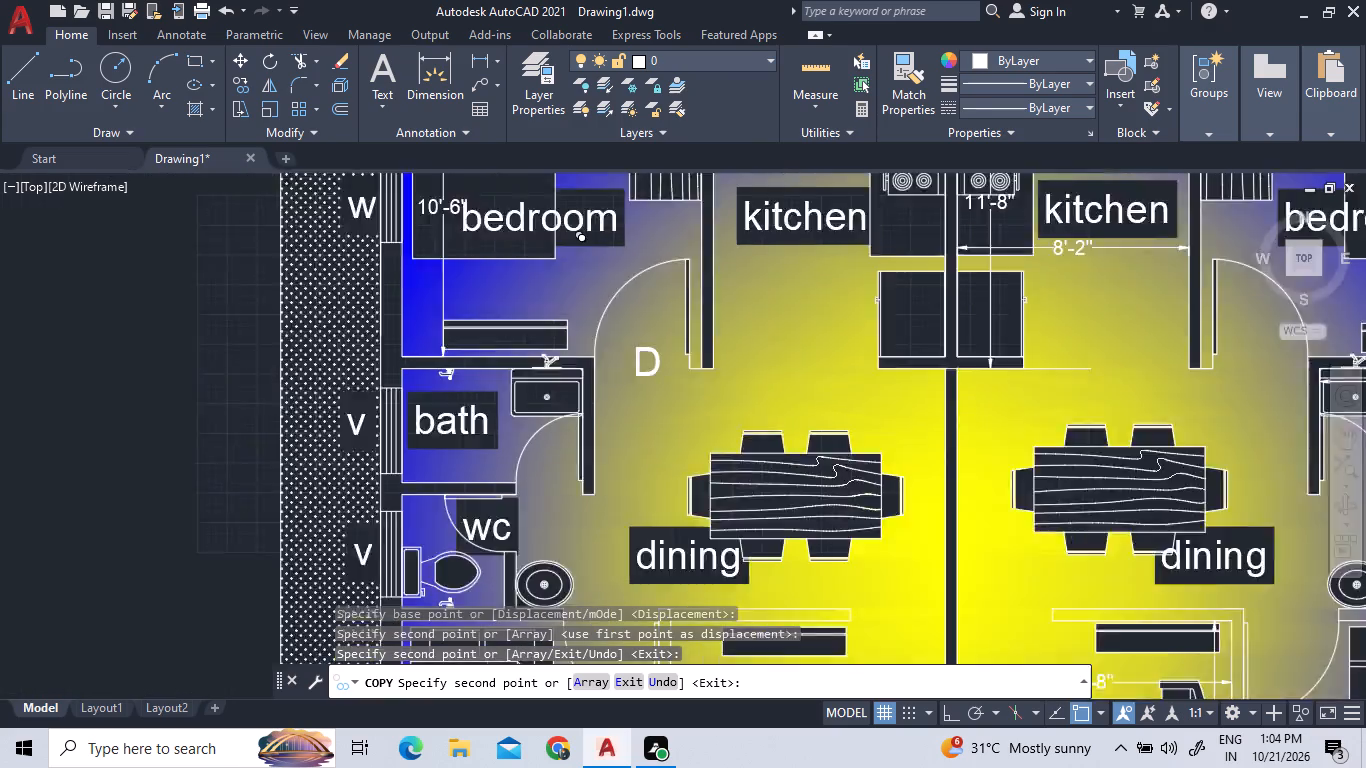
scroll(1000, 310, "up", 1)
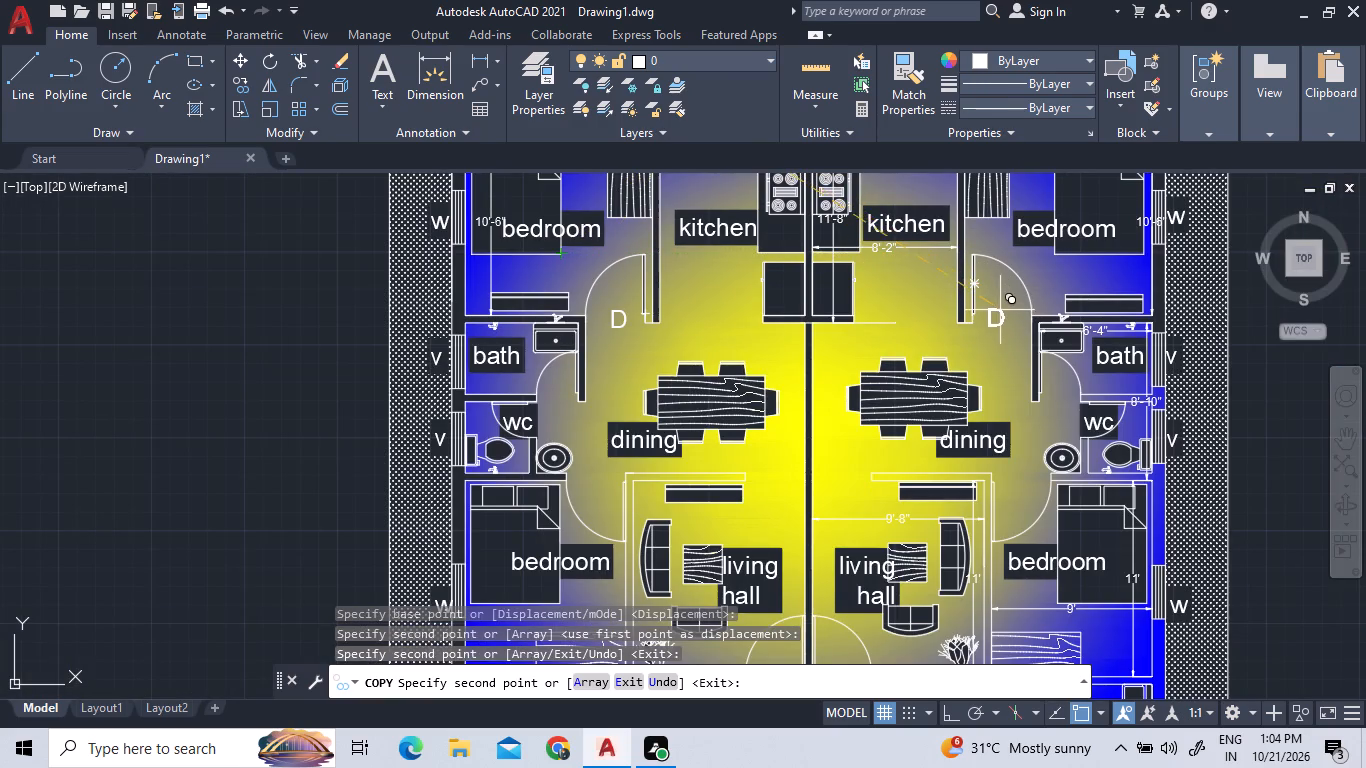
left_click(1016, 295)
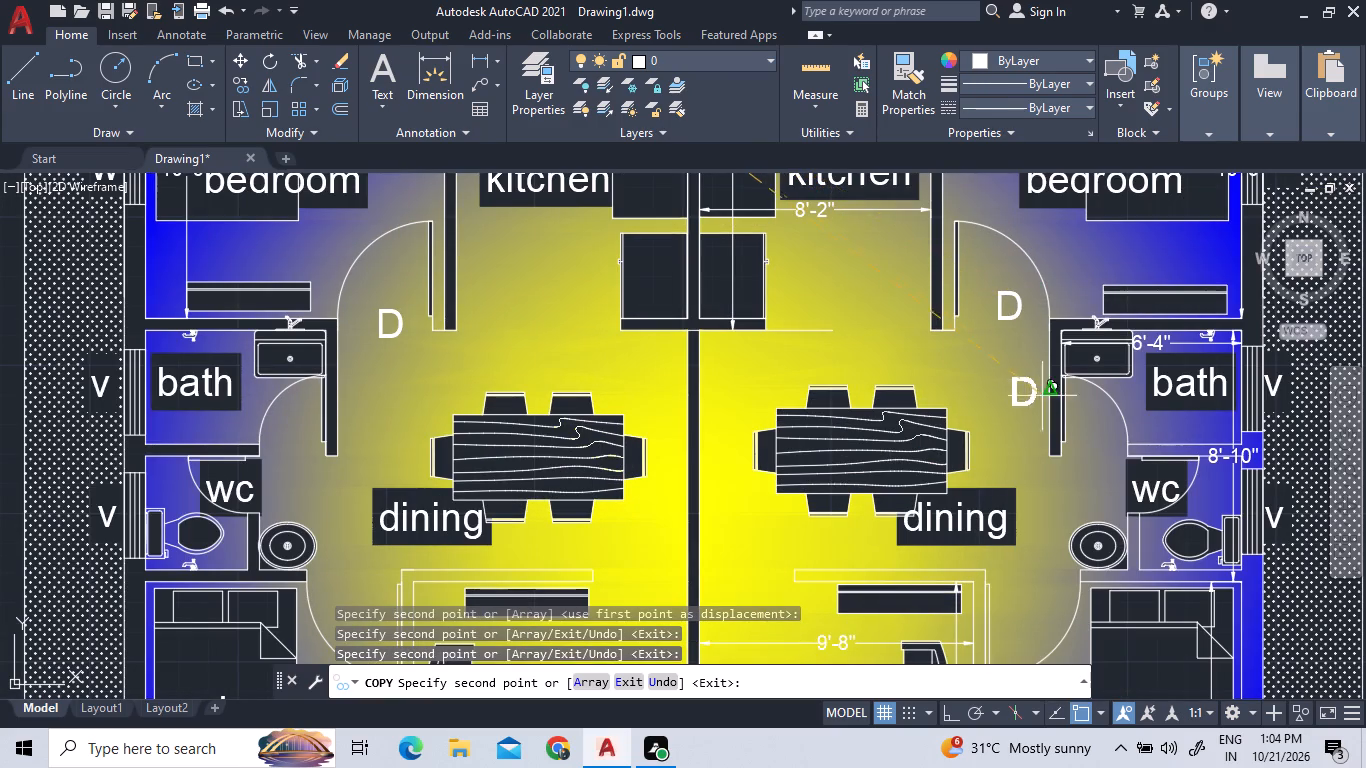
Place further copies of the "D" label at the bath and WC doors of both units.
left_click(1095, 428)
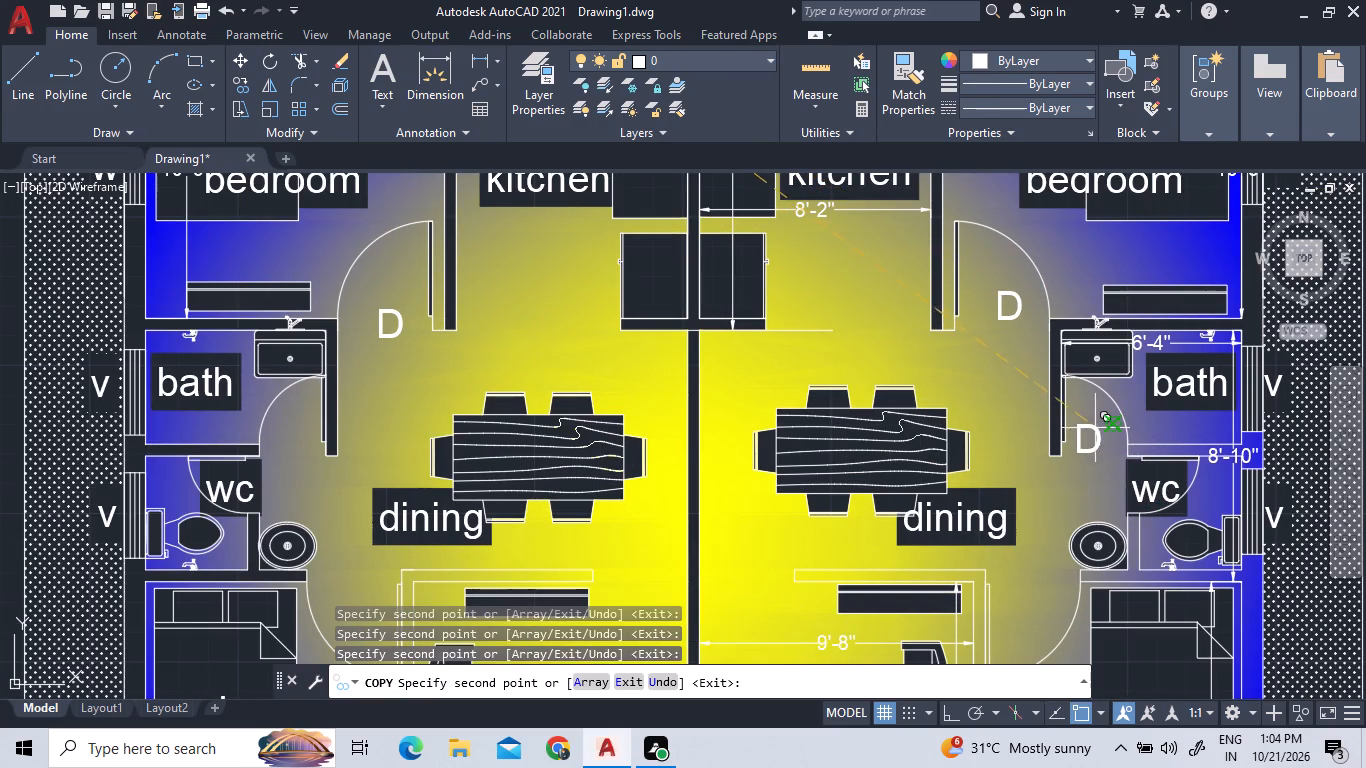
left_click(1120, 469)
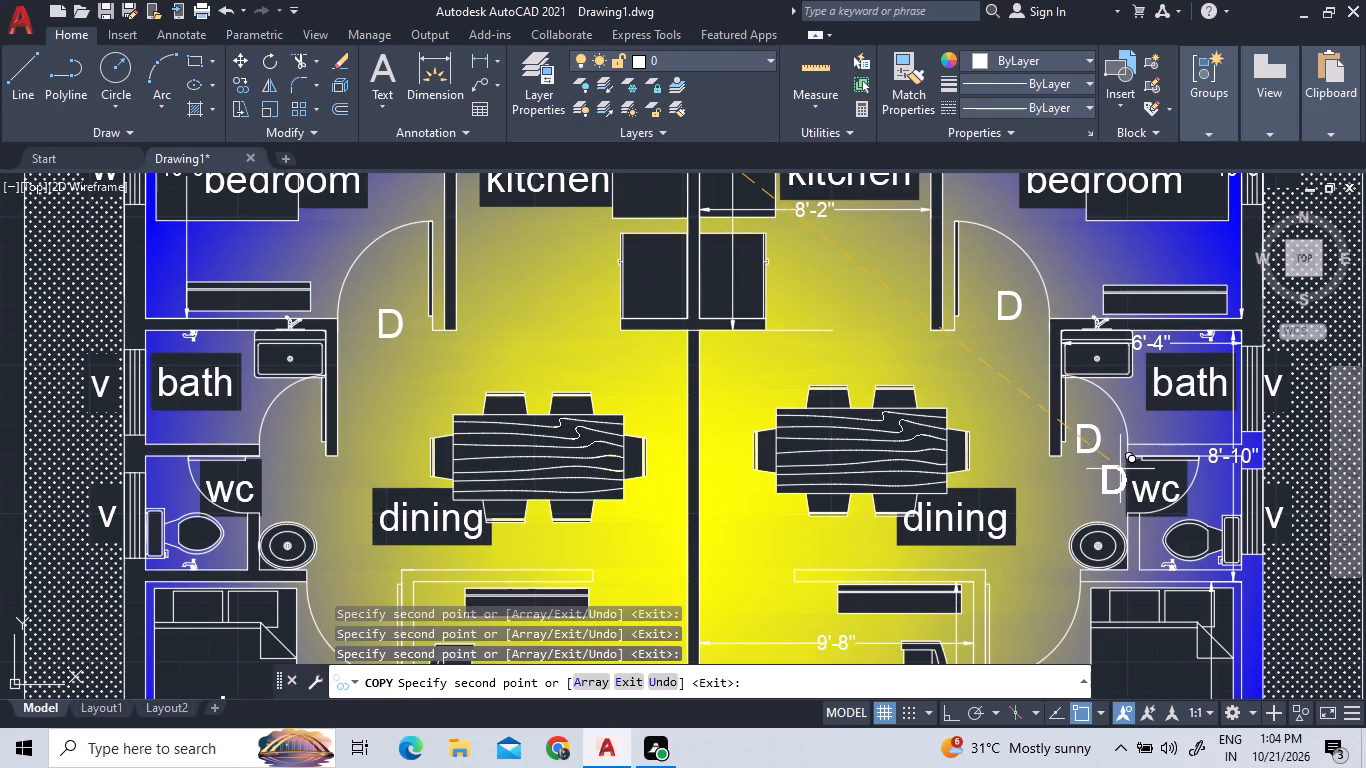
left_click(293, 438)
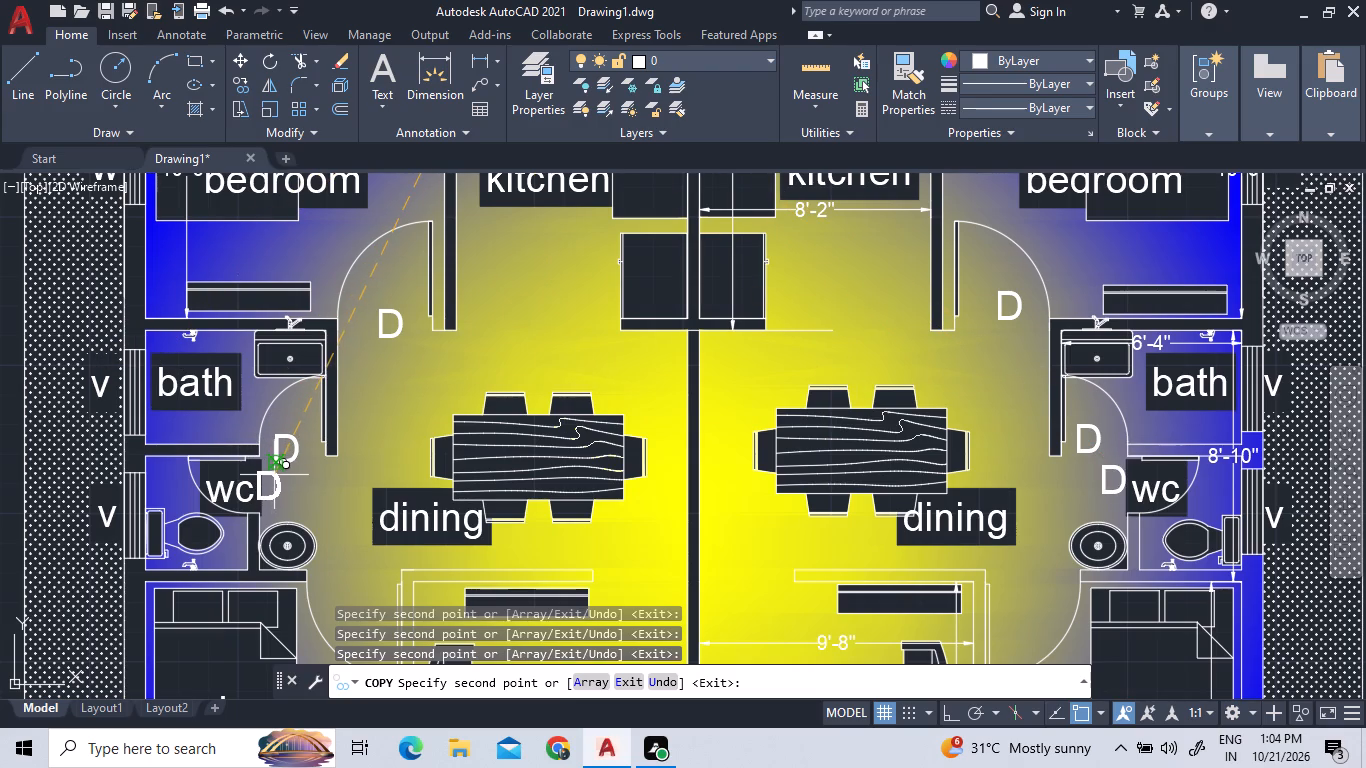
left_click(275, 473)
Place copies of the "D" label at the lower bedroom doors and living hall entrance doors of both units, and finish copying.
scroll(310, 447, "down", 2)
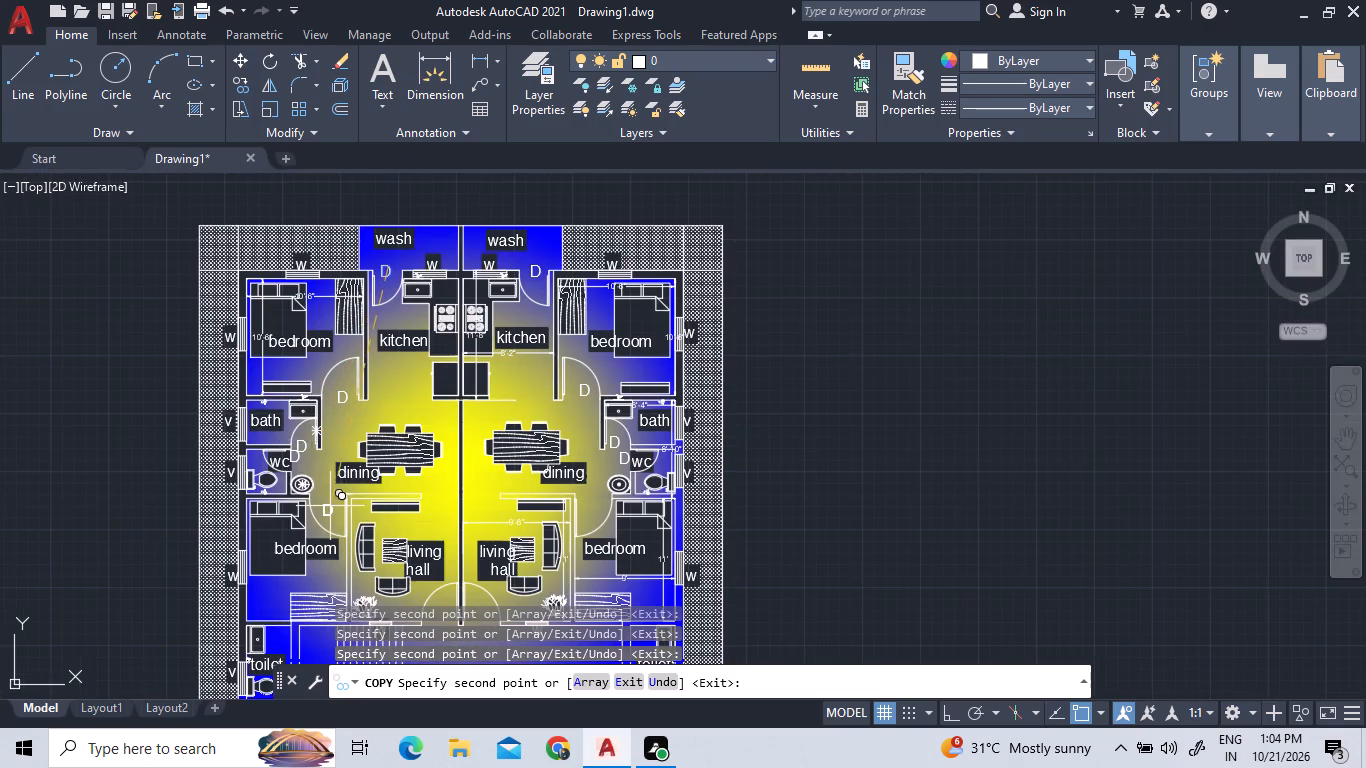
scroll(330, 512, "up", 4)
left_click(344, 435)
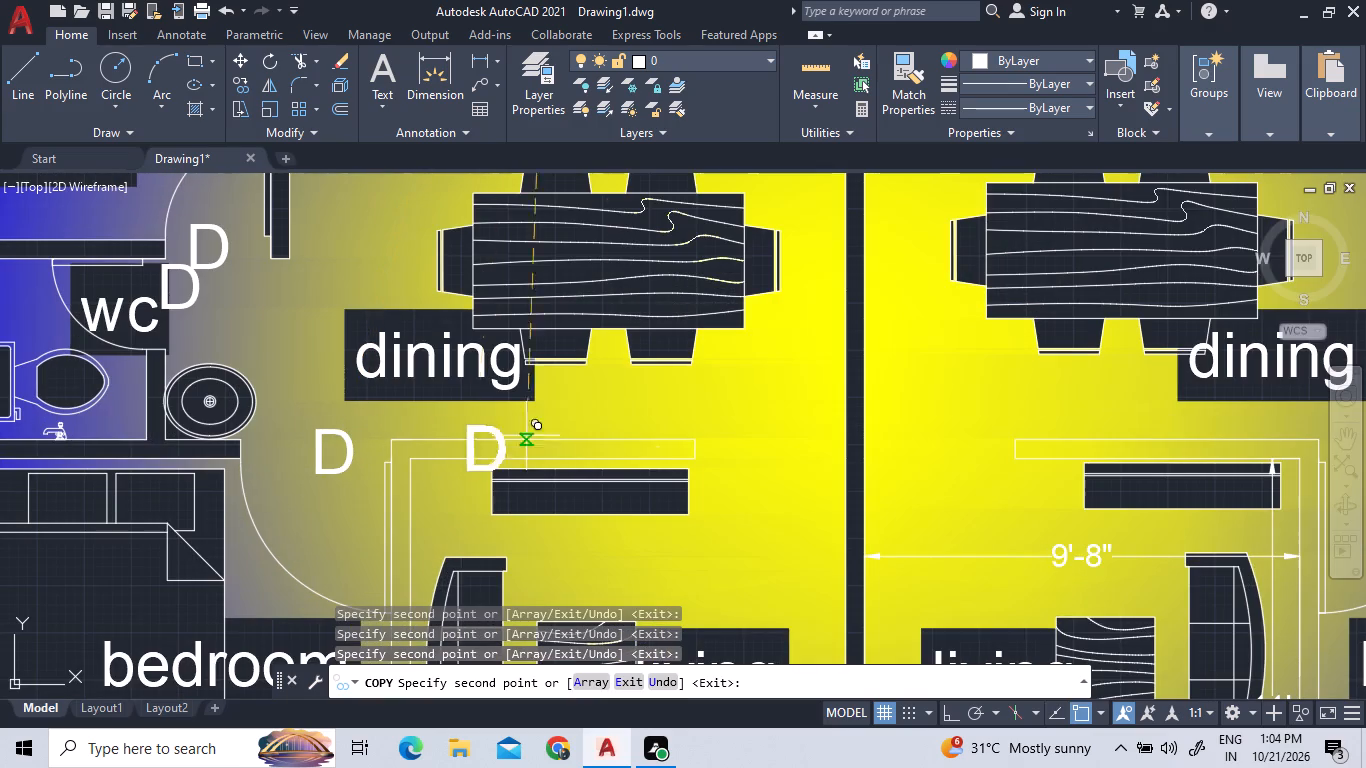
scroll(737, 383, "down", 2)
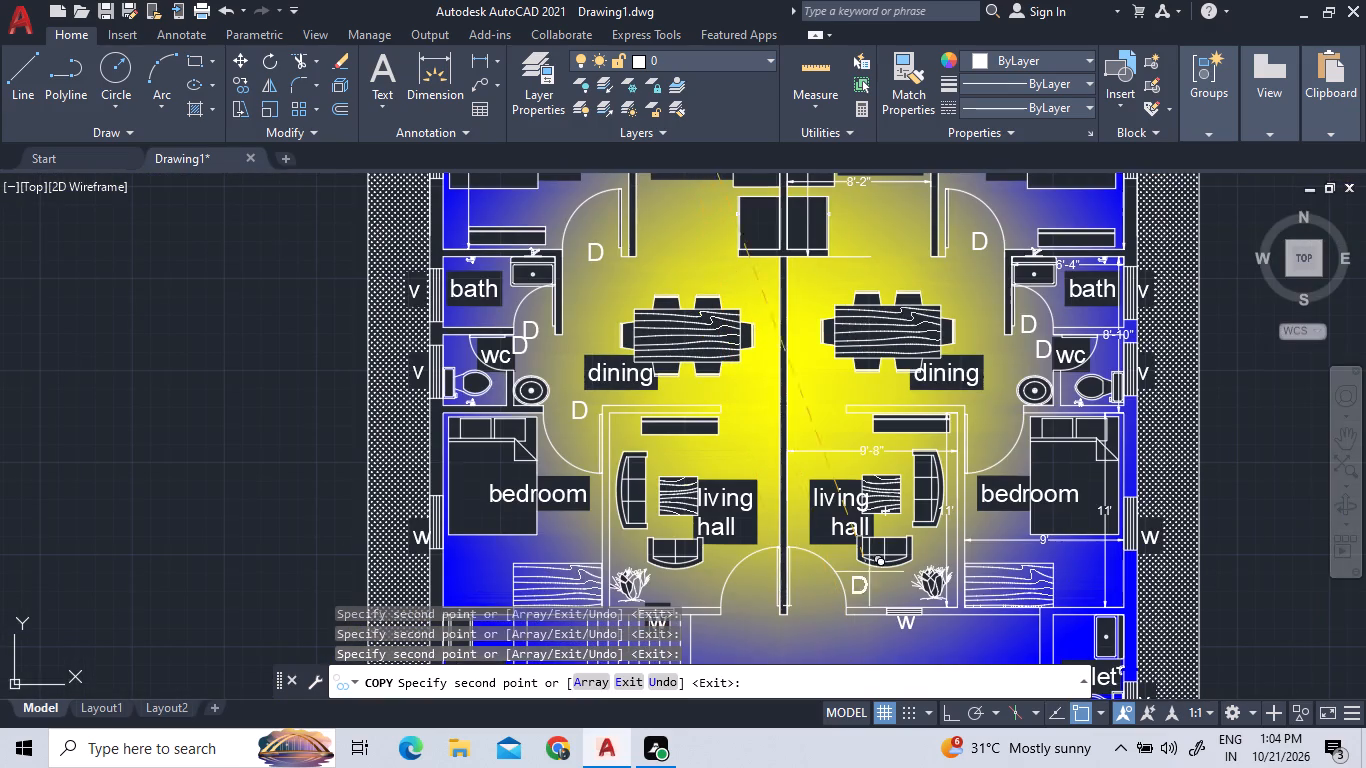
left_click(997, 409)
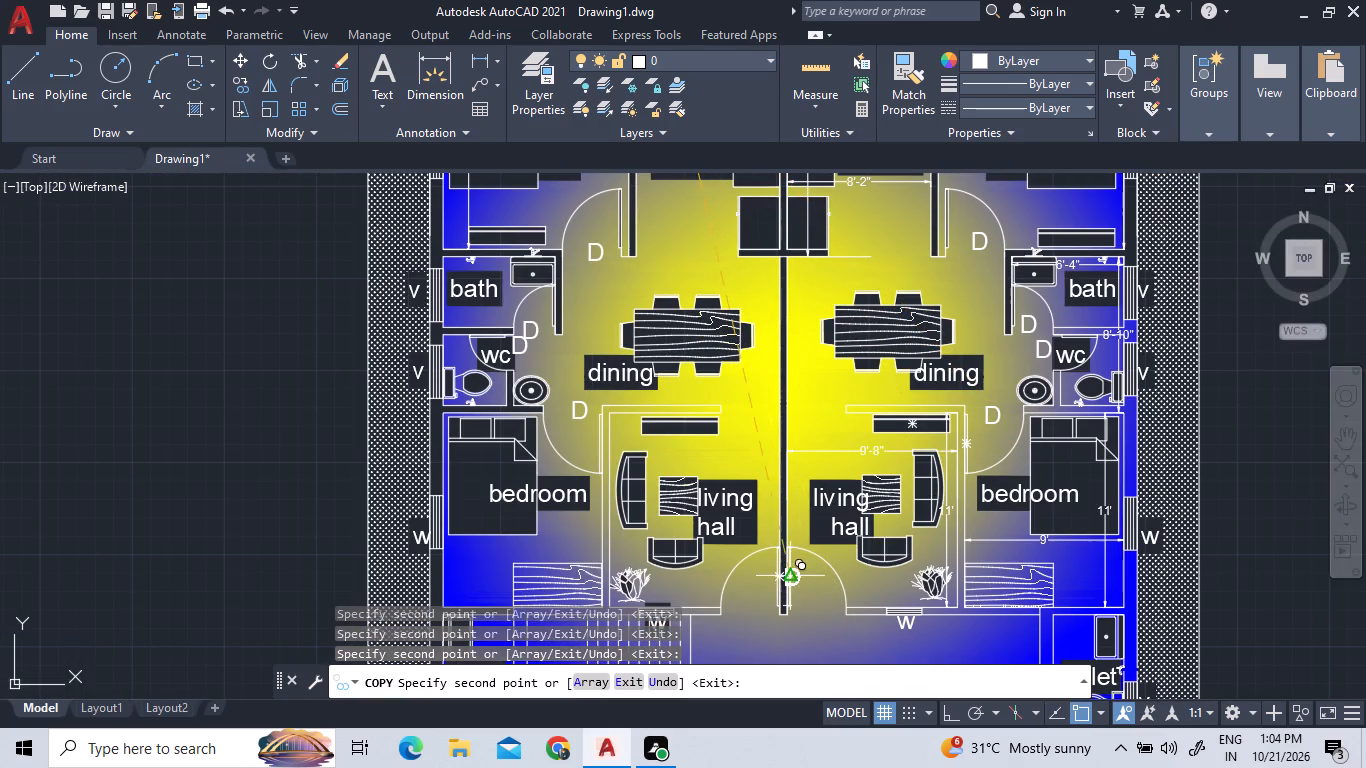
left_click(826, 592)
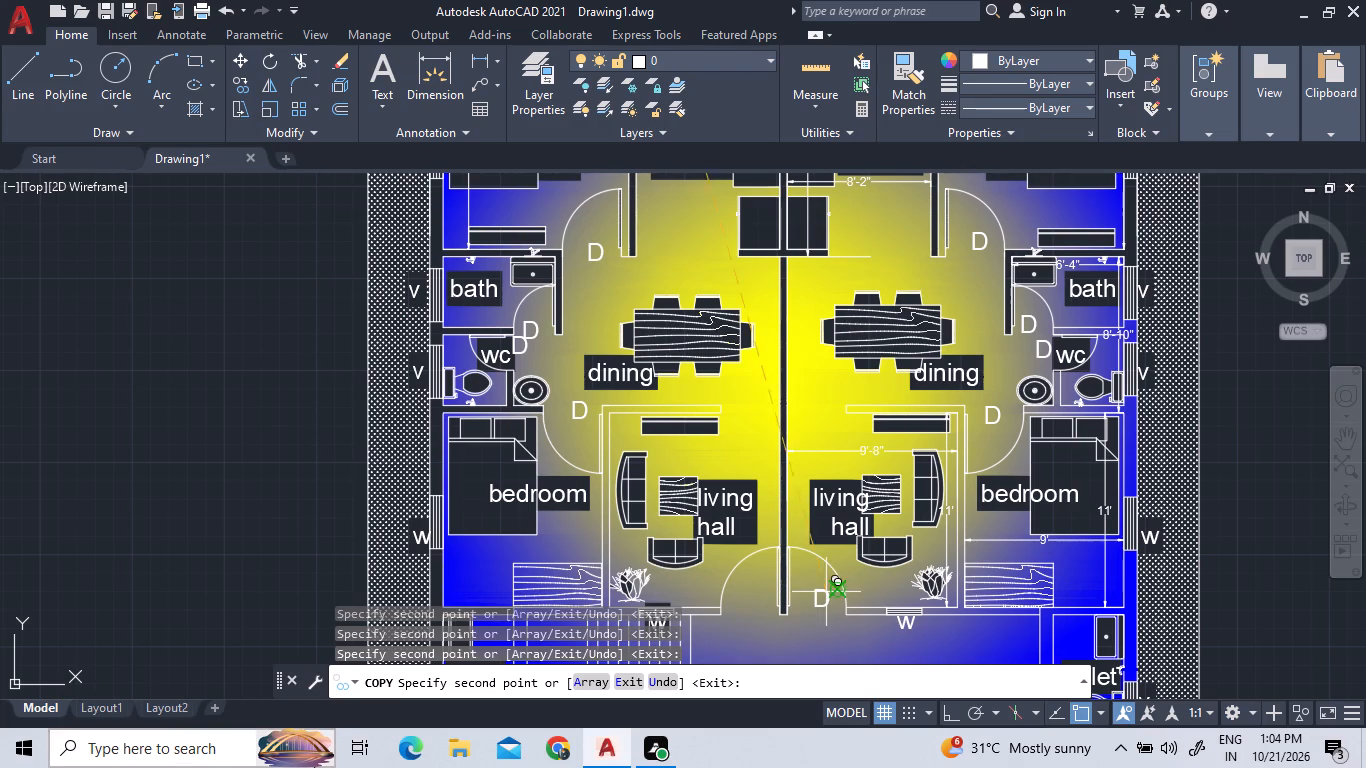
left_click(755, 593)
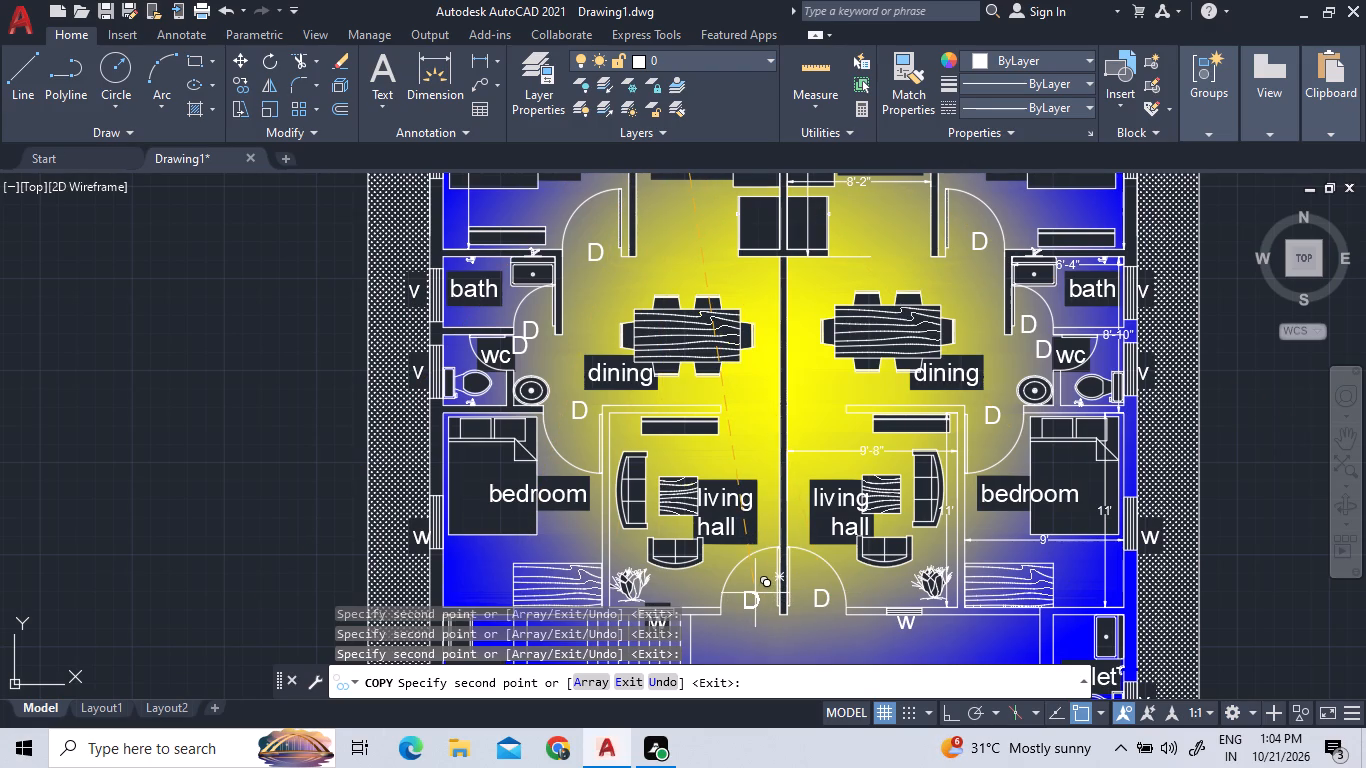
scroll(909, 484, "down", 1)
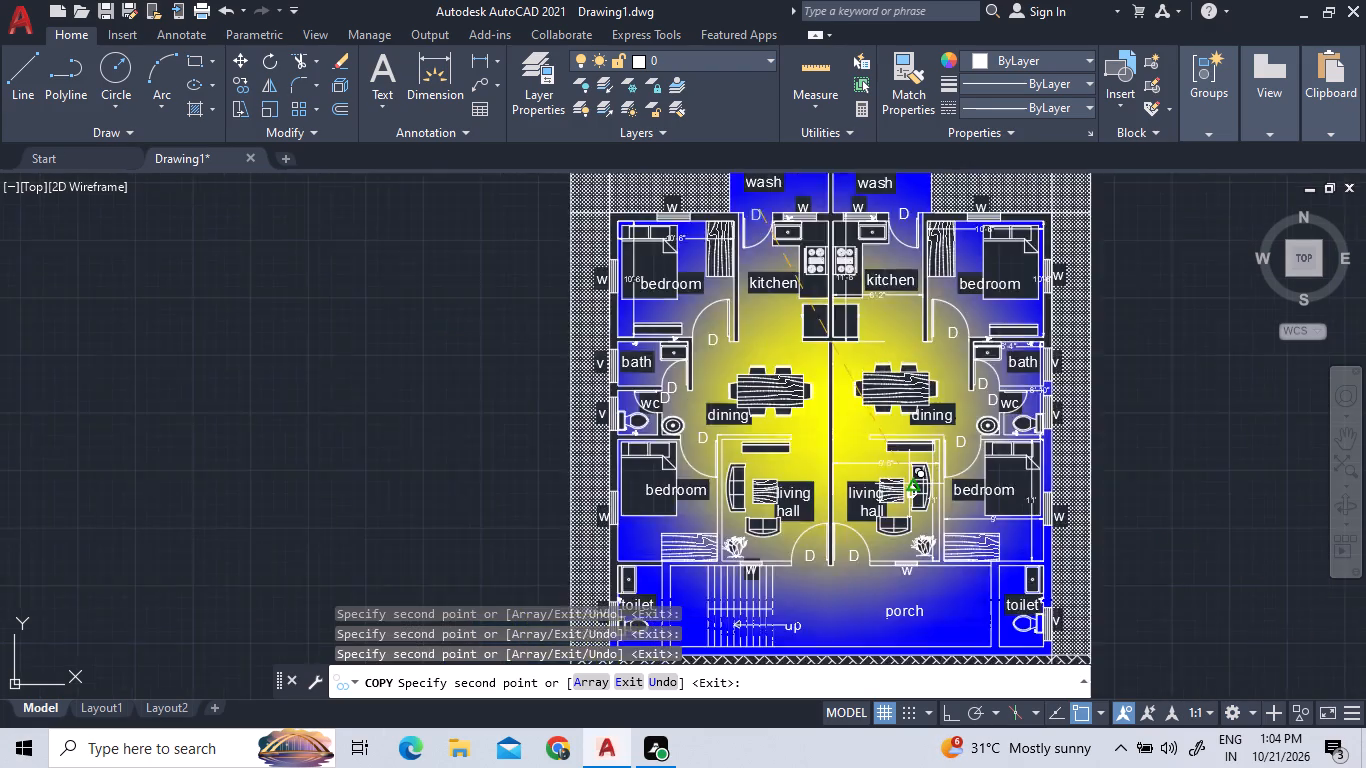
scroll(909, 484, "down", 1)
scroll(795, 620, "up", 3)
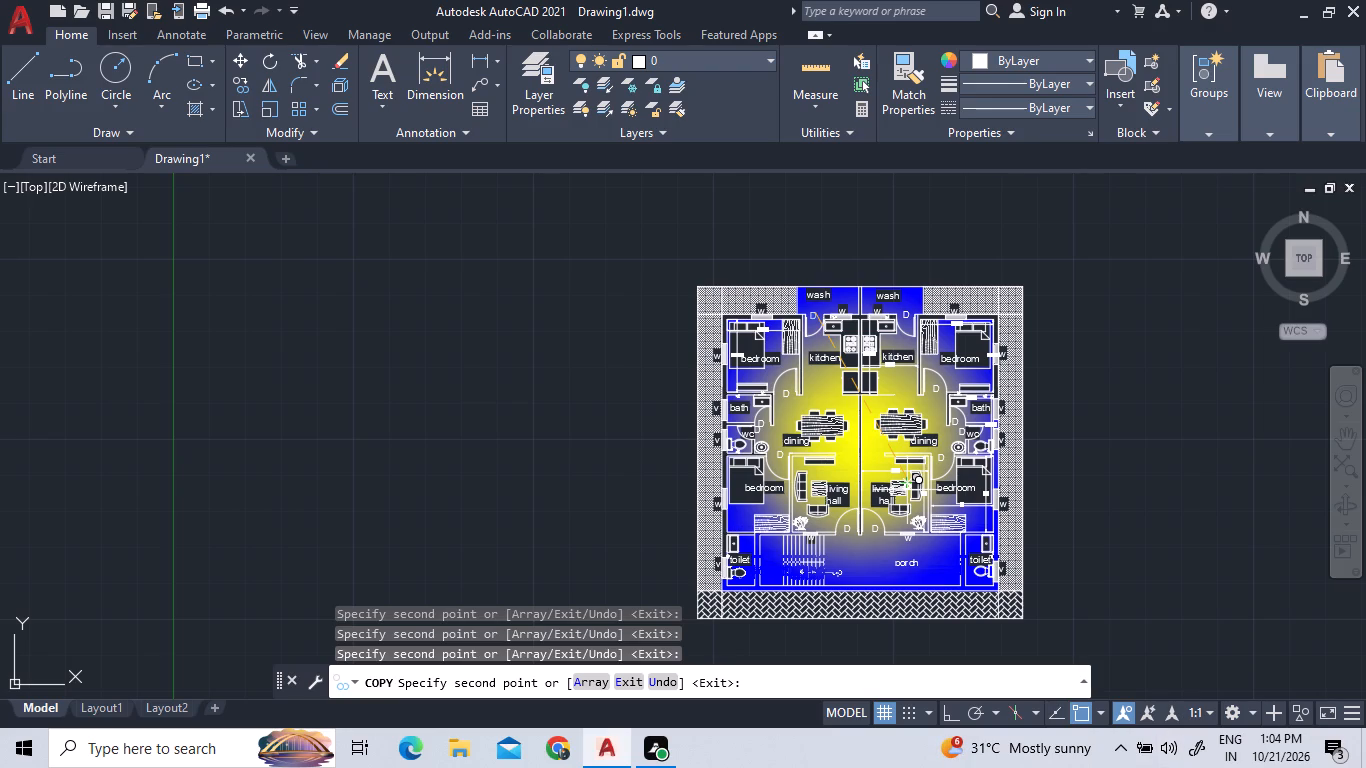
key("Escape")
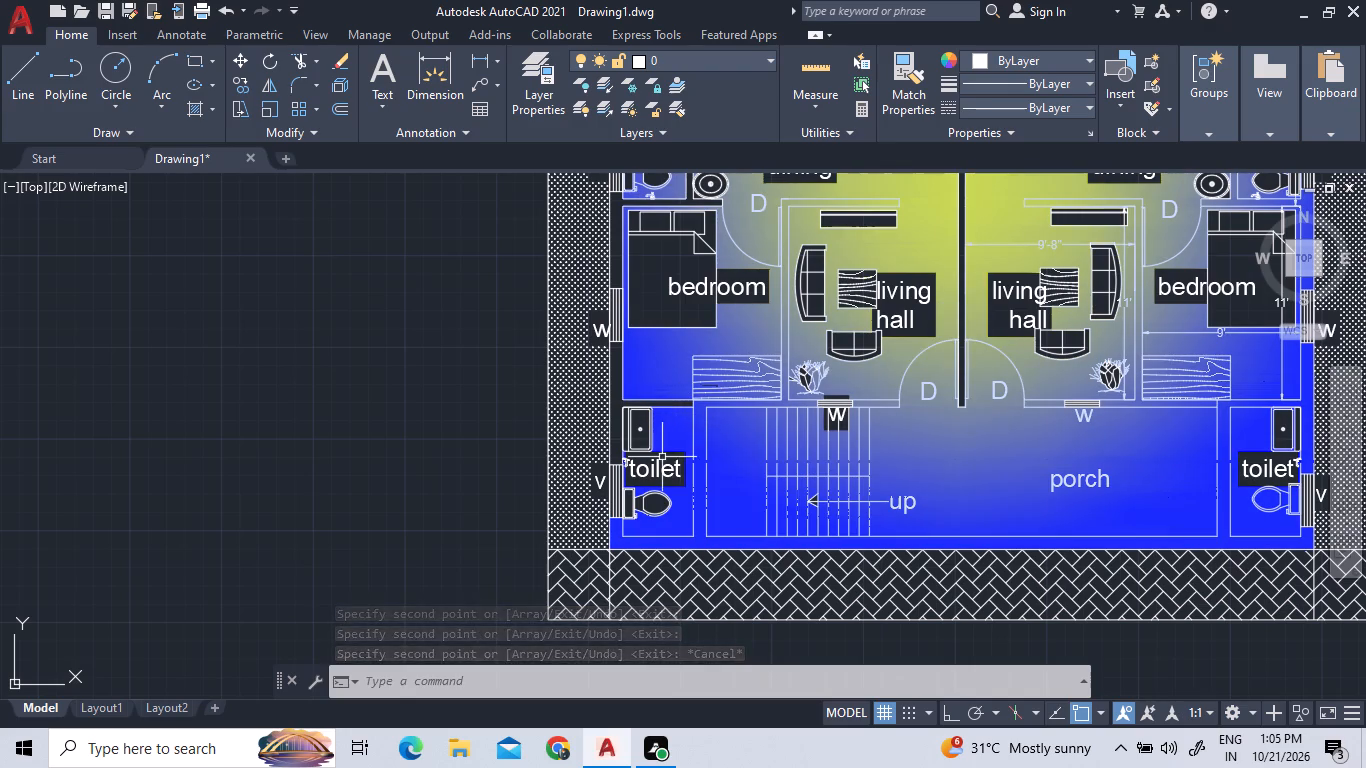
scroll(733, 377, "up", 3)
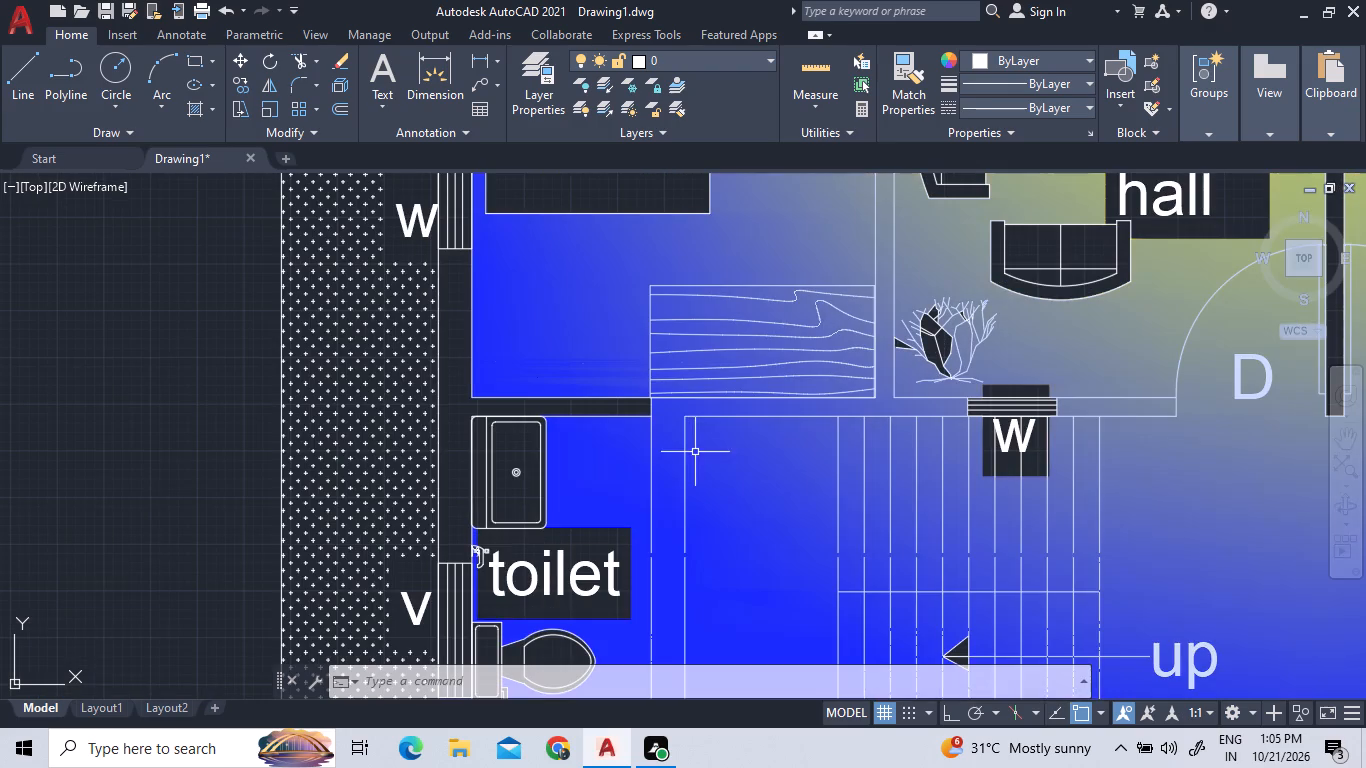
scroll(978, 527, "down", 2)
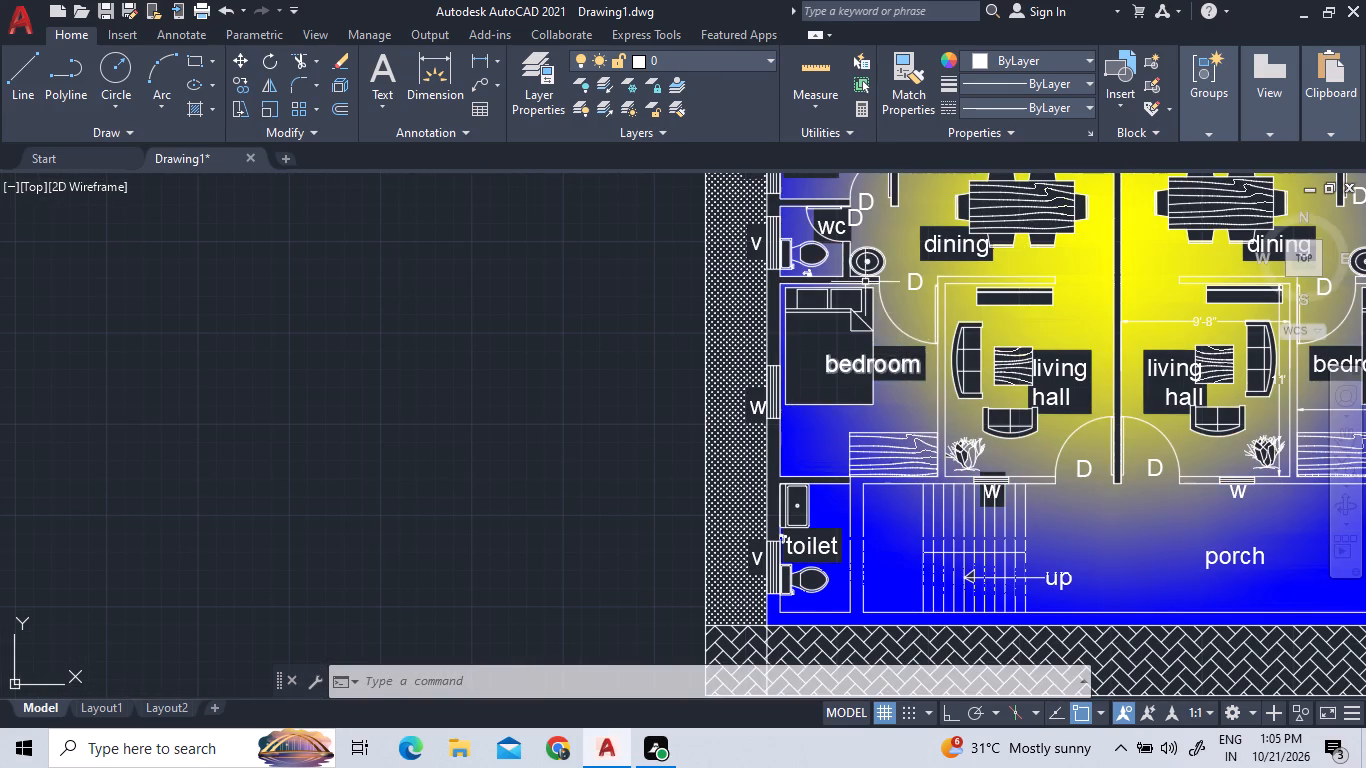
Copy the left unit's WC door block to the empty area outside the plan's left hatch, and finish copying.
scroll(799, 223, "up", 3)
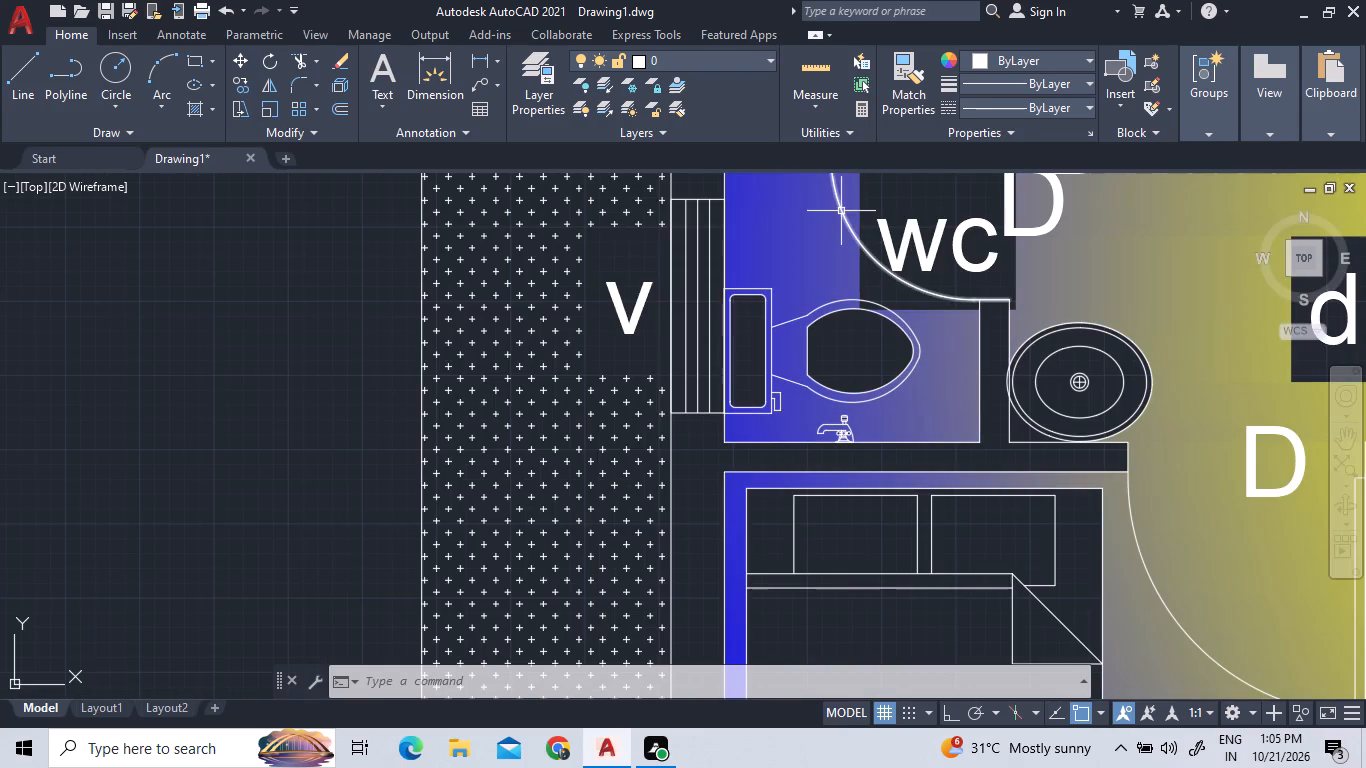
left_click(841, 211)
right_click(841, 209)
left_click(957, 415)
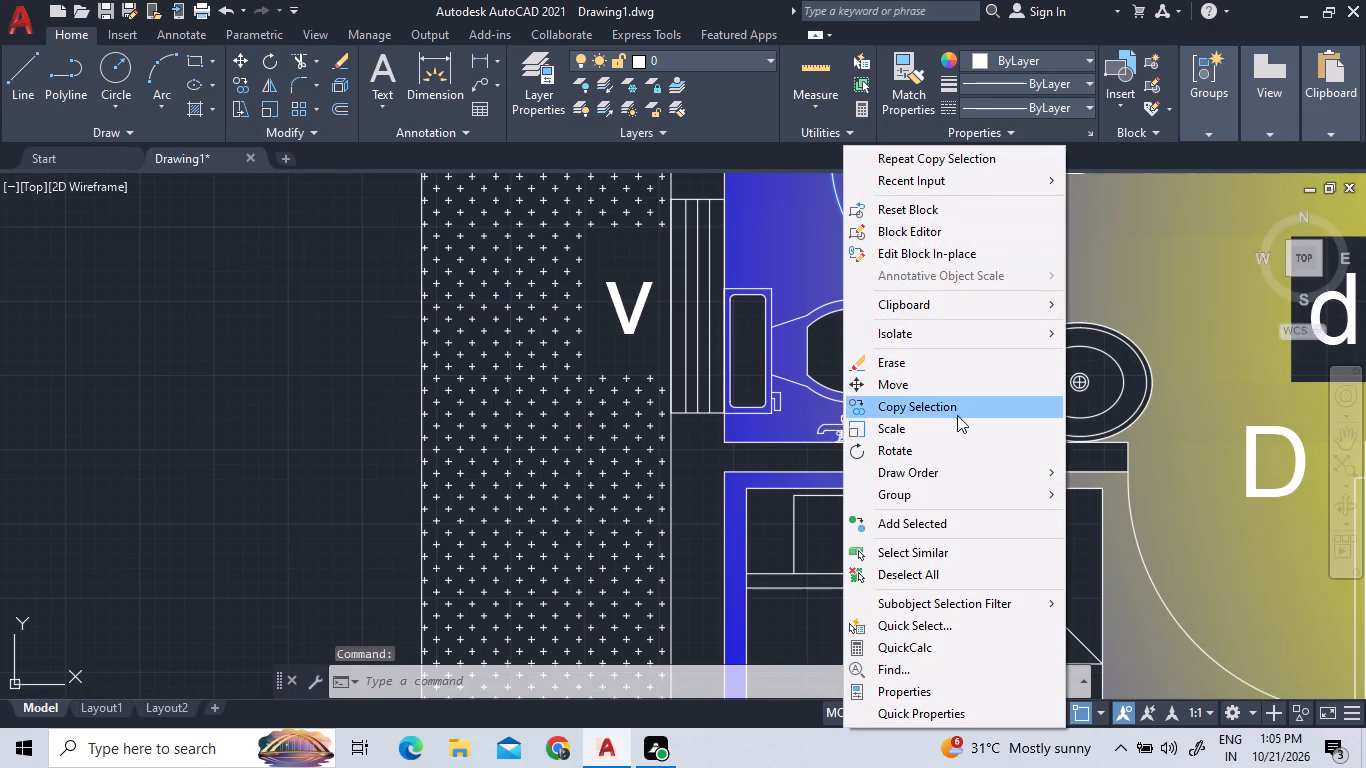
left_click(892, 253)
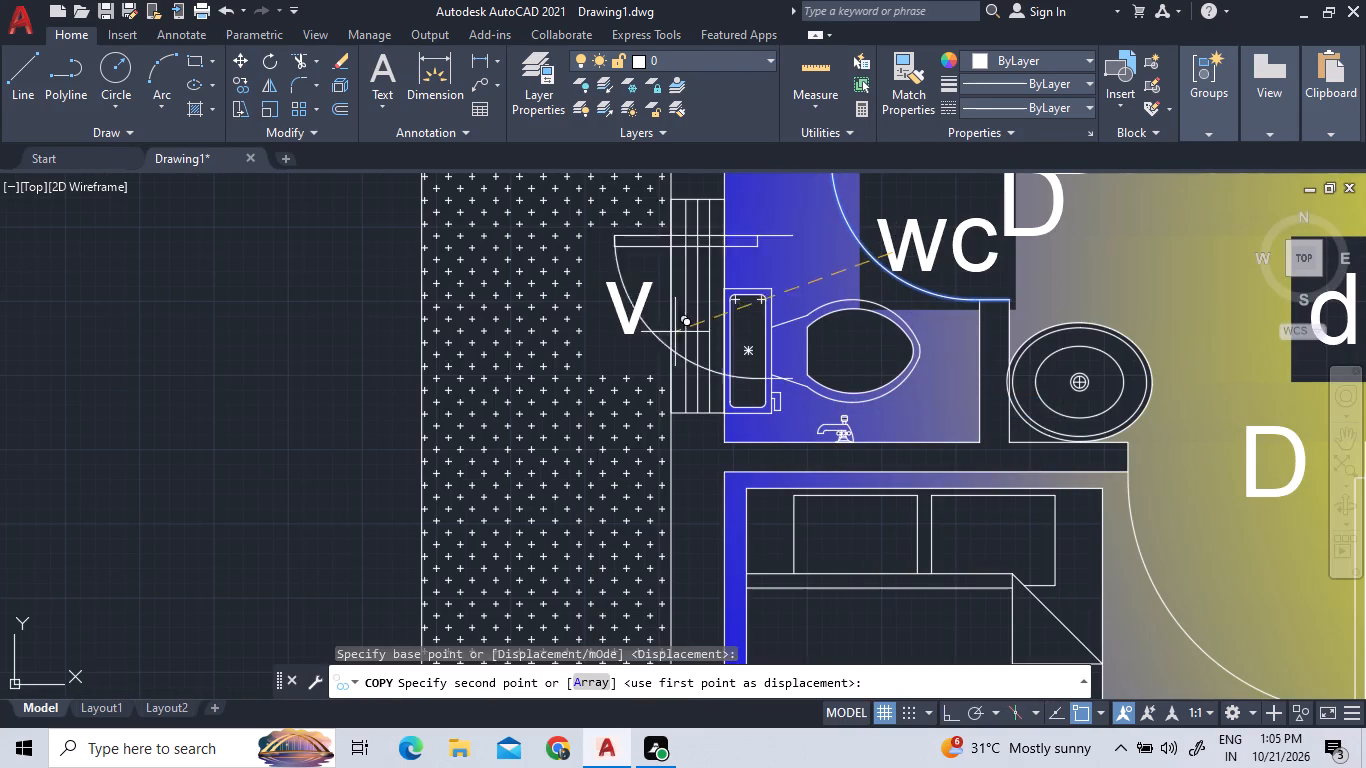
left_click(121, 508)
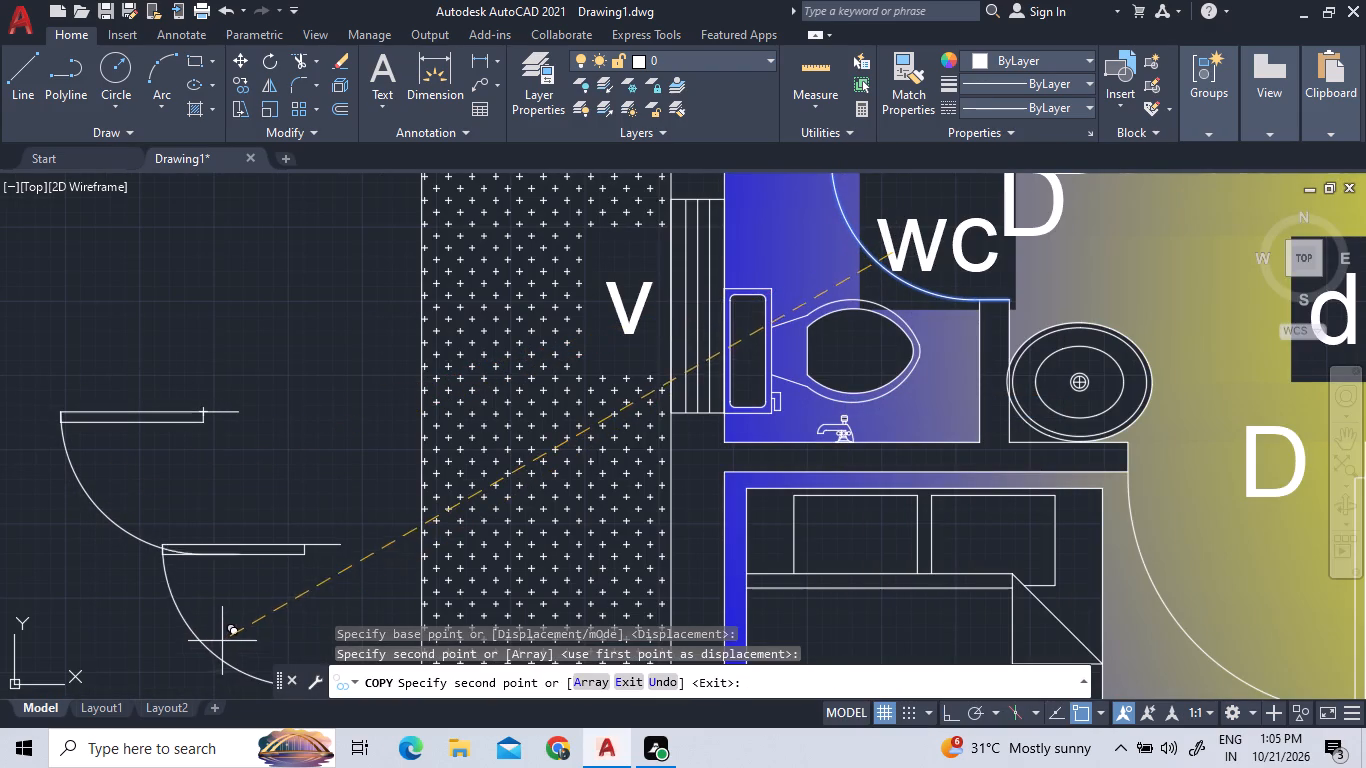
key("Escape")
Flip the copied door's hanging side so its leaf lies along the lower edge and its swing arc rises above.
left_click_drag(199, 572, 200, 556)
left_click(156, 492)
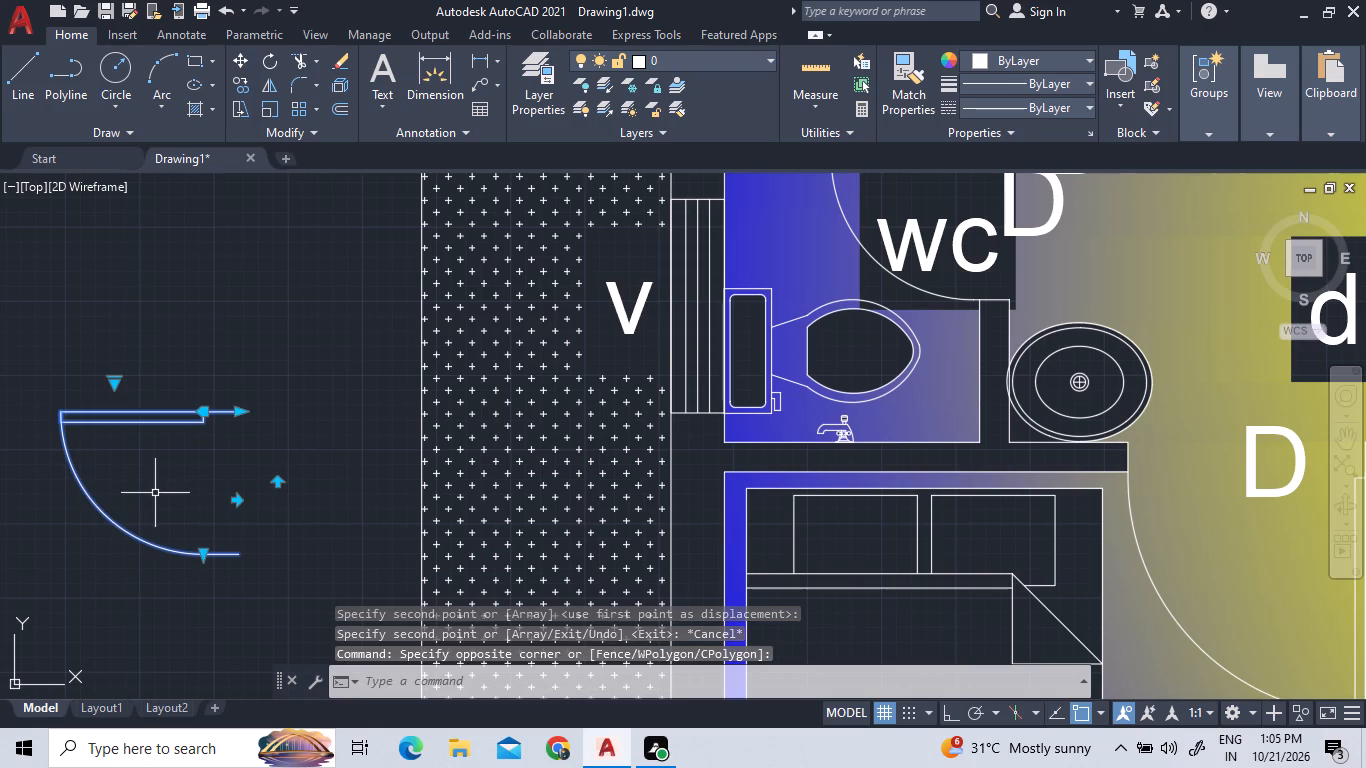
left_click(277, 482)
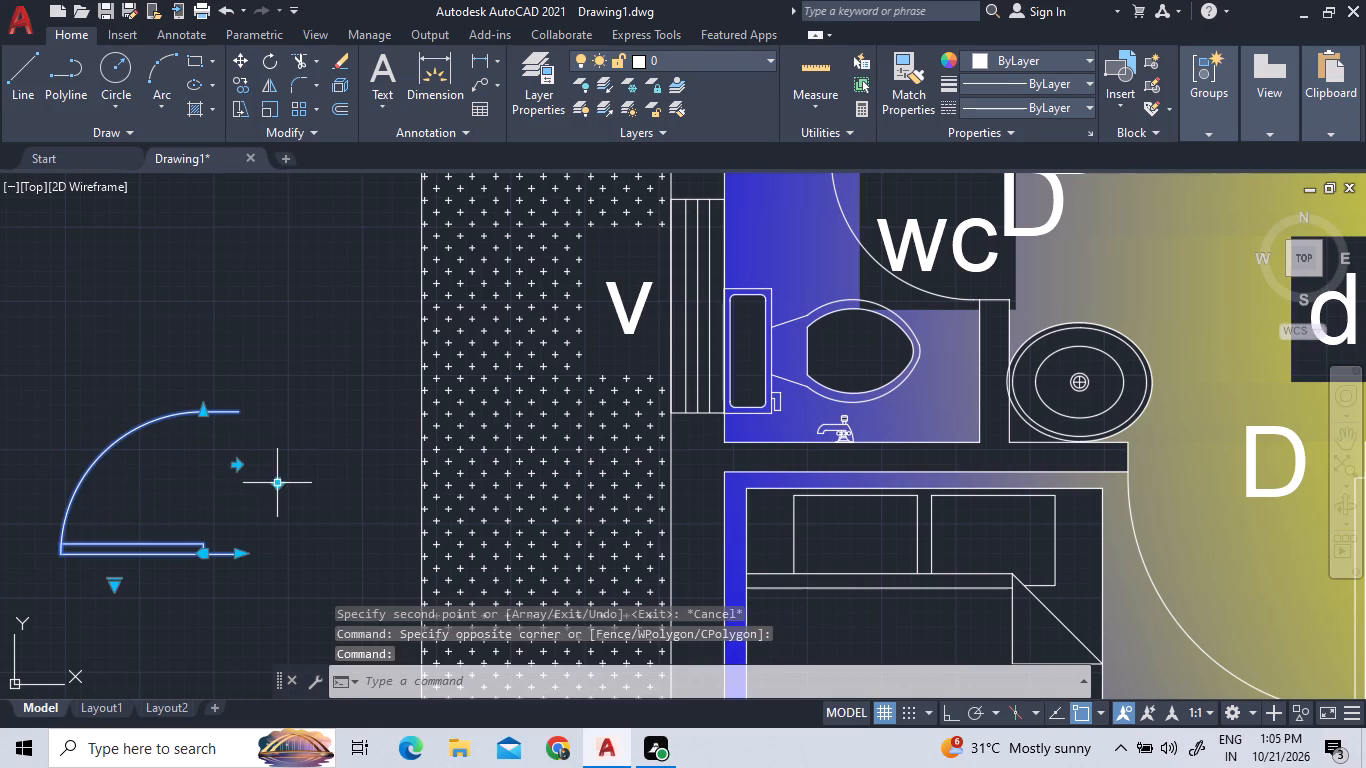
left_click(276, 485)
left_click(277, 485)
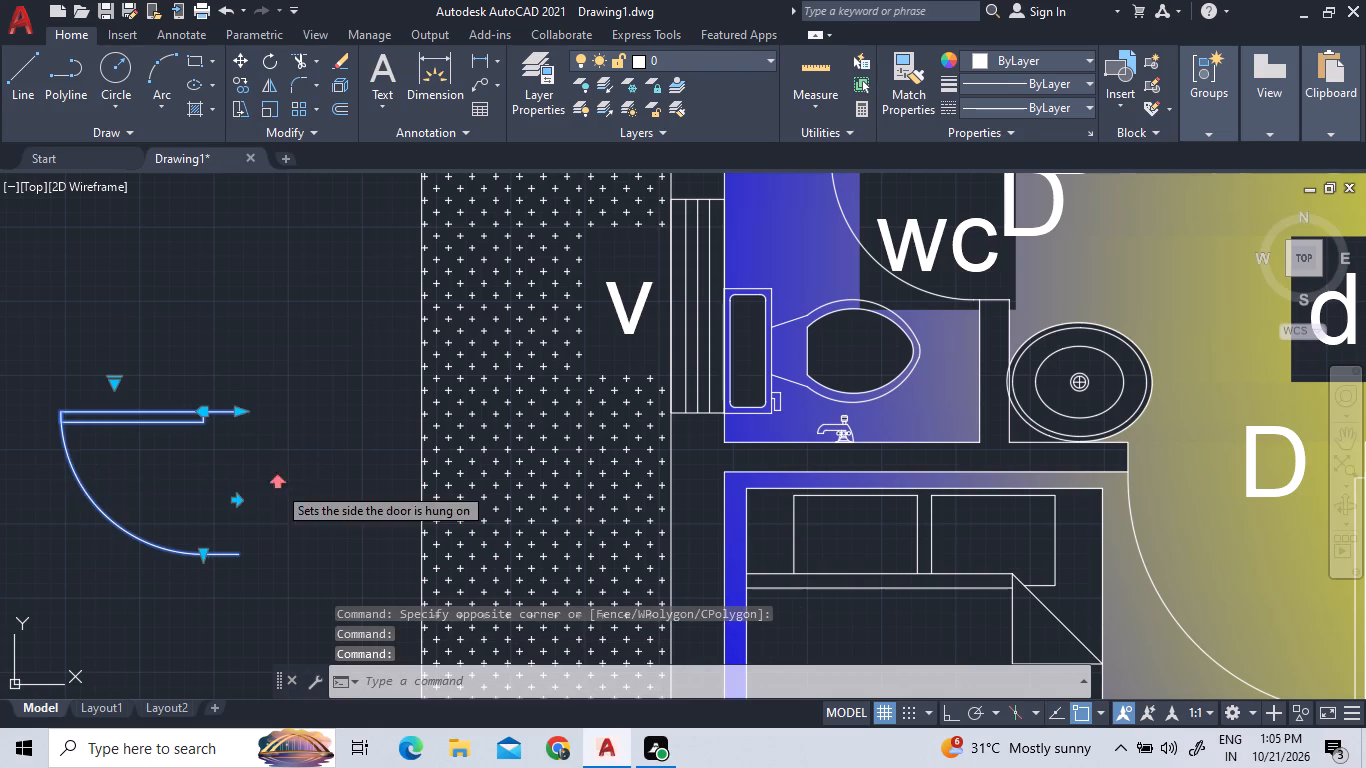
Rotate the flipped door copy 90° counterclockwise about its lower opening end, with Ortho on.
right_click(260, 484)
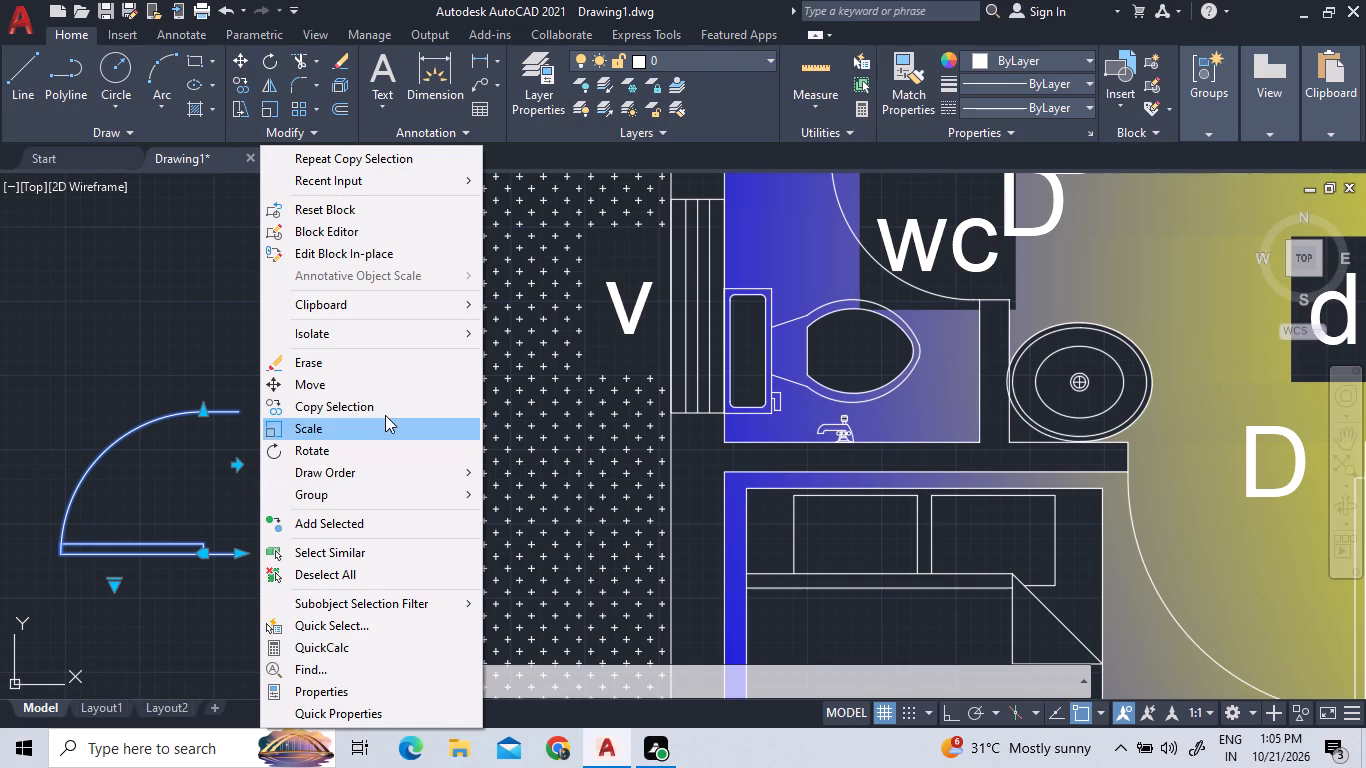
left_click(375, 452)
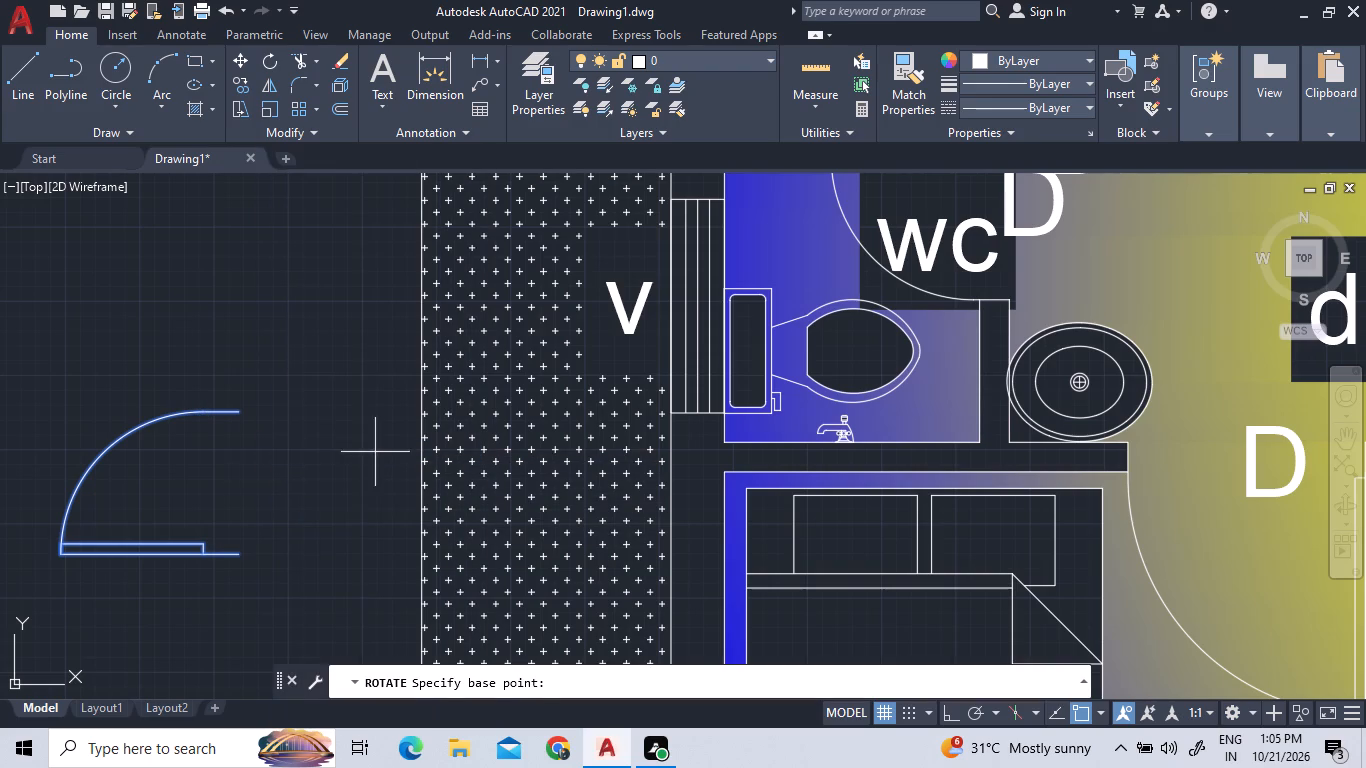
left_click(235, 558)
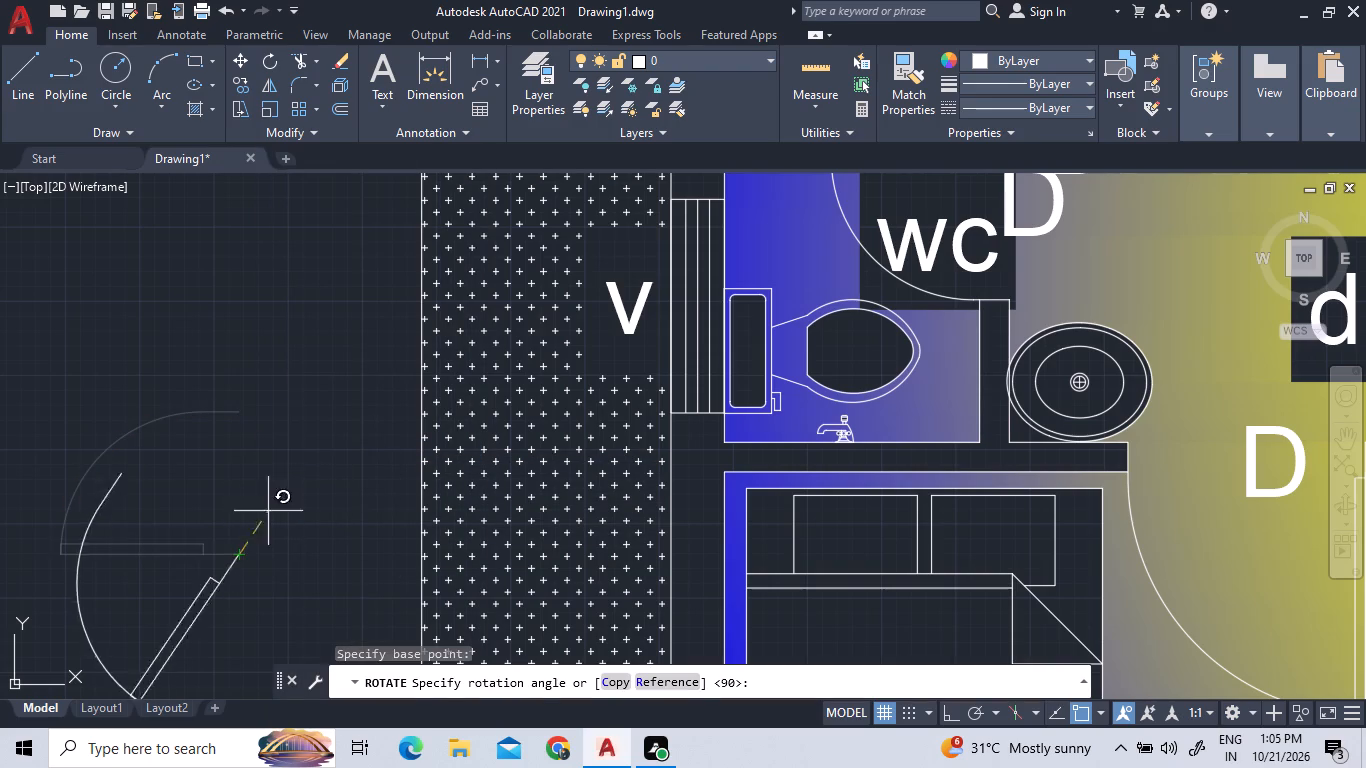
key("F8")
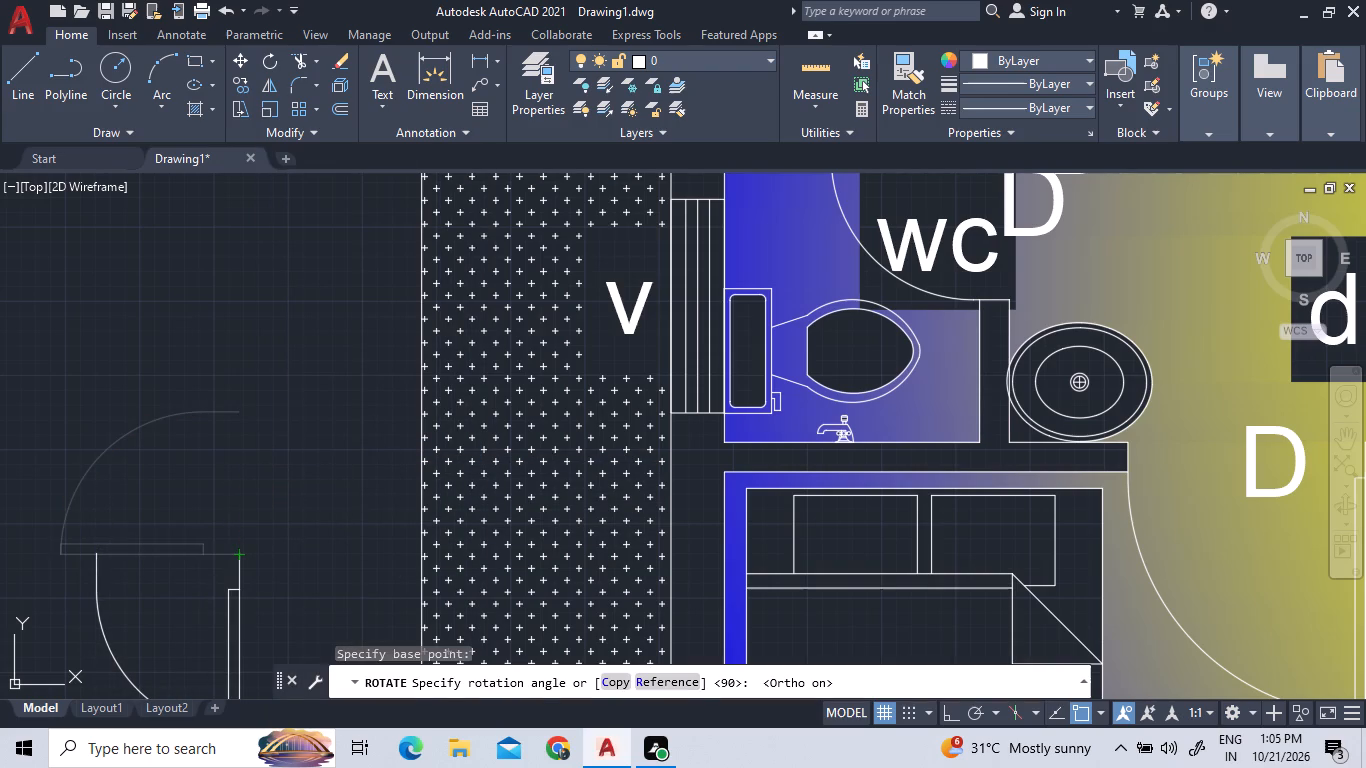
left_click(263, 445)
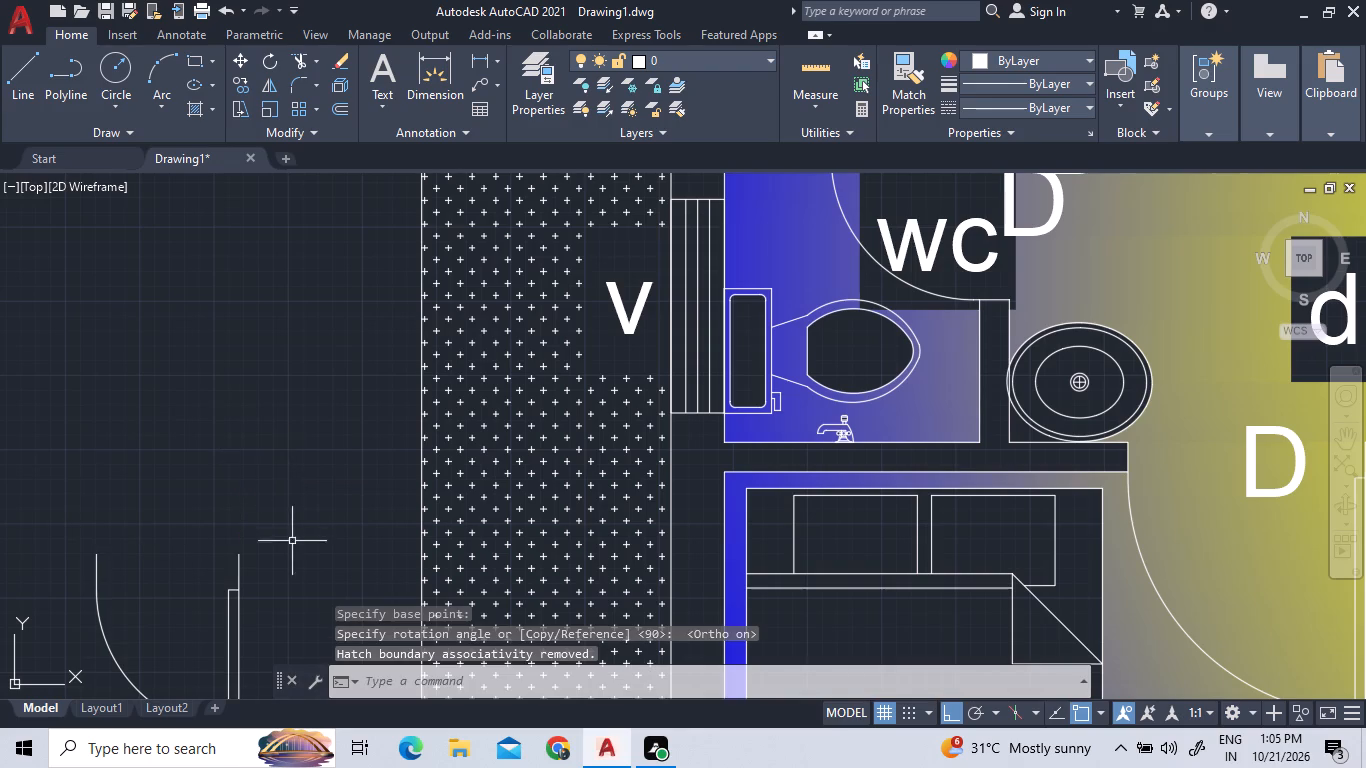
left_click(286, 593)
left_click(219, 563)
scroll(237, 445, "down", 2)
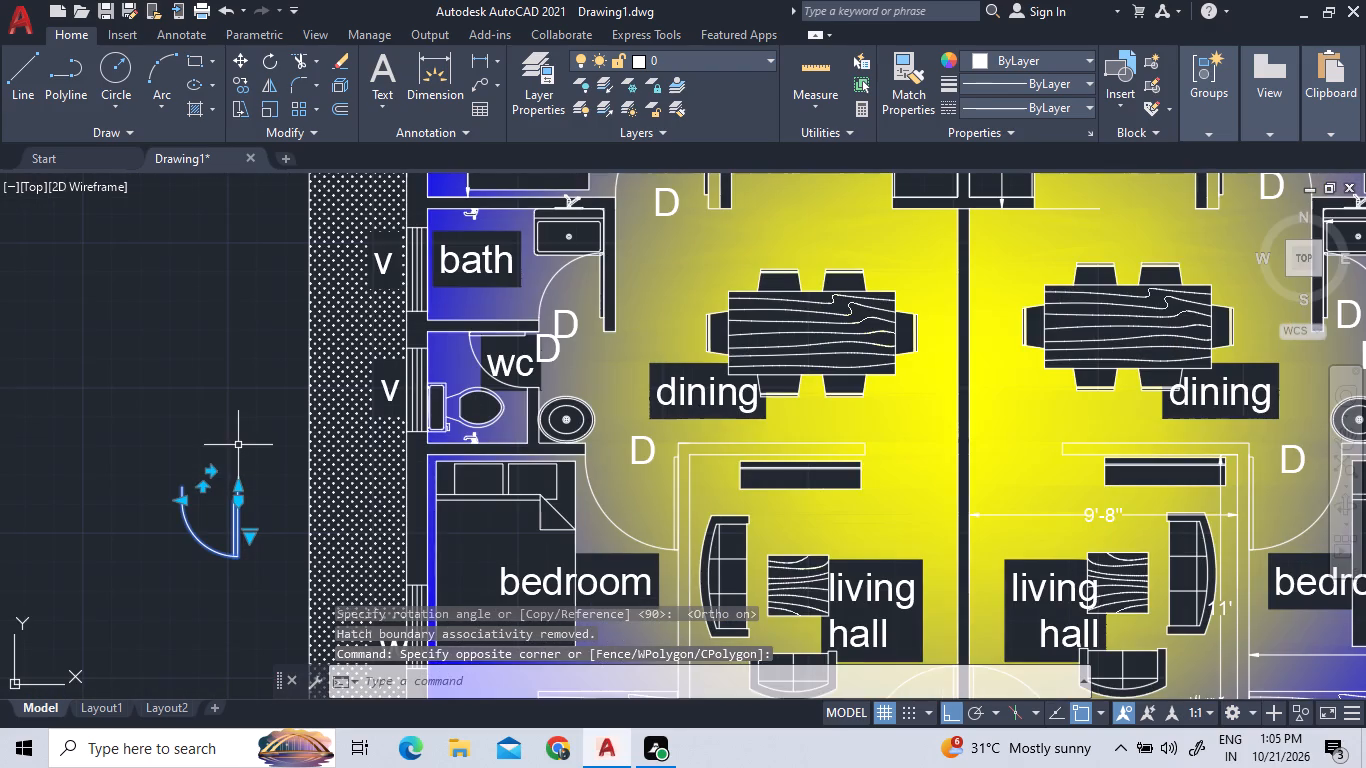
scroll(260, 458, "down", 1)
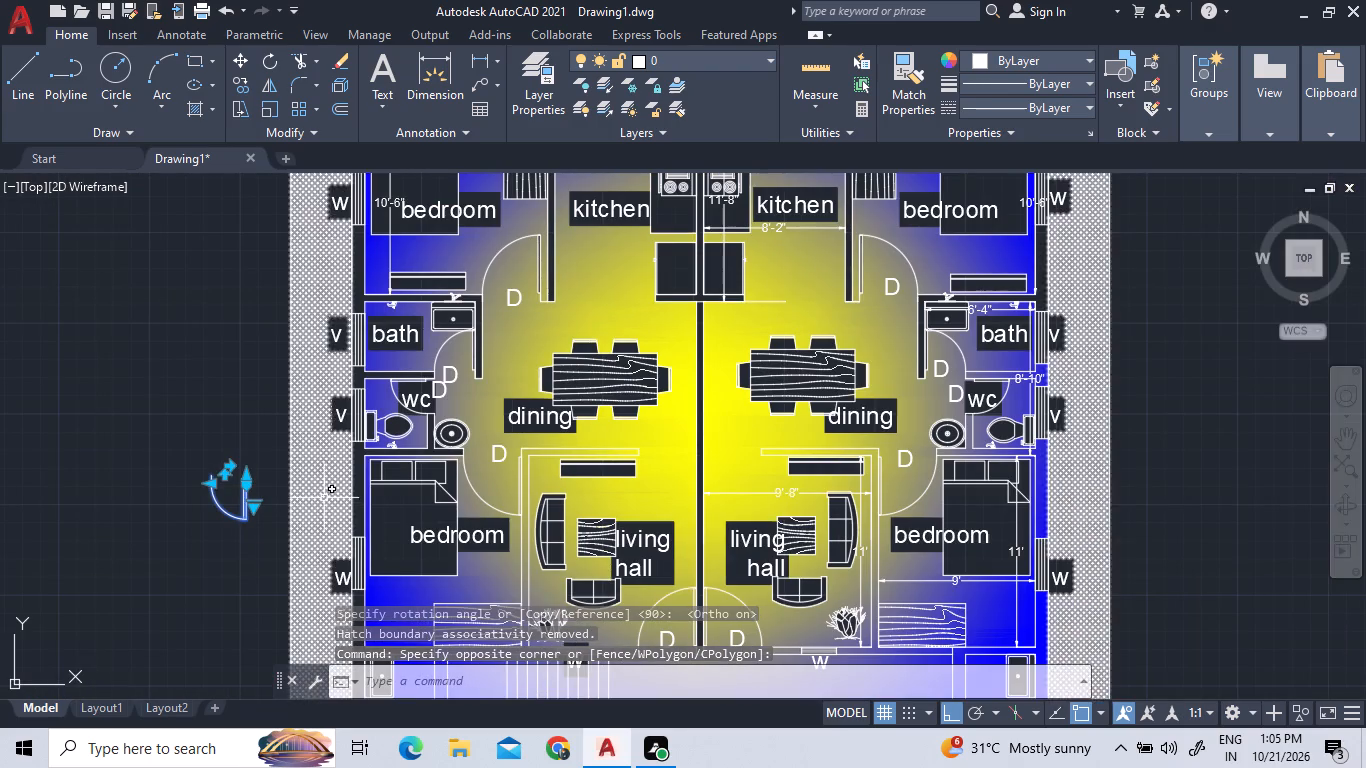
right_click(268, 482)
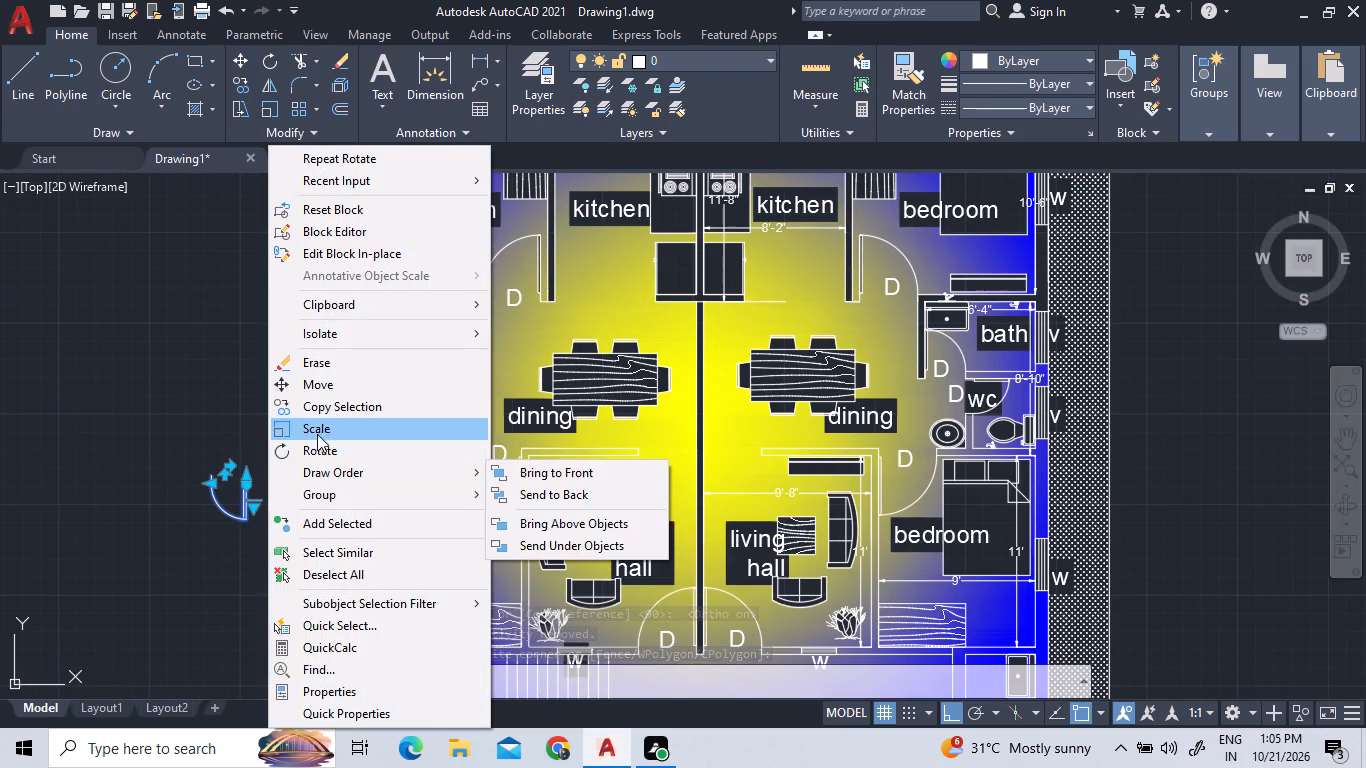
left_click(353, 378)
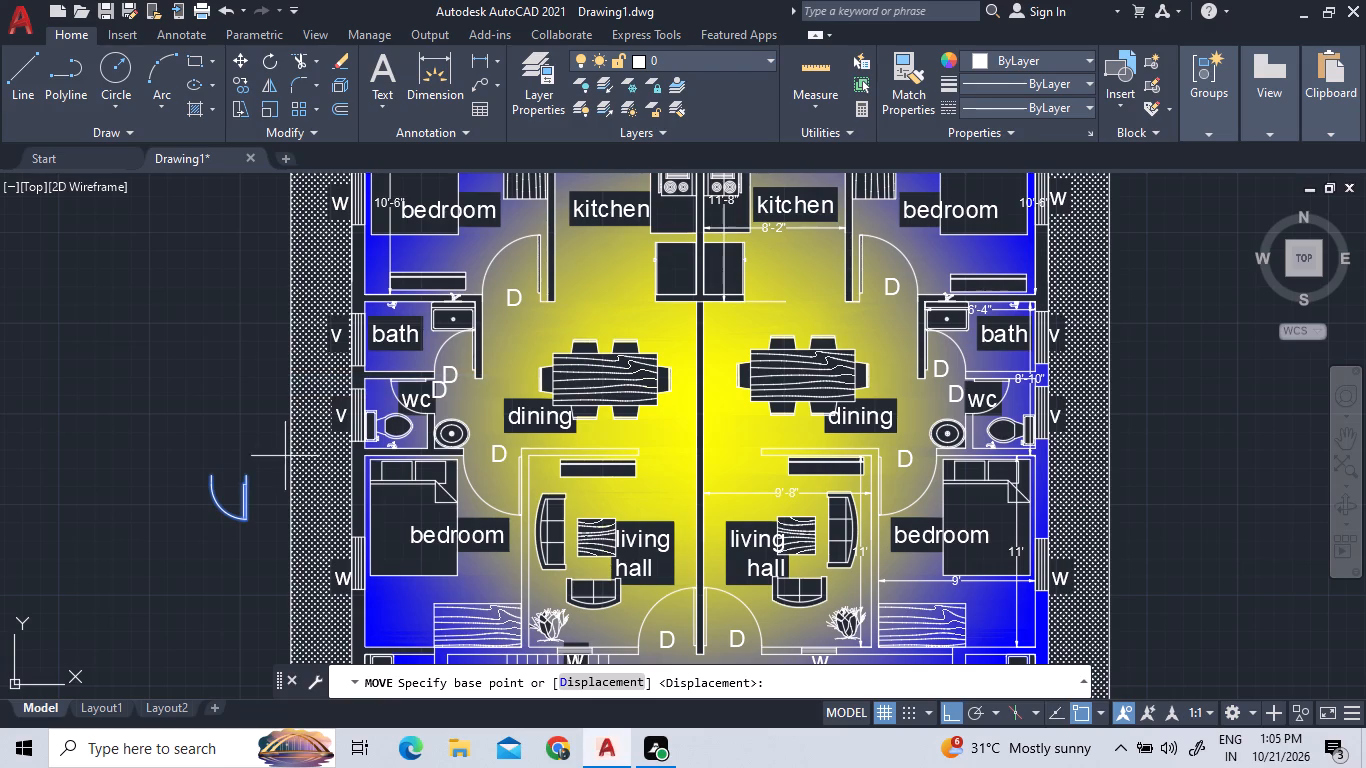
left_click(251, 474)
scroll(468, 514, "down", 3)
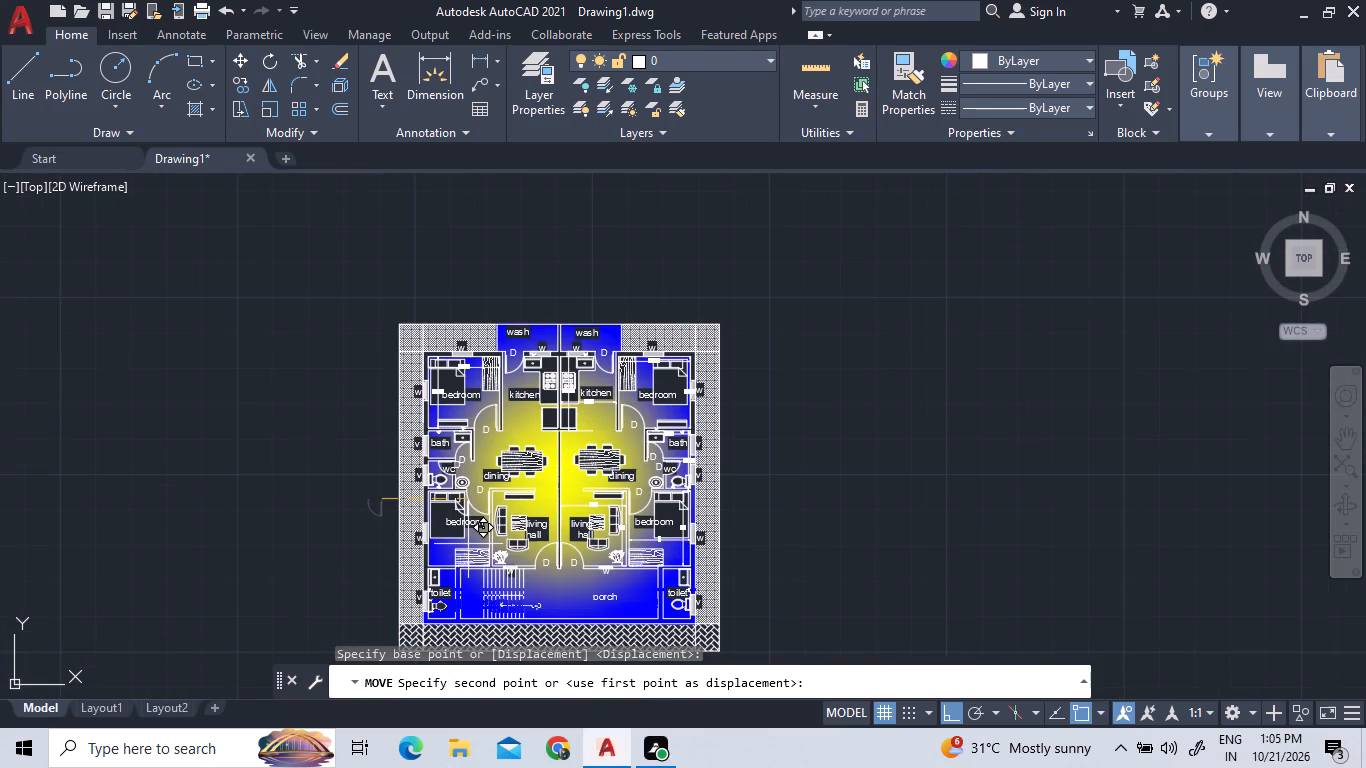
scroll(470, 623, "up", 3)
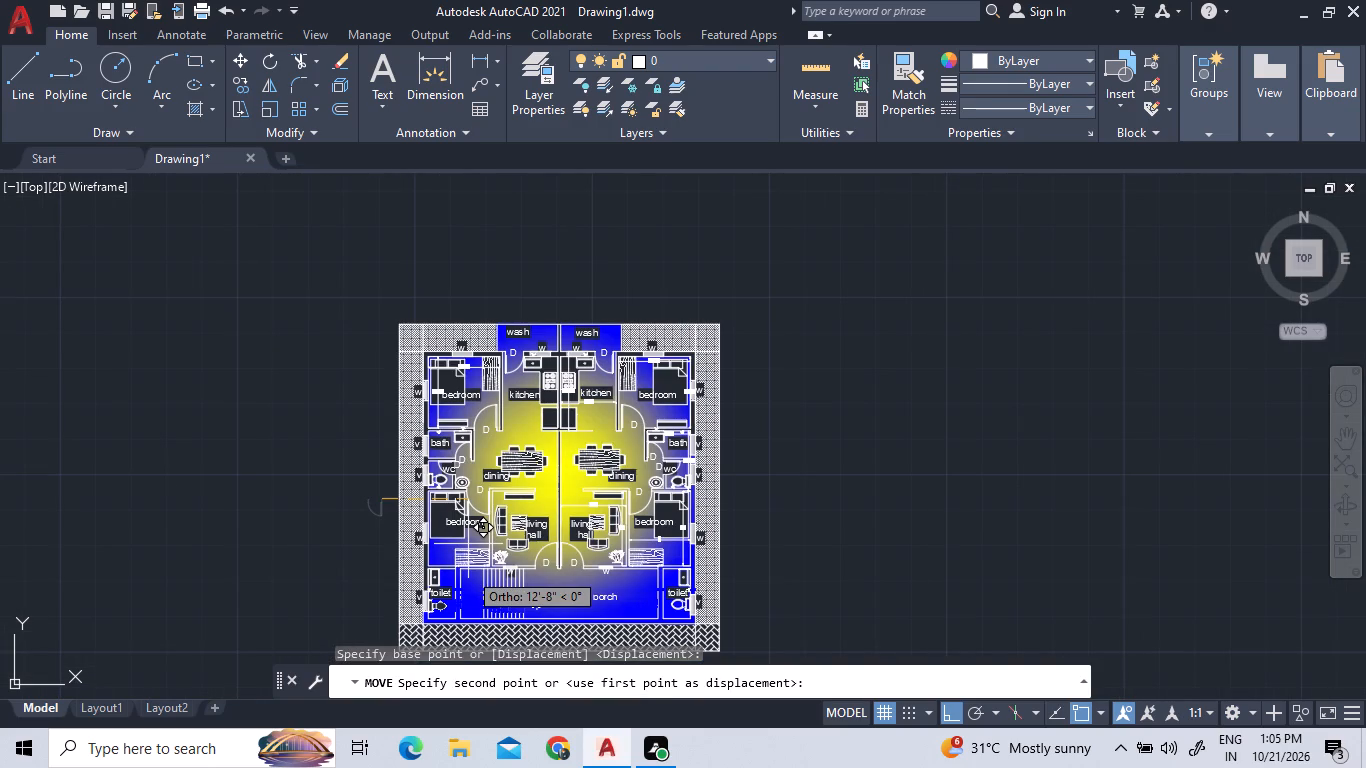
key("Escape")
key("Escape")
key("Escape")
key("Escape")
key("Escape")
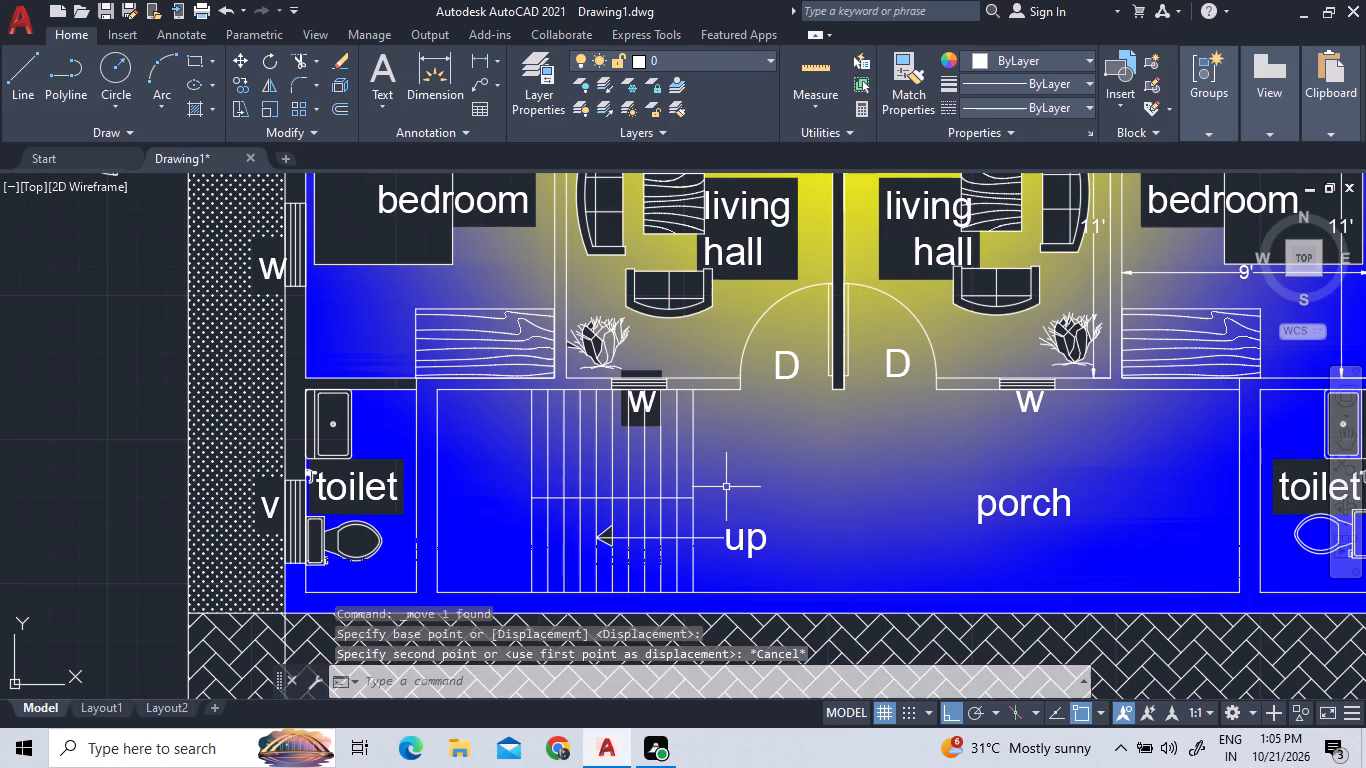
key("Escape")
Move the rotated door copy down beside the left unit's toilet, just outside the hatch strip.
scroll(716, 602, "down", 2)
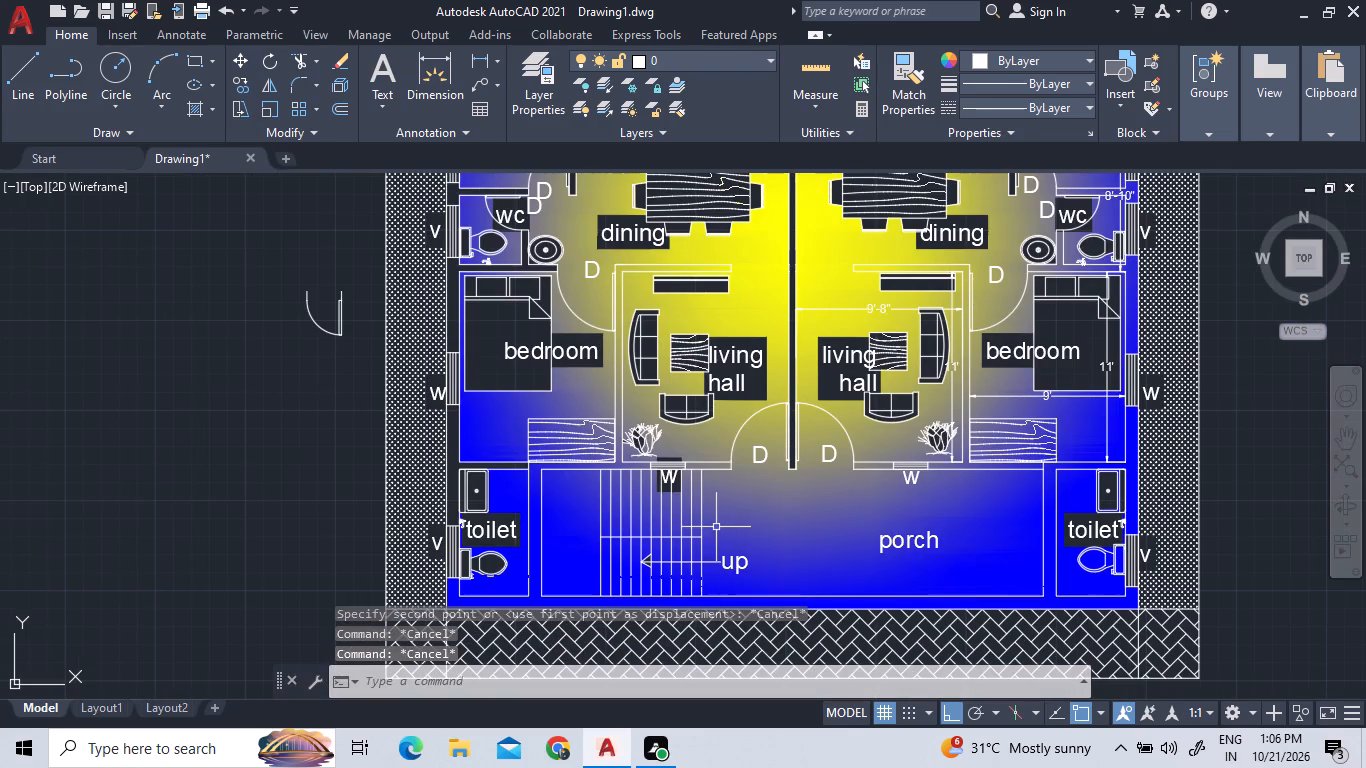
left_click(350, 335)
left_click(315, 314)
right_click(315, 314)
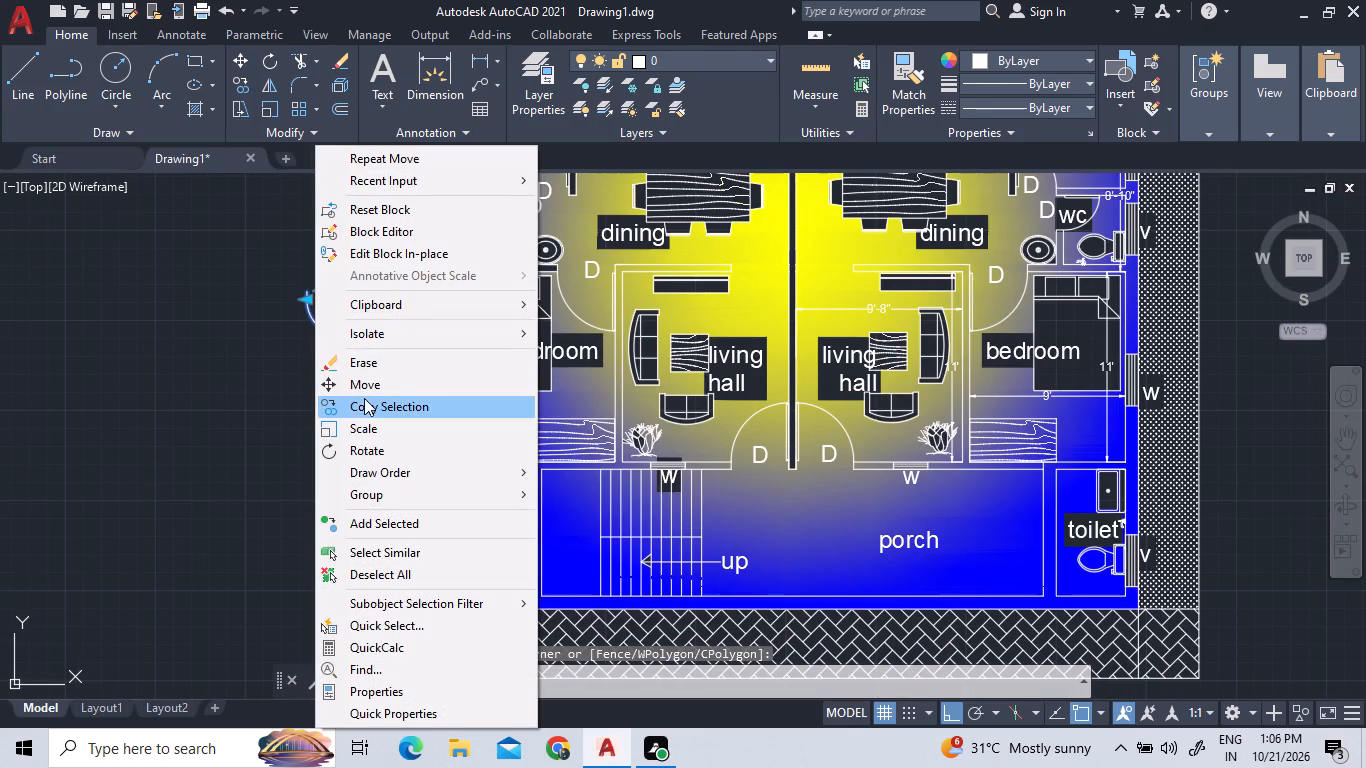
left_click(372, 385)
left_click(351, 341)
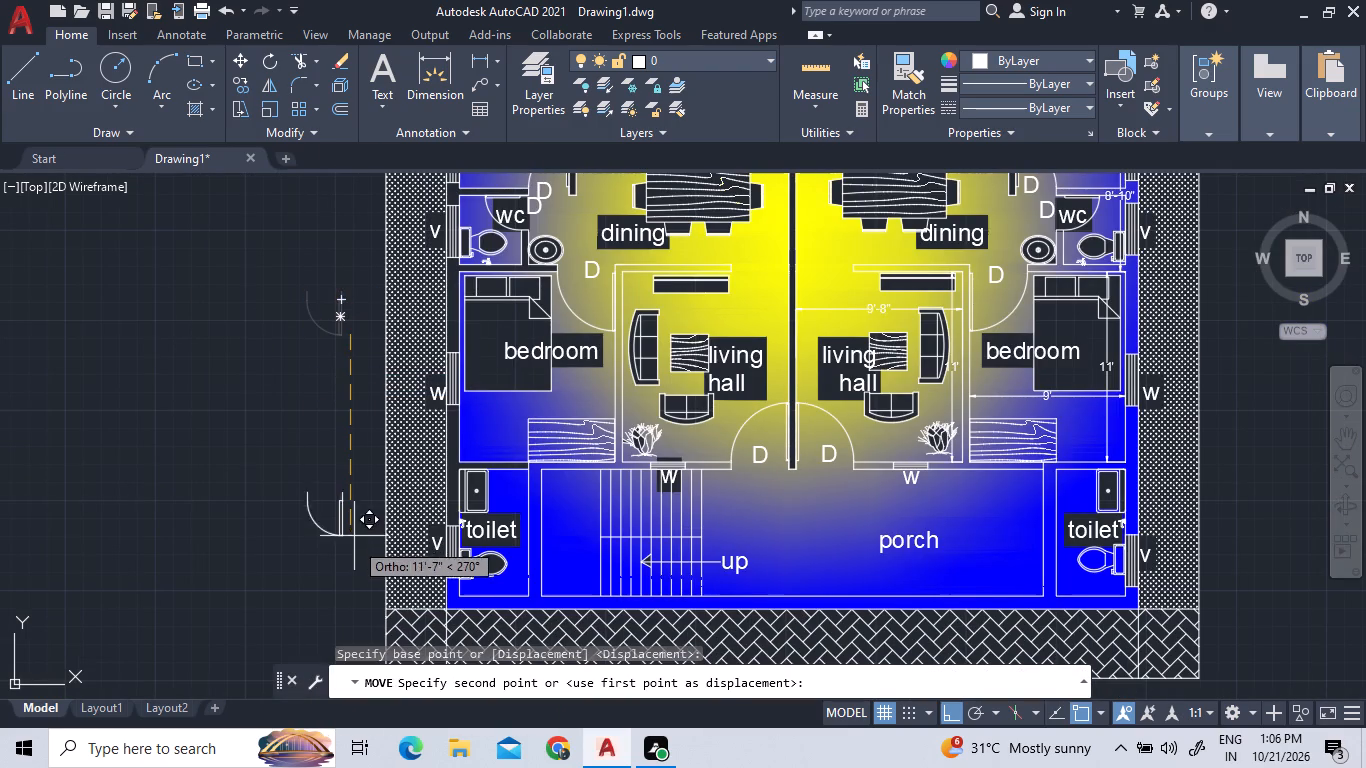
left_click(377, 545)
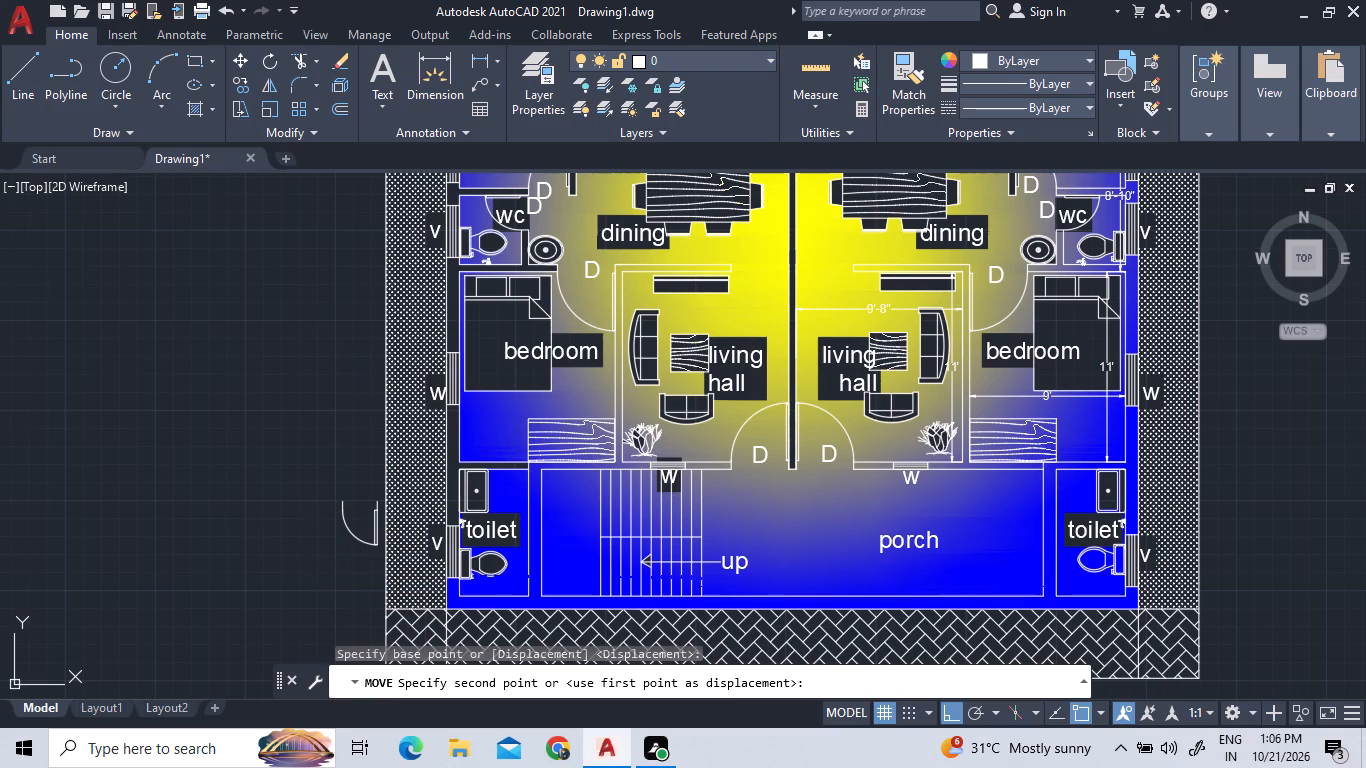
Move the door copy from its upper hinge-side end to the upper inner wall corner of the left unit's toilet, with Ortho off.
scroll(381, 541, "up", 3)
left_click(381, 541)
left_click(351, 515)
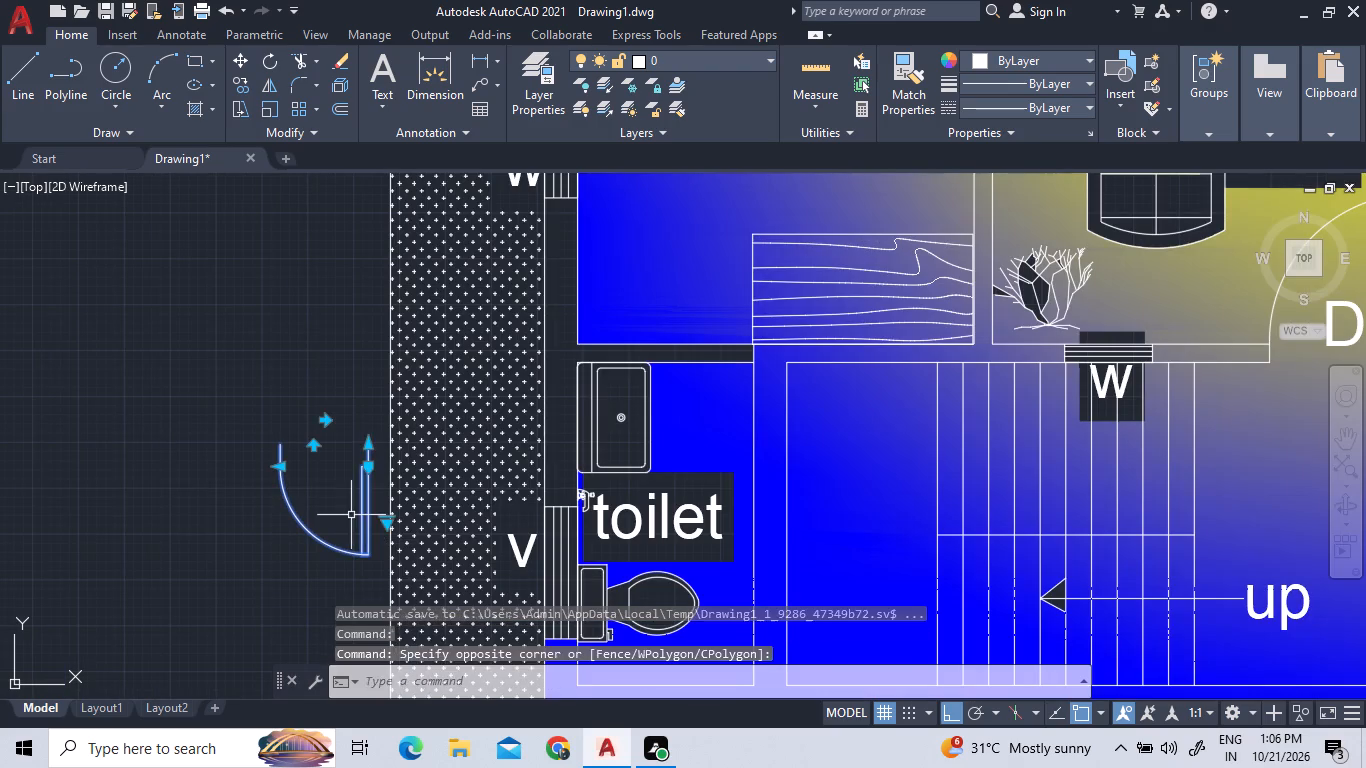
right_click(351, 515)
left_click(452, 382)
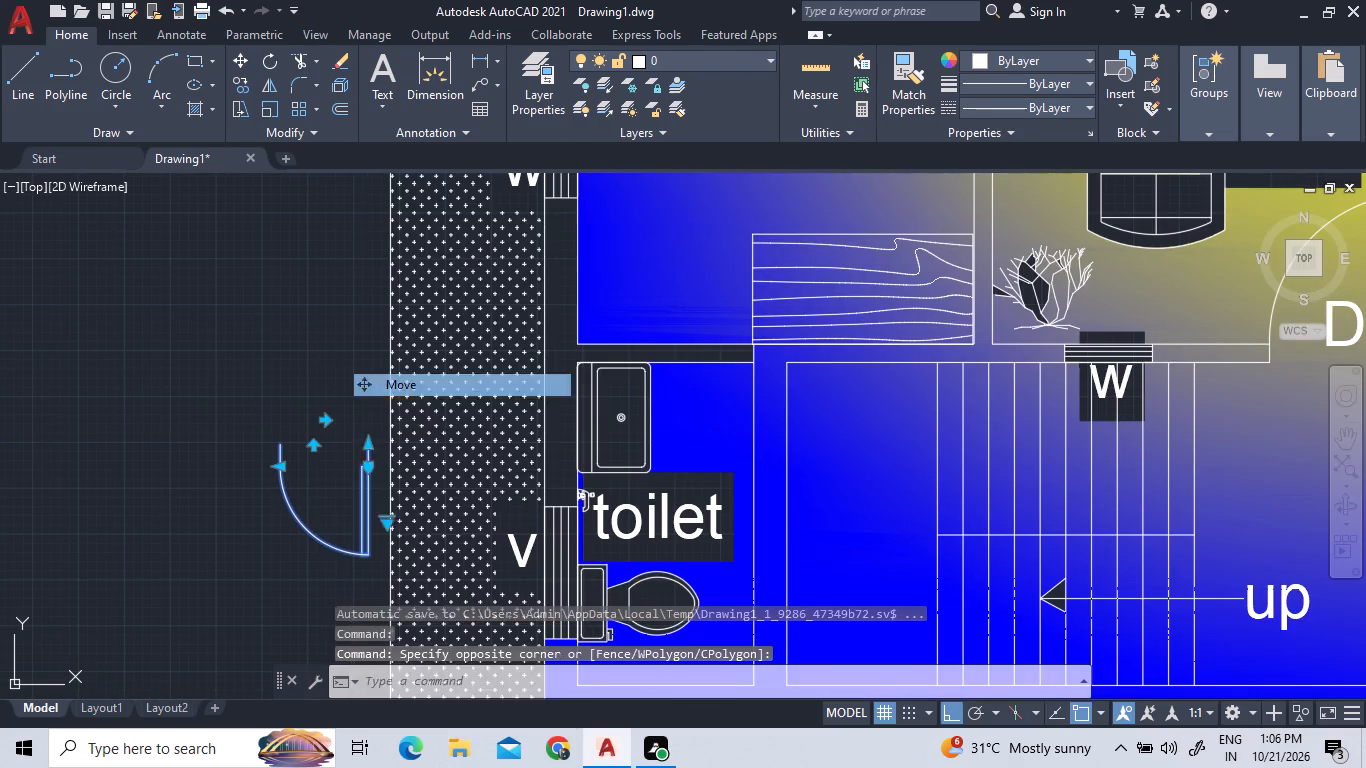
left_click(370, 439)
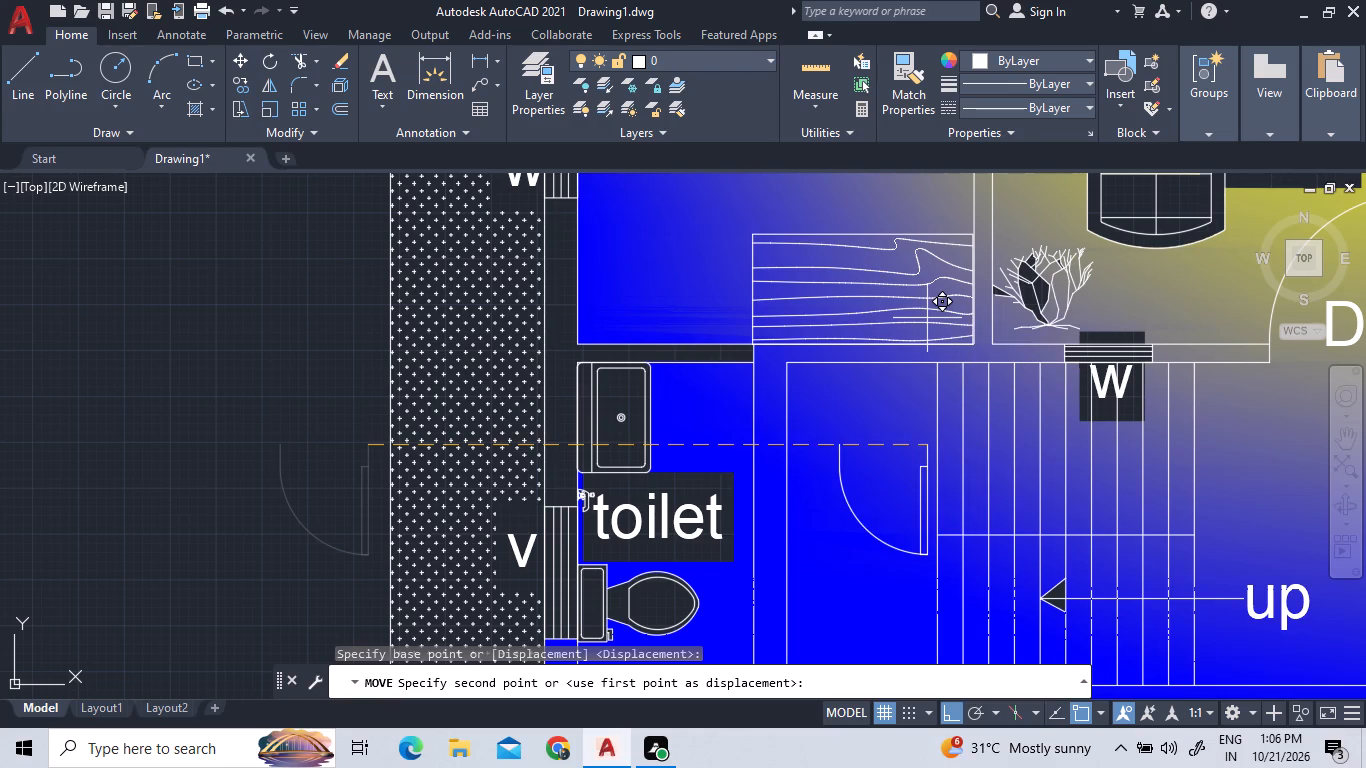
key("F8")
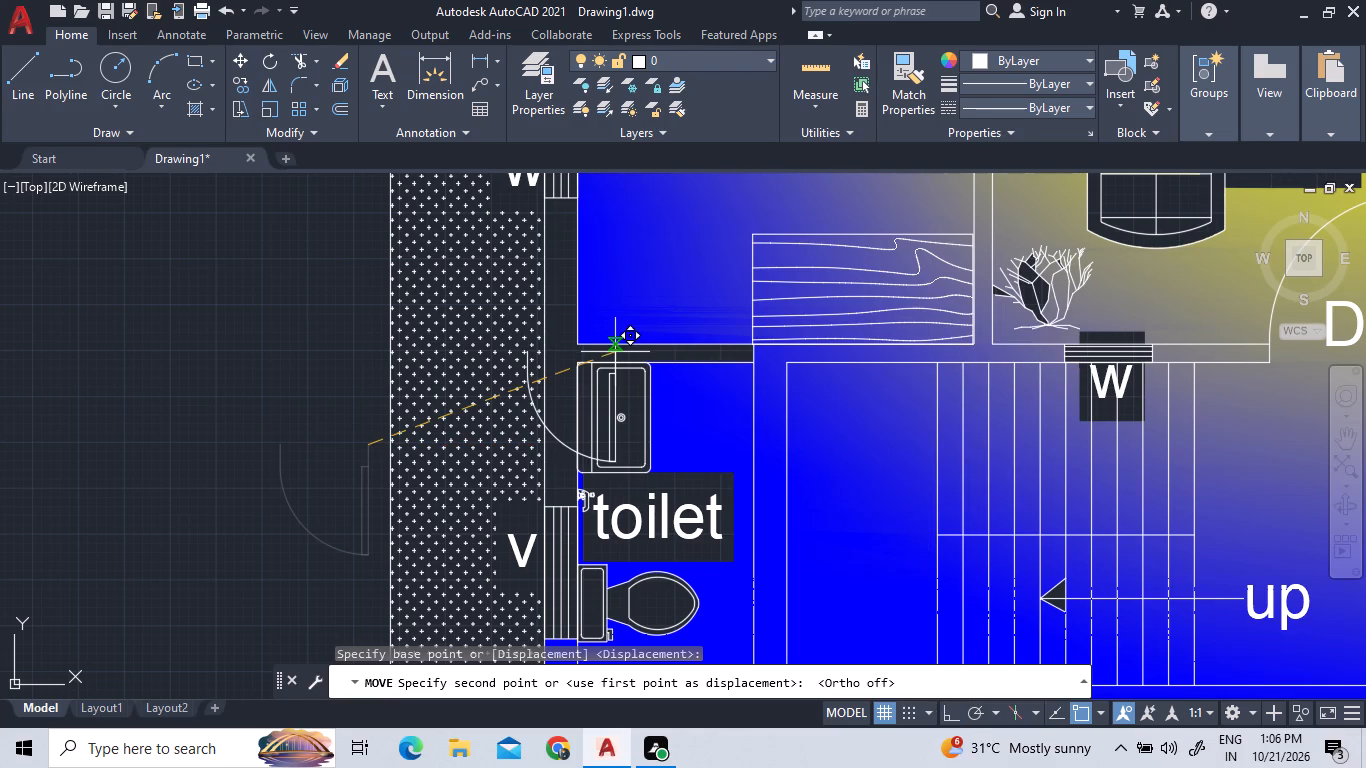
scroll(720, 343, "up", 2)
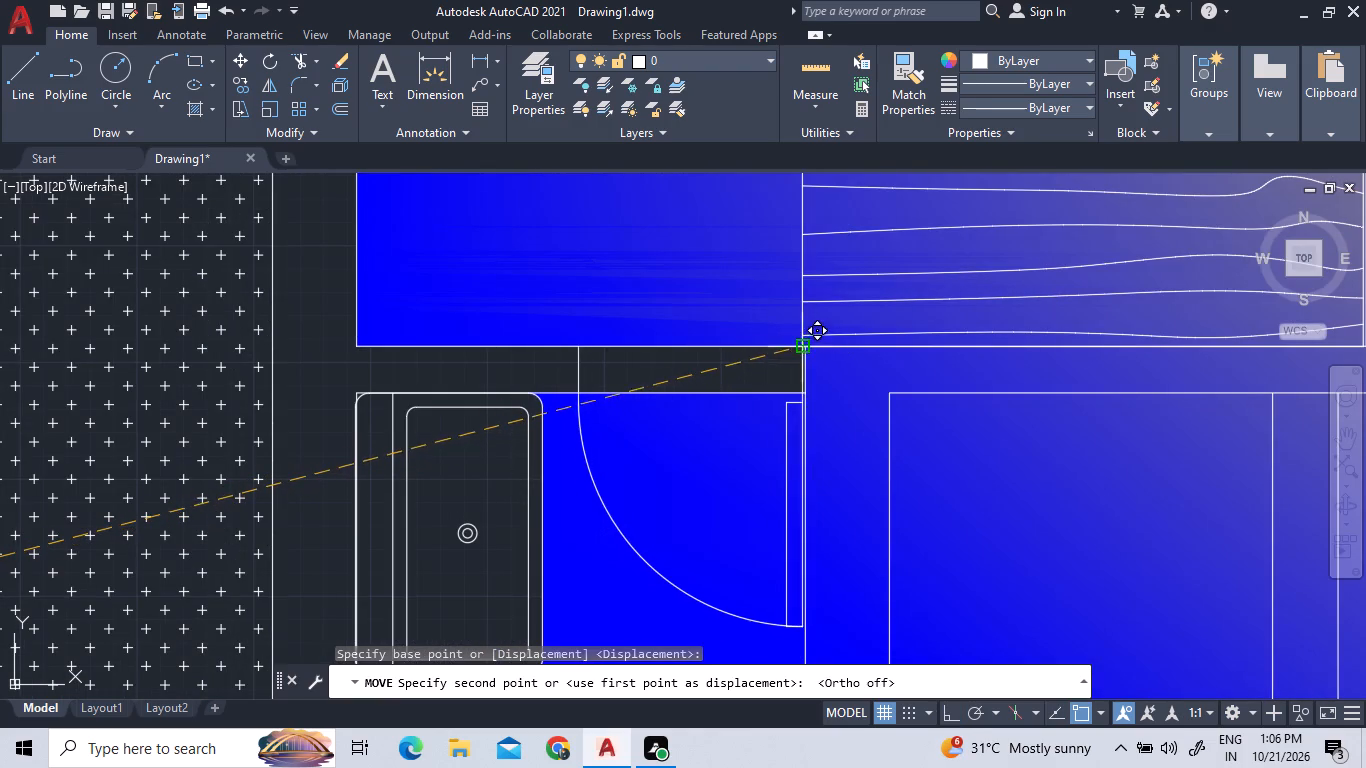
scroll(805, 348, "up", 3)
left_click(806, 348)
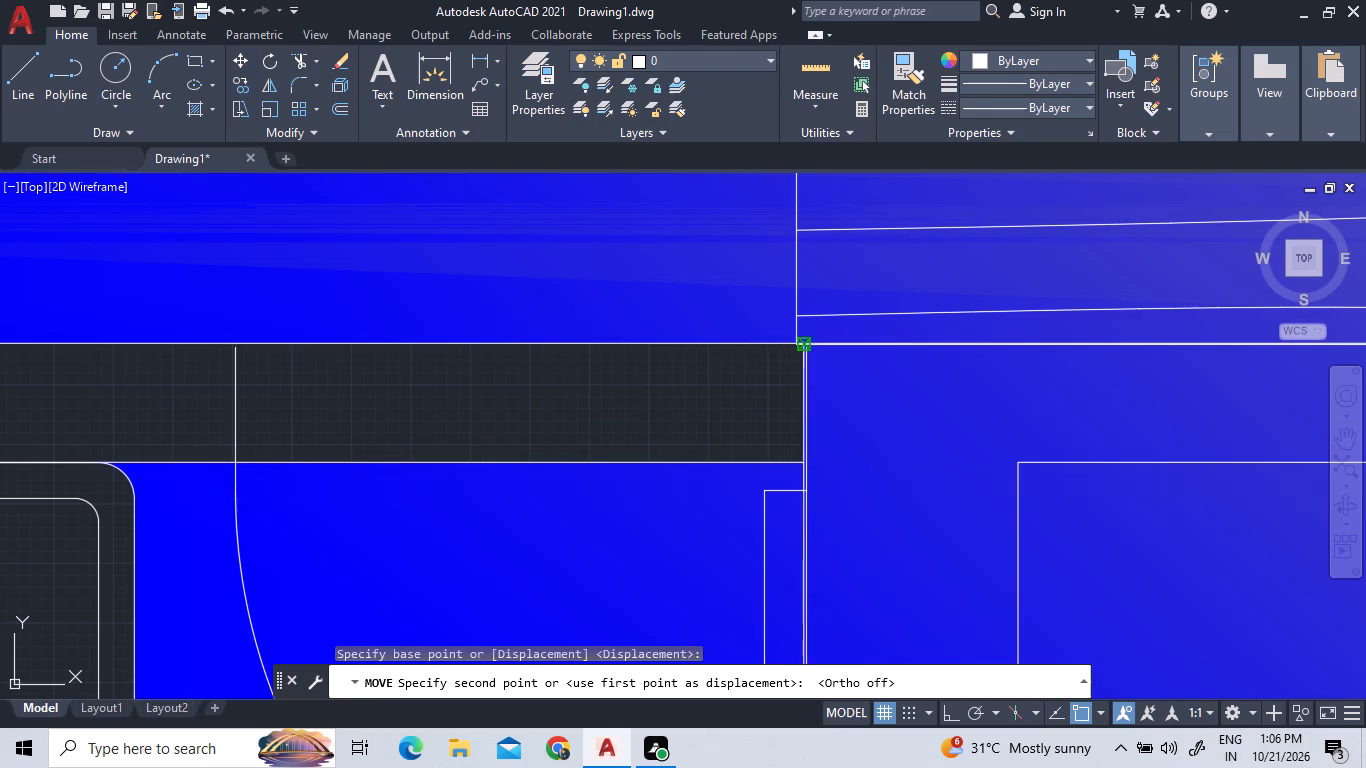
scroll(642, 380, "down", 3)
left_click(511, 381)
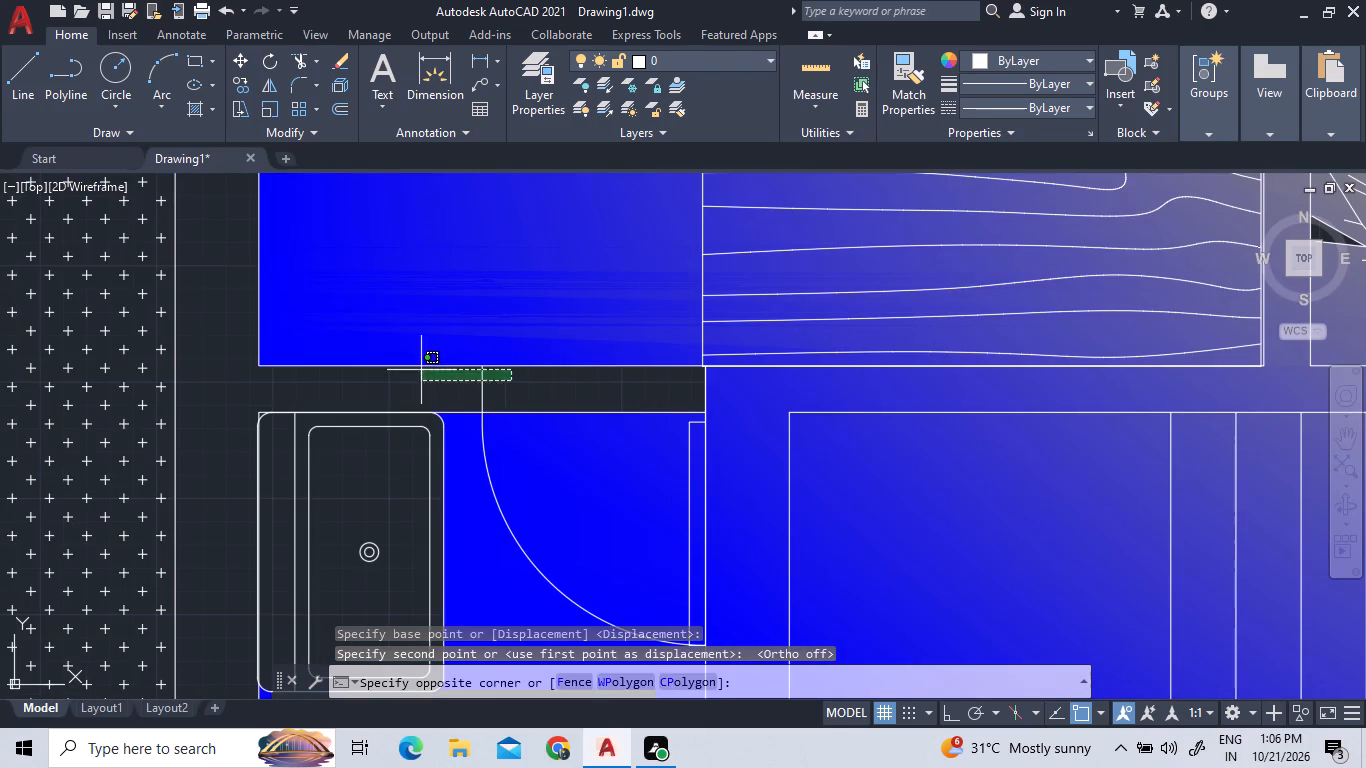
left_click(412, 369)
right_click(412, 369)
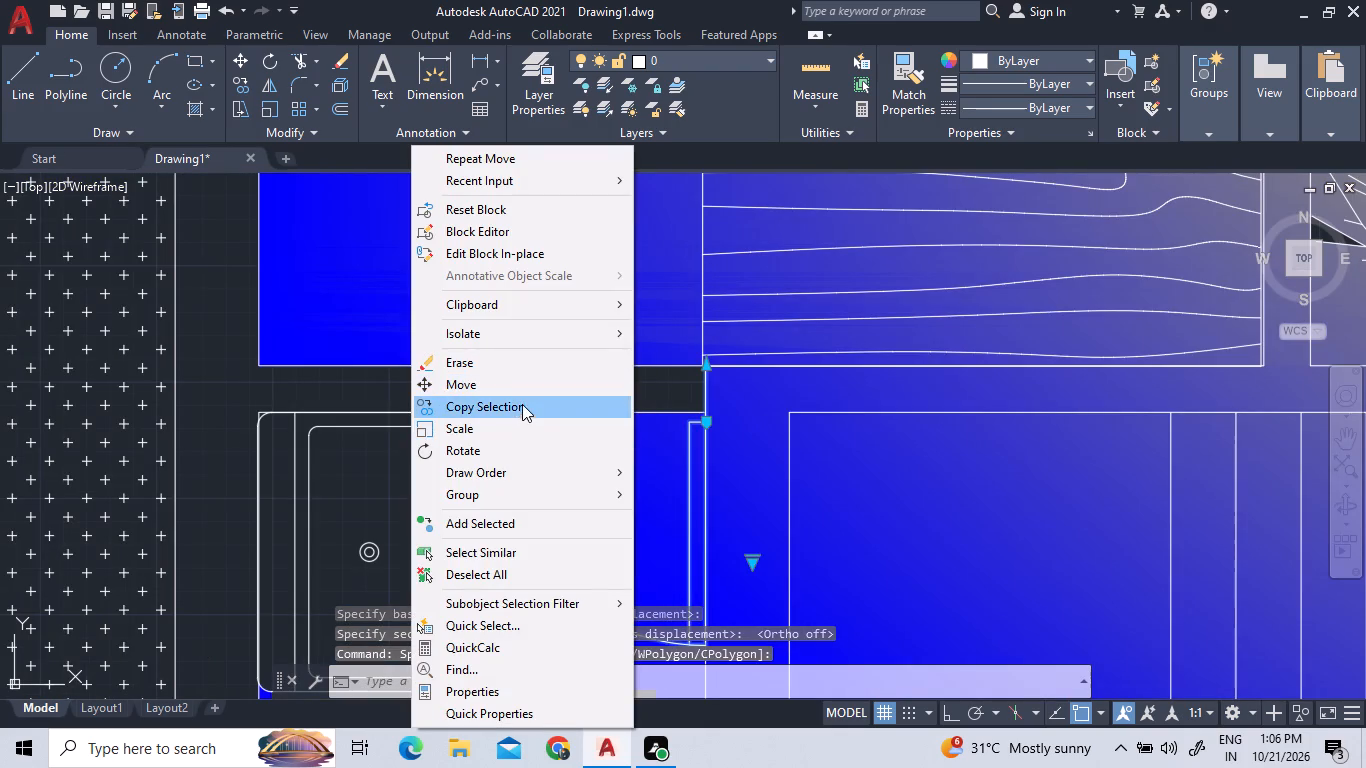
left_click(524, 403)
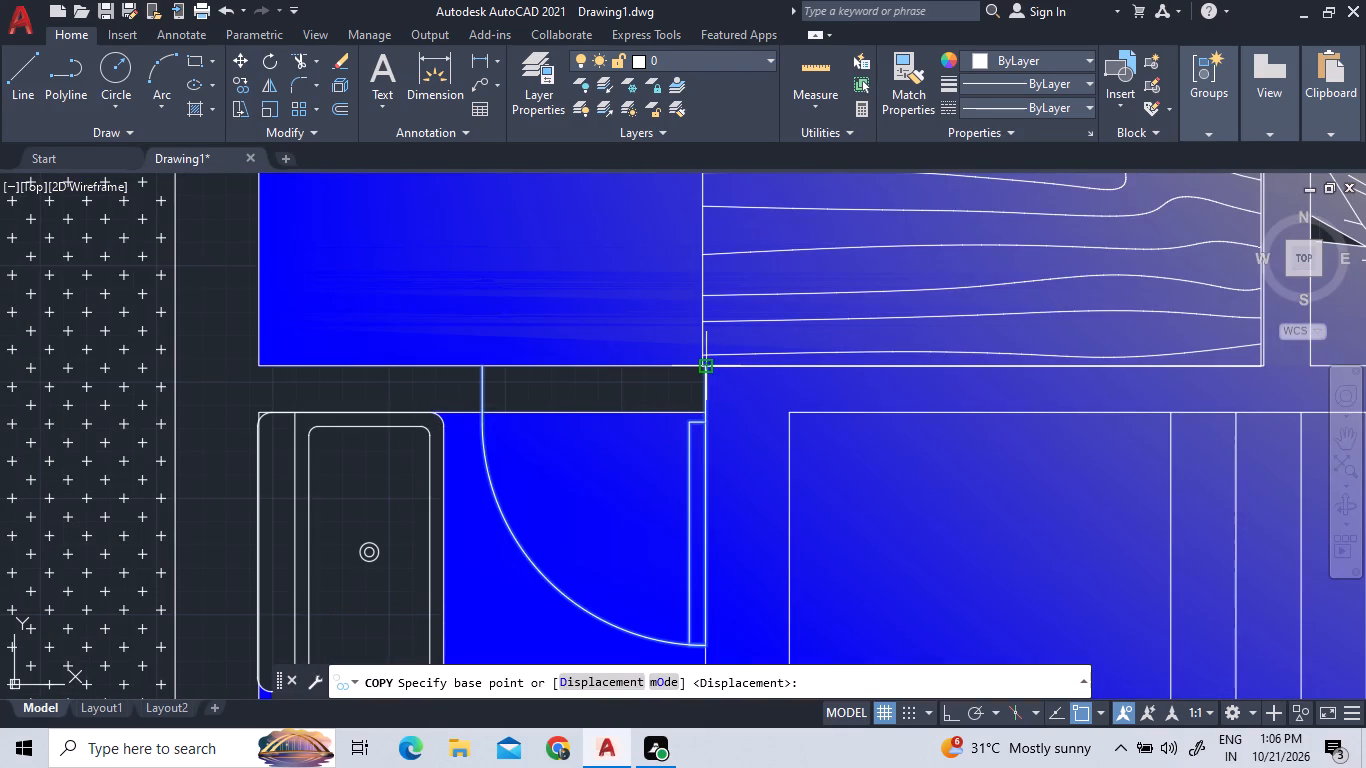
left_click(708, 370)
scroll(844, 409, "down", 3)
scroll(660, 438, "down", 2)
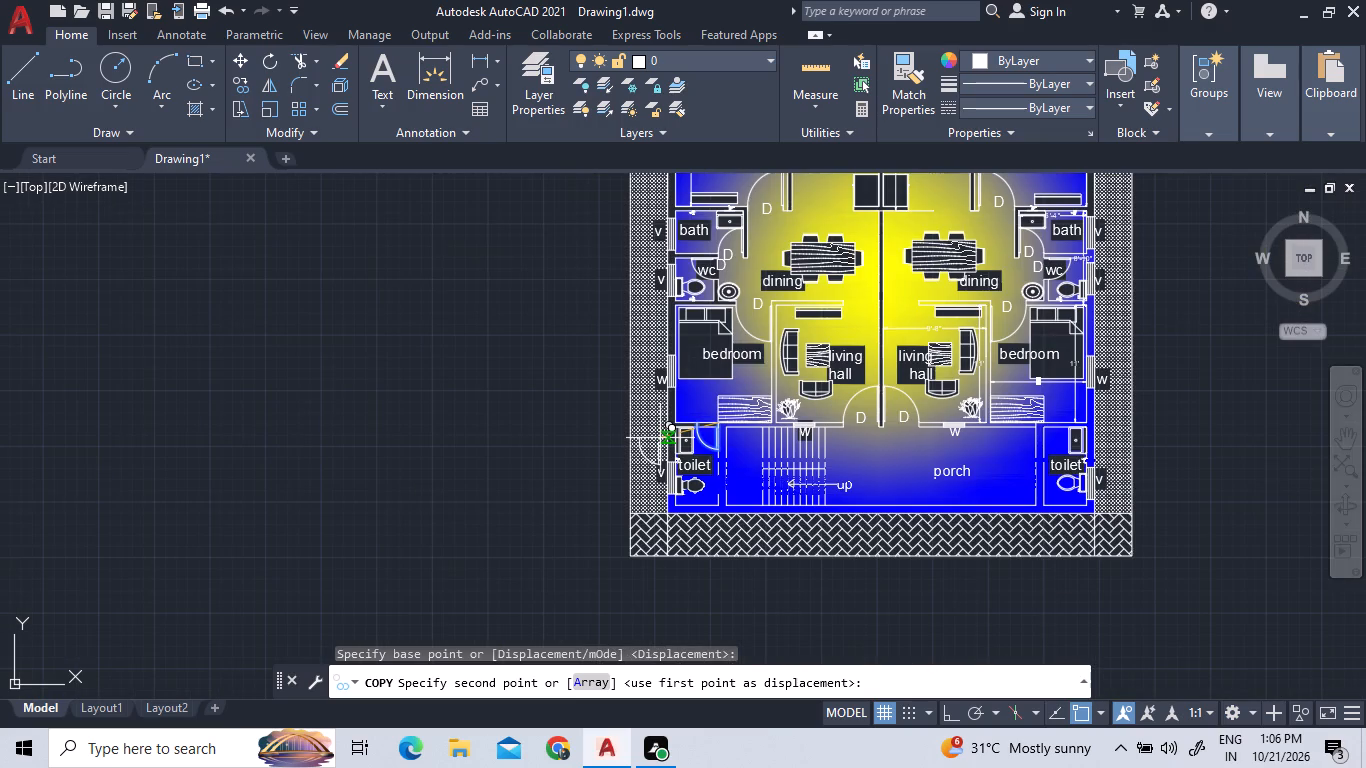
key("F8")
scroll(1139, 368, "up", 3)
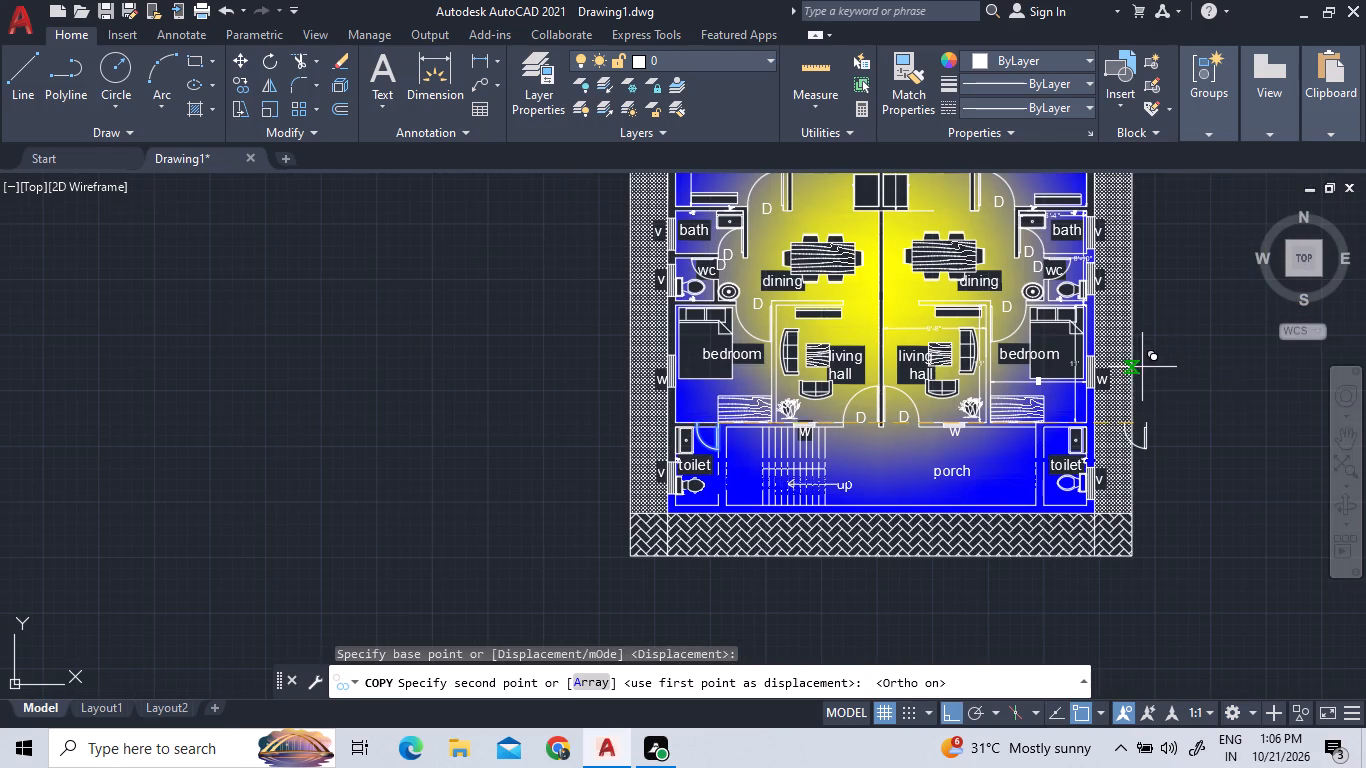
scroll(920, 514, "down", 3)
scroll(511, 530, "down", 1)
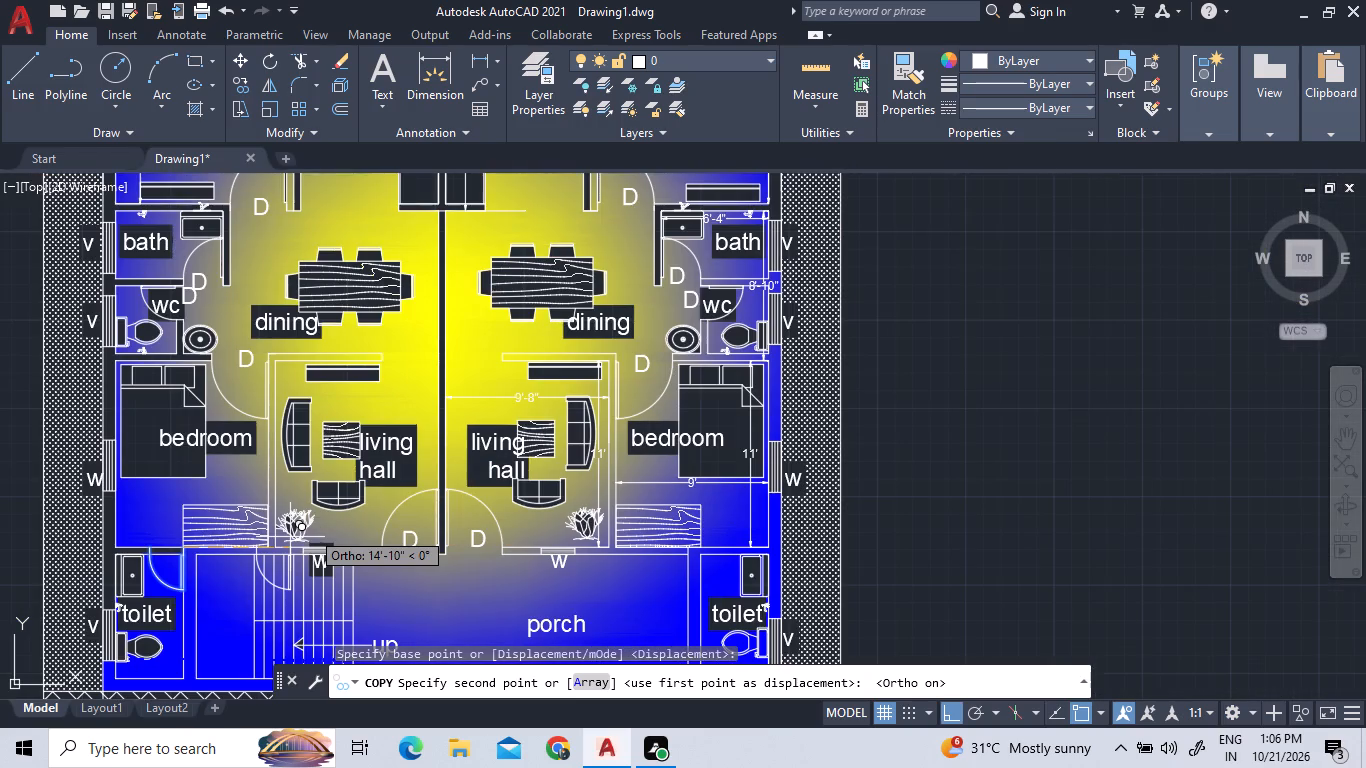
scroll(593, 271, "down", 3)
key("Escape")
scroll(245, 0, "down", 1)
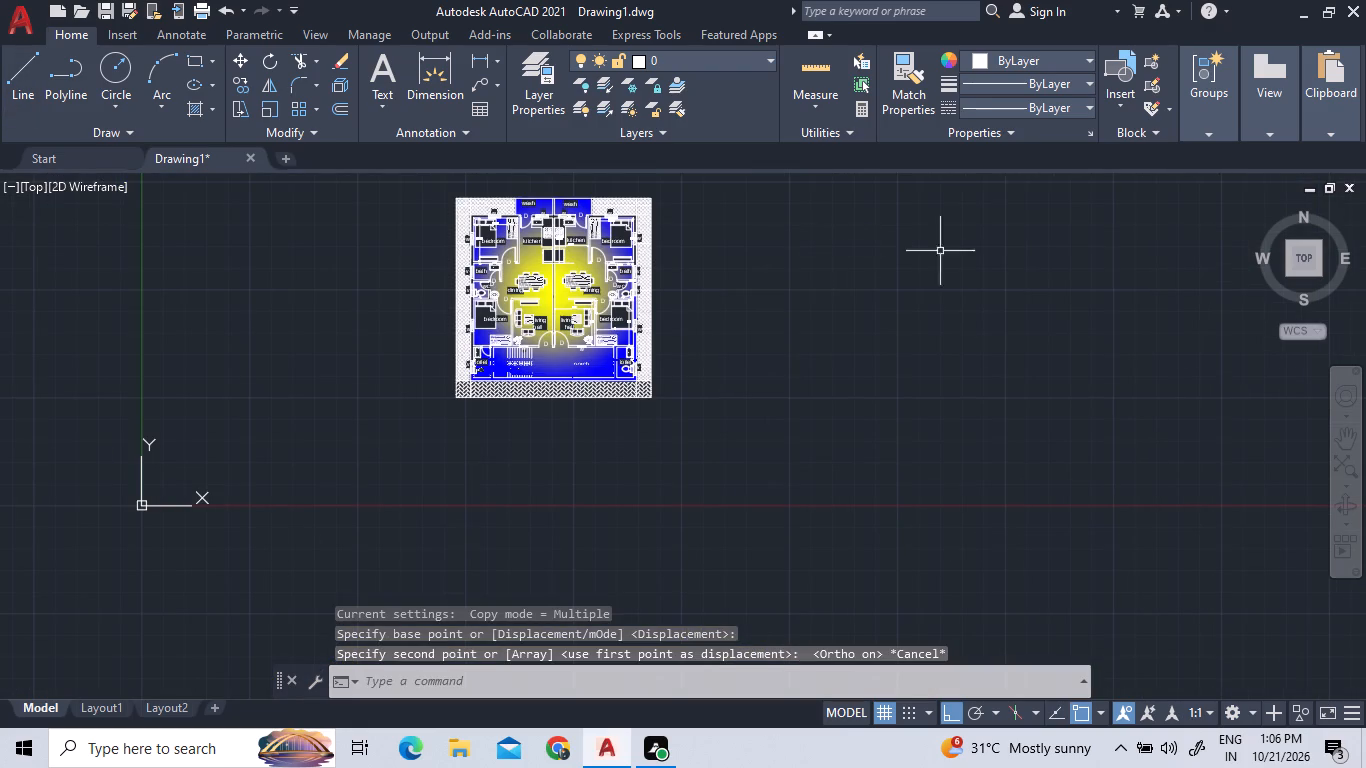
Copy the left unit's toilet door from its upper swing-side end to the right unit's toilet opening, at the wall corner nearest the porch.
scroll(558, 259, "up", 3)
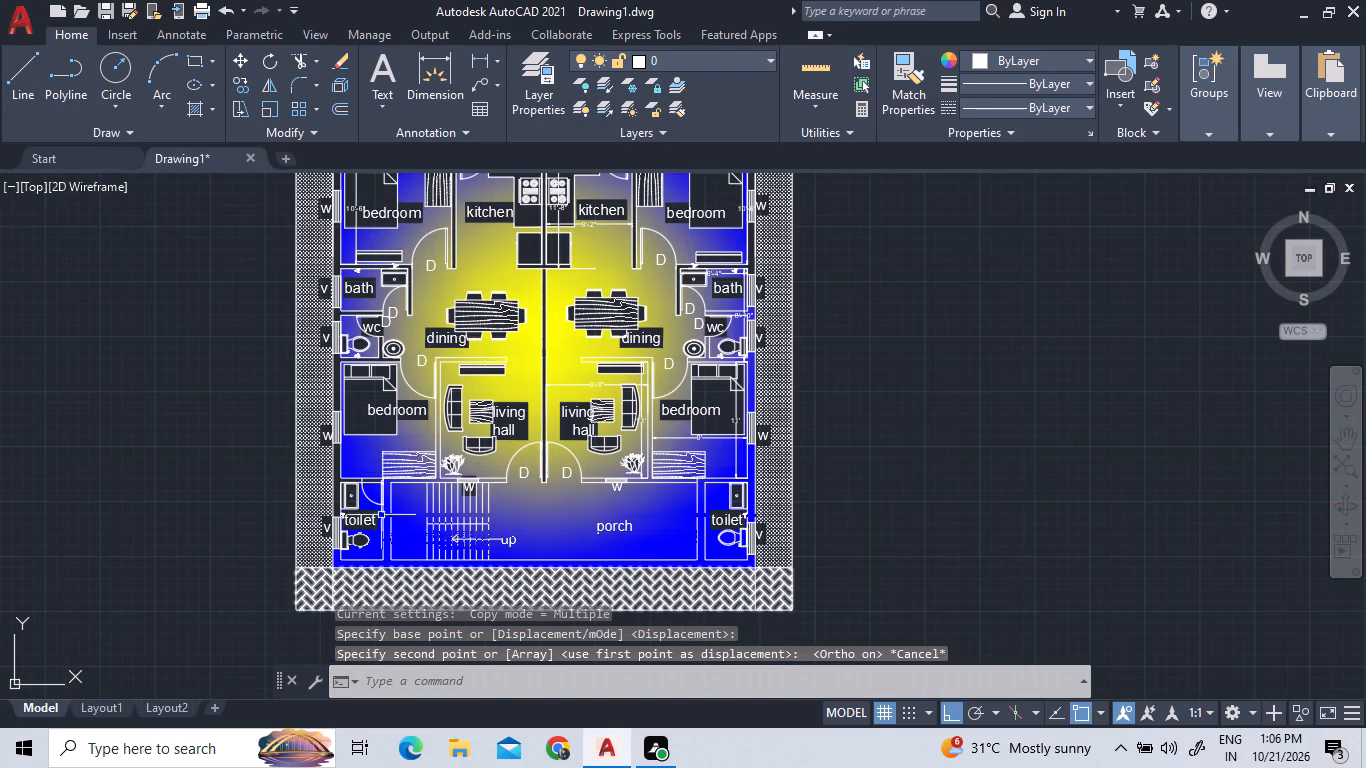
scroll(407, 505, "up", 3)
scroll(320, 495, "up", 2)
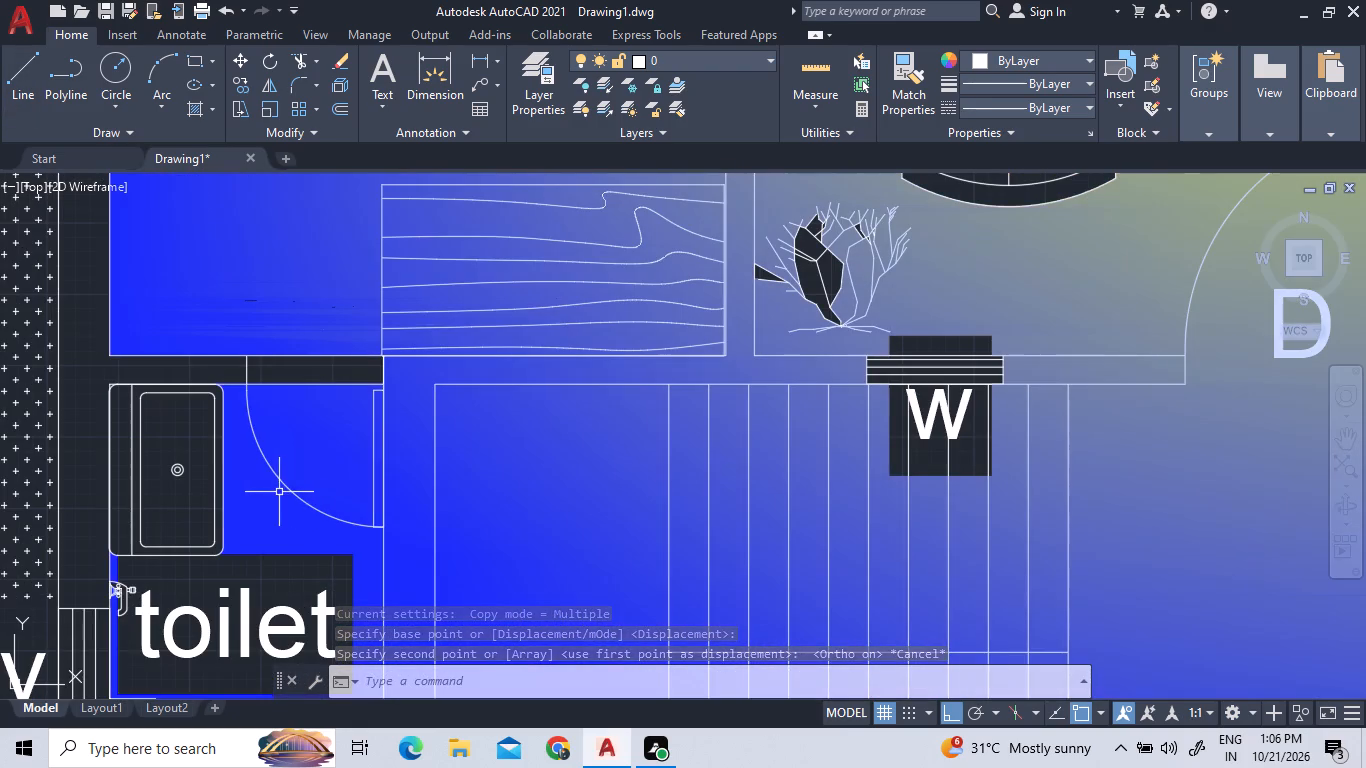
left_click(262, 369)
left_click(233, 367)
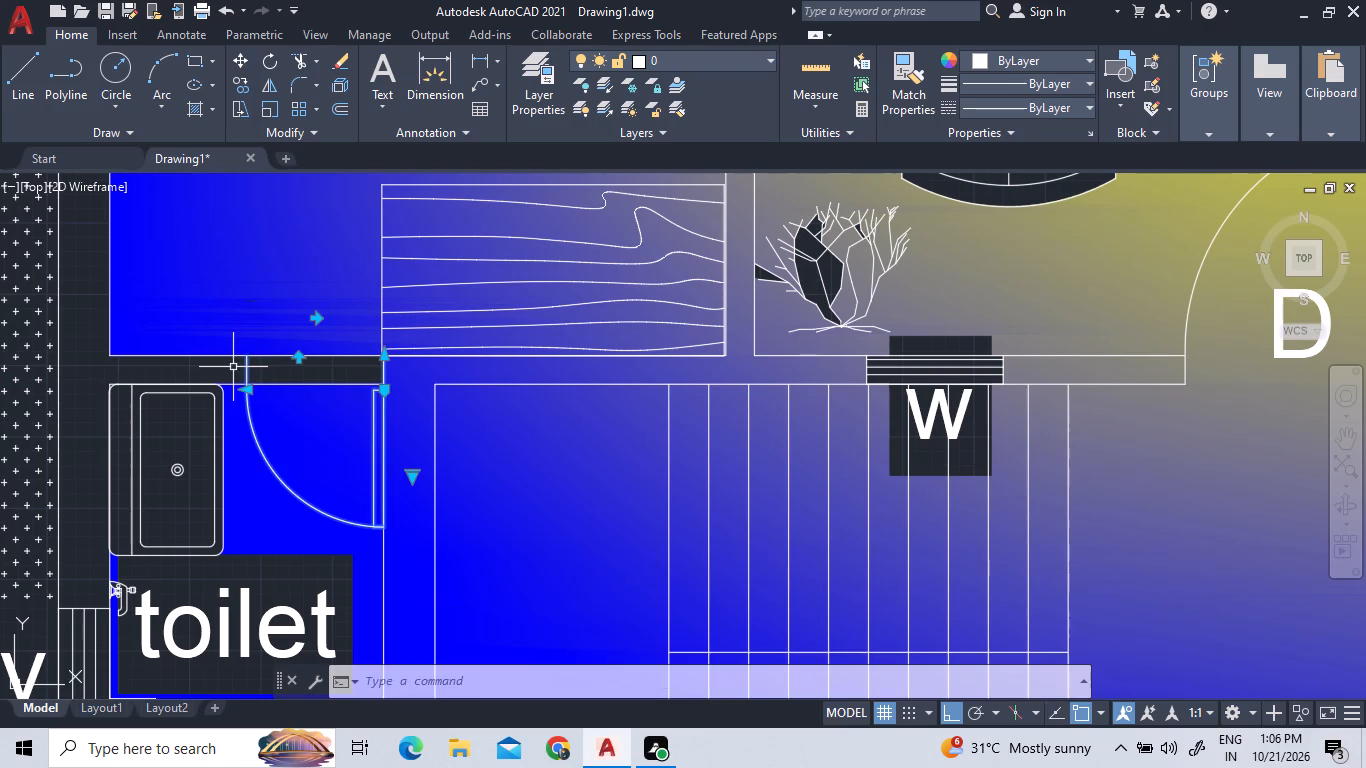
right_click(257, 372)
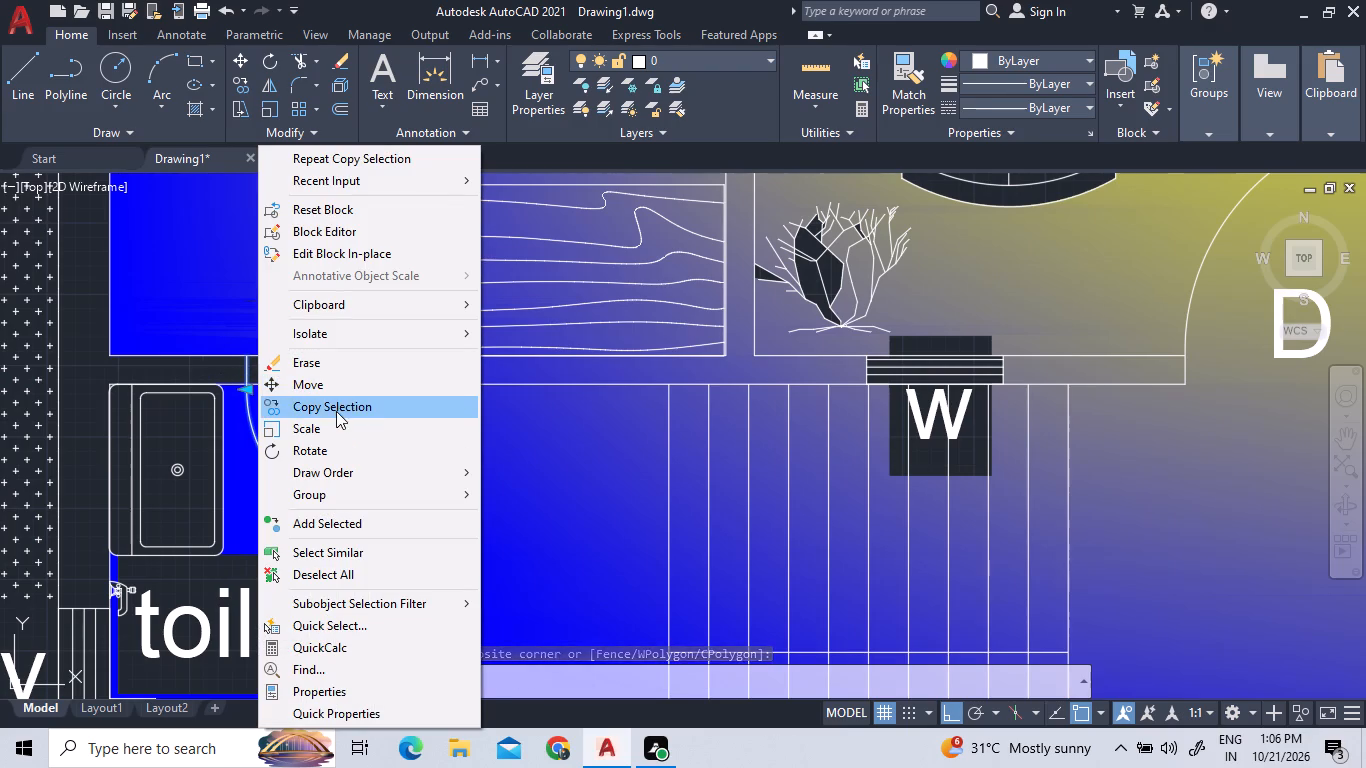
left_click(336, 411)
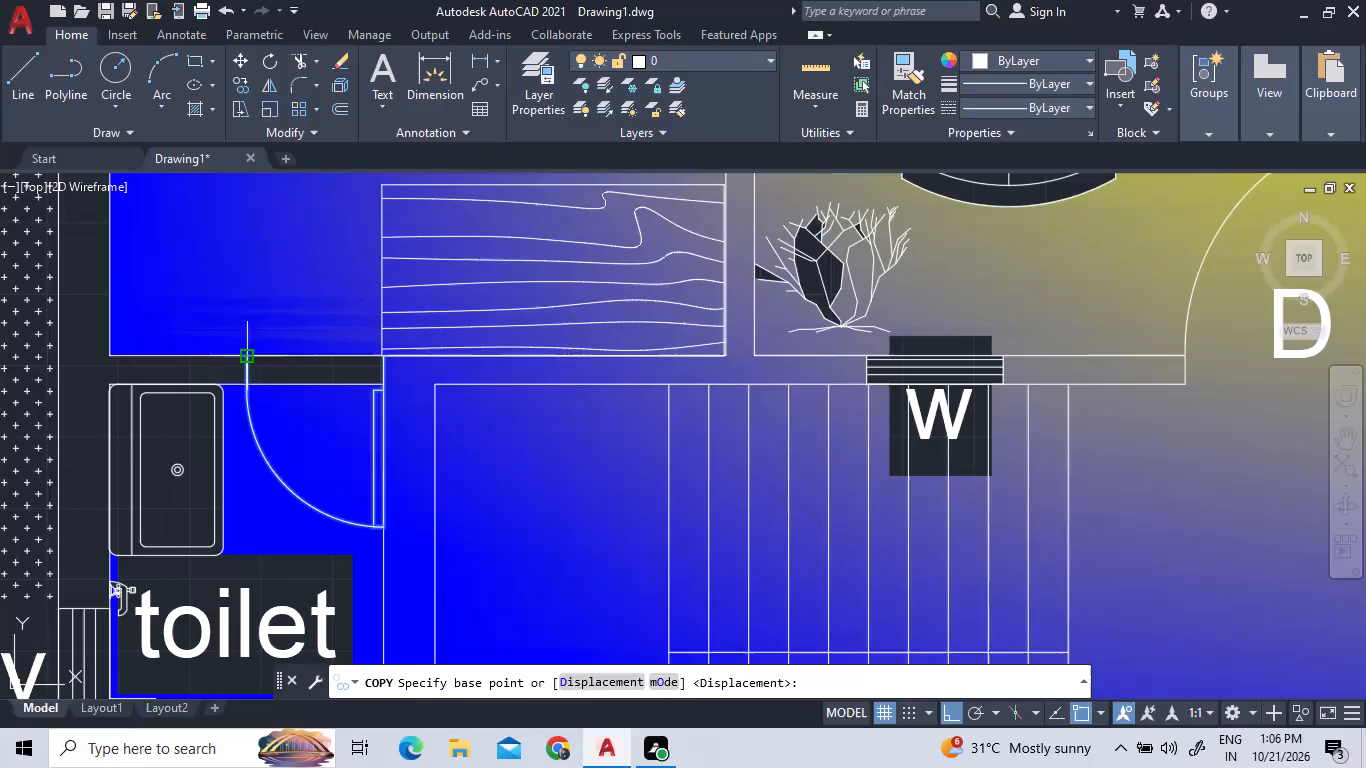
left_click(249, 361)
scroll(300, 411, "down", 6)
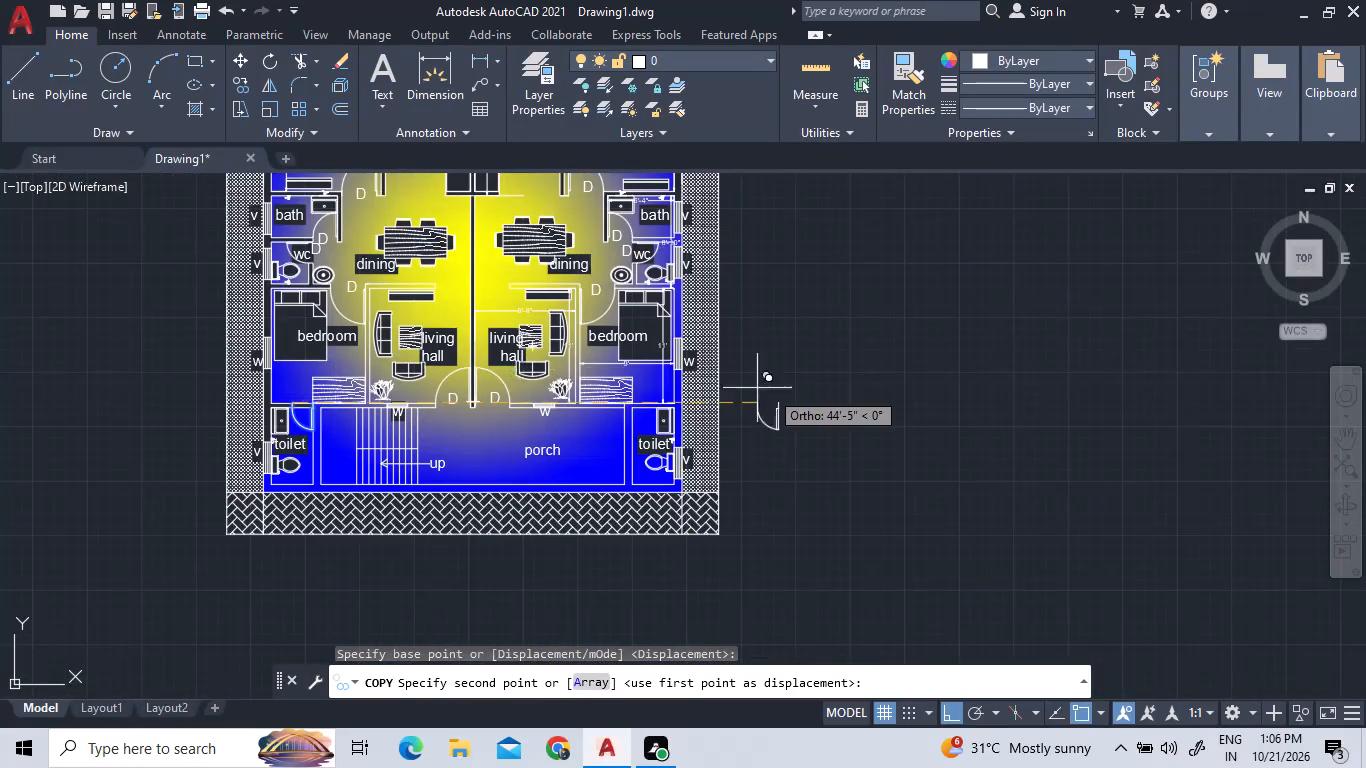
scroll(769, 390, "up", 3)
scroll(364, 423, "up", 2)
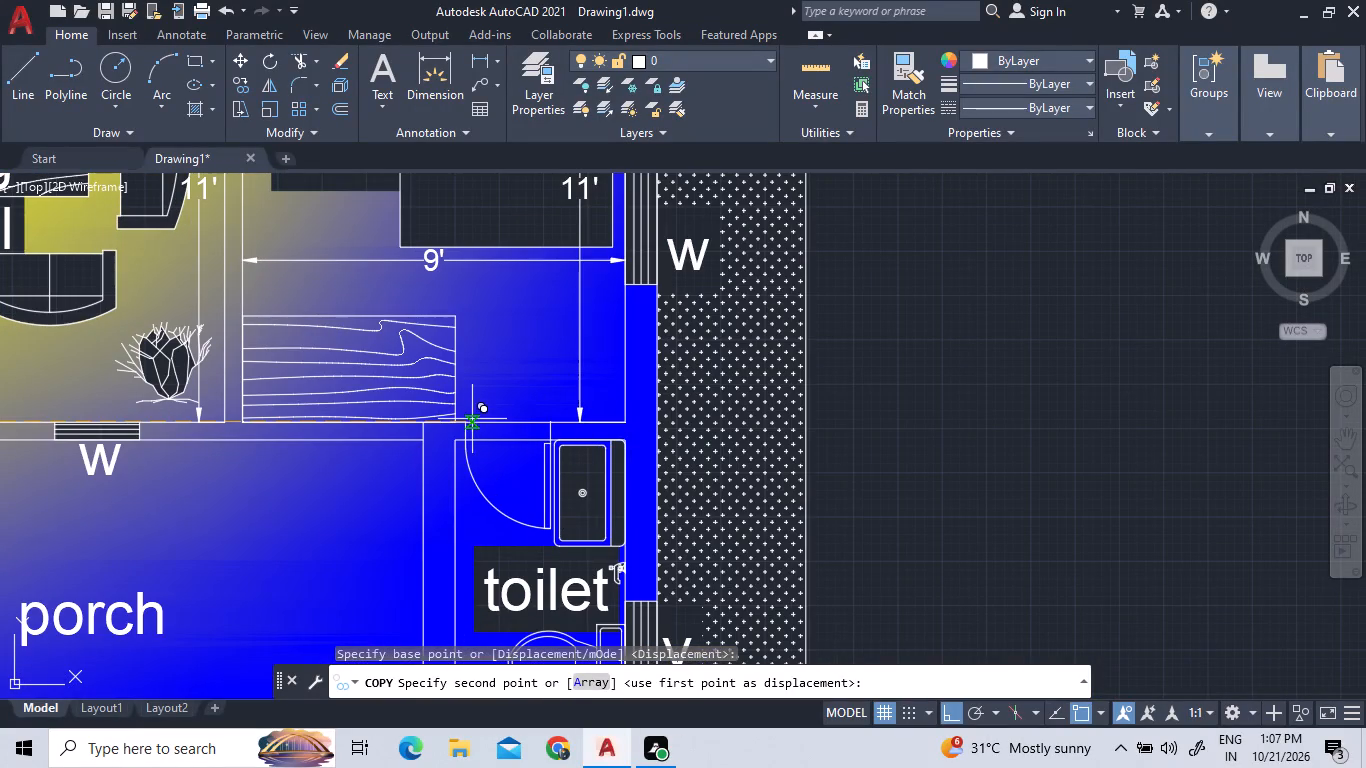
scroll(477, 420, "up", 2)
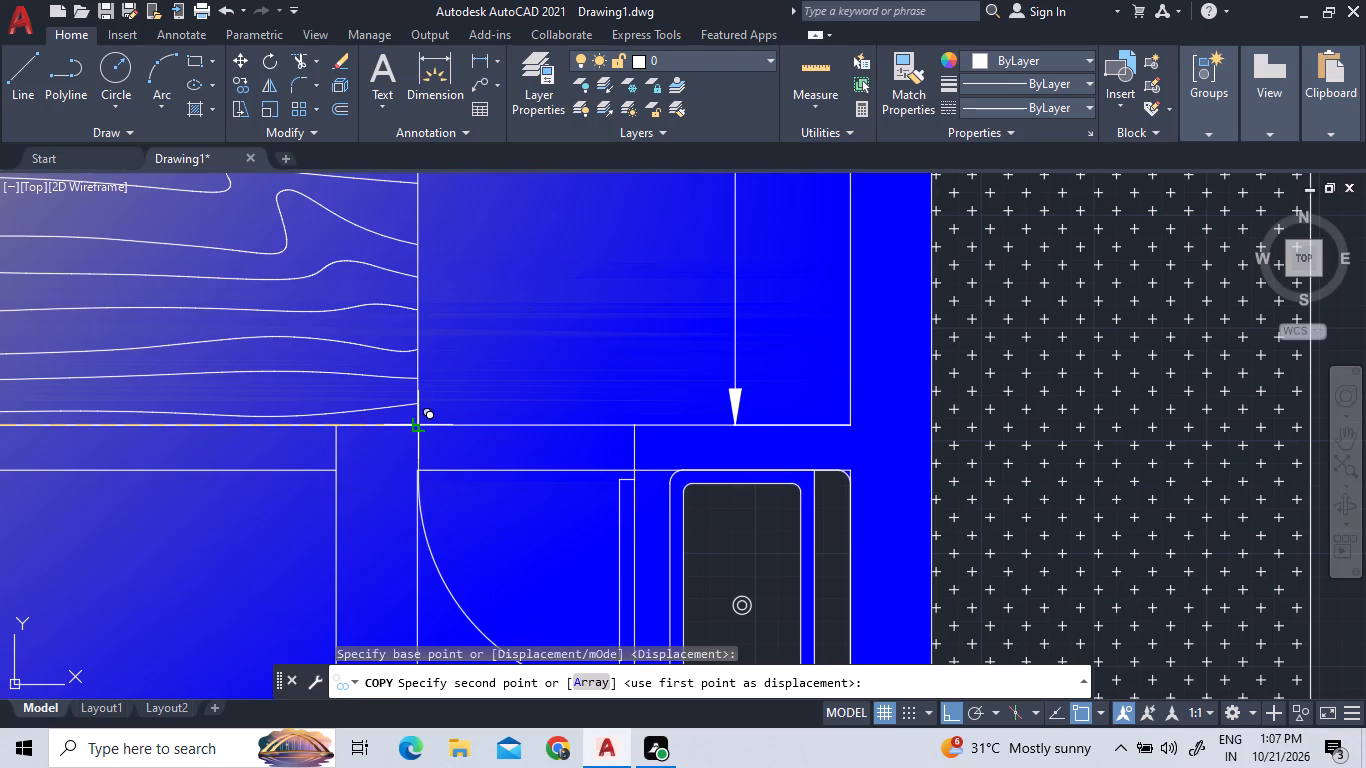
left_click(415, 428)
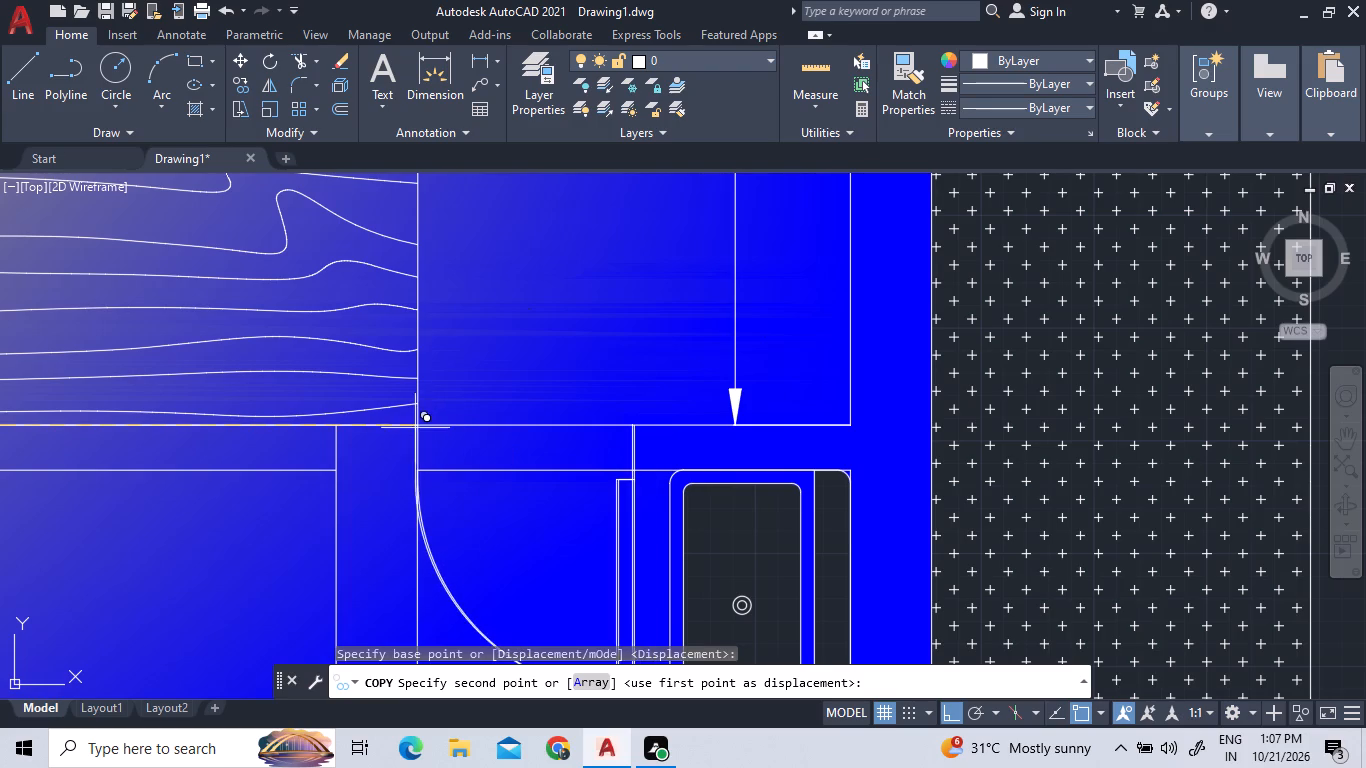
key("Escape")
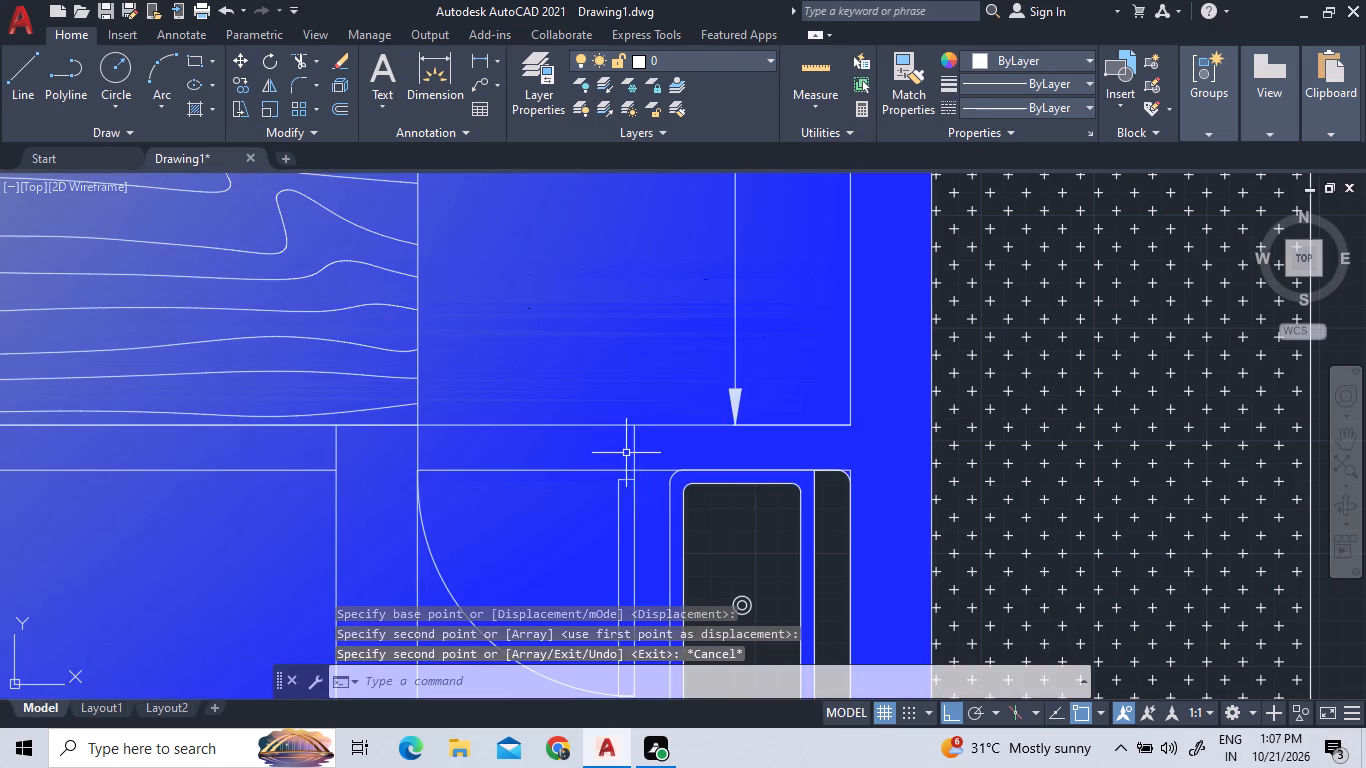
Flip the copied door's hanging side so its leaf lies against the porch-side wall of the right unit's toilet.
left_click(625, 453)
key("Escape")
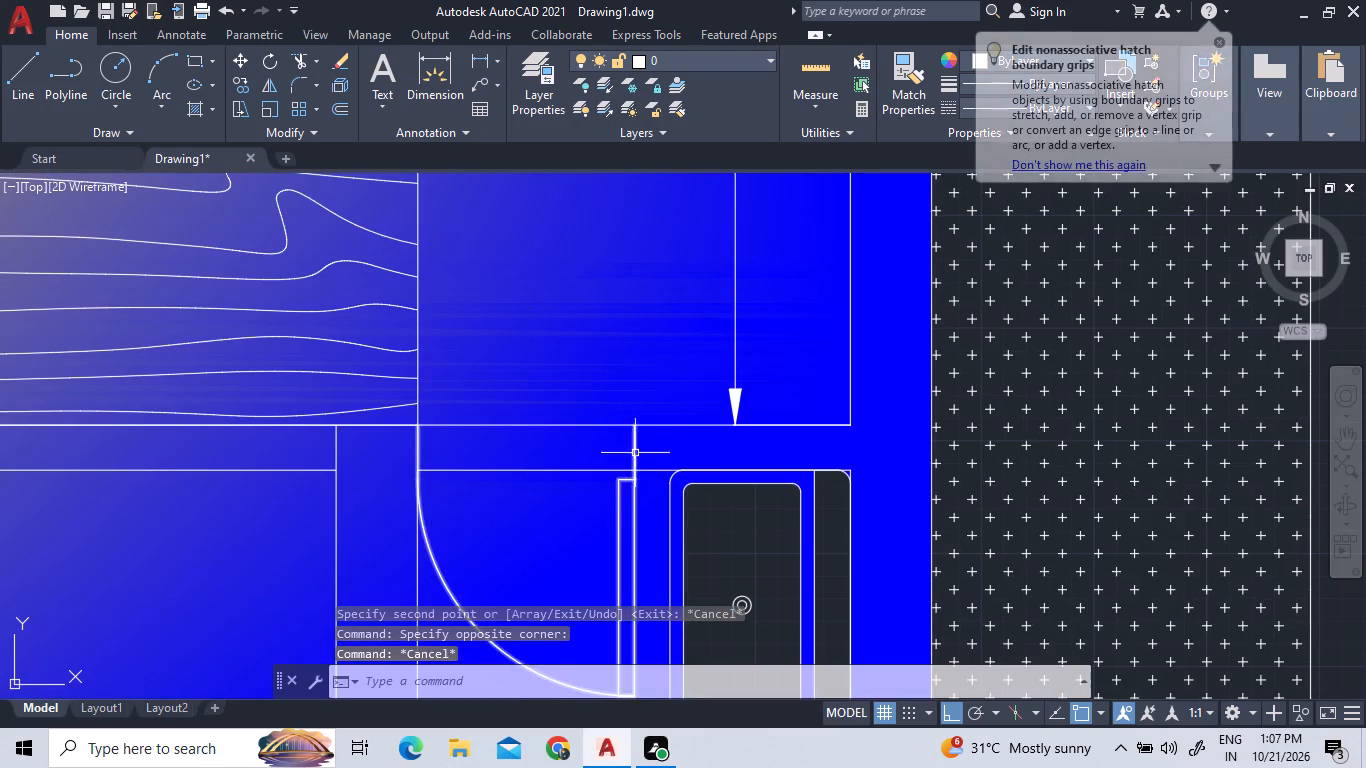
left_click(632, 442)
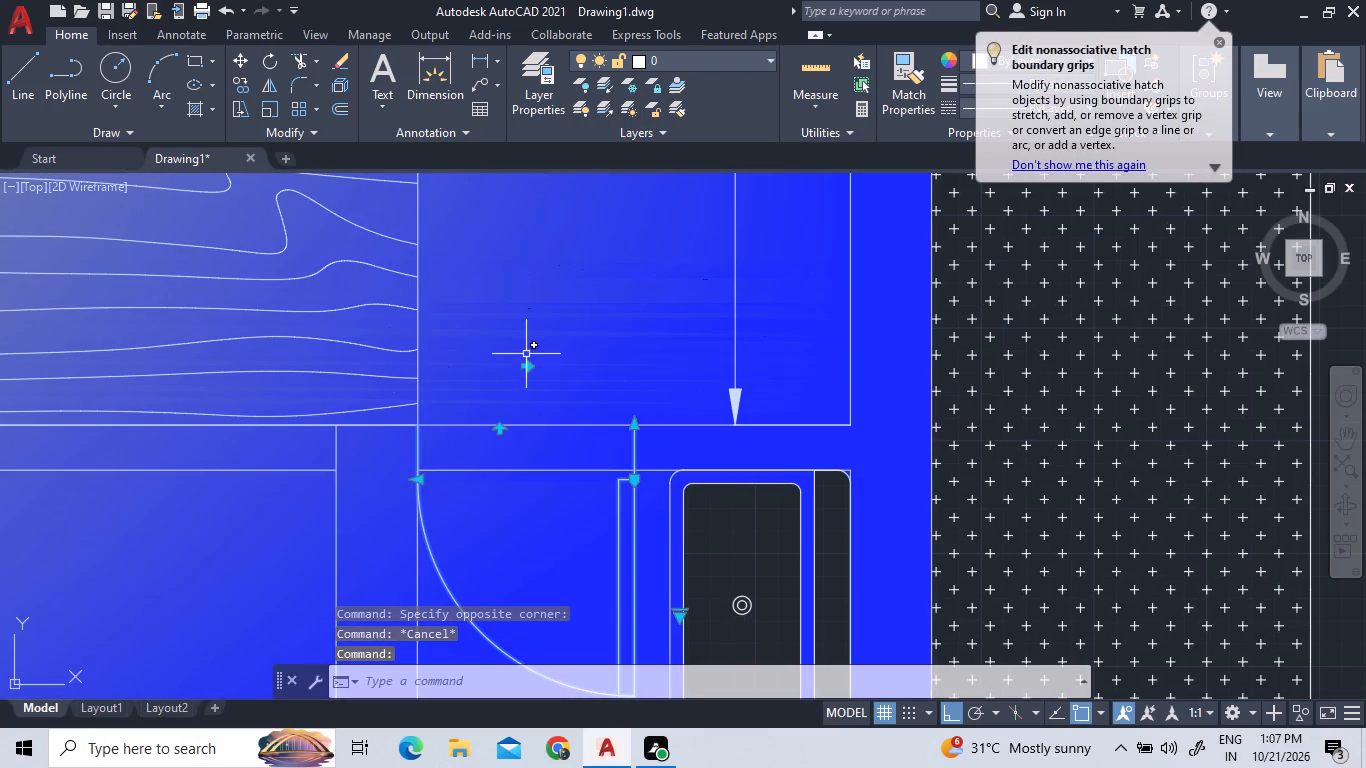
left_click(528, 365)
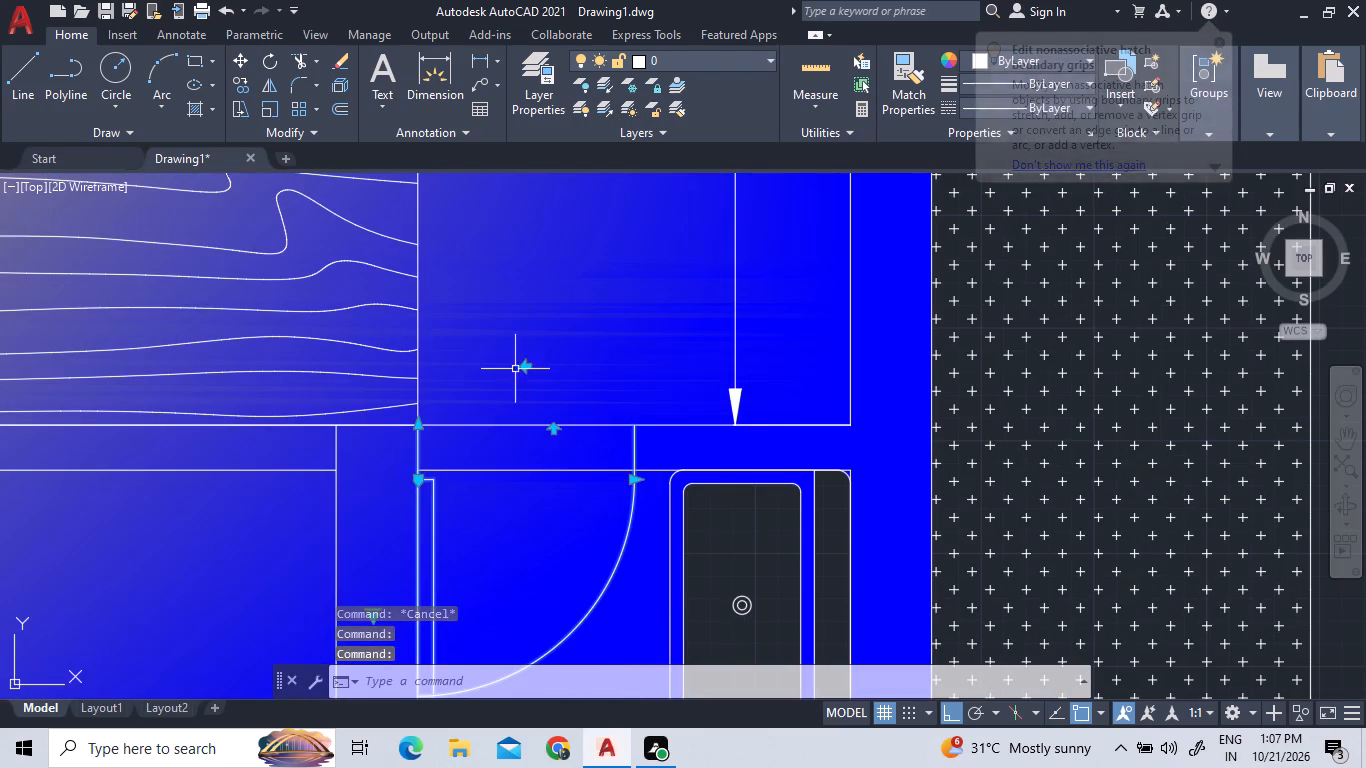
key("Escape")
Trim the right unit's toilet upper wall line across the door opening.
scroll(598, 354, "down", 2)
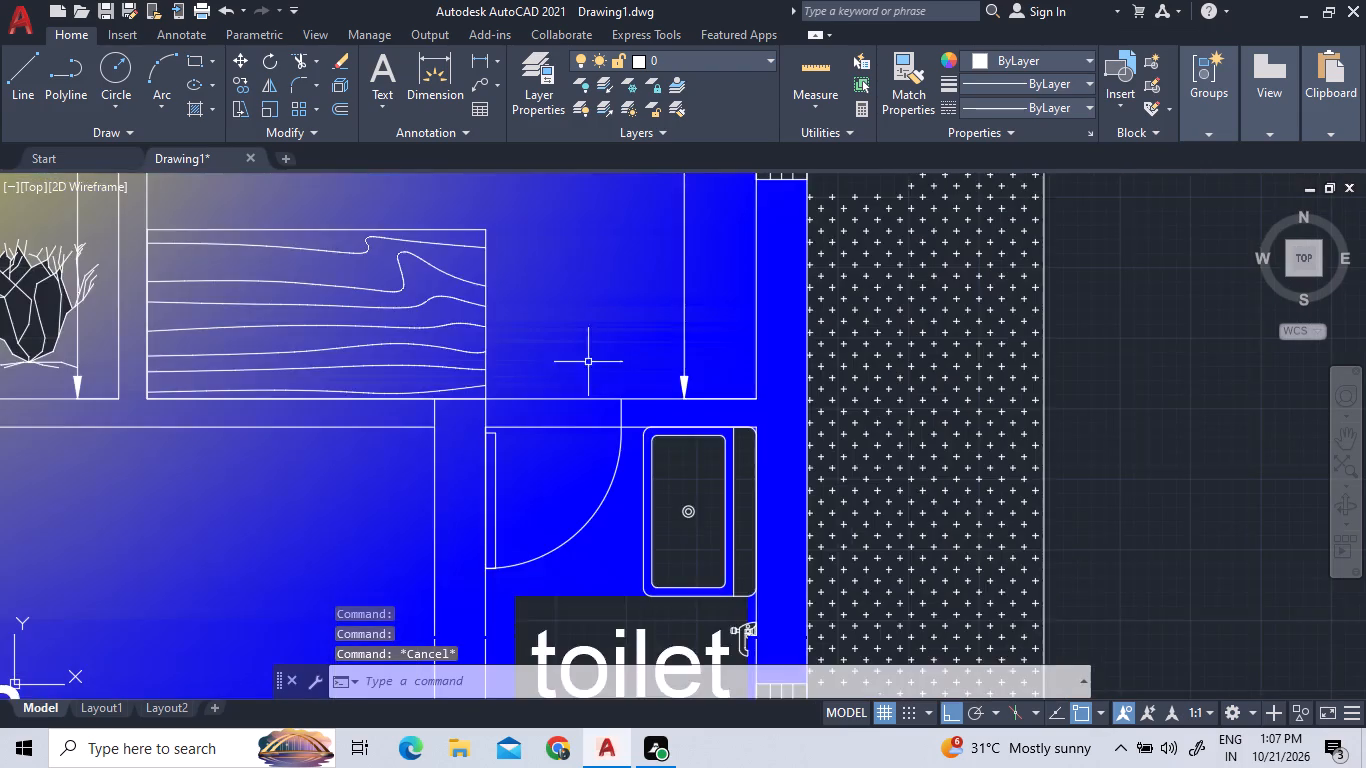
scroll(576, 405, "down", 2)
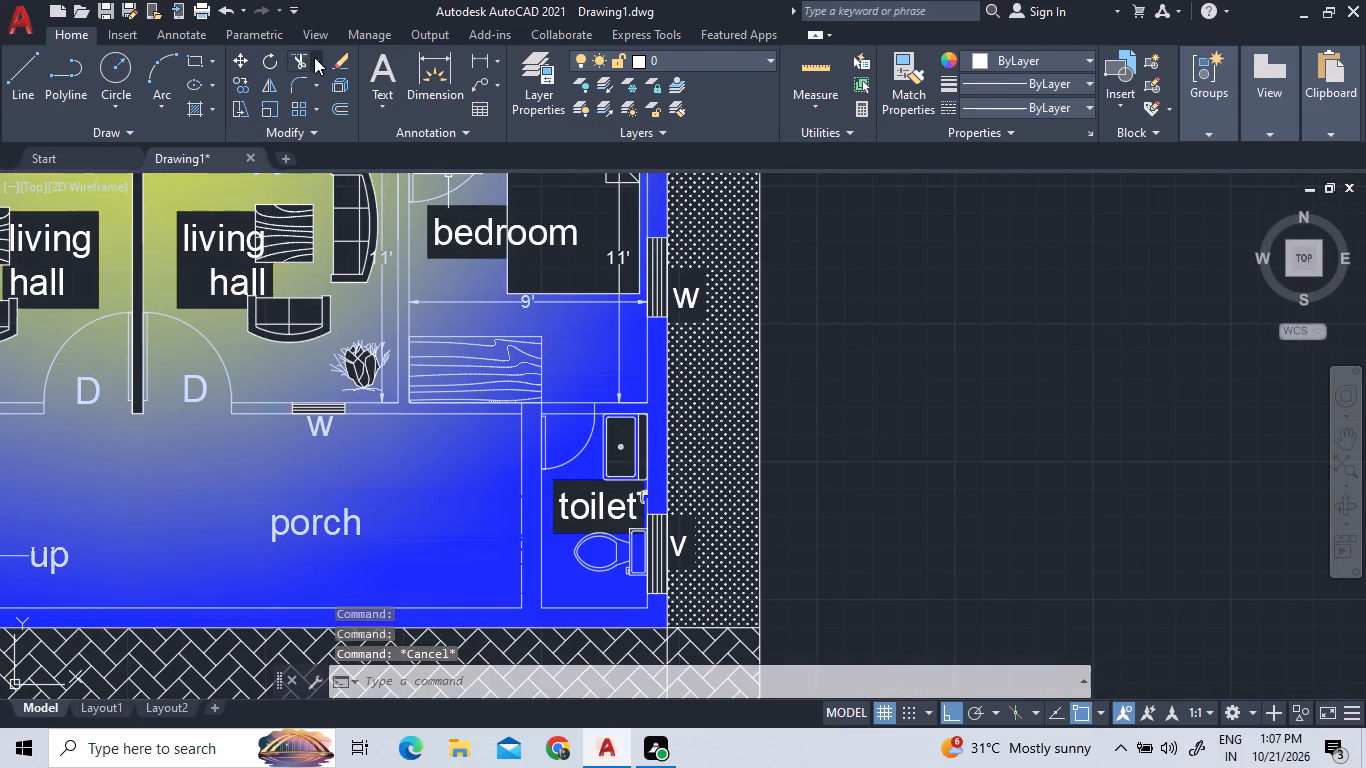
left_click(302, 60)
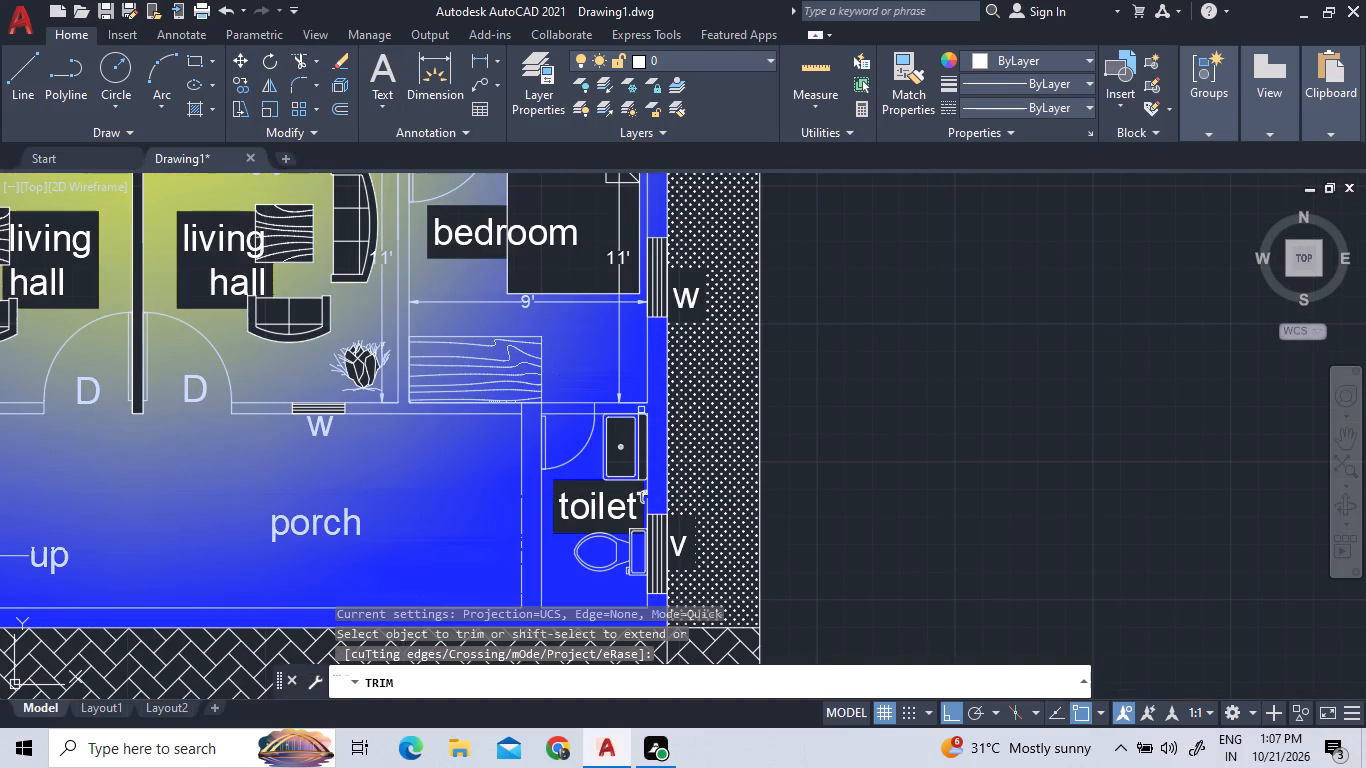
left_click(571, 414)
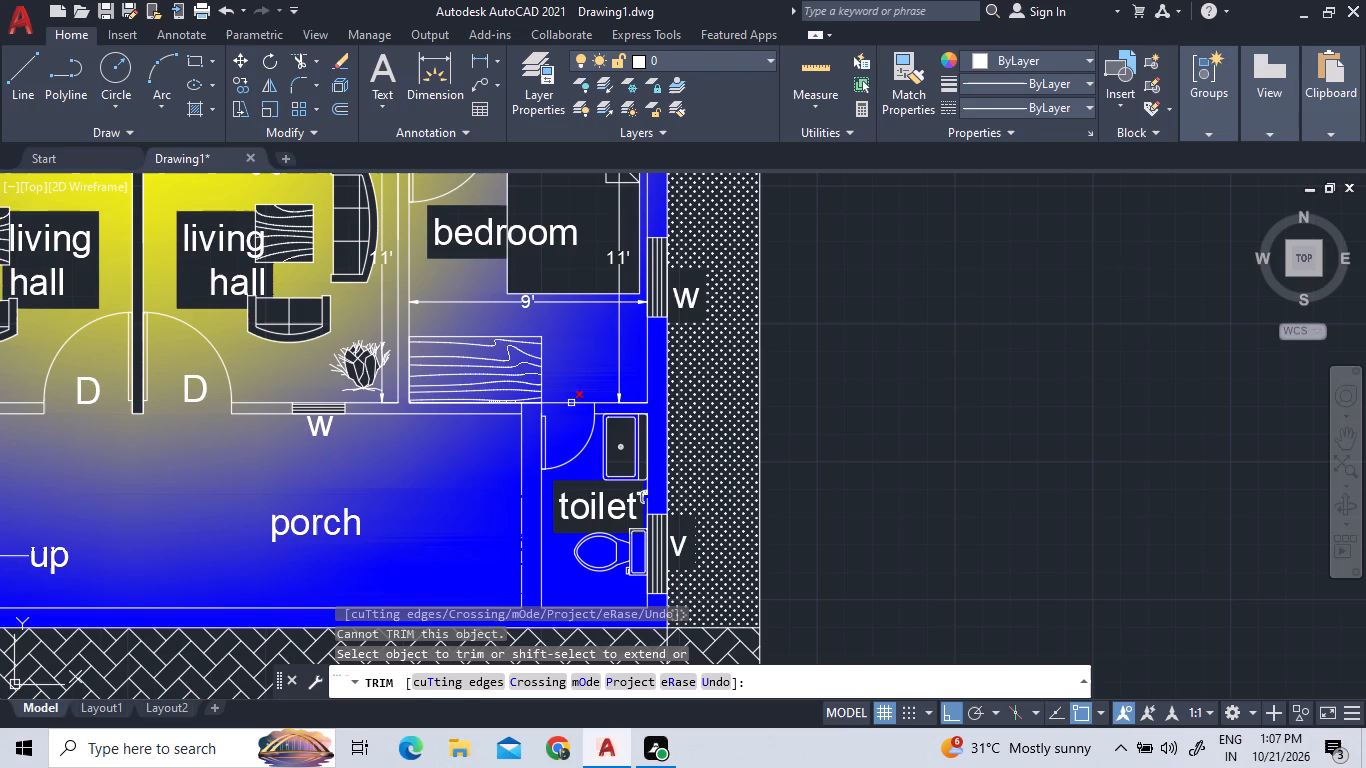
scroll(574, 399, "up", 5)
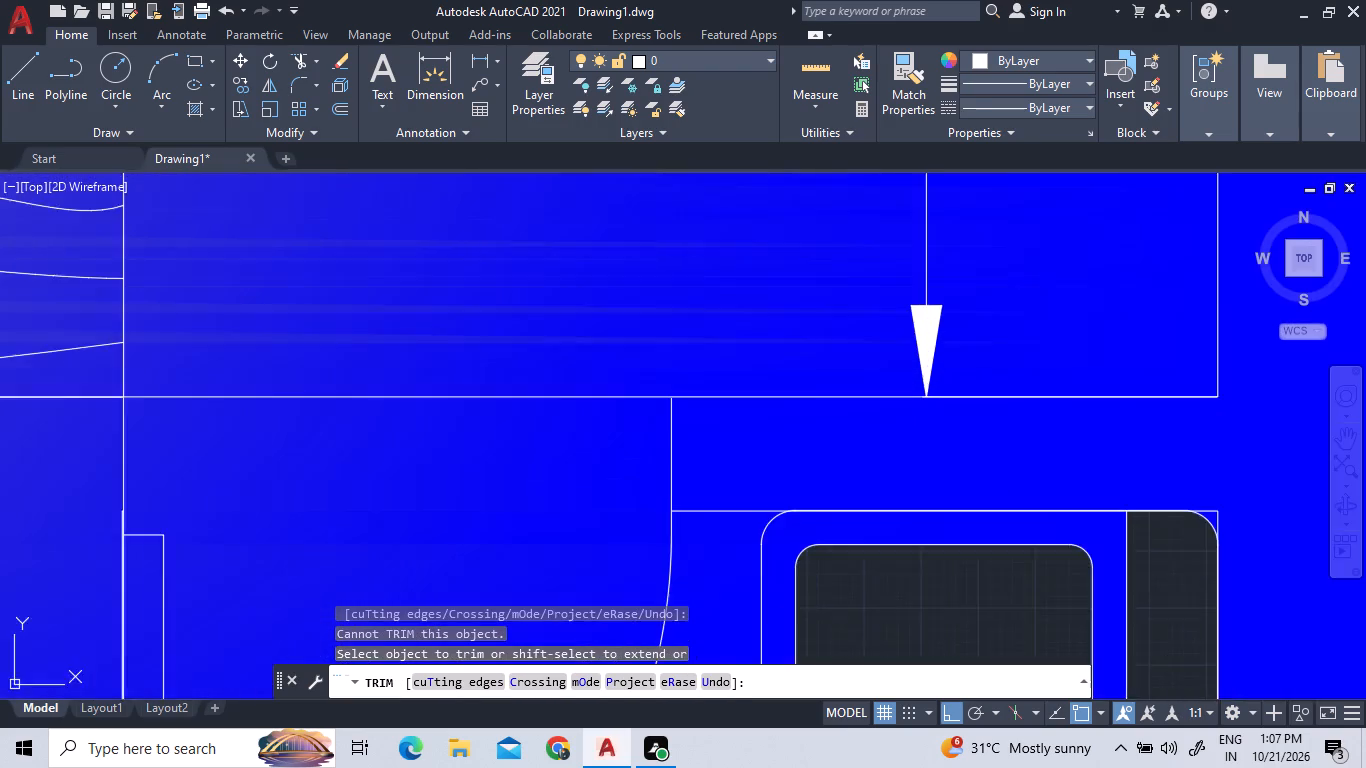
scroll(640, 421, "up", 3)
right_click(633, 517)
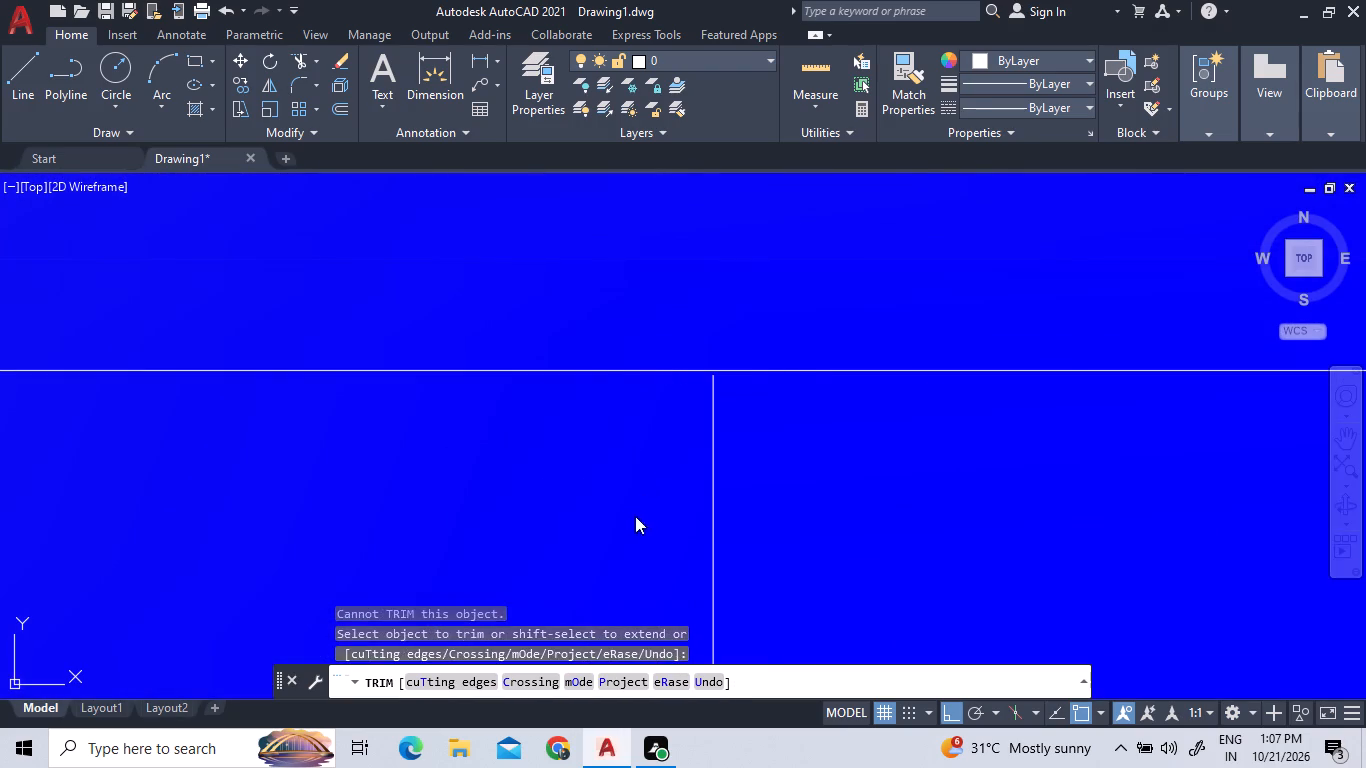
left_click(731, 245)
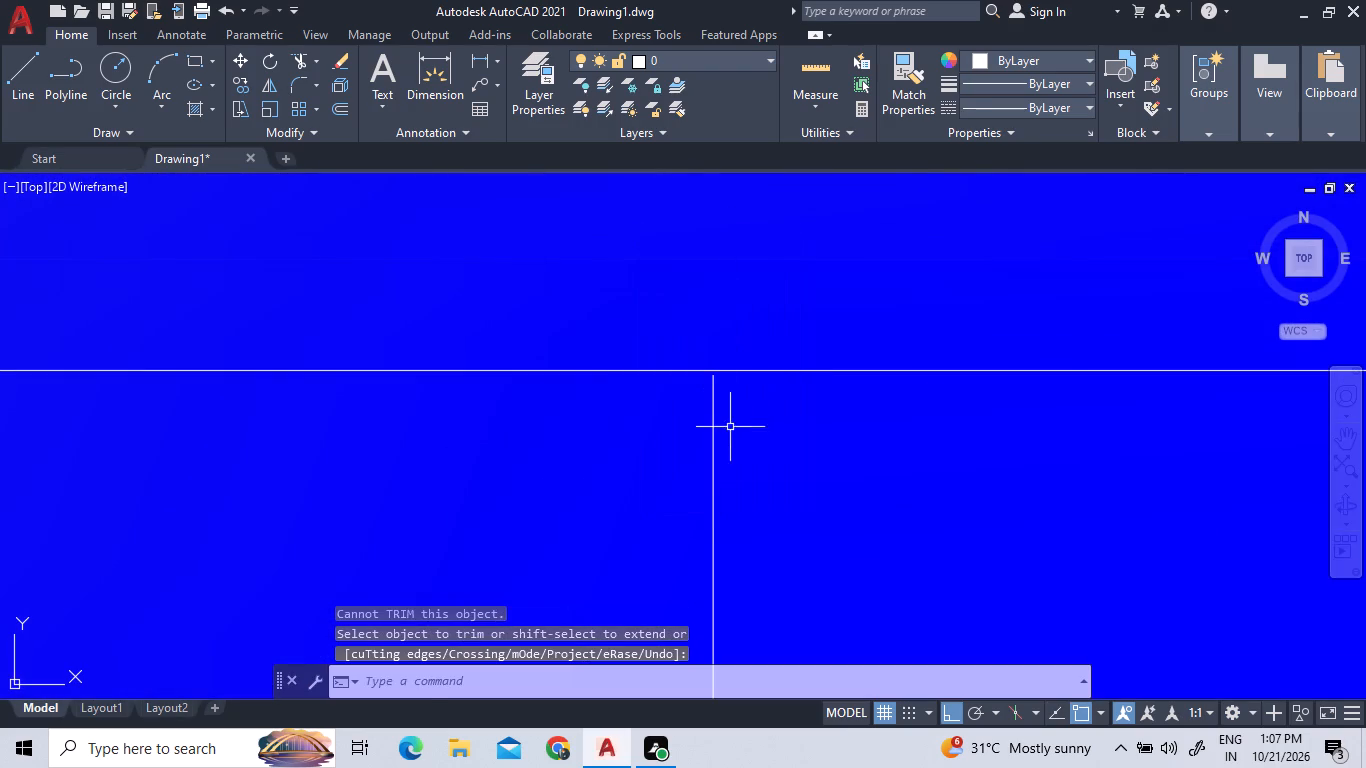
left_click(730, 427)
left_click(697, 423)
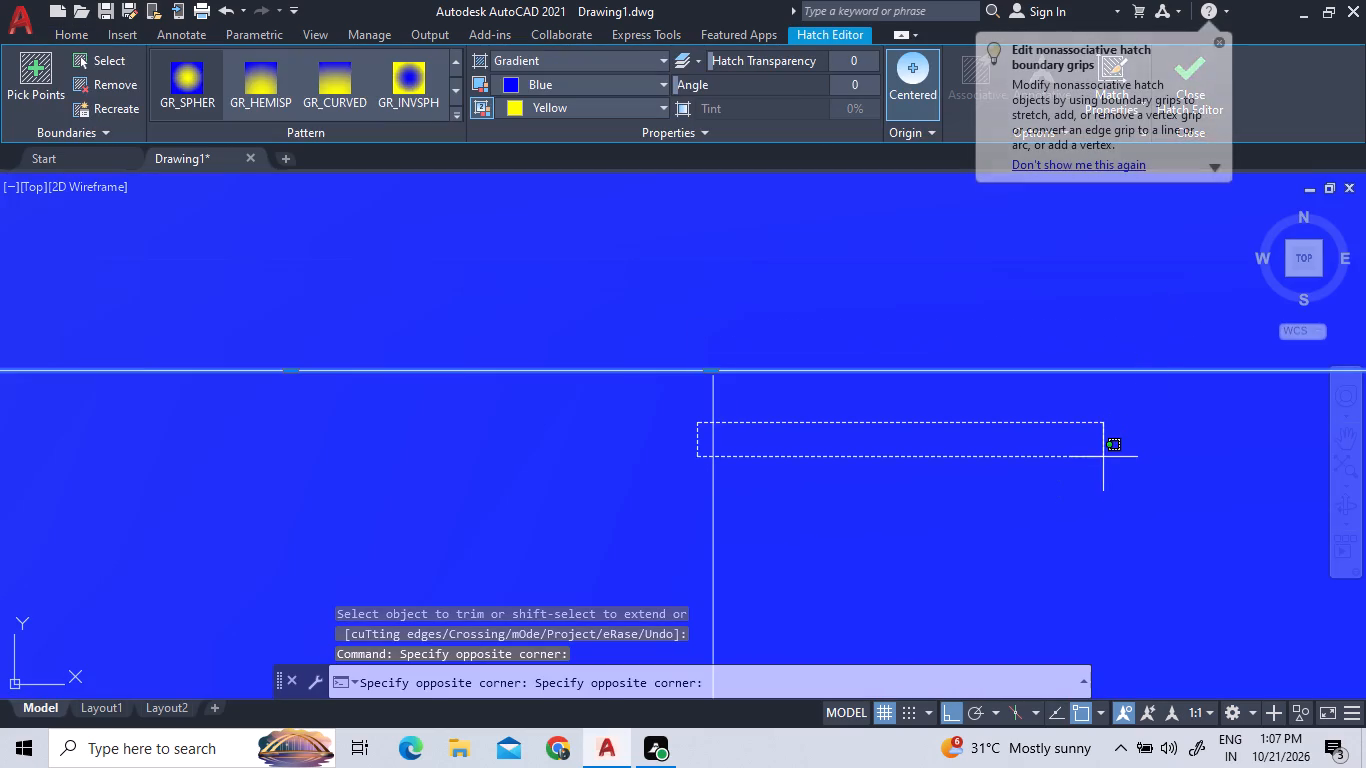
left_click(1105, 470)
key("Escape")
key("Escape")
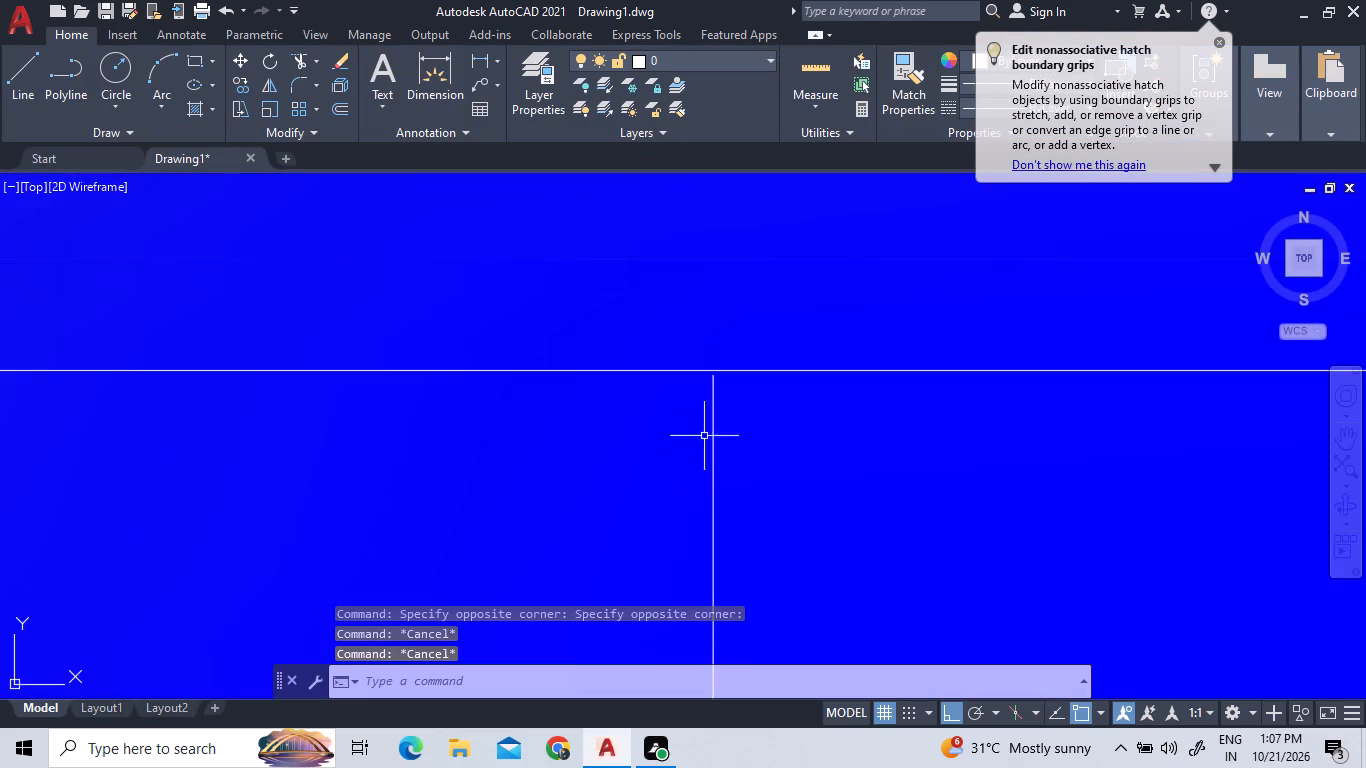
Move the right unit's toilet door straight up from its upper end onto the bedroom-side line of the wall.
scroll(711, 398, "up", 5)
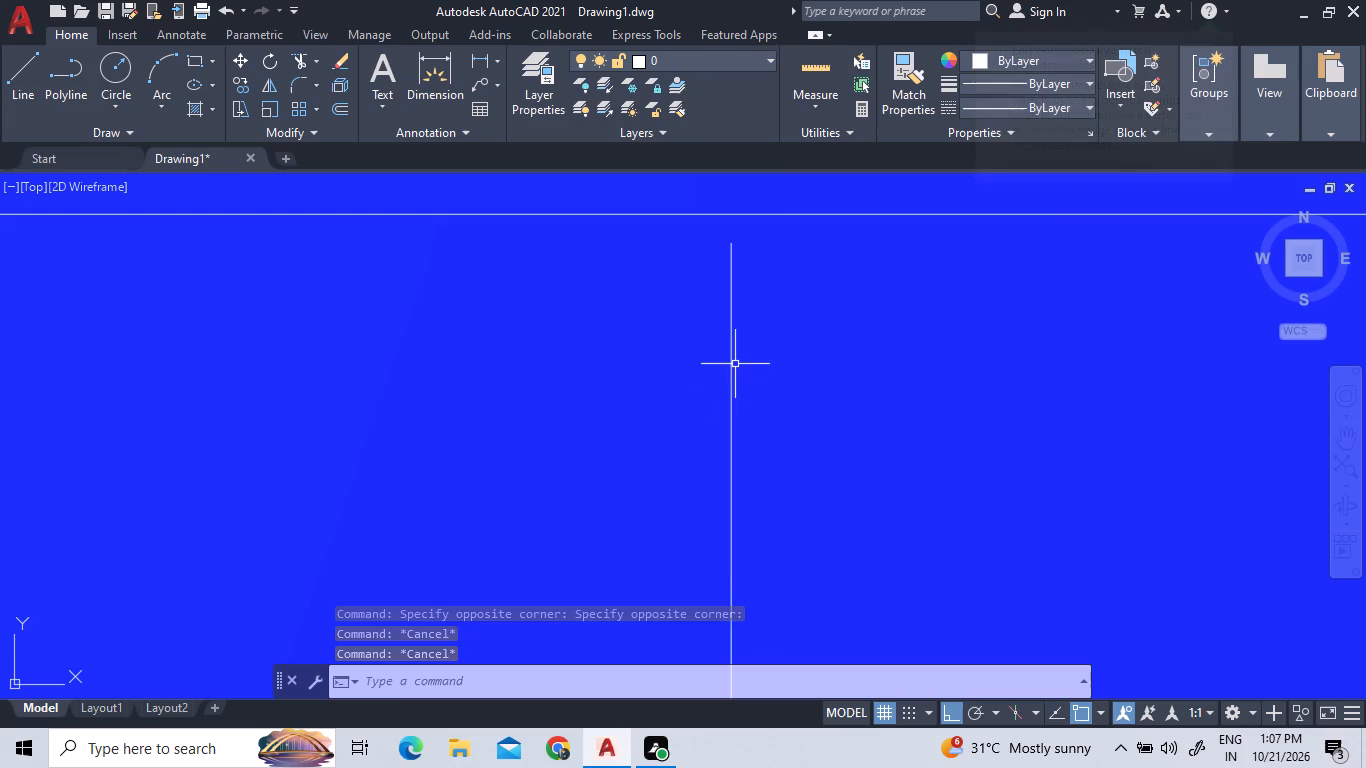
left_click(730, 363)
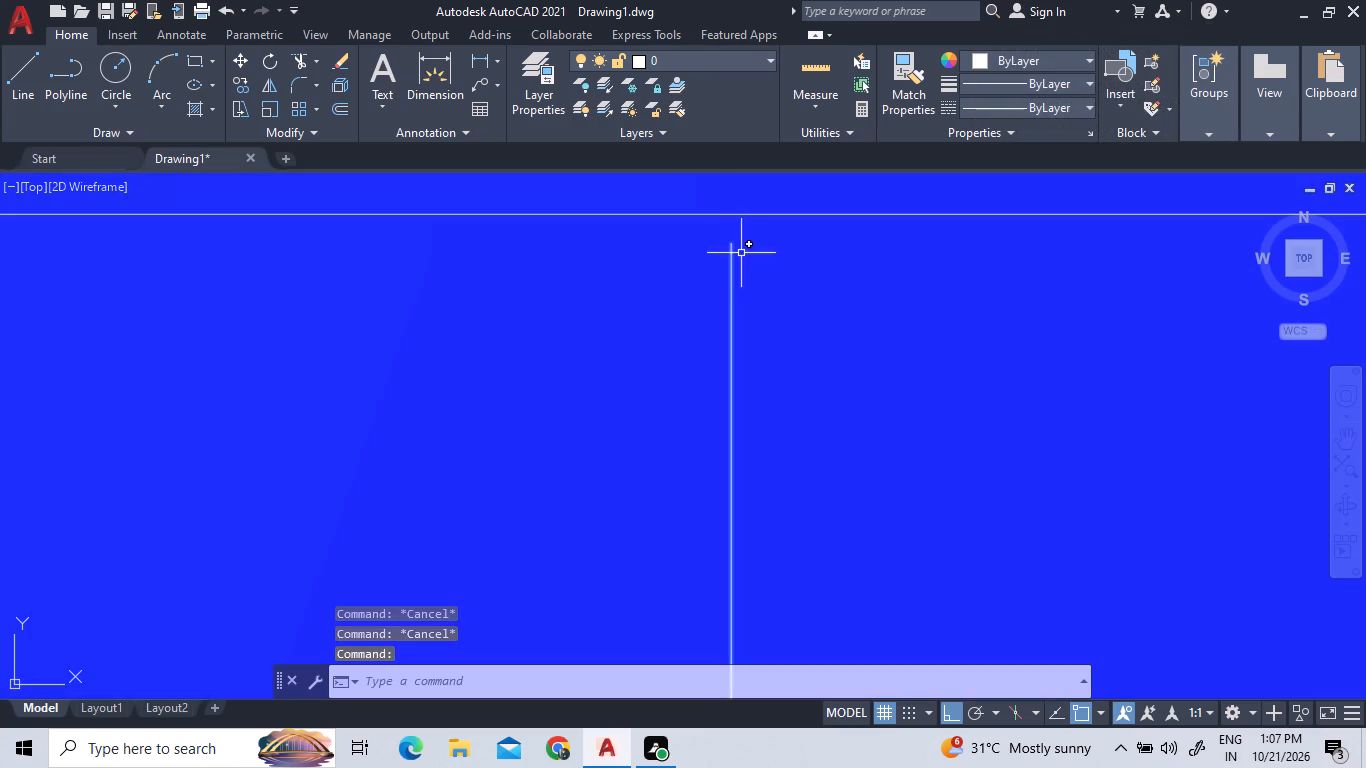
scroll(709, 217, "up", 2)
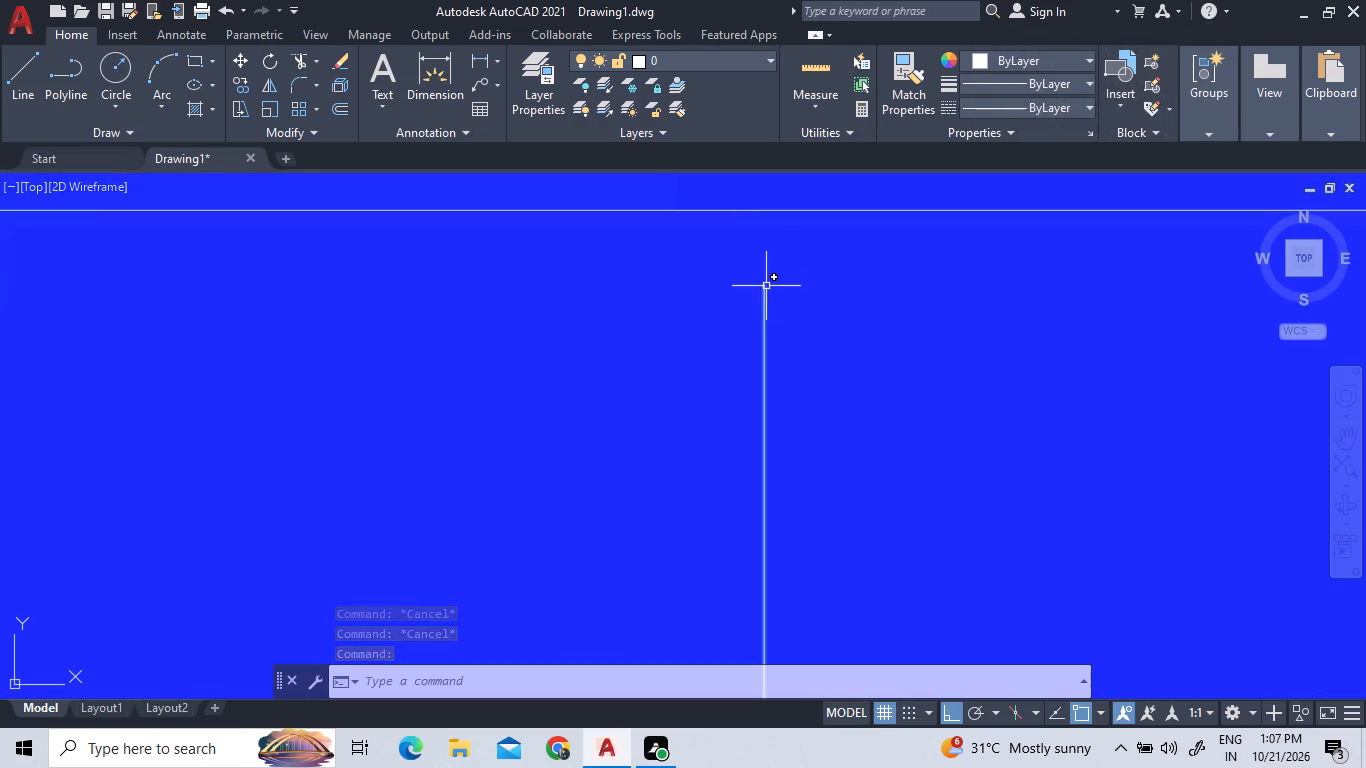
left_click(762, 286)
right_click(788, 260)
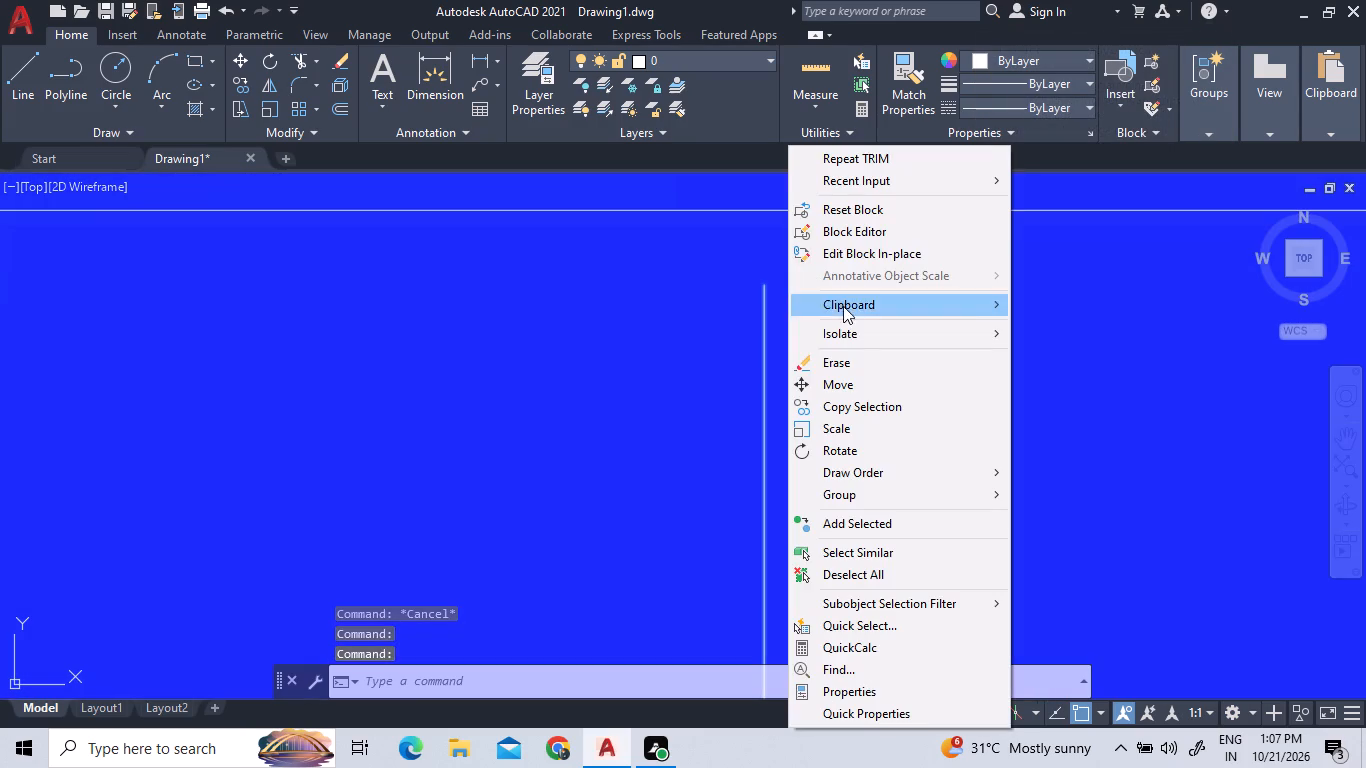
left_click(861, 388)
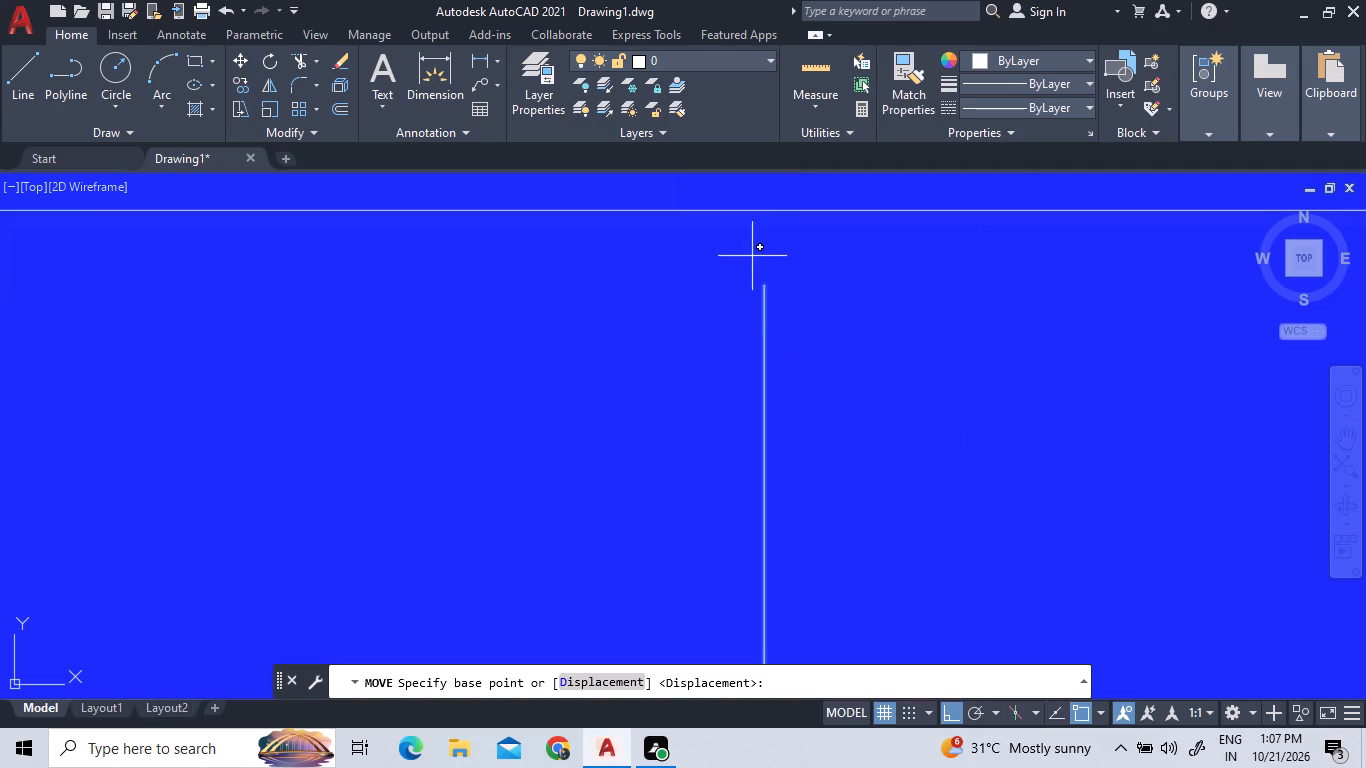
left_click(766, 281)
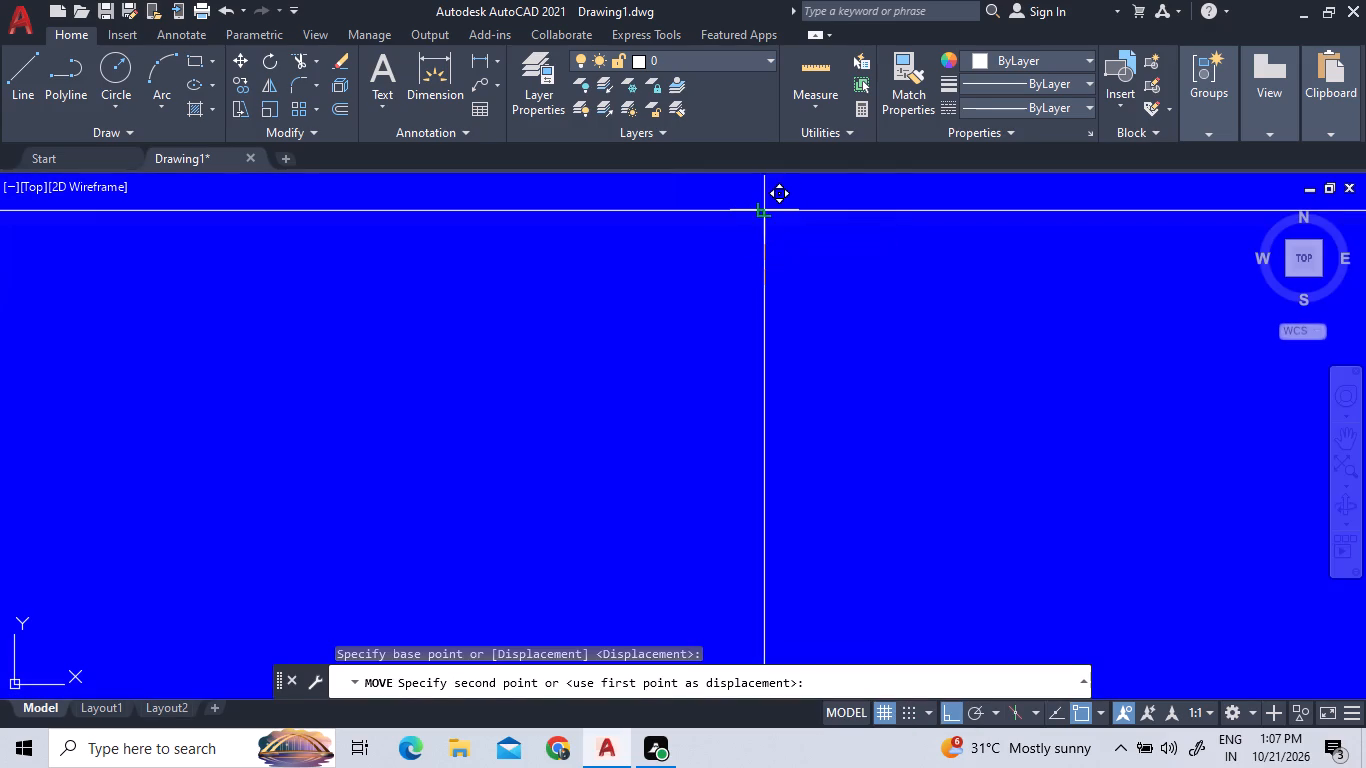
left_click(766, 208)
Trim the bedroom-side wall line across the right unit's toilet door opening.
scroll(922, 346, "down", 5)
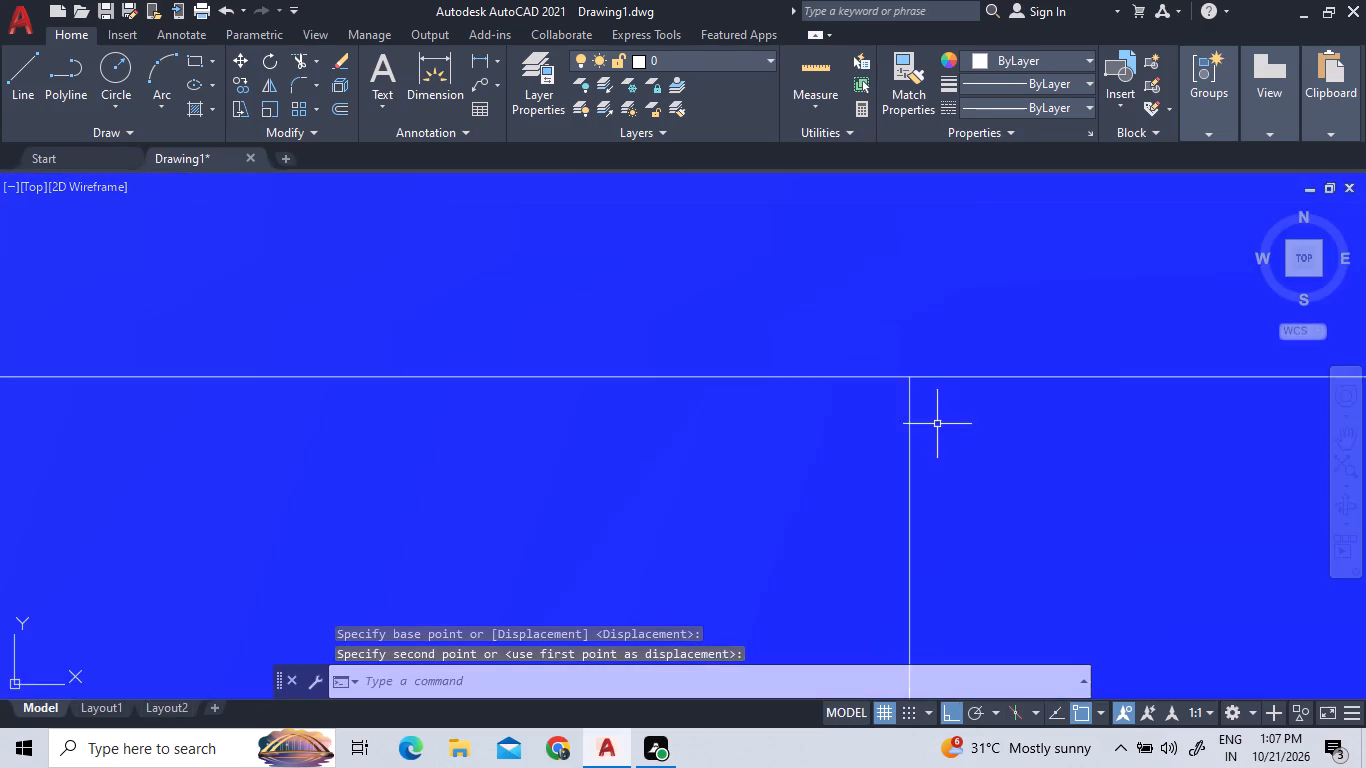
scroll(942, 420, "down", 7)
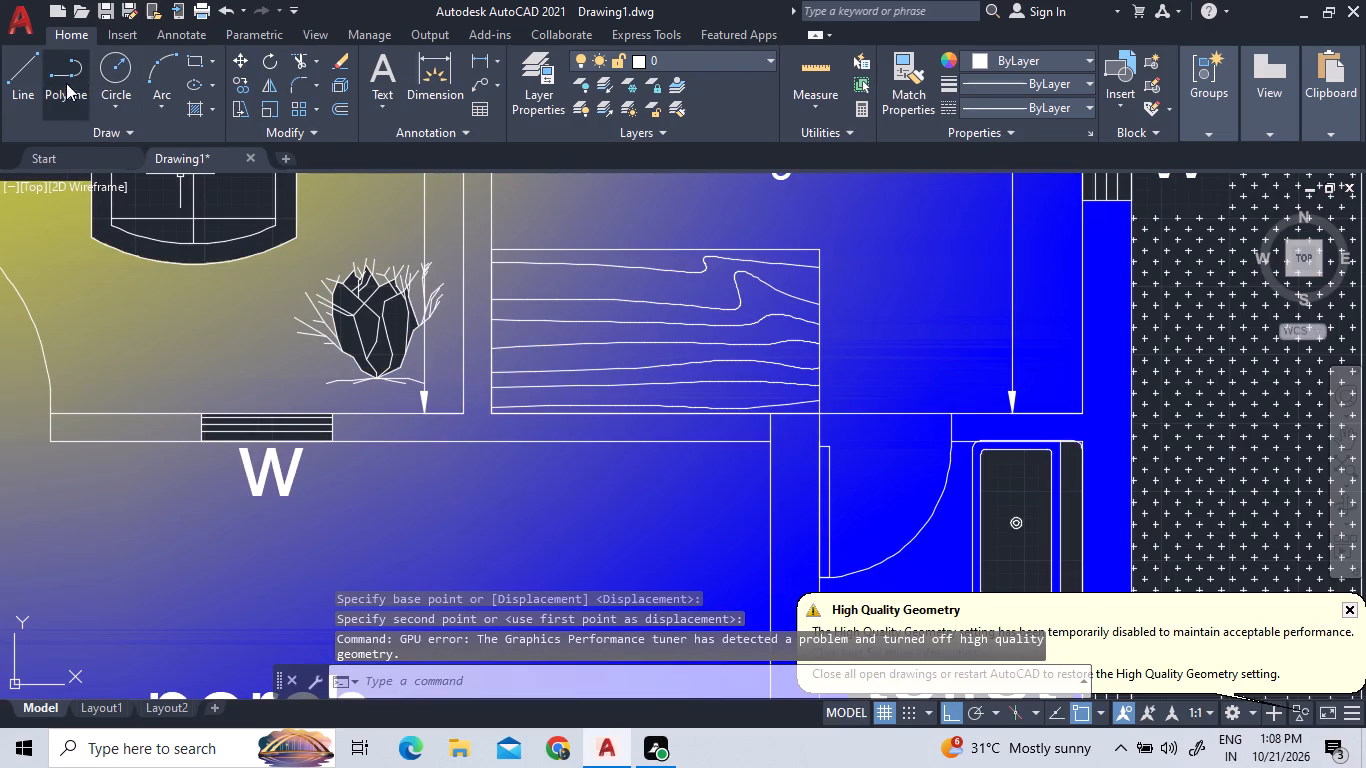
left_click(299, 57)
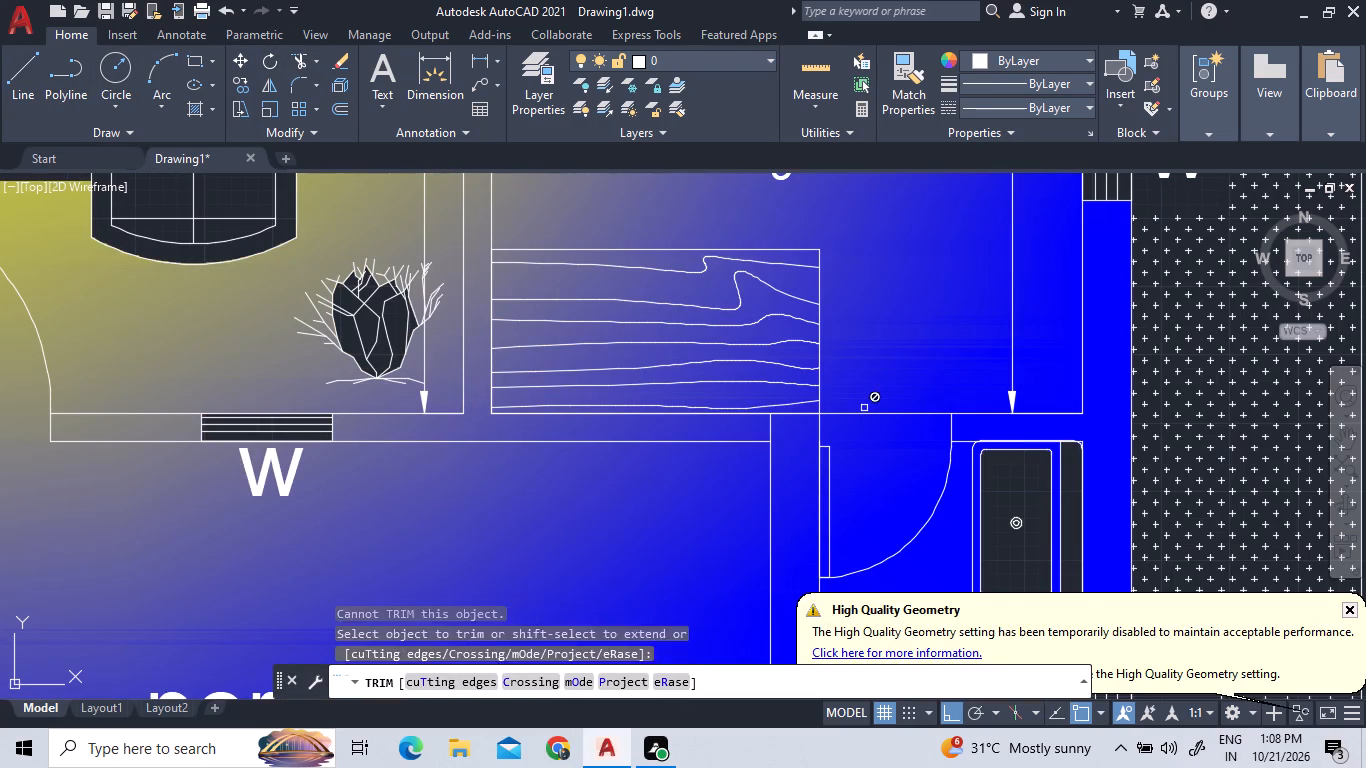
left_click(866, 413)
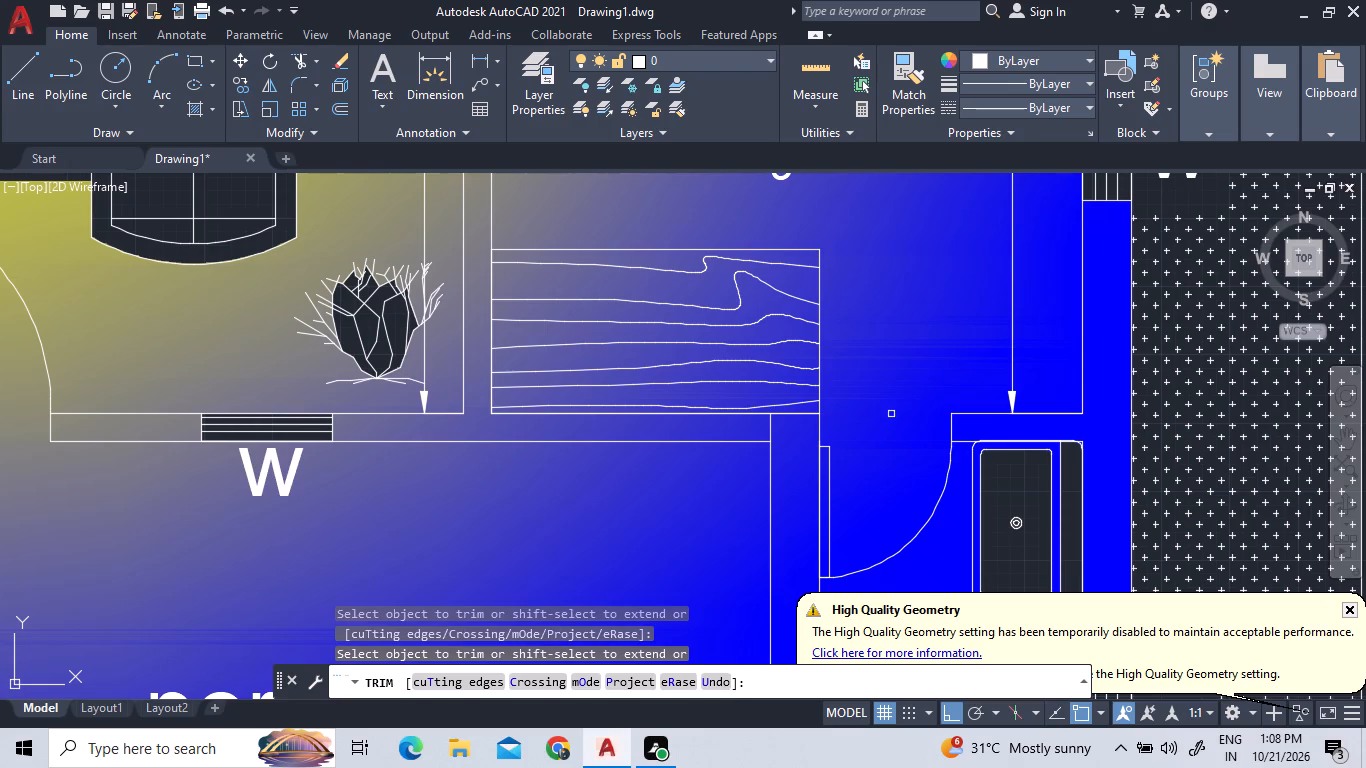
Trim the toilet-side wall line across the left unit's toilet door opening and finish the Trim command.
scroll(893, 417, "down", 2)
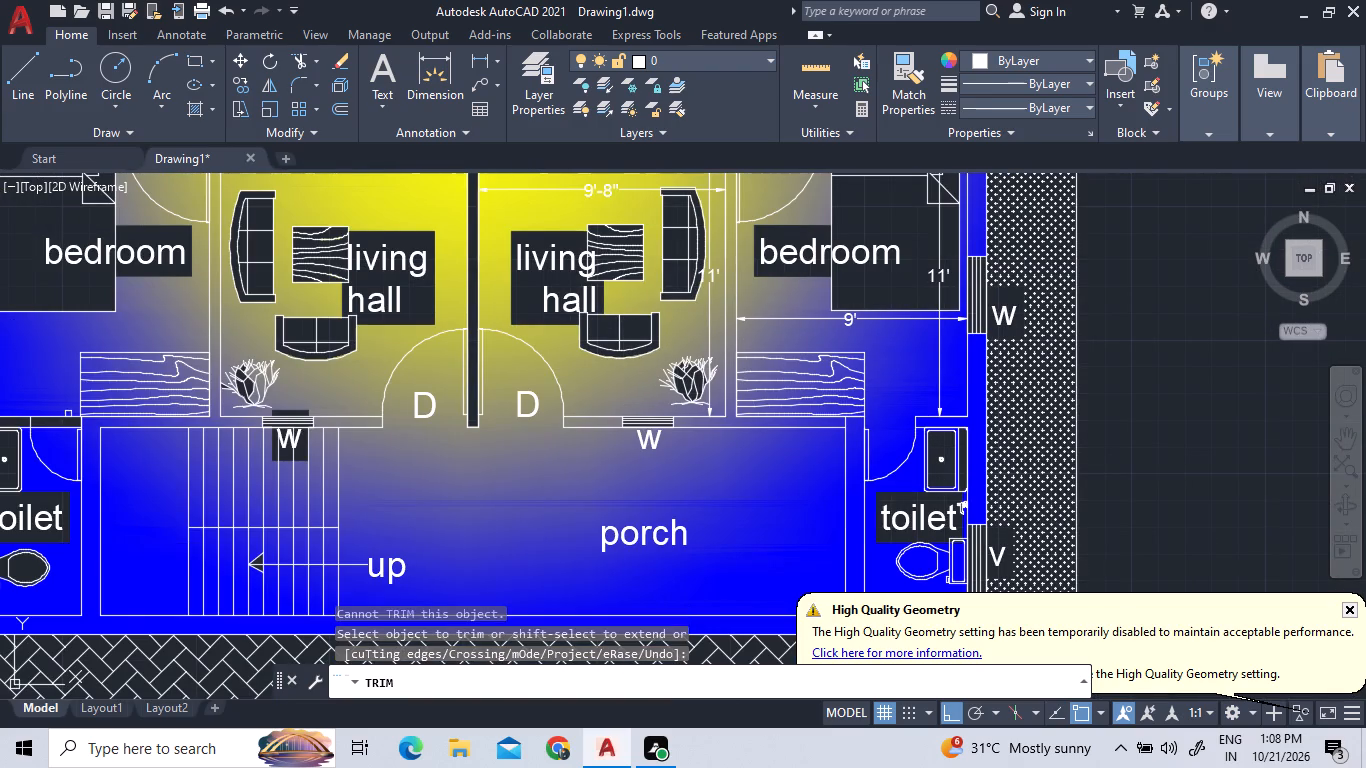
scroll(180, 483, "down", 1)
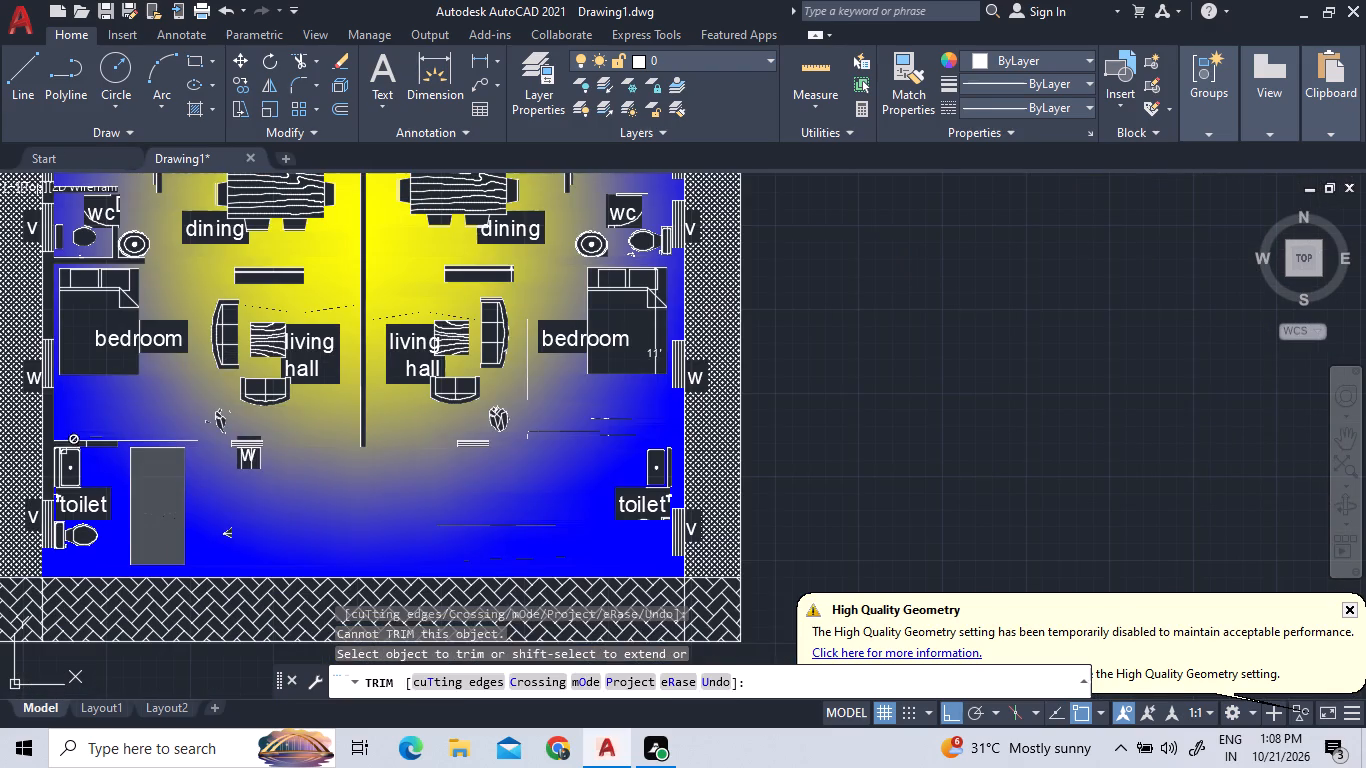
scroll(29, 445, "up", 4)
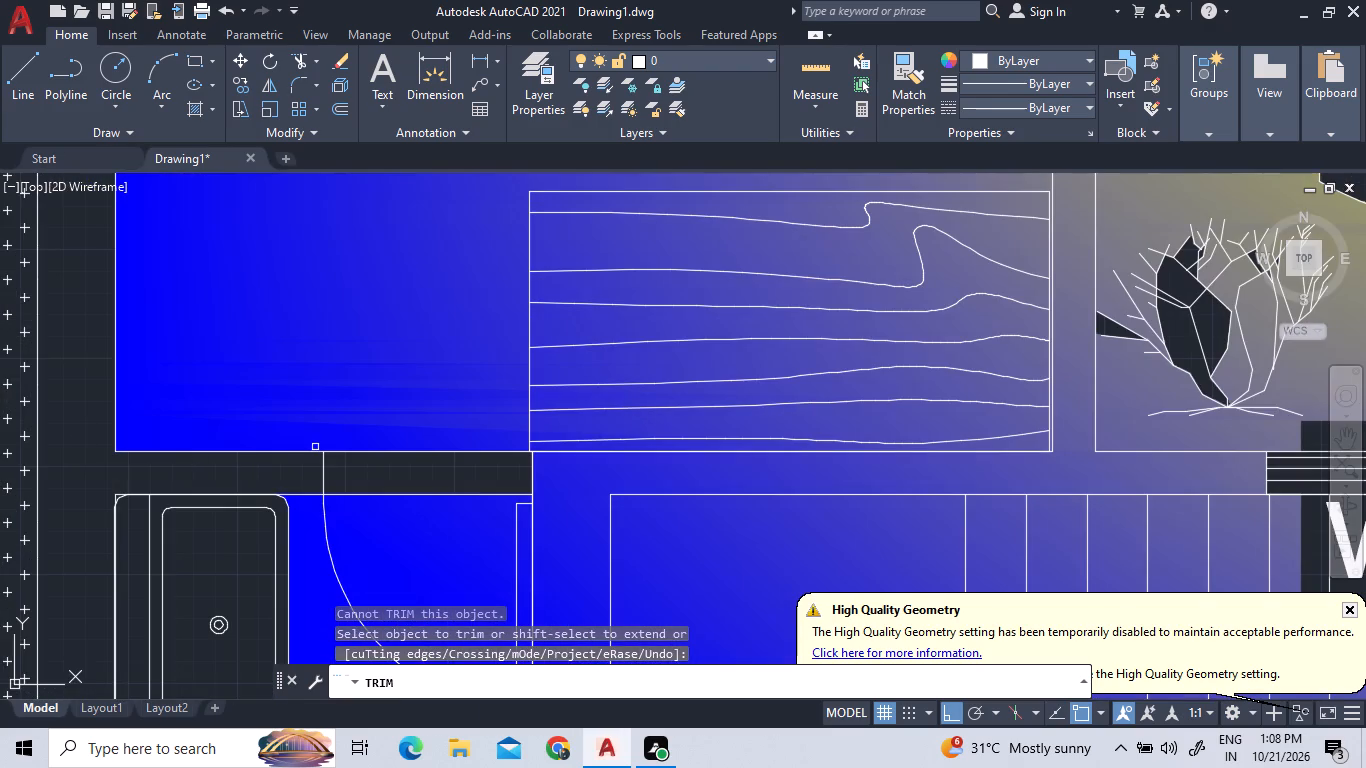
scroll(319, 447, "up", 3)
scroll(461, 491, "down", 4)
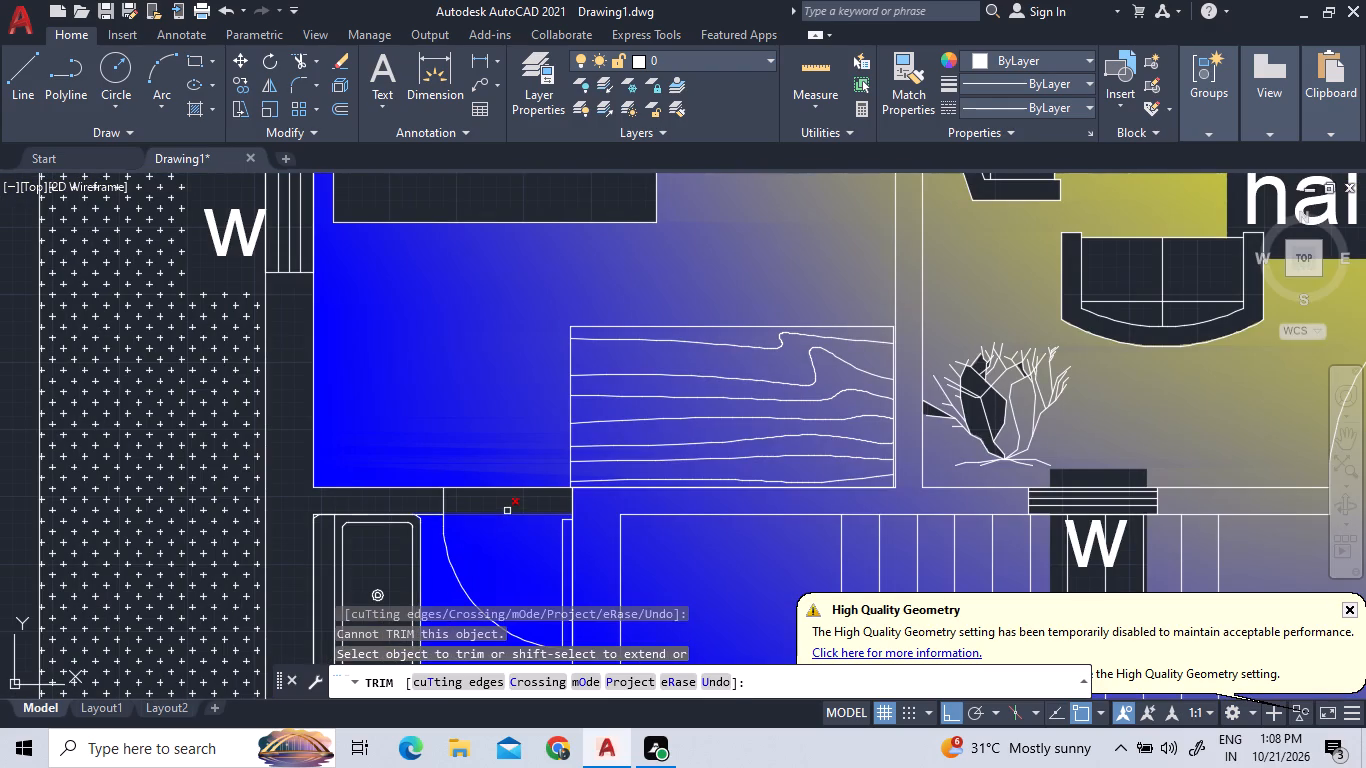
left_click(507, 513)
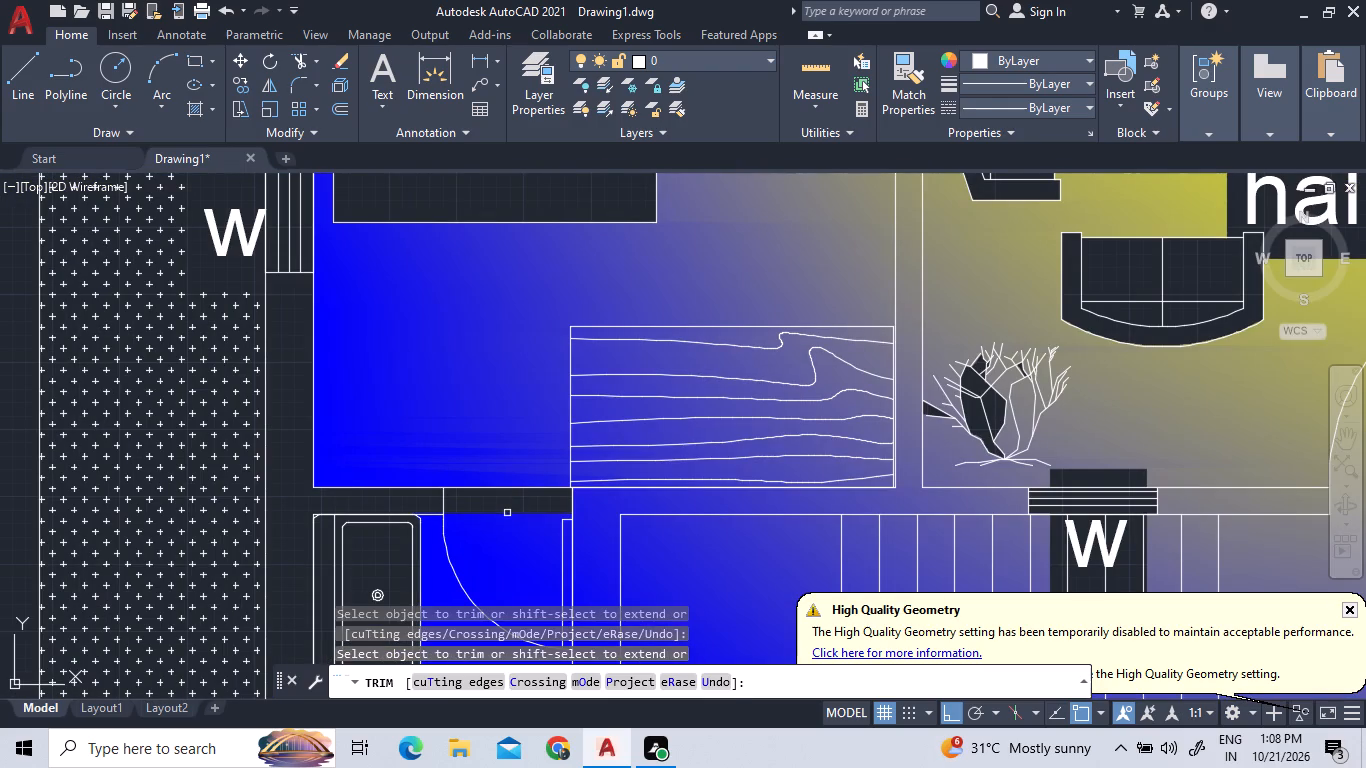
right_click(522, 500)
left_click(549, 229)
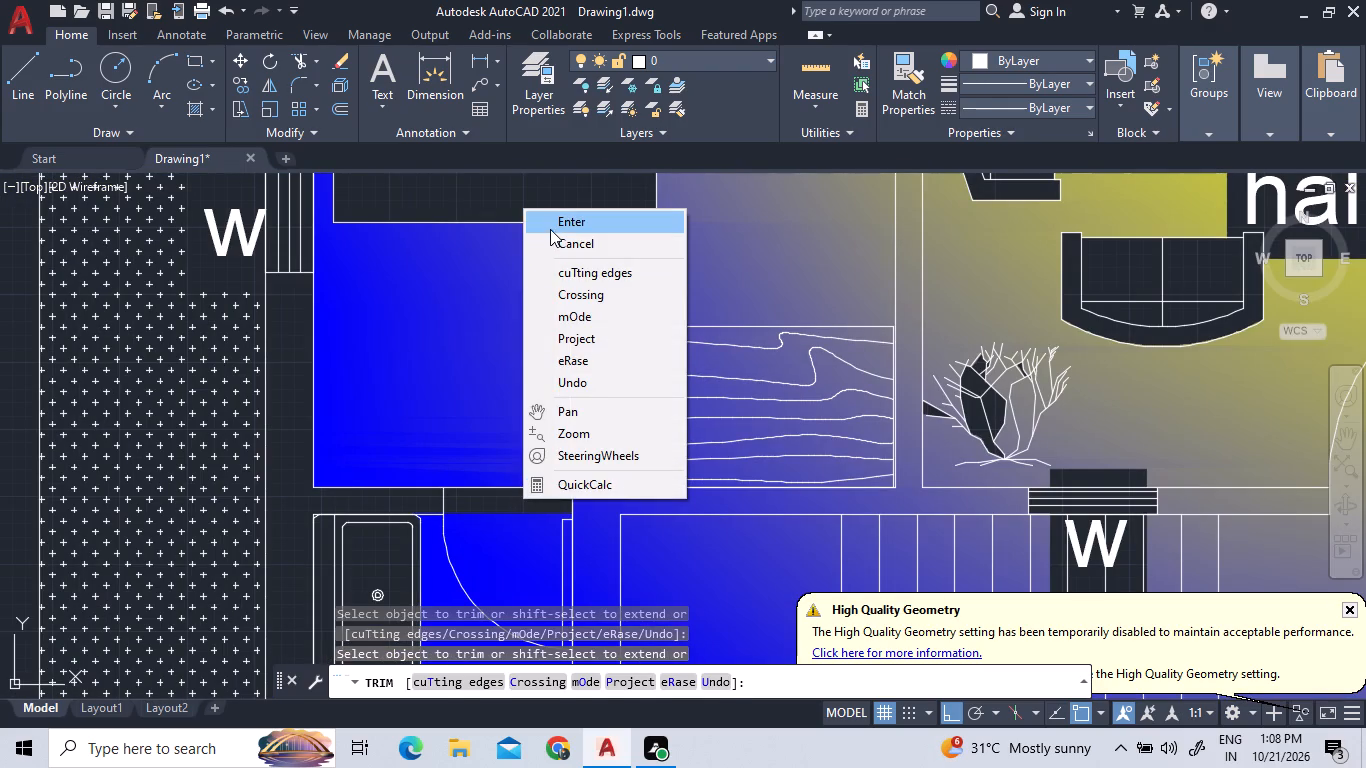
Move the left unit's toilet door straight up from its upper end onto the bedroom-side line of the wall.
scroll(413, 489, "up", 4)
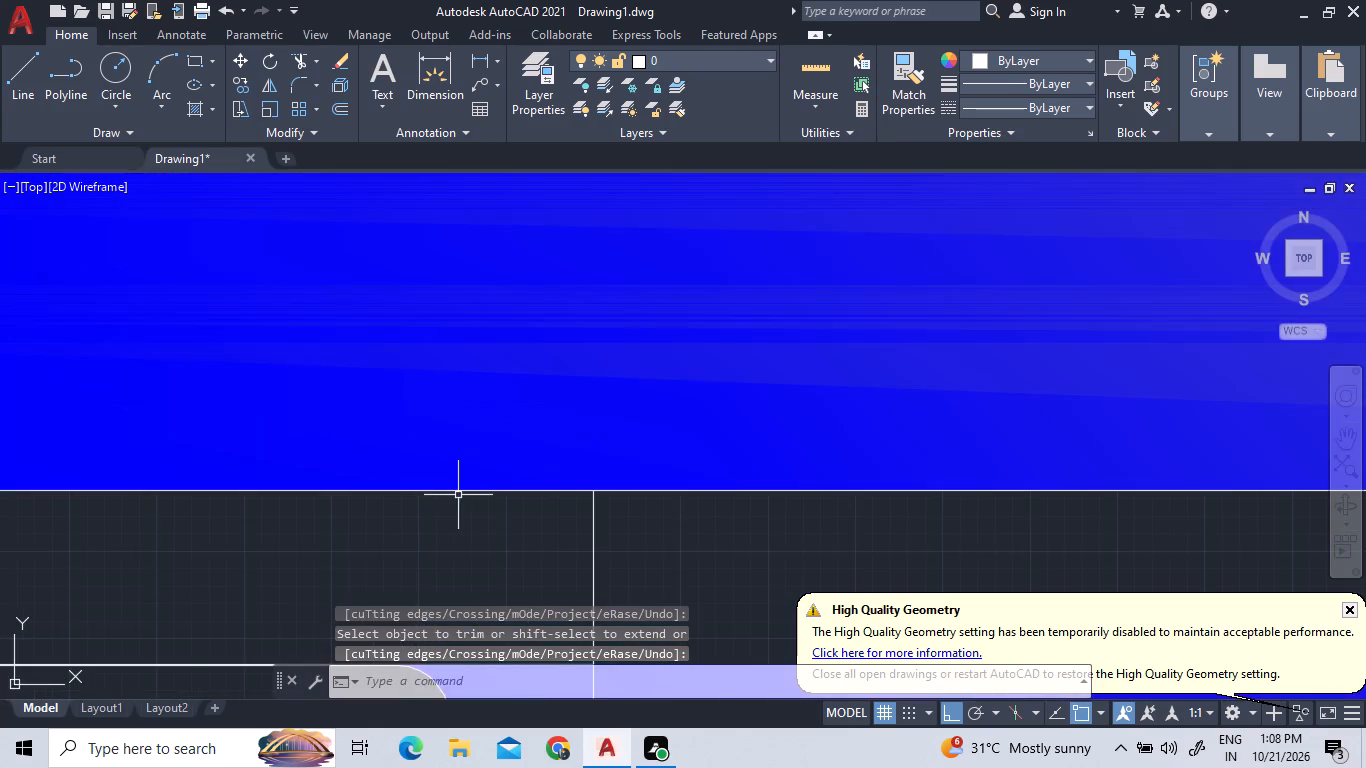
scroll(536, 495, "up", 3)
scroll(679, 486, "up", 3)
left_click_drag(733, 556, 724, 556)
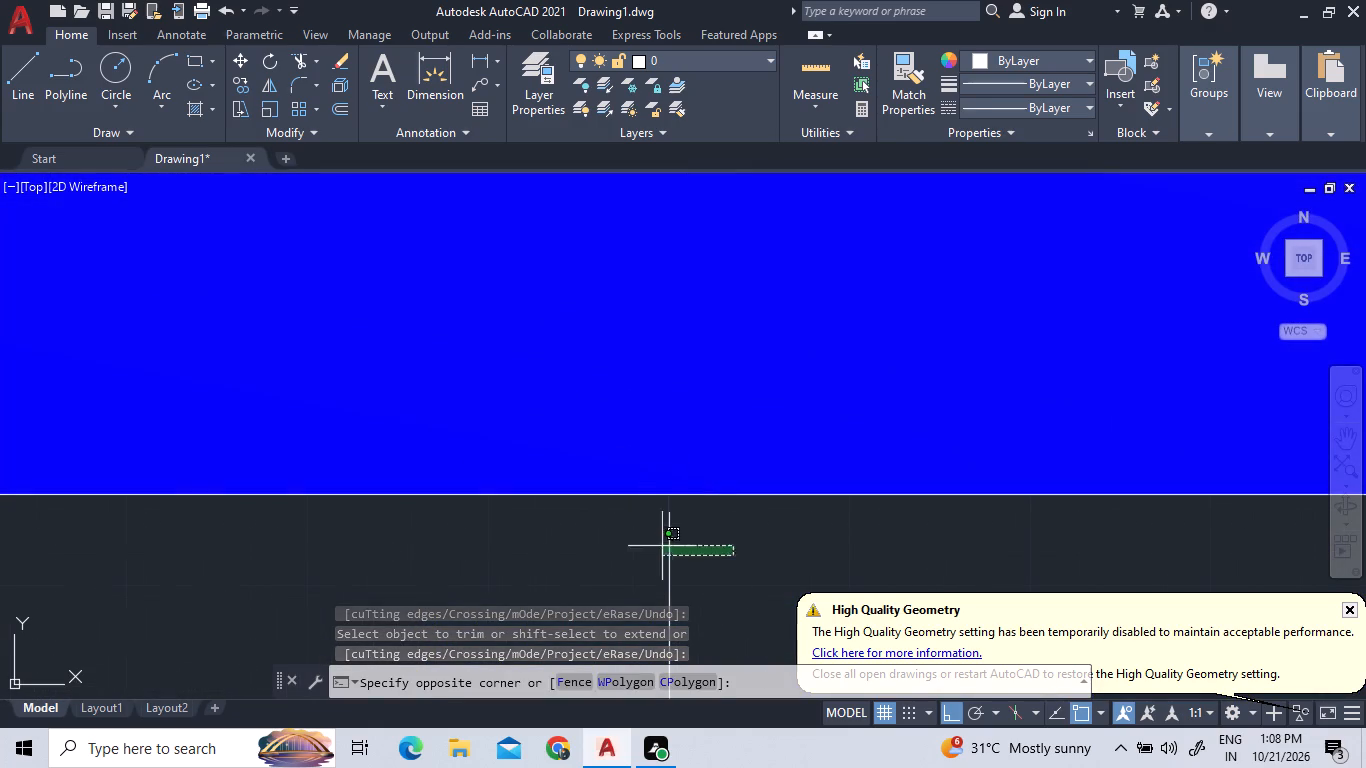
left_click(613, 544)
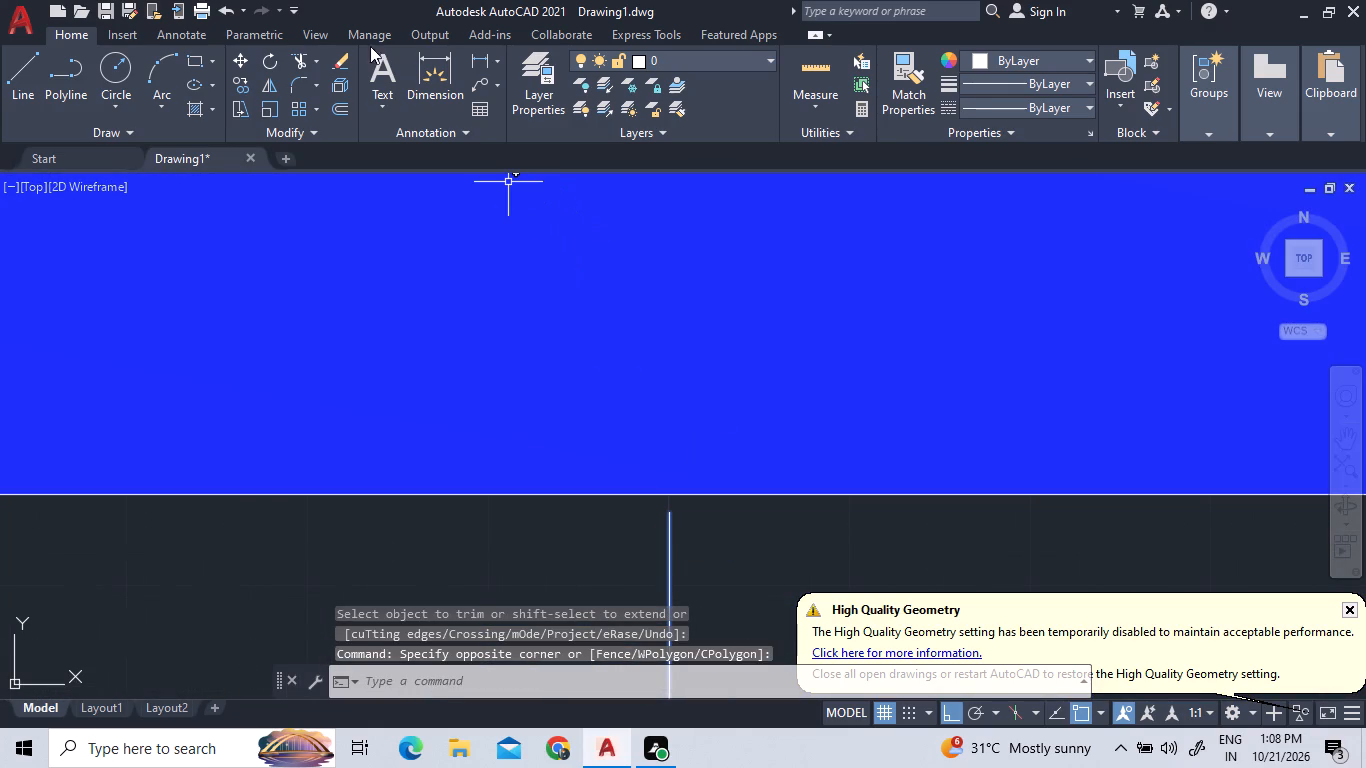
right_click(596, 544)
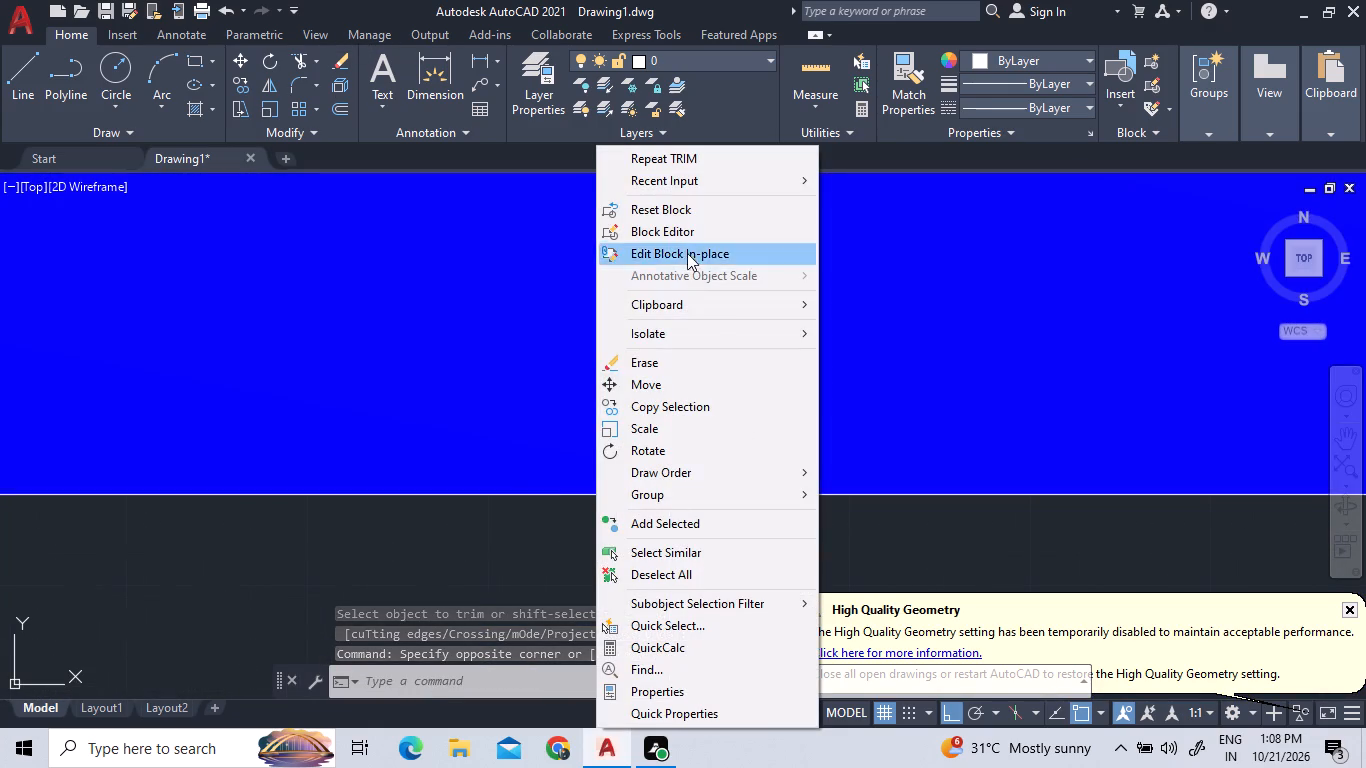
left_click(698, 390)
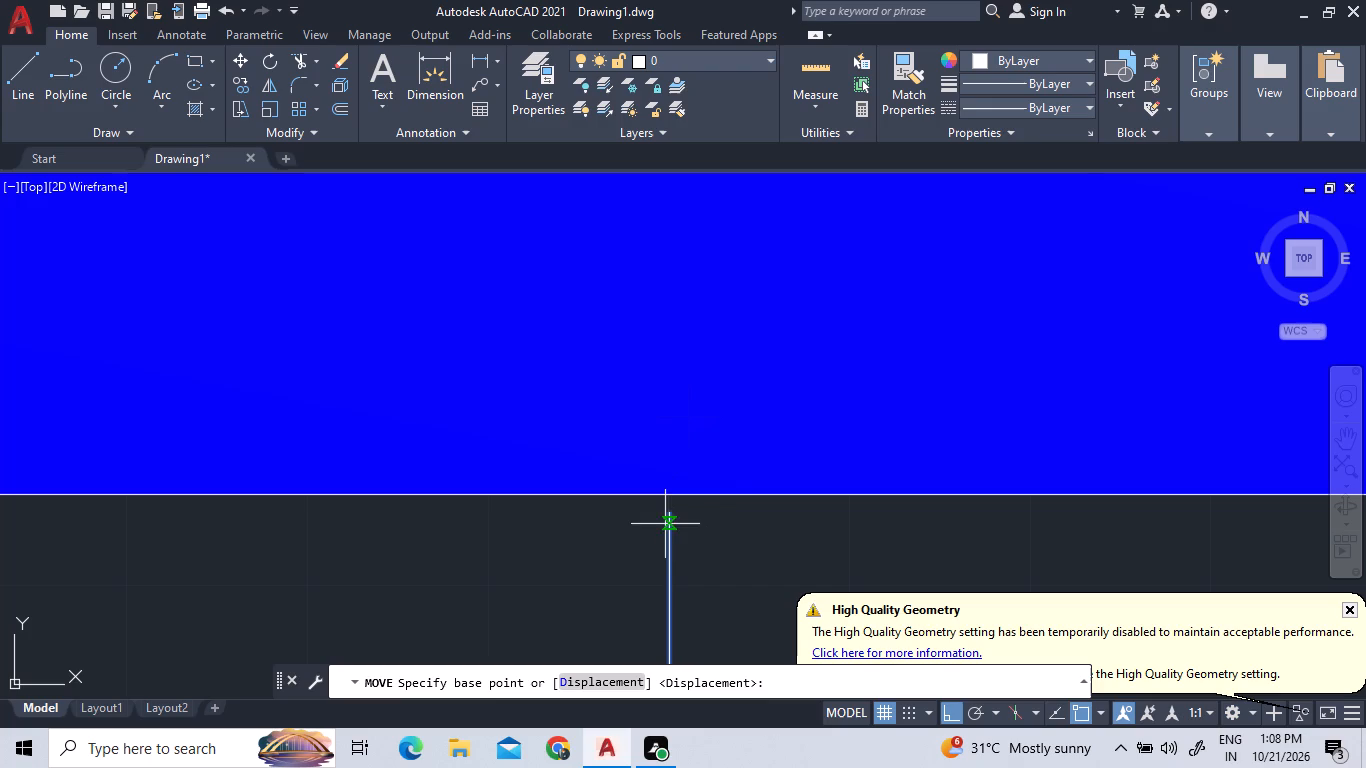
left_click(668, 517)
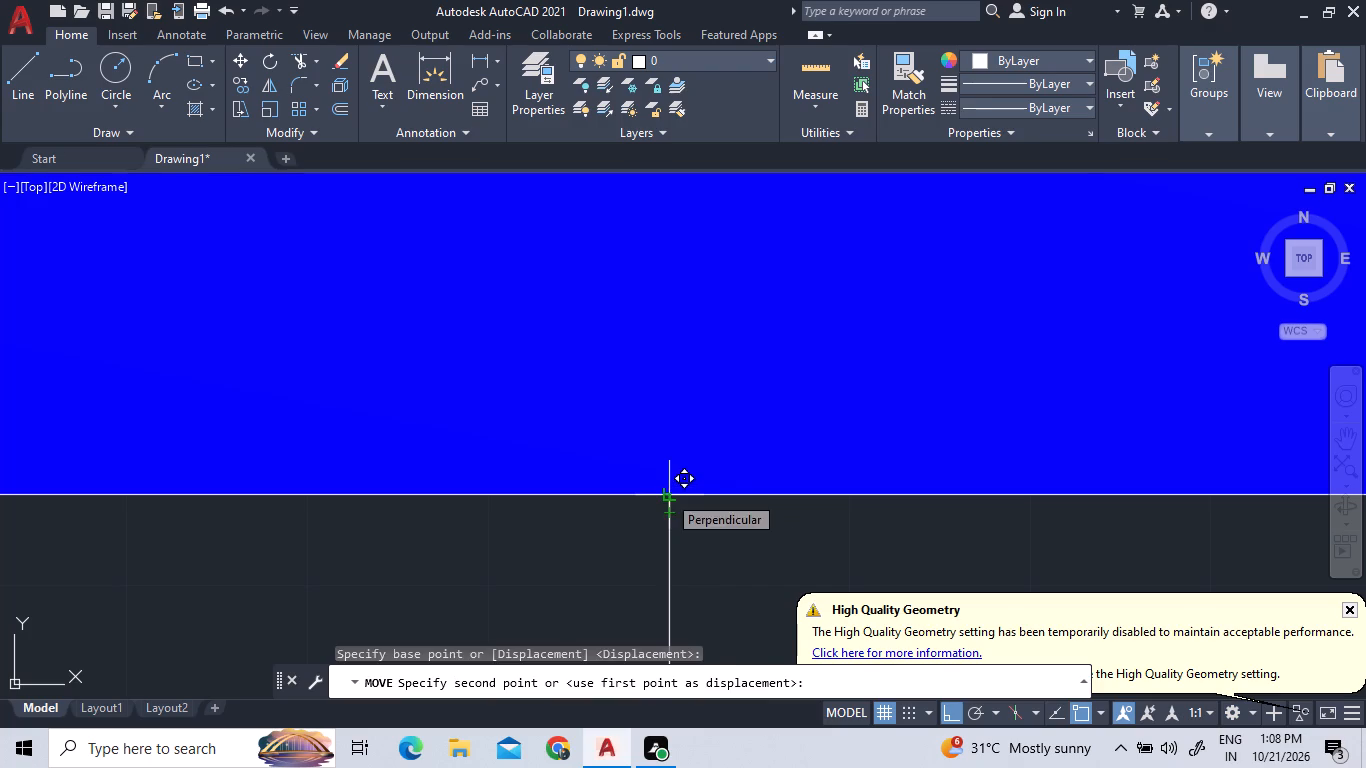
left_click(667, 494)
Trim the bedroom-side wall line across the left unit's toilet door opening and finish the Trim command.
scroll(630, 427, "down", 5)
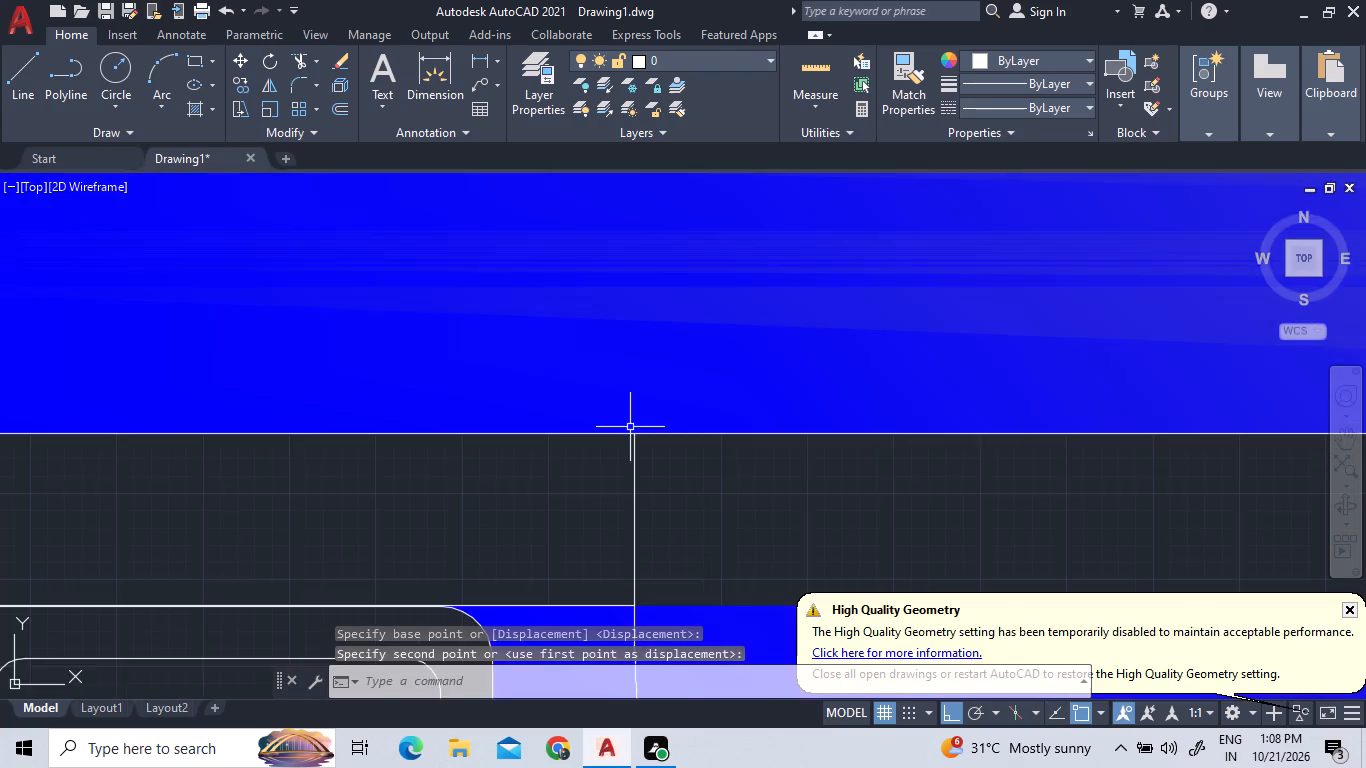
scroll(630, 432, "down", 5)
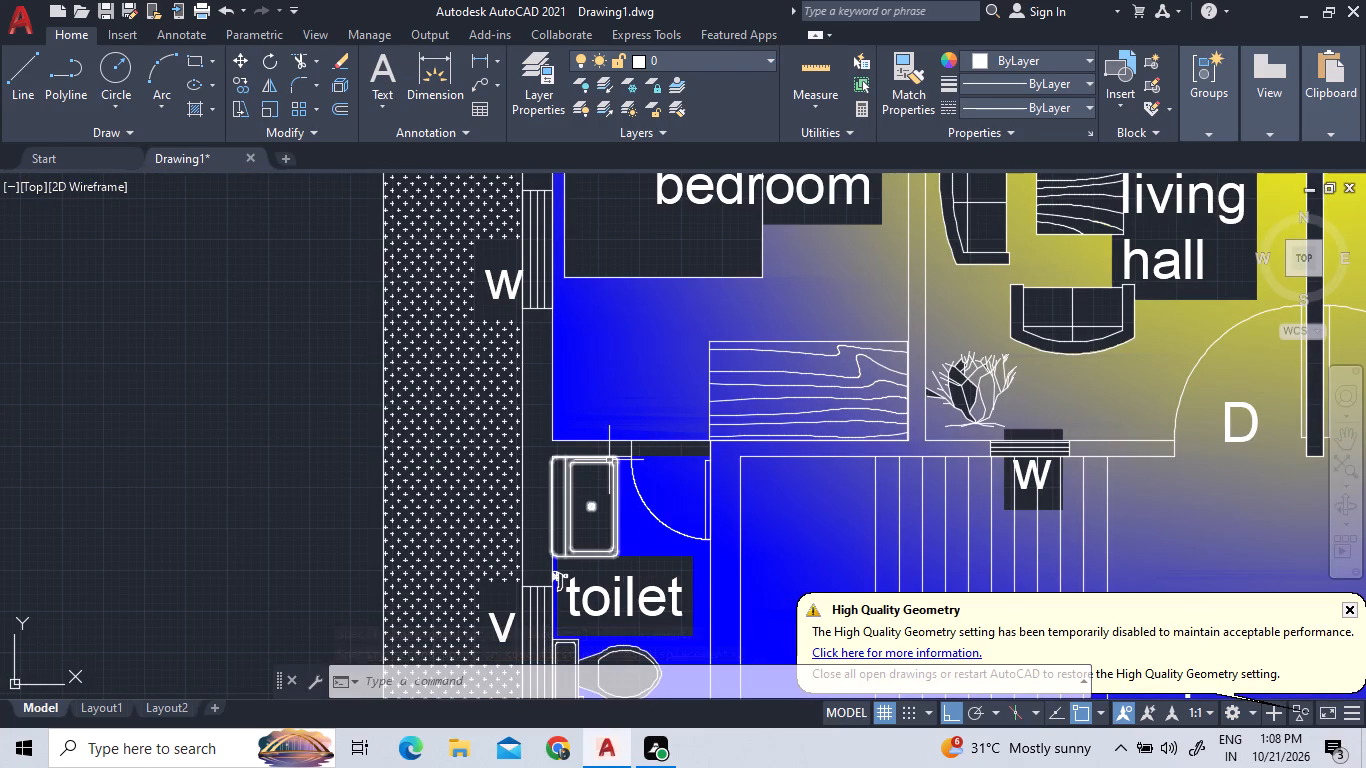
scroll(662, 441, "down", 2)
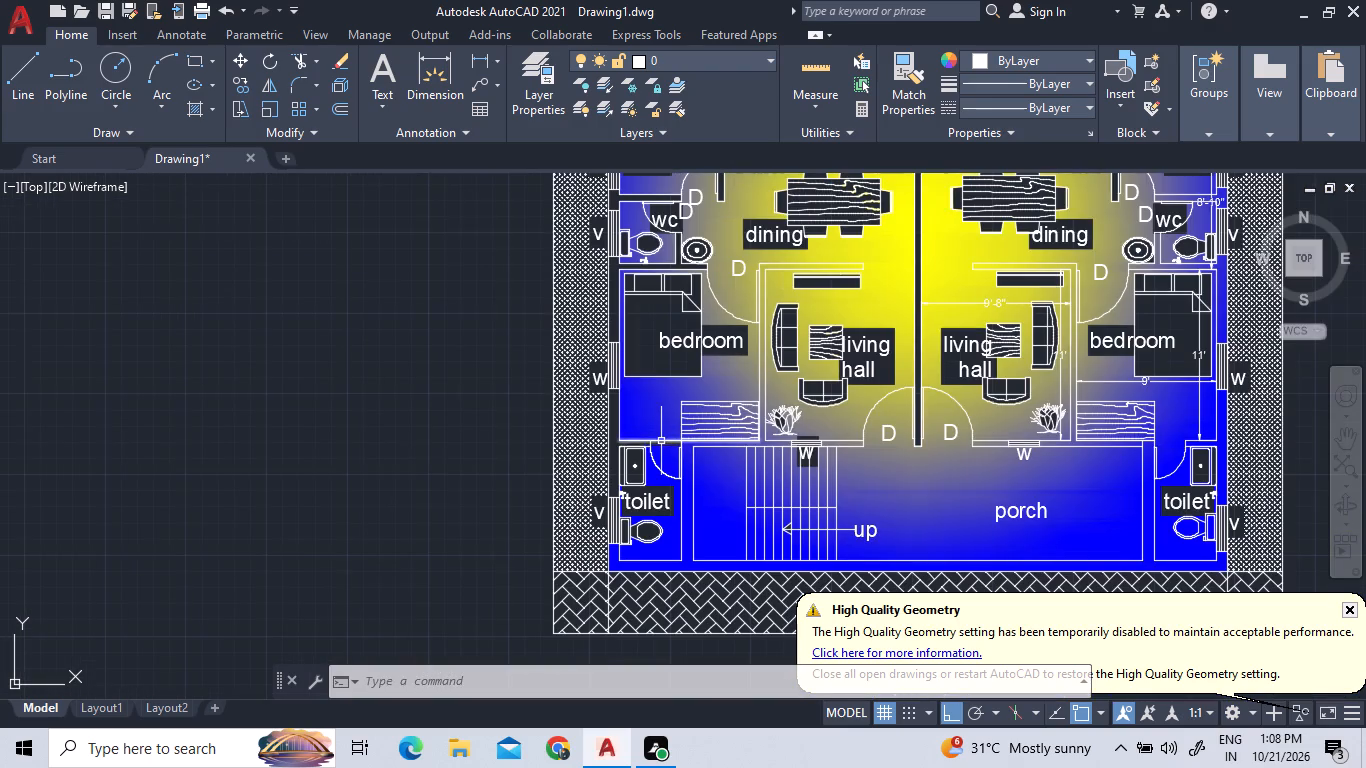
middle_click_drag(1226, 406, 948, 423)
right_click_drag(1226, 406, 948, 423)
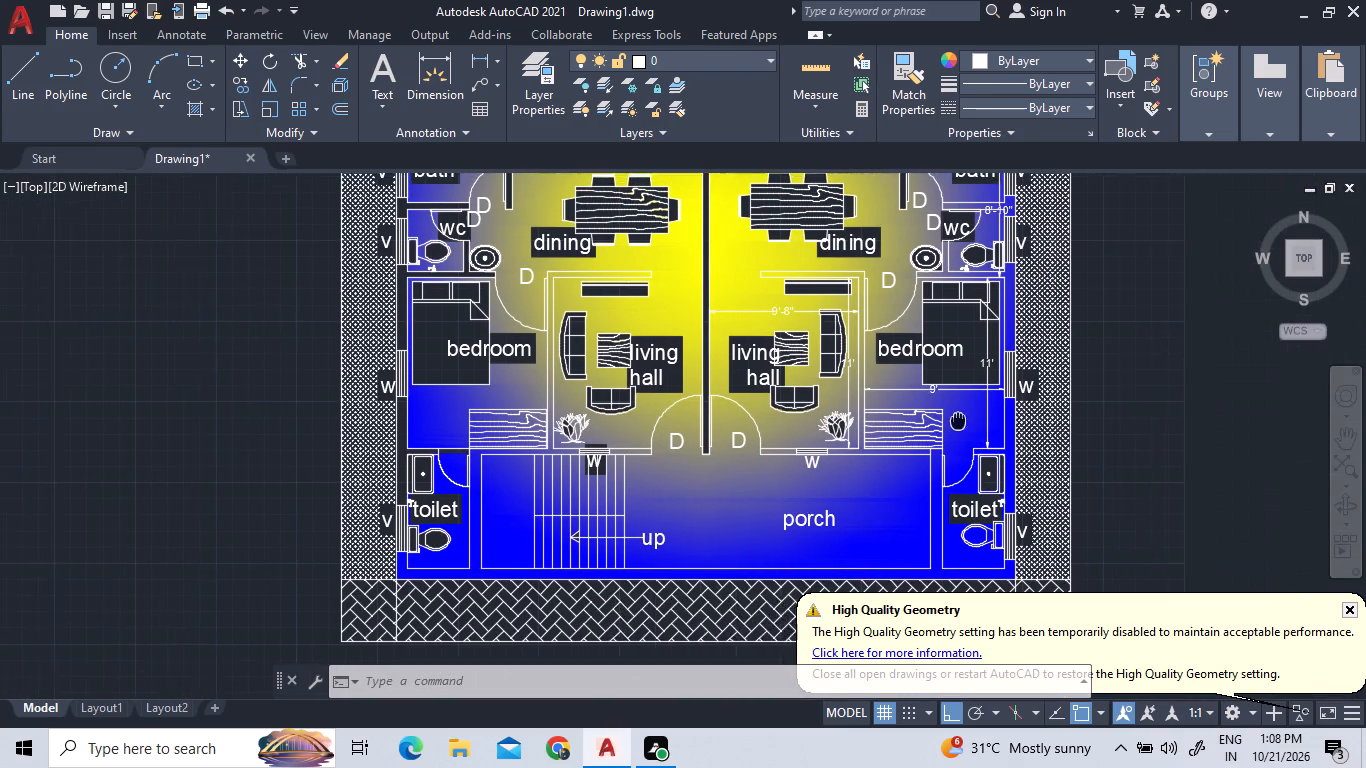
right_click_drag(948, 423, 912, 434)
middle_click_drag(948, 423, 912, 434)
scroll(434, 478, "up", 2)
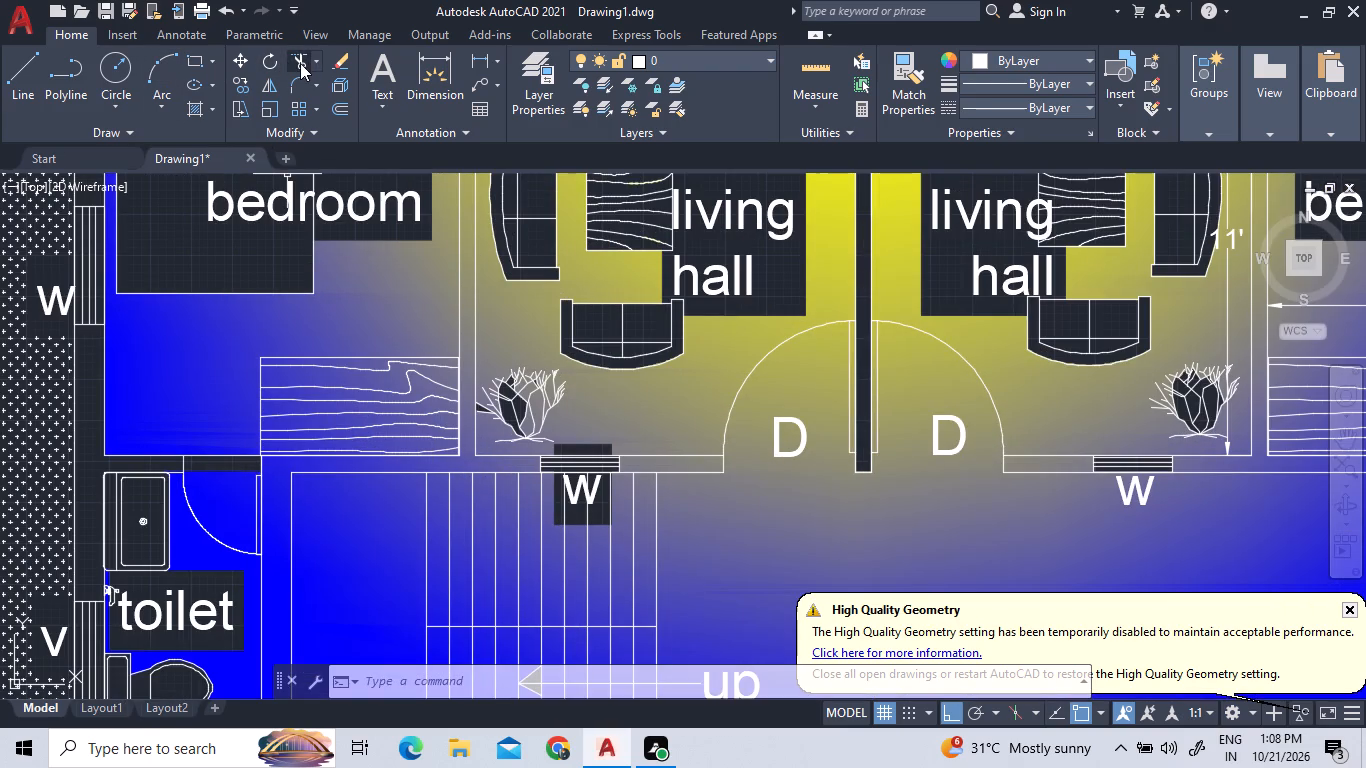
left_click(300, 63)
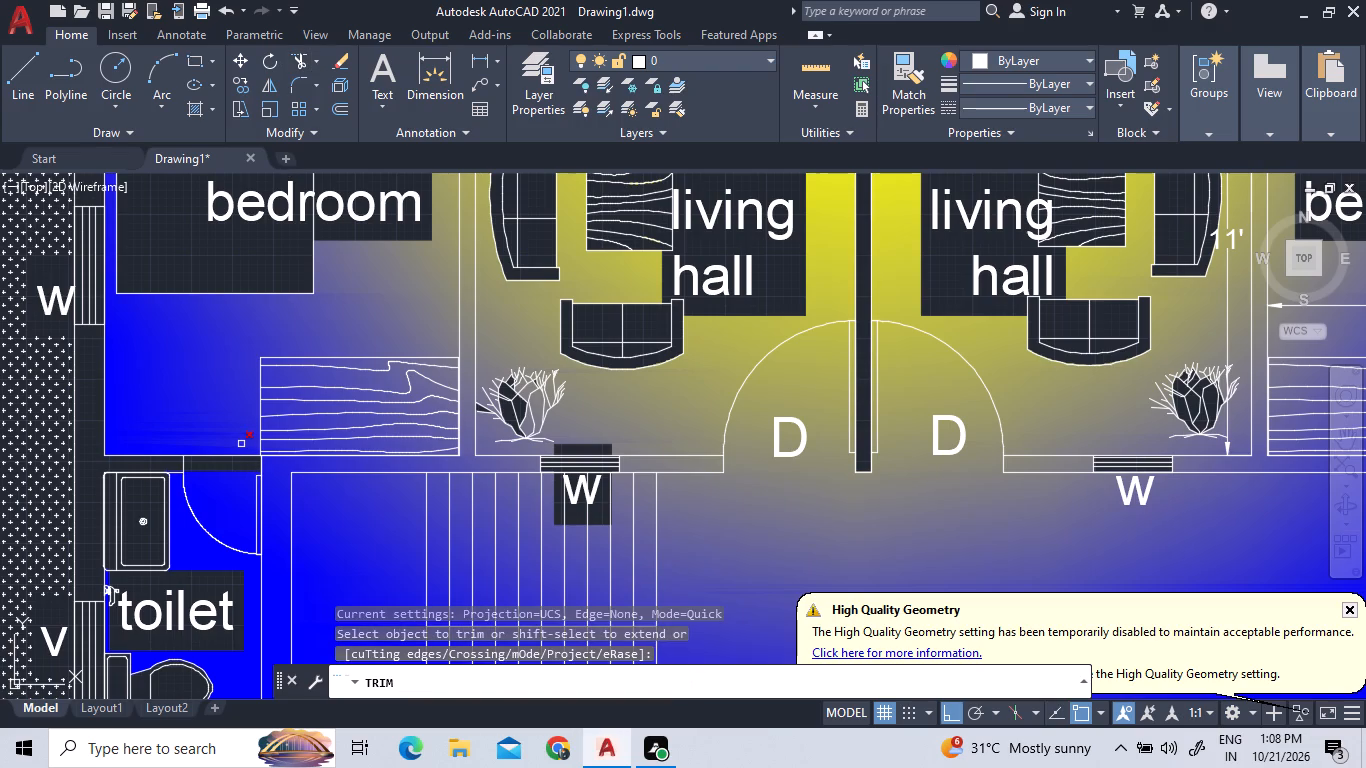
left_click(238, 456)
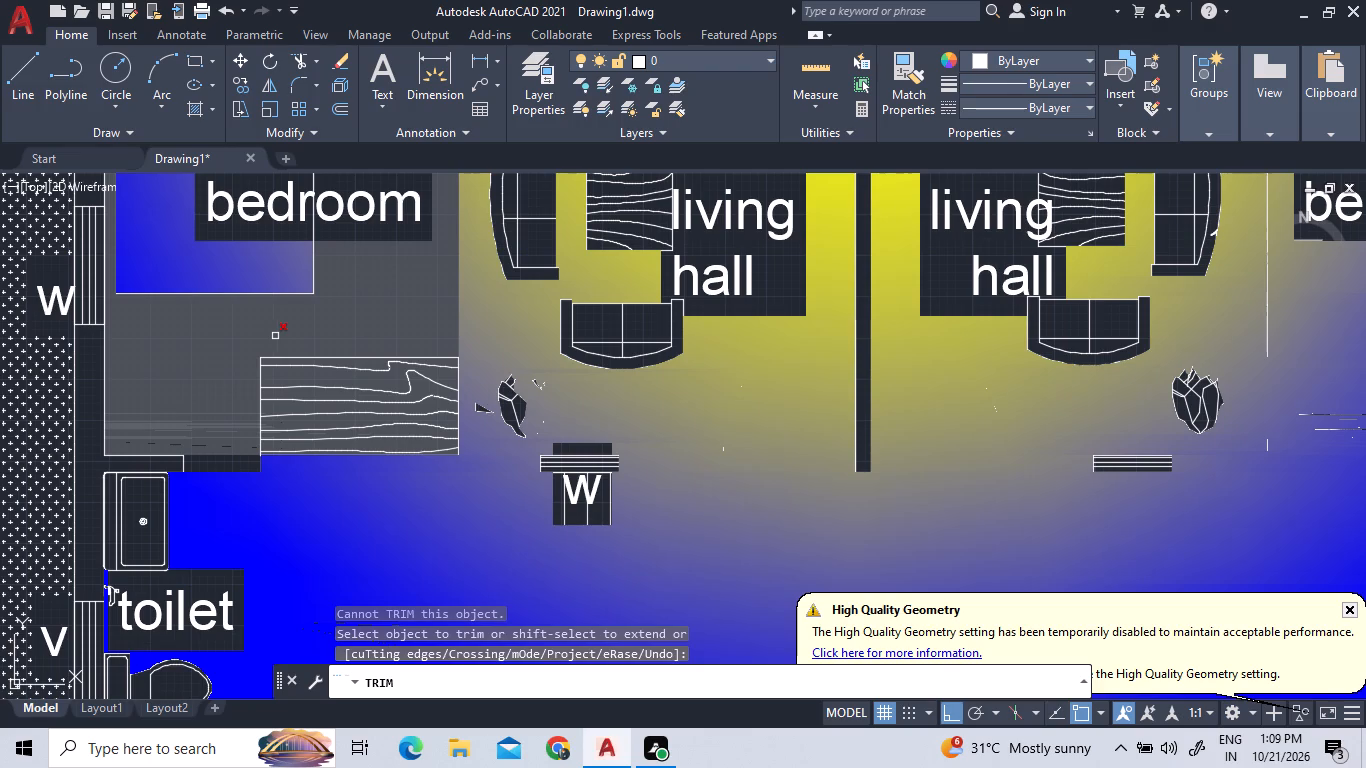
scroll(243, 429, "down", 2)
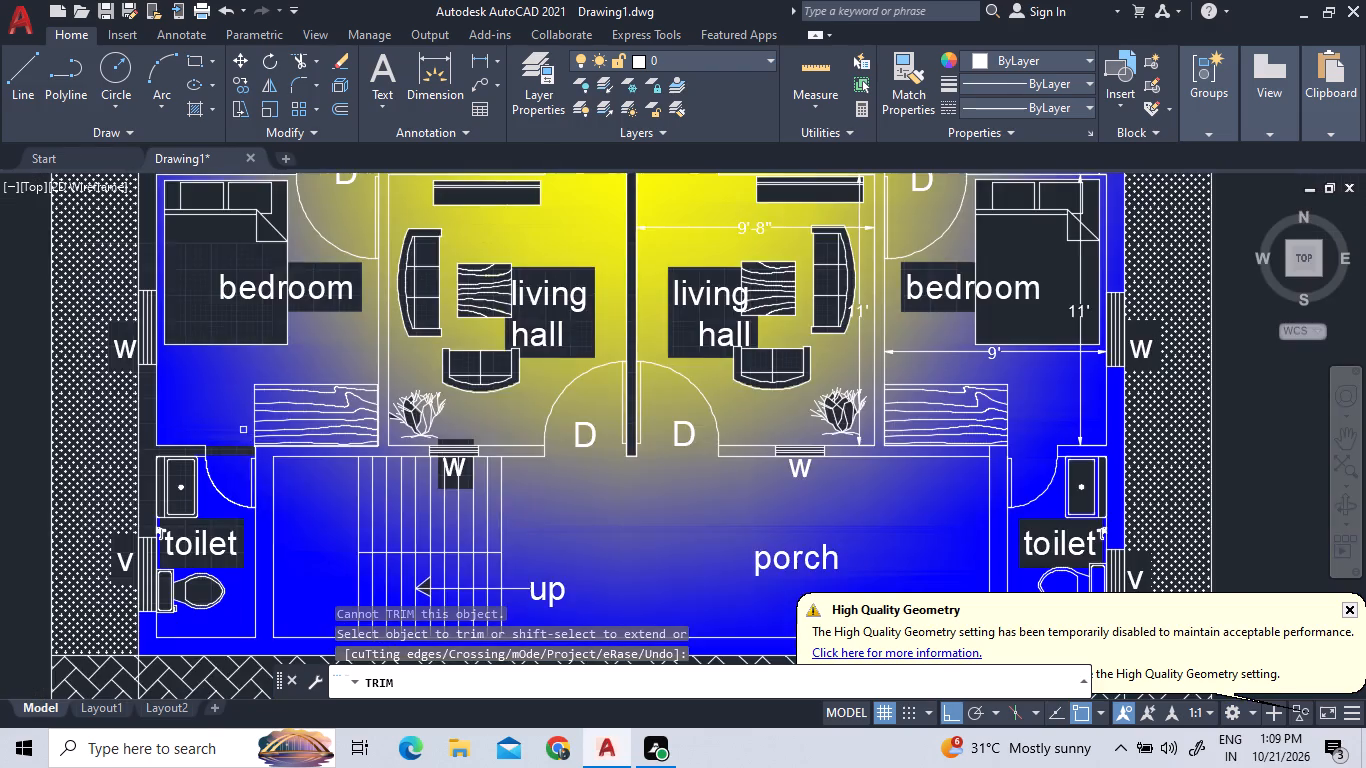
scroll(245, 433, "down", 3)
right_click(109, 410)
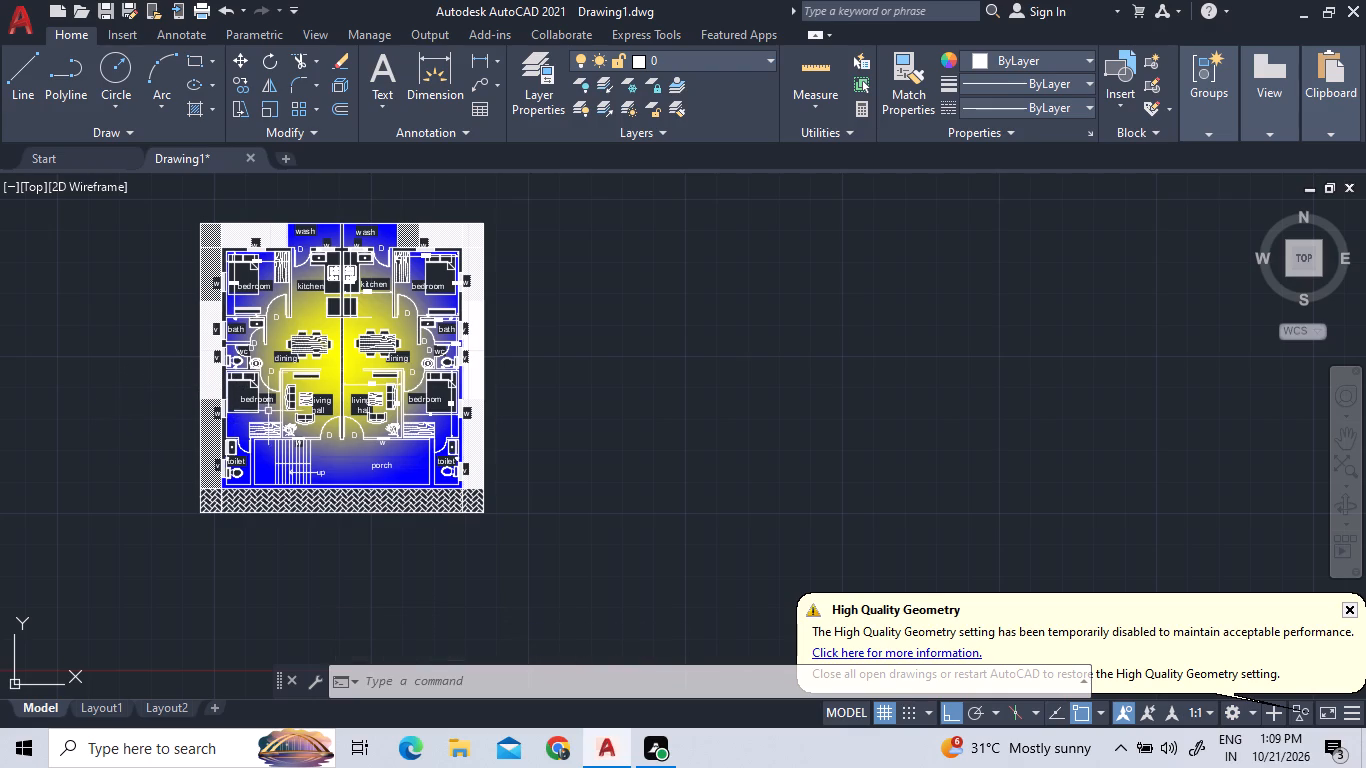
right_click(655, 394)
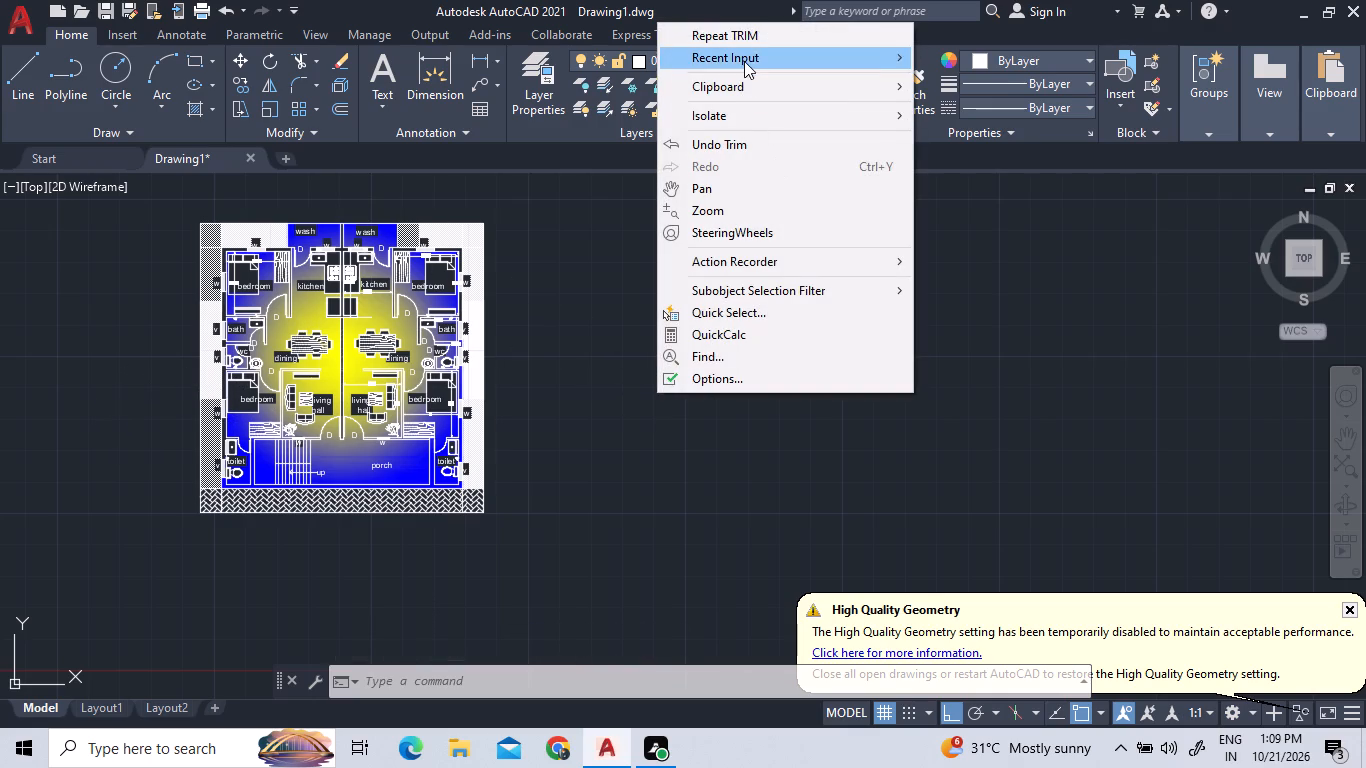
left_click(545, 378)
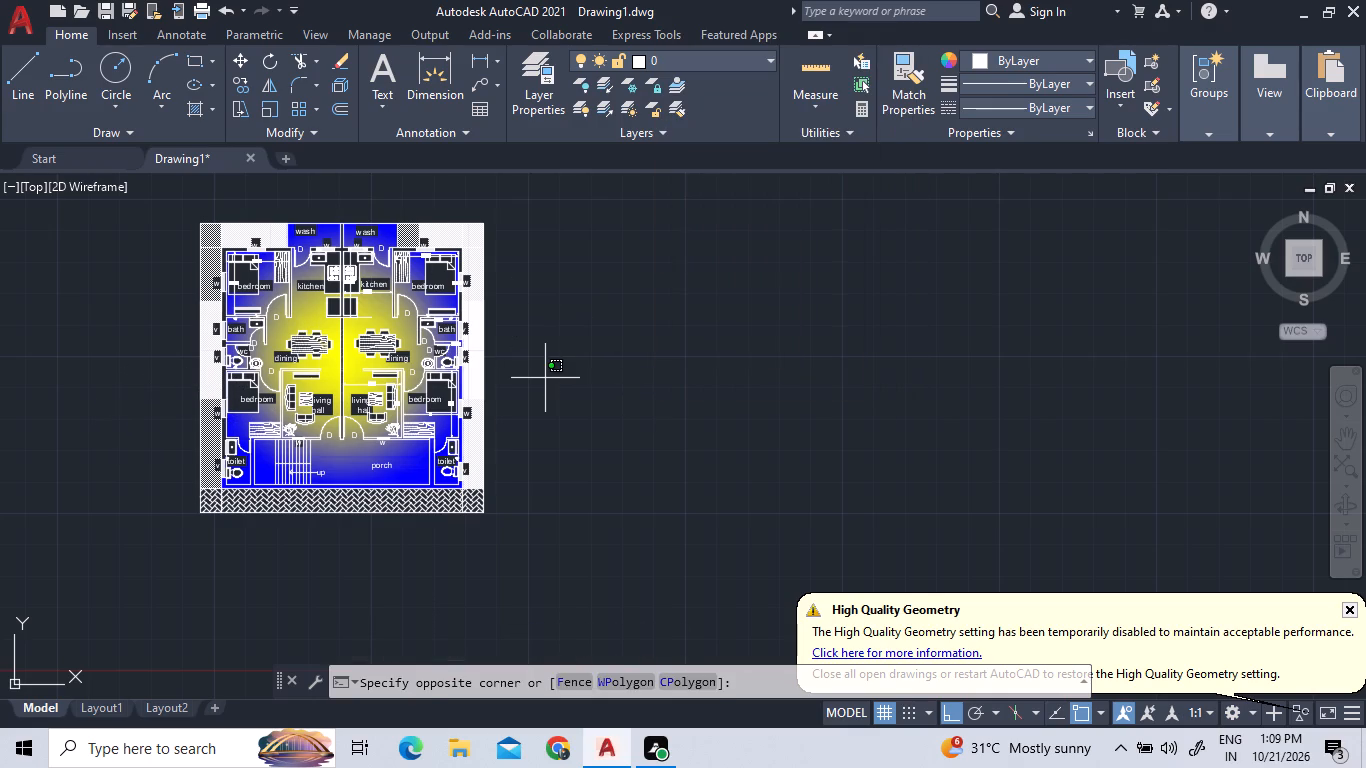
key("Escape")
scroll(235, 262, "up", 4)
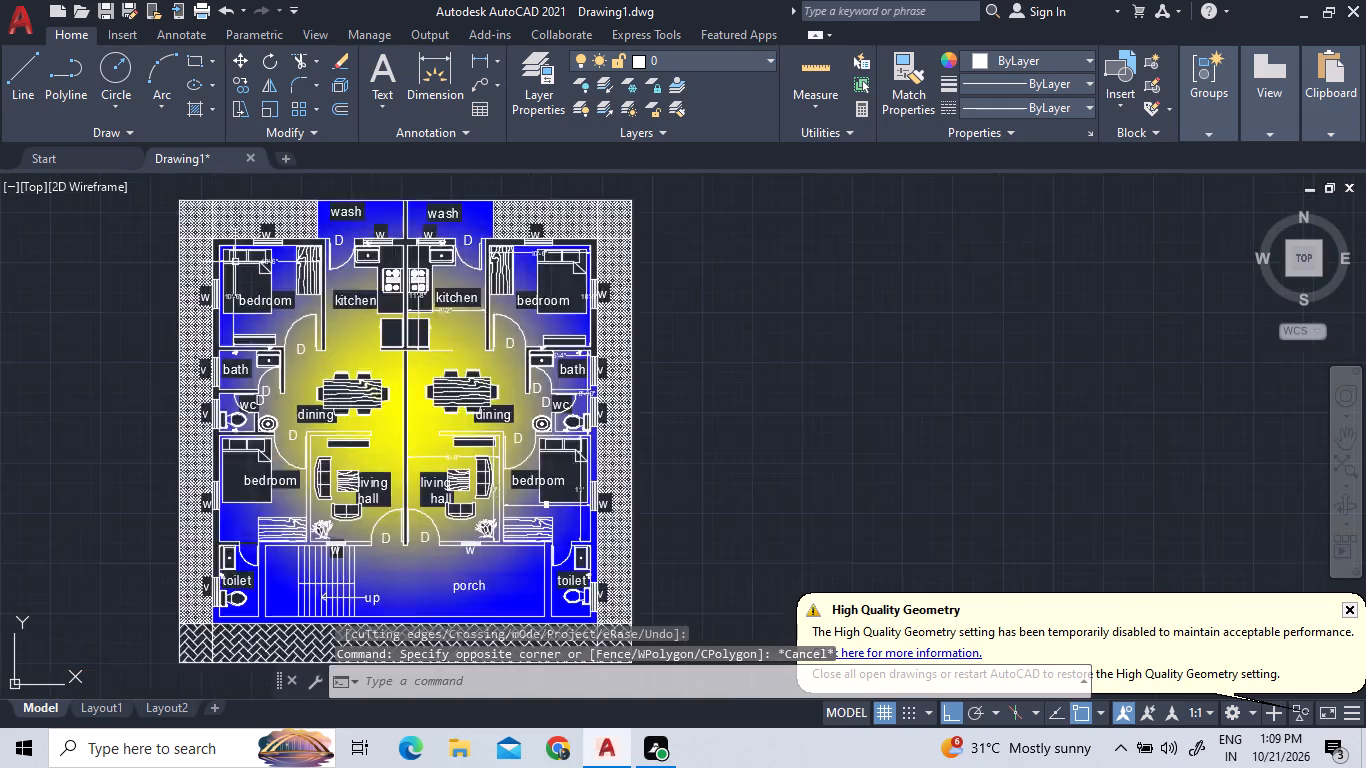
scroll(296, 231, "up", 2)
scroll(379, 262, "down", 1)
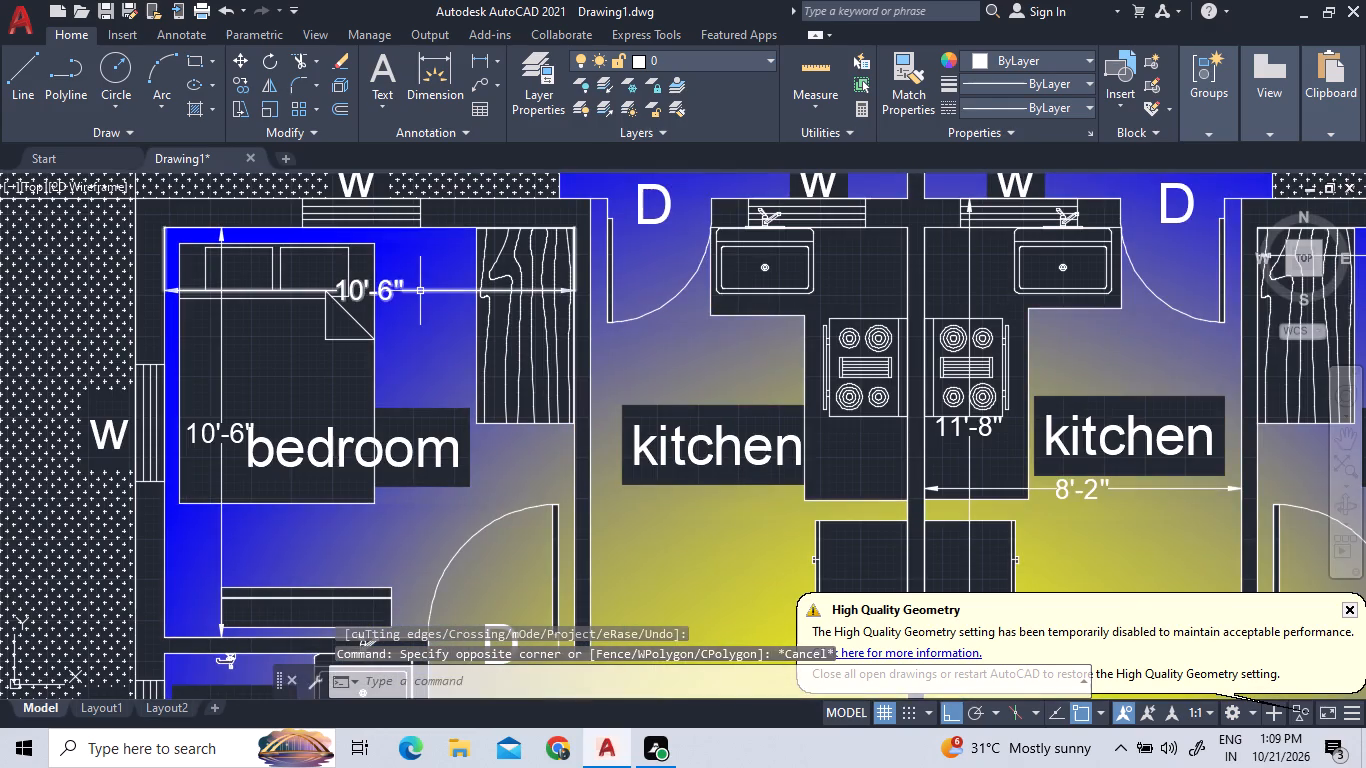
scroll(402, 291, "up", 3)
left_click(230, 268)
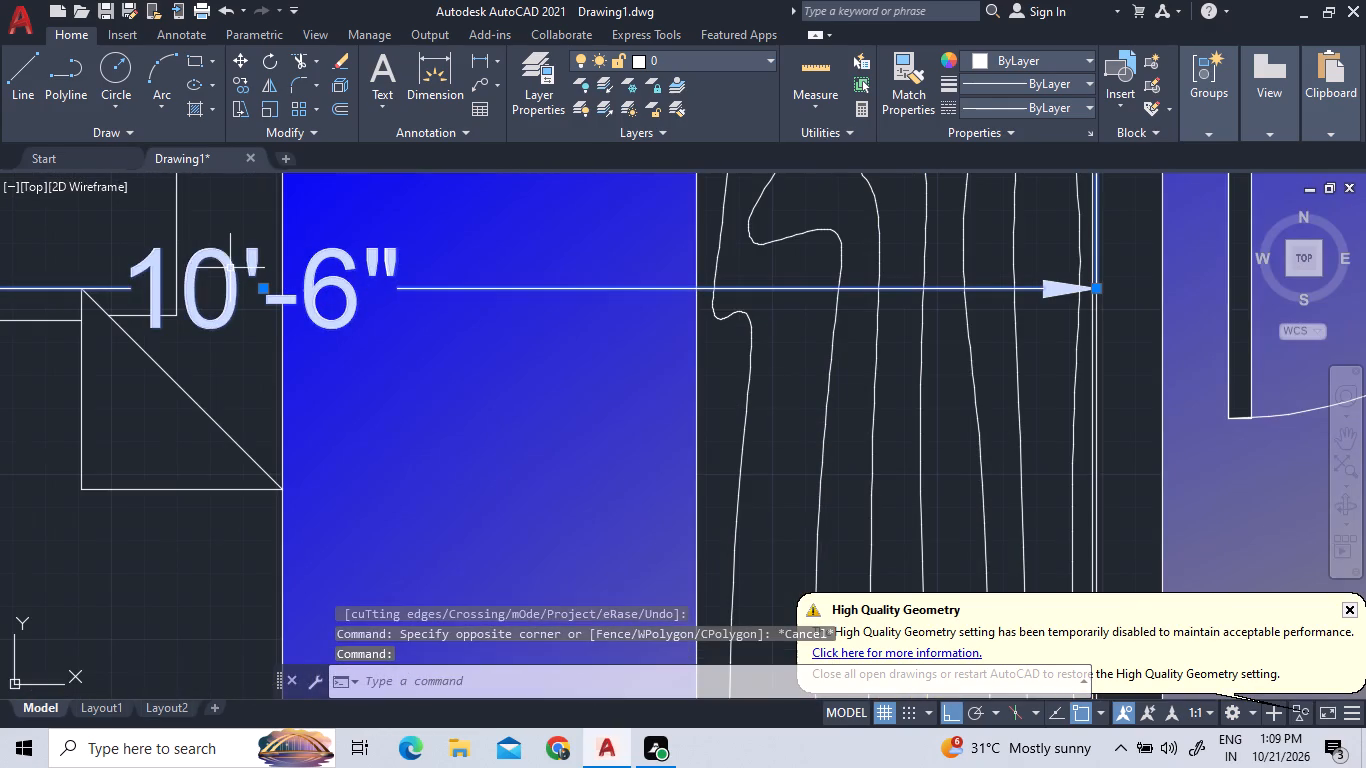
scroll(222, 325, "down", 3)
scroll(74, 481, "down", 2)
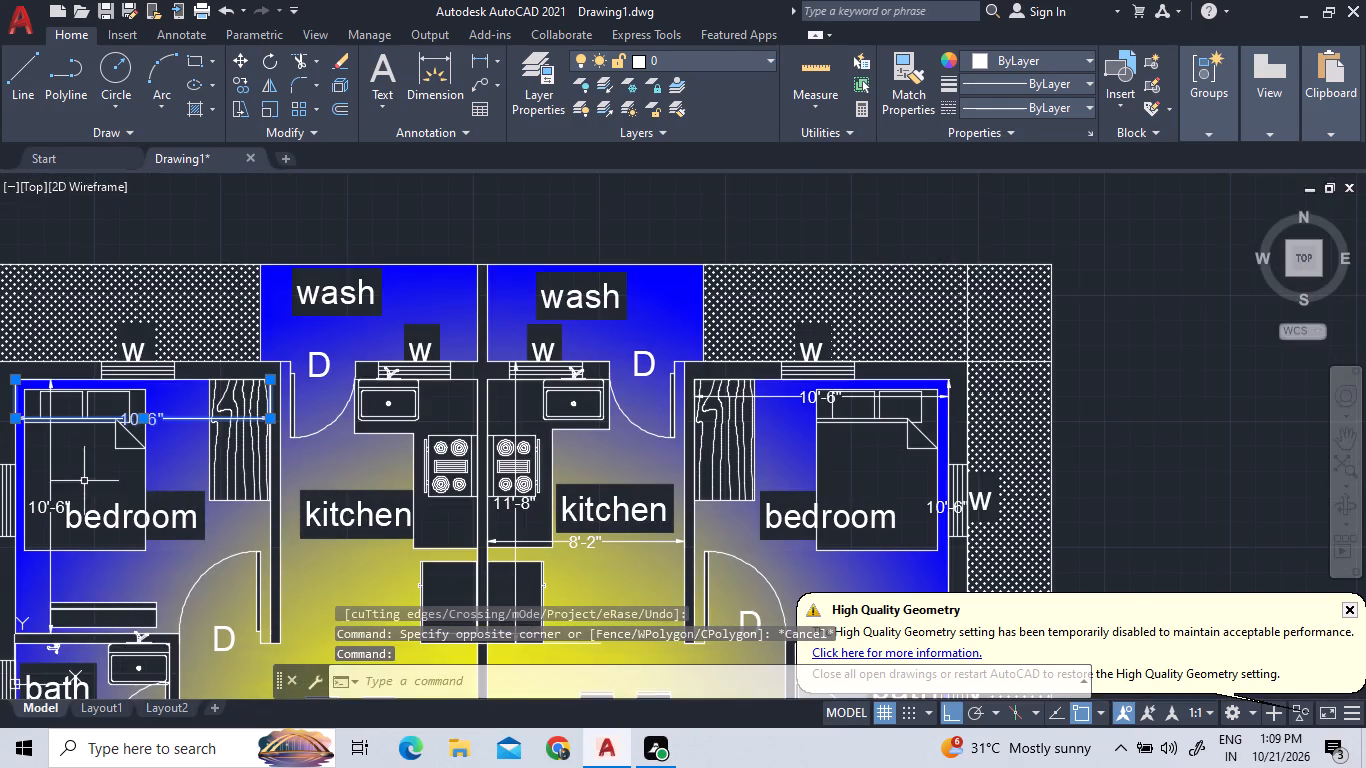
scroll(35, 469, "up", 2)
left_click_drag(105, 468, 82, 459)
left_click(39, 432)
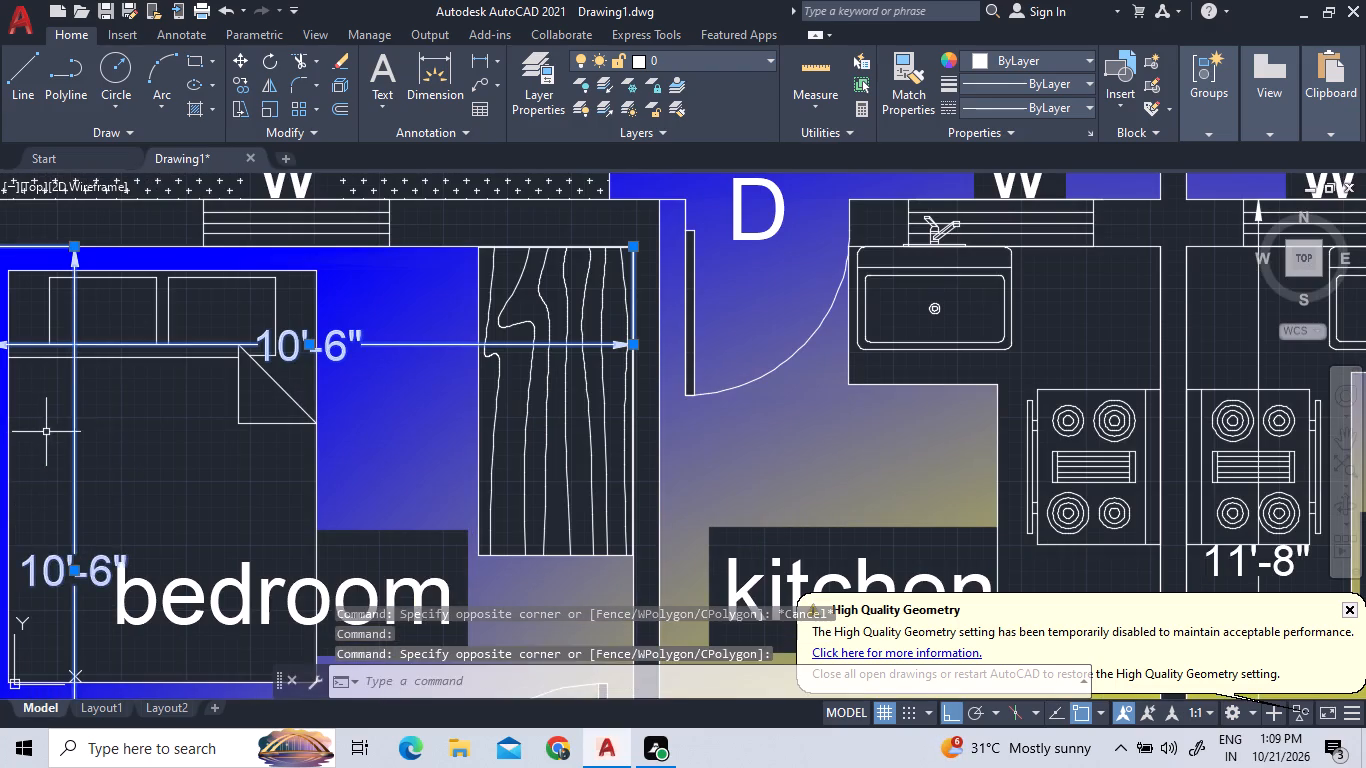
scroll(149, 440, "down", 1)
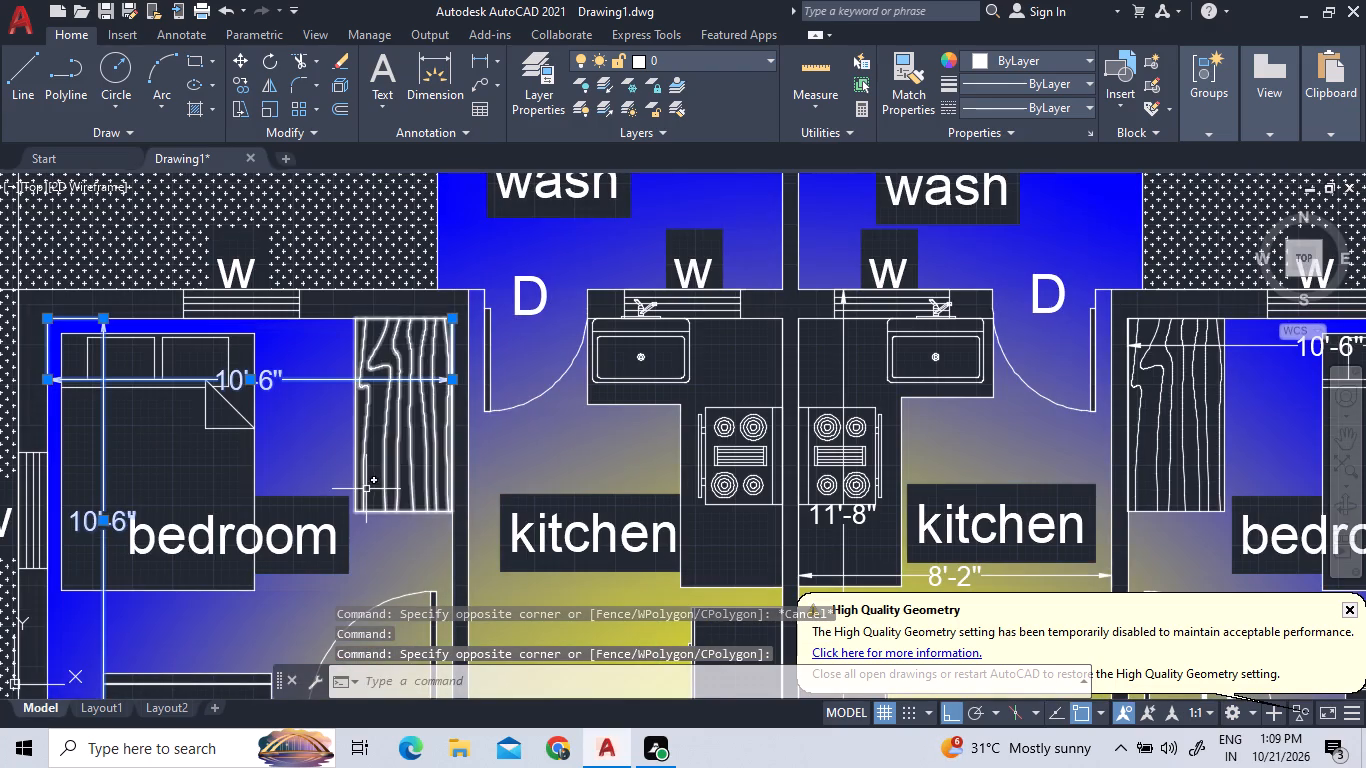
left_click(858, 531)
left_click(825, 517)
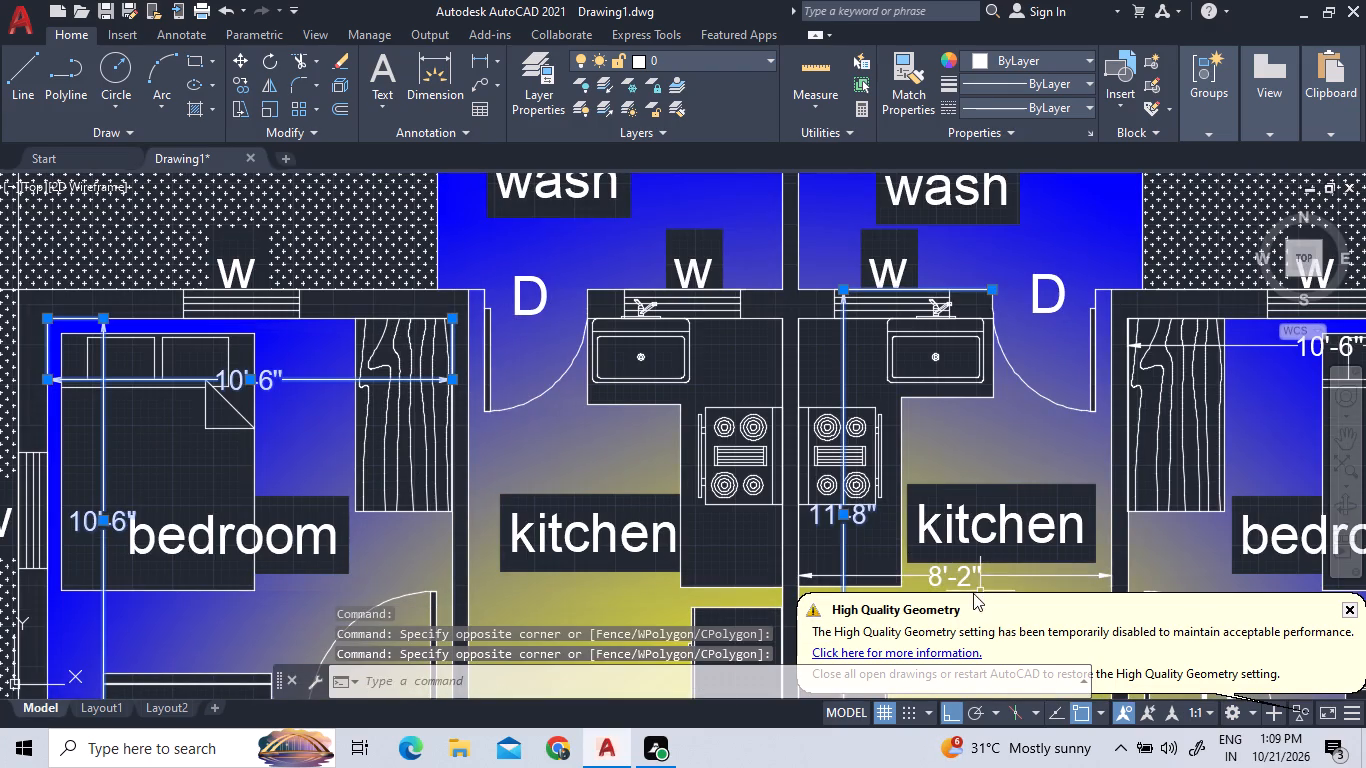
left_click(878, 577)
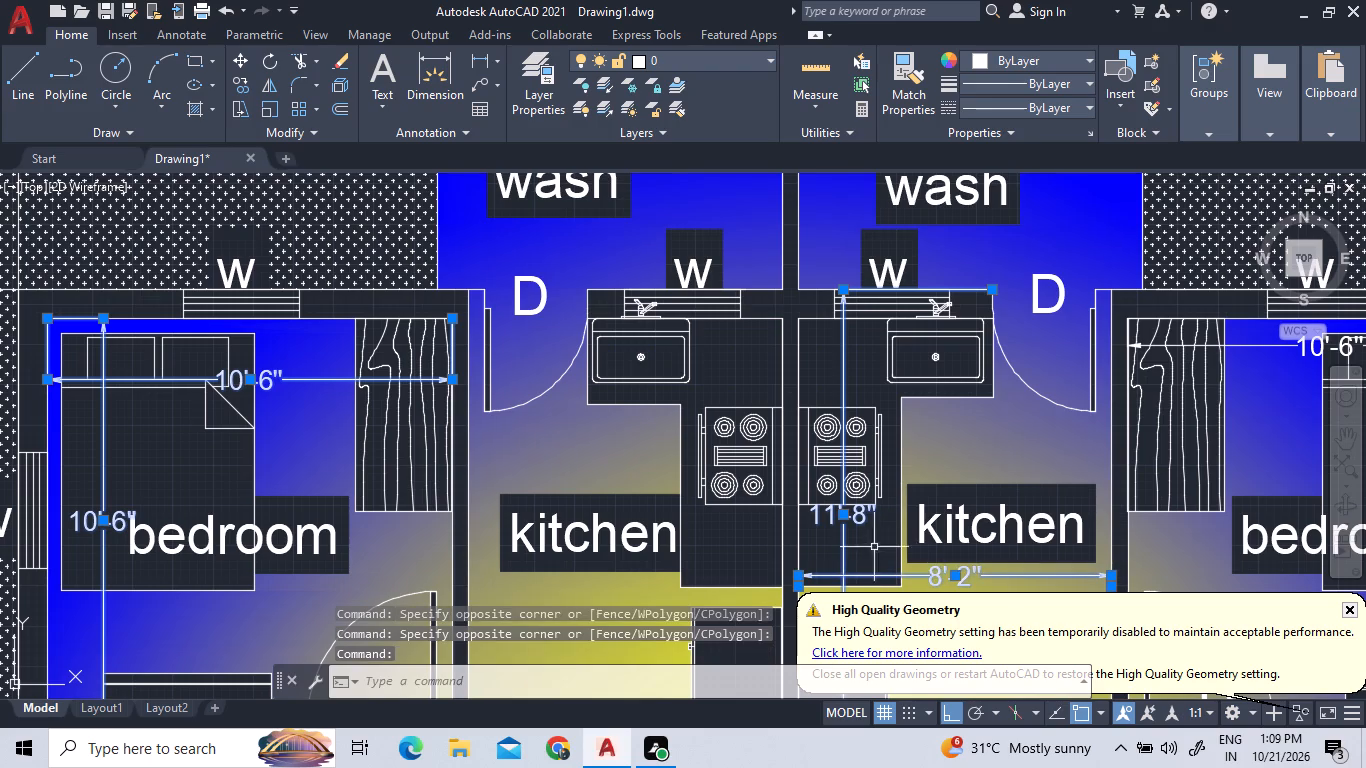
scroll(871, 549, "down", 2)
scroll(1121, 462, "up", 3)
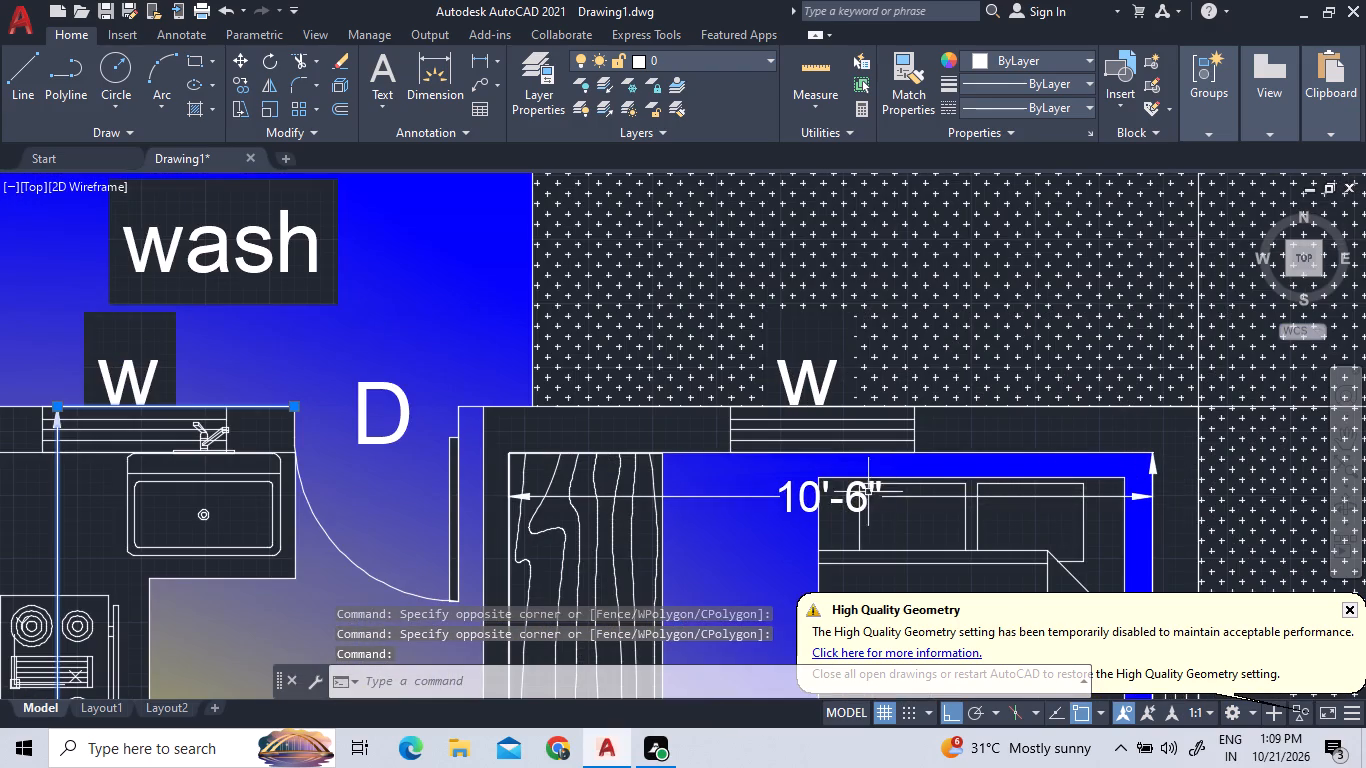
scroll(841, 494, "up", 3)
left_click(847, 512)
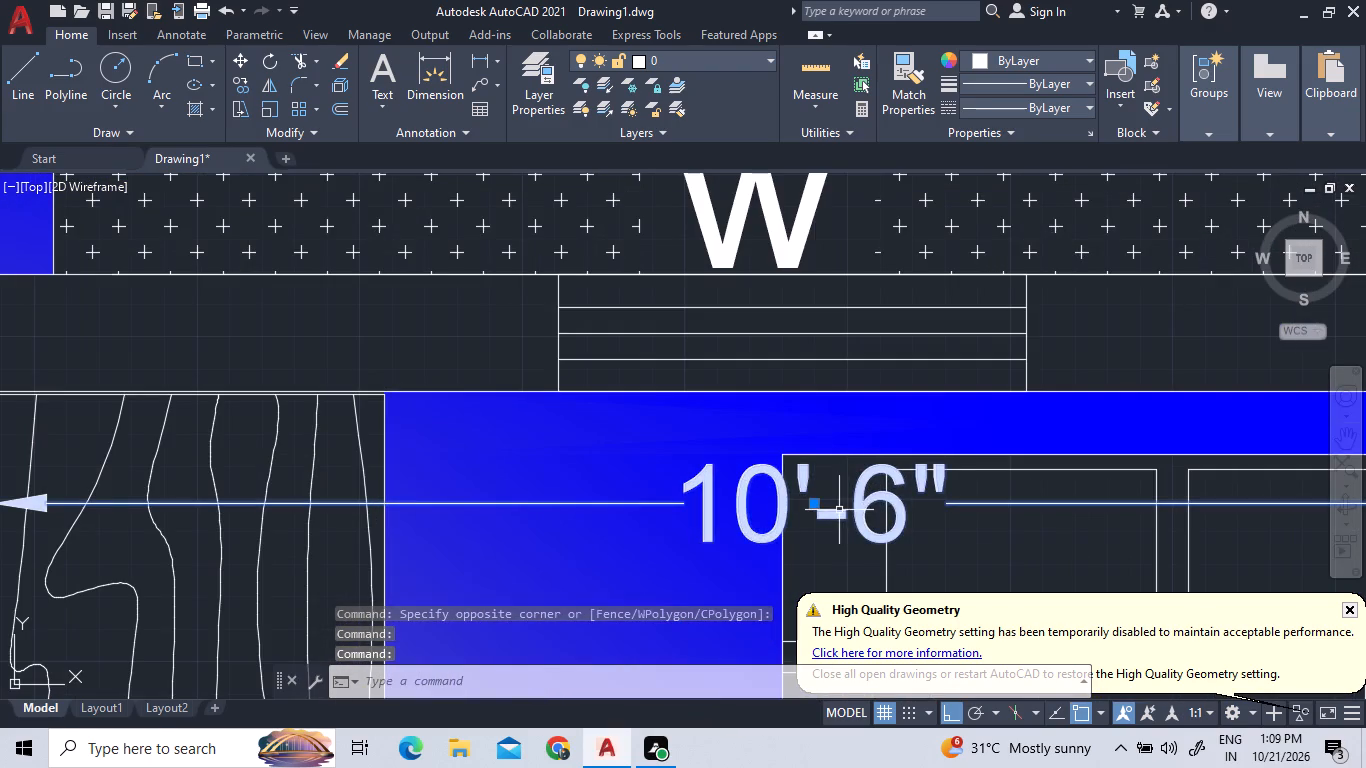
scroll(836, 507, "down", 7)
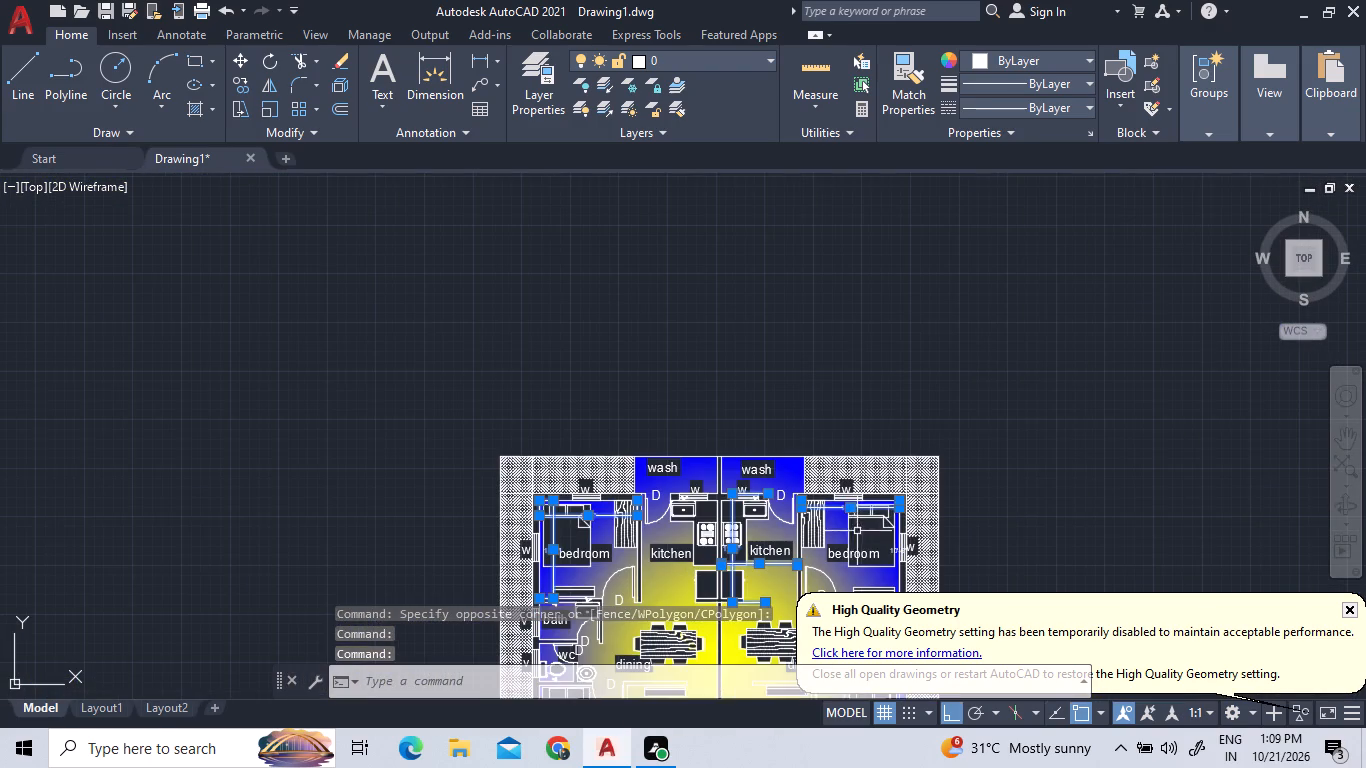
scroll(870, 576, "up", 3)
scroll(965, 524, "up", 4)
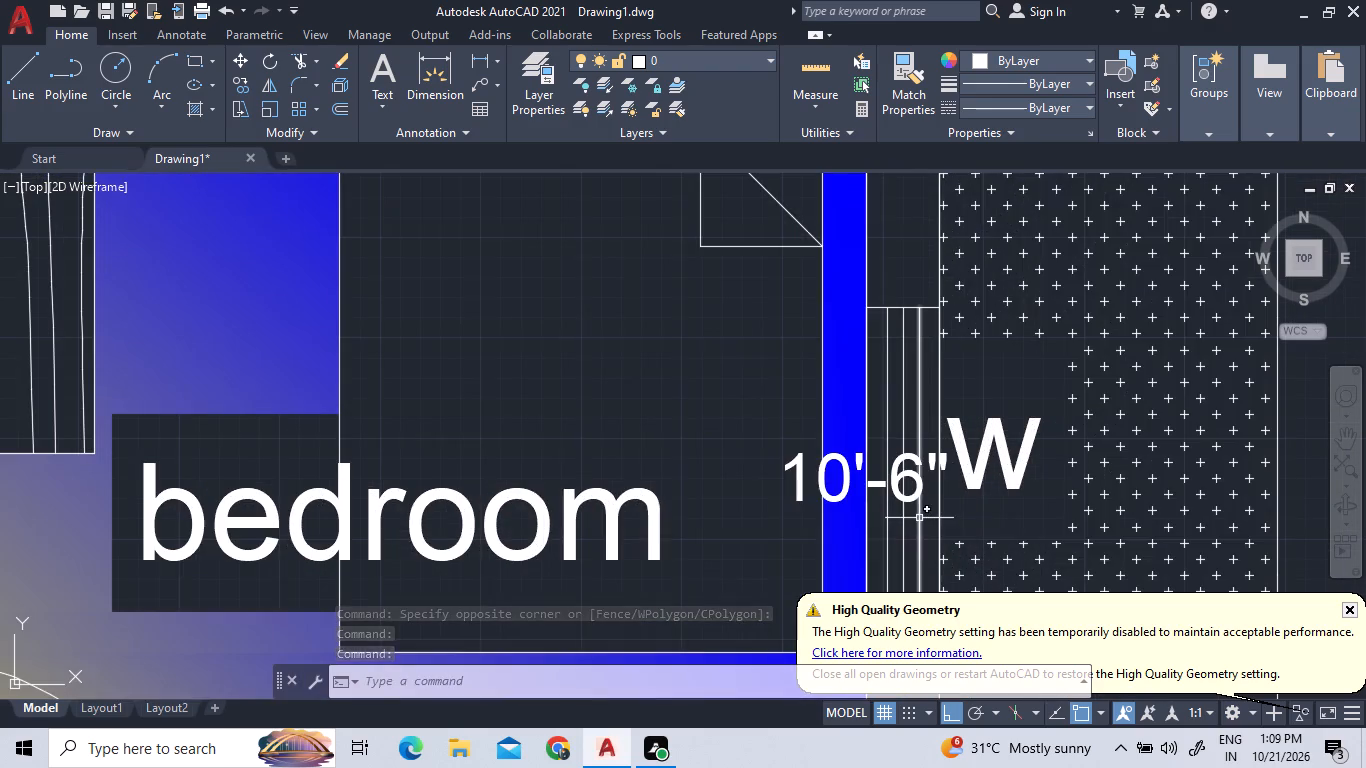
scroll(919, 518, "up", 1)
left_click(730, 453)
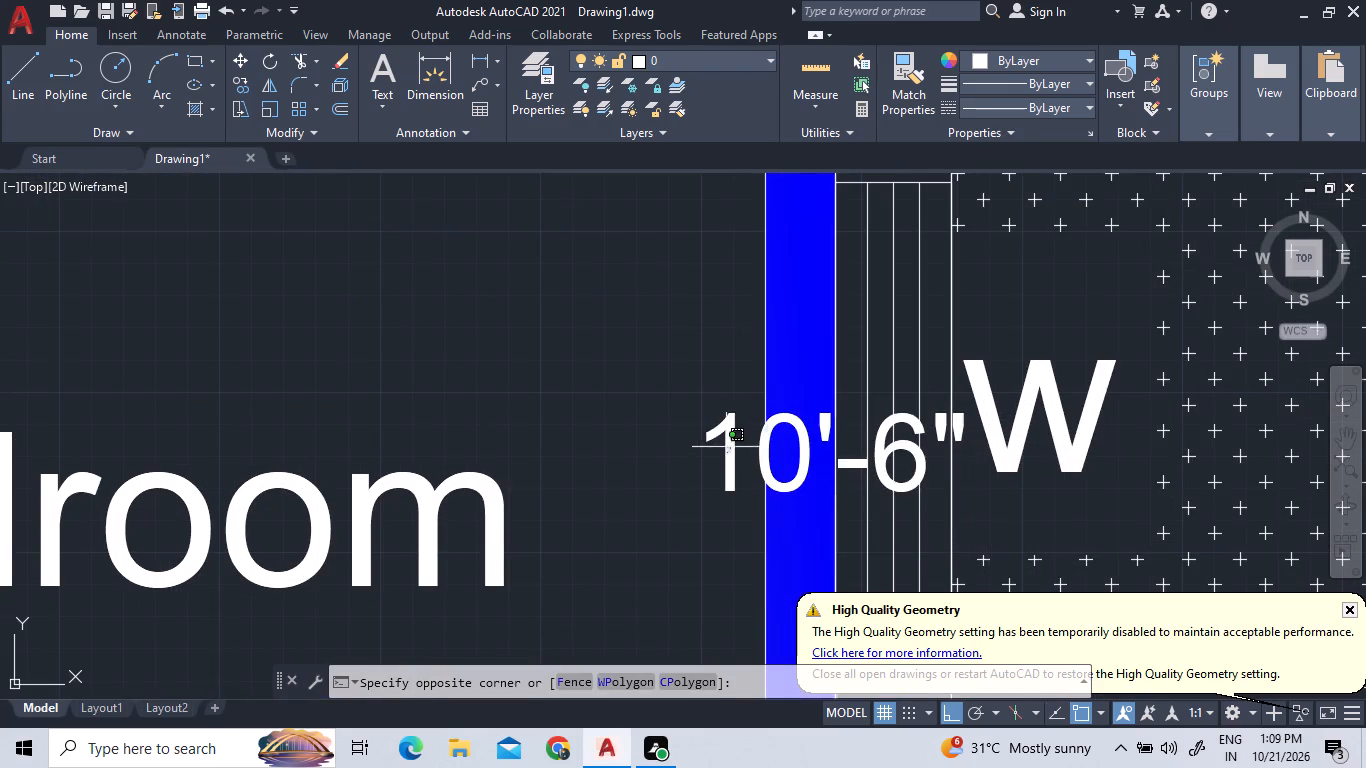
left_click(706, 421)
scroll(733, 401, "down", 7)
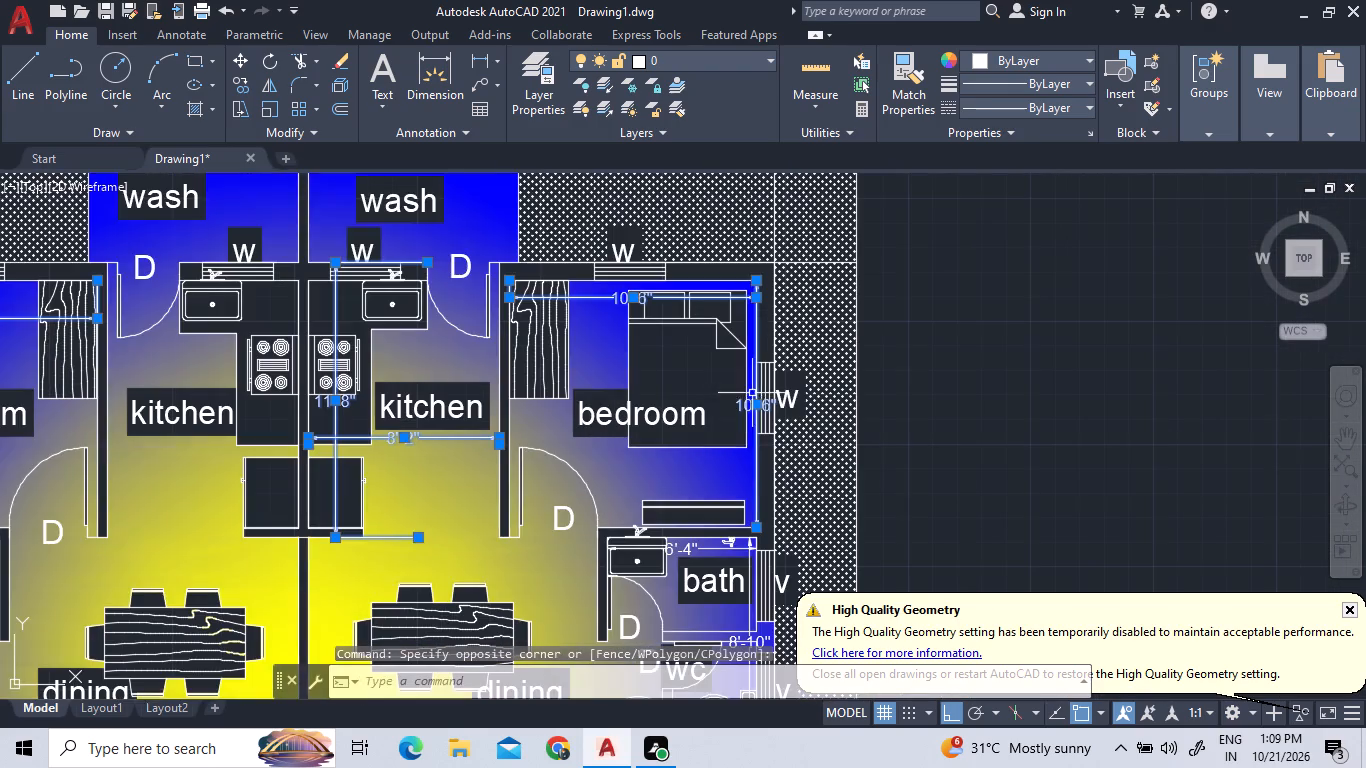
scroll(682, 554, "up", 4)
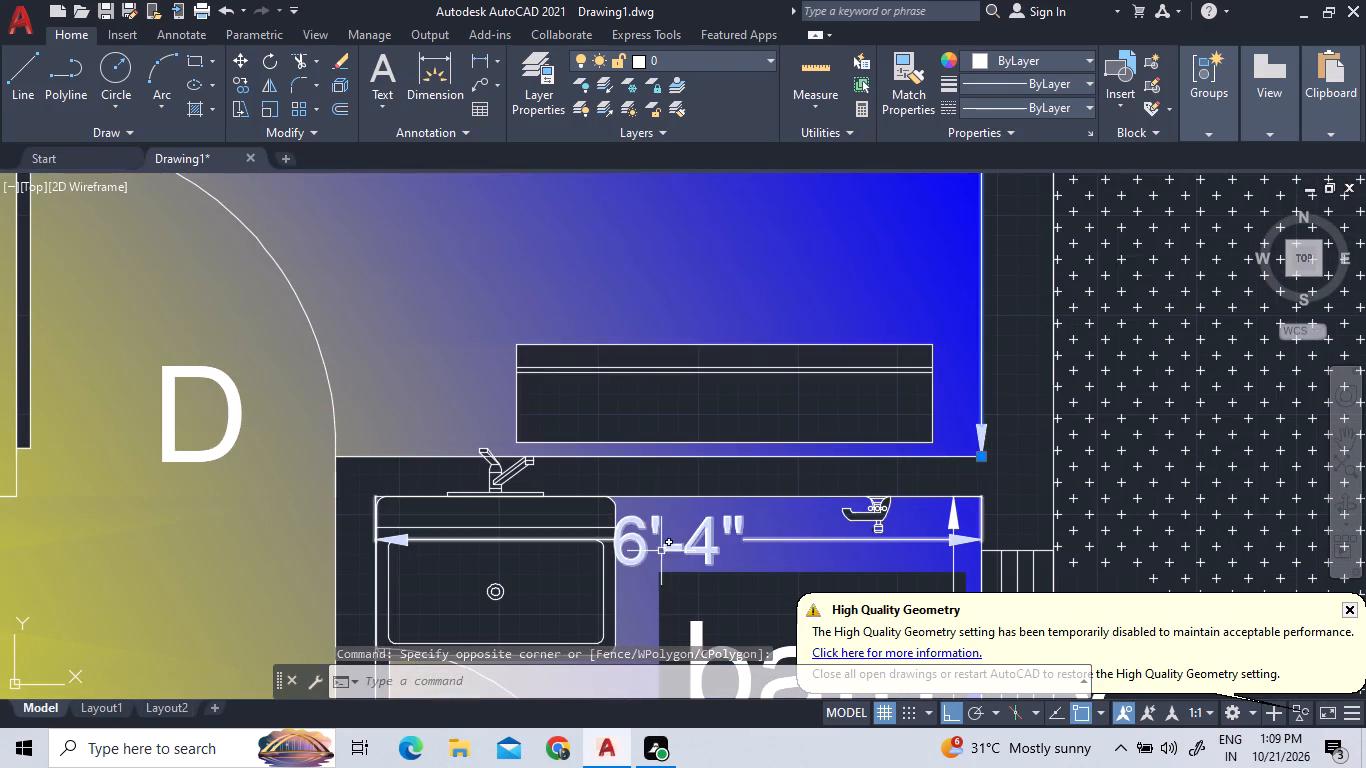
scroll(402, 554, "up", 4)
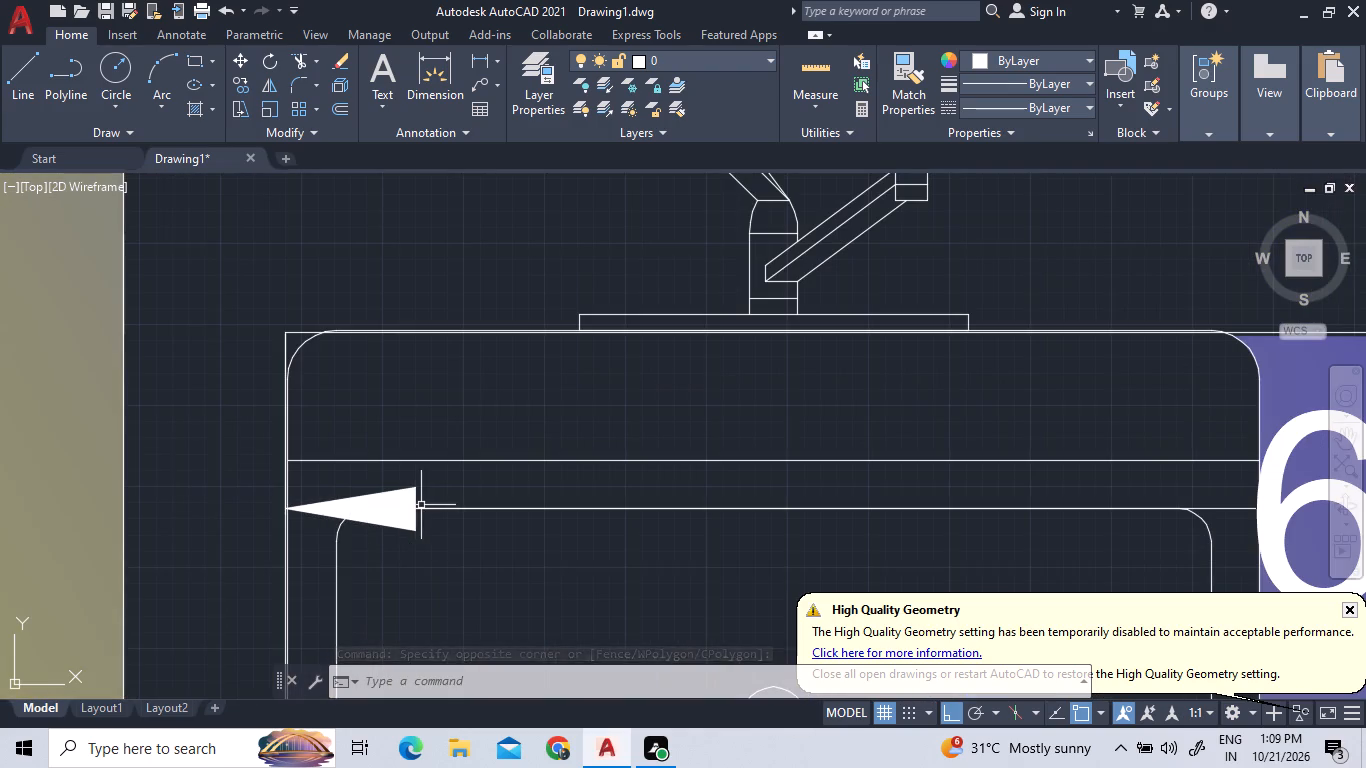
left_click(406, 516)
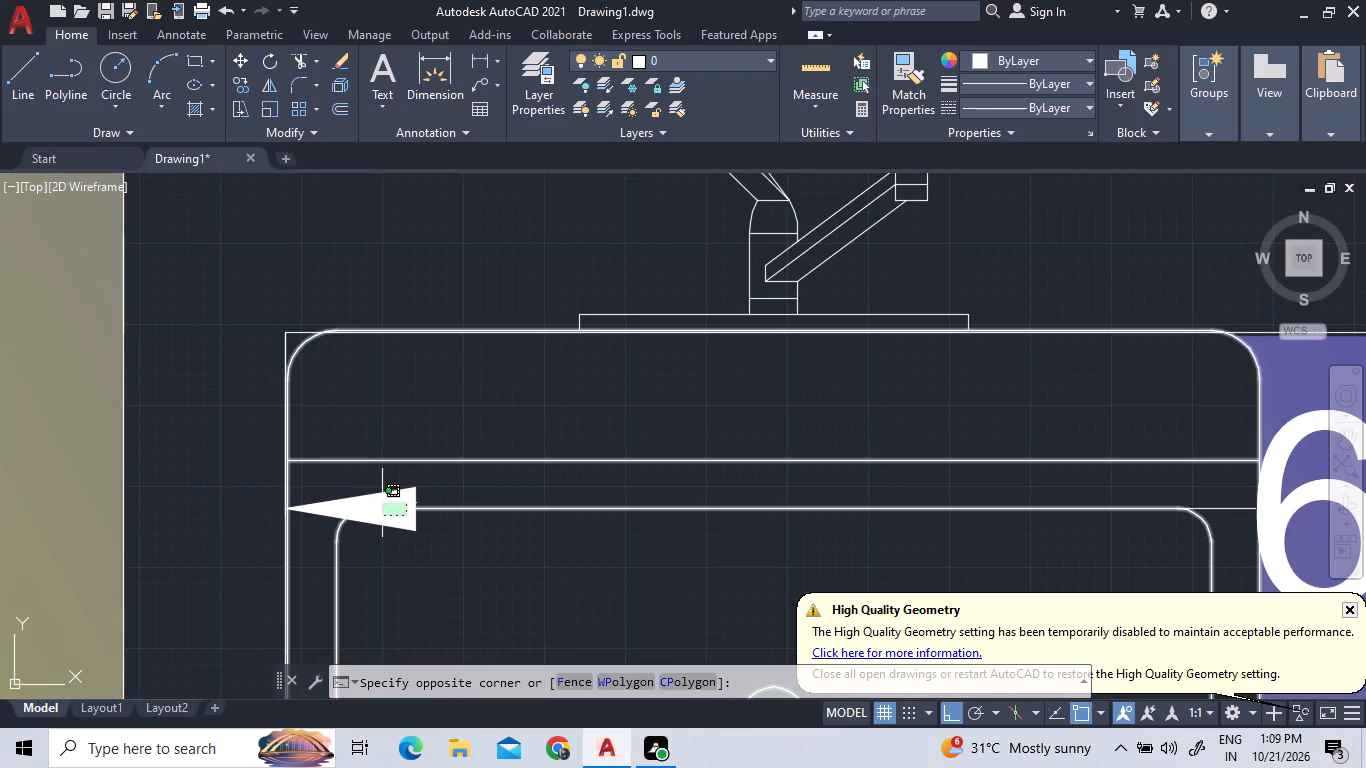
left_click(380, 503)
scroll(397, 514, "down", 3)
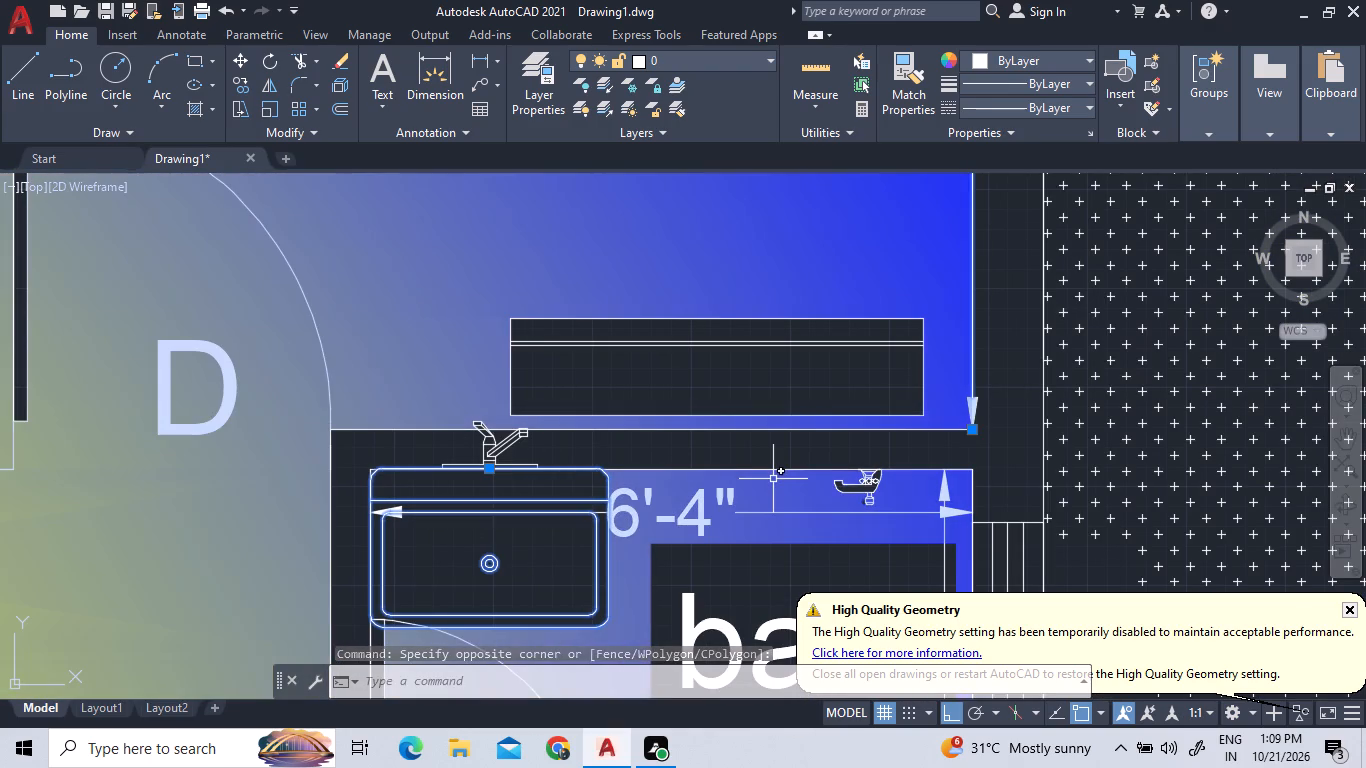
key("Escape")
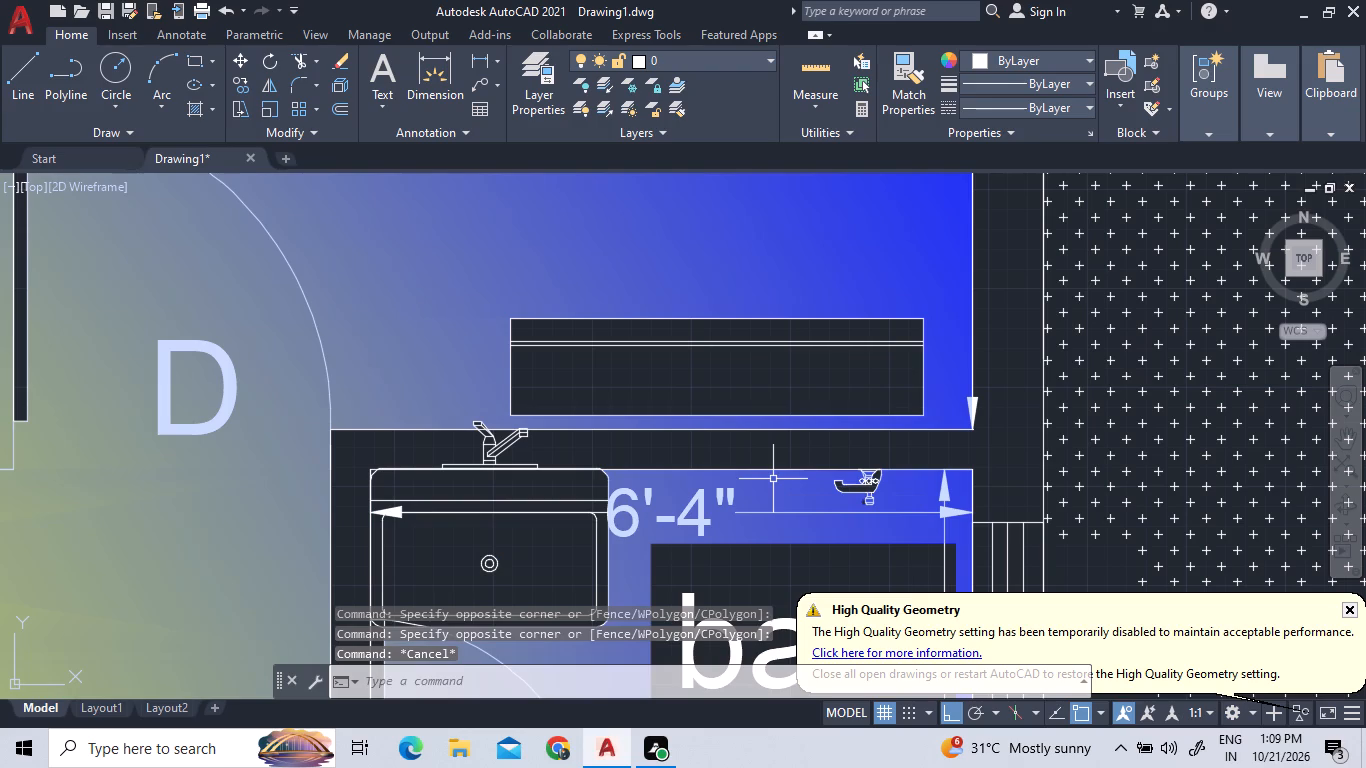
Assign the right unit's bath, living hall width, kitchen and both bedrooms' dimensions, plus the left unit's rear bedroom dimensions, to the dim layer.
scroll(634, 518, "up", 6)
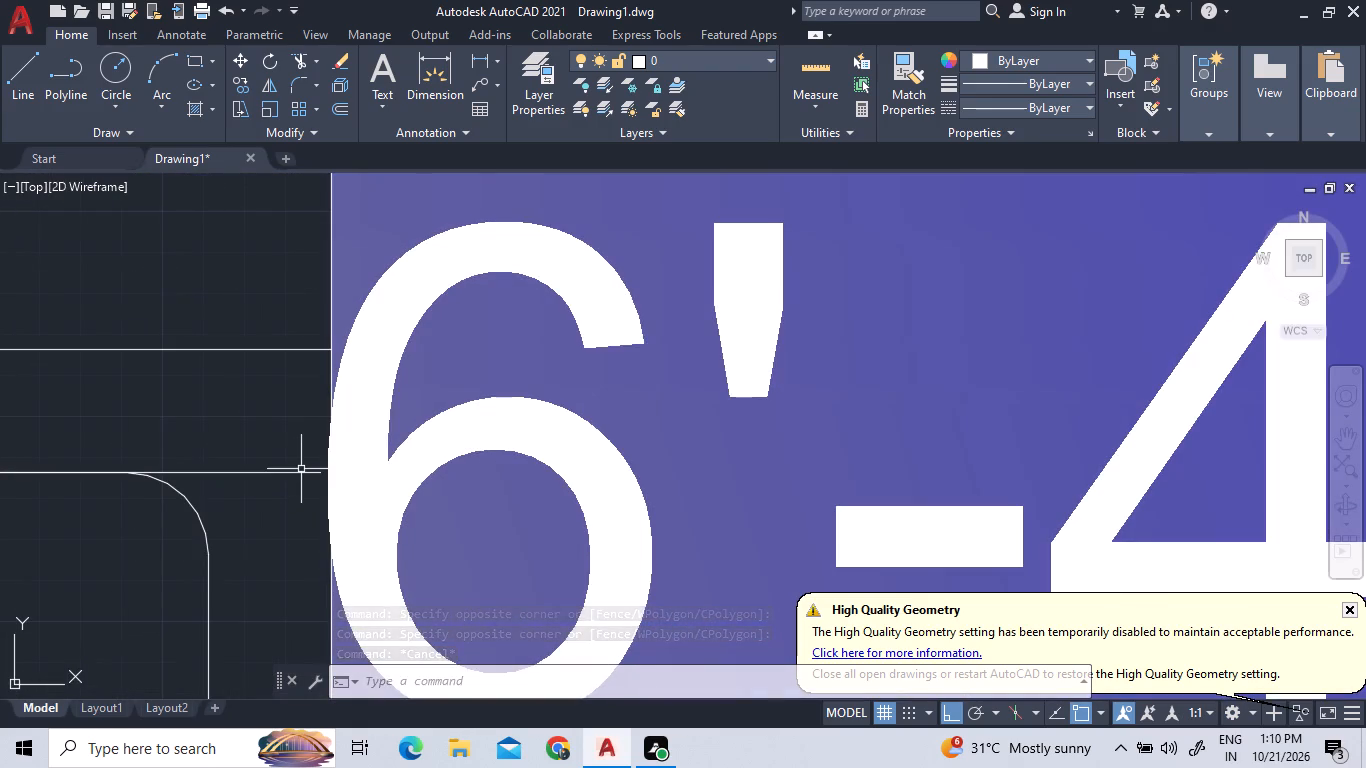
left_click(297, 473)
scroll(319, 485, "down", 4)
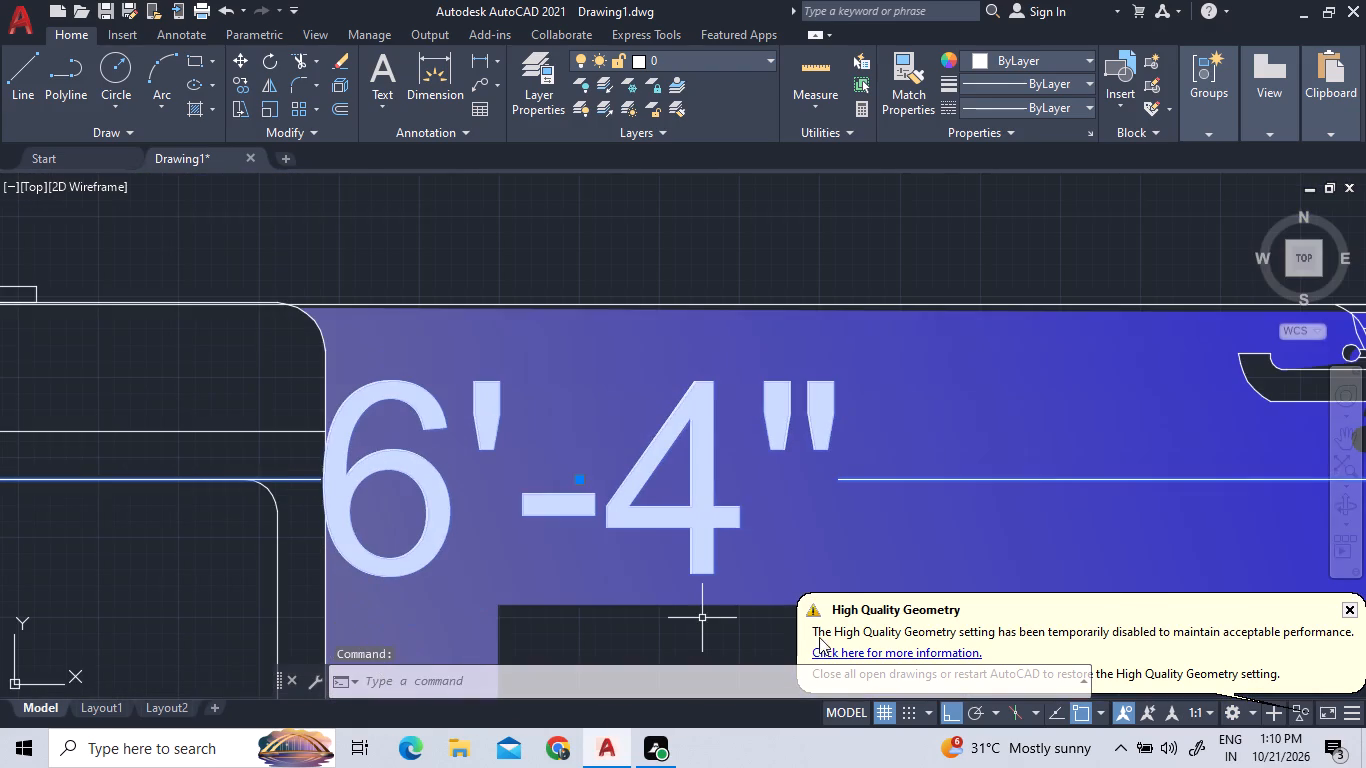
scroll(819, 637, "down", 3)
scroll(910, 465, "down", 3)
scroll(884, 382, "down", 2)
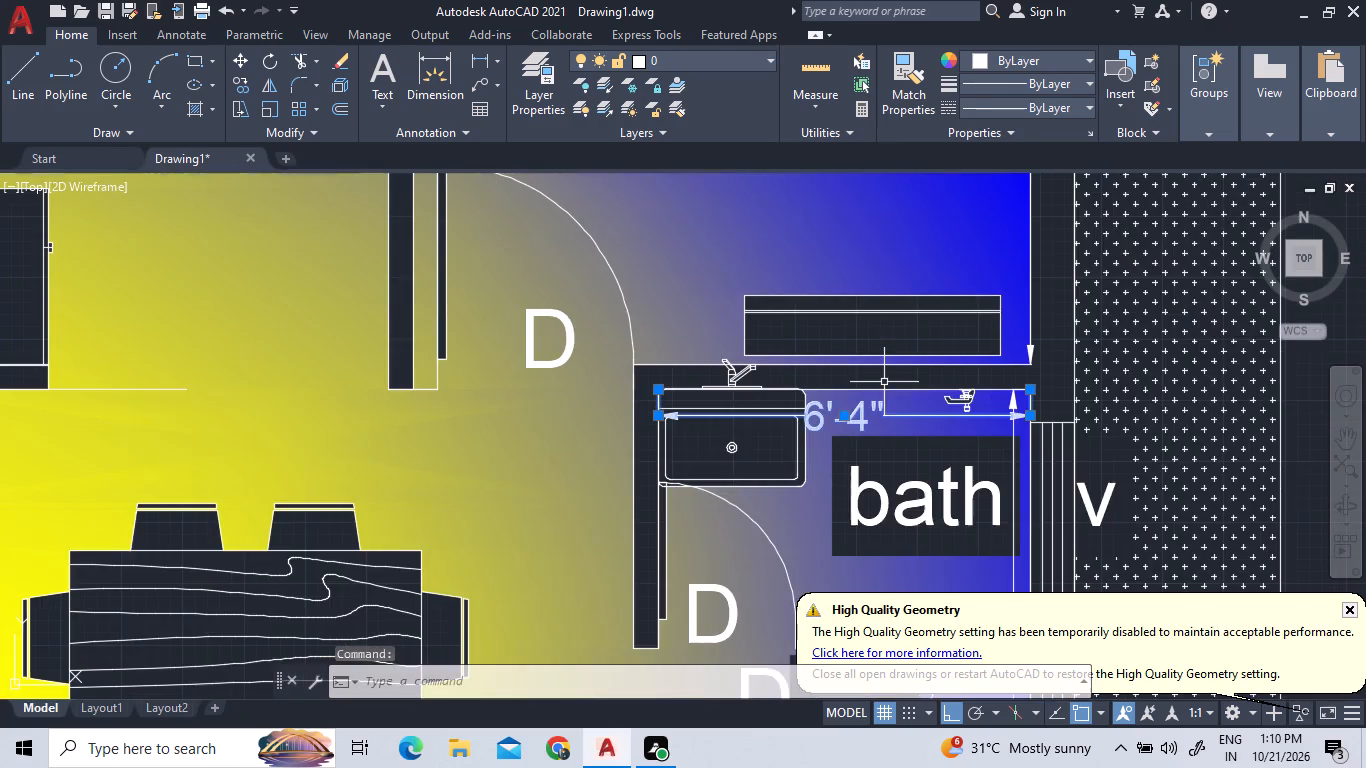
scroll(886, 393, "down", 2)
scroll(914, 503, "up", 4)
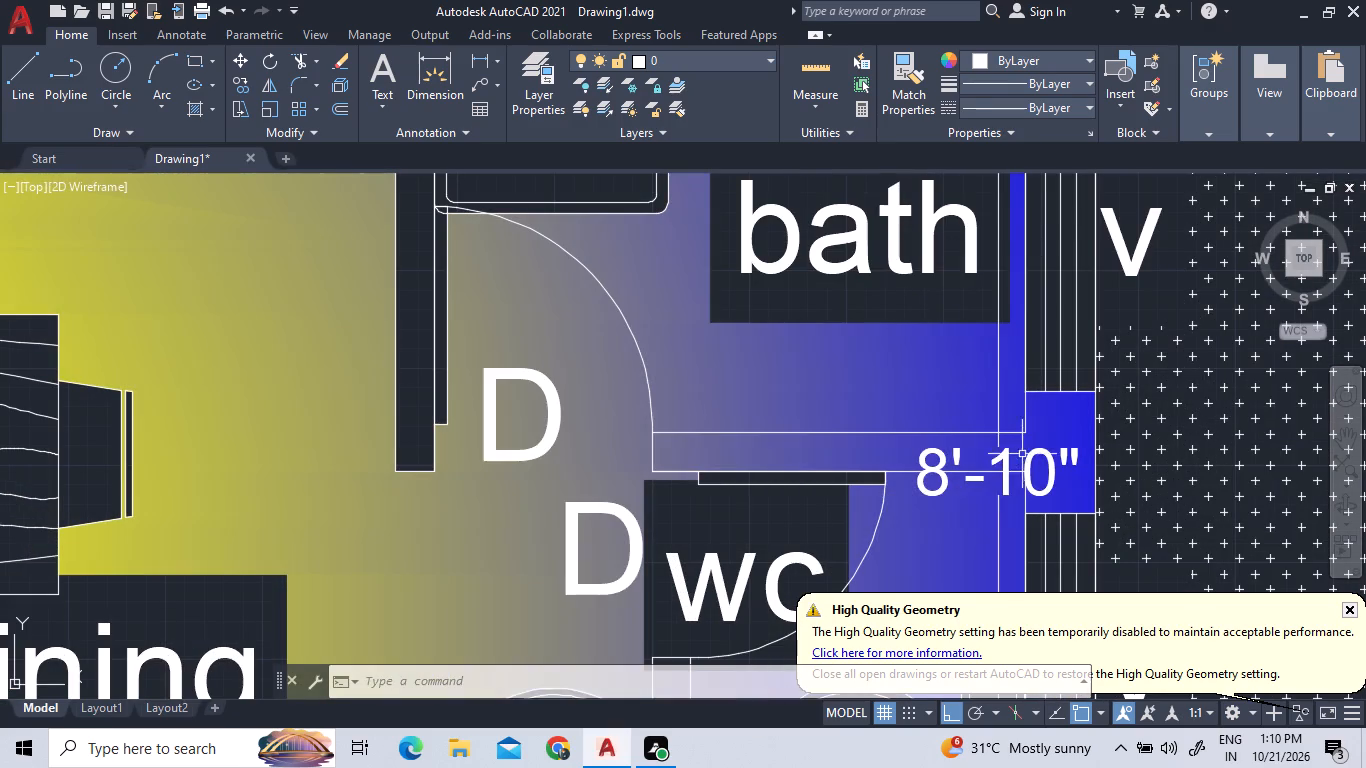
left_click(943, 476)
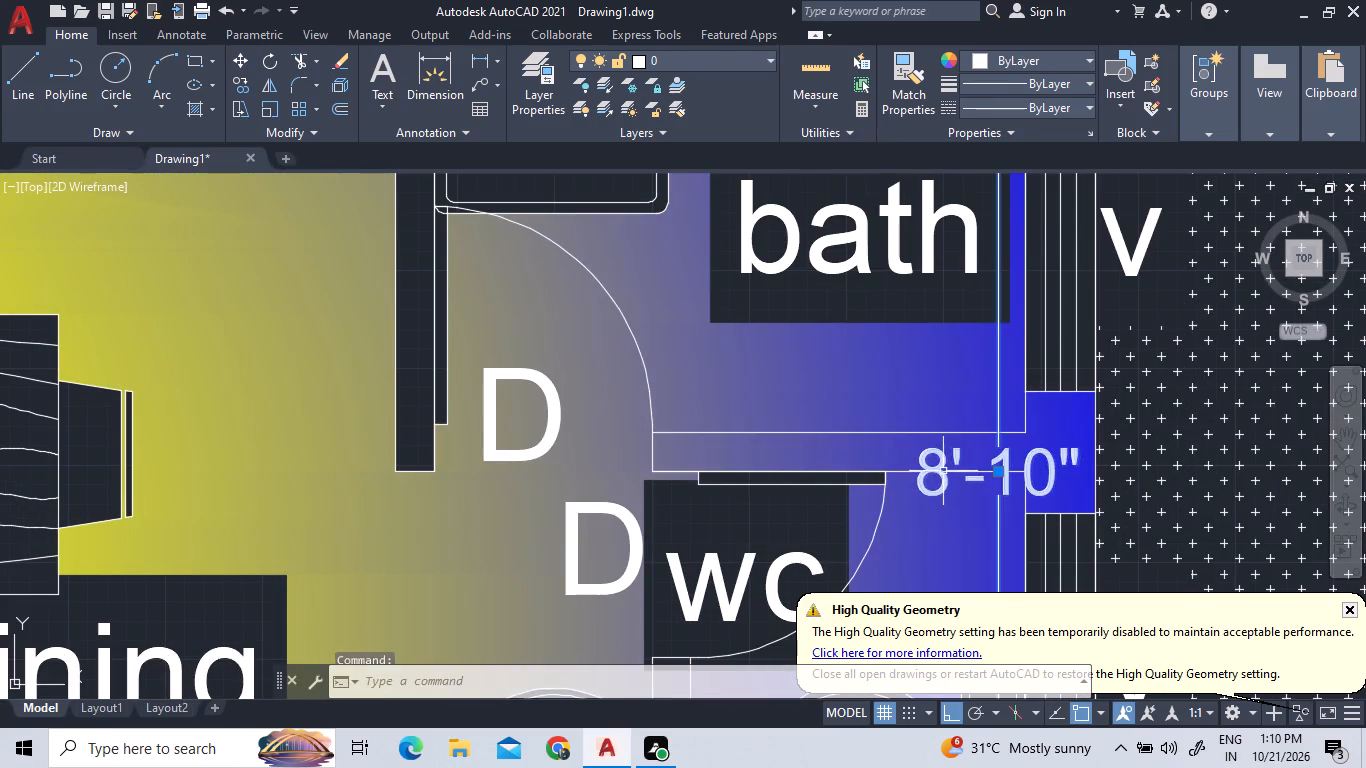
scroll(811, 355, "down", 3)
scroll(694, 470, "down", 1)
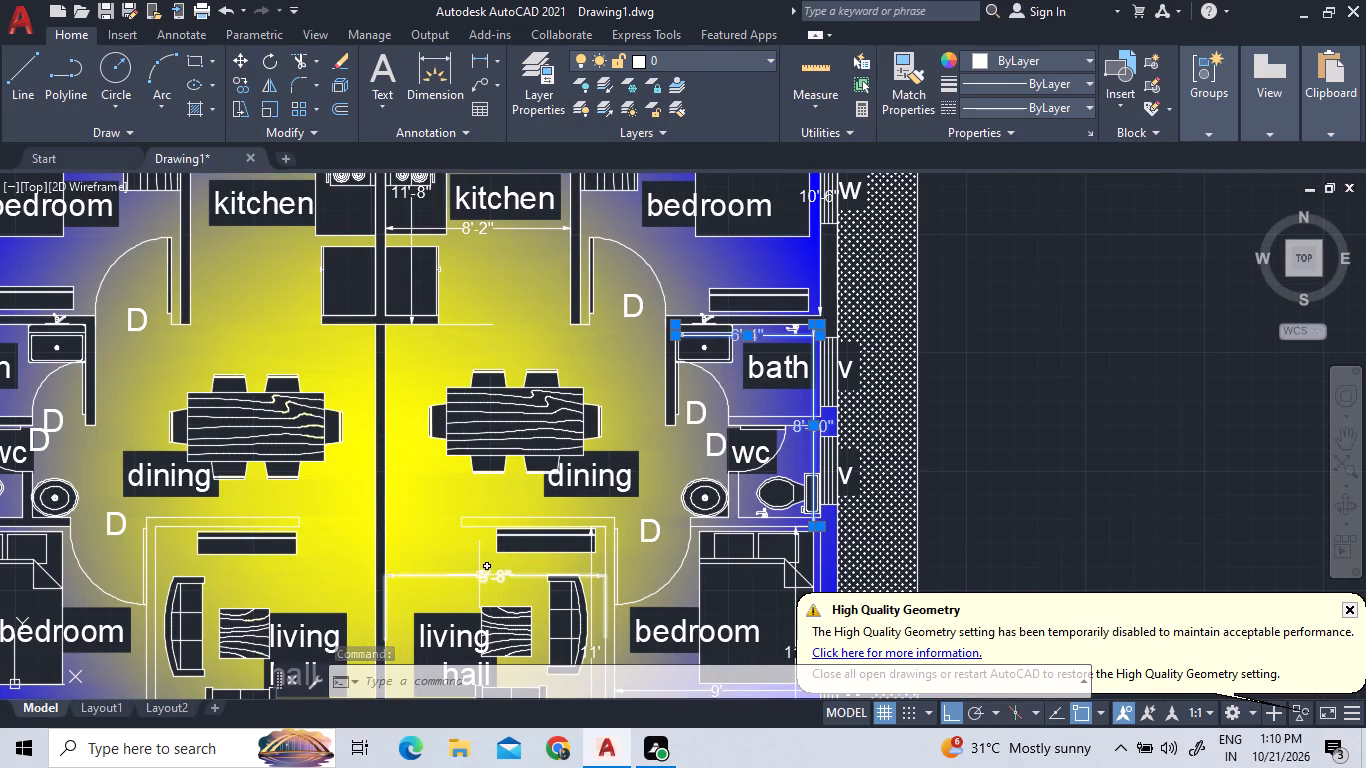
left_click(479, 575)
scroll(547, 441, "down", 2)
scroll(571, 581, "up", 3)
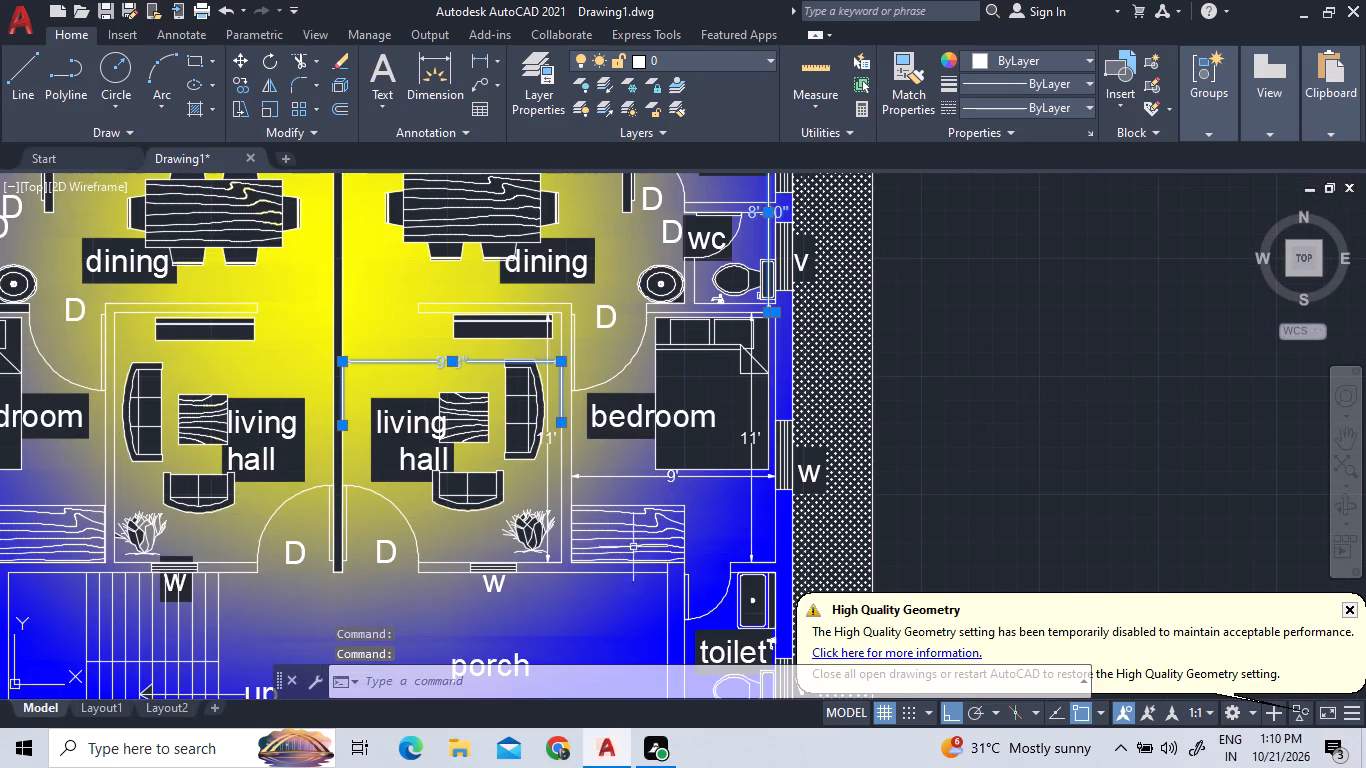
left_click(747, 441)
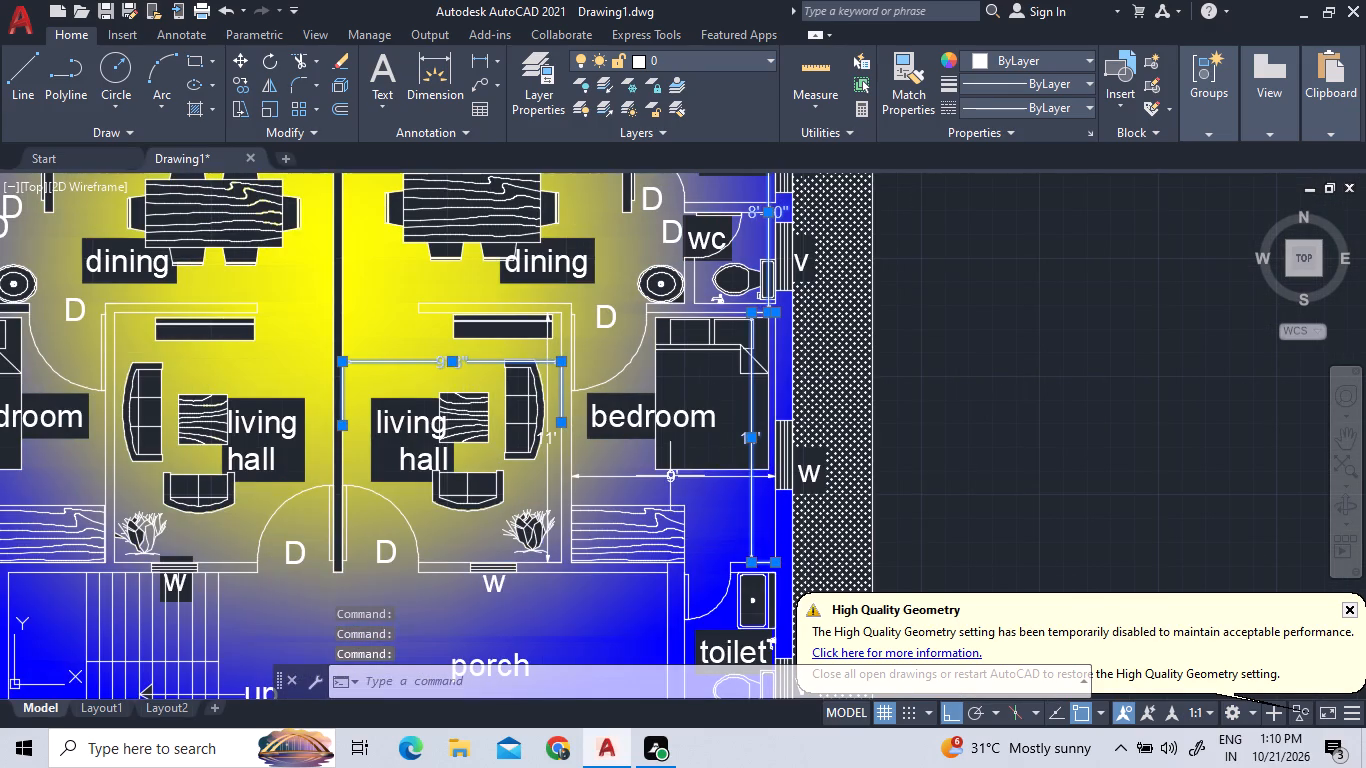
left_click(670, 476)
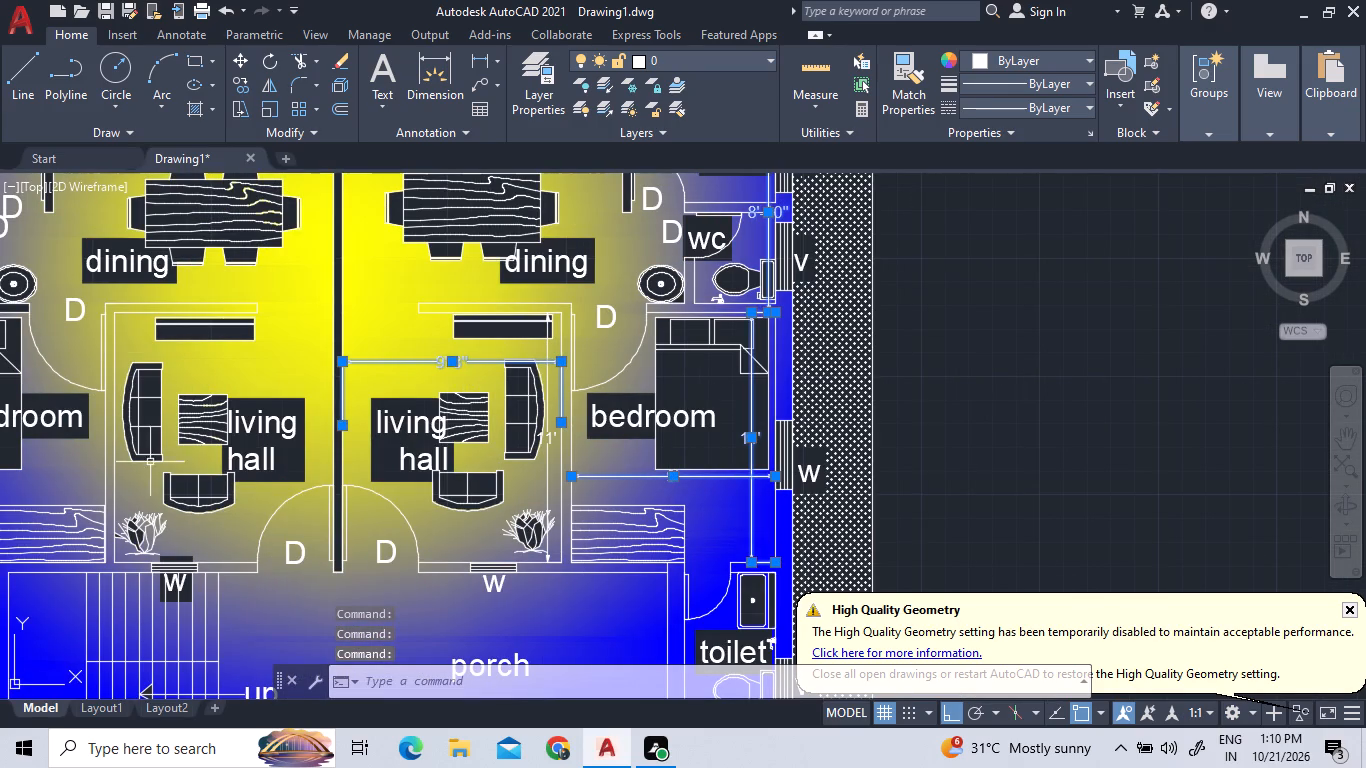
scroll(212, 444, "down", 2)
scroll(149, 317, "up", 3)
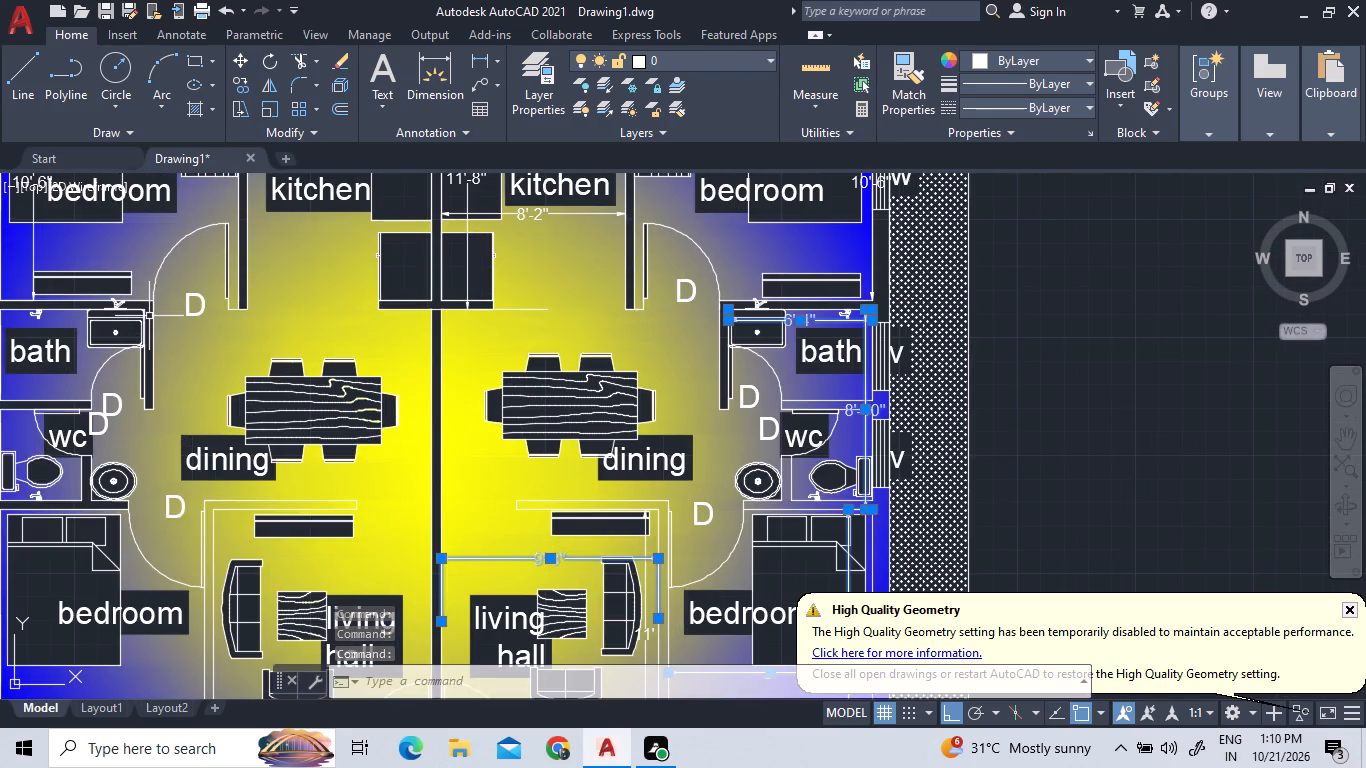
scroll(377, 606, "down", 1)
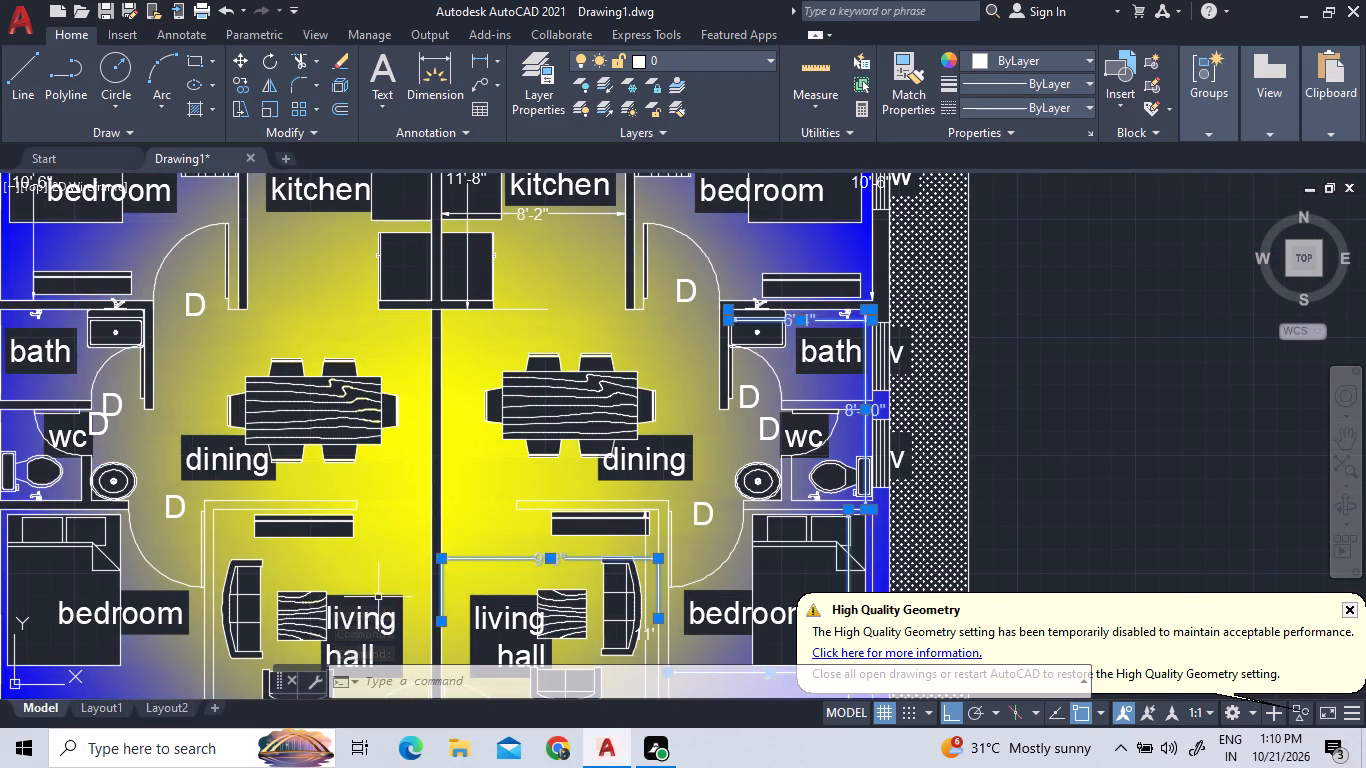
left_click(531, 216)
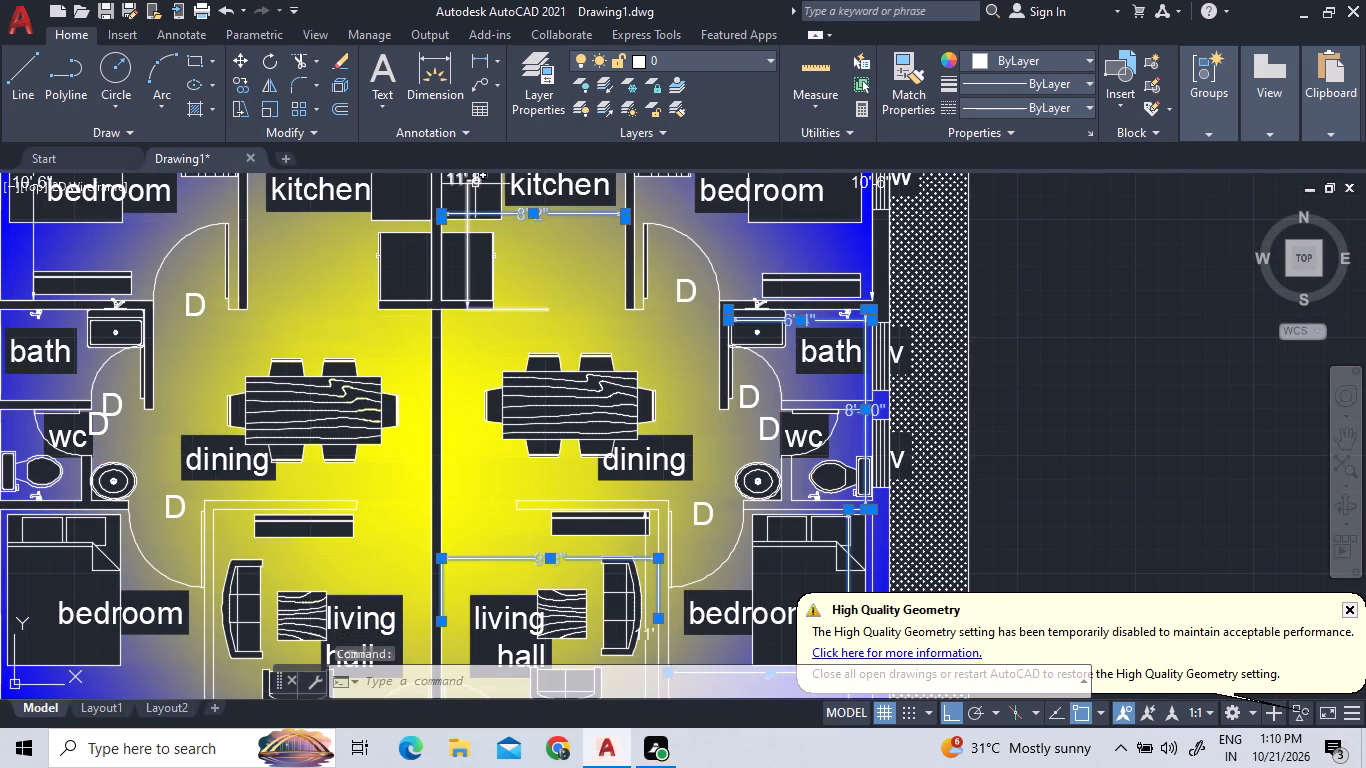
left_click(469, 182)
scroll(561, 352, "down", 2)
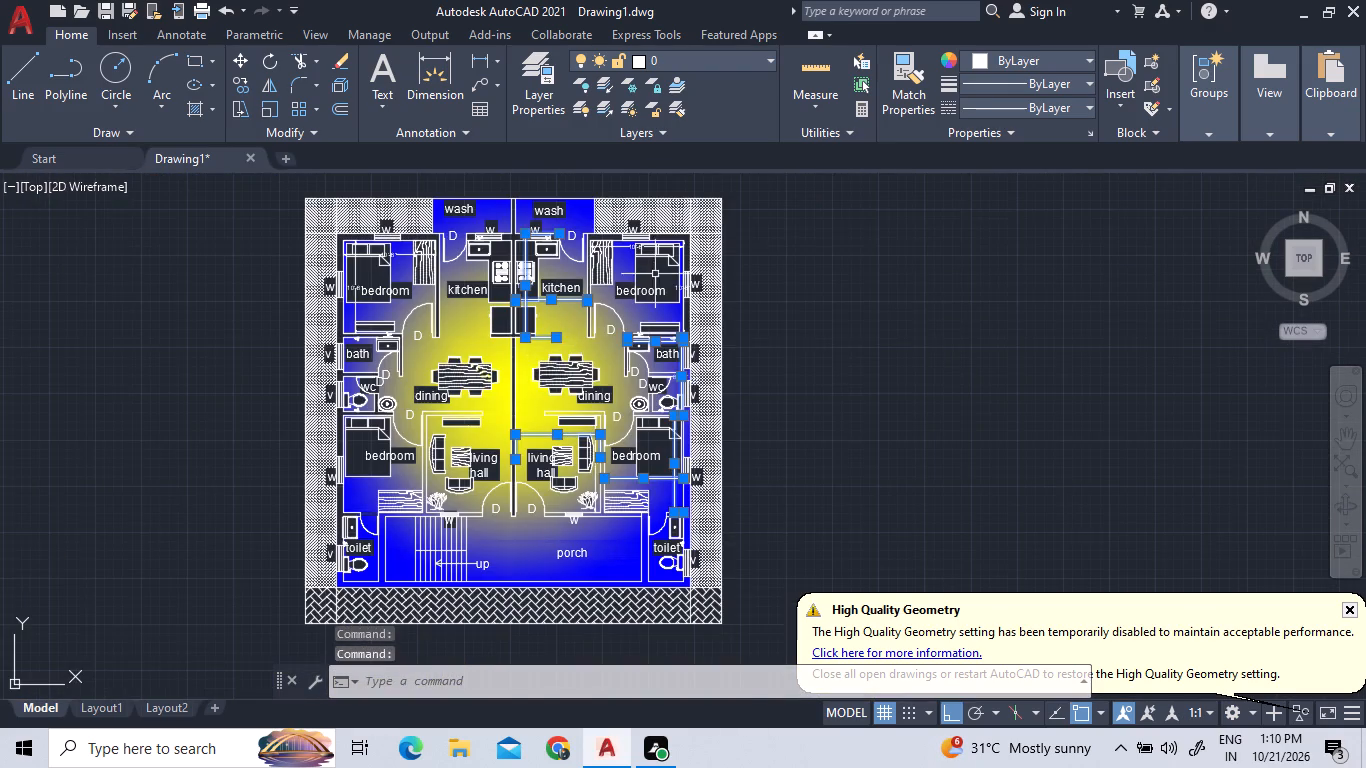
scroll(672, 241, "up", 3)
scroll(693, 364, "up", 3)
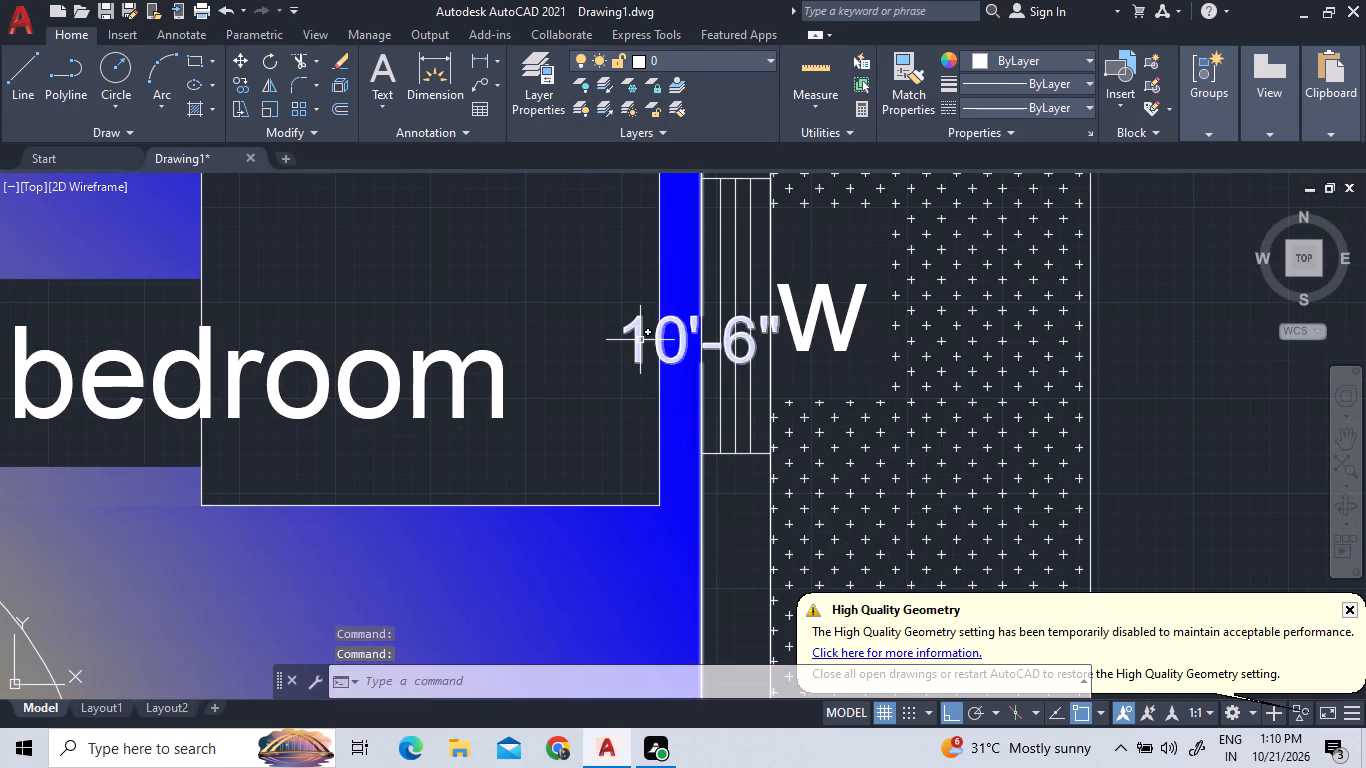
scroll(638, 331, "down", 2)
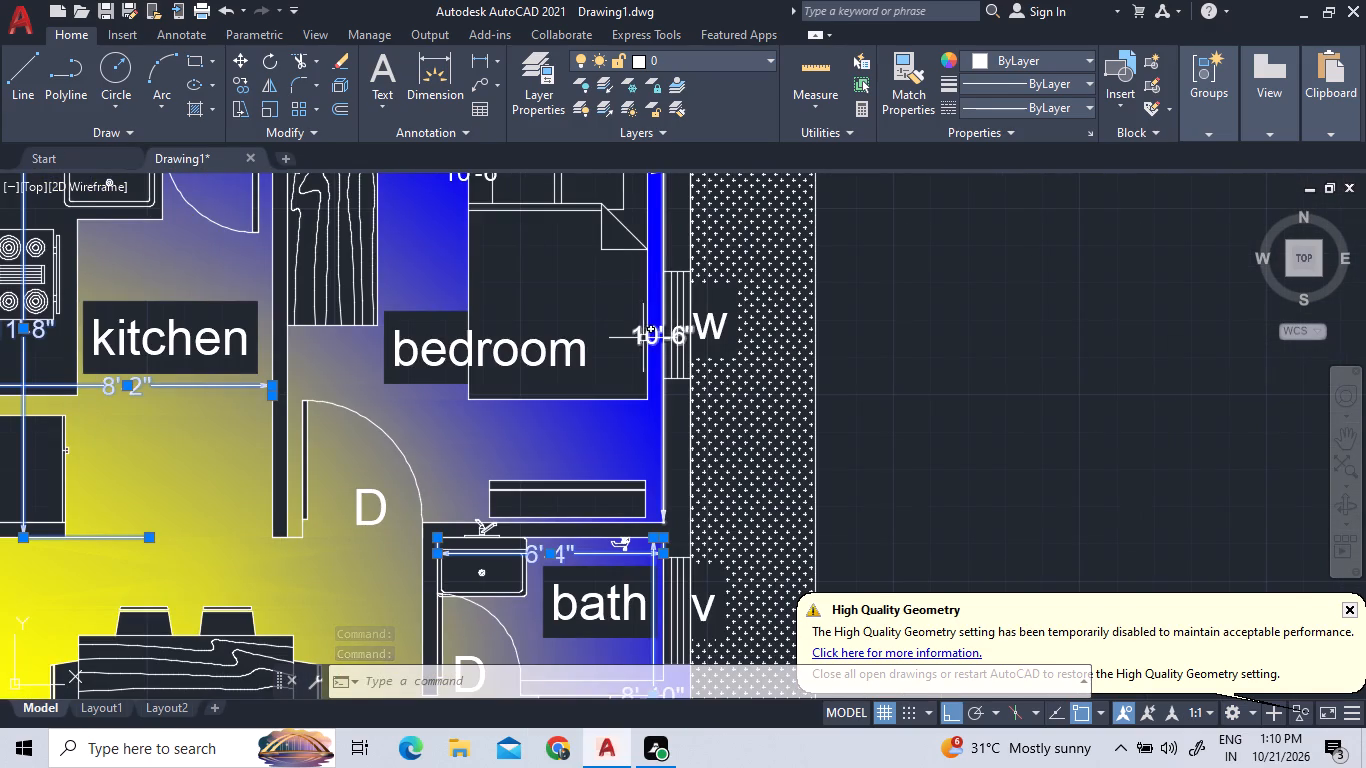
left_click(642, 331)
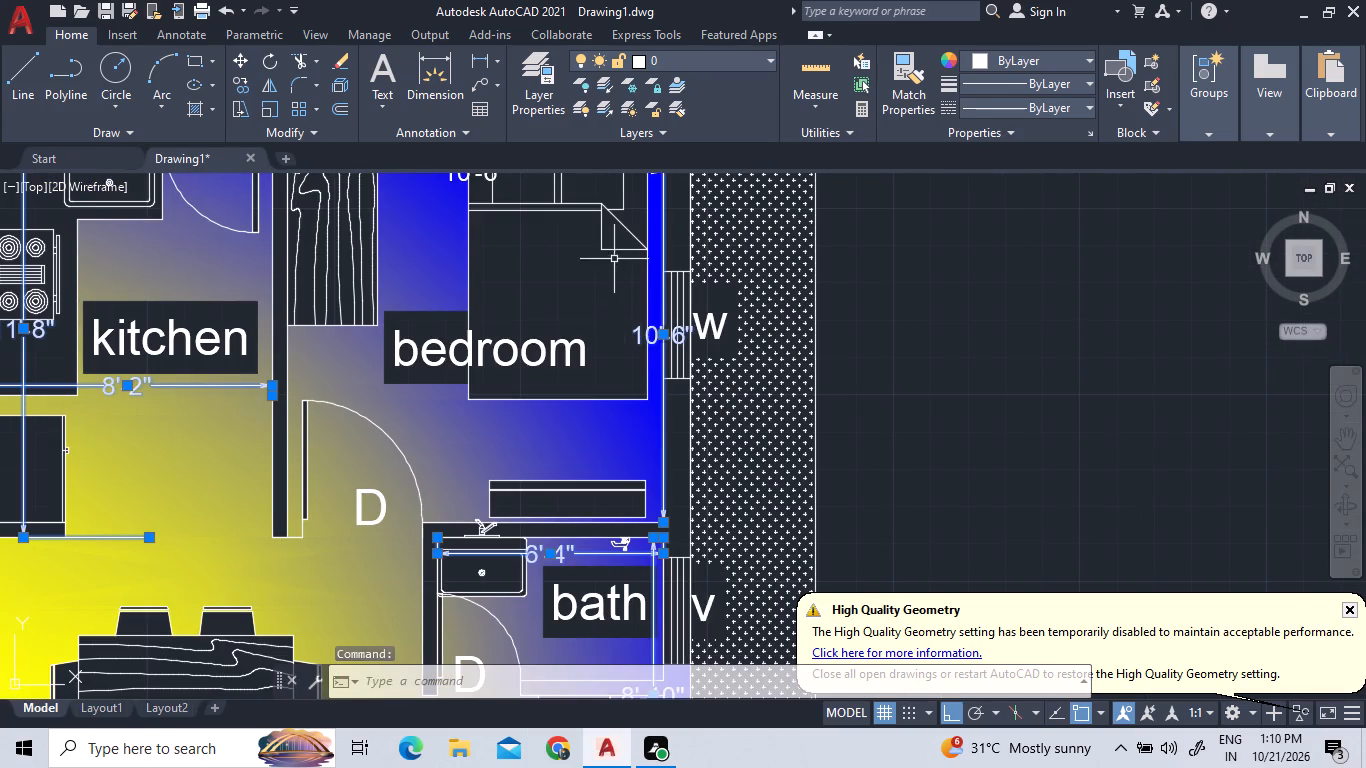
scroll(562, 349, "down", 2)
scroll(549, 269, "up", 6)
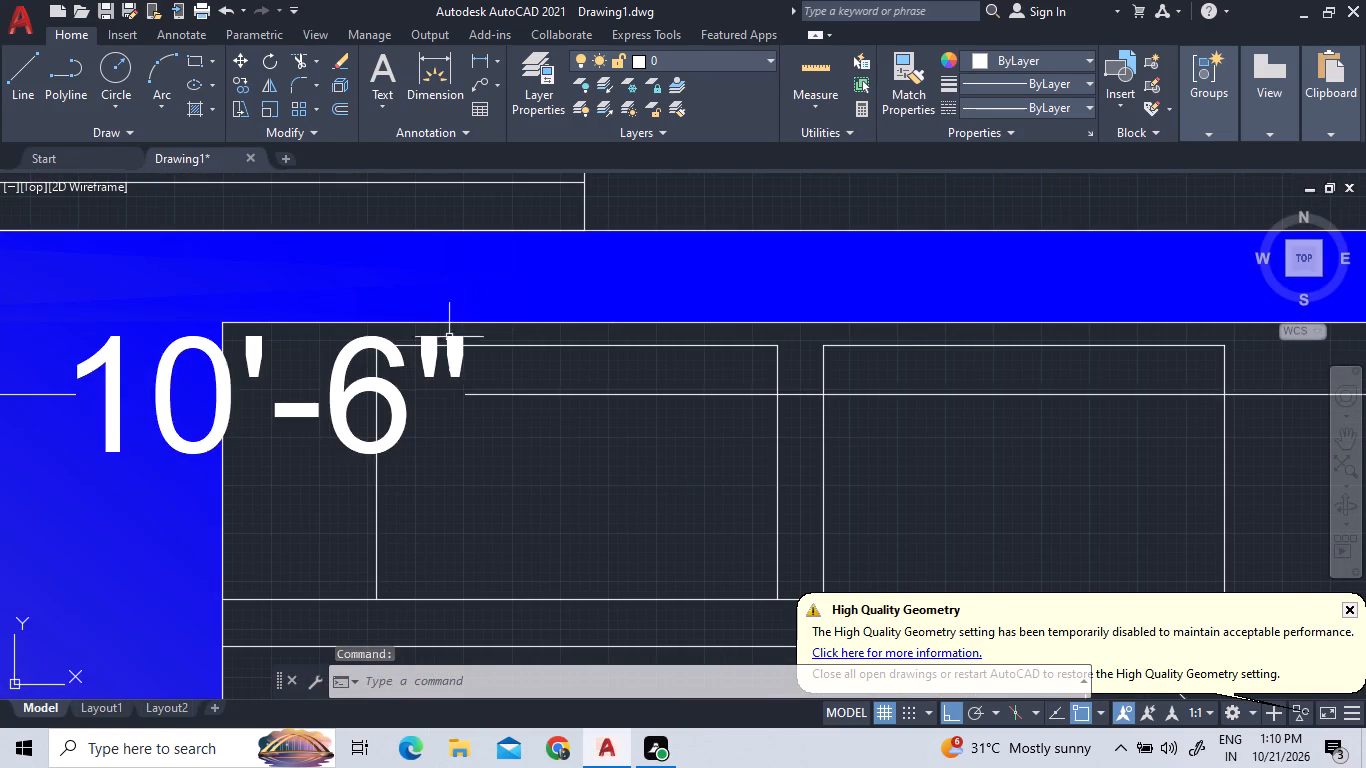
left_click(384, 390)
scroll(542, 422, "down", 3)
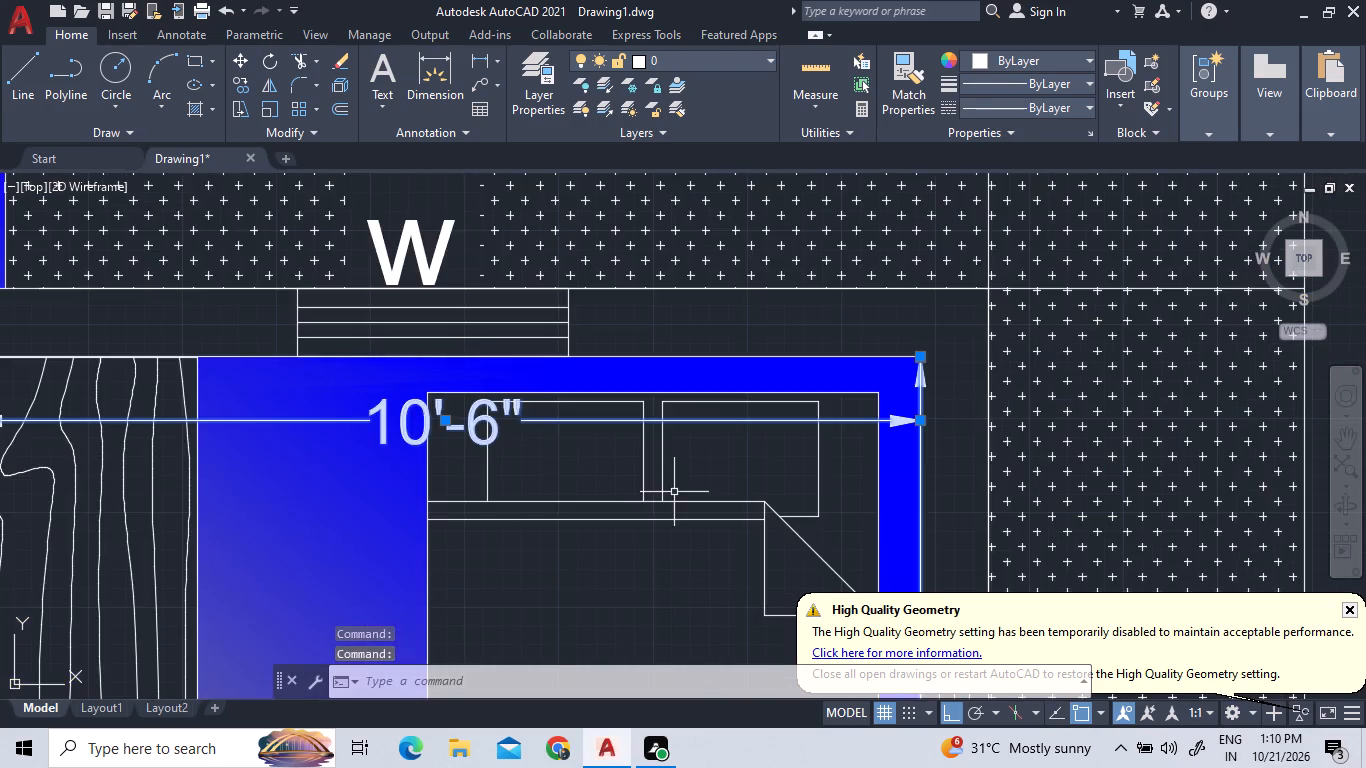
scroll(618, 494, "down", 3)
scroll(165, 480, "down", 1)
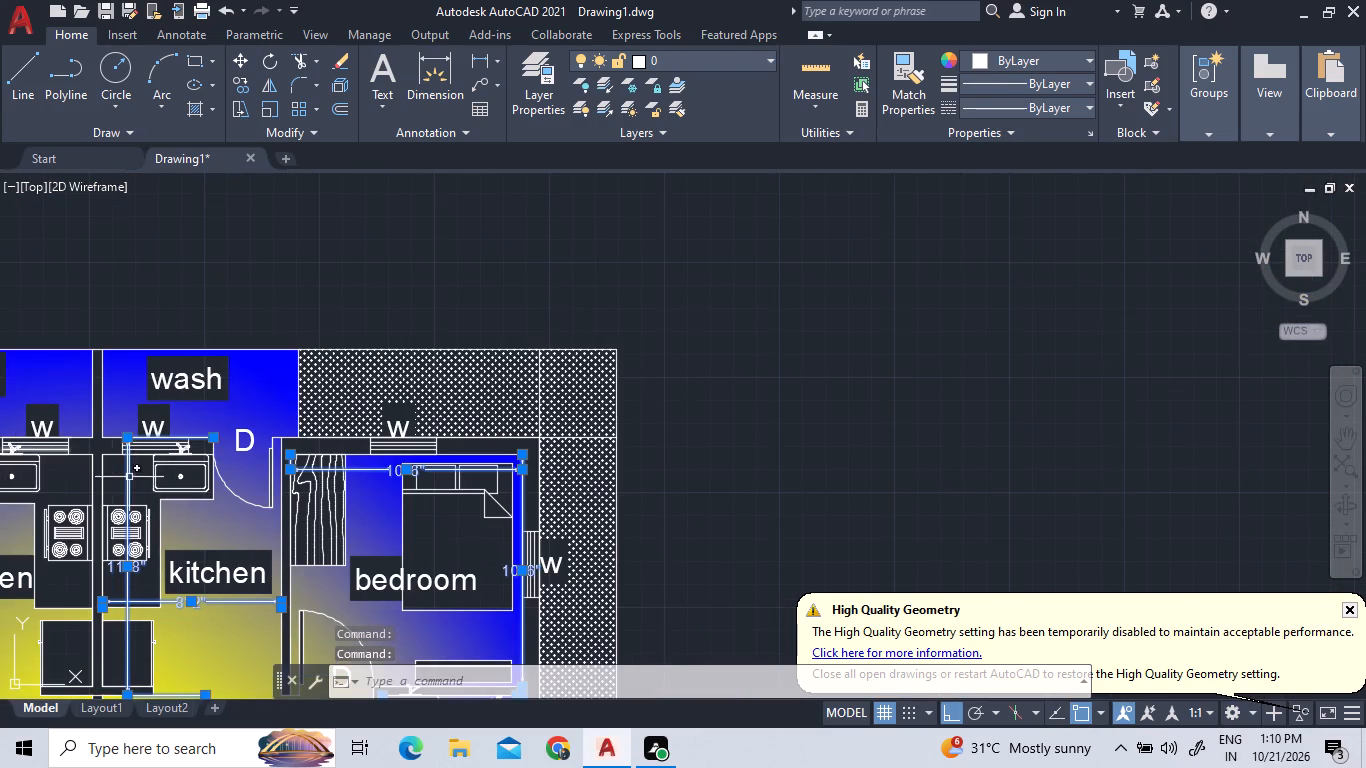
scroll(129, 477, "down", 1)
middle_click_drag(140, 477, 338, 453)
scroll(94, 458, "up", 3)
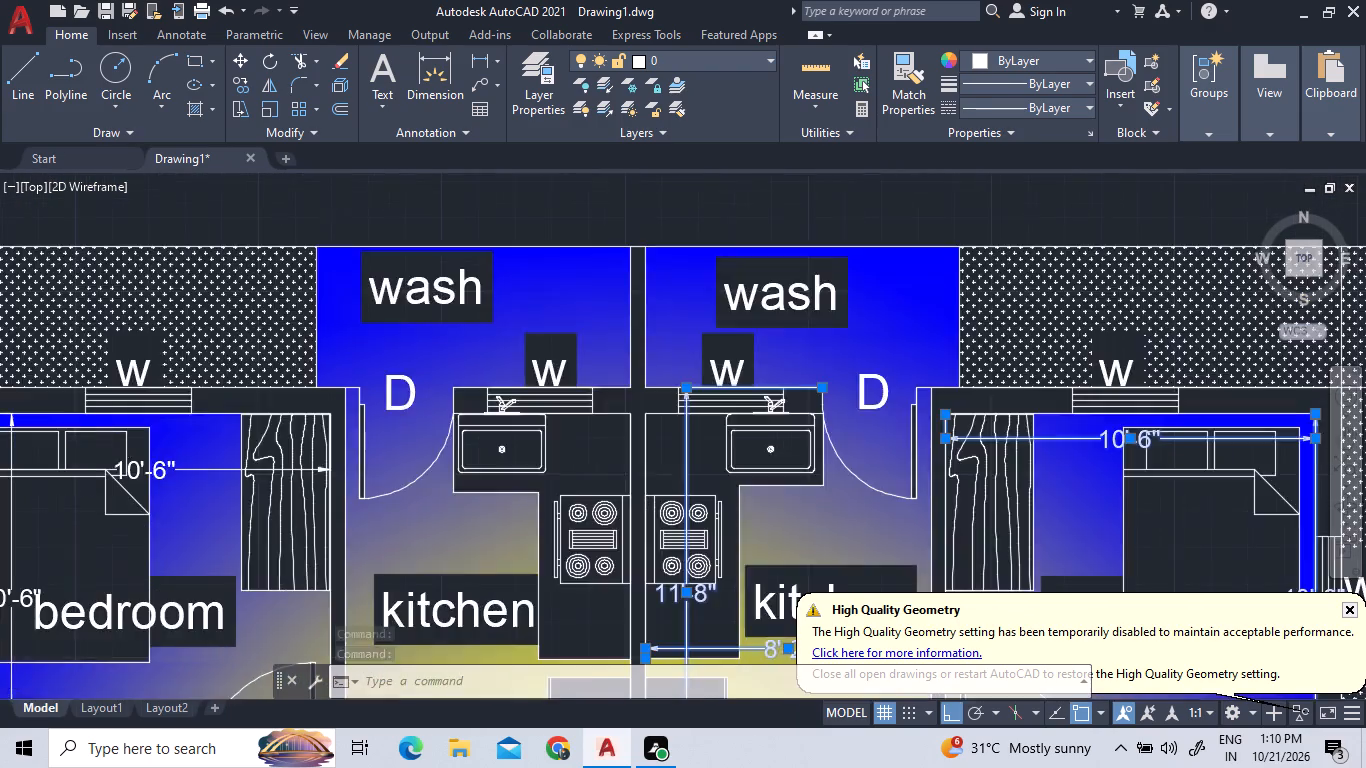
left_click(160, 476)
scroll(232, 433, "down", 3)
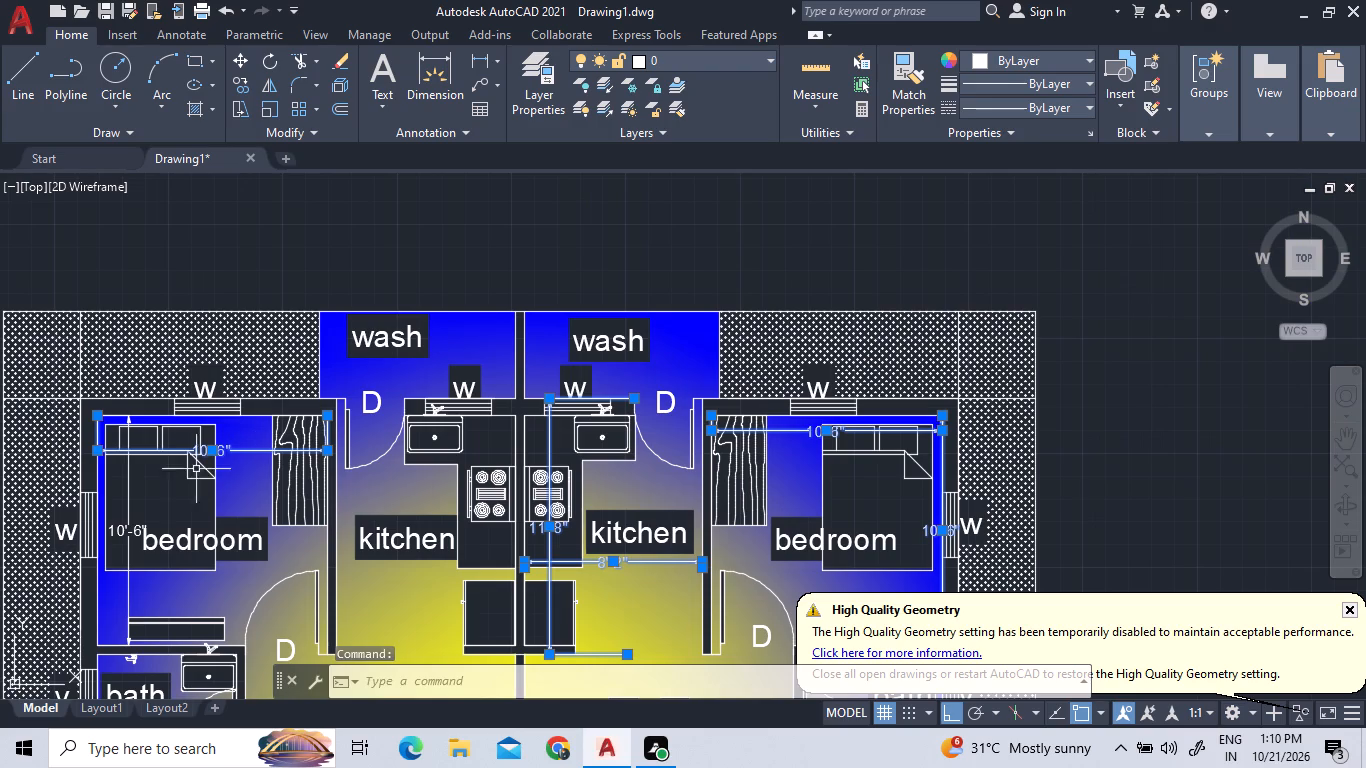
left_click(127, 511)
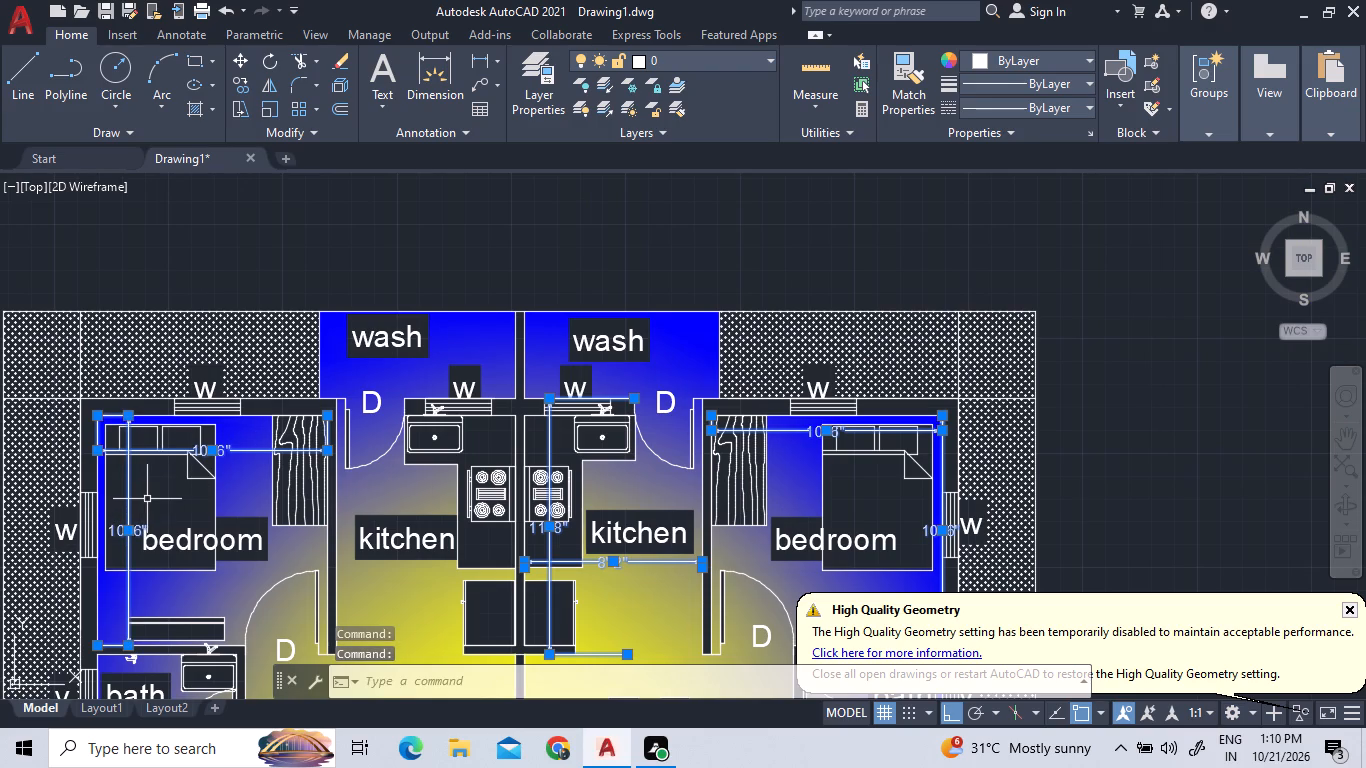
scroll(195, 469, "down", 2)
scroll(181, 643, "up", 2)
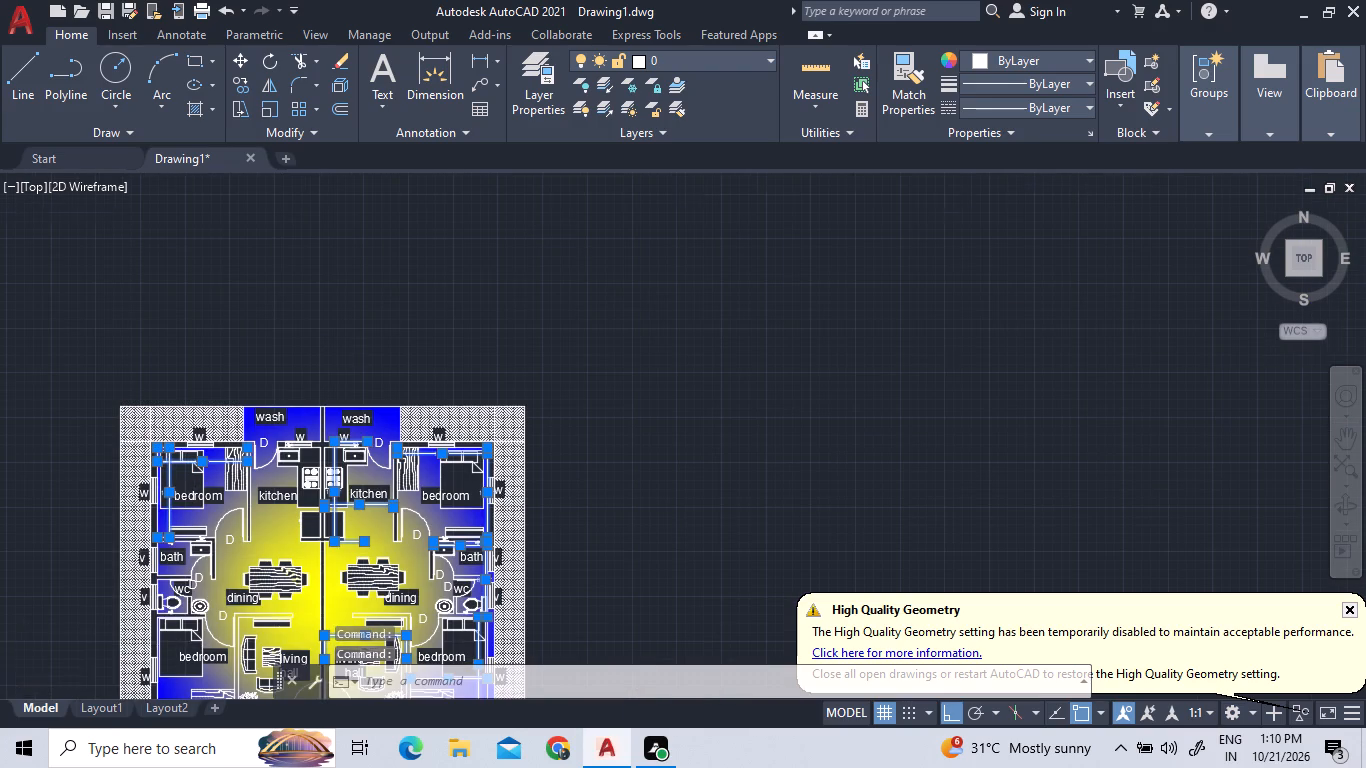
scroll(186, 636, "up", 1)
scroll(241, 500, "down", 2)
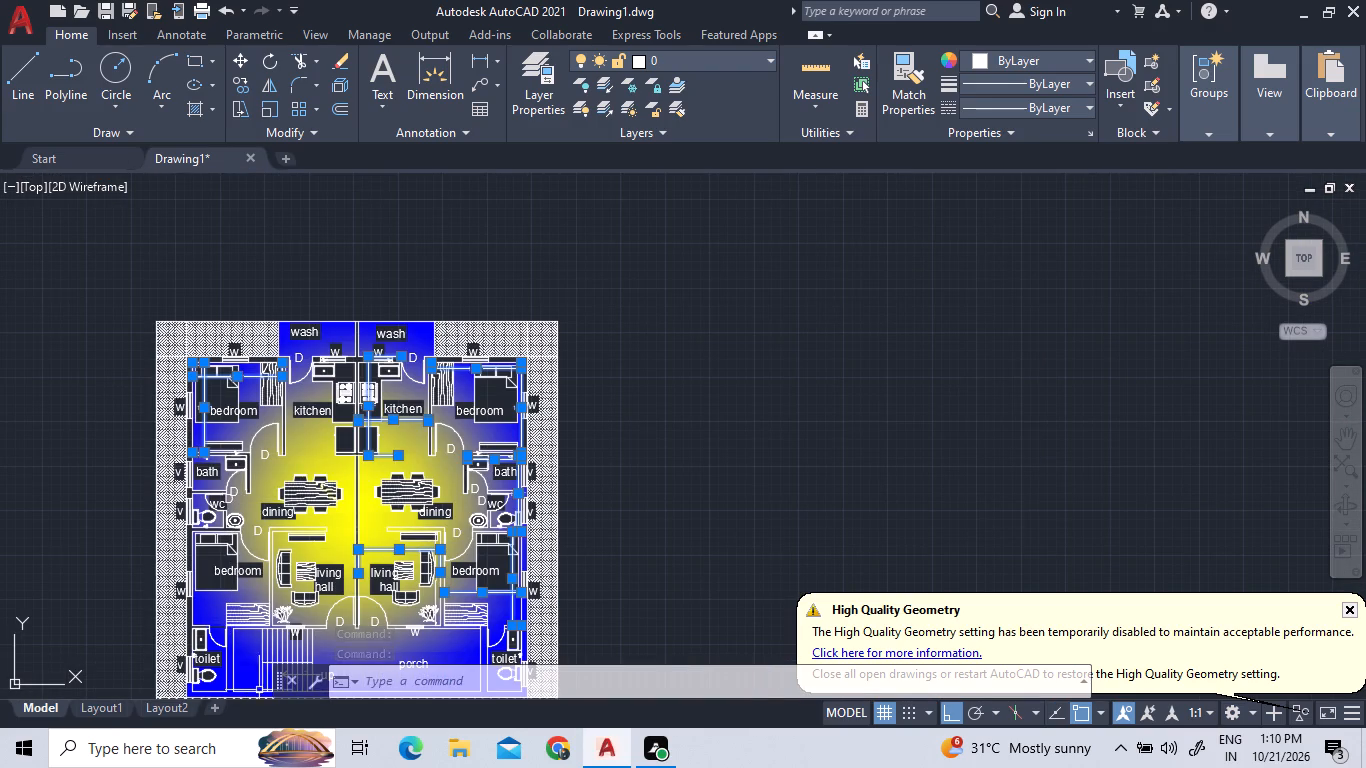
left_click(649, 61)
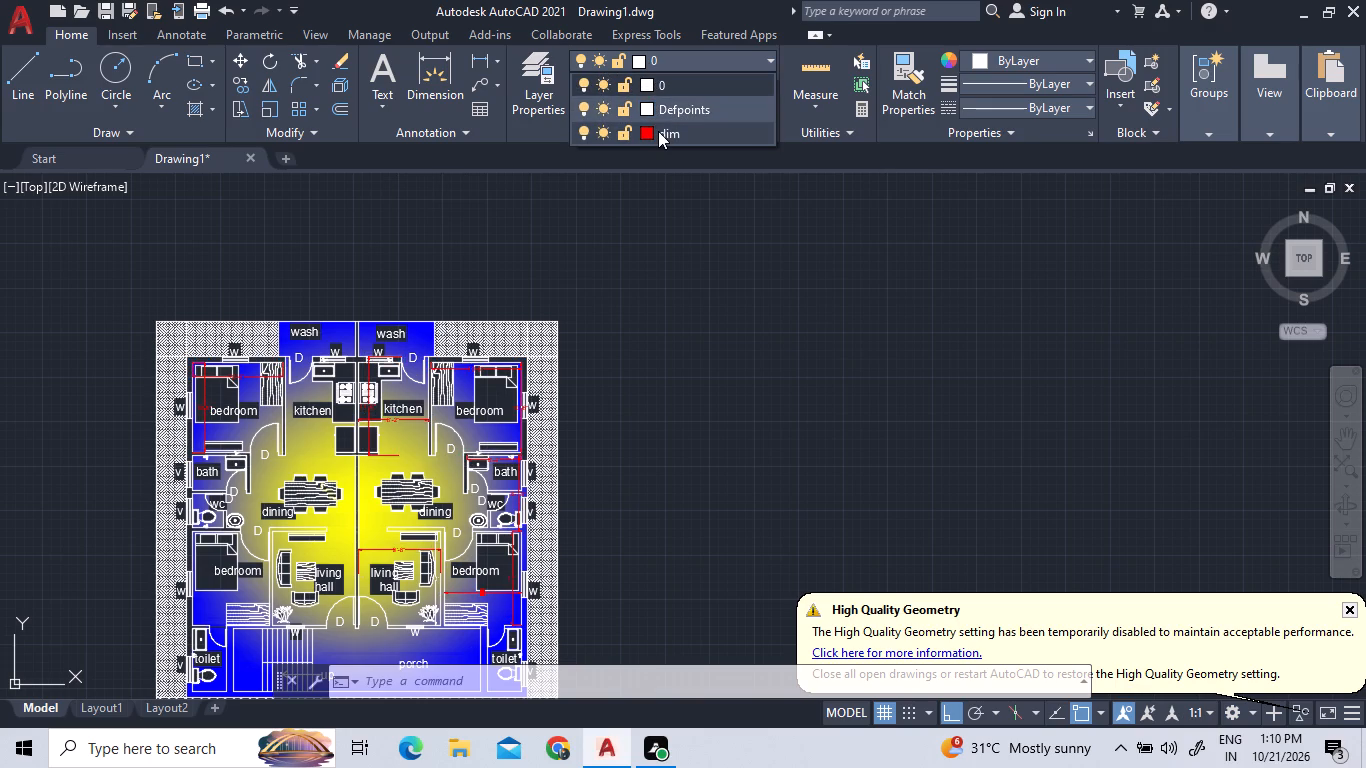
left_click(658, 131)
scroll(420, 511, "up", 3)
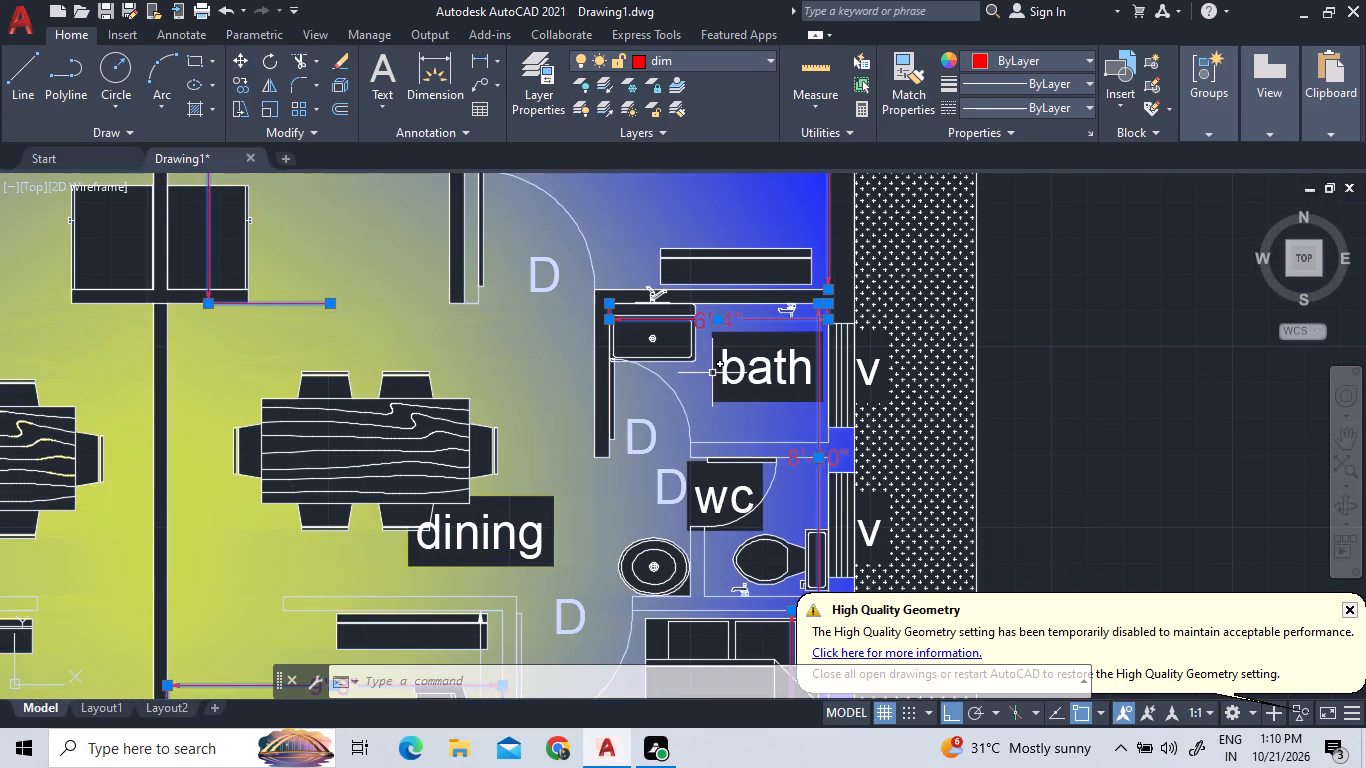
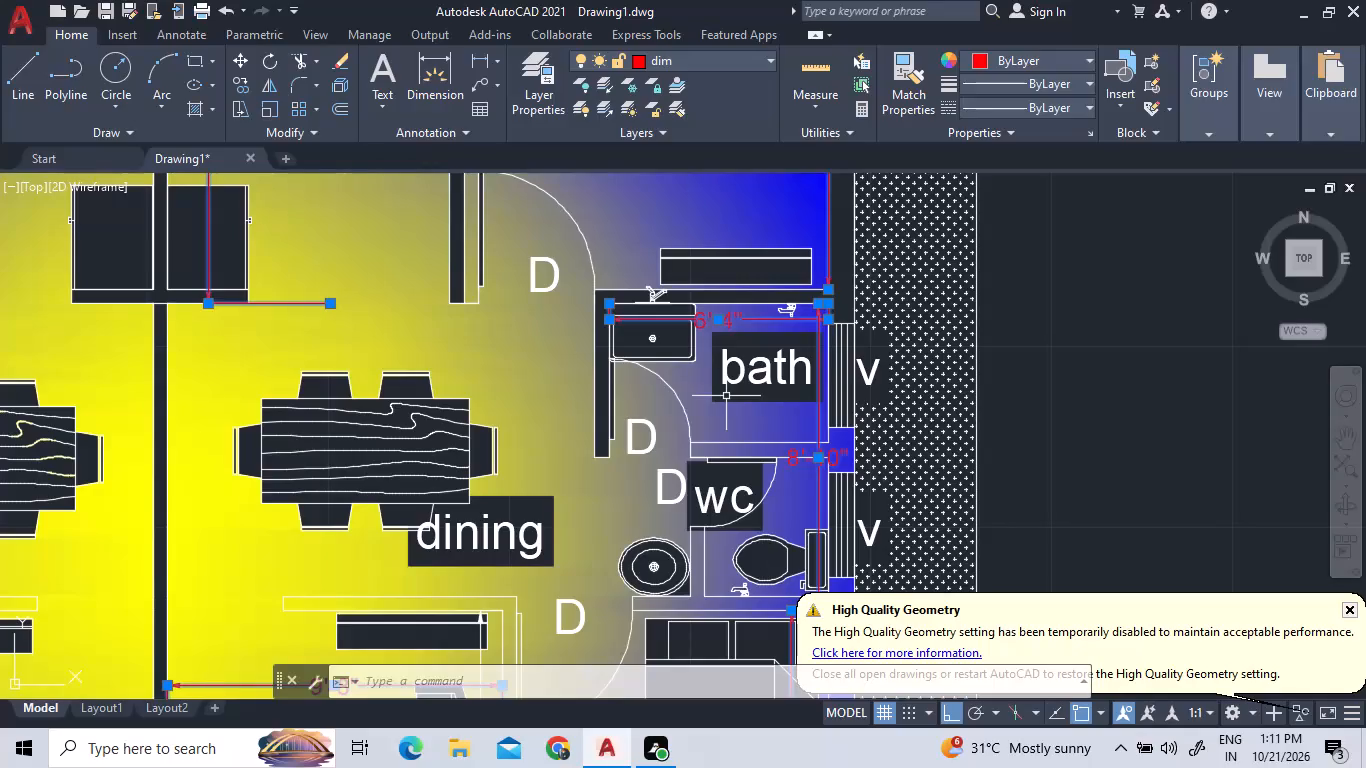
Make dim the current layer for adding dimensions to the floor plan.
scroll(1044, 449, "down", 3)
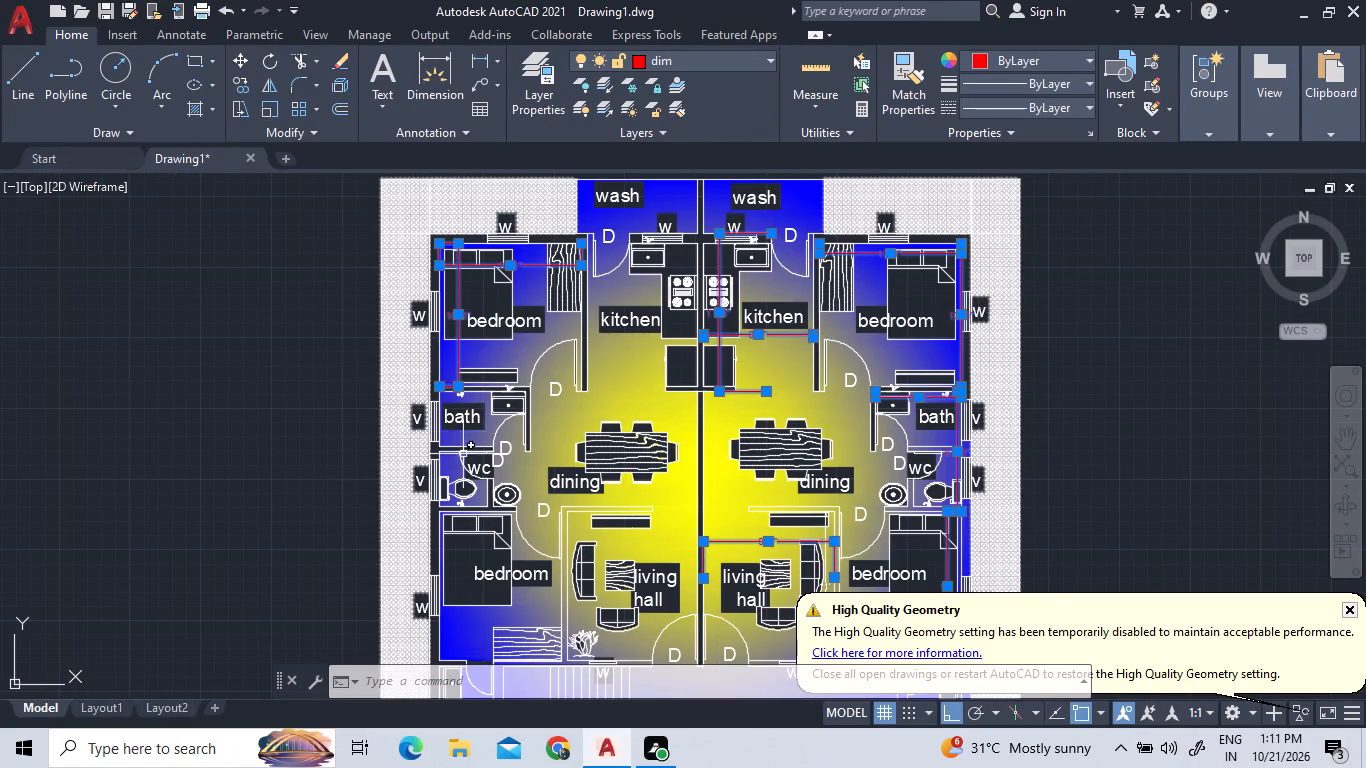
scroll(465, 492, "up", 3)
scroll(468, 485, "down", 1)
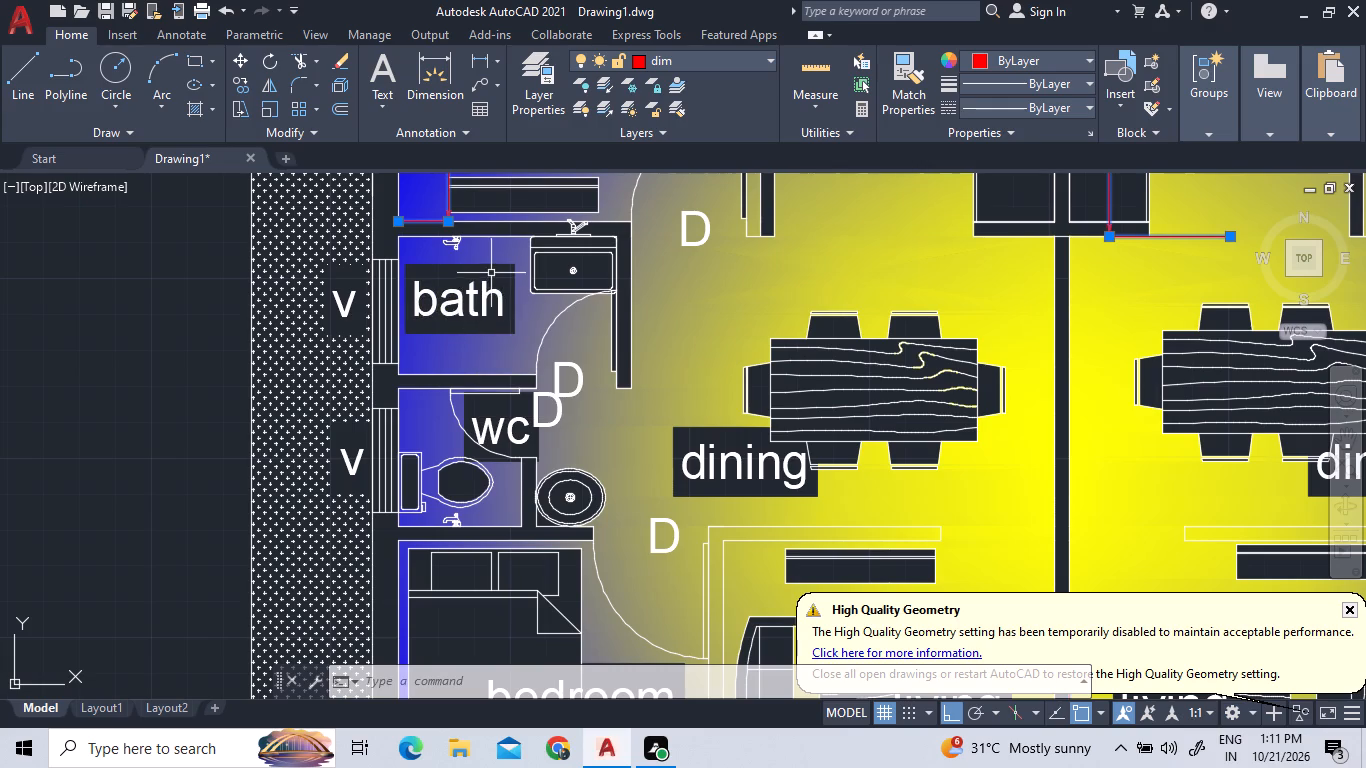
scroll(488, 272, "down", 3)
scroll(556, 463, "up", 3)
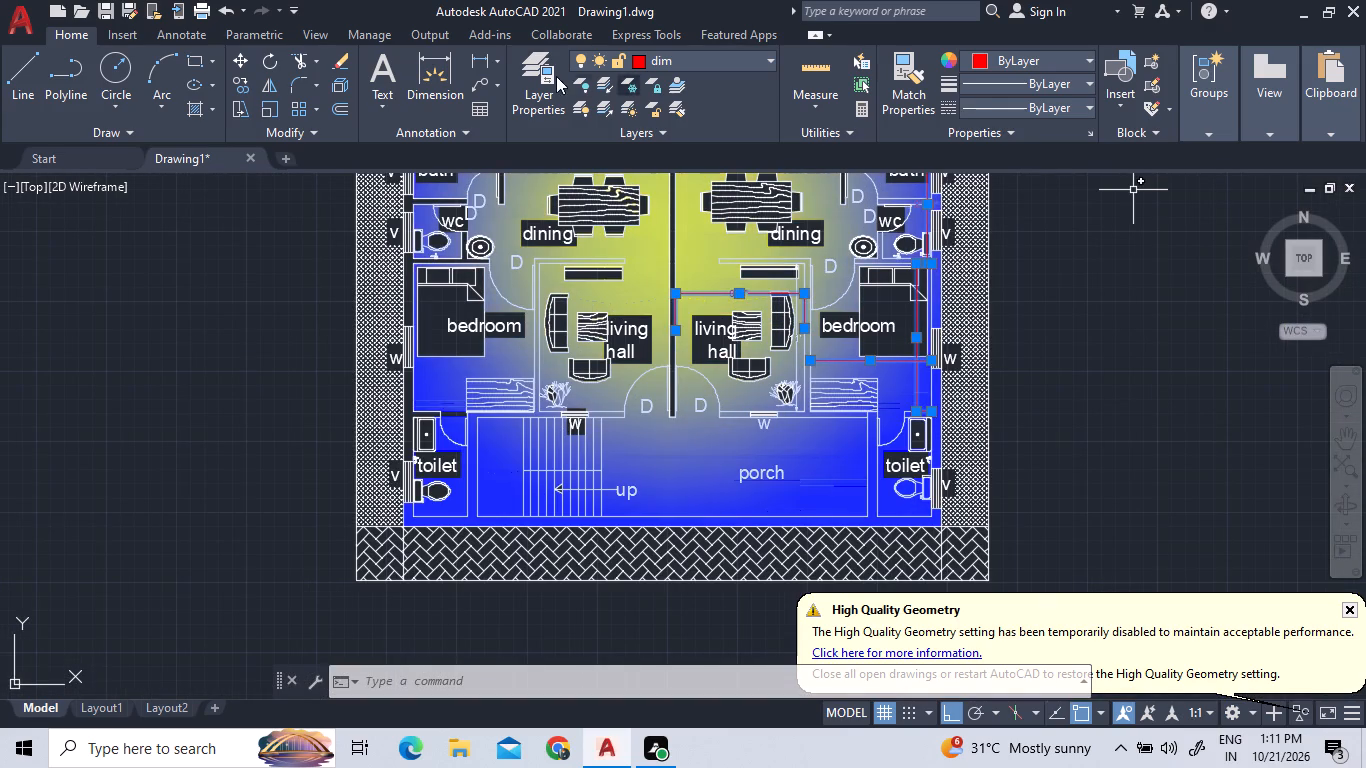
left_click(473, 64)
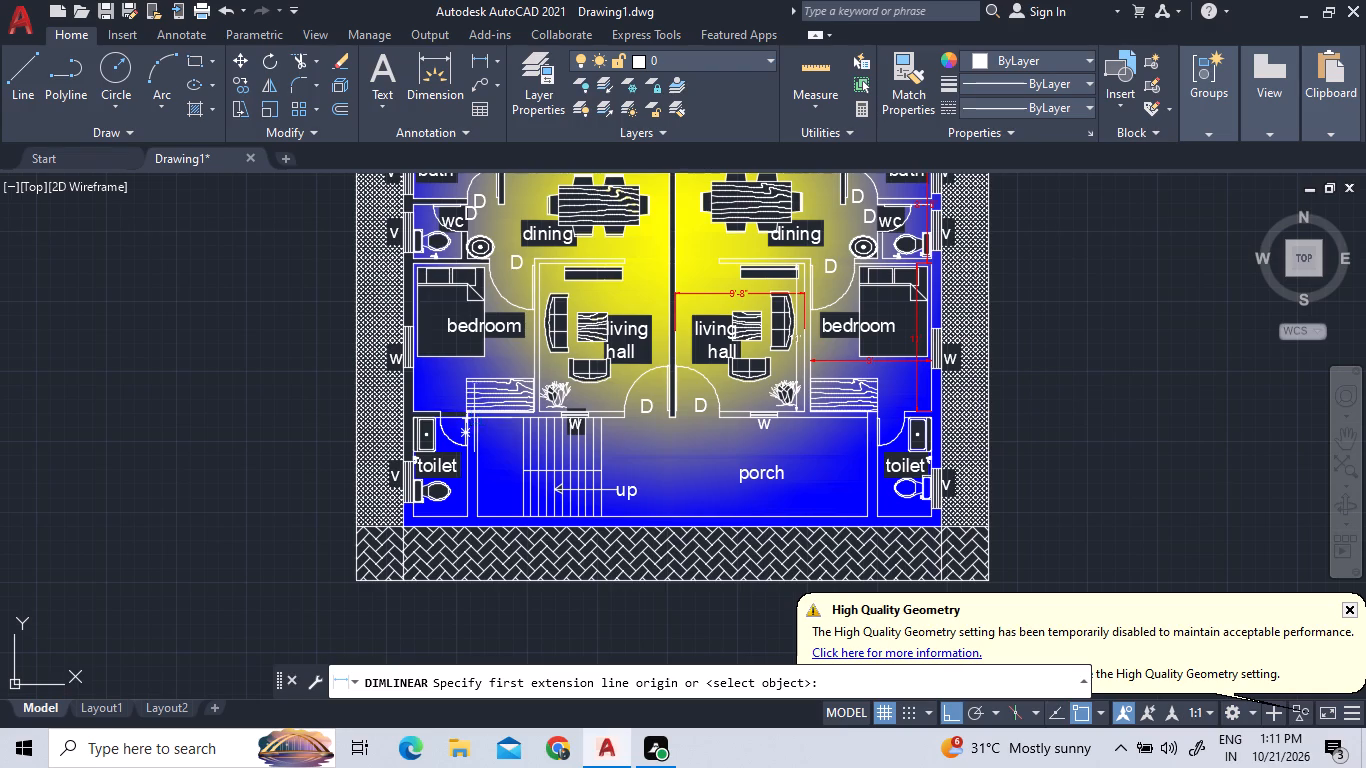
left_click(776, 59)
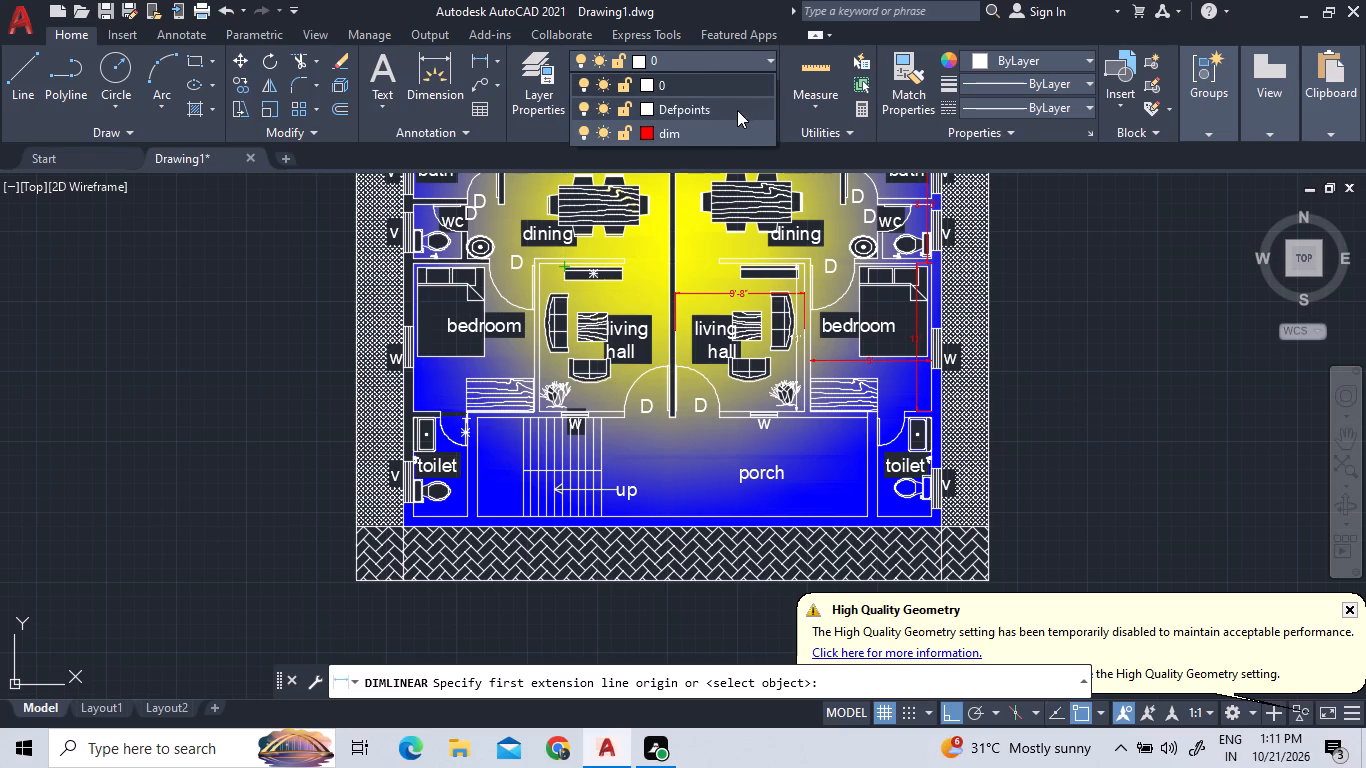
left_click(723, 139)
Add a horizontal linear dimension across the porch's full inner width, placing it inside the porch above its label.
left_click(481, 54)
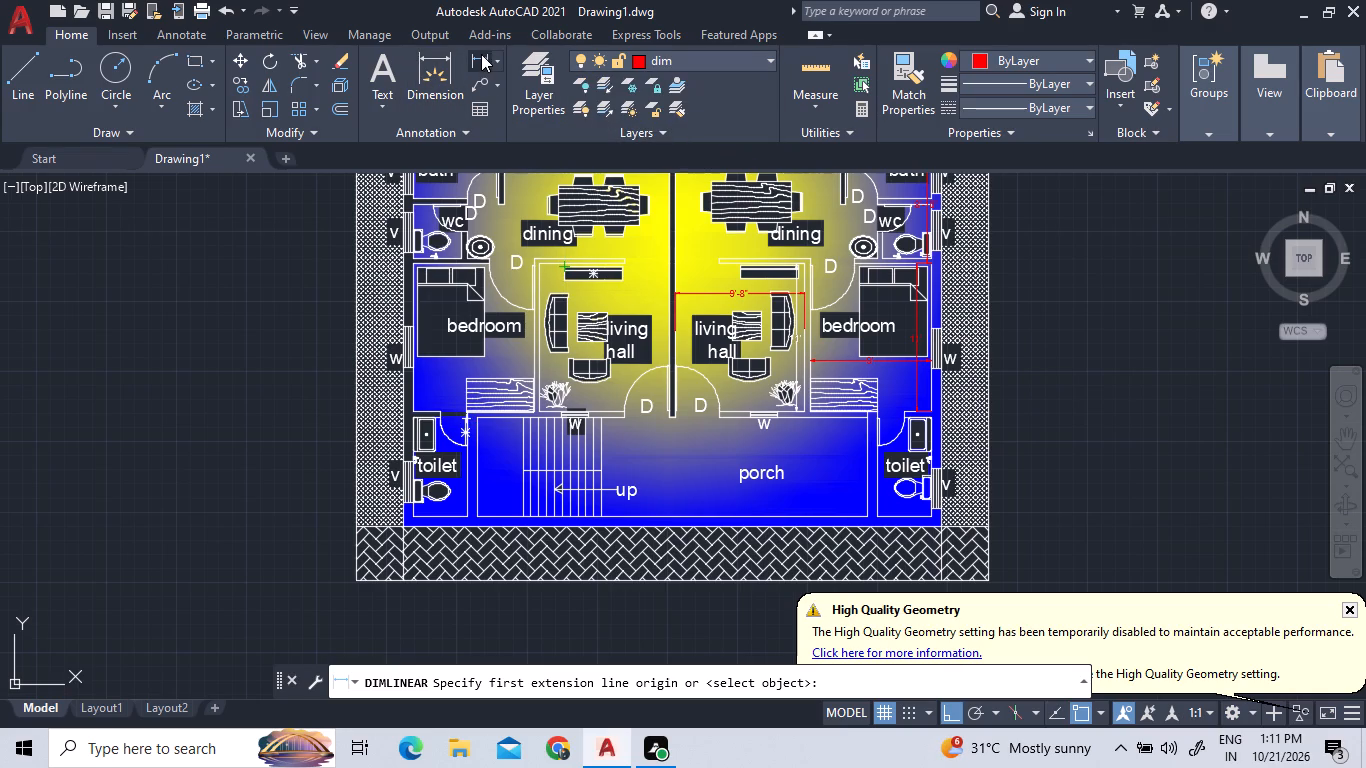
scroll(504, 418, "up", 3)
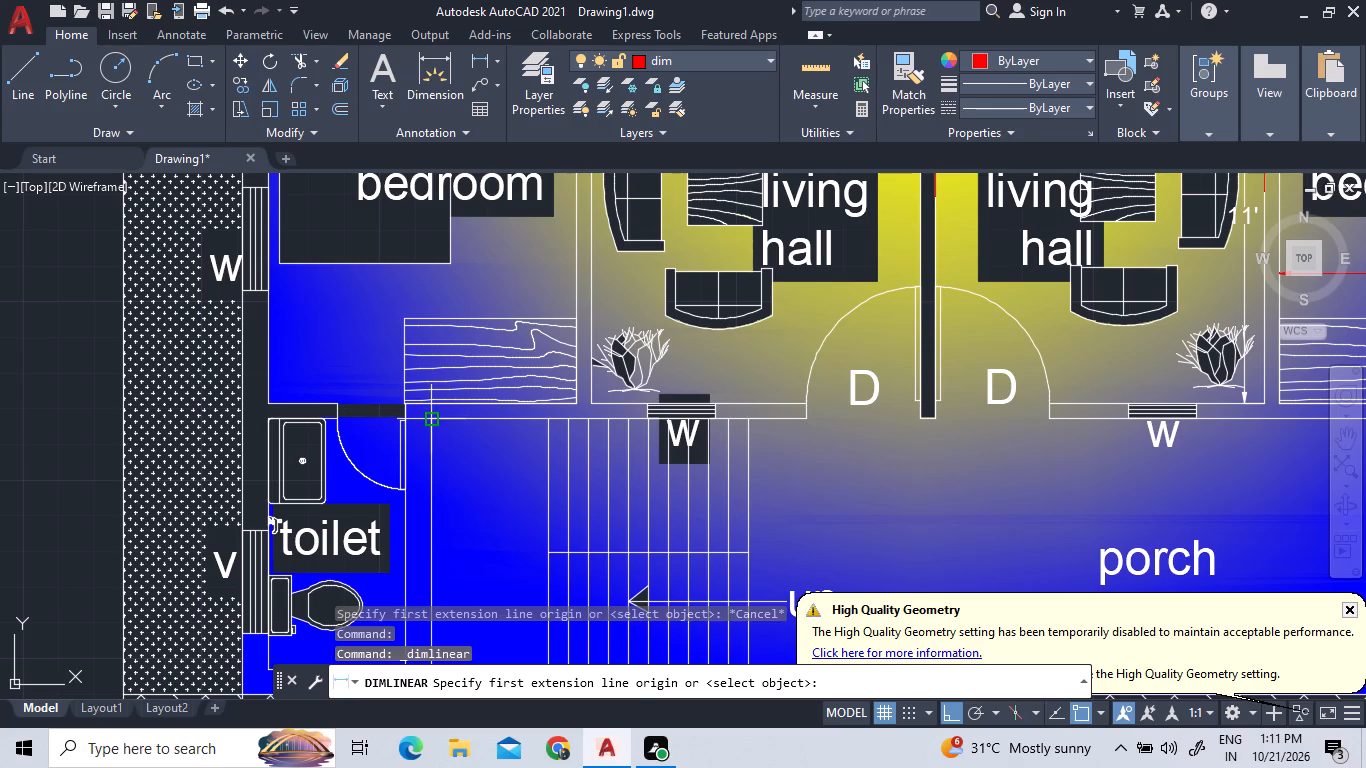
left_click(432, 417)
scroll(805, 380, "down", 4)
scroll(729, 355, "down", 1)
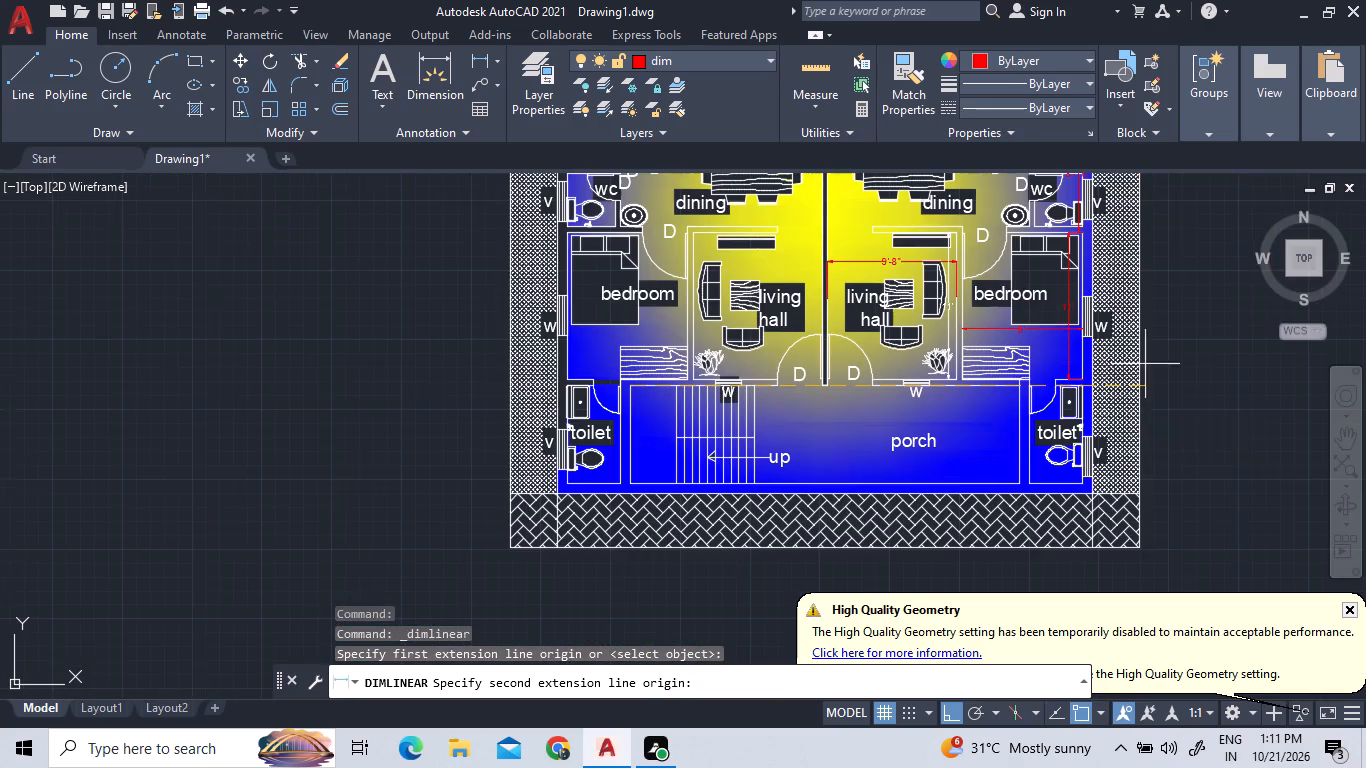
scroll(1011, 401, "up", 3)
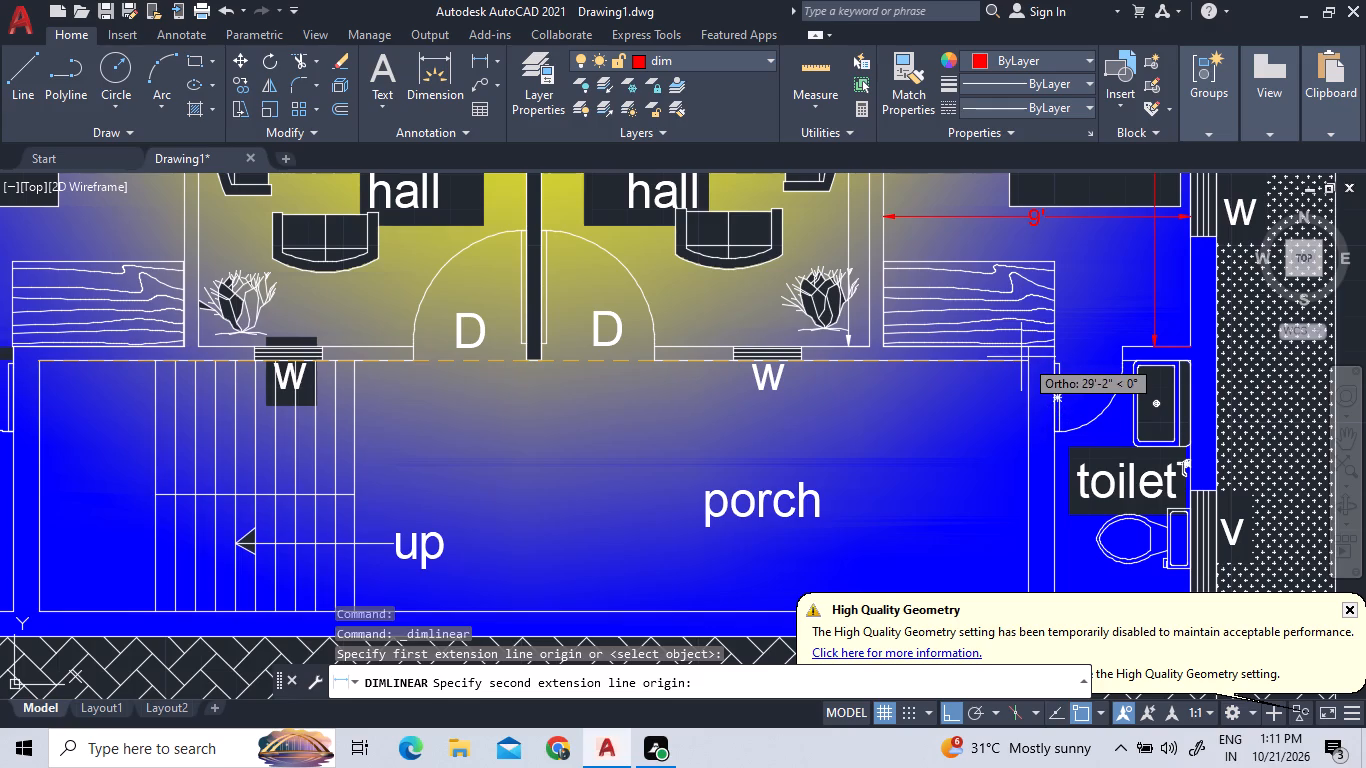
left_click(1035, 366)
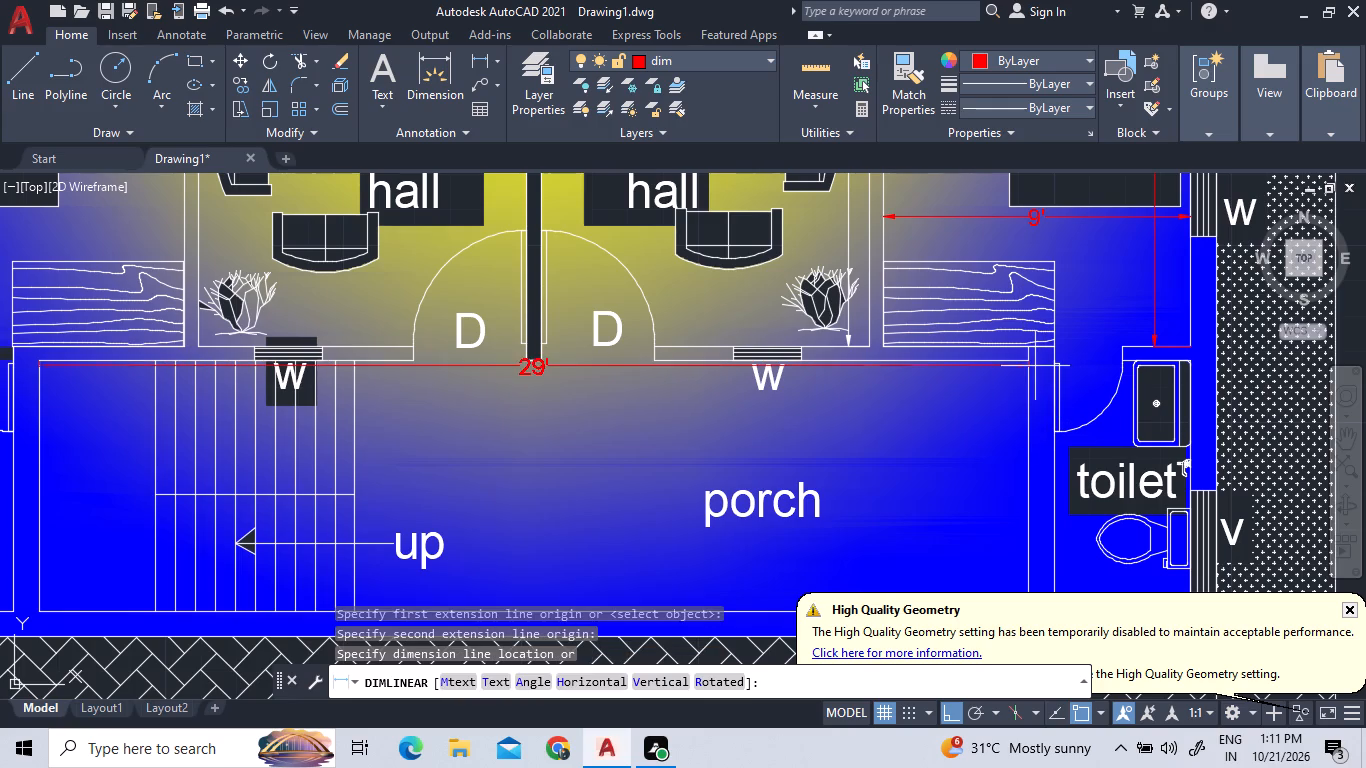
left_click(991, 454)
Add a vertical linear dimension for the left unit's toilet beside the porch, placing it inside the room near the porch-side wall.
scroll(992, 447, "down", 3)
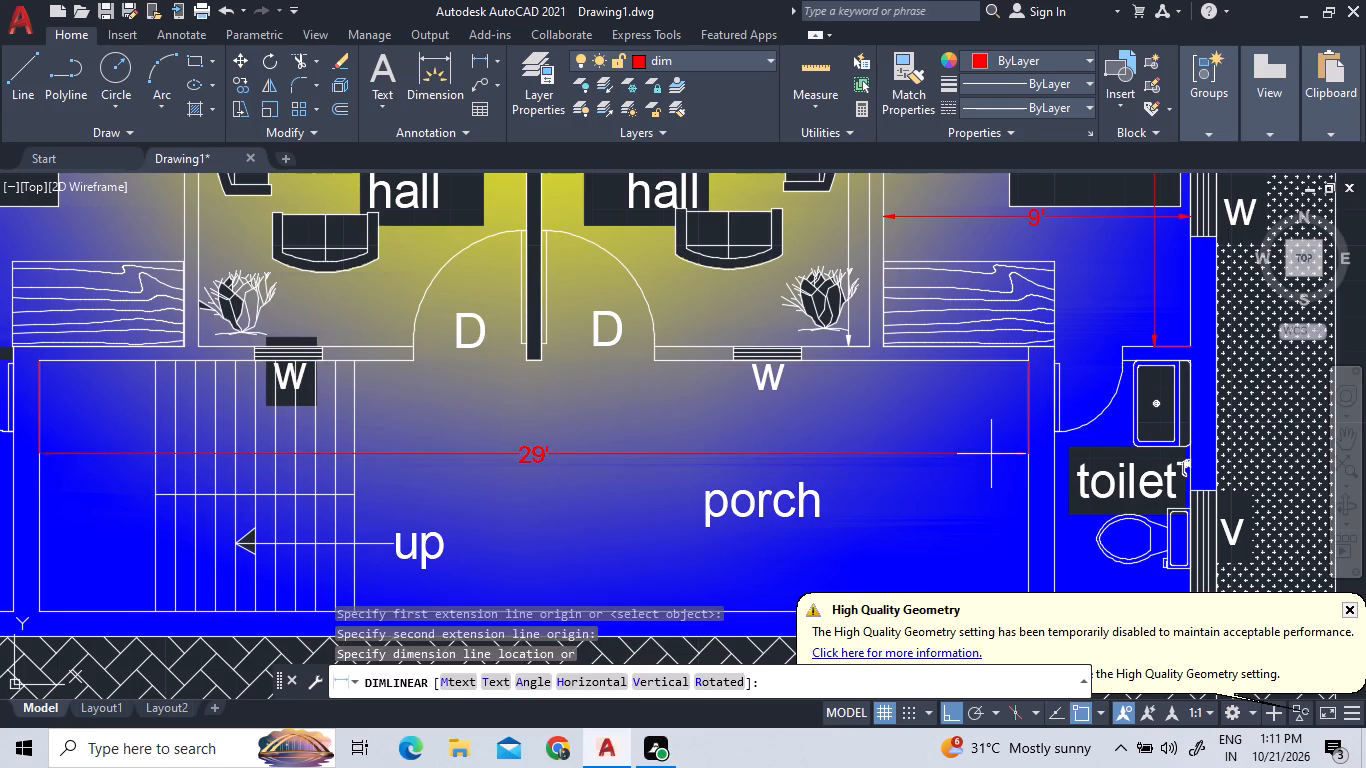
scroll(988, 447, "down", 1)
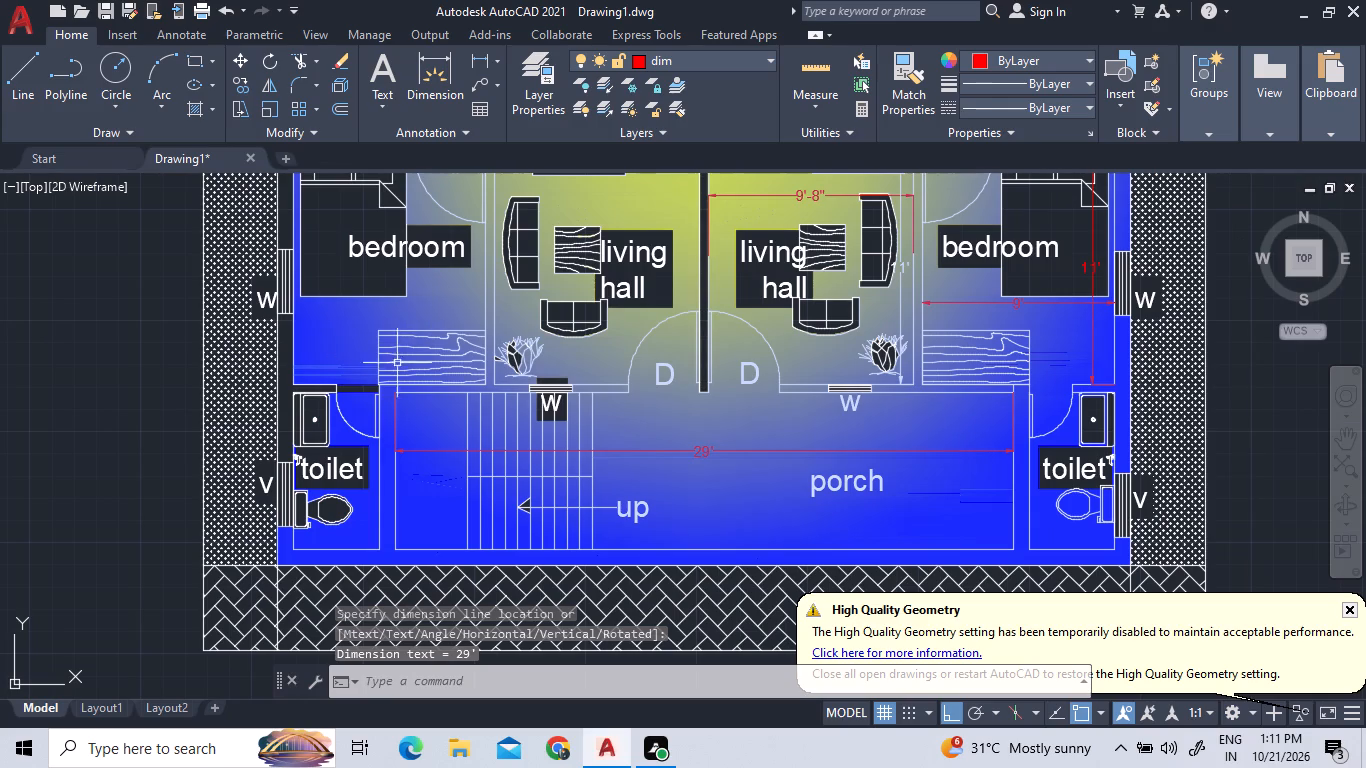
left_click(482, 56)
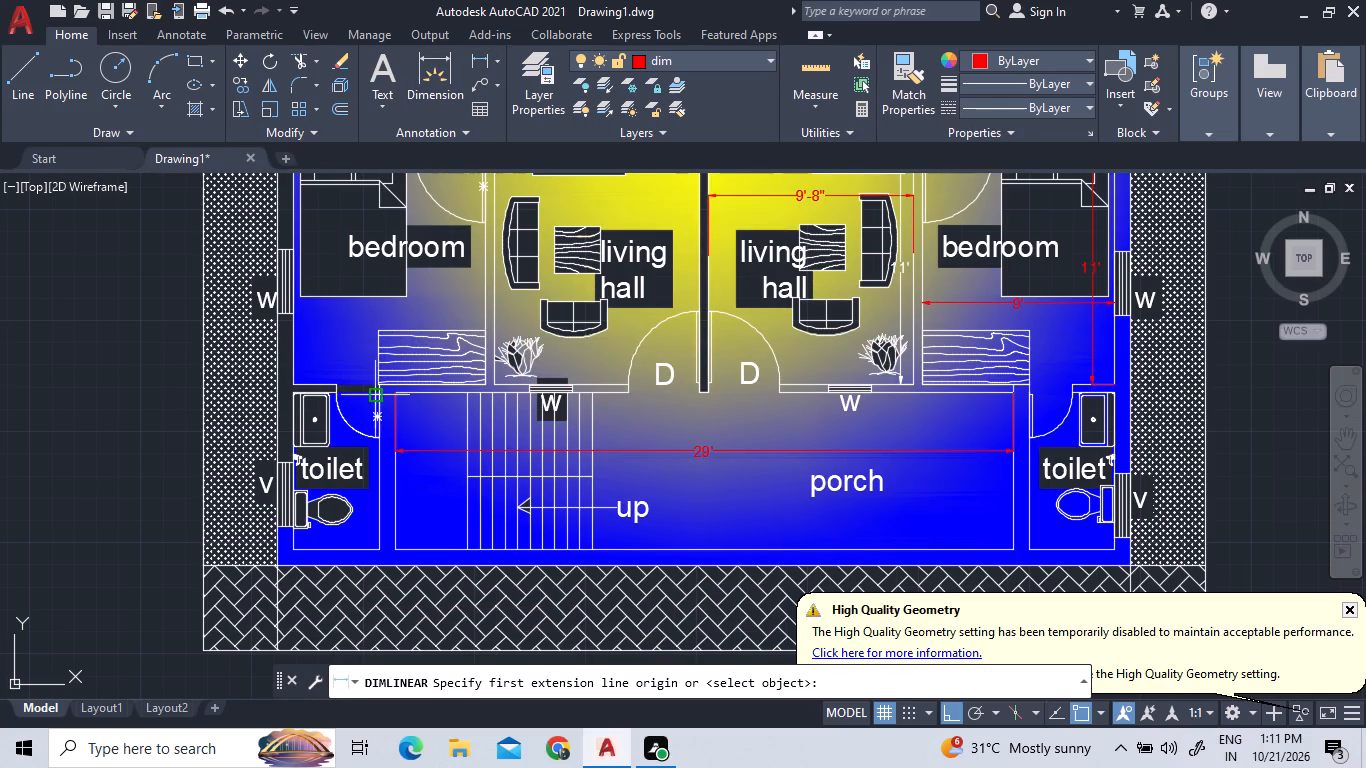
left_click(373, 392)
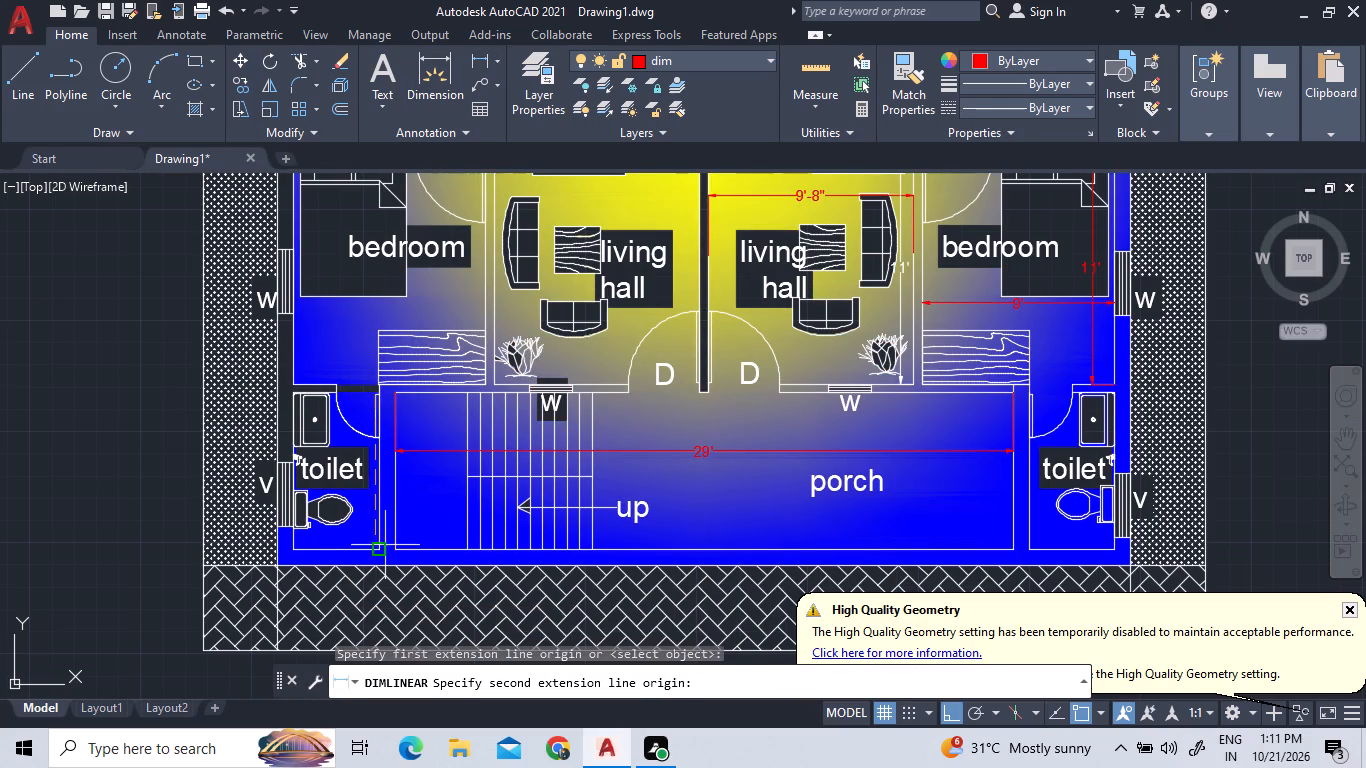
left_click(374, 547)
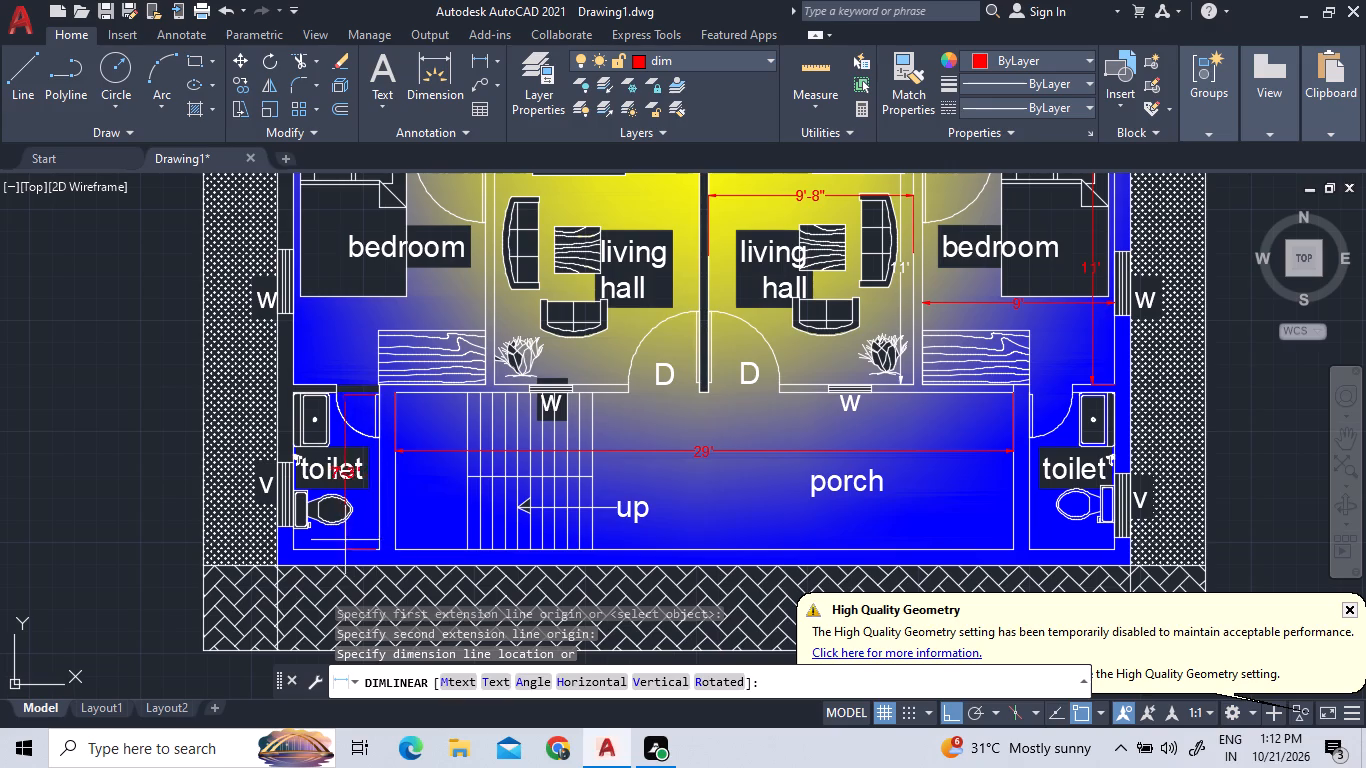
scroll(356, 533, "up", 5)
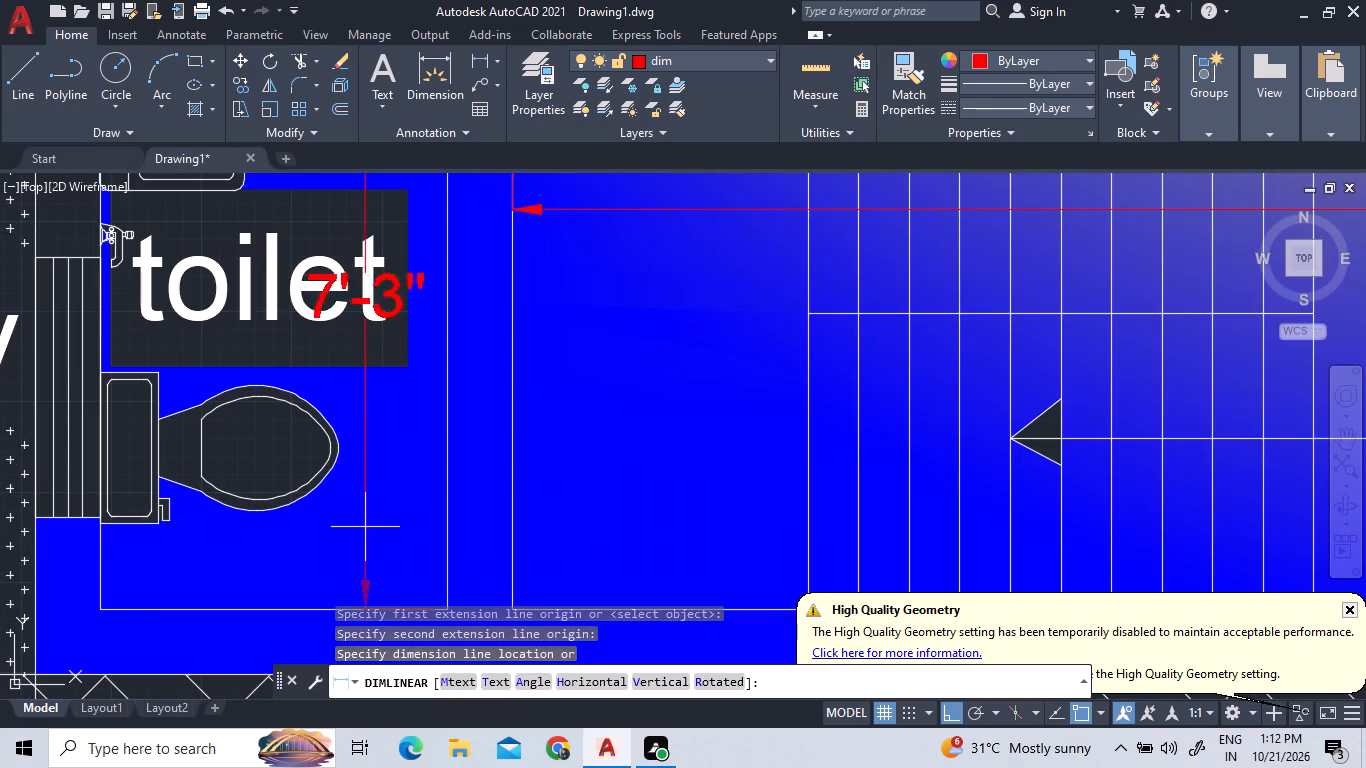
left_click(386, 528)
Add a horizontal linear dimension across the same toilet's width, placing it inside the room over the washbasin.
scroll(385, 528, "down", 2)
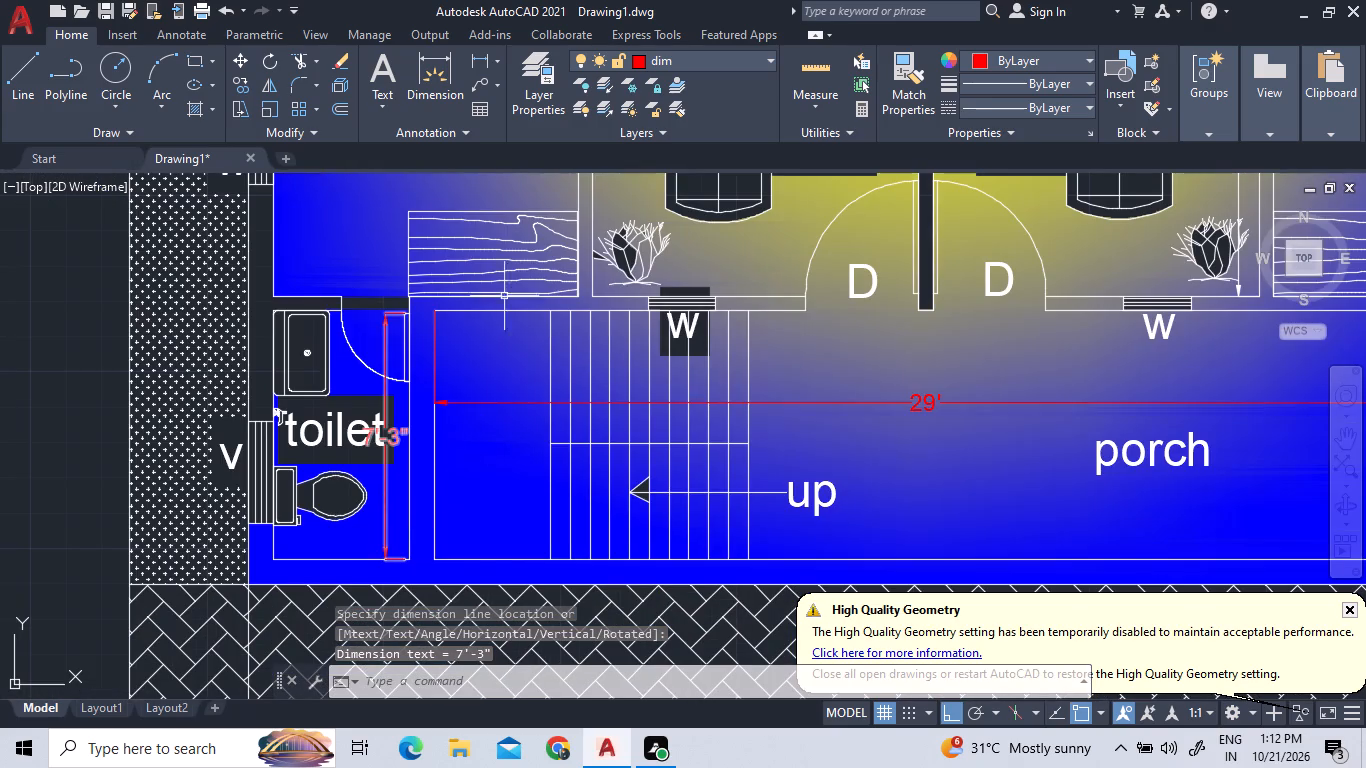
left_click(489, 60)
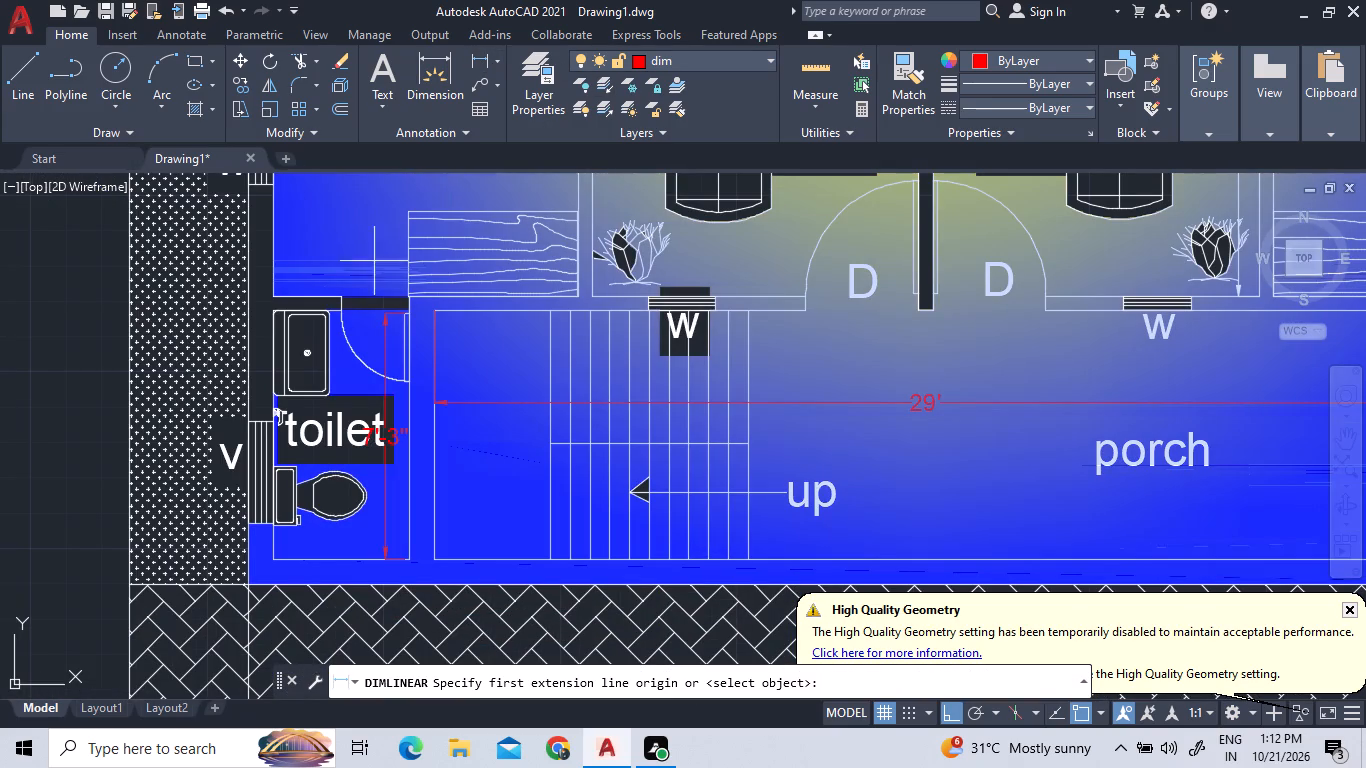
left_click(272, 314)
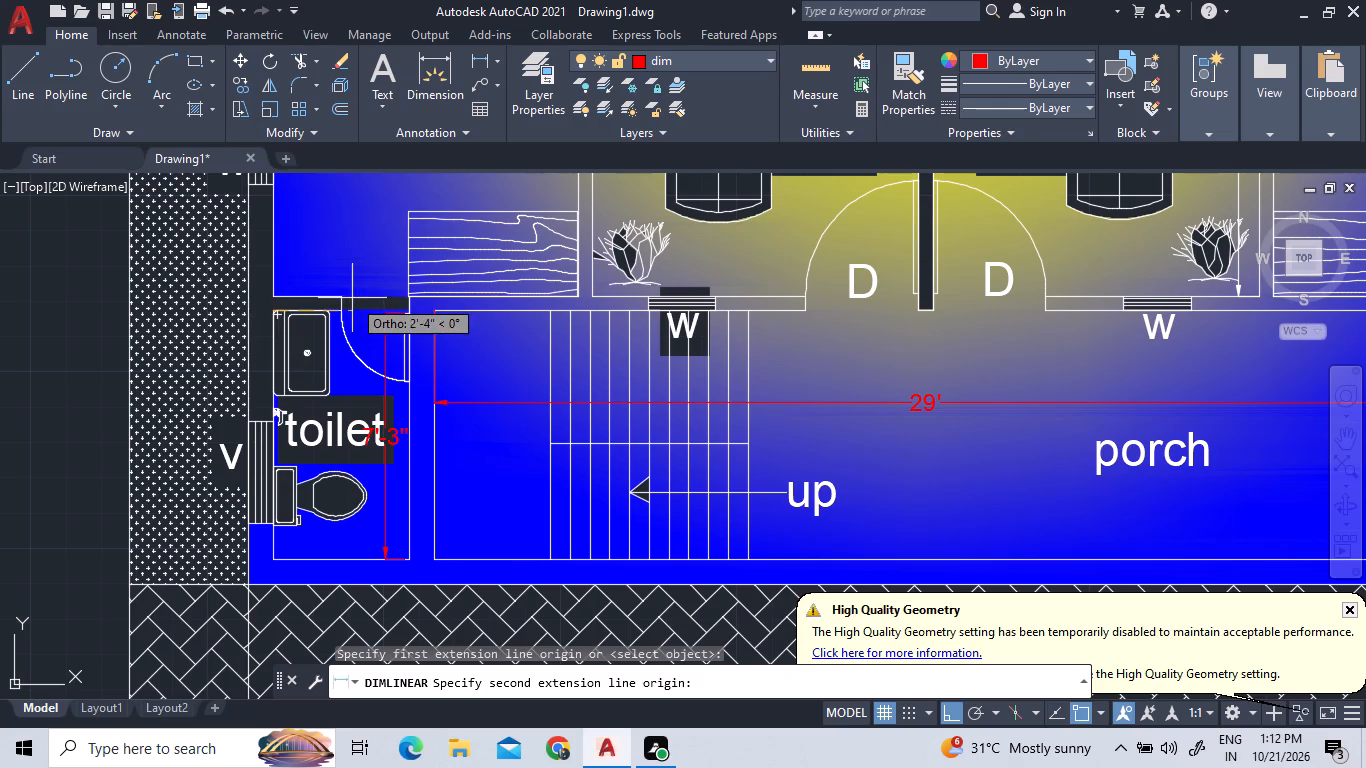
scroll(436, 347, "up", 3)
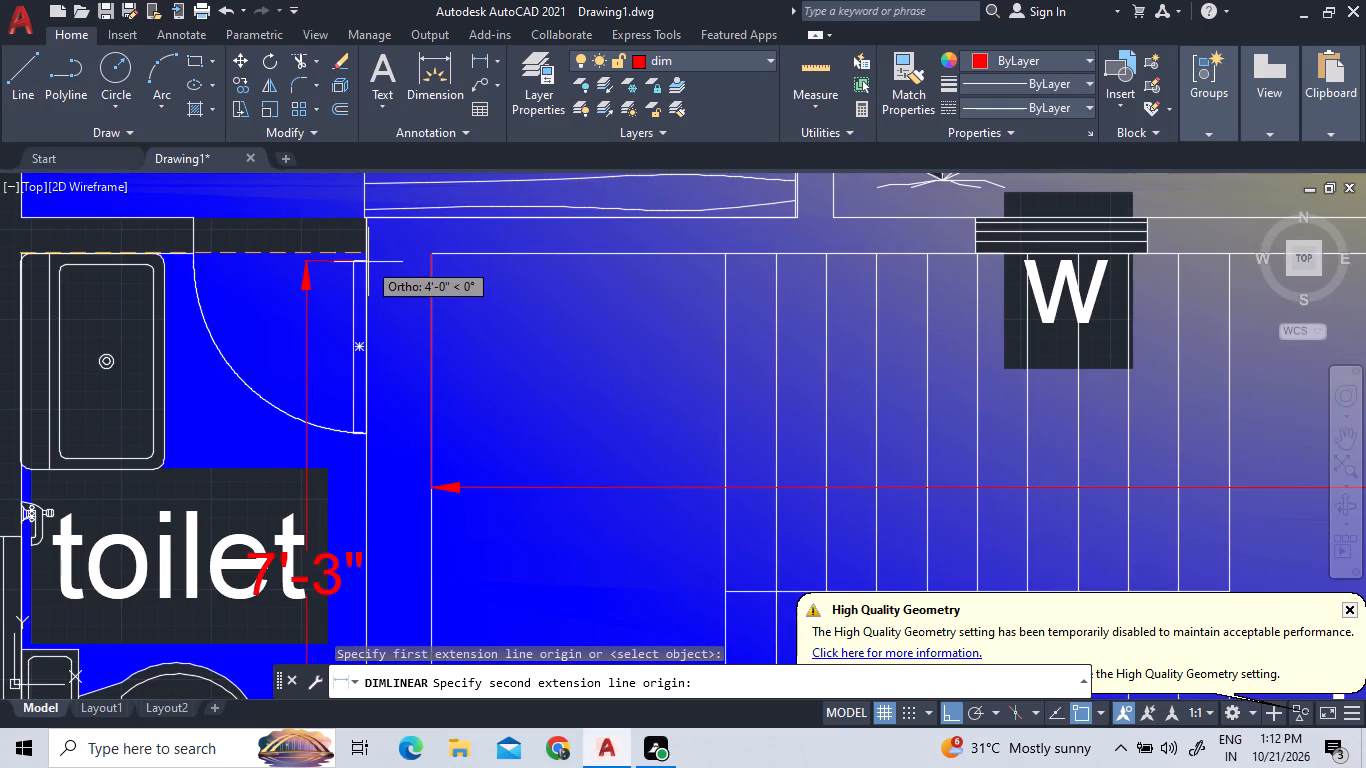
left_click(370, 250)
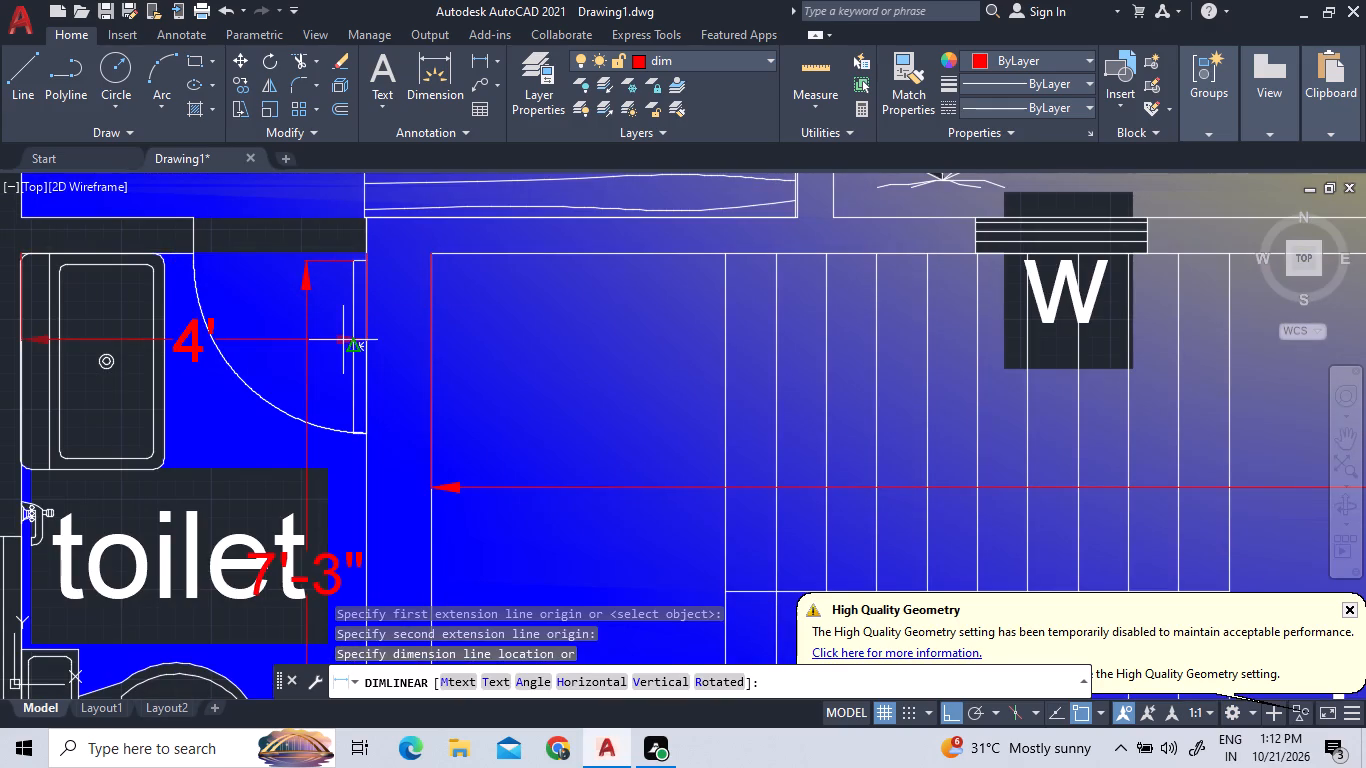
left_click(343, 340)
Add a horizontal linear dimension across the left unit's bath, placing it just below the wall shared with the bedroom.
scroll(219, 387, "down", 2)
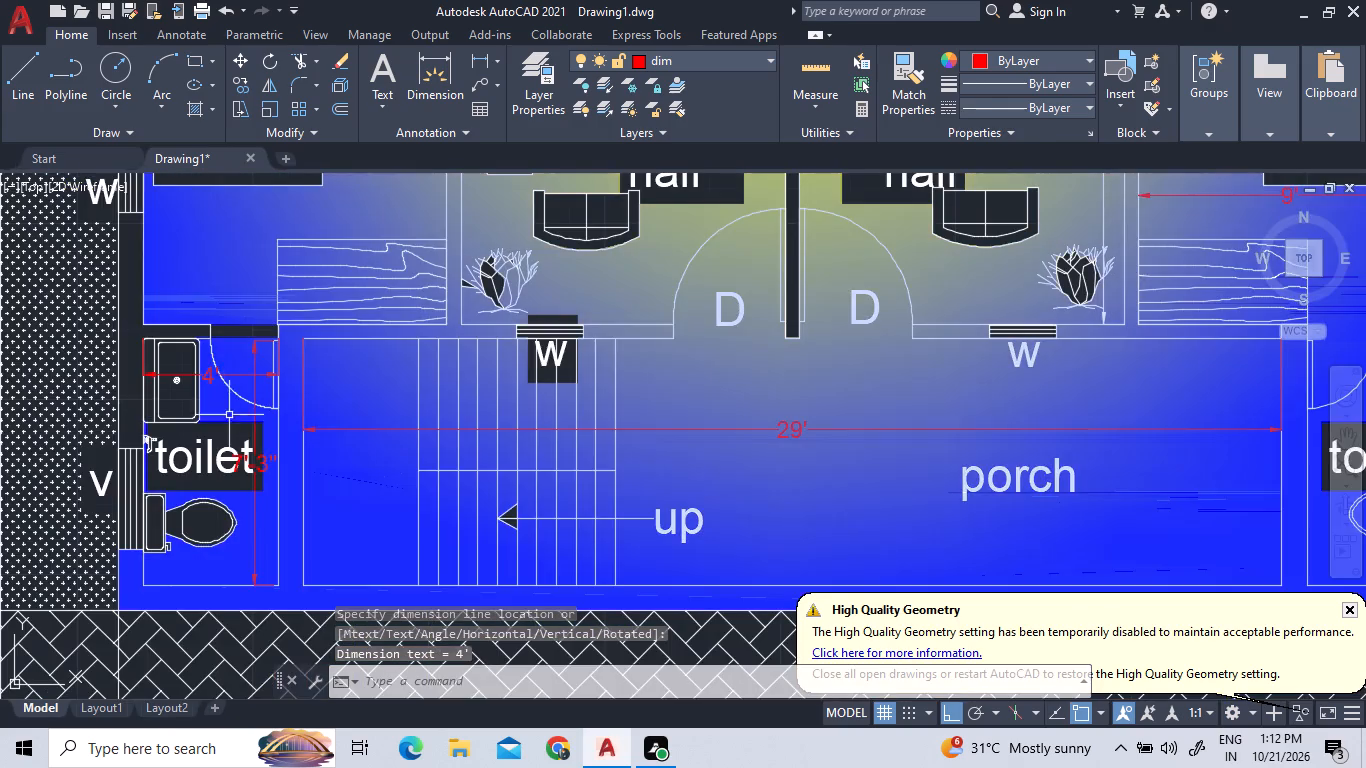
scroll(236, 445, "down", 2)
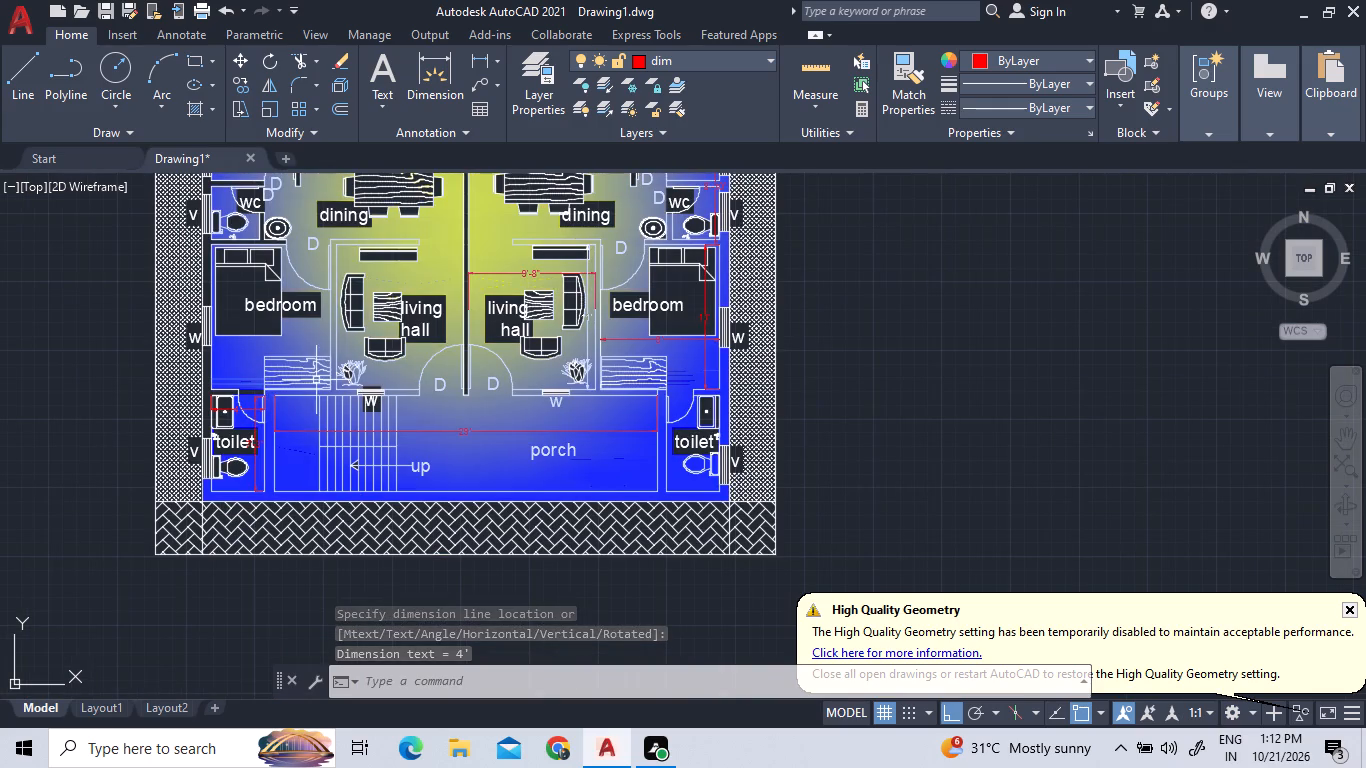
scroll(241, 159, "up", 3)
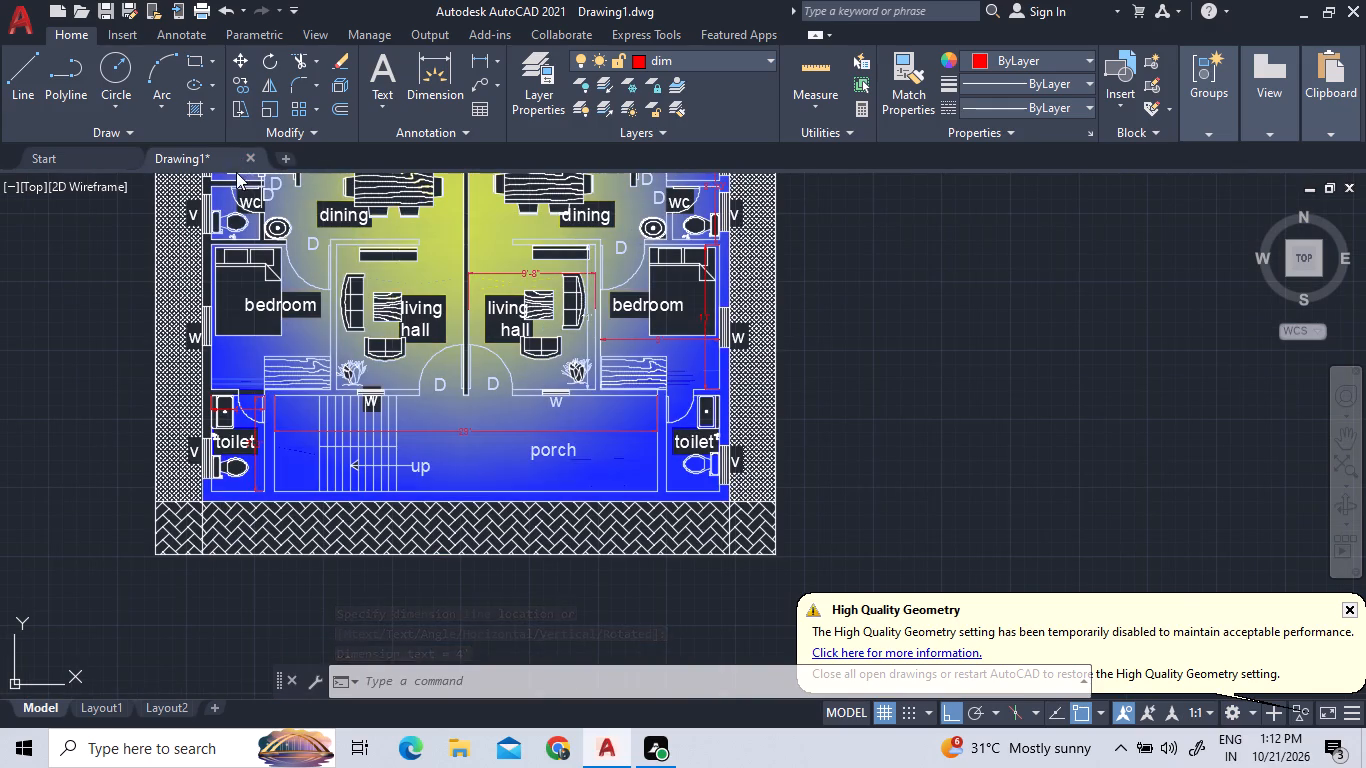
scroll(235, 173, "up", 3)
scroll(273, 422, "down", 3)
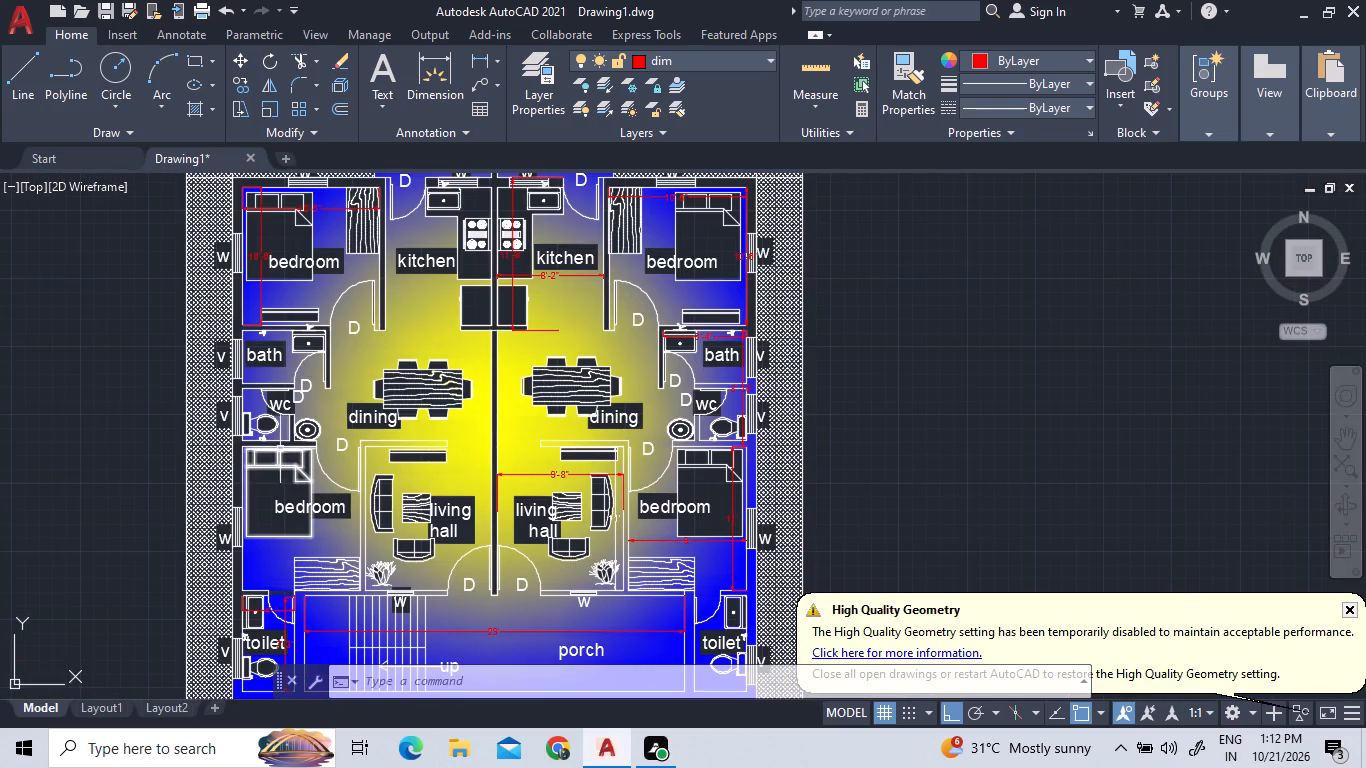
scroll(285, 293, "up", 1)
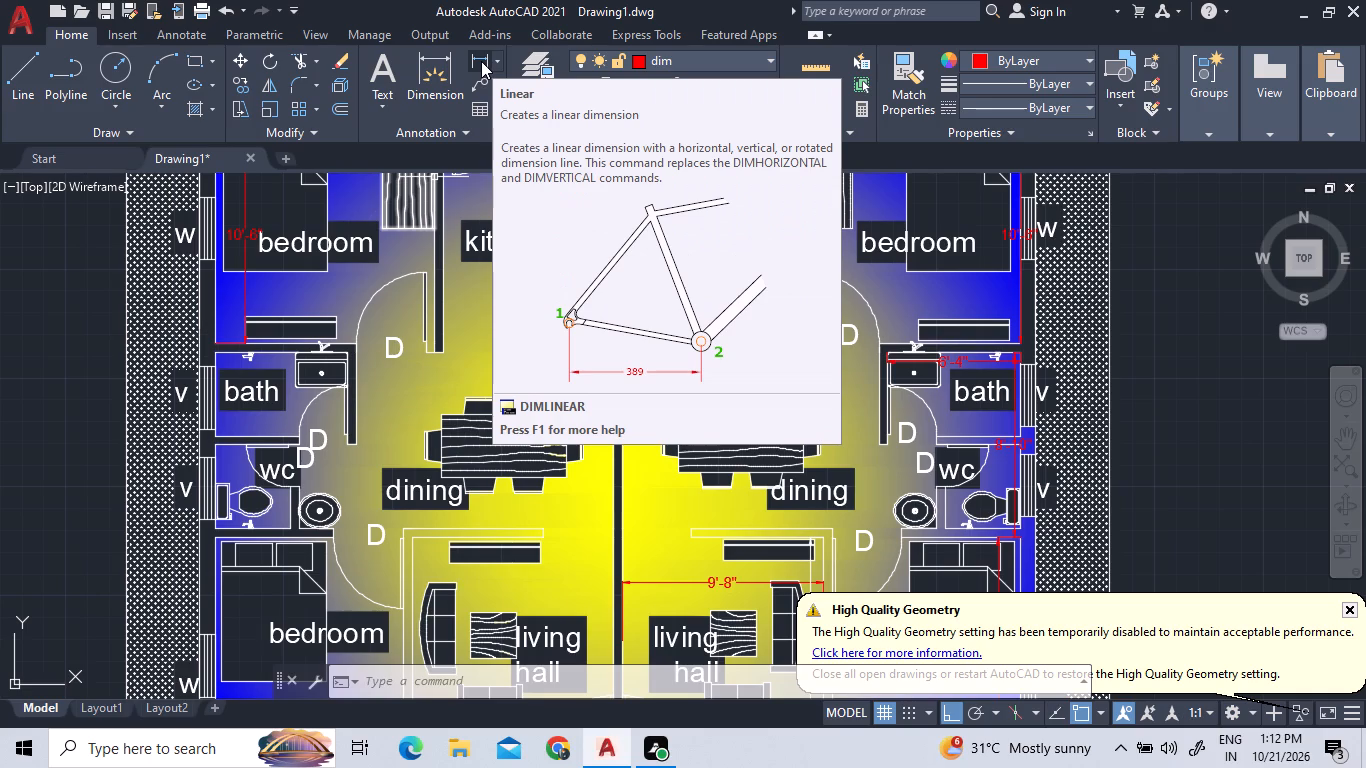
left_click(481, 60)
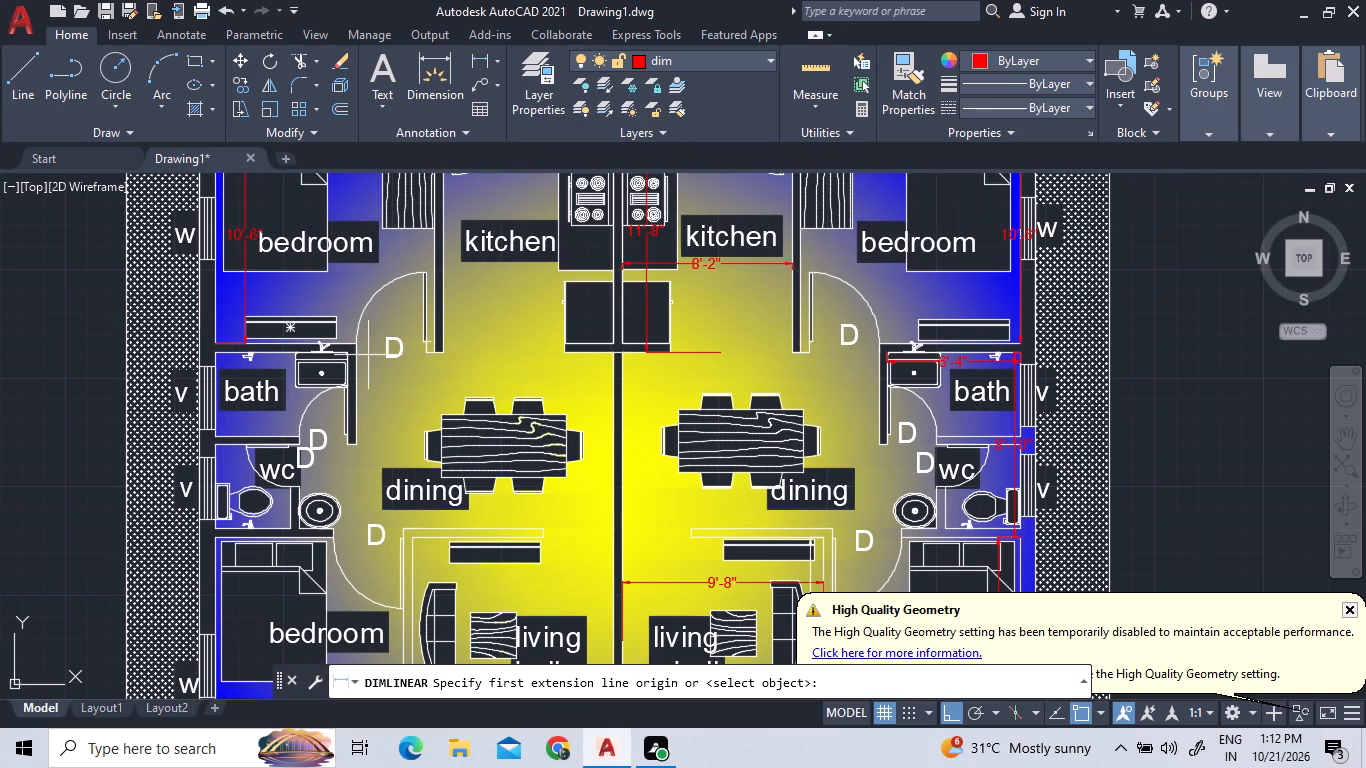
left_click(343, 350)
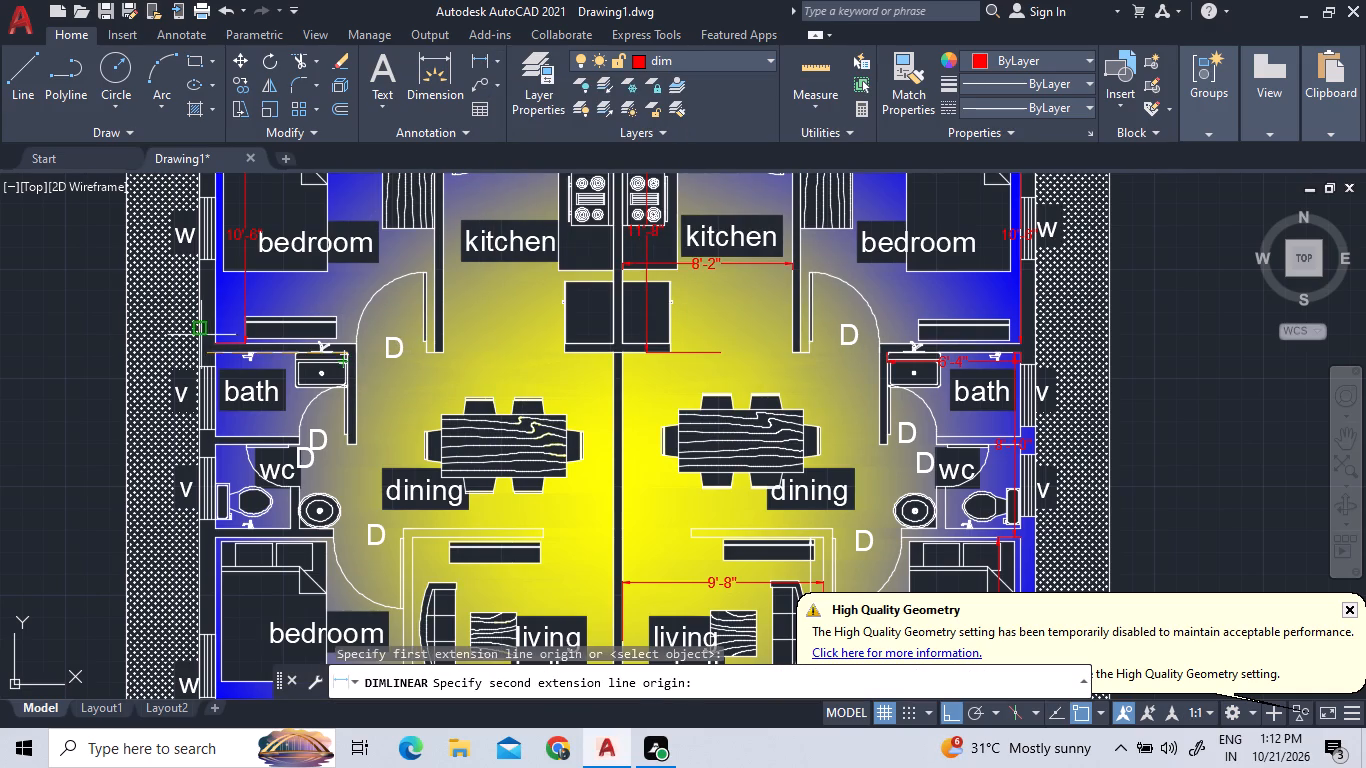
scroll(223, 356, "up", 4)
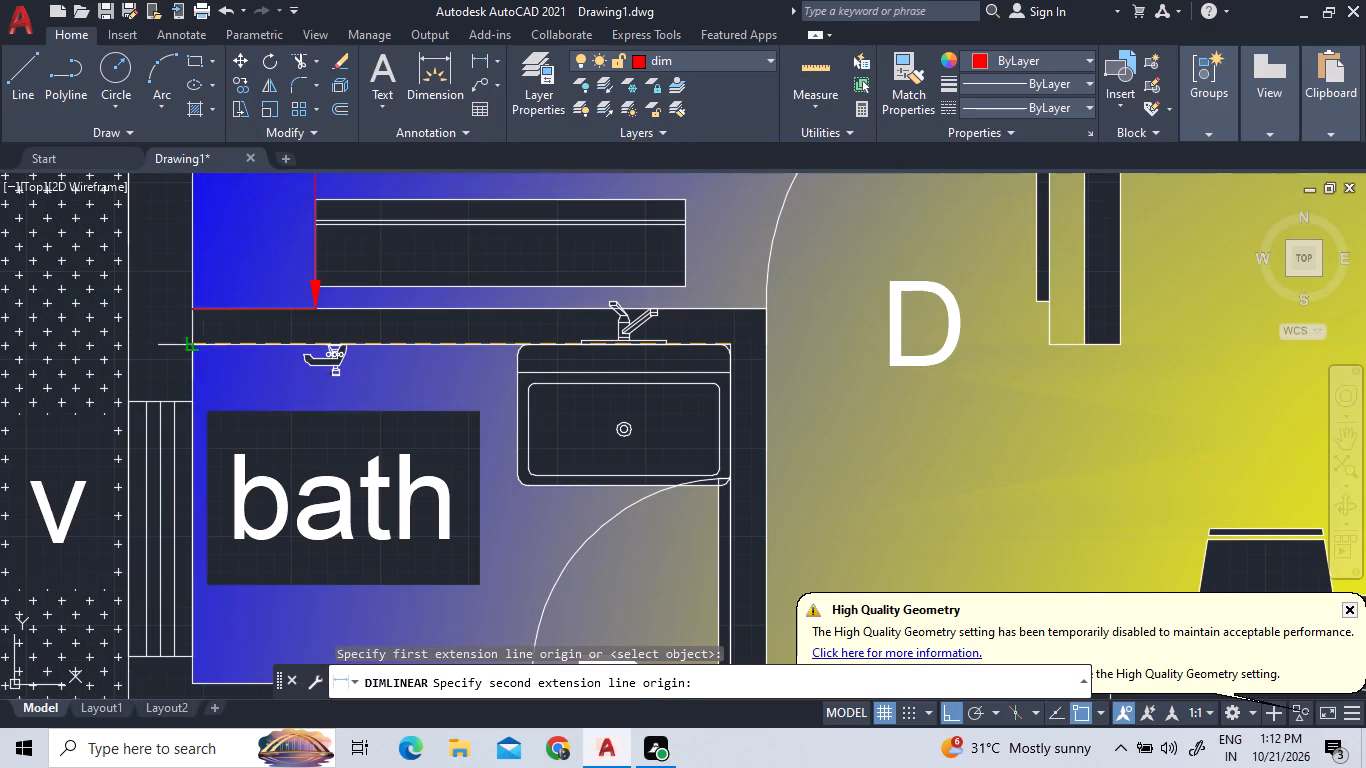
left_click(197, 342)
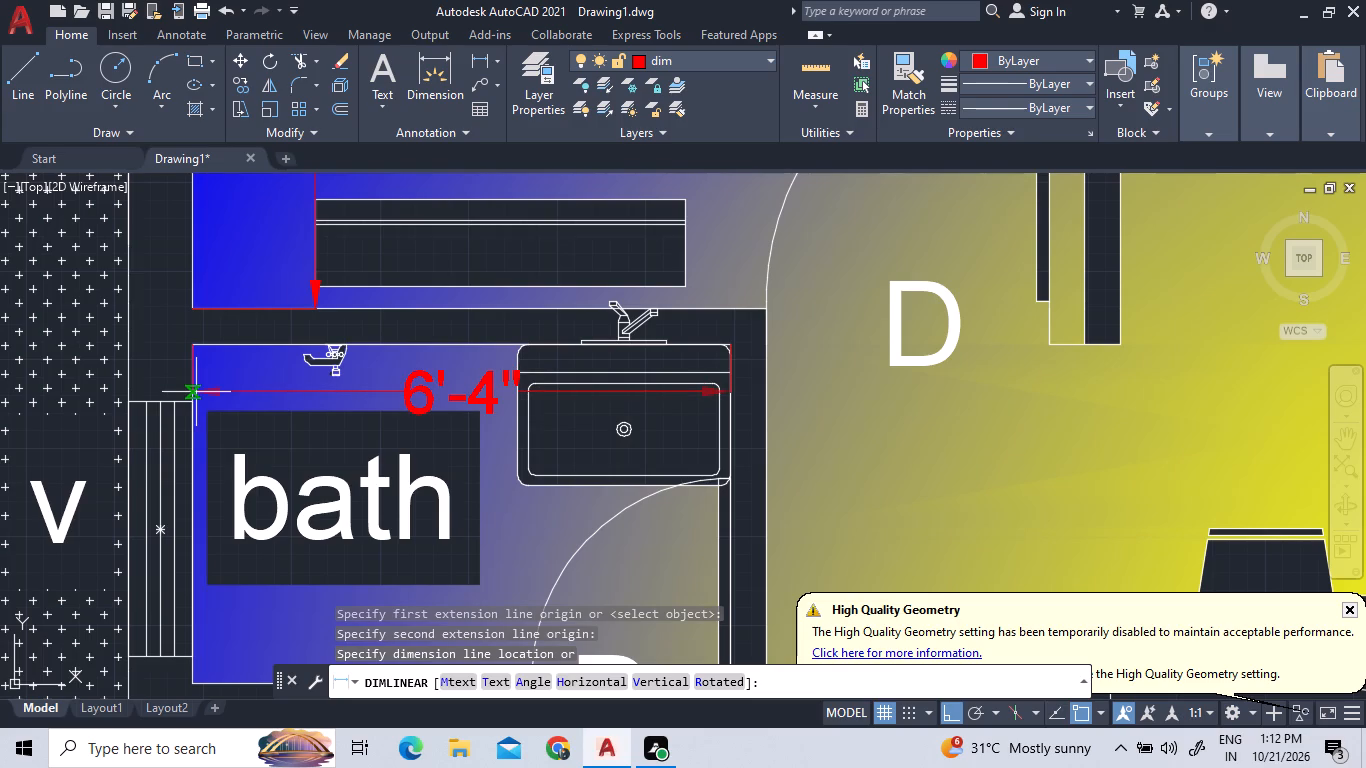
left_click(196, 392)
Add a vertical linear dimension for the left unit's bath, placing it just inside the outer window wall.
scroll(322, 302, "down", 1)
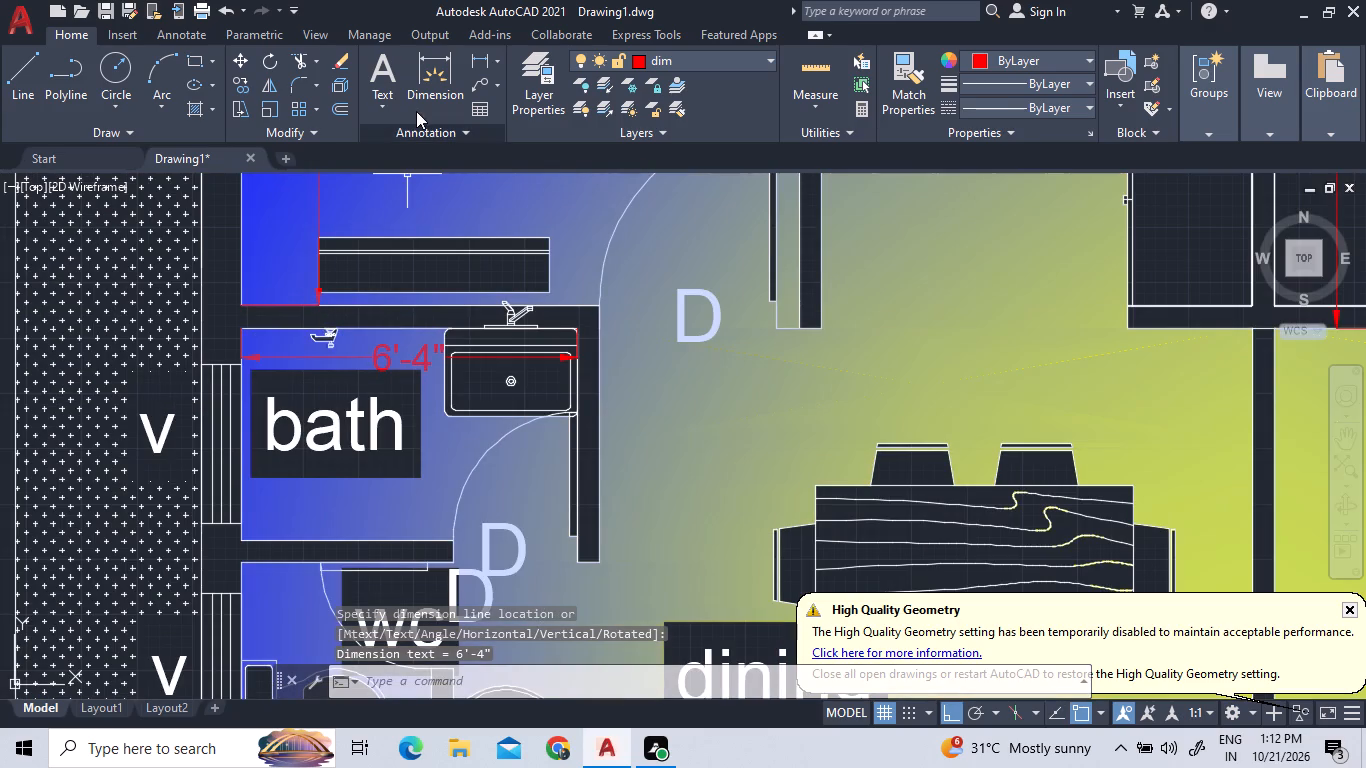
left_click(474, 58)
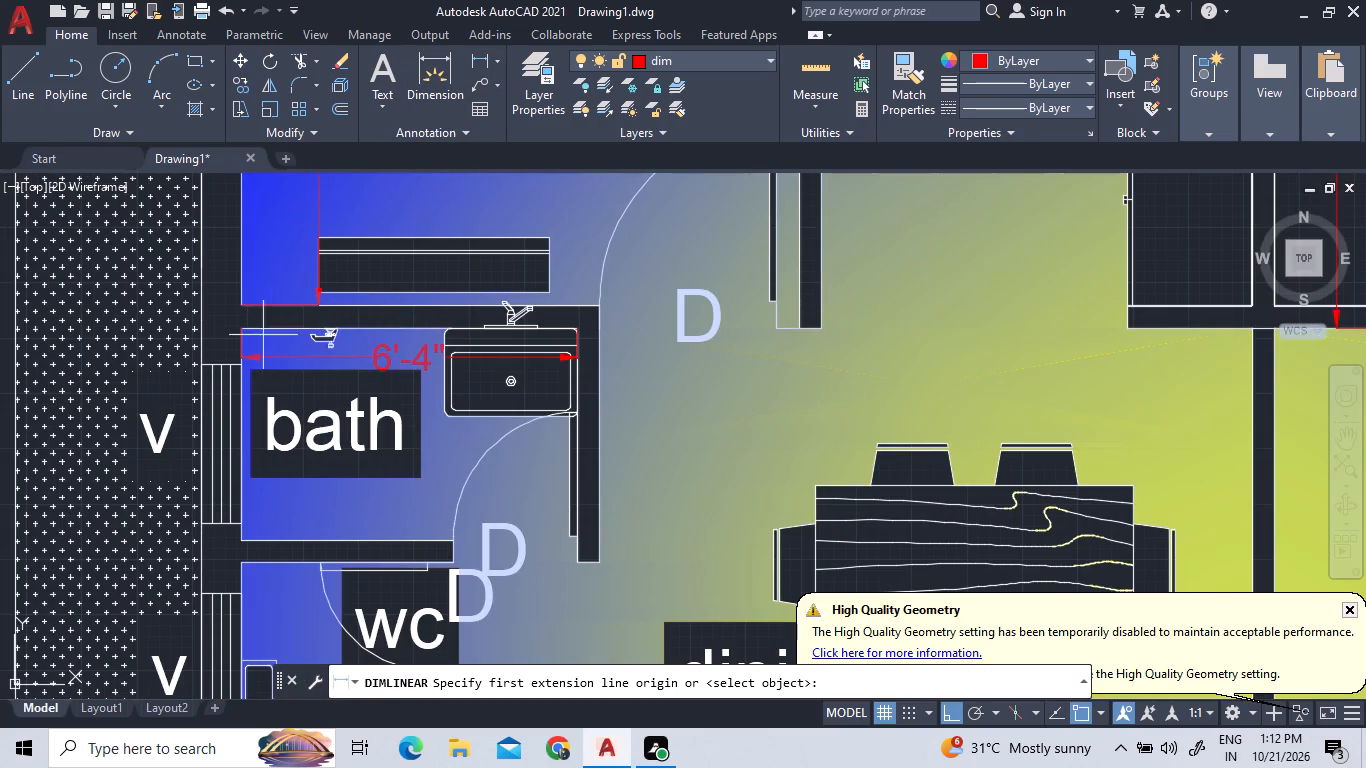
left_click(243, 328)
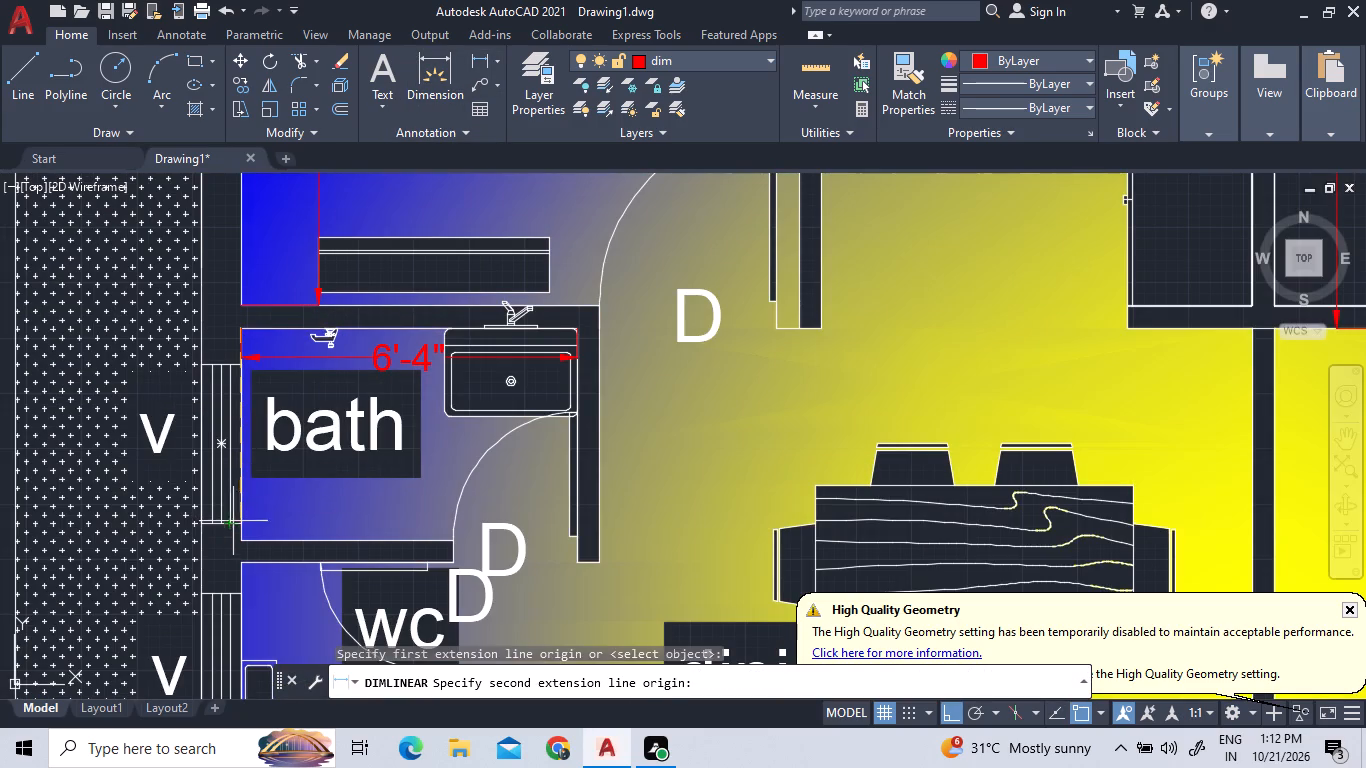
left_click(239, 539)
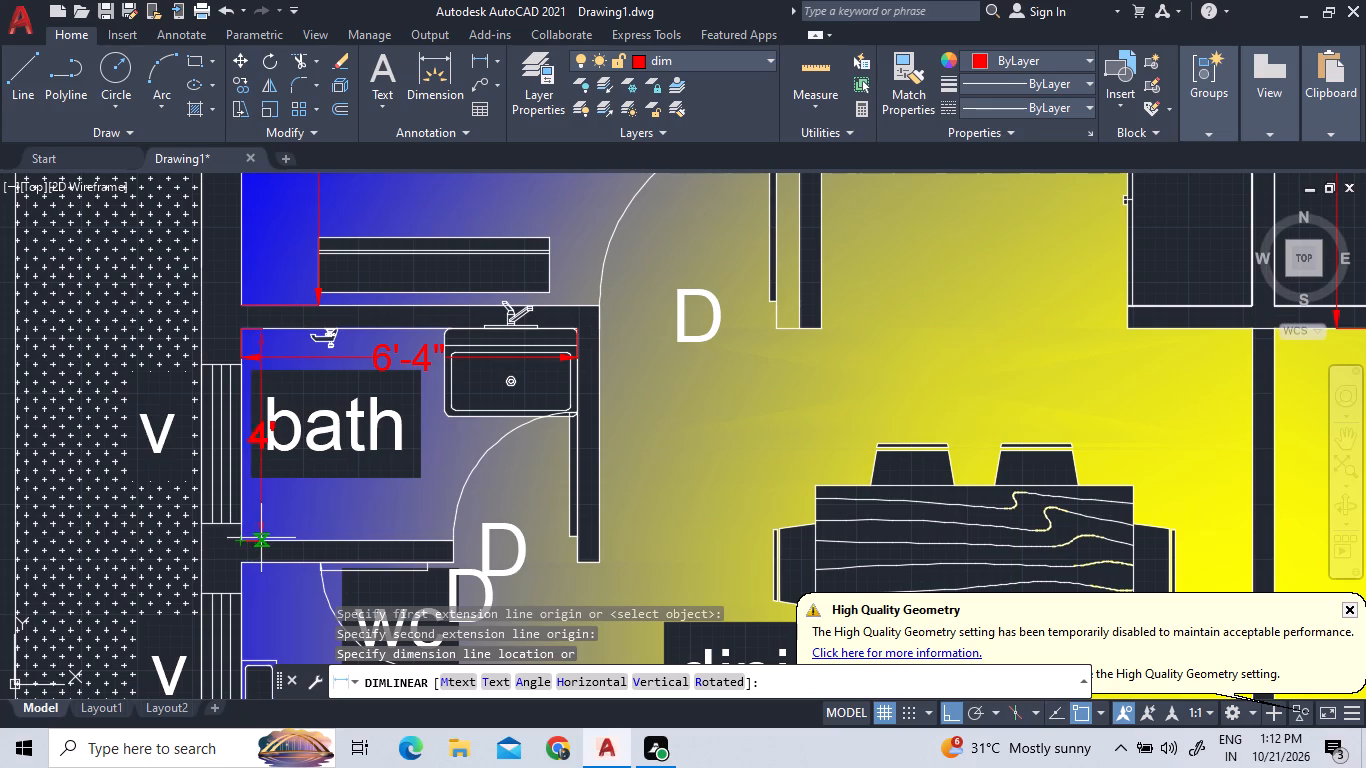
left_click(253, 537)
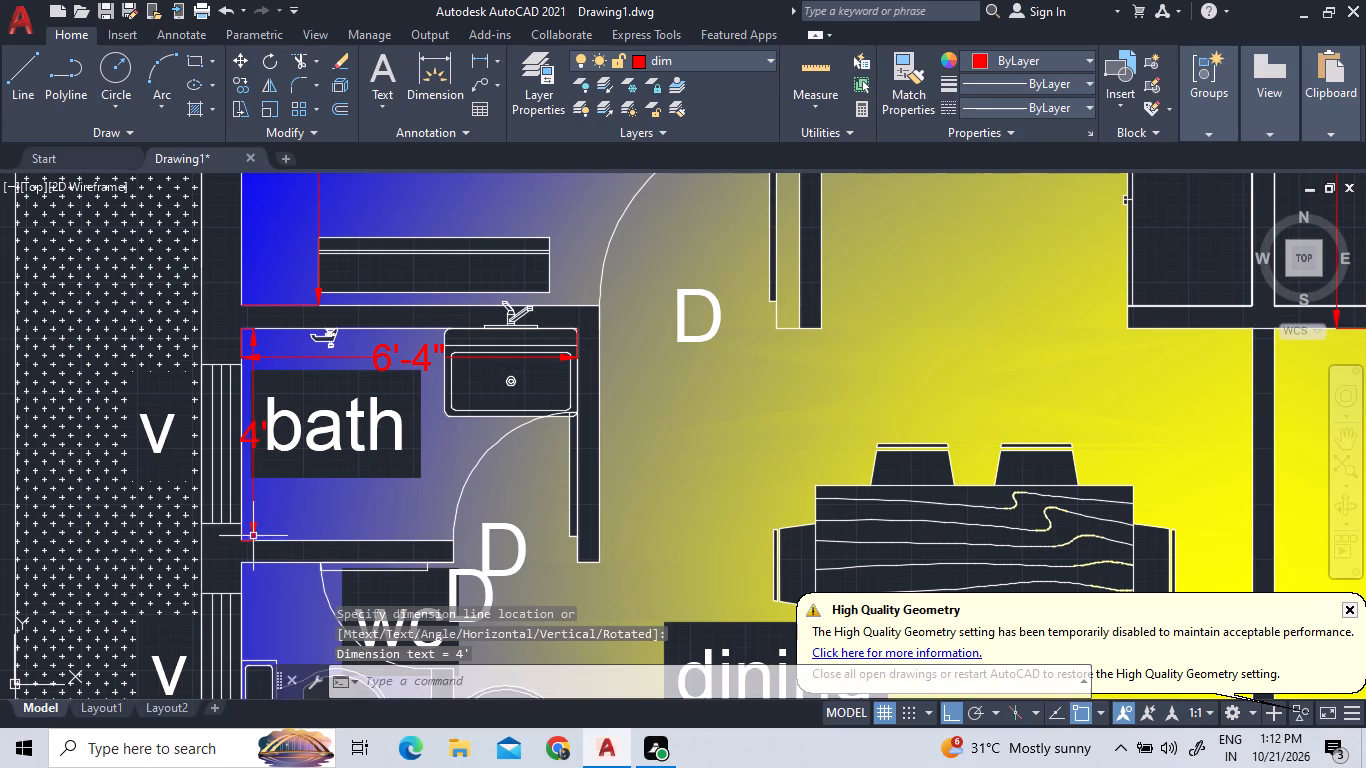
Add a horizontal linear dimension across the left unit's wash area, from its outer corner to the central wall, placing it below the wash label.
scroll(314, 339, "down", 2)
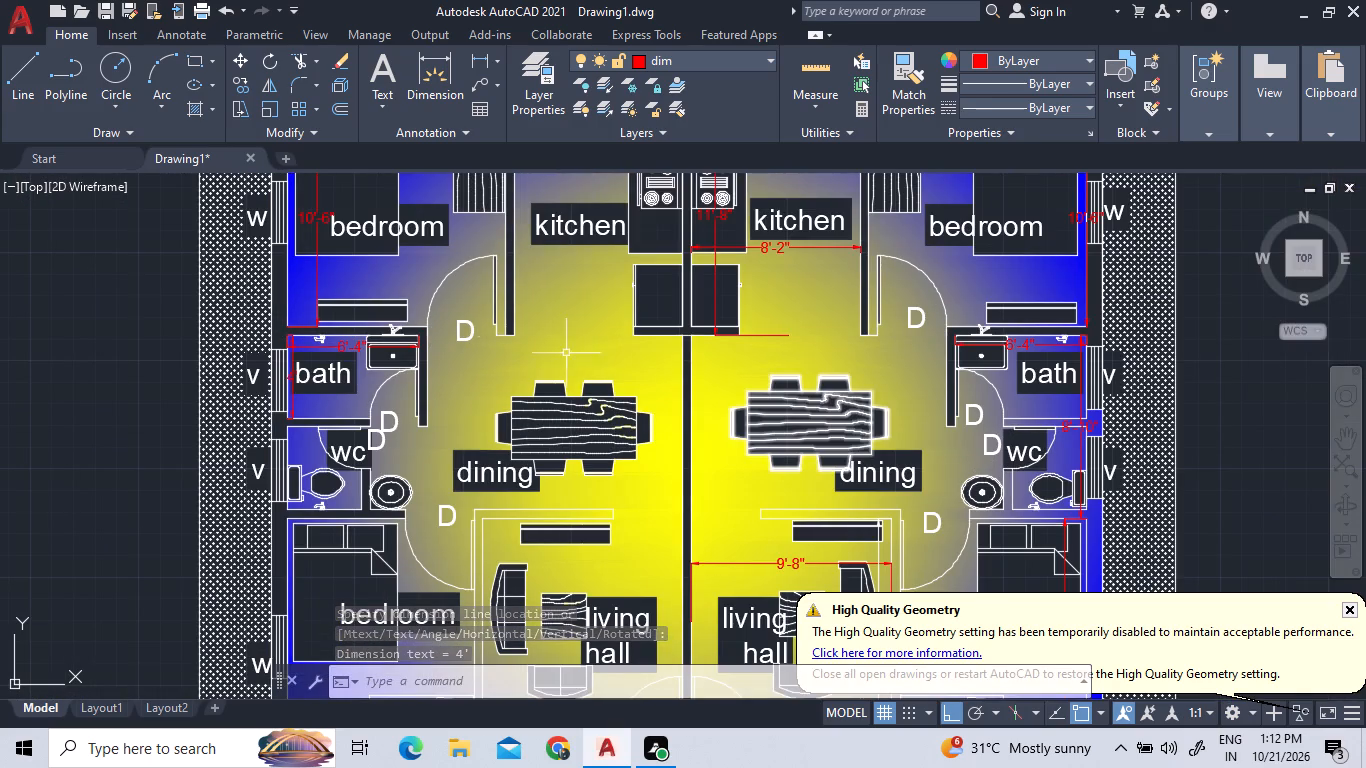
scroll(393, 449, "down", 1)
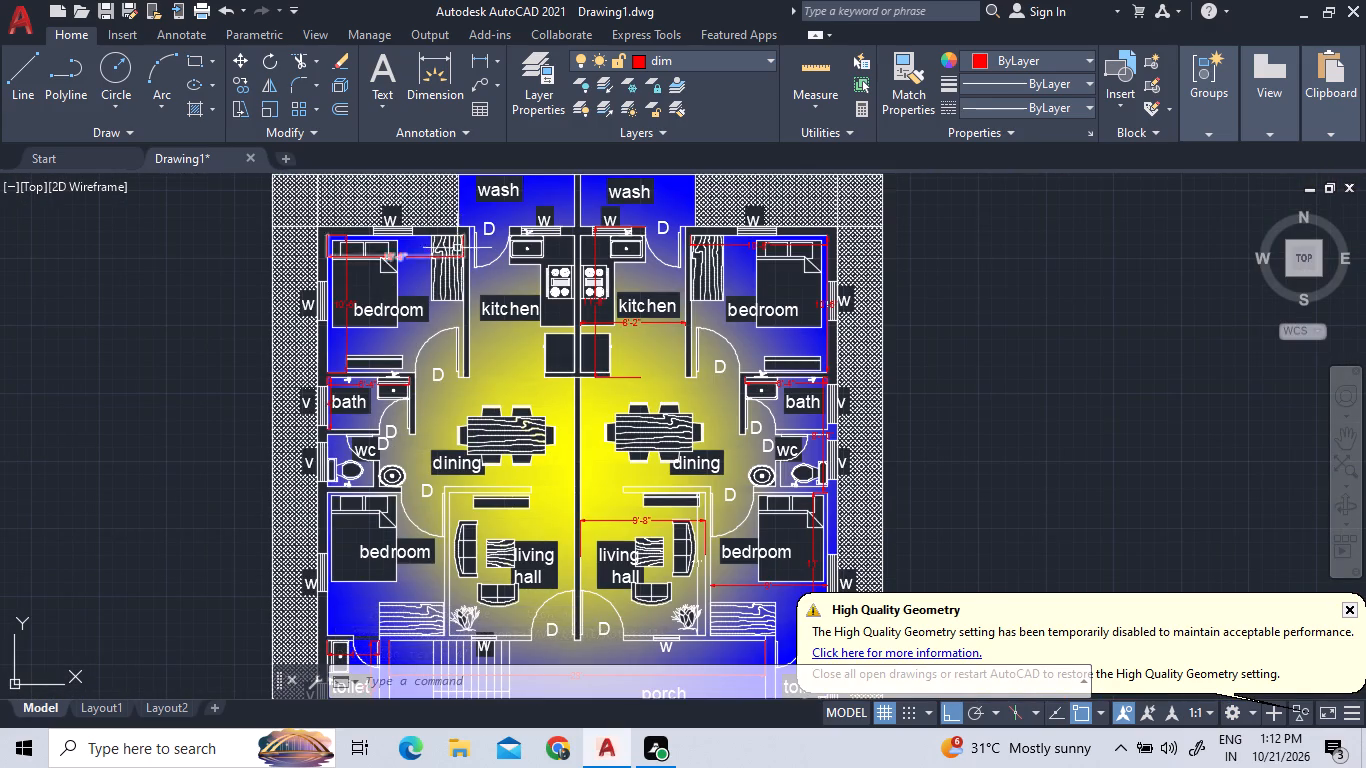
scroll(548, 188, "up", 3)
scroll(546, 199, "down", 2)
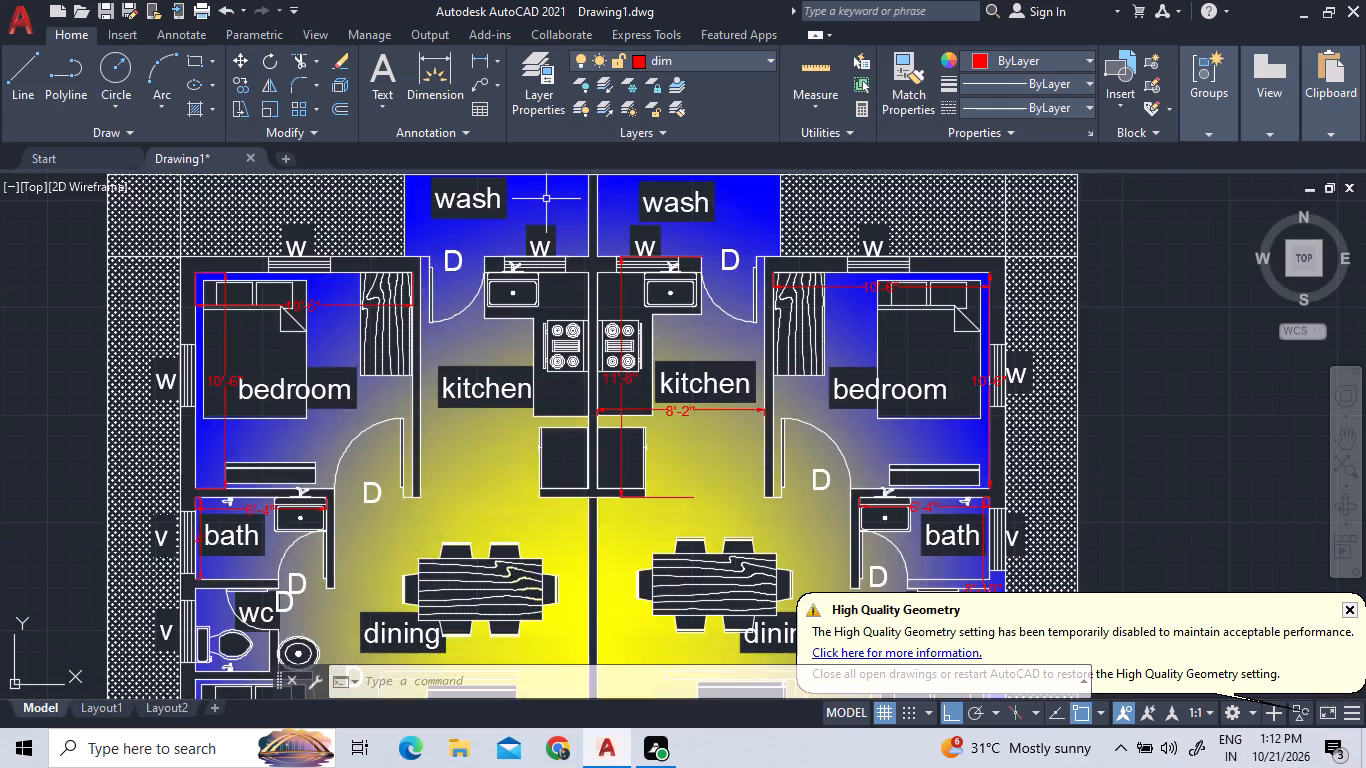
scroll(569, 251, "down", 2)
scroll(587, 218, "up", 3)
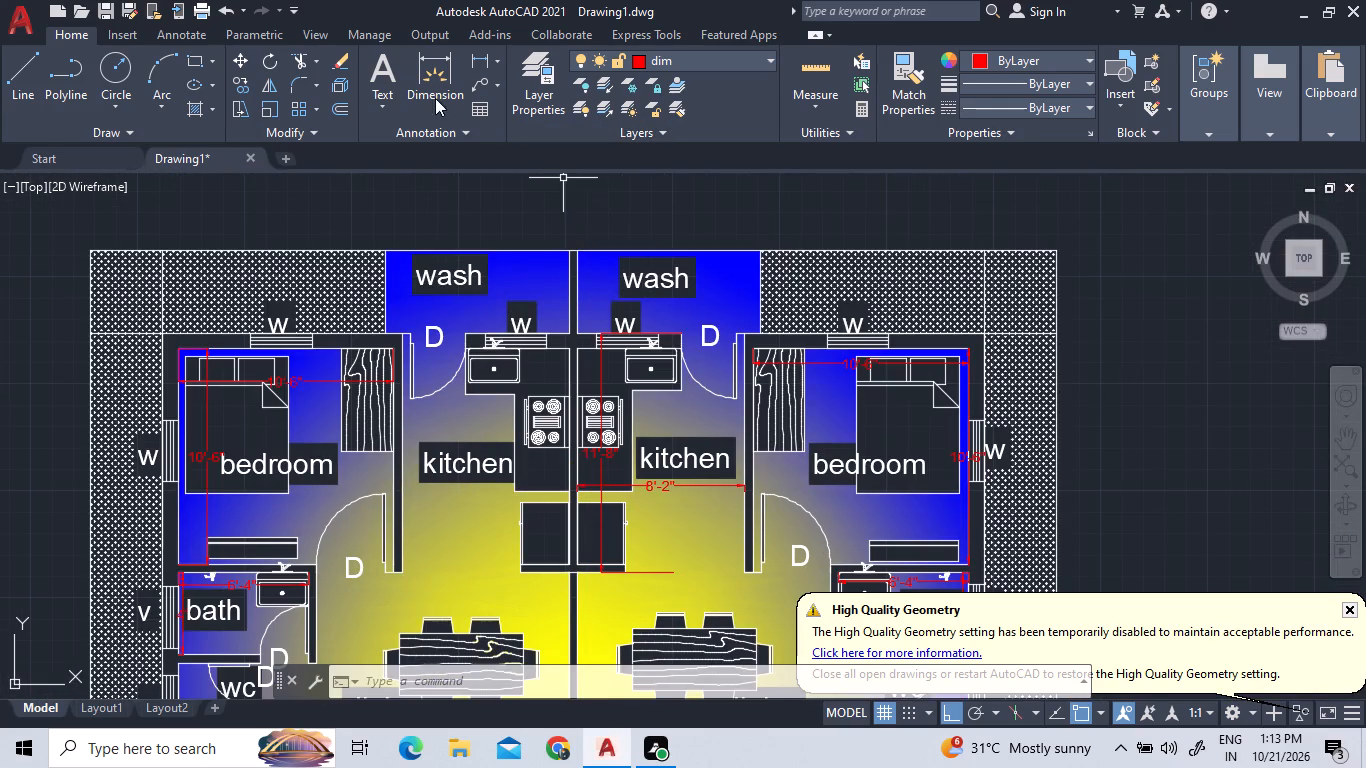
left_click(483, 52)
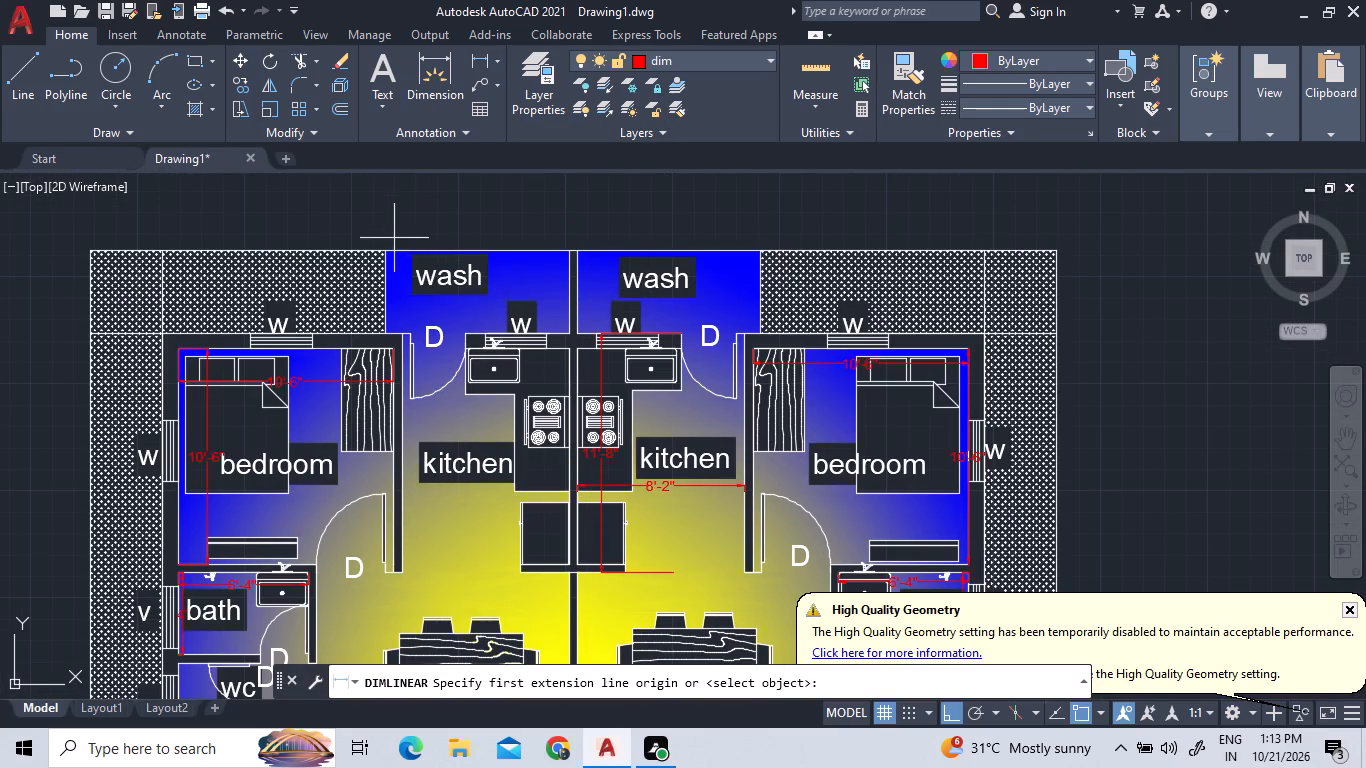
left_click(385, 247)
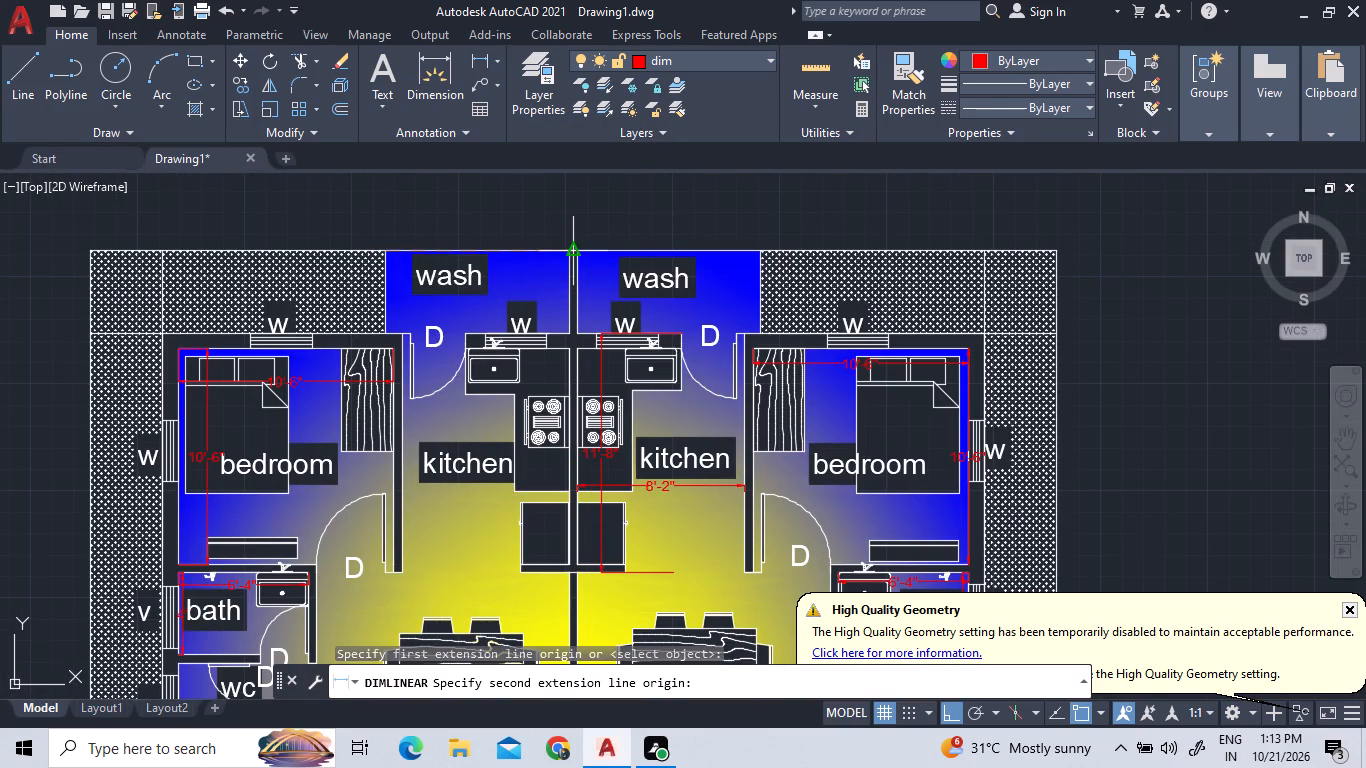
left_click(574, 248)
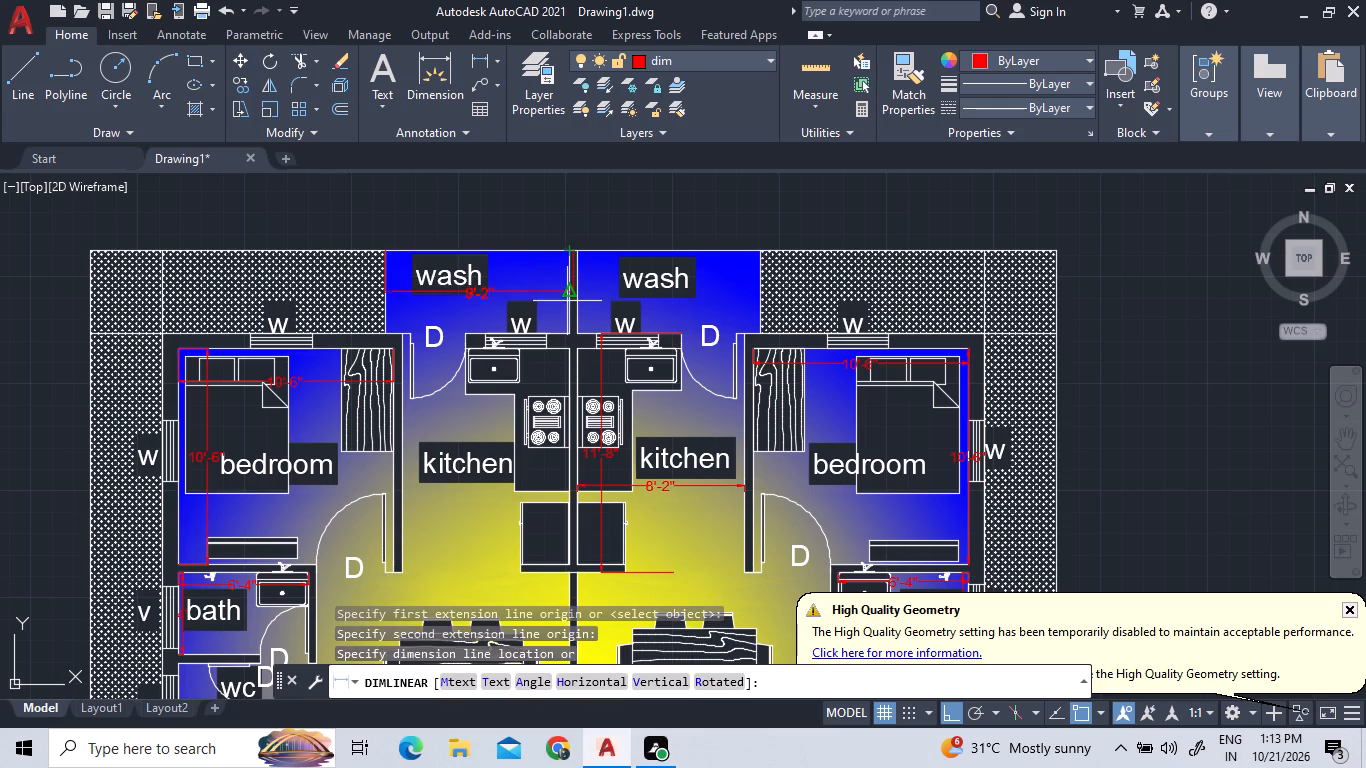
left_click(567, 305)
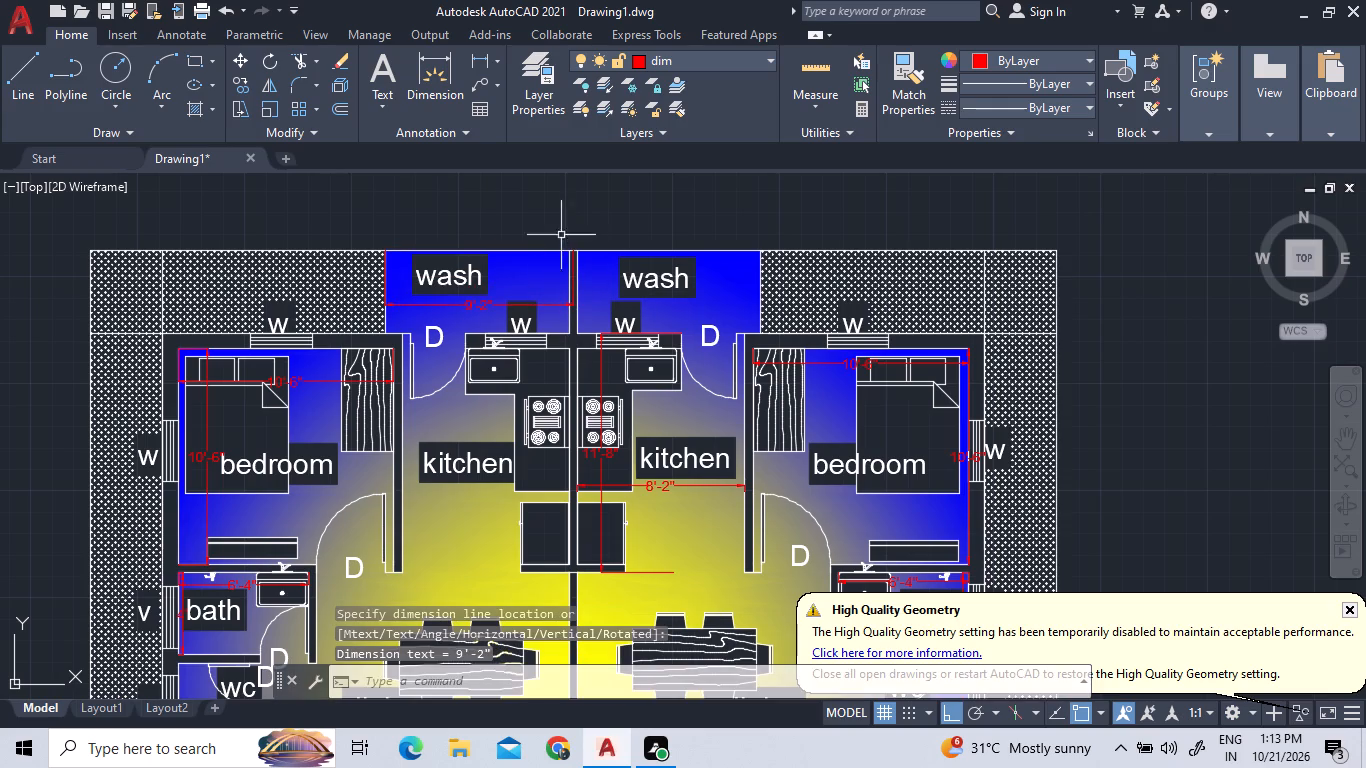
Add a vertical linear dimension for the left unit's wash area, placing it just inside its outer side edge.
left_click(485, 57)
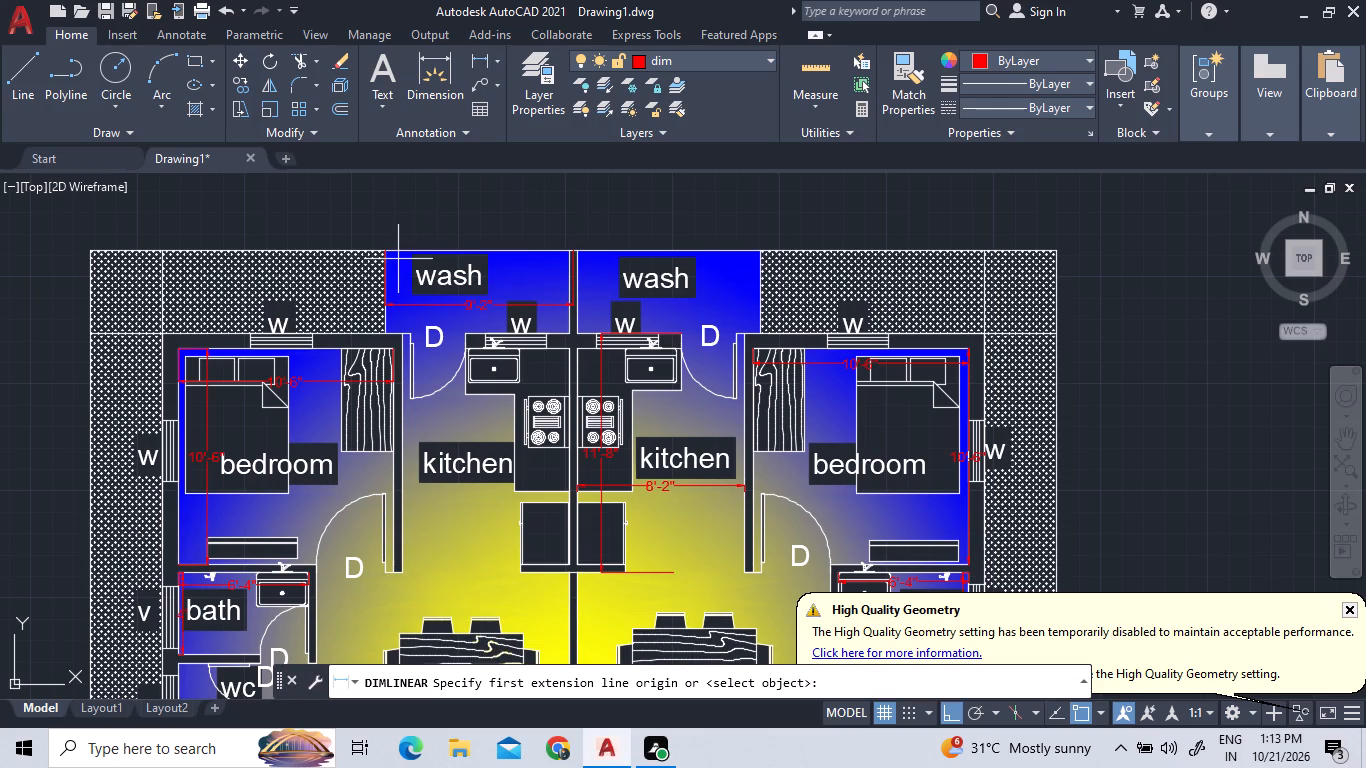
left_click(397, 248)
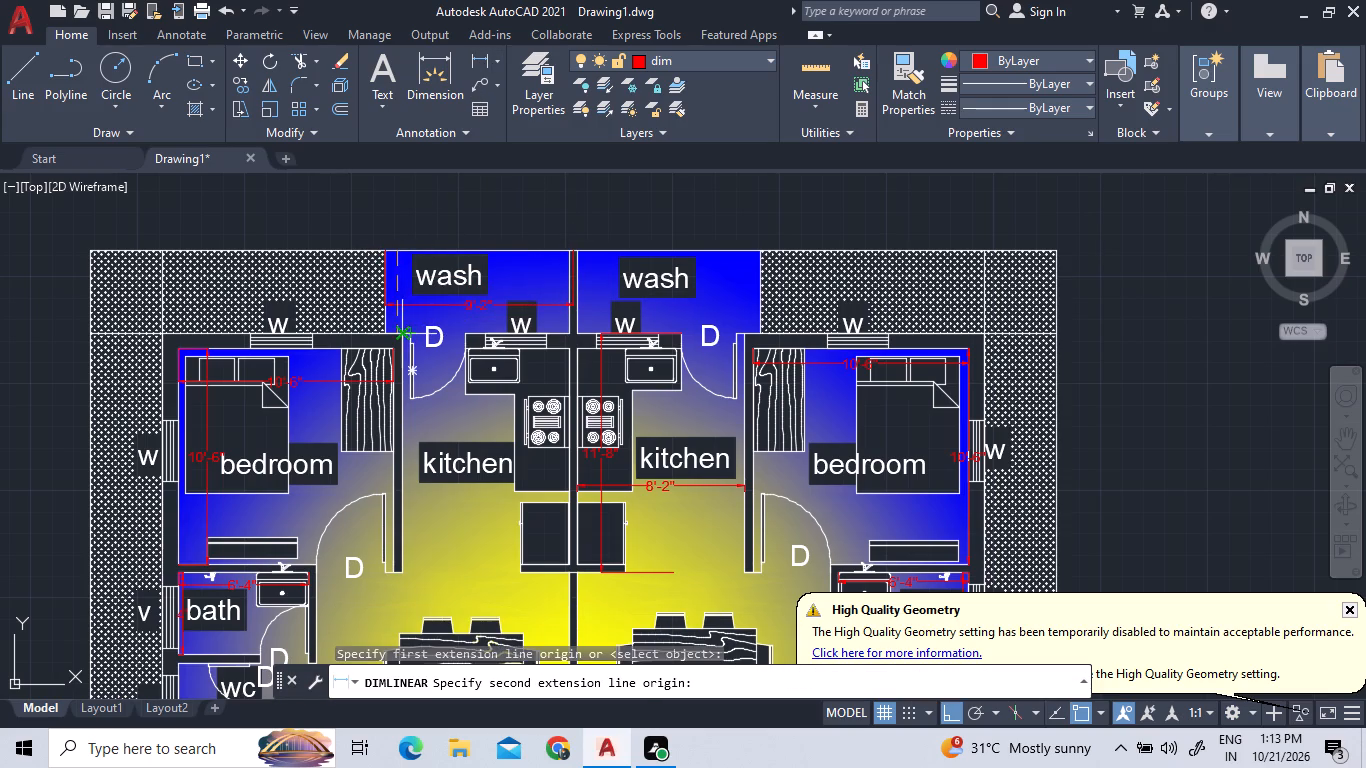
left_click(398, 334)
left_click(400, 320)
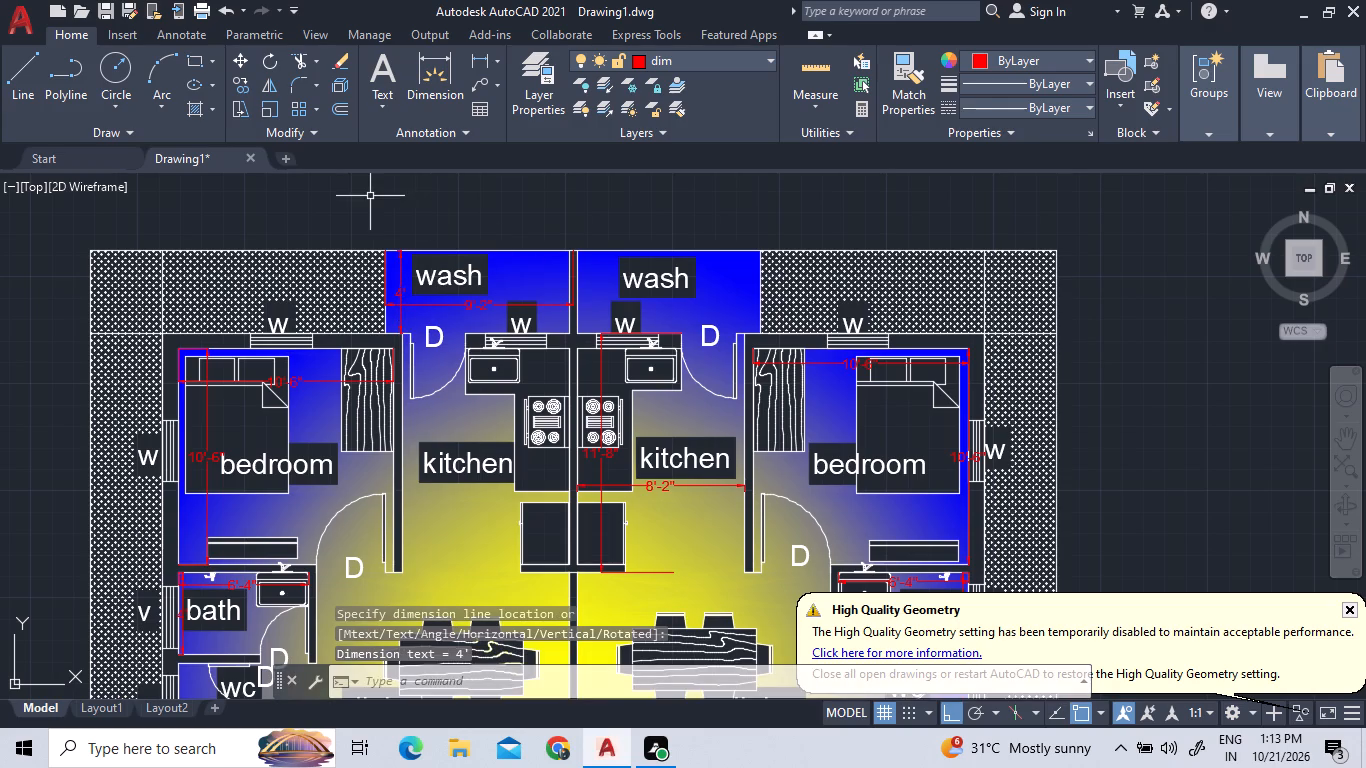
Add a horizontal linear dimension between the staircase's outermost step line and the toilet-side end of the porch, placing it just below the bedroom wall.
scroll(422, 203, "down", 2)
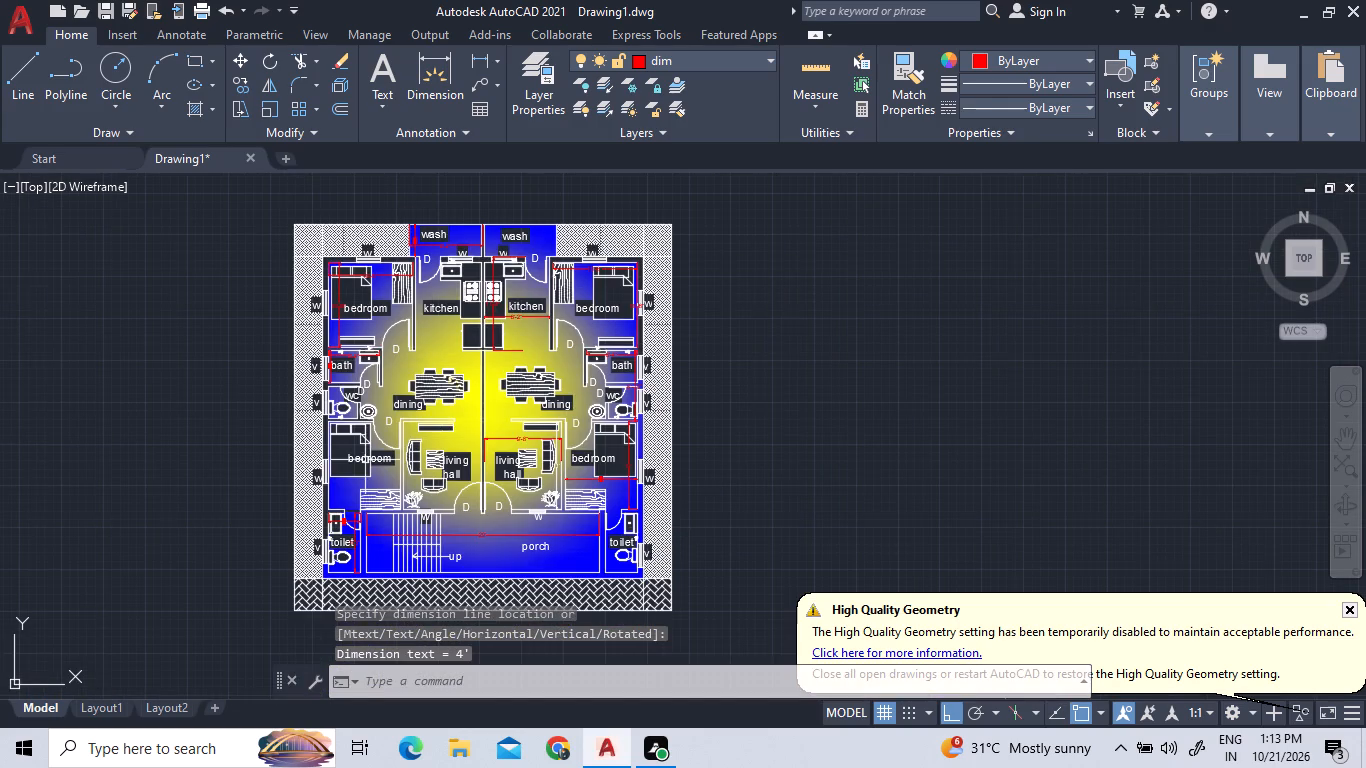
scroll(371, 490, "up", 2)
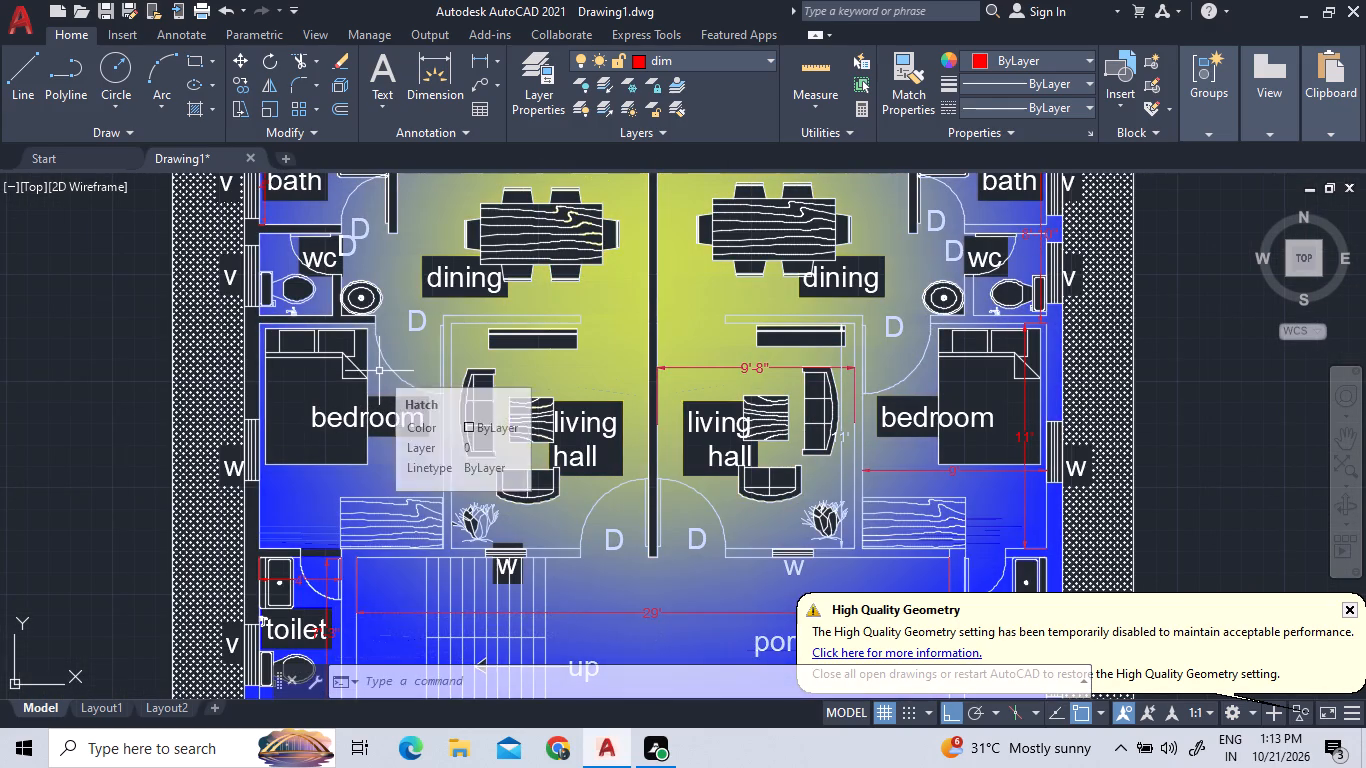
scroll(606, 294, "down", 1)
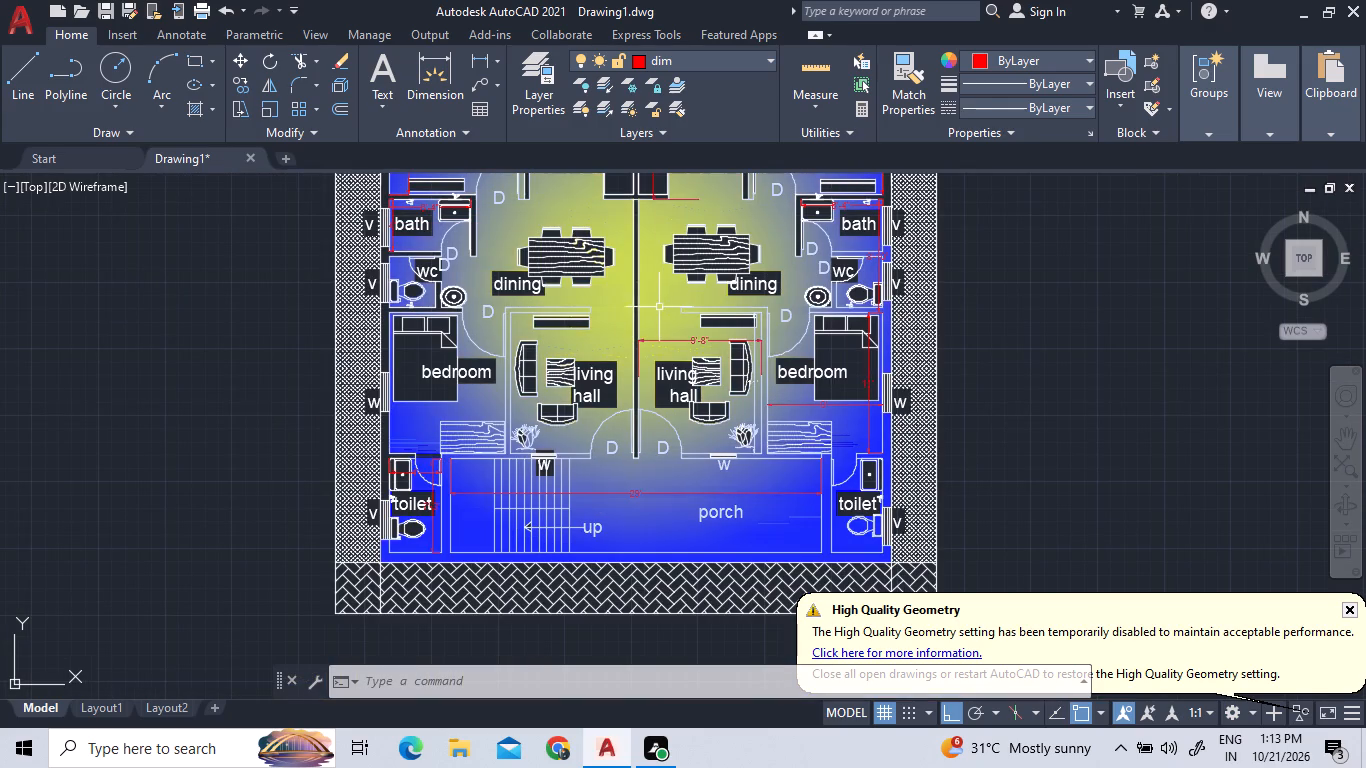
scroll(487, 394, "down", 1)
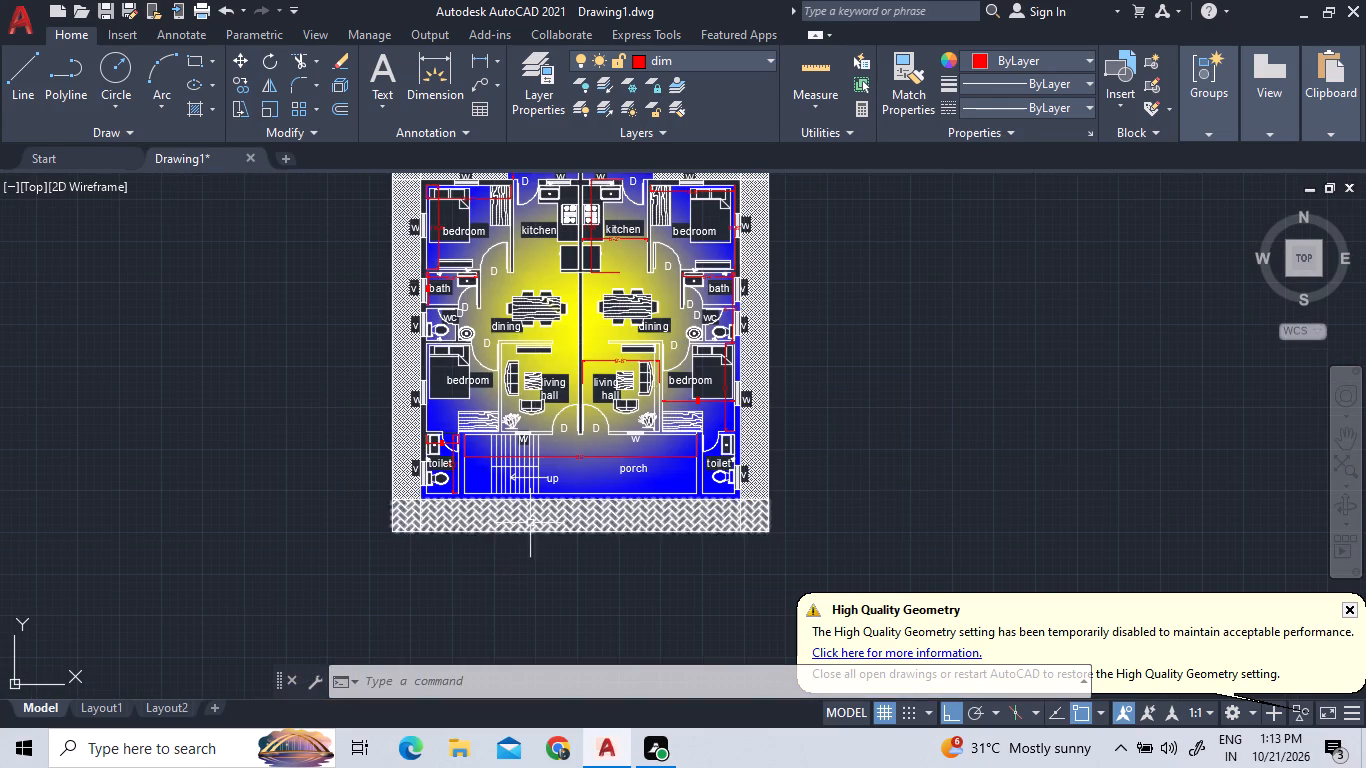
scroll(530, 523, "up", 2)
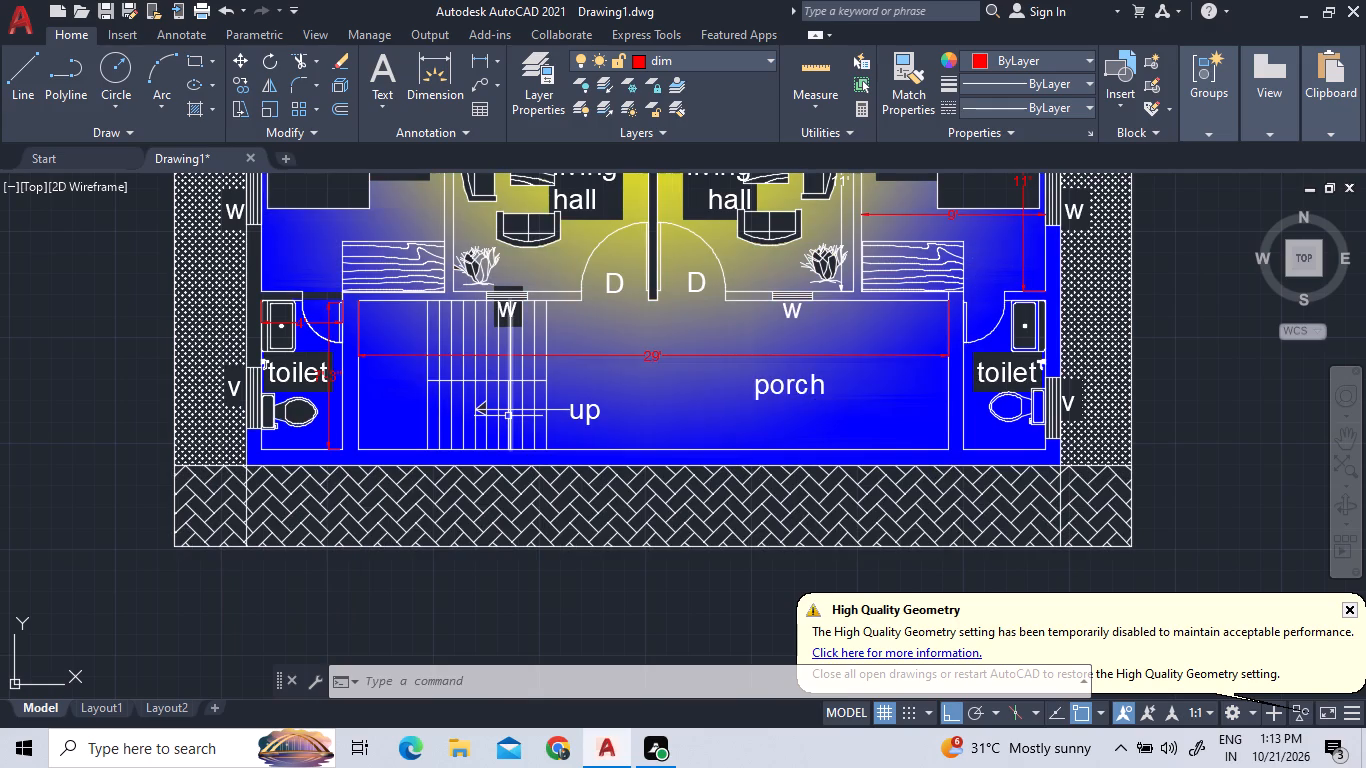
left_click(479, 58)
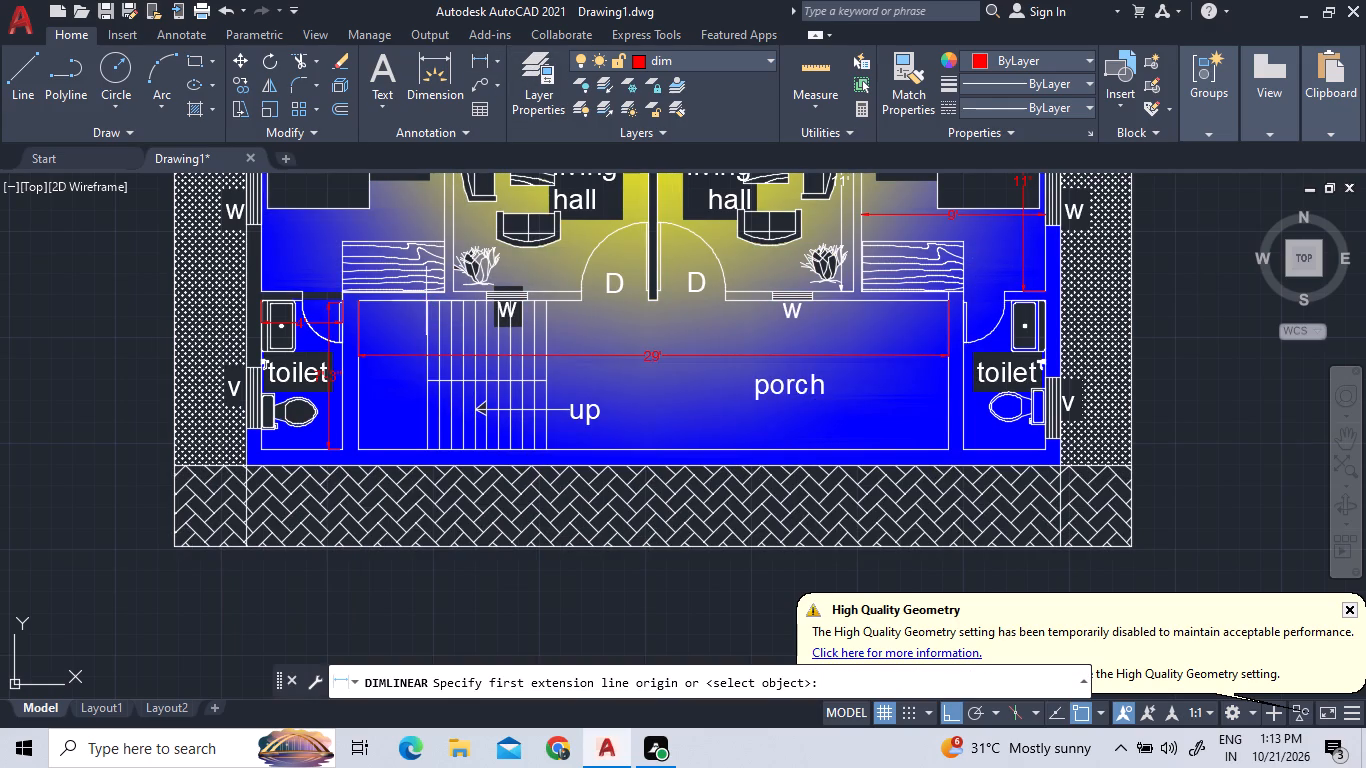
left_click(430, 302)
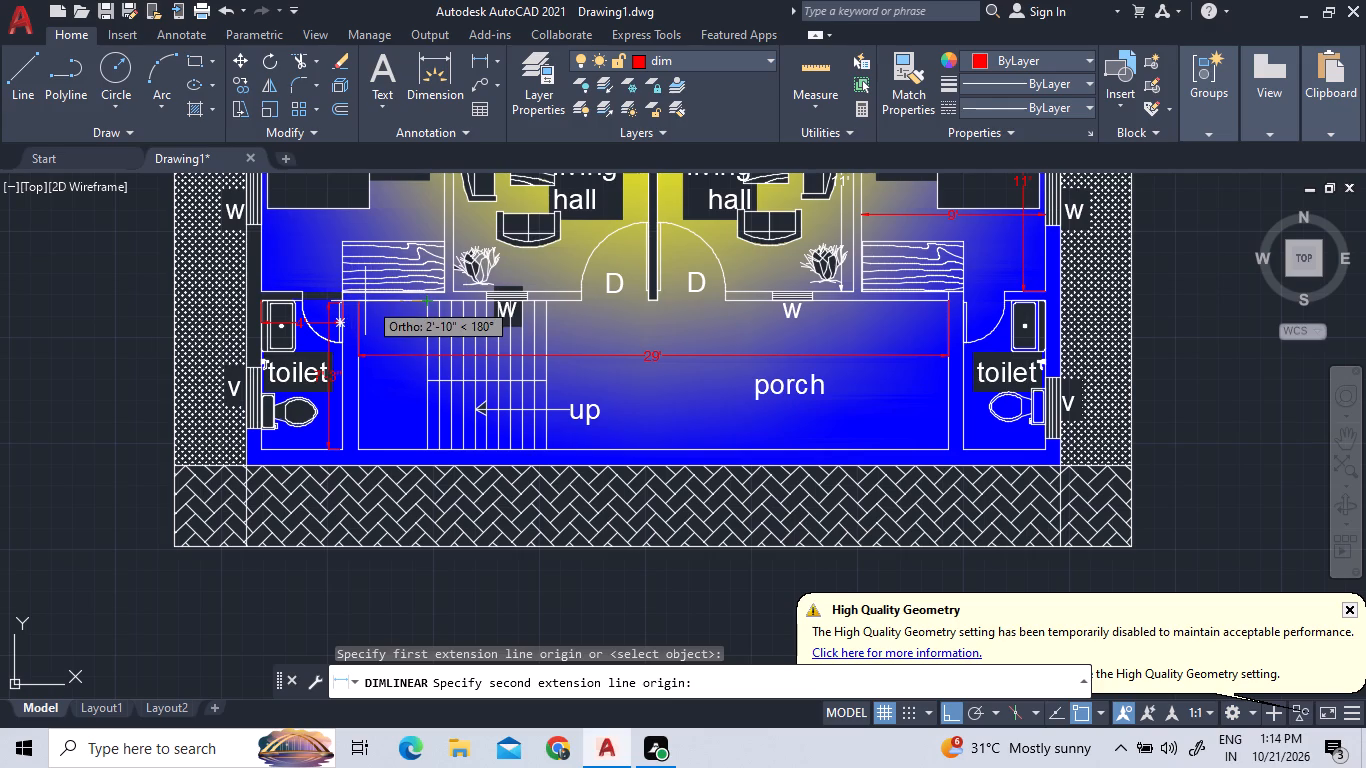
scroll(359, 301, "up", 3)
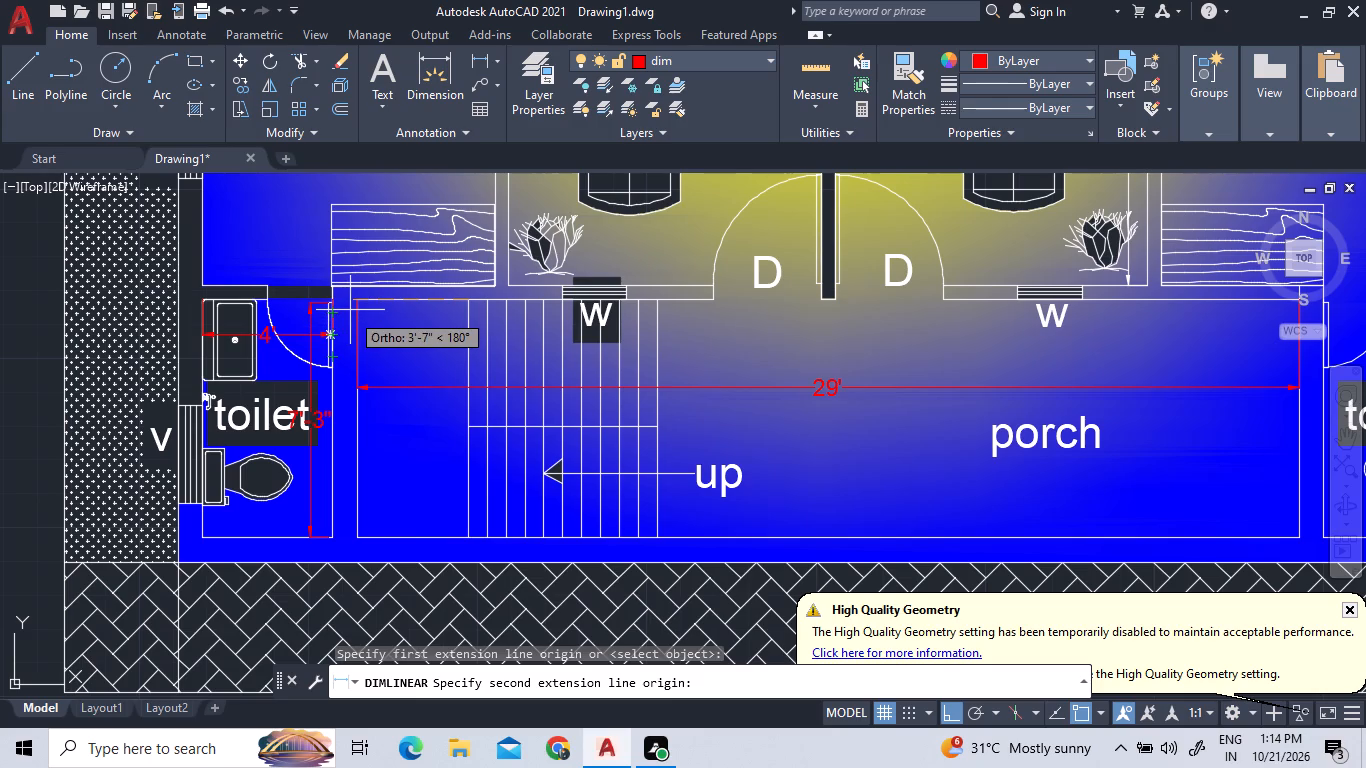
left_click(354, 309)
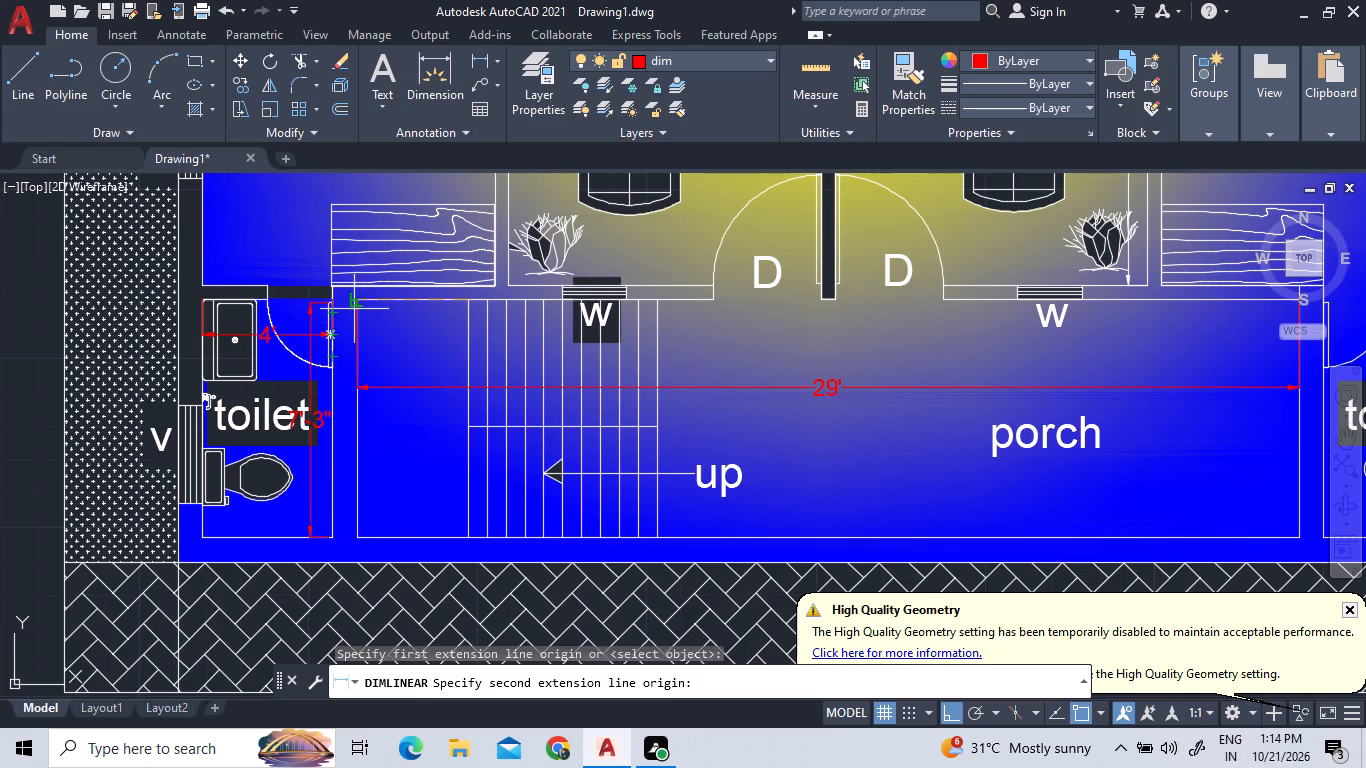
left_click(394, 341)
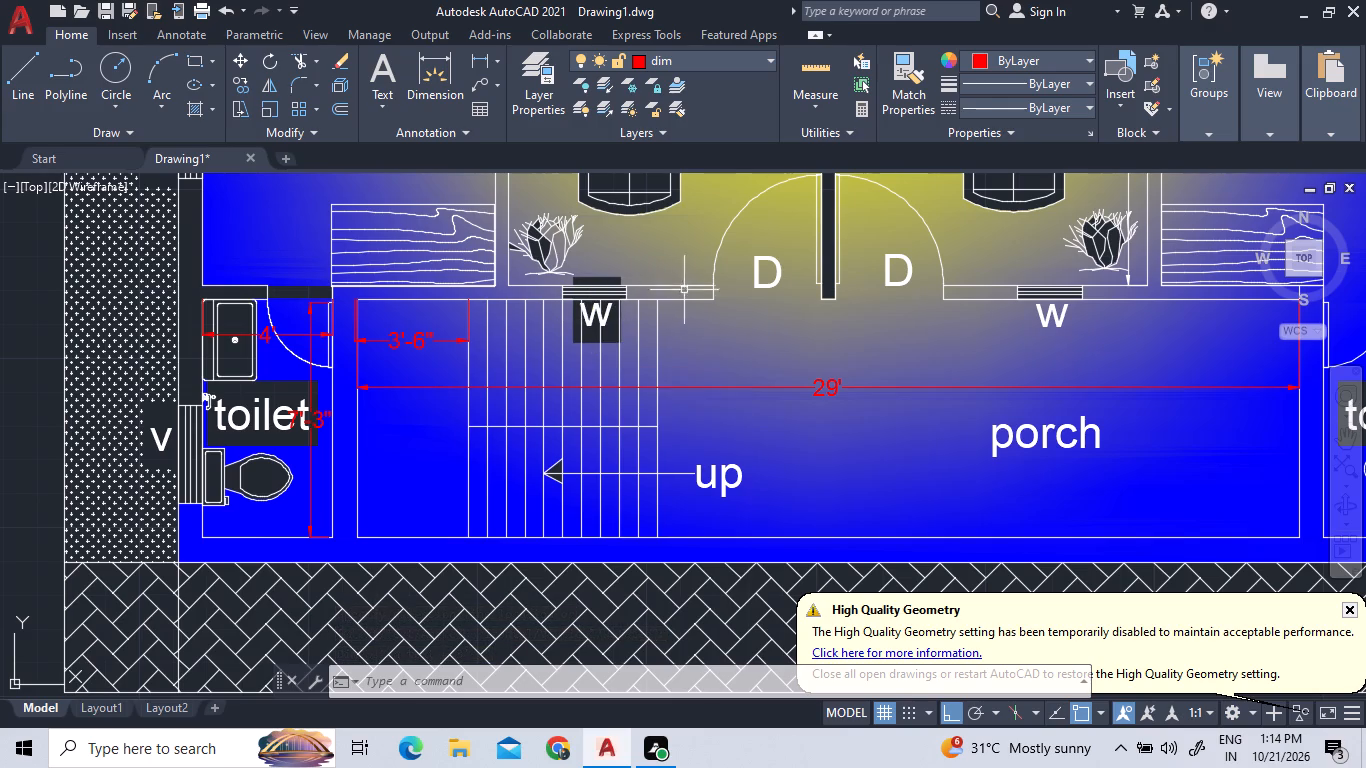
Dismiss the High Quality Geometry notice and add an overall horizontal linear dimension between the plot's two upper corners, placing it above the plan.
scroll(689, 302, "down", 4)
scroll(706, 189, "up", 3)
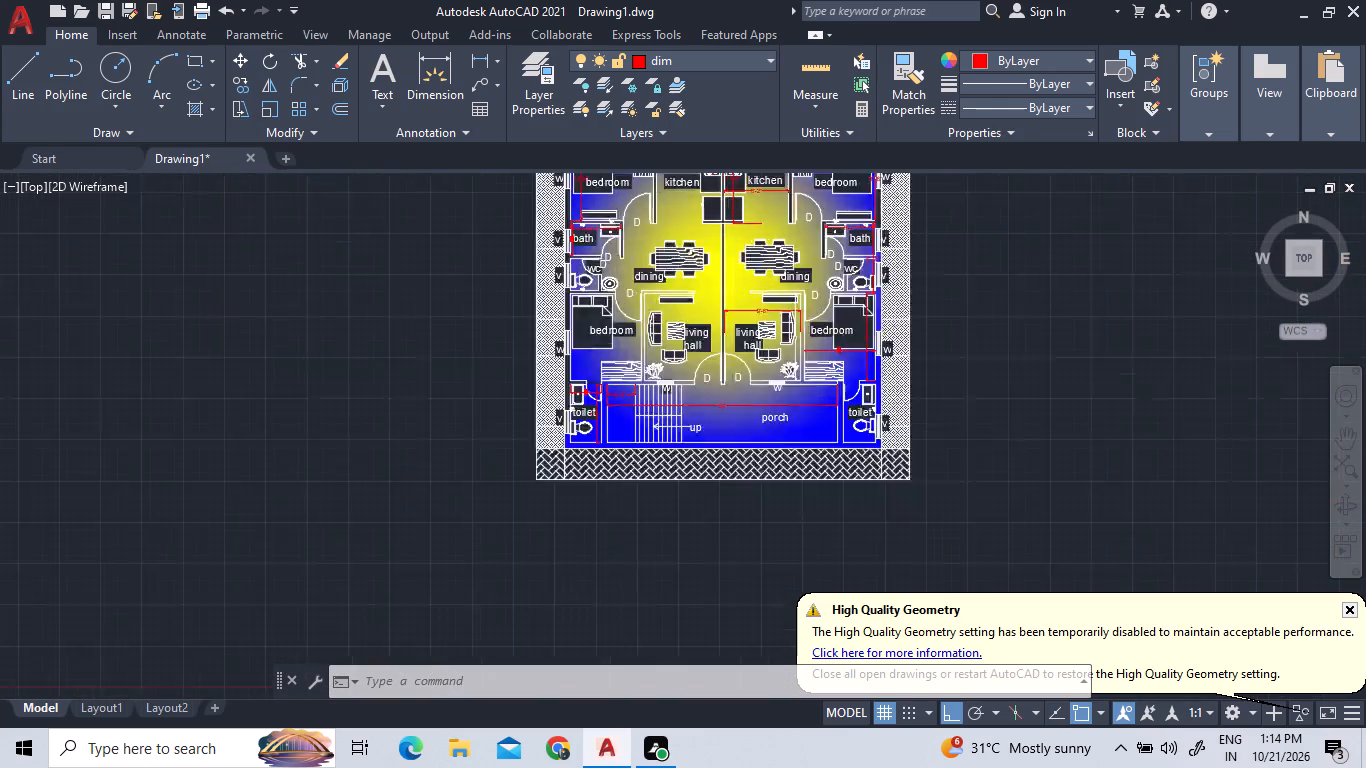
scroll(789, 329, "down", 3)
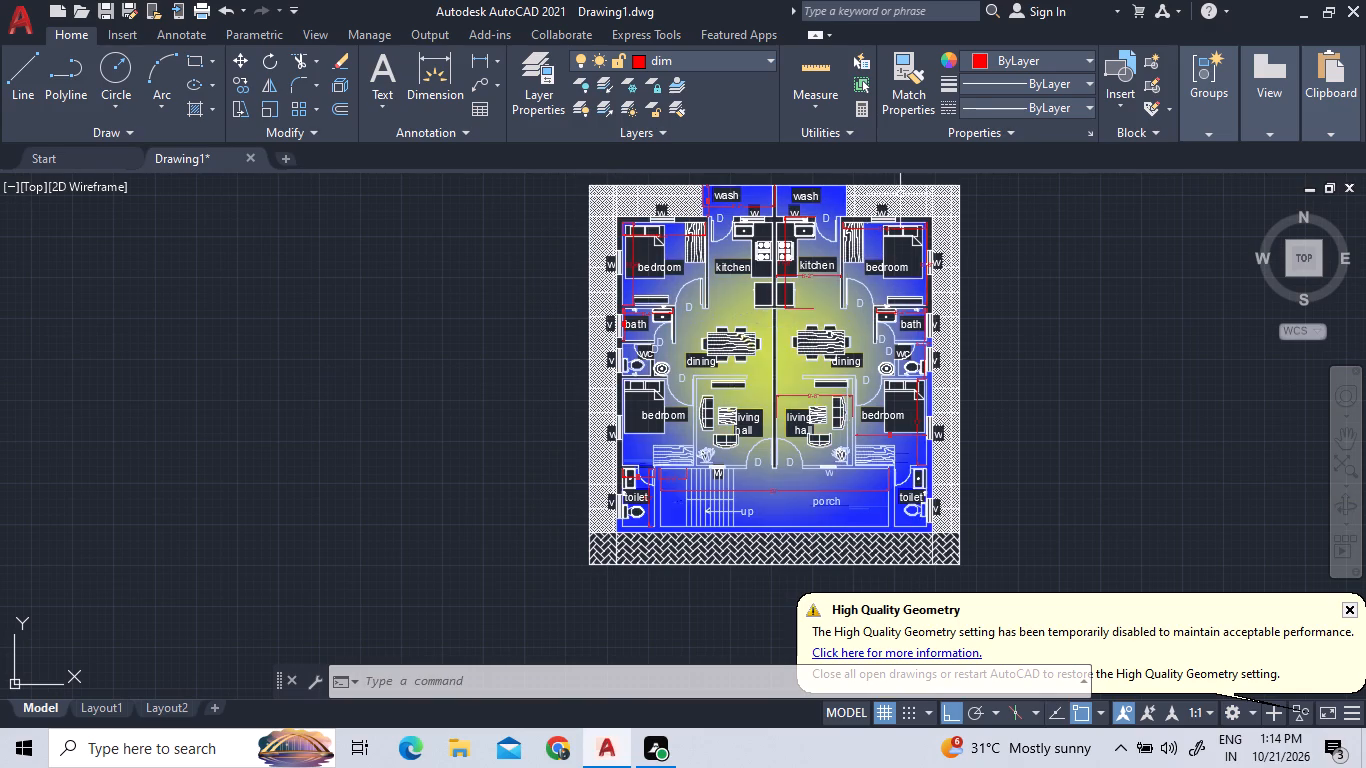
middle_click_drag(904, 195, 685, 237)
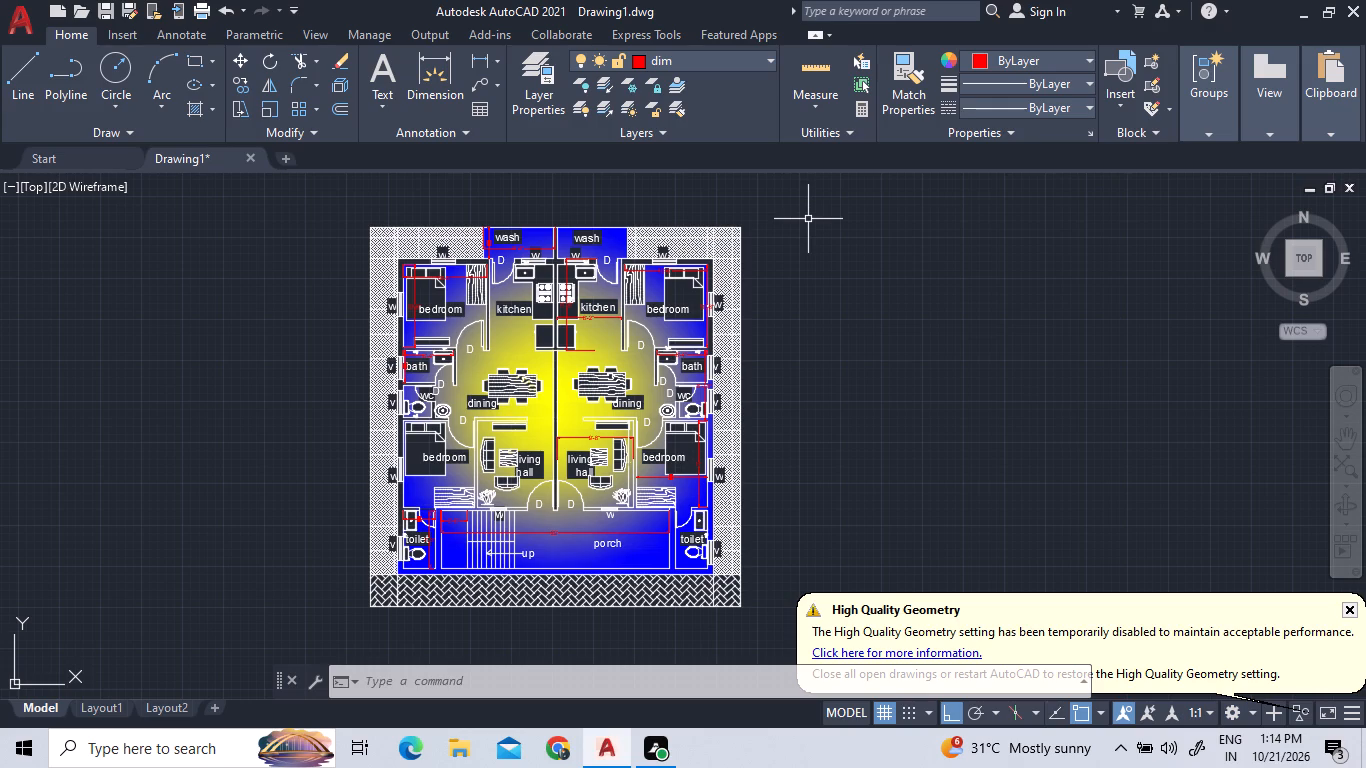
left_click(1350, 609)
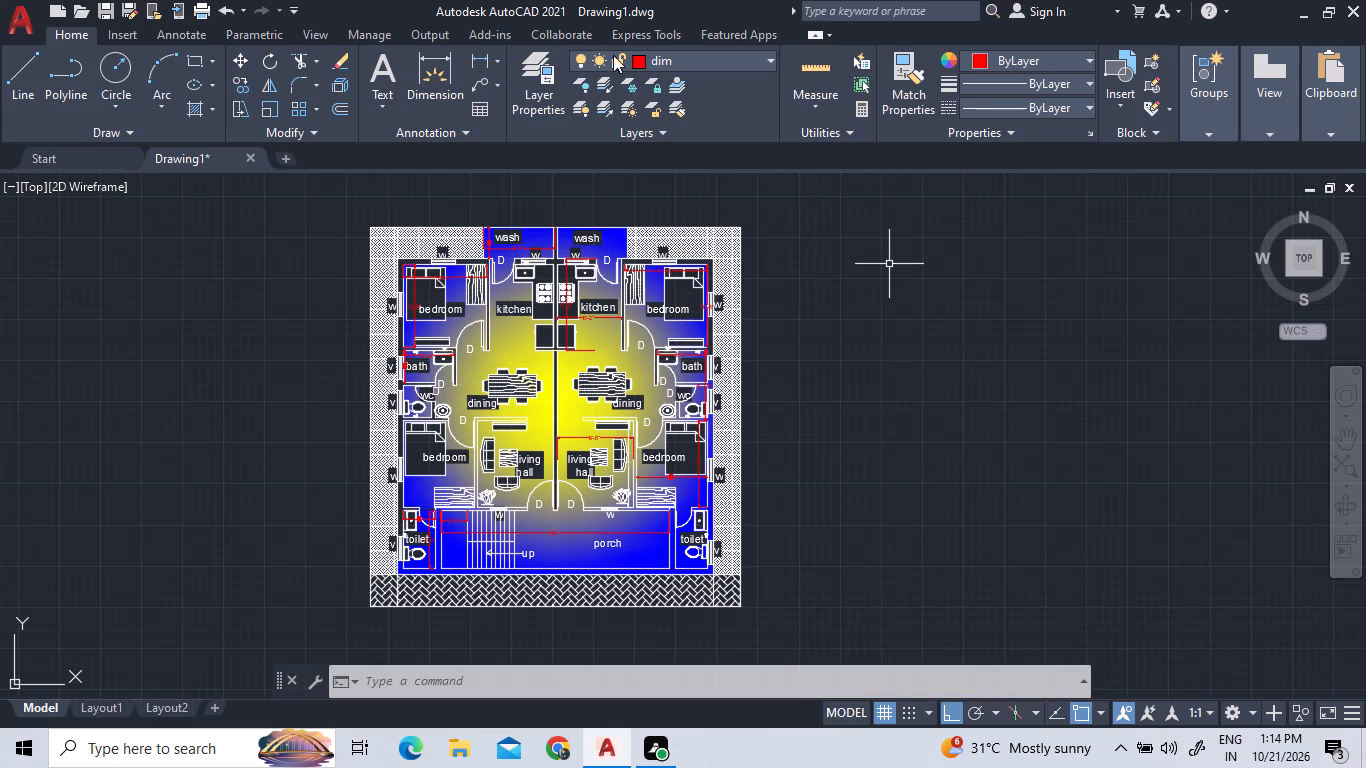
left_click(477, 55)
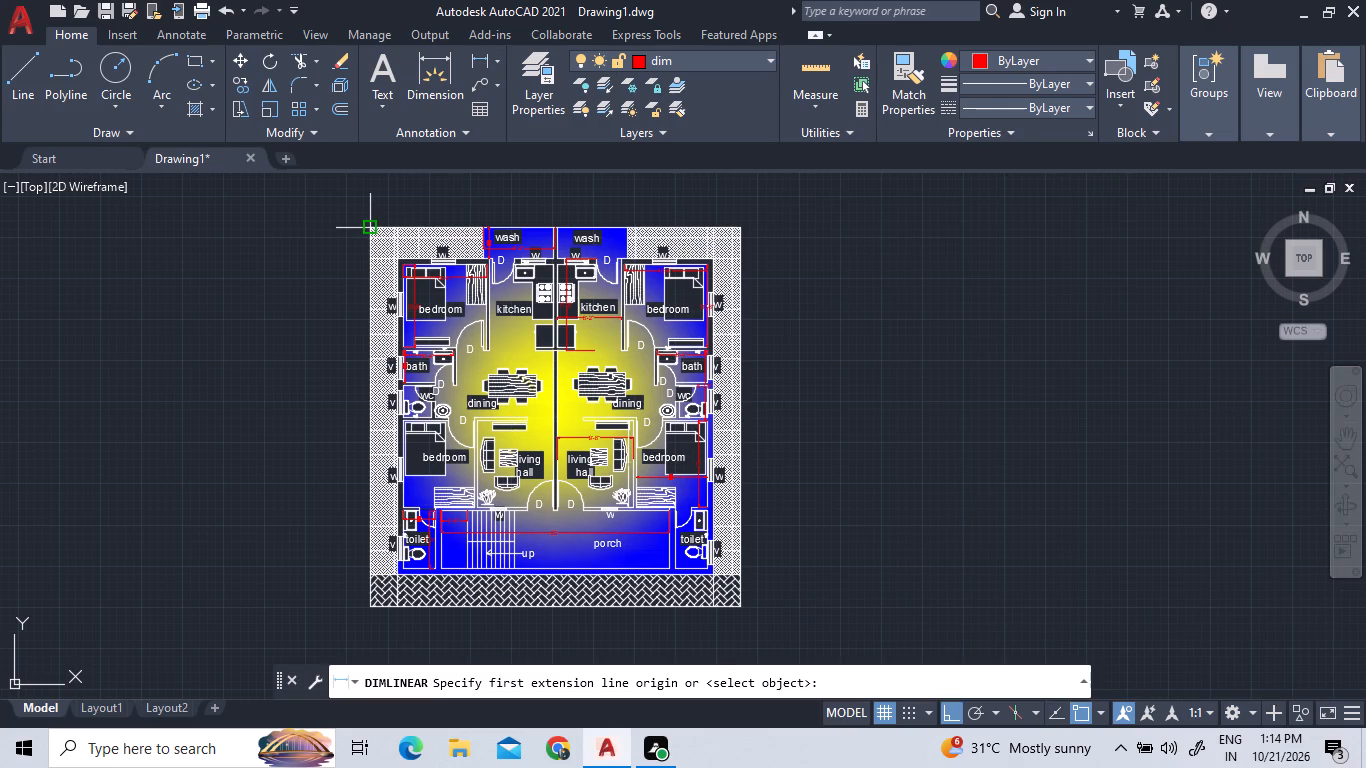
left_click(372, 224)
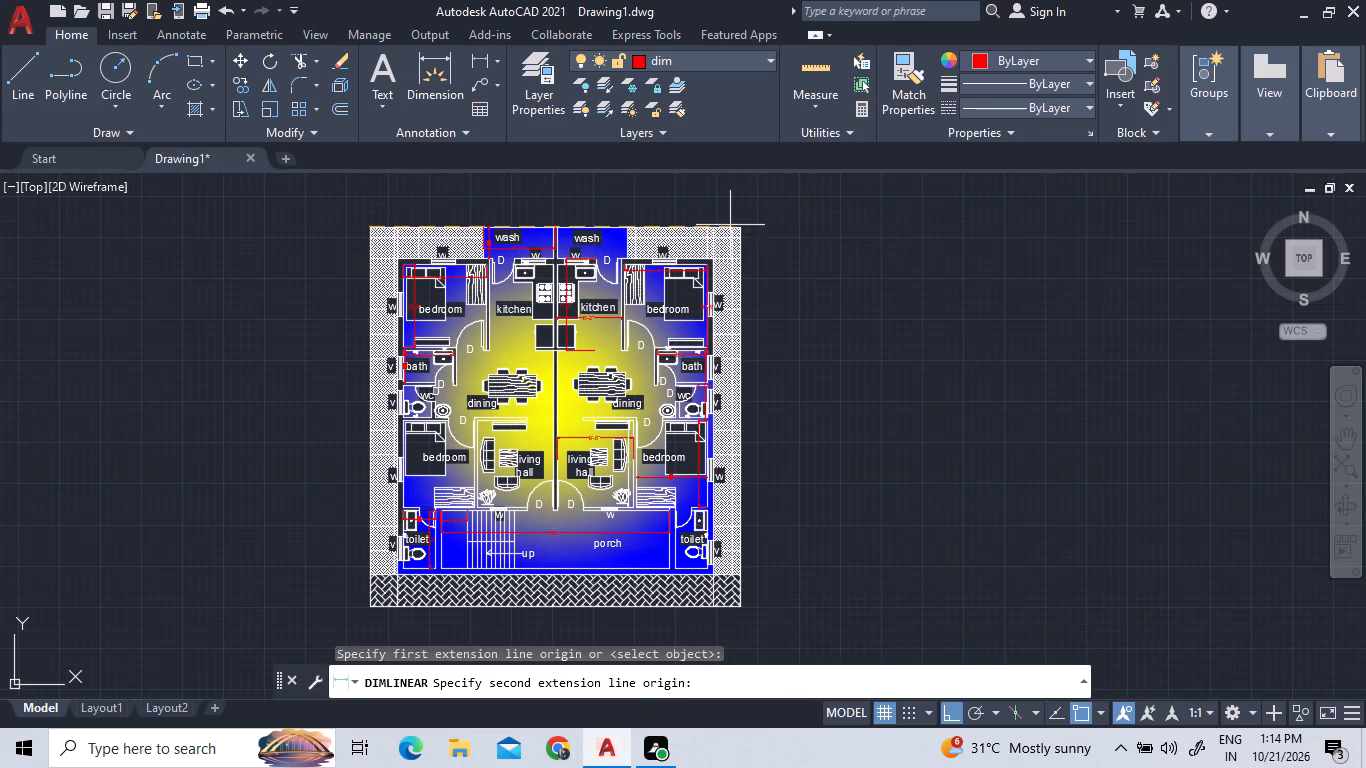
left_click(744, 223)
left_click(758, 192)
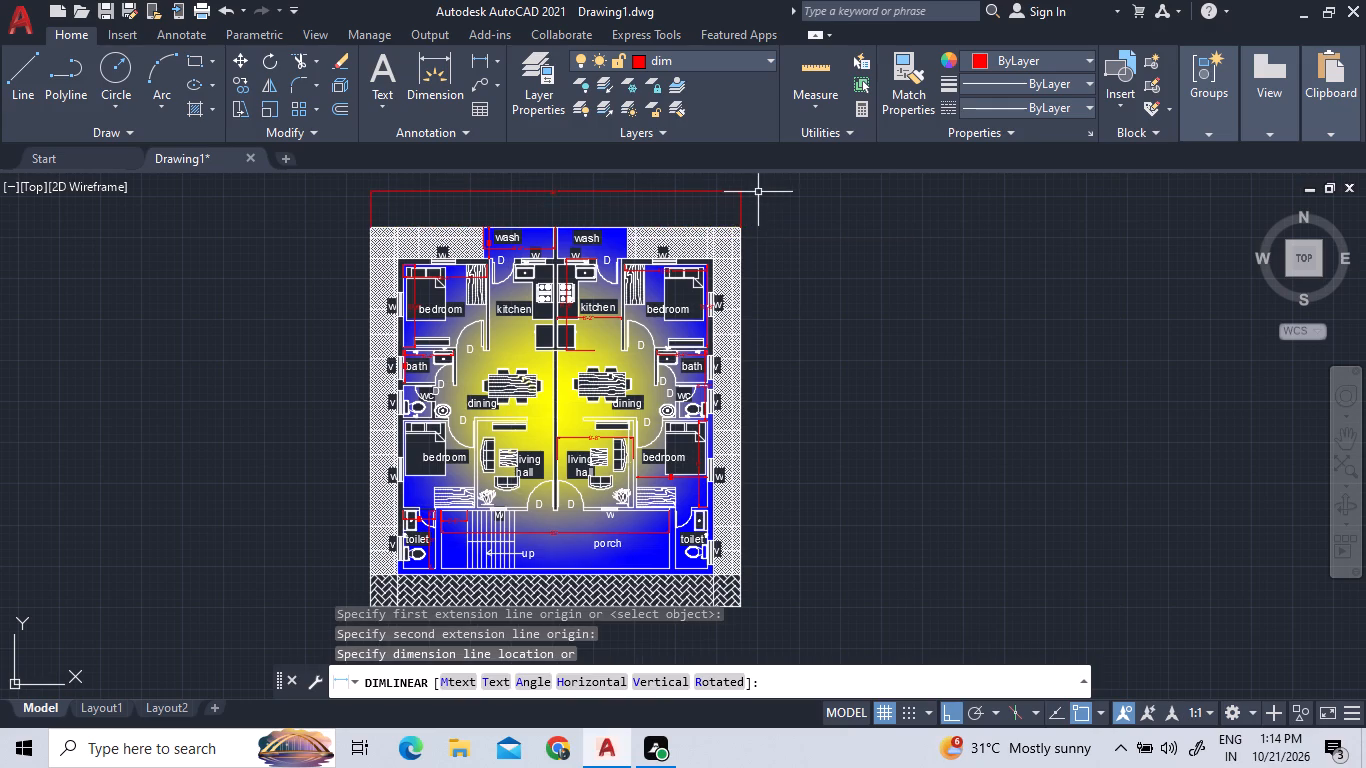
Add an overall vertical linear dimension between the plot's upper-left and lower-left corners, placing it outside the plan's left edge.
left_click(485, 55)
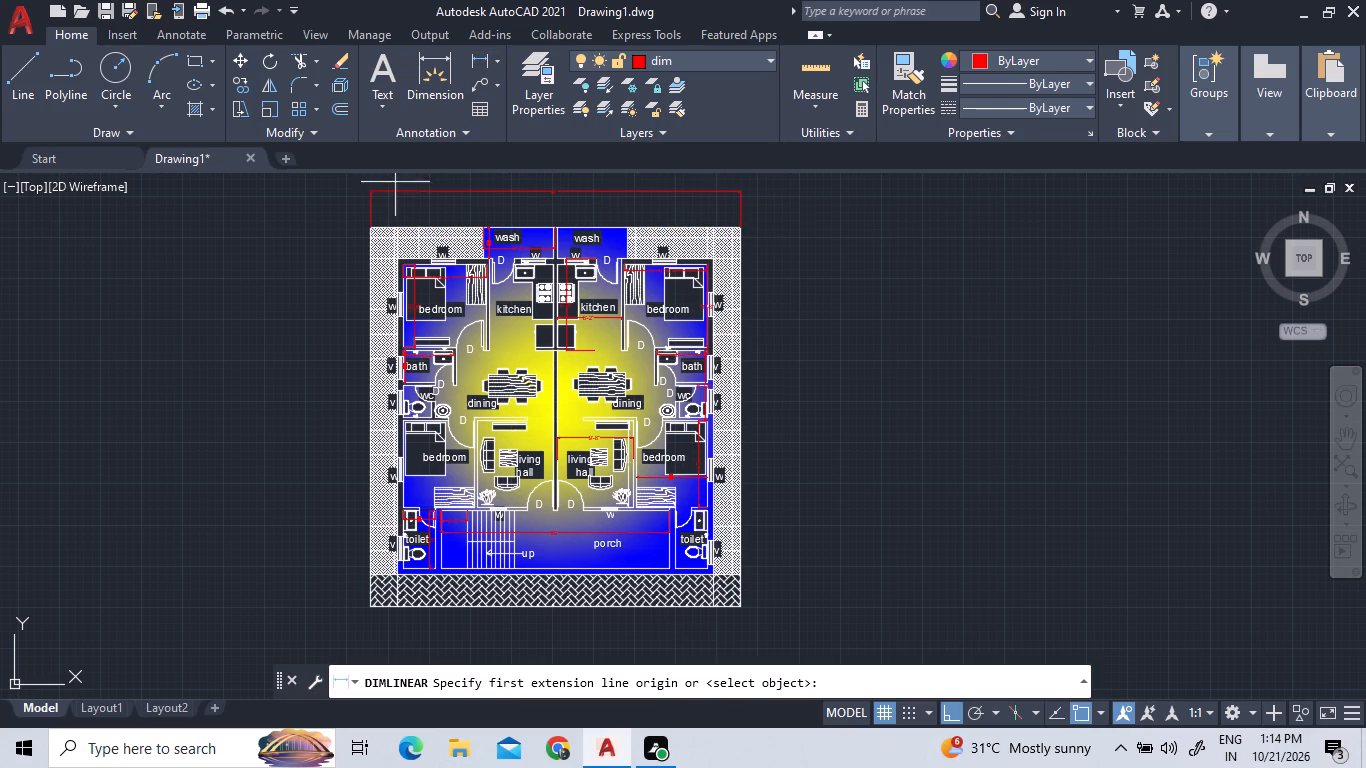
left_click(374, 221)
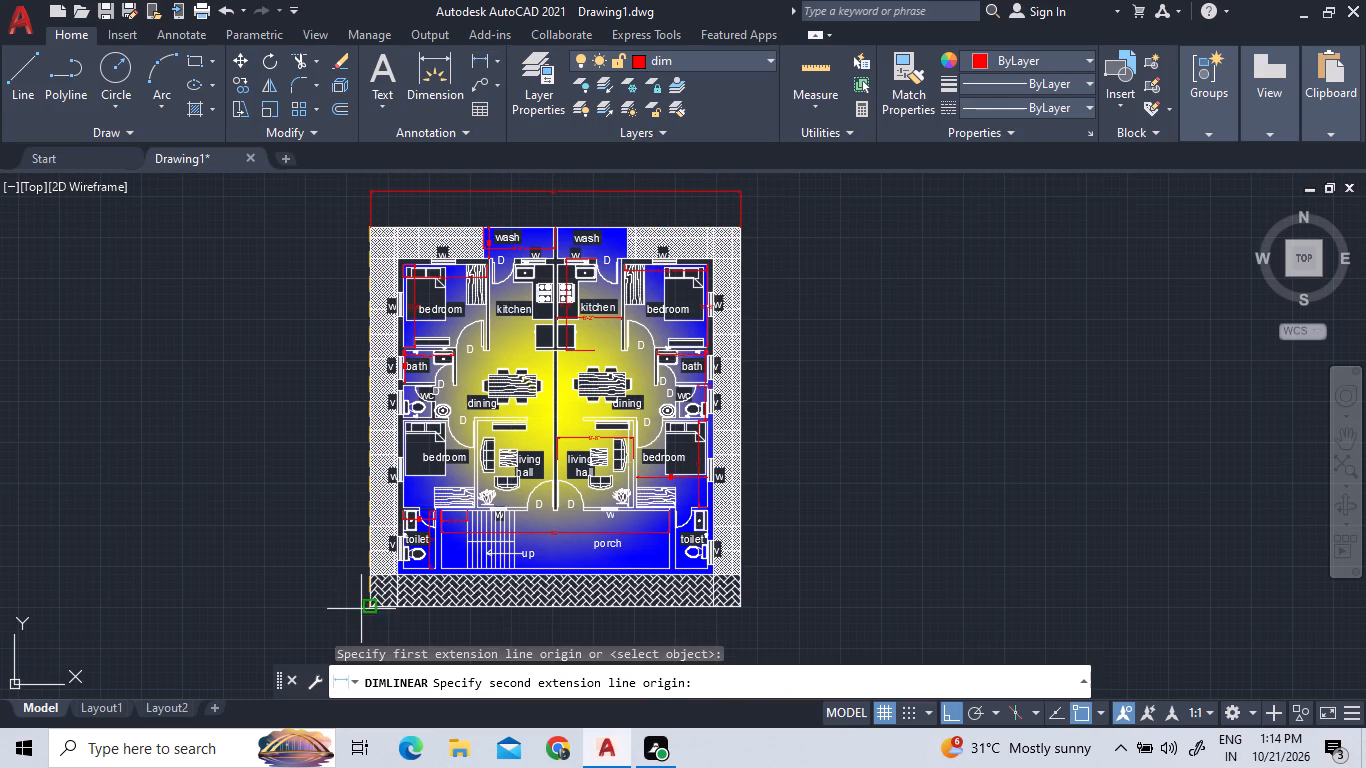
left_click(375, 606)
left_click(306, 586)
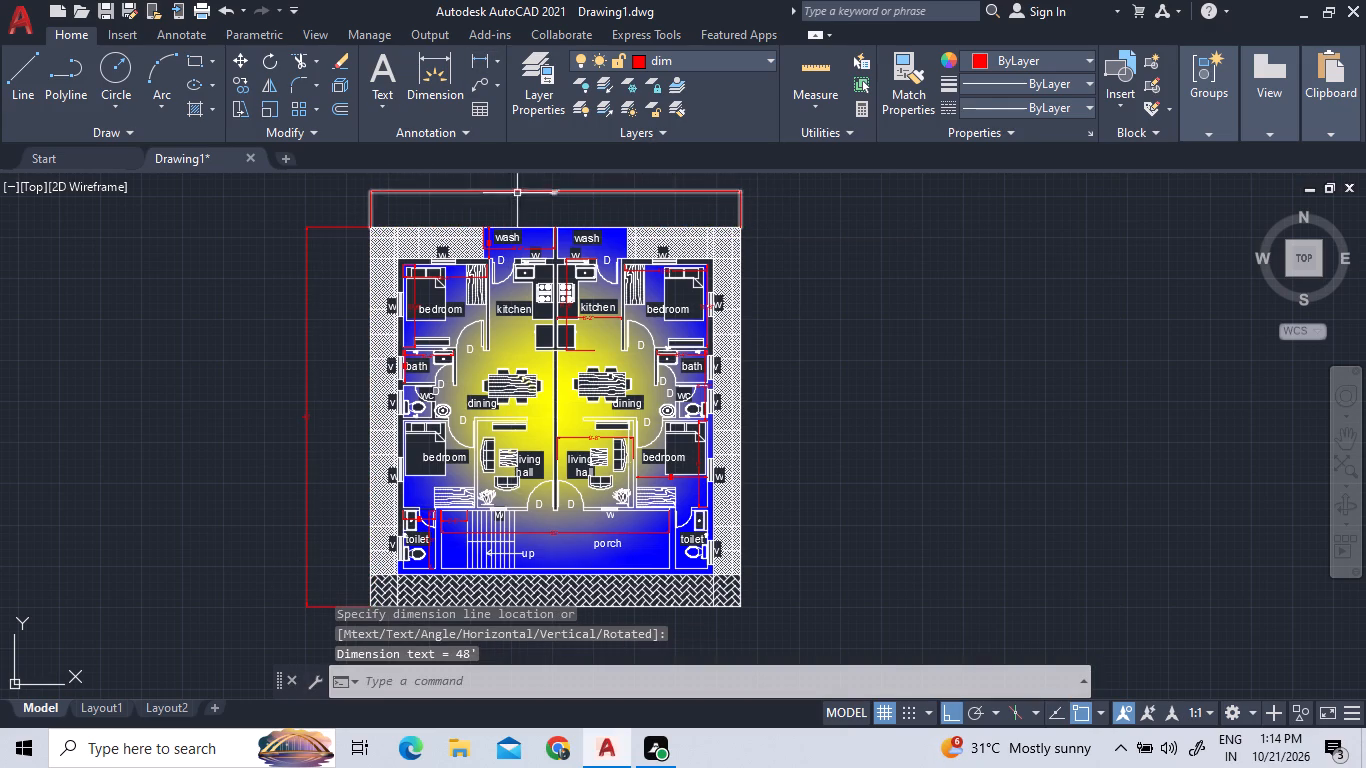
Set the text height of the overall horizontal dimension above the plan to 1'.
scroll(564, 169, "up", 9)
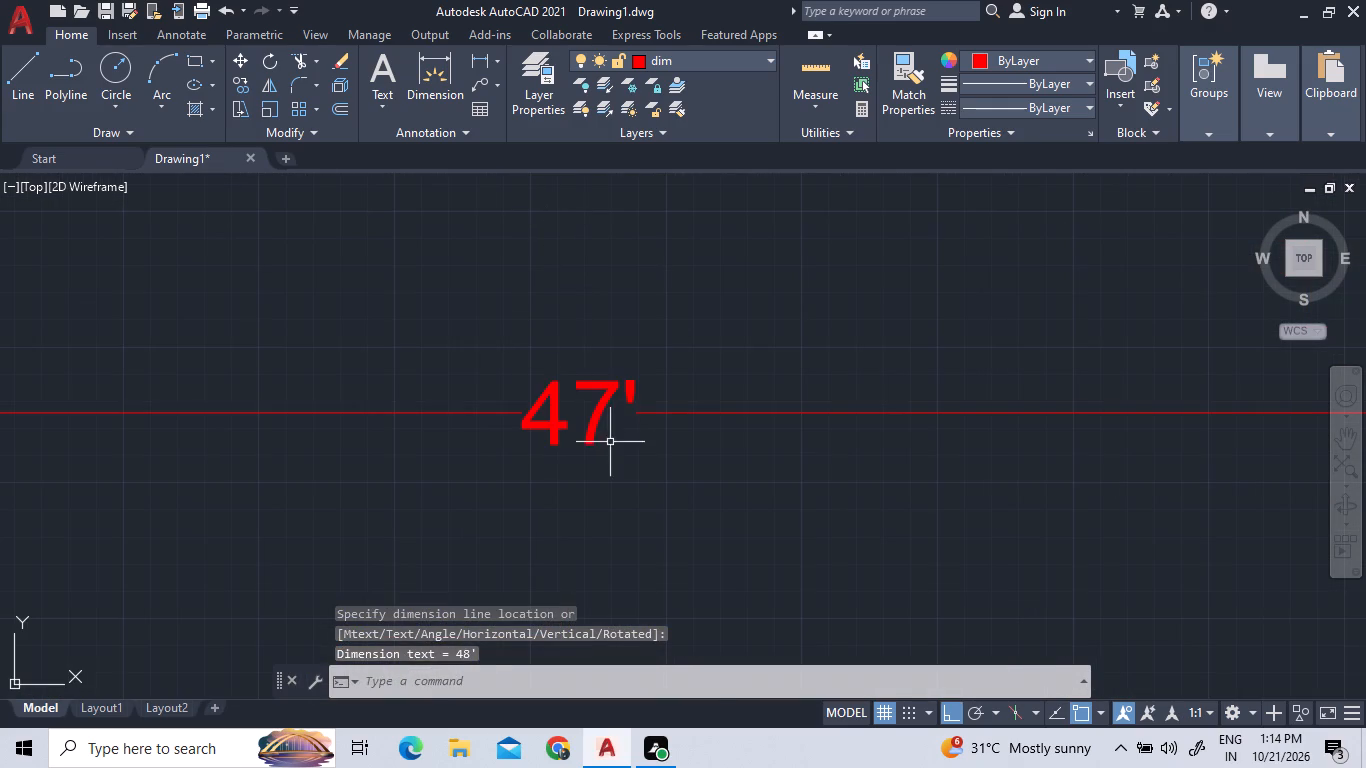
left_click(626, 443)
triple_click(553, 352)
triple_click(560, 397)
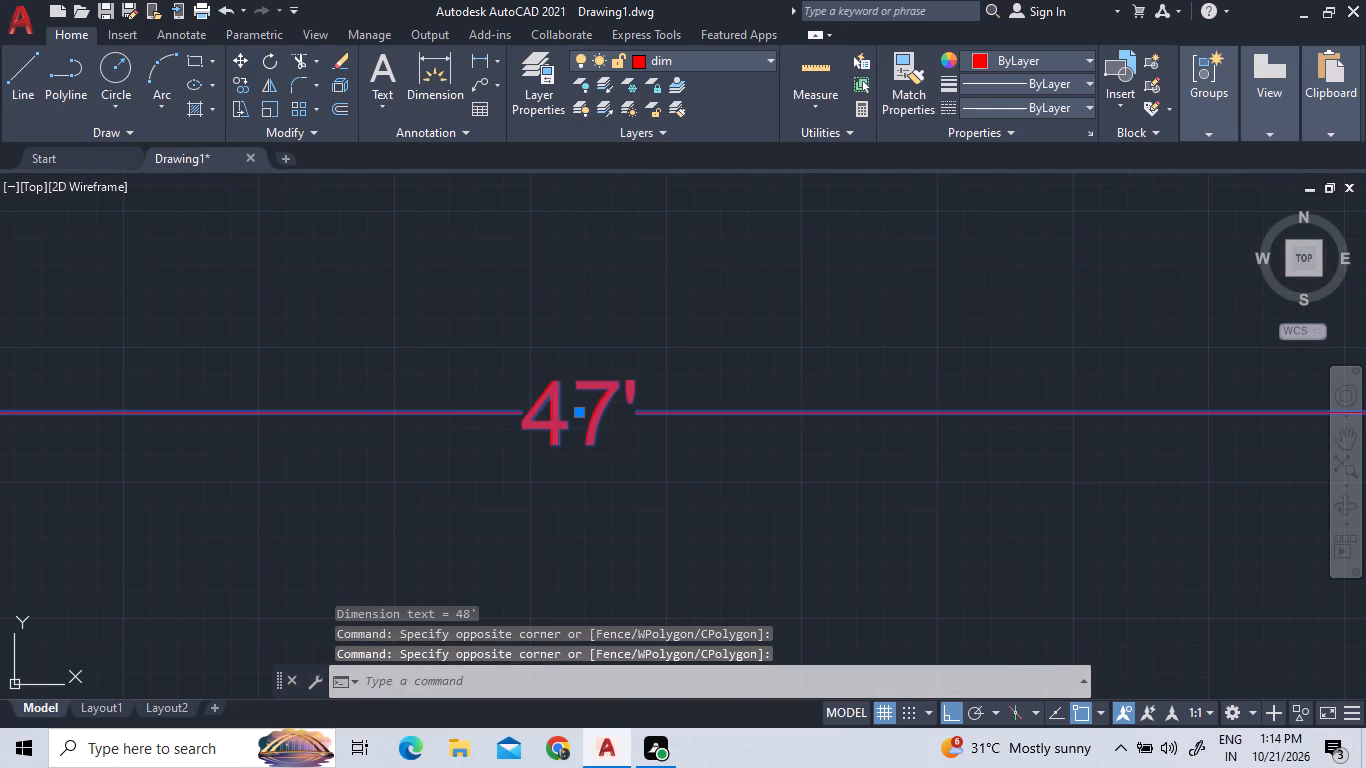
left_click(559, 397)
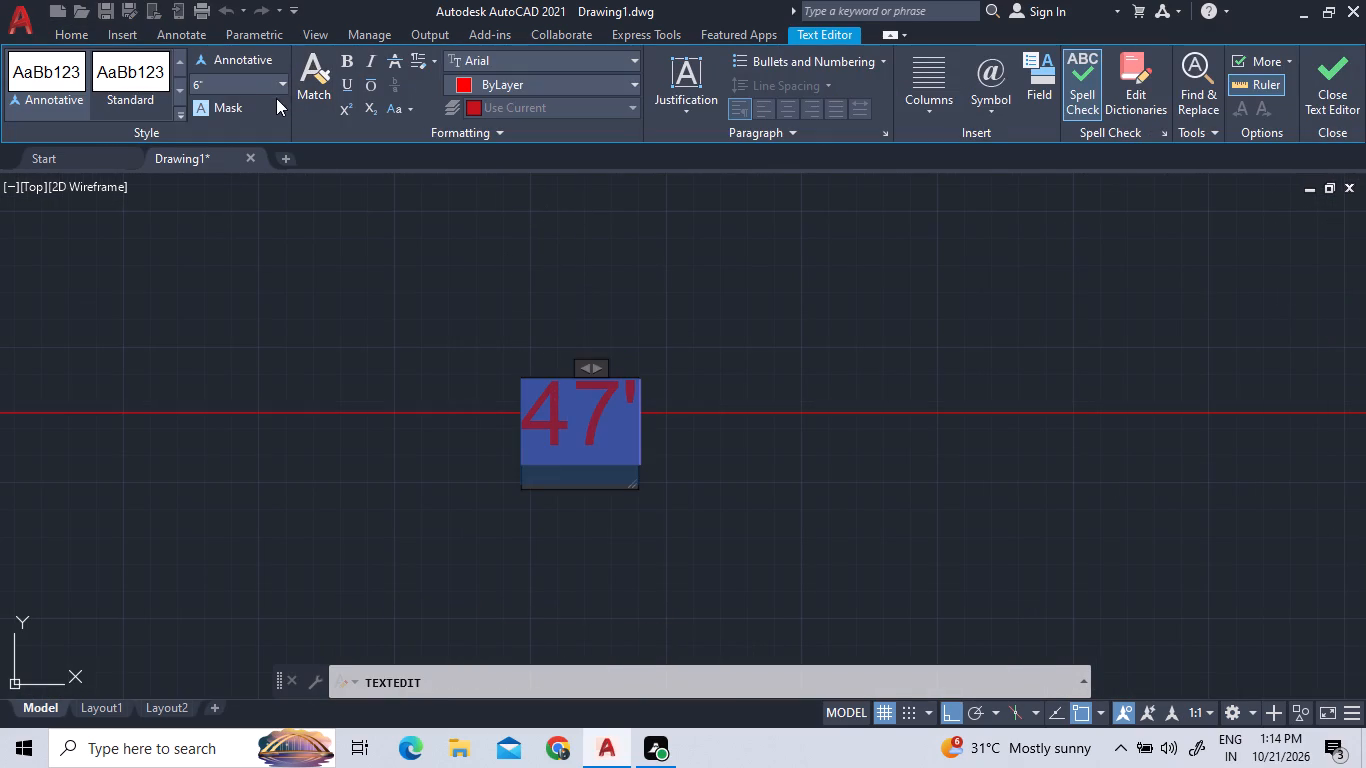
left_click(284, 86)
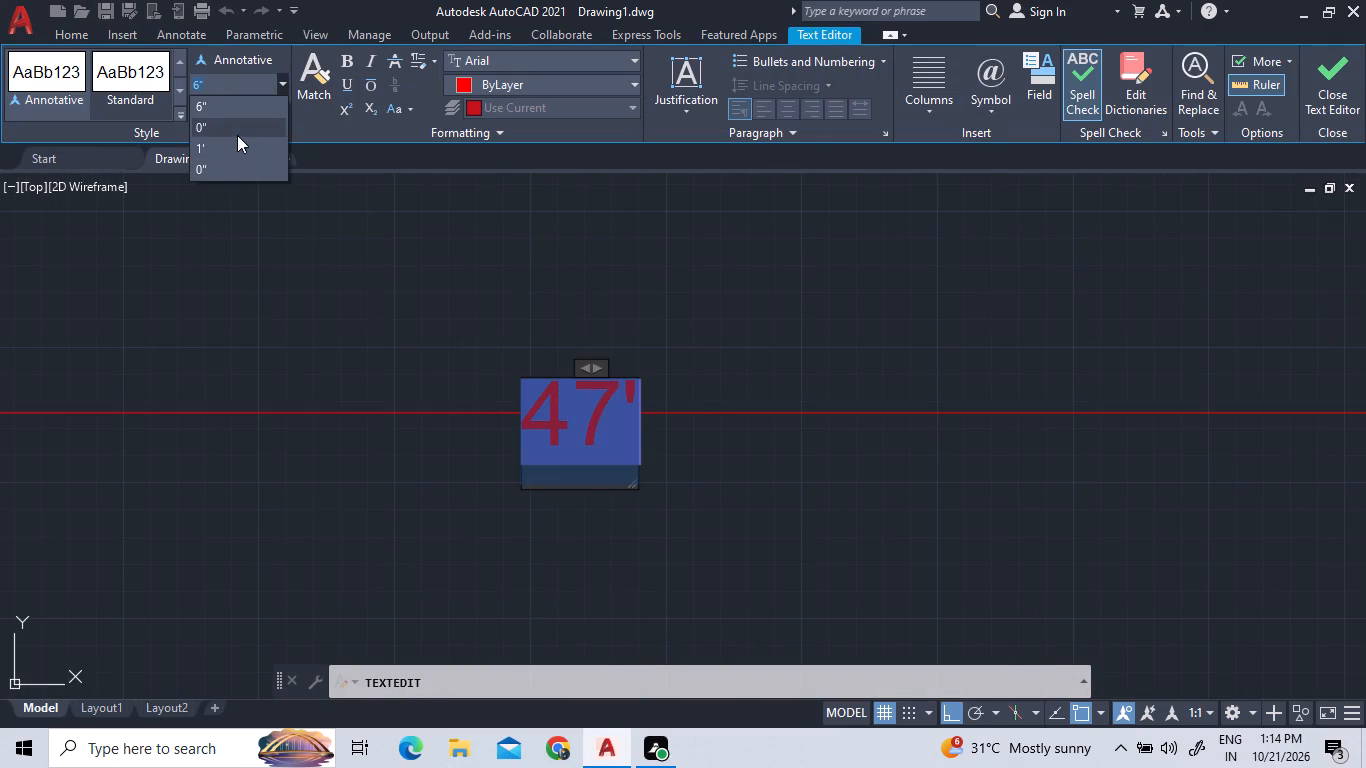
left_click(235, 146)
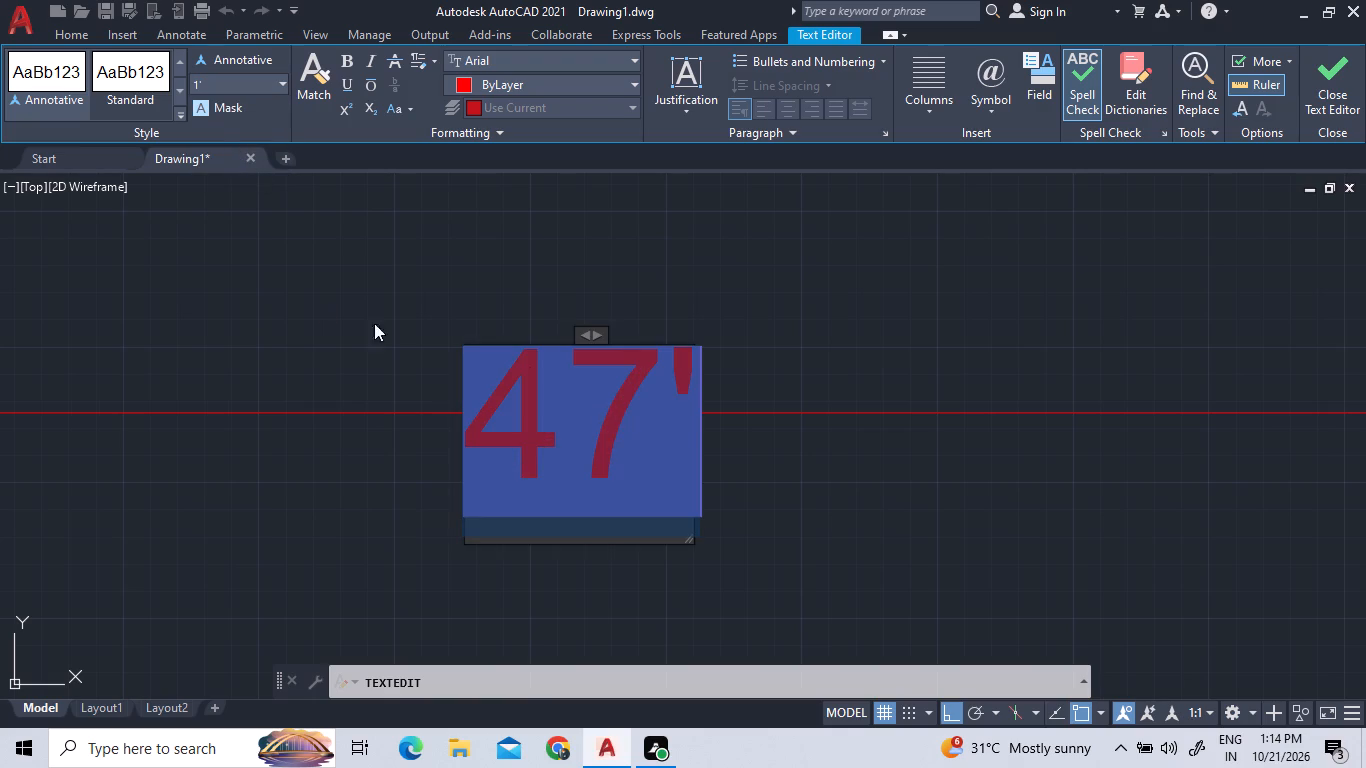
left_click(544, 259)
Set the text height of the overall vertical dimension beside the plan's left edge to 1', and finish text editing.
scroll(575, 272, "down", 6)
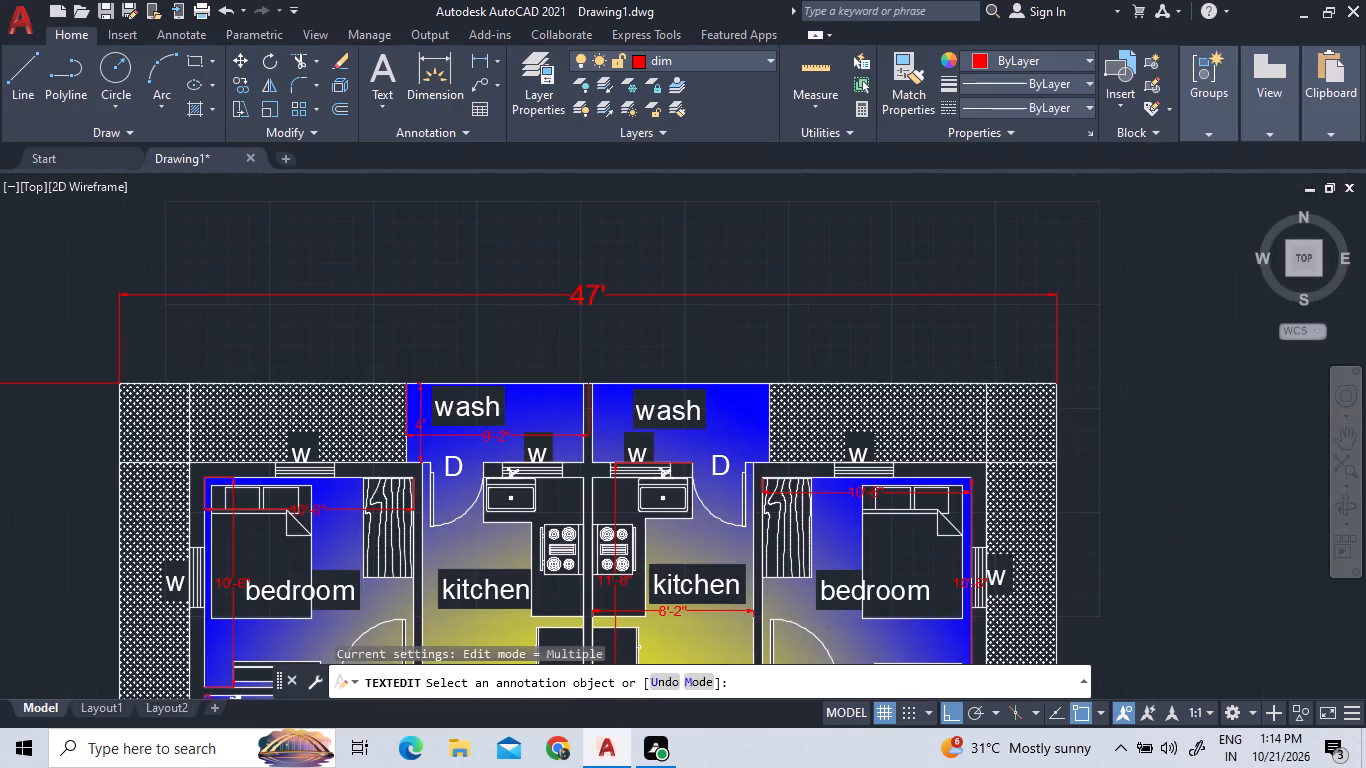
scroll(590, 272, "down", 1)
scroll(177, 452, "down", 2)
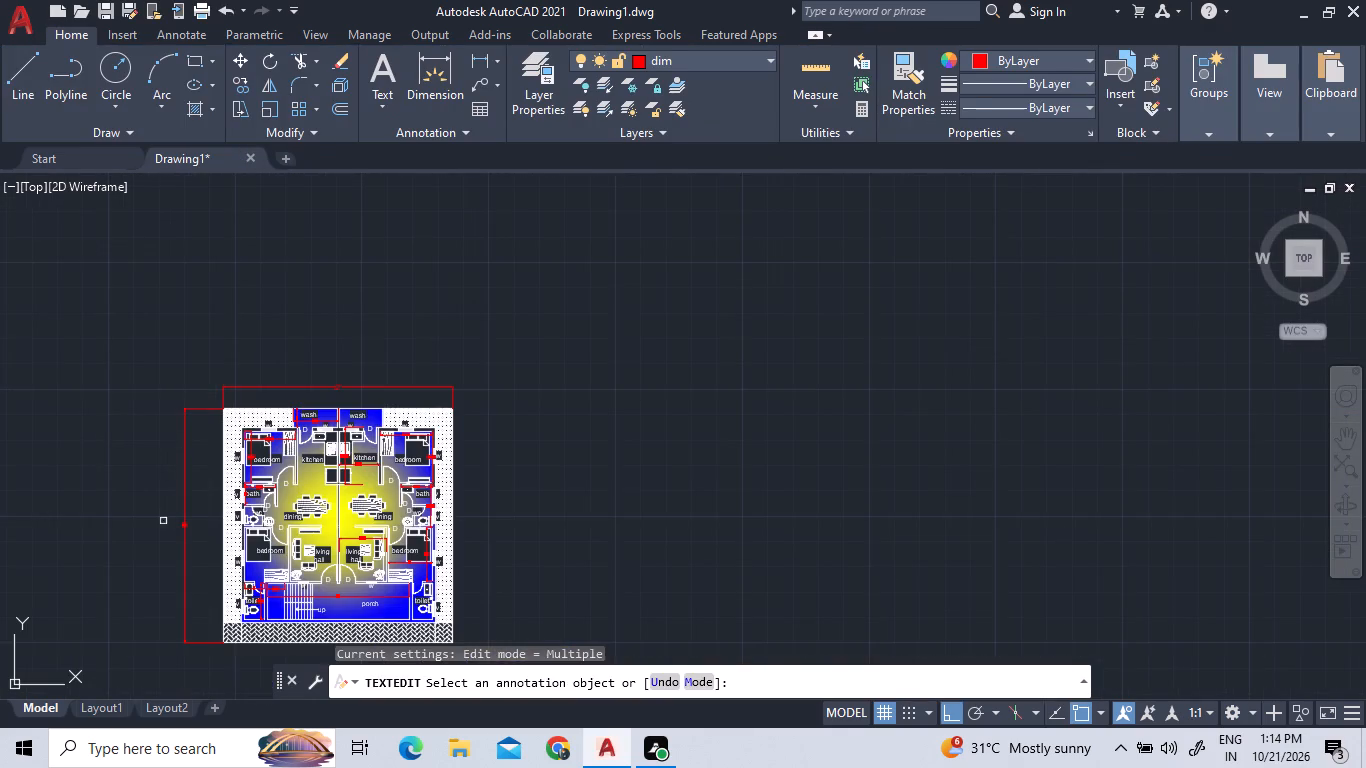
scroll(172, 533, "up", 6)
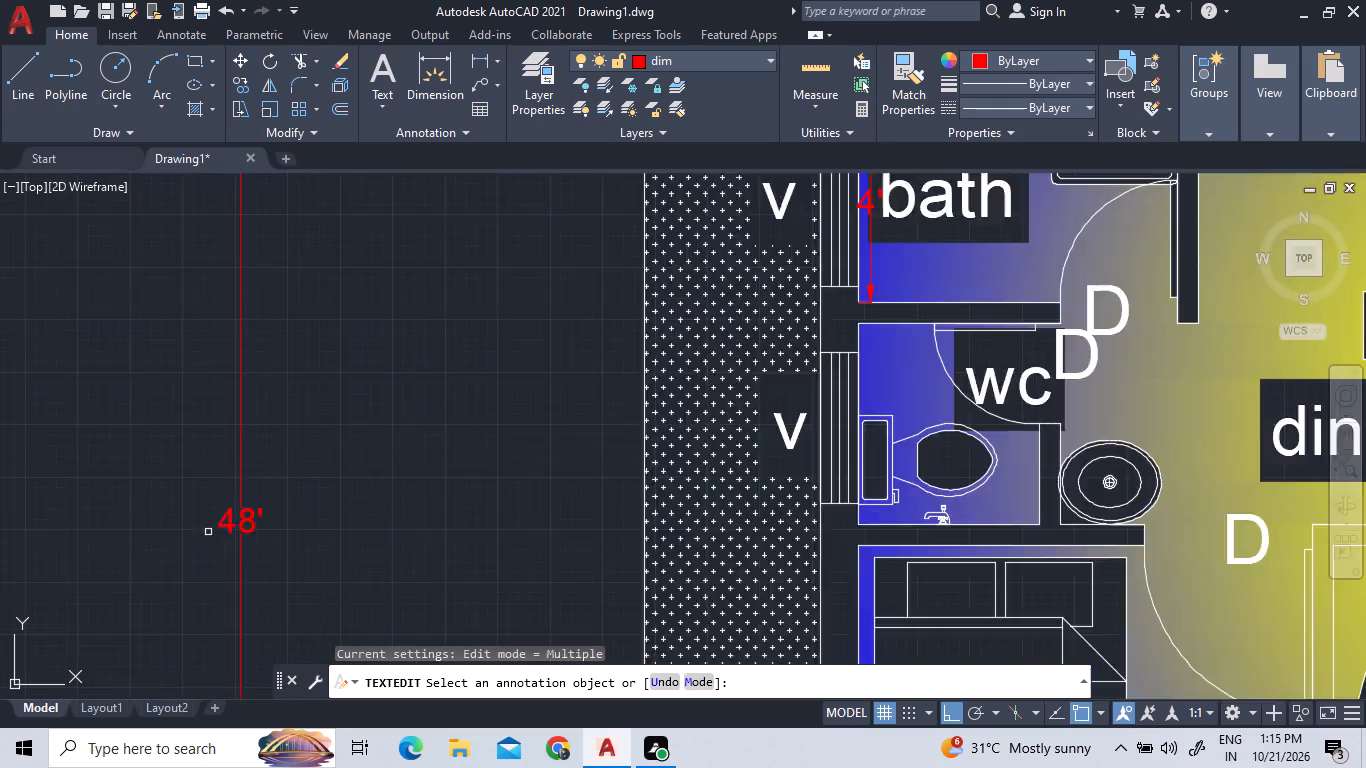
scroll(208, 531, "up", 1)
left_click(437, 547)
triple_click(315, 493)
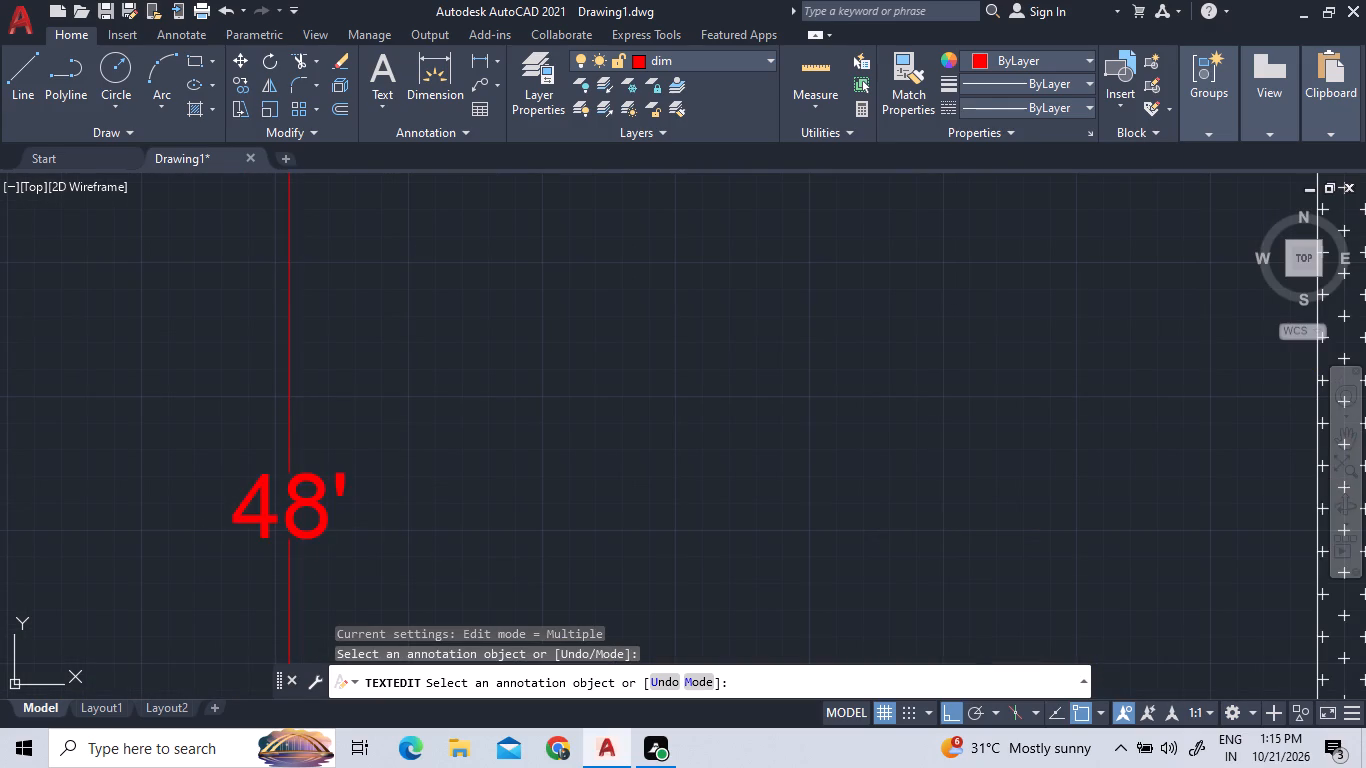
left_click(315, 493)
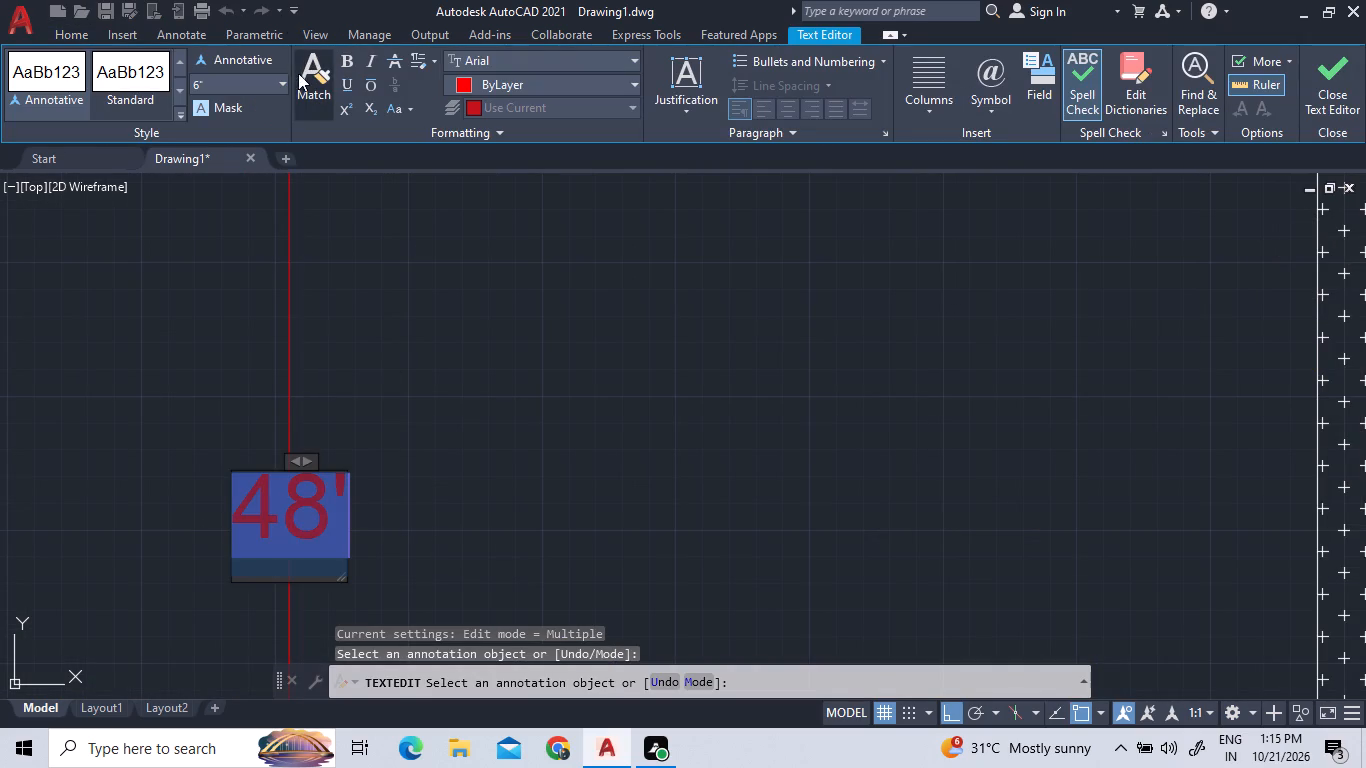
left_click(284, 81)
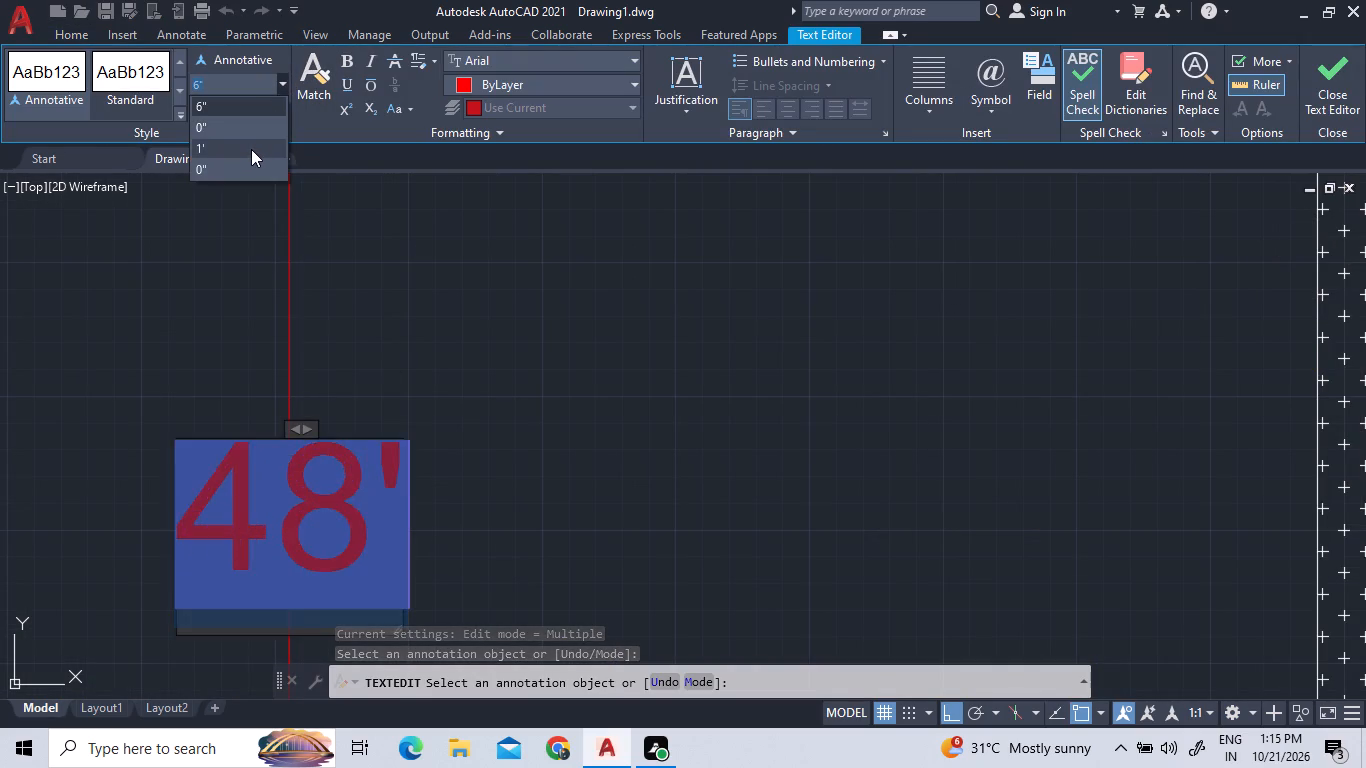
left_click(251, 149)
left_click(394, 292)
scroll(404, 298, "down", 7)
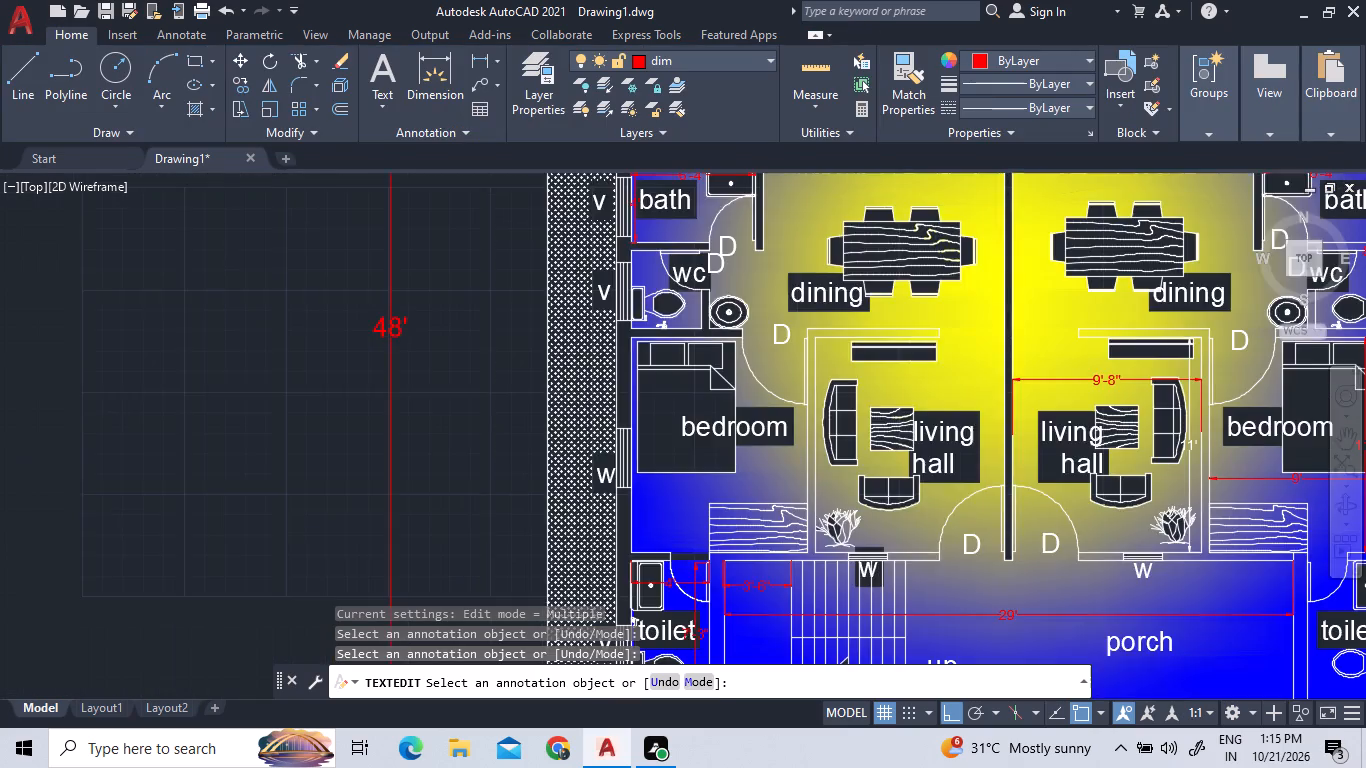
scroll(408, 295, "down", 3)
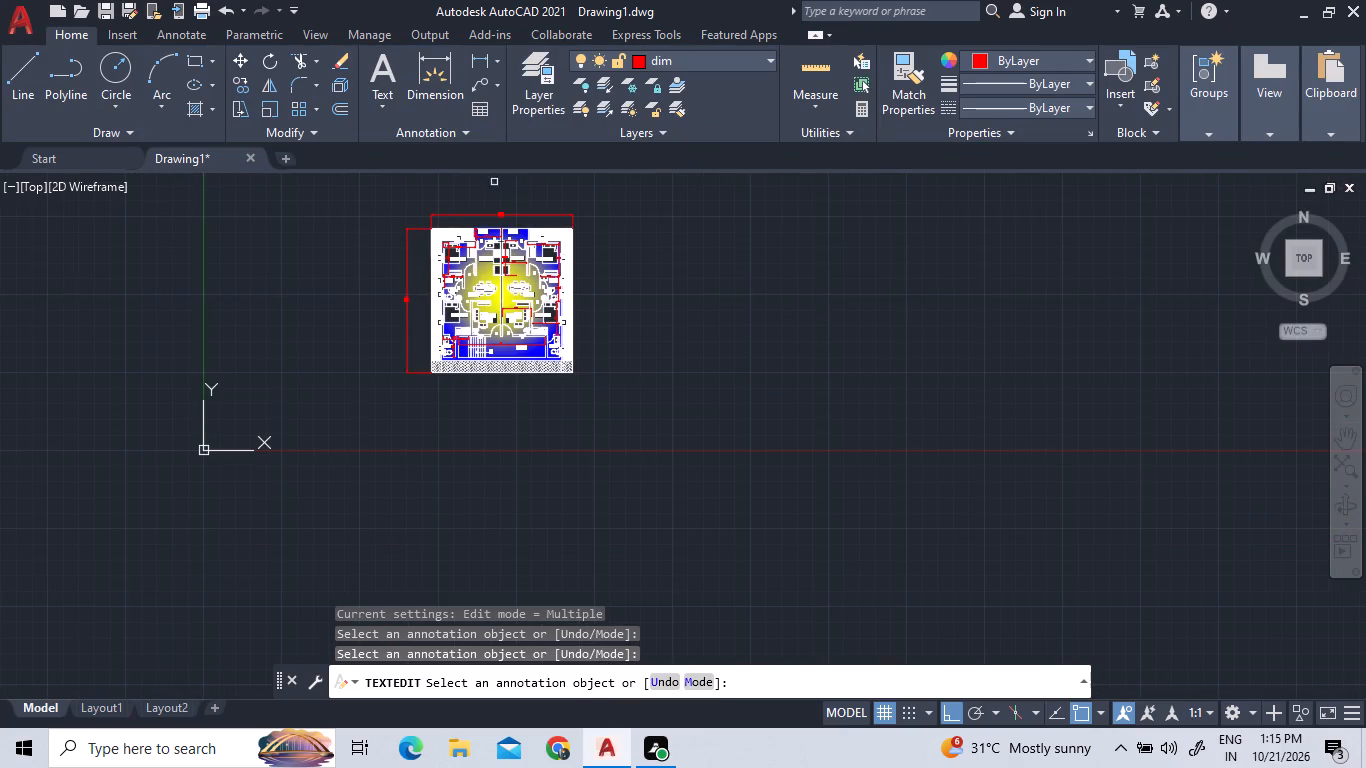
scroll(489, 188, "up", 3)
right_click(464, 239)
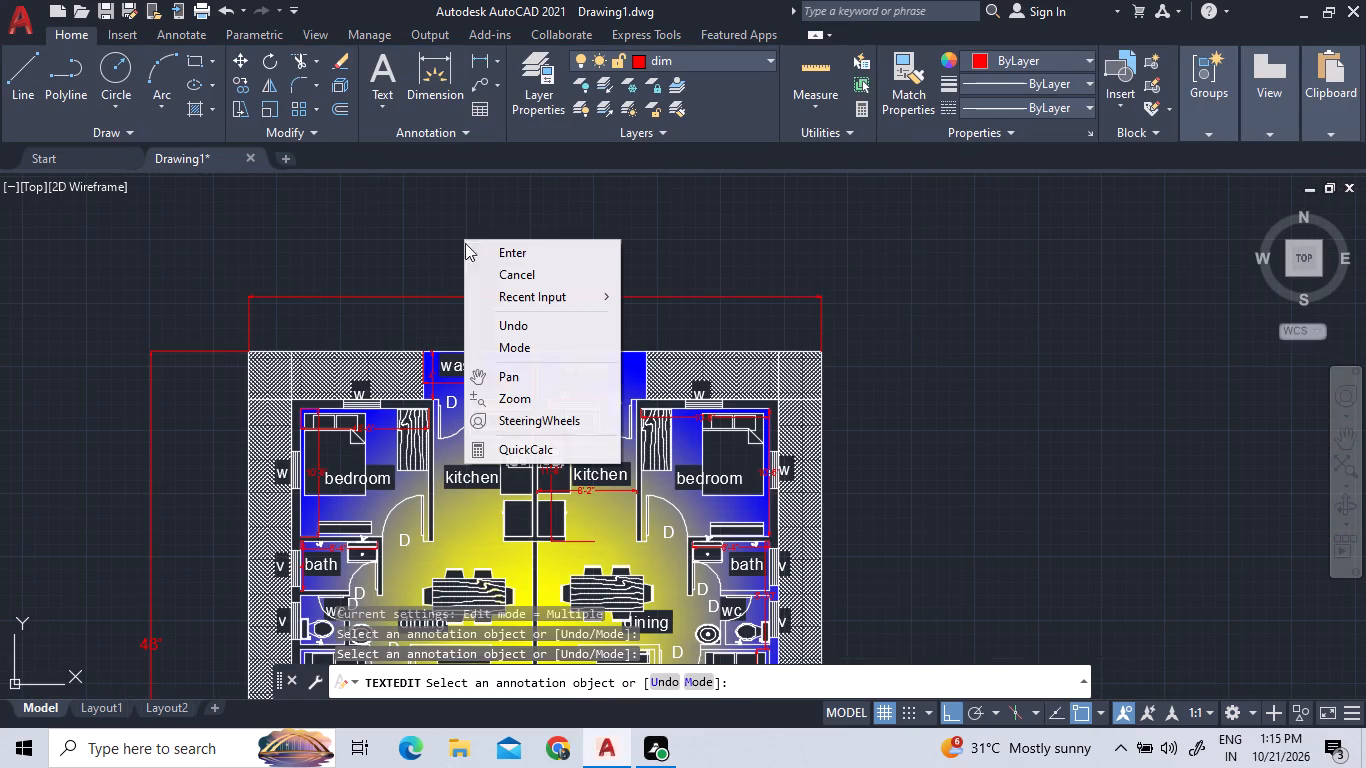
left_click(498, 258)
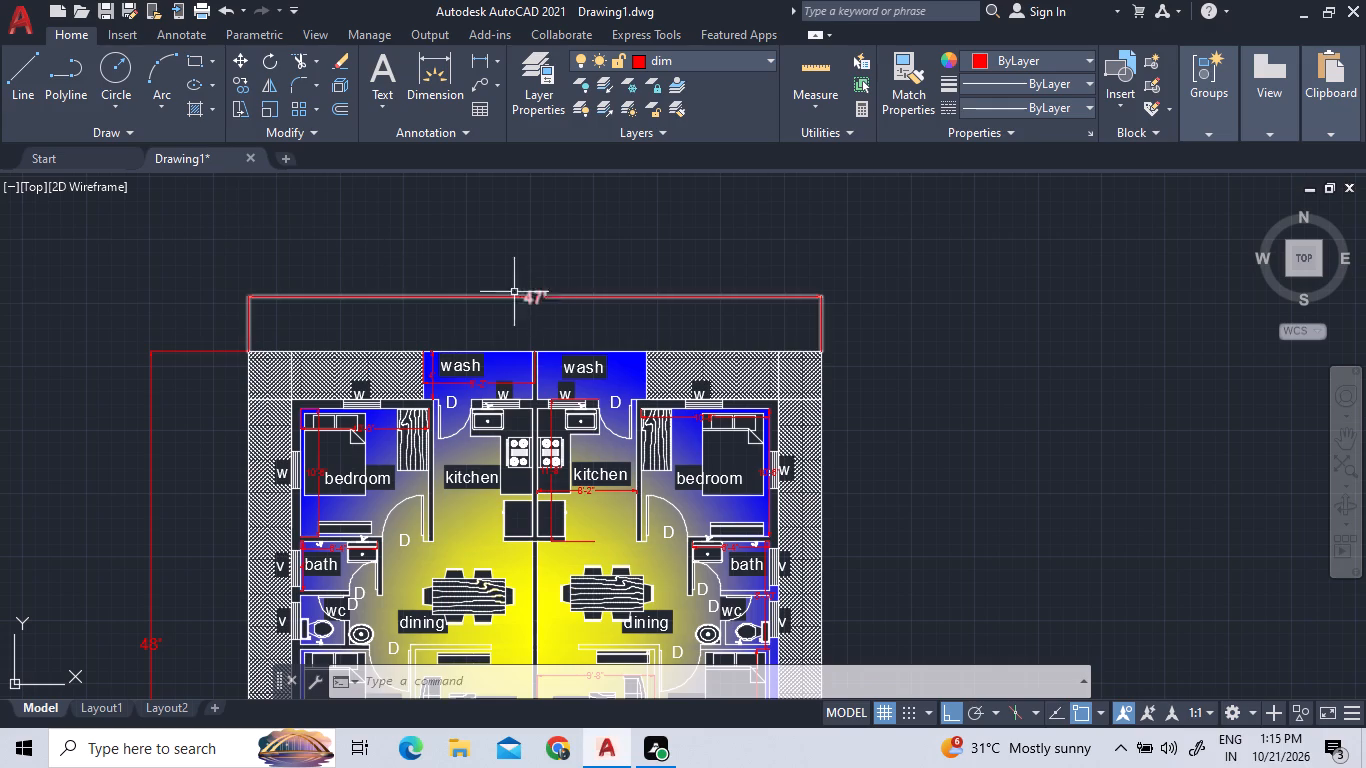
Add a vertical linear dimension for the rear strip from the plot's upper-right corner to the building line, placing it outside the right edge.
scroll(569, 307, "down", 2)
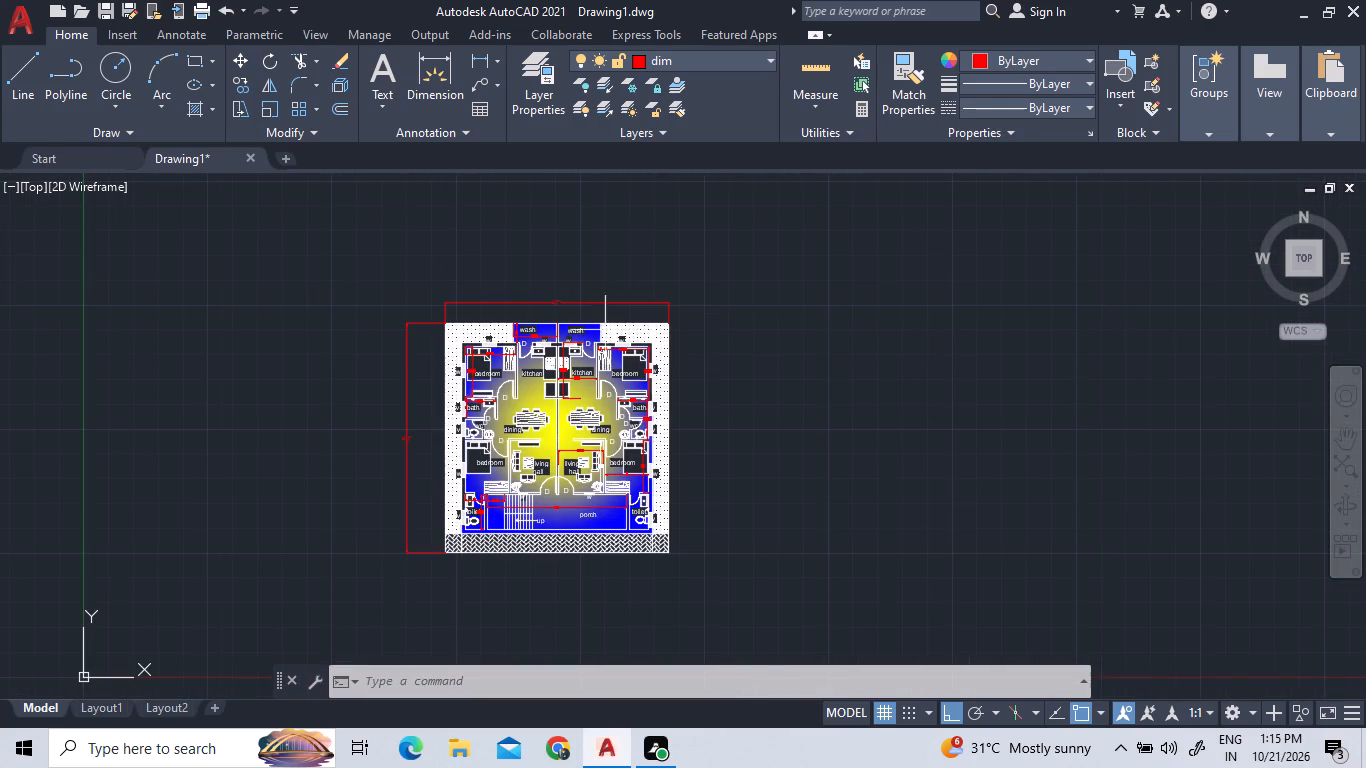
scroll(648, 437, "up", 3)
scroll(668, 503, "down", 2)
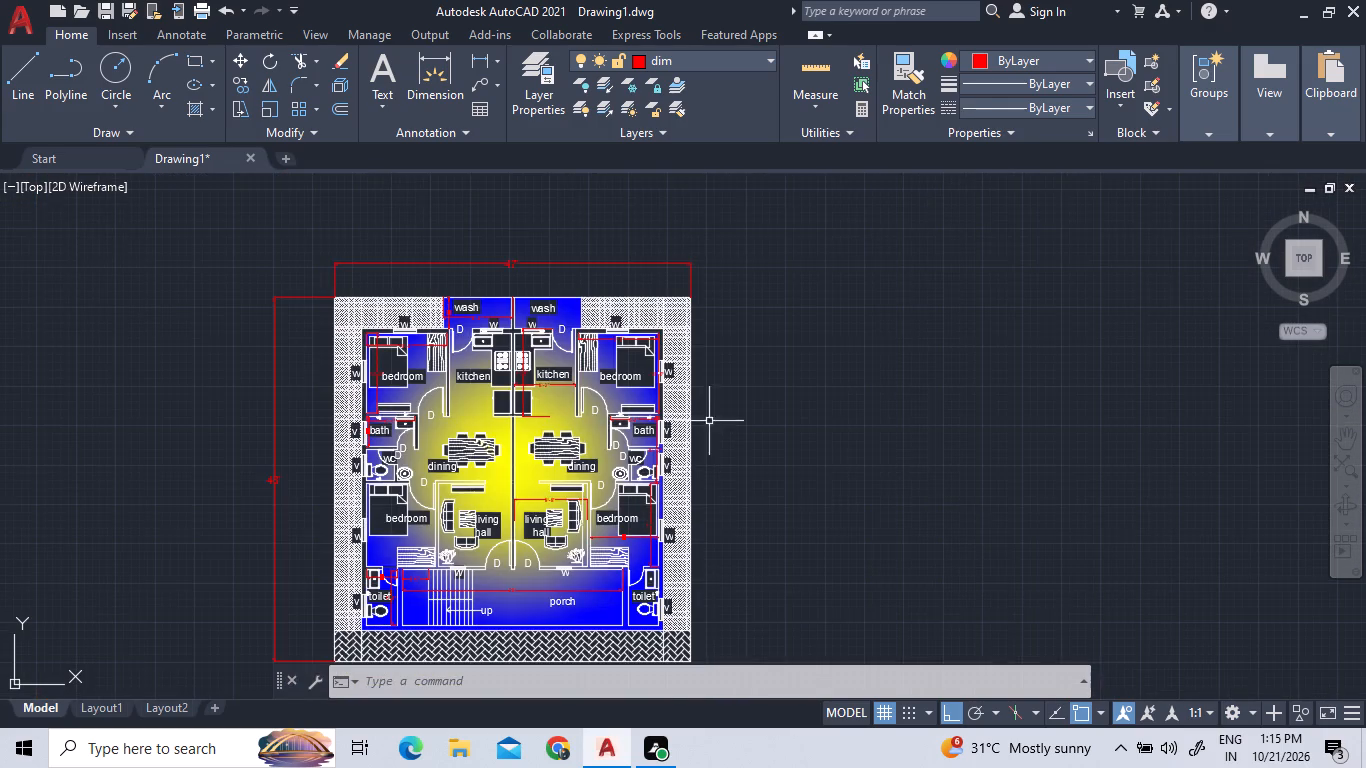
scroll(718, 355, "up", 2)
scroll(662, 311, "down", 2)
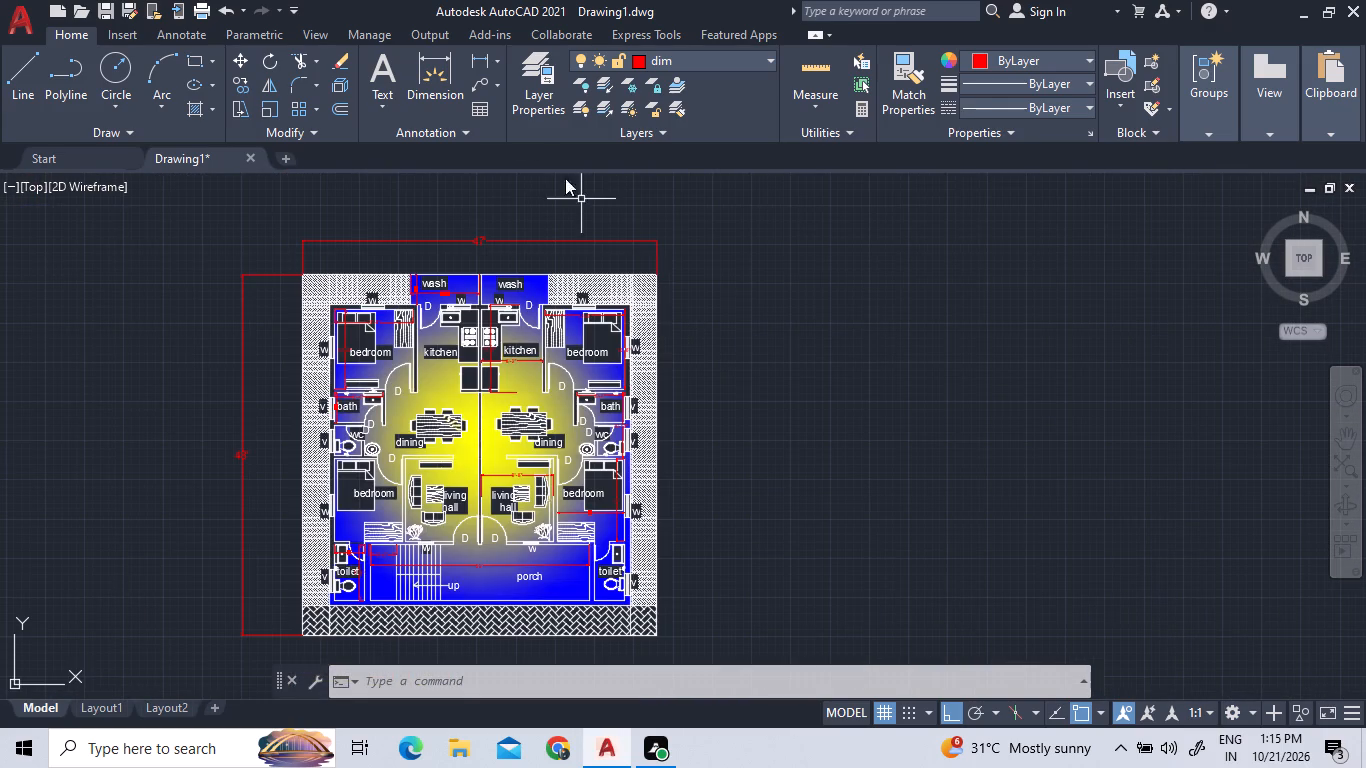
left_click(481, 53)
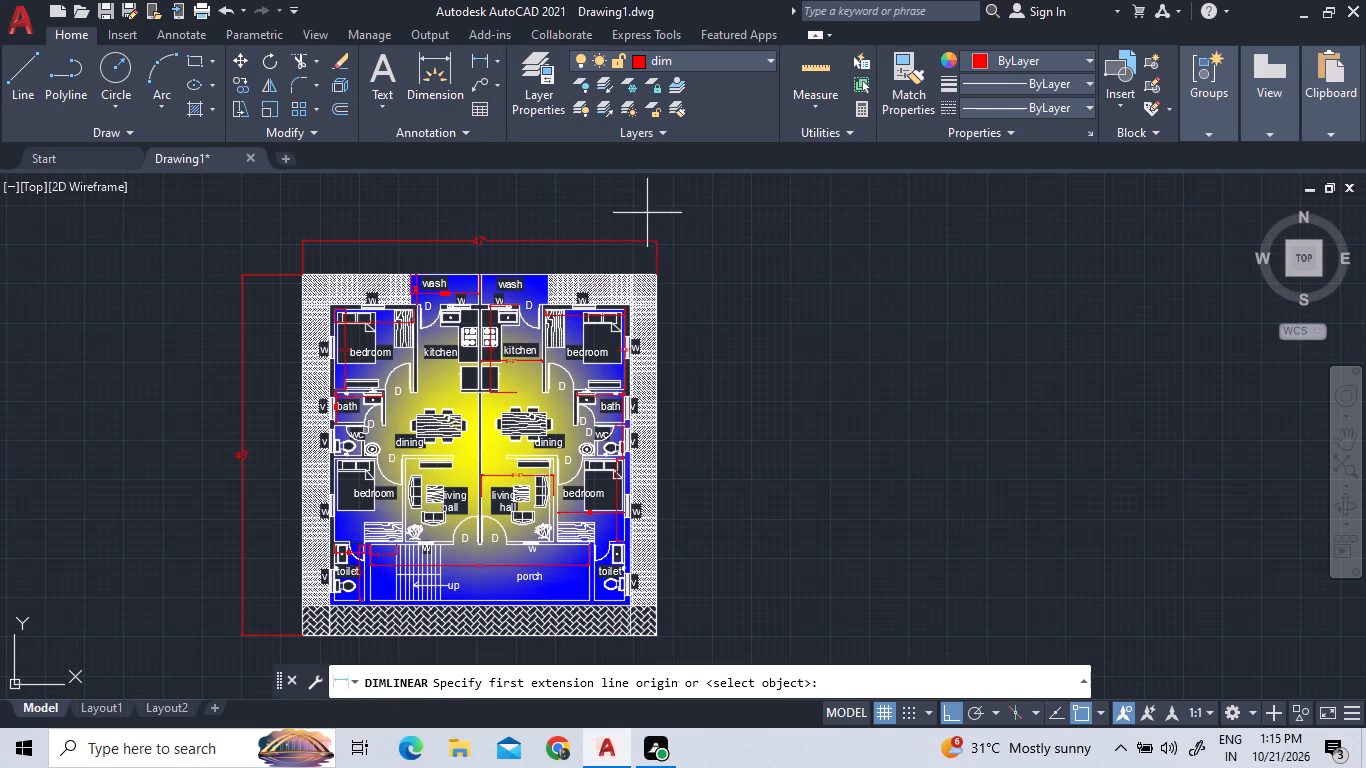
scroll(652, 294, "up", 3)
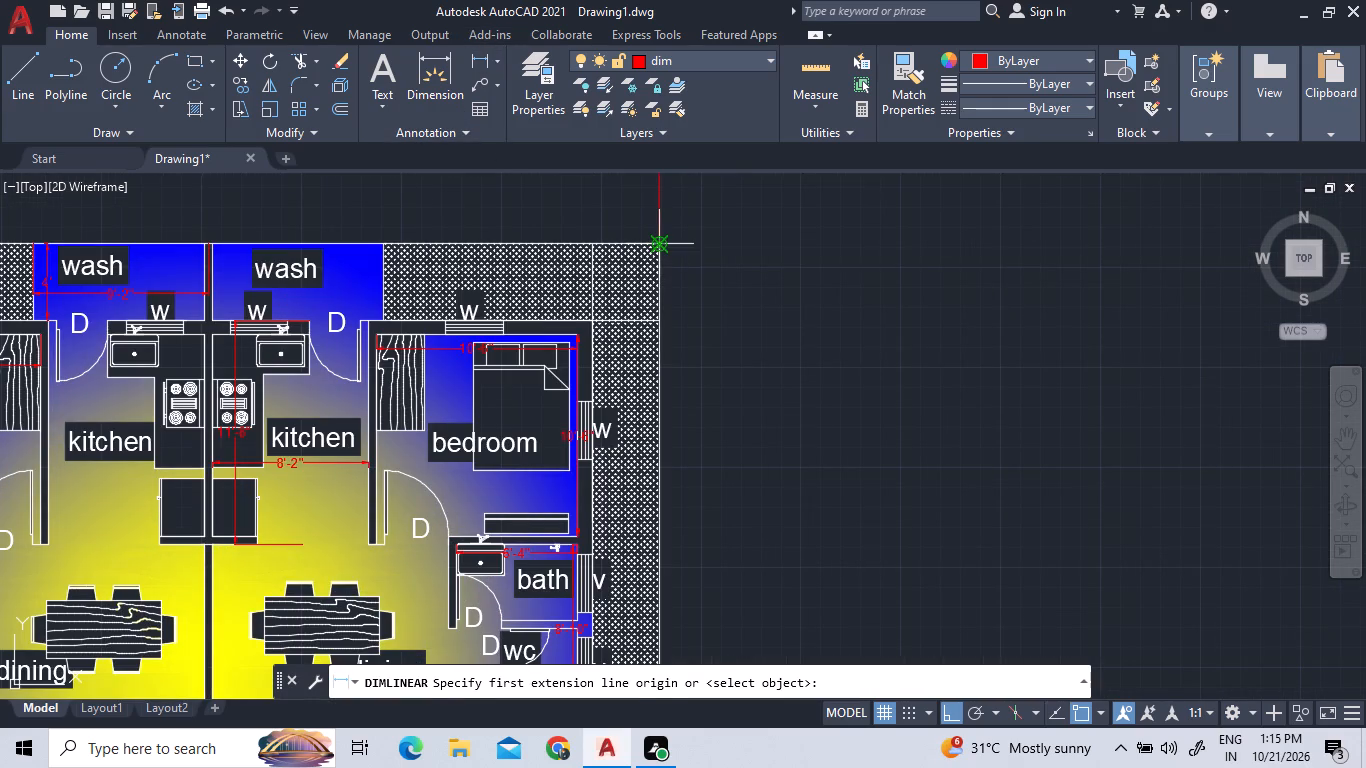
left_click(656, 245)
left_click(660, 323)
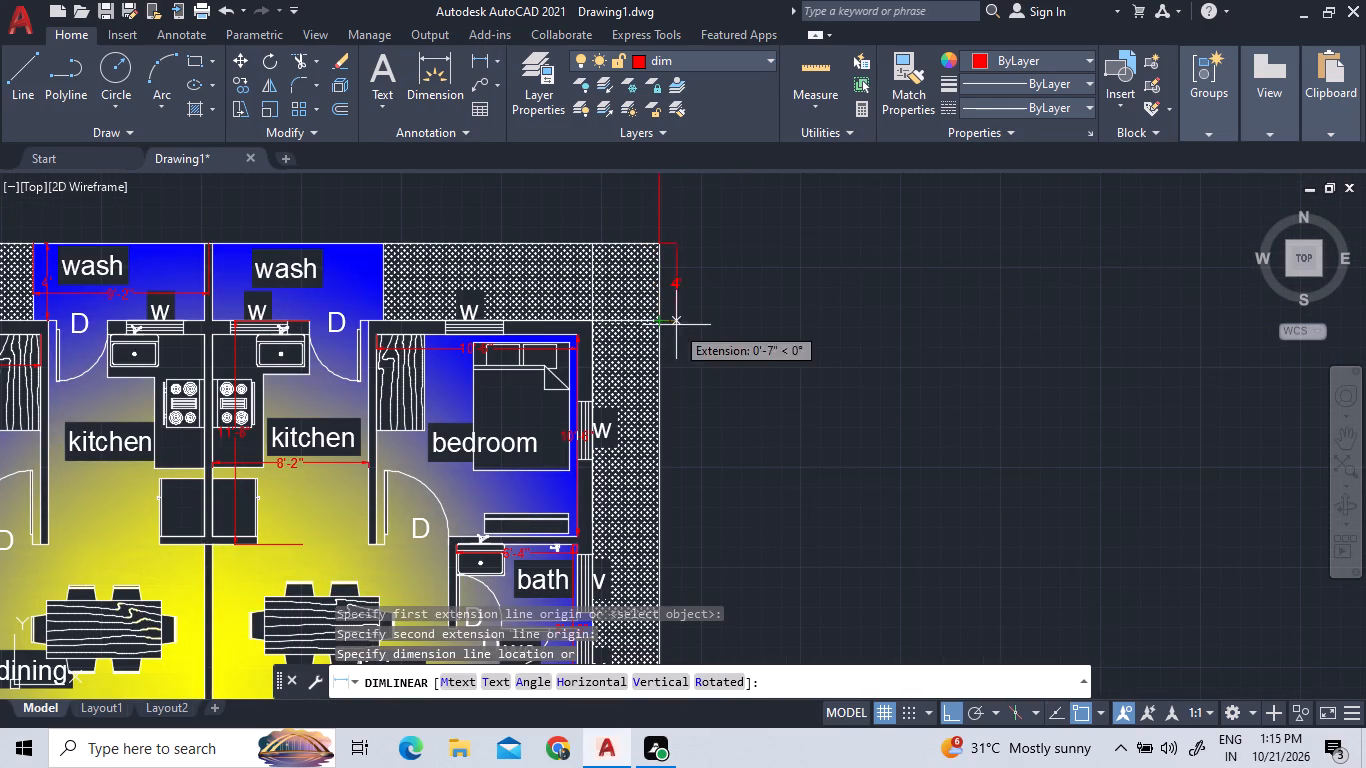
left_click(716, 335)
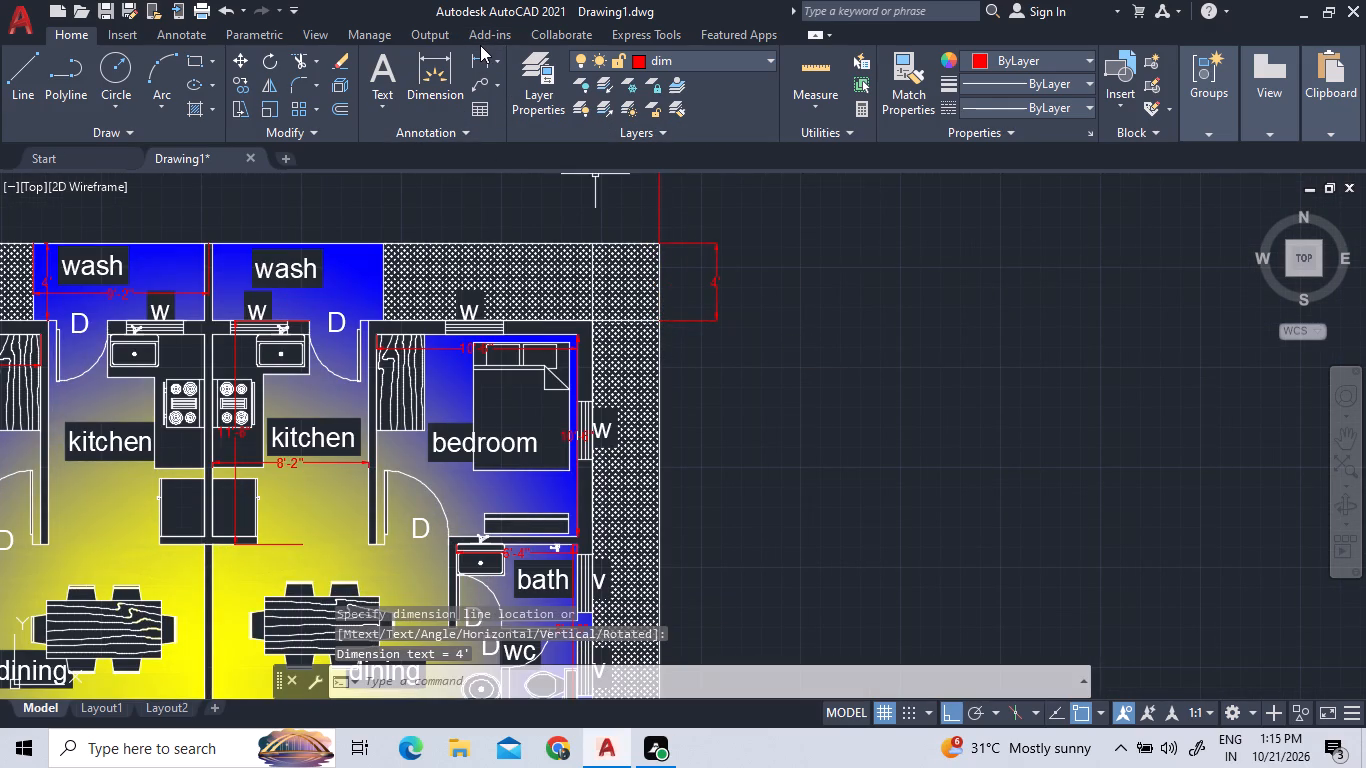
Add a vertical linear dimension along the plot's right edge from the rear building line to the top of the front paving, placing it outside.
left_click(479, 50)
left_click_drag(656, 326, 661, 369)
scroll(671, 413, "down", 3)
scroll(673, 550, "up", 3)
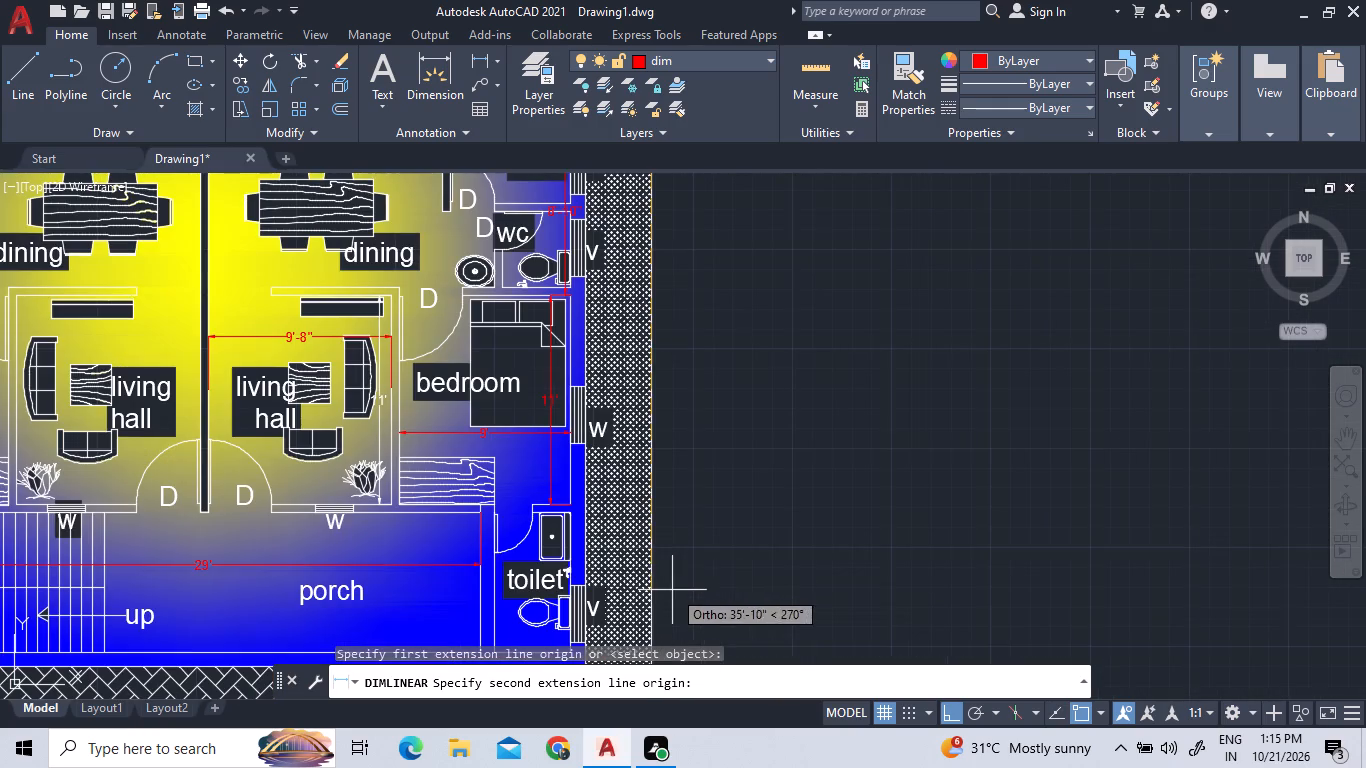
scroll(662, 527, "down", 3)
scroll(662, 557, "up", 3)
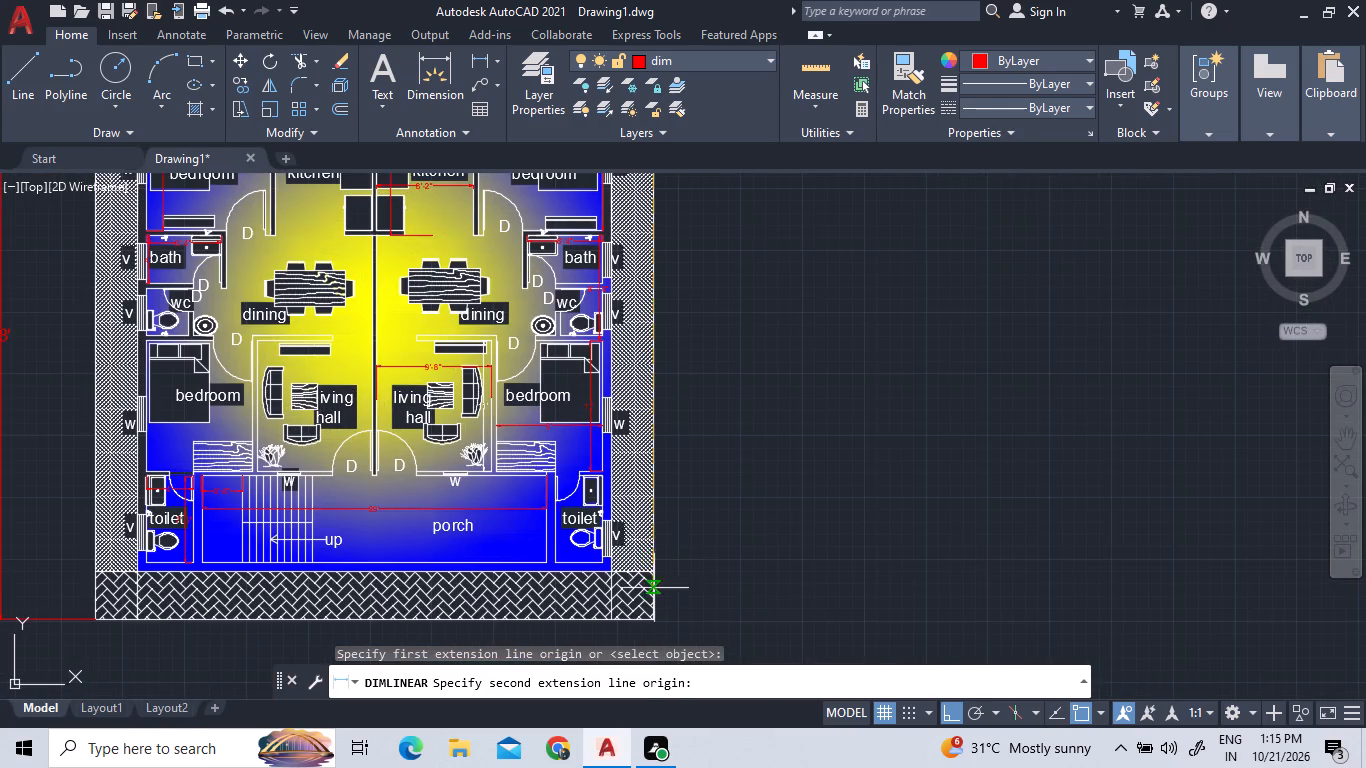
scroll(656, 573, "up", 4)
left_click(636, 582)
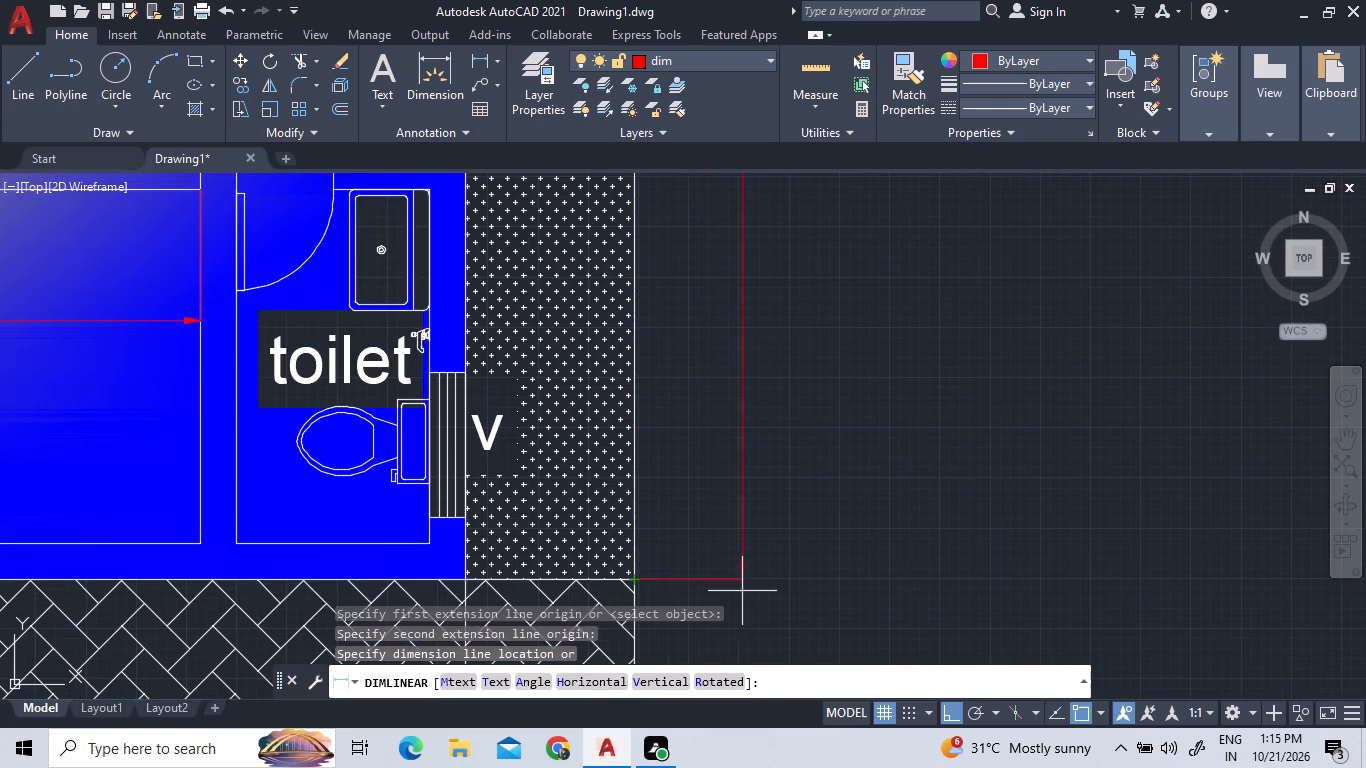
scroll(747, 588, "down", 1)
left_click(747, 581)
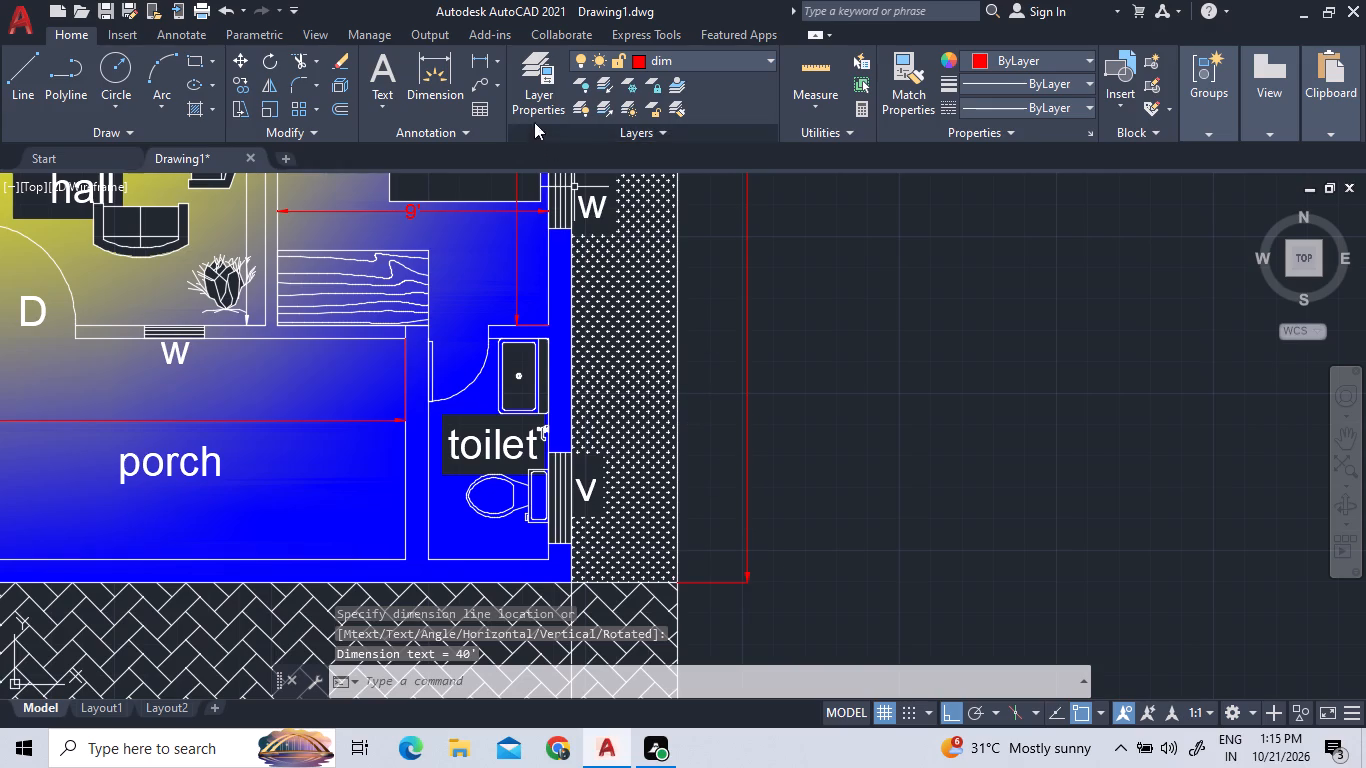
Add a vertical linear dimension for the depth of the herringbone front paving at the plot's right edge, placing it outside the plan.
left_click(478, 55)
scroll(576, 255, "down", 2)
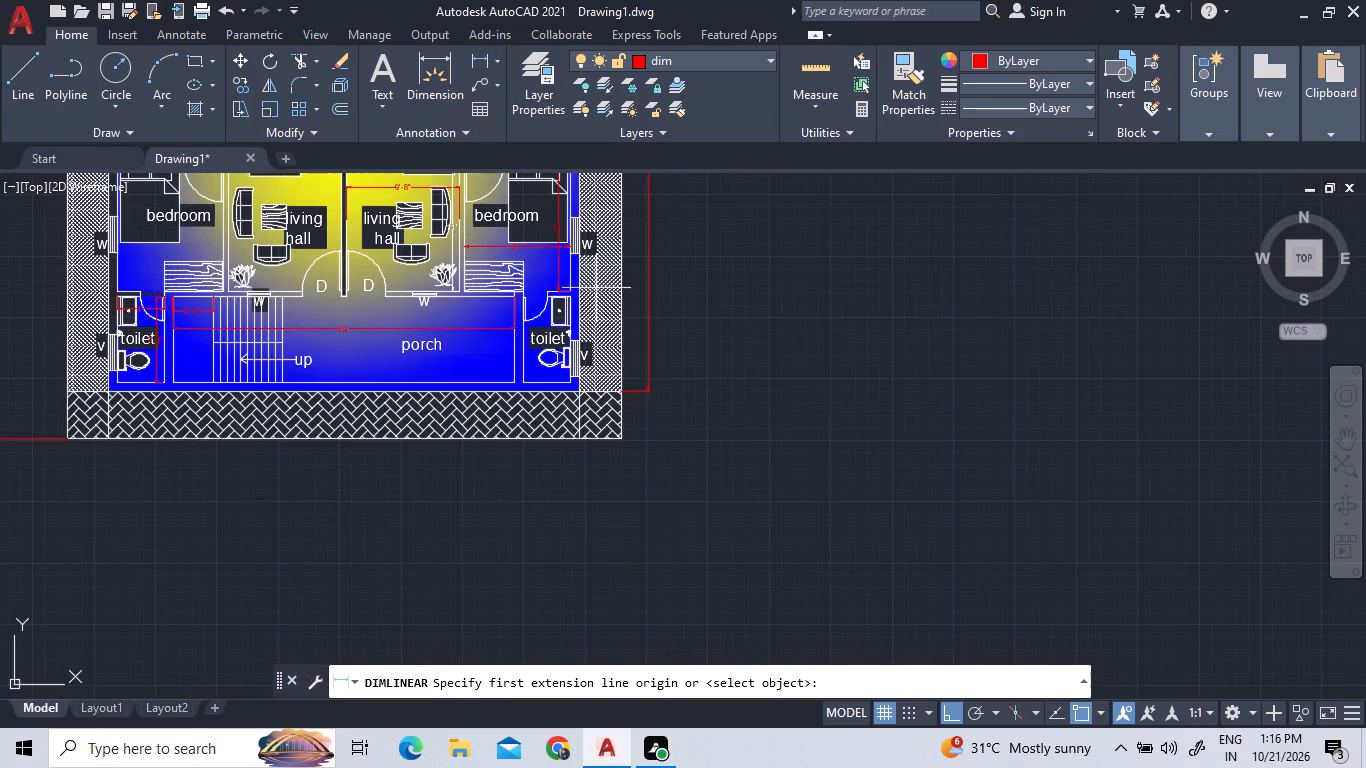
scroll(618, 431, "up", 2)
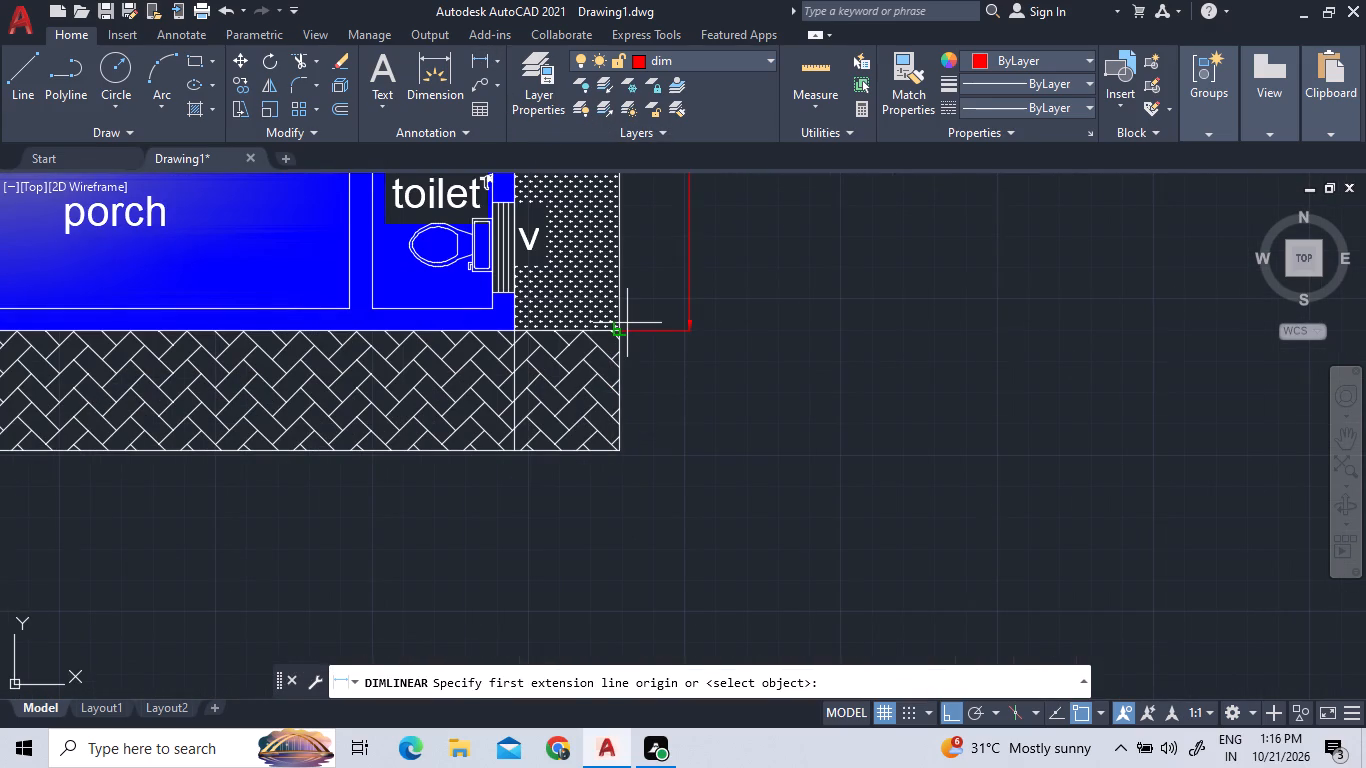
left_click(622, 331)
left_click(621, 452)
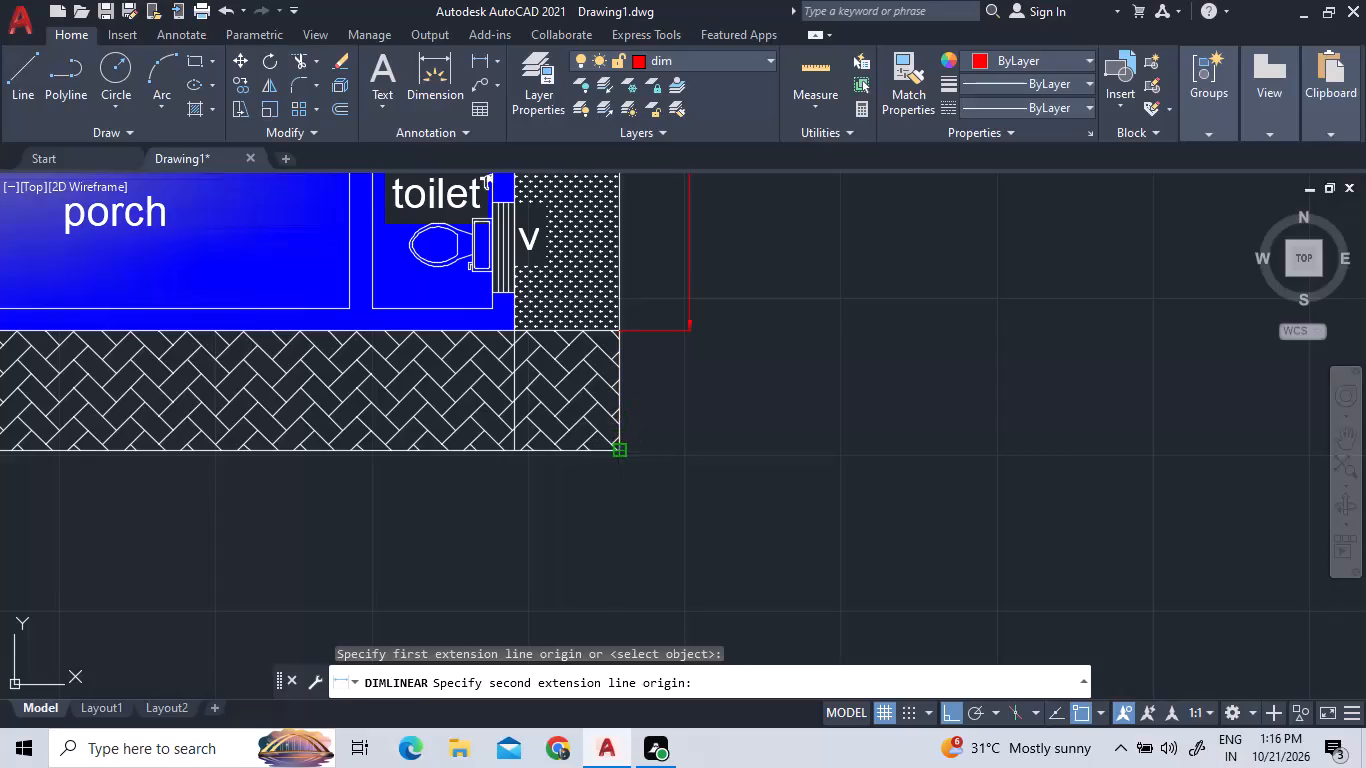
left_click(684, 459)
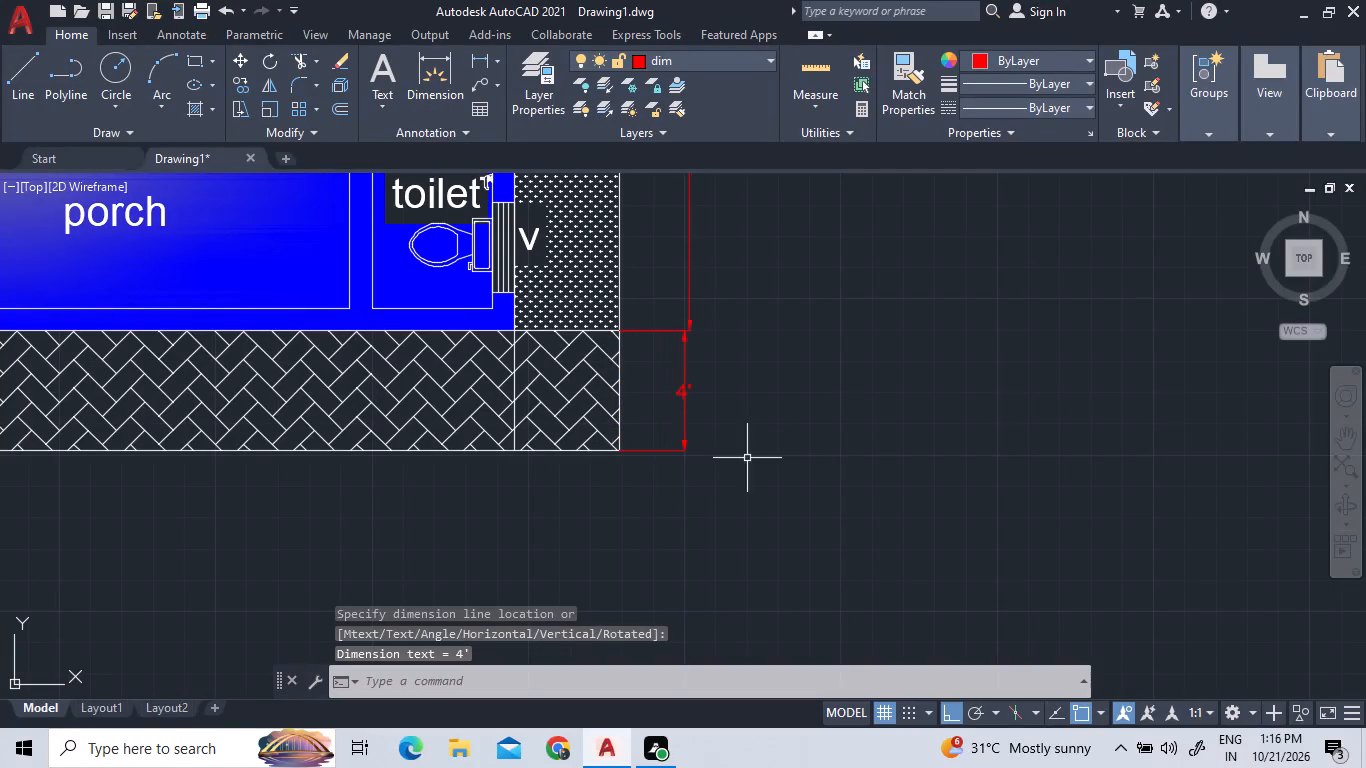
Add a horizontal linear dimension for the right side strip's width at the plot's lower-right corner, placing it below the plan.
left_click(481, 58)
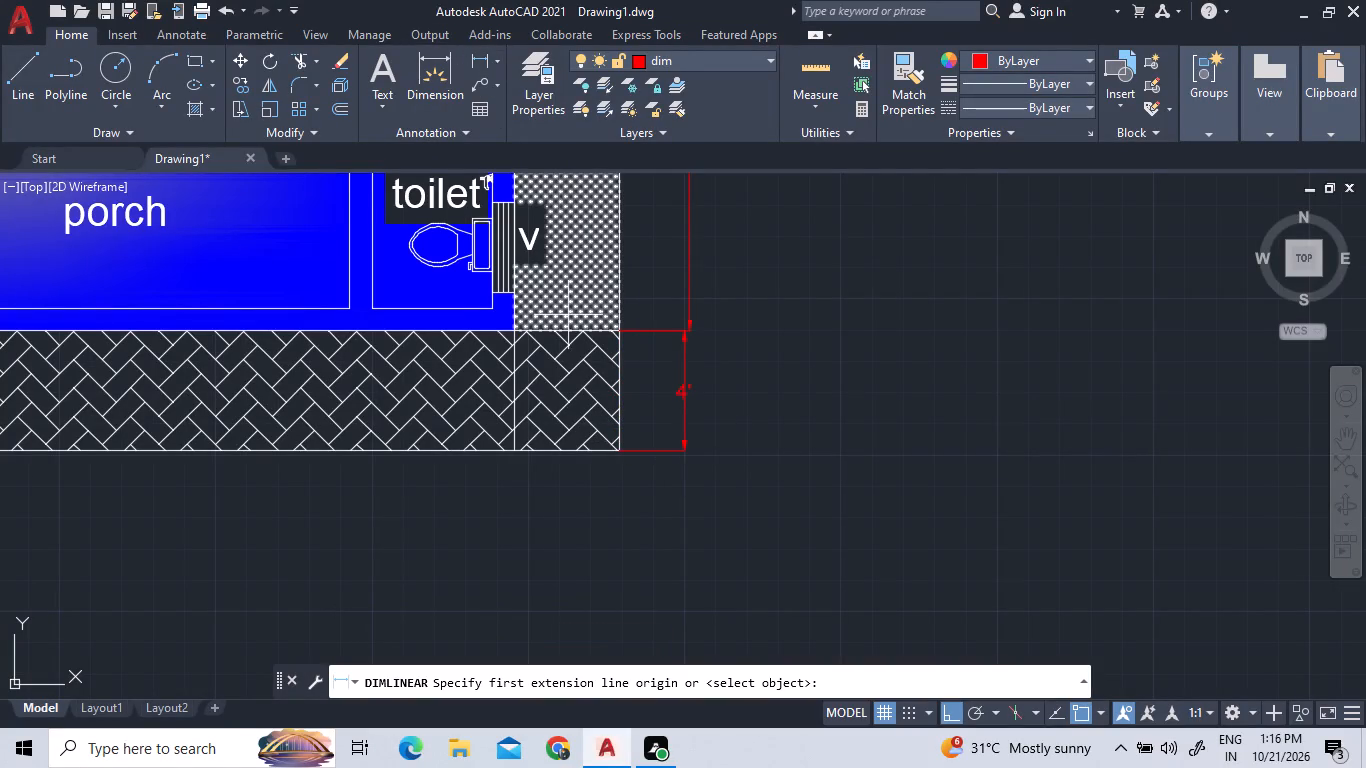
left_click(620, 450)
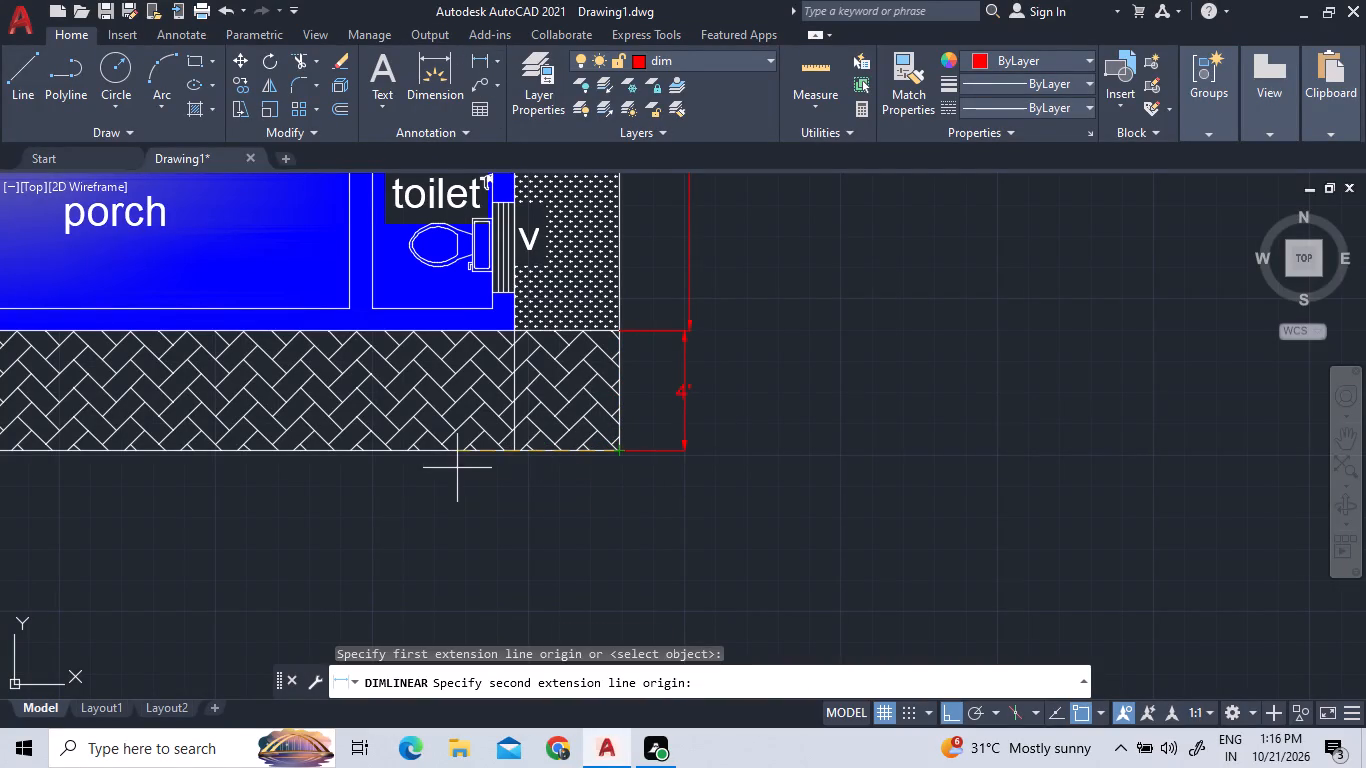
left_click(514, 454)
left_click(518, 506)
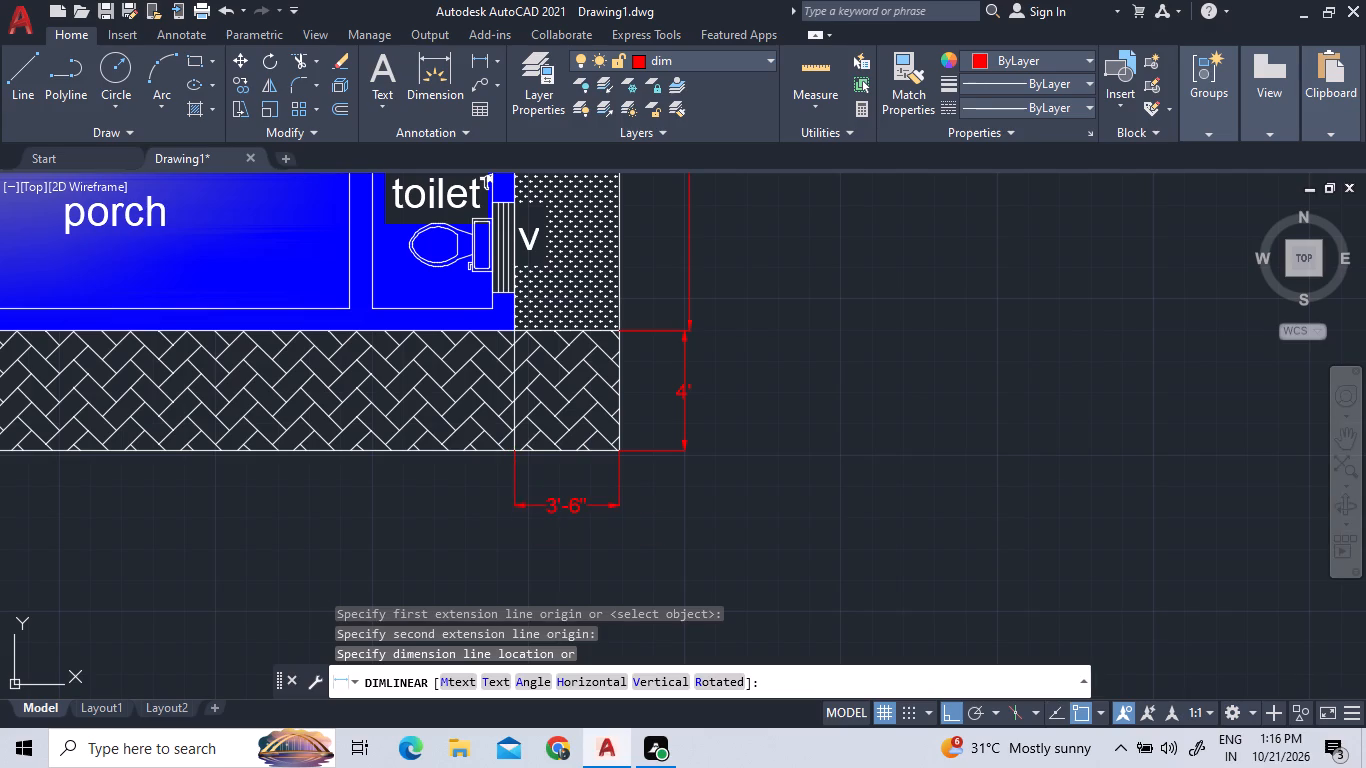
Add a horizontal linear dimension for the building's width between the two side strips, placing it below the front paving.
left_click(481, 54)
scroll(605, 252, "down", 2)
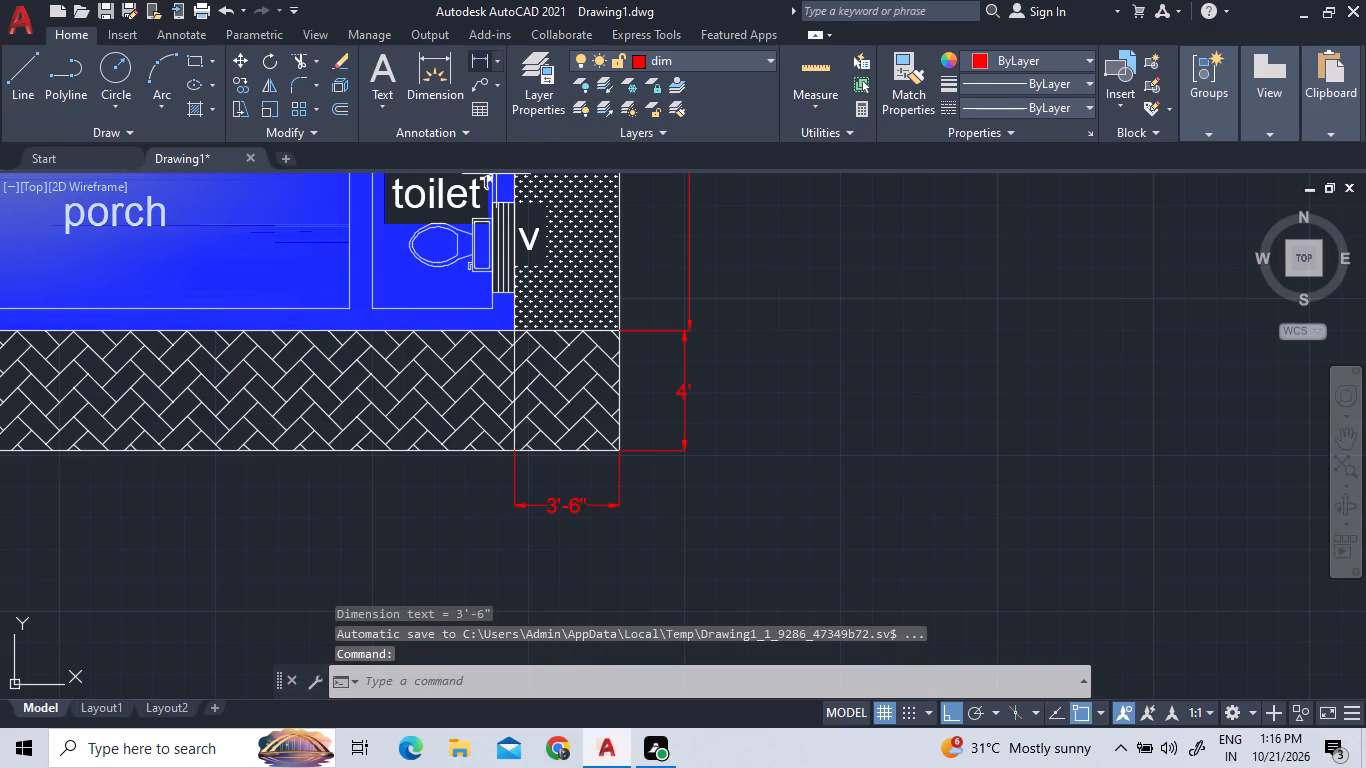
left_click(560, 398)
scroll(547, 416, "down", 3)
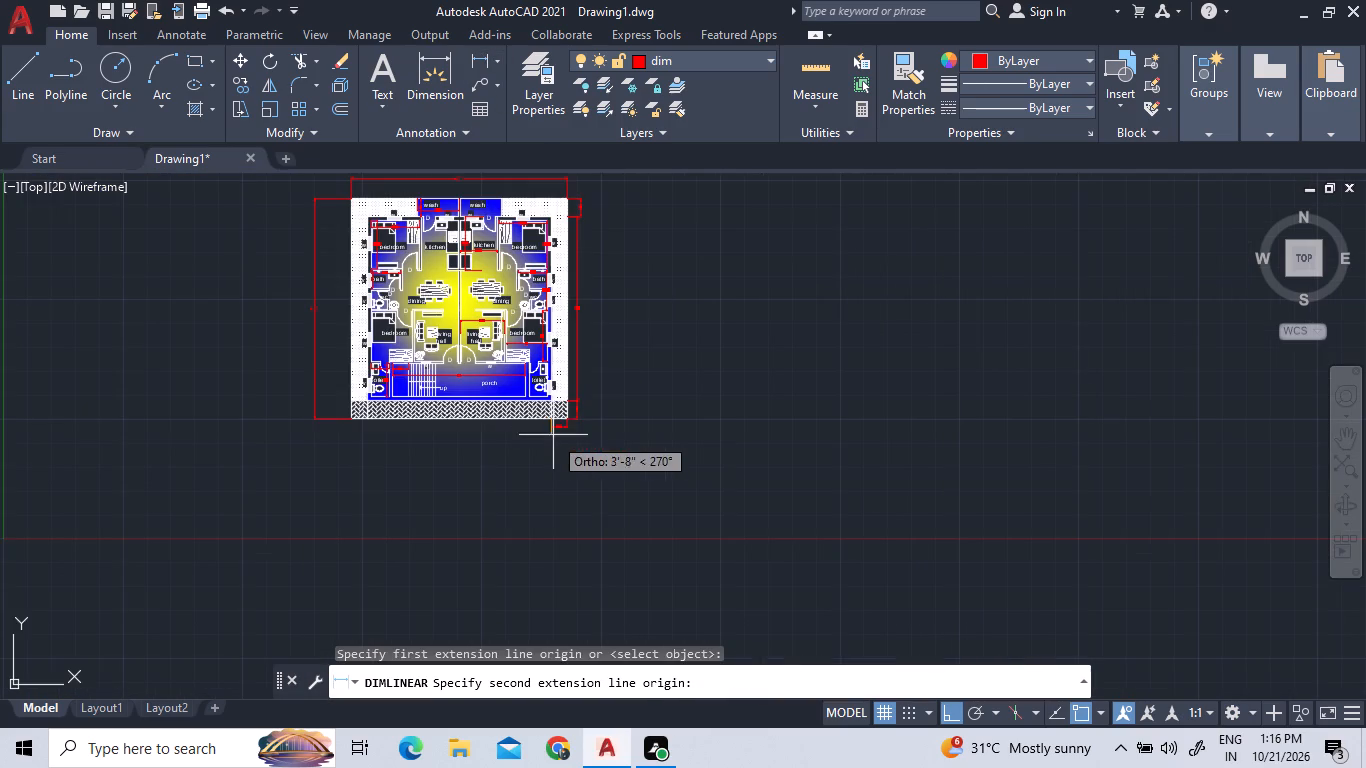
scroll(365, 393, "up", 5)
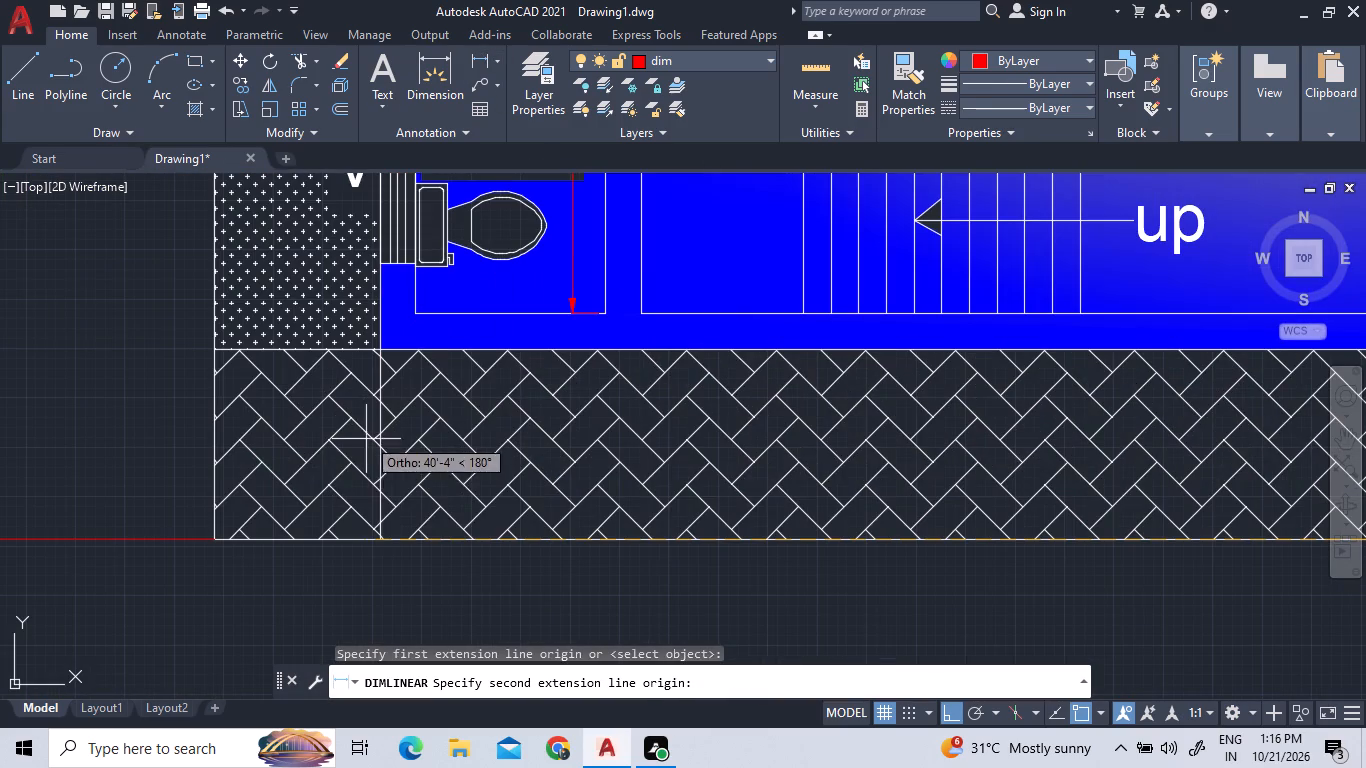
left_click(381, 537)
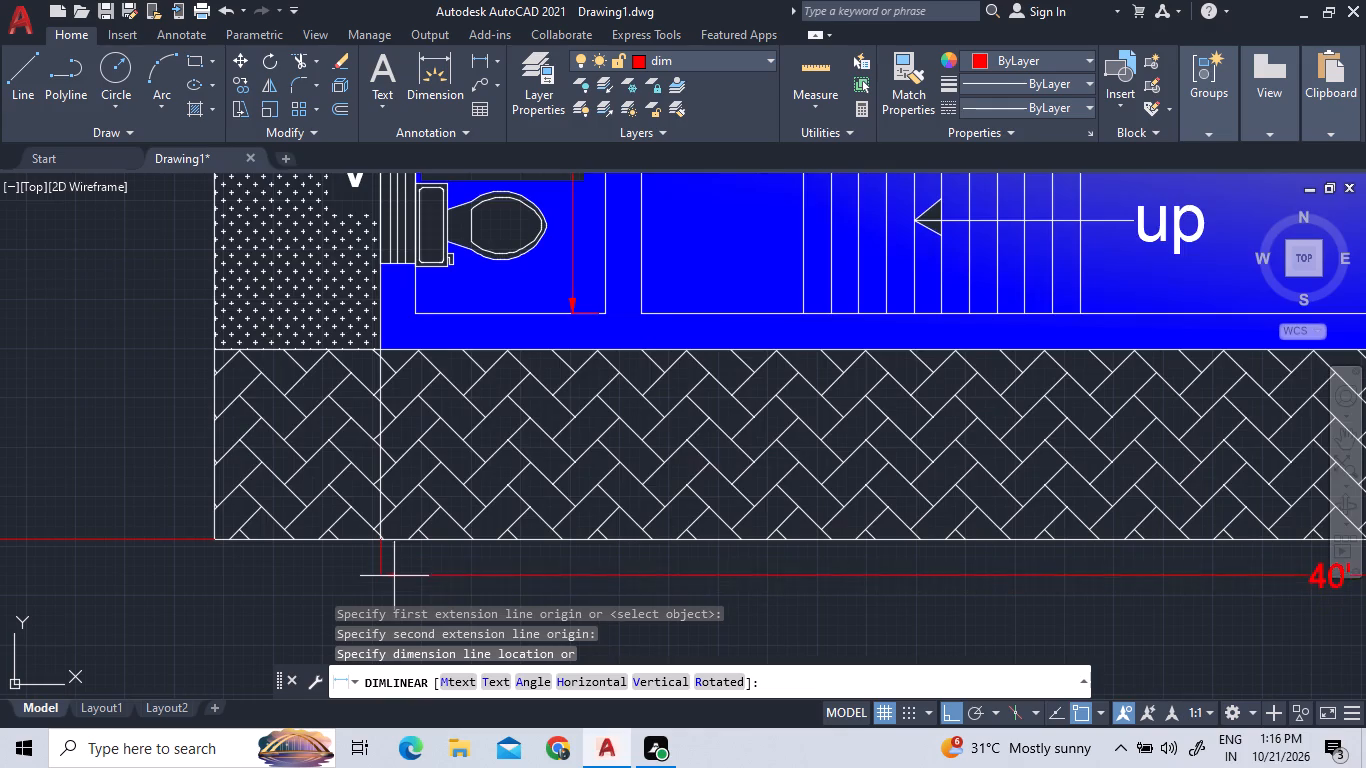
scroll(396, 572, "down", 2)
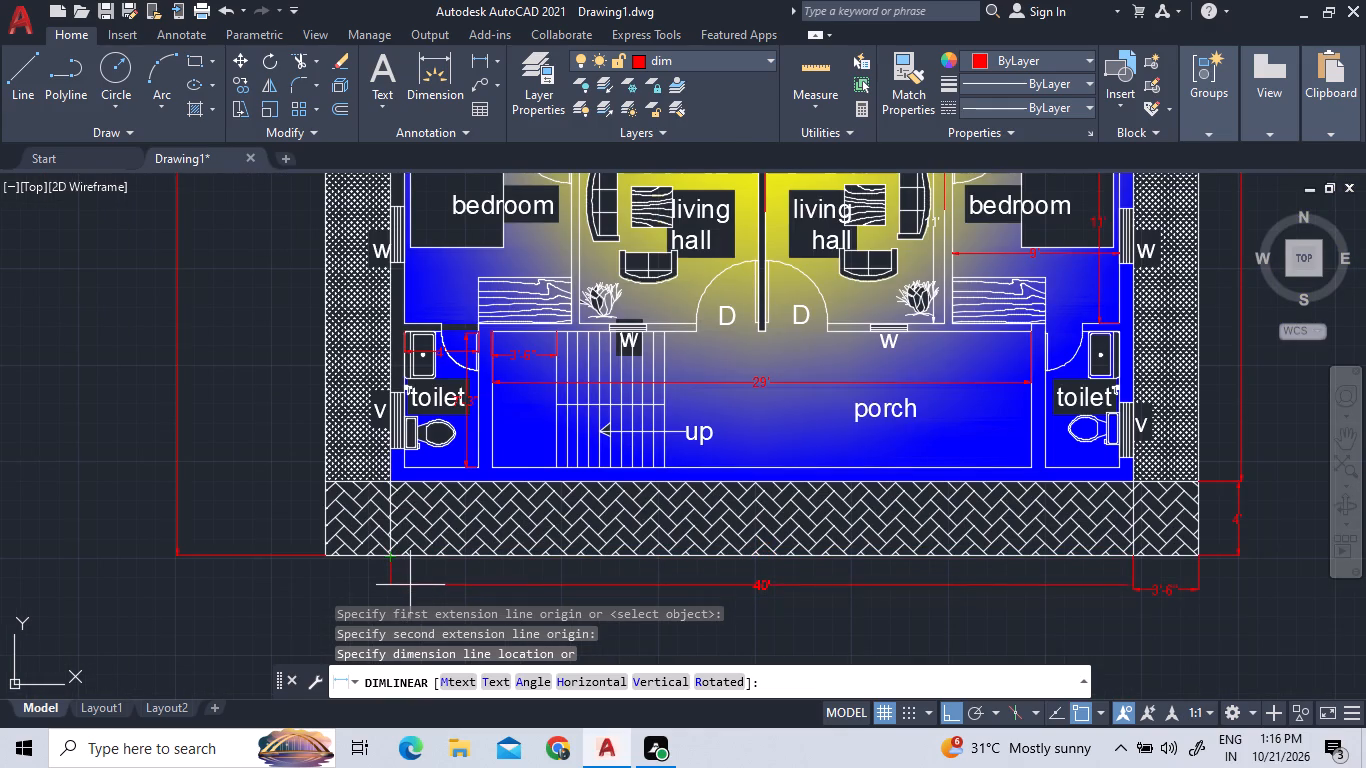
left_click(412, 580)
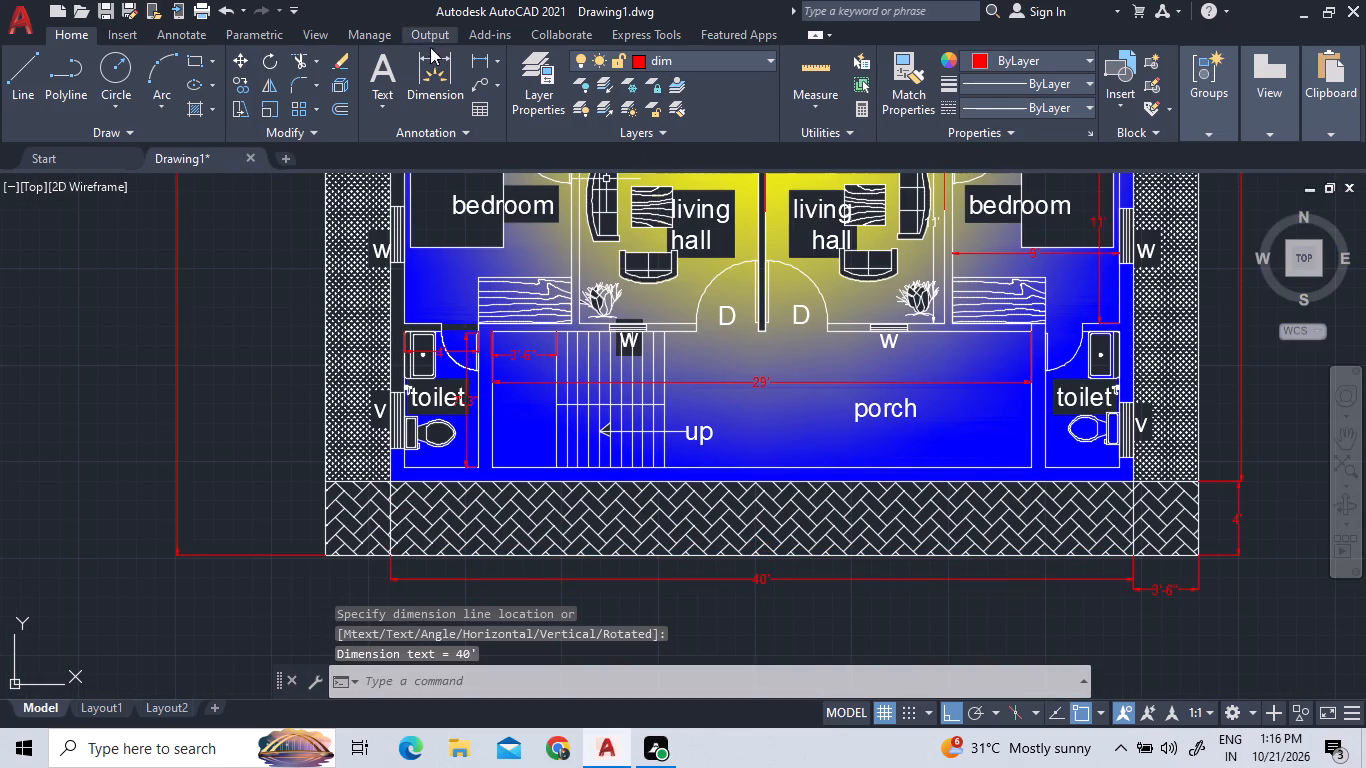
Add a horizontal linear dimension for the left side strip's width at the plot's lower-left corner, placing it below the plan.
left_click(479, 58)
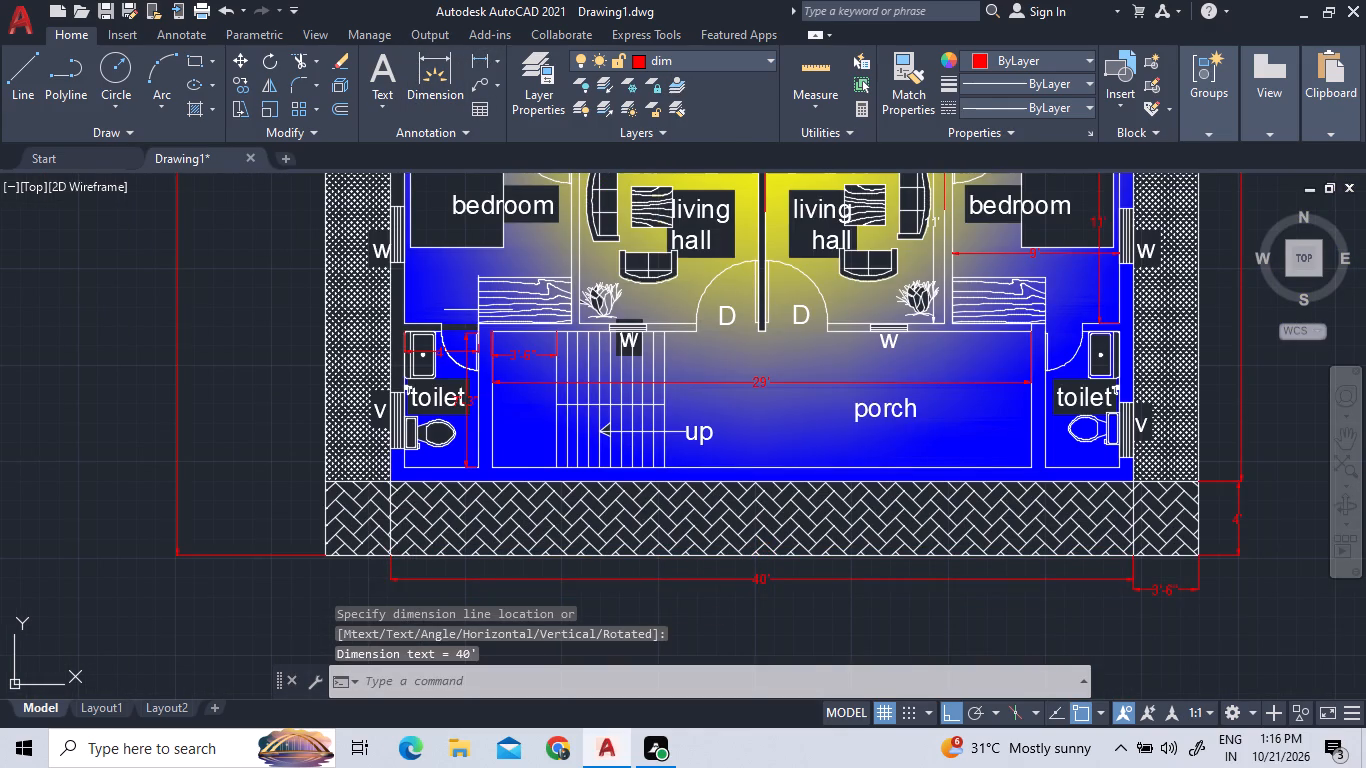
left_click(394, 557)
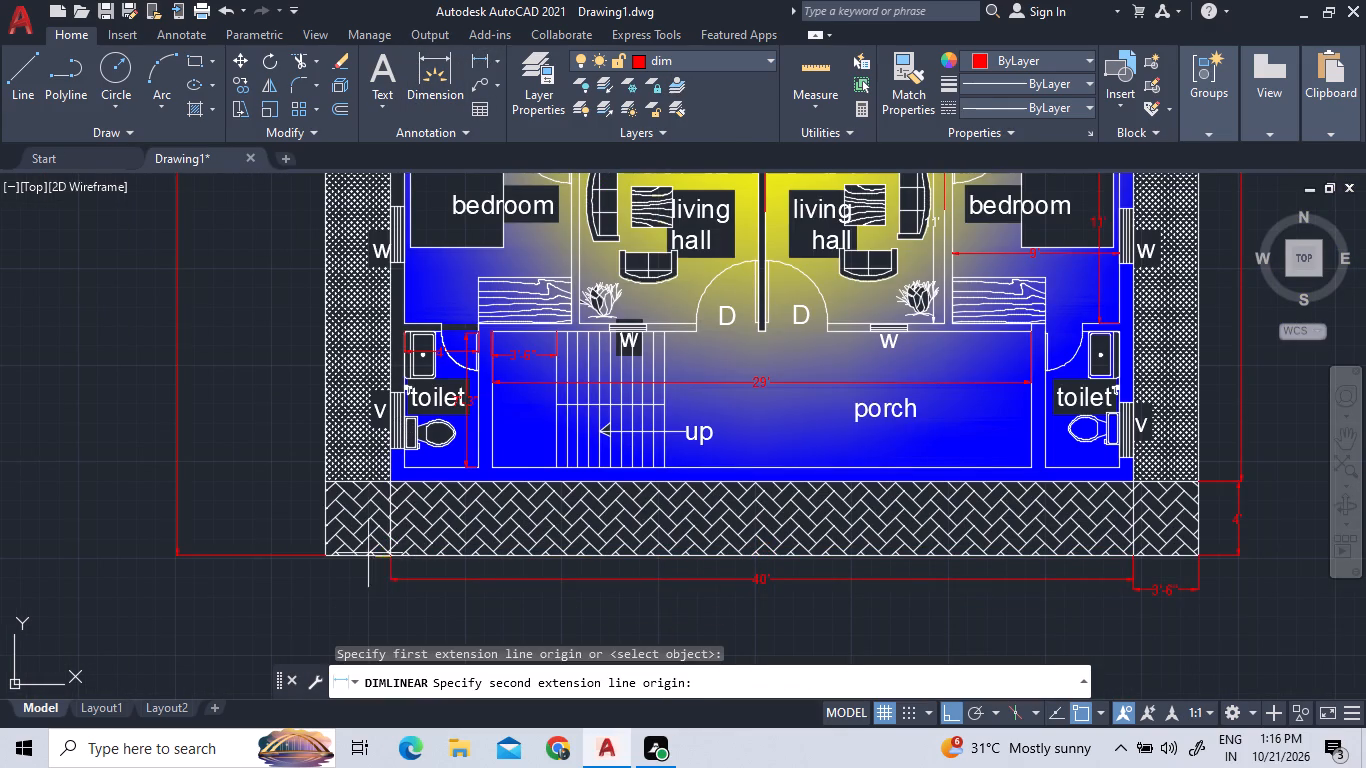
left_click(324, 553)
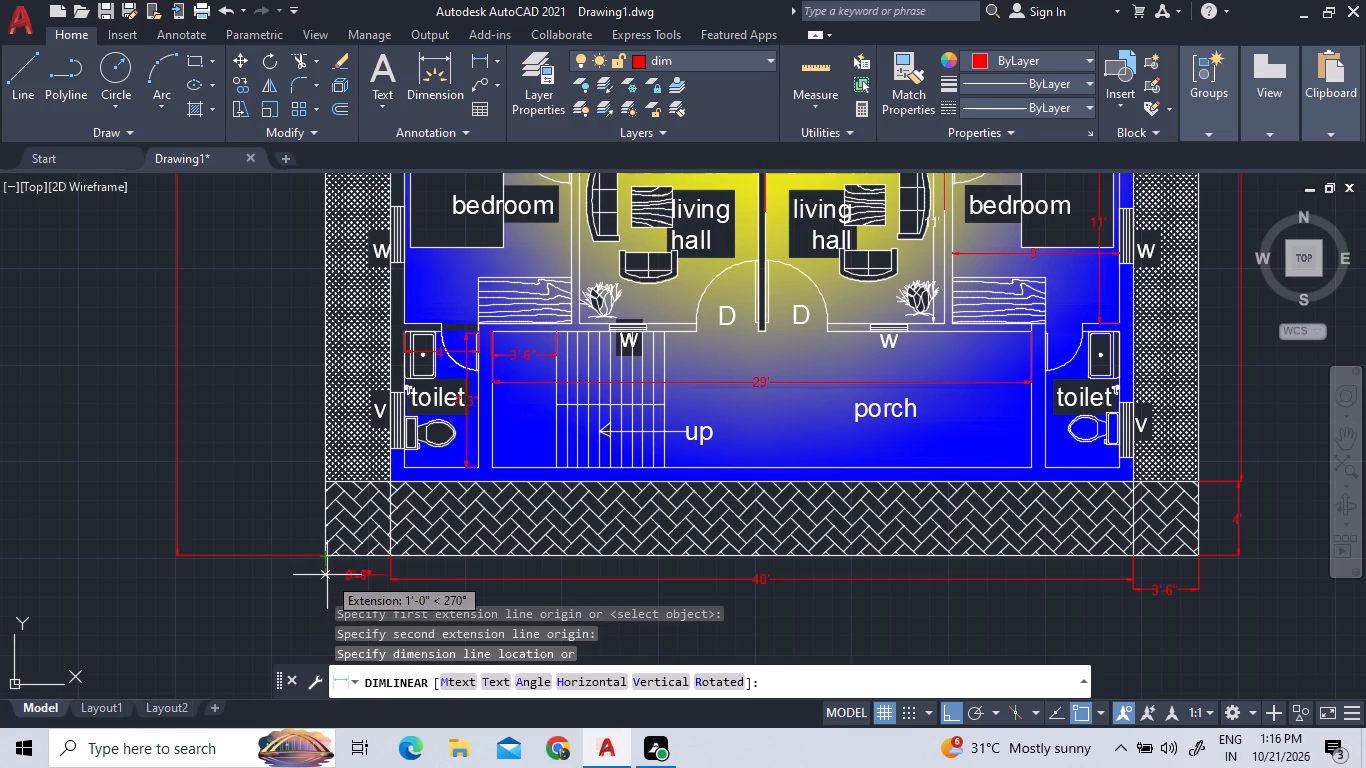
left_click(328, 574)
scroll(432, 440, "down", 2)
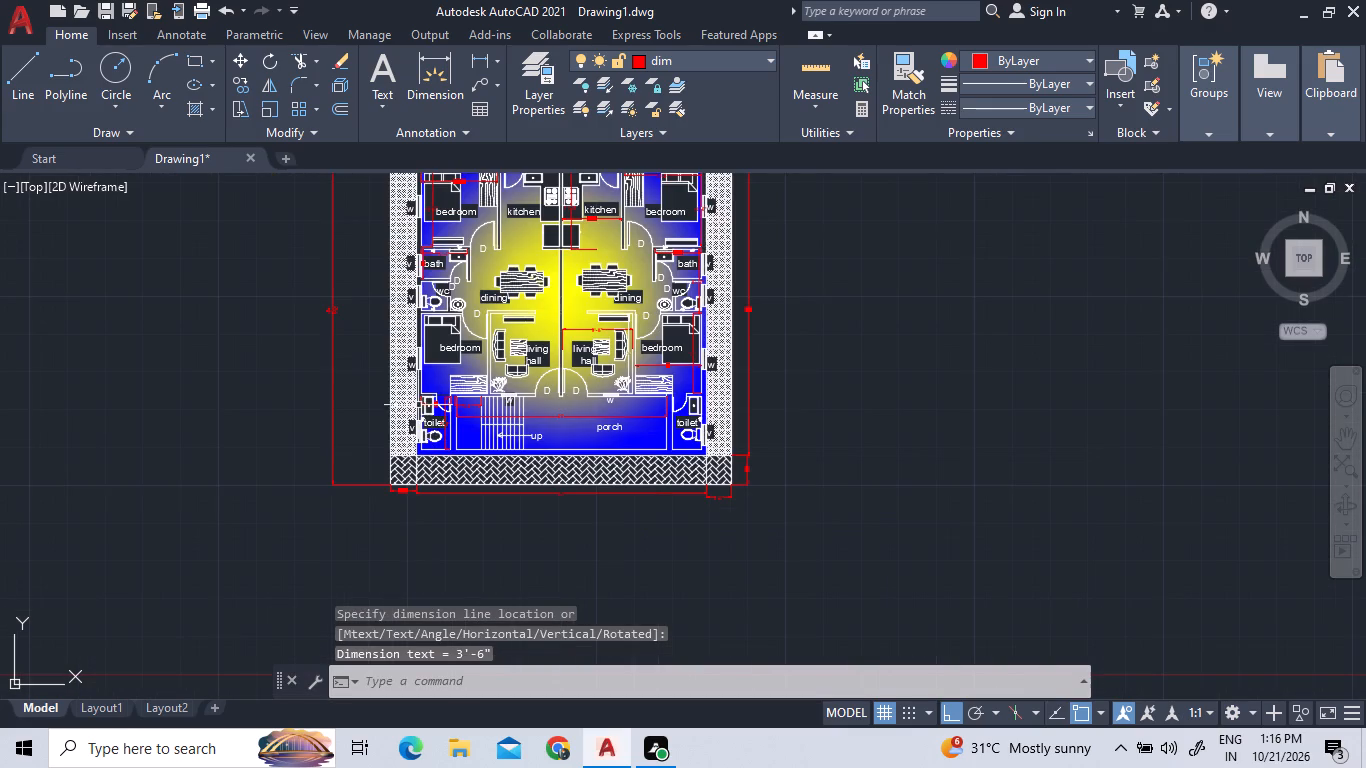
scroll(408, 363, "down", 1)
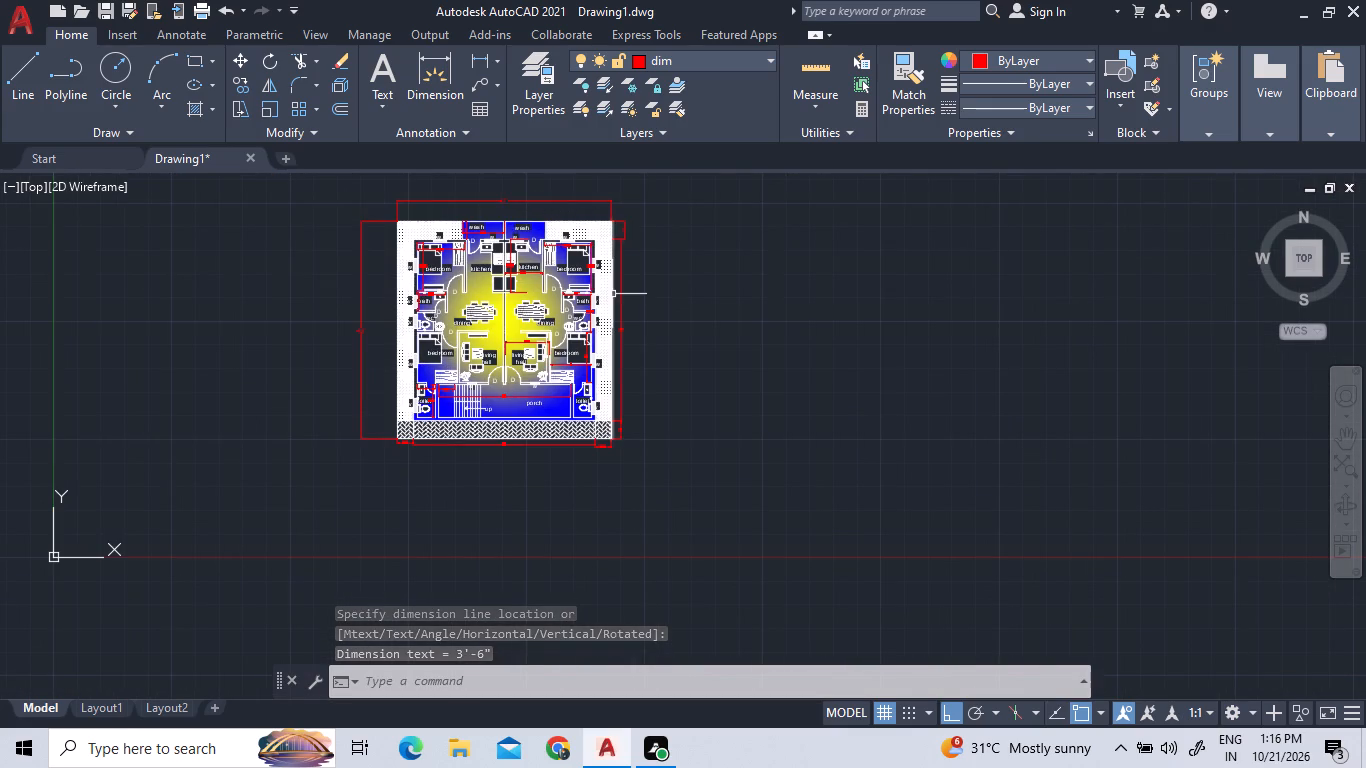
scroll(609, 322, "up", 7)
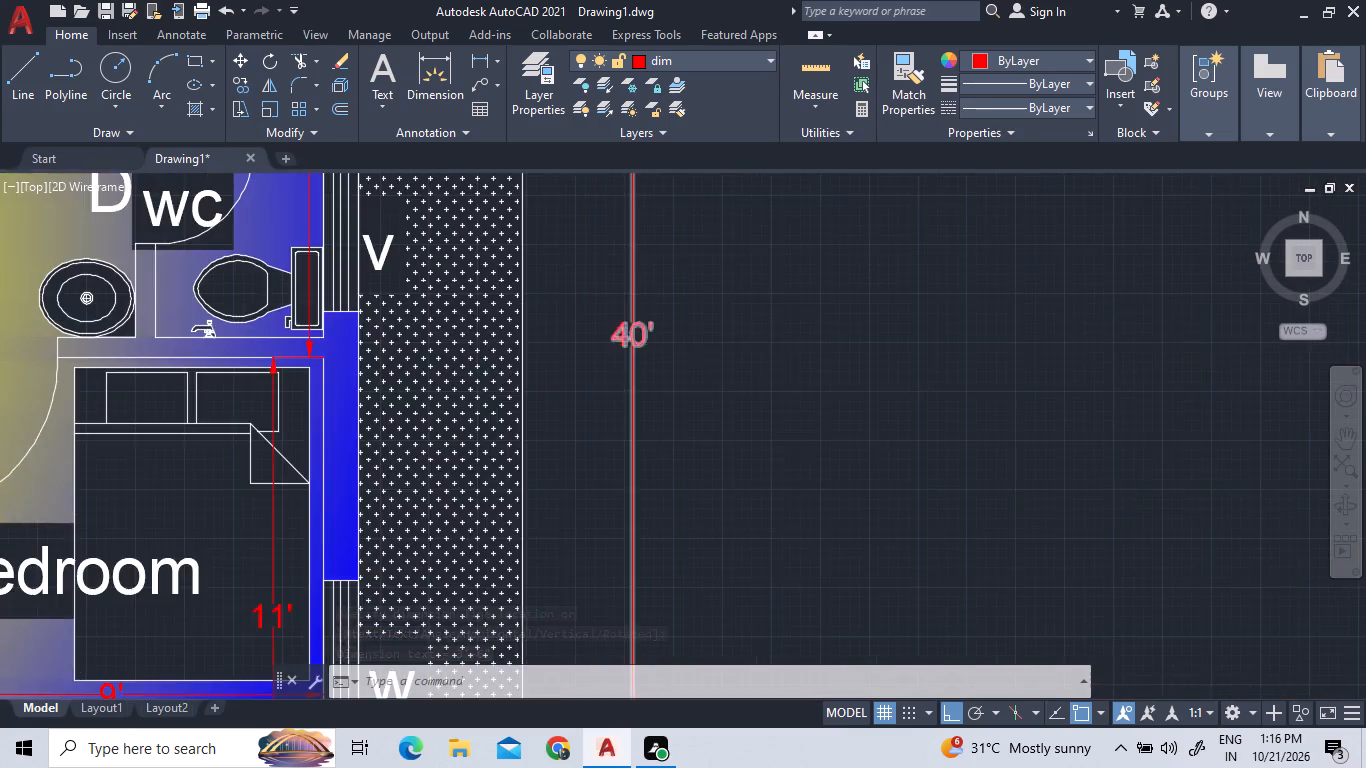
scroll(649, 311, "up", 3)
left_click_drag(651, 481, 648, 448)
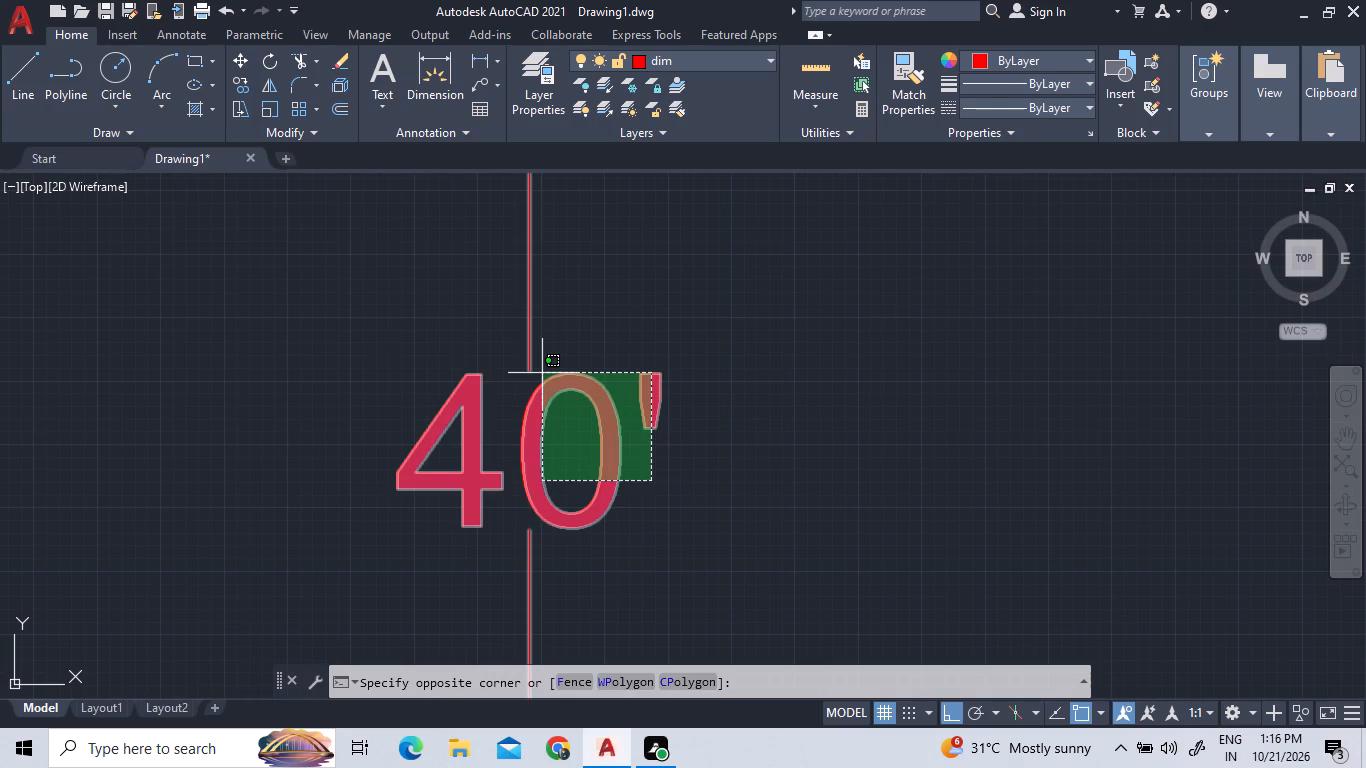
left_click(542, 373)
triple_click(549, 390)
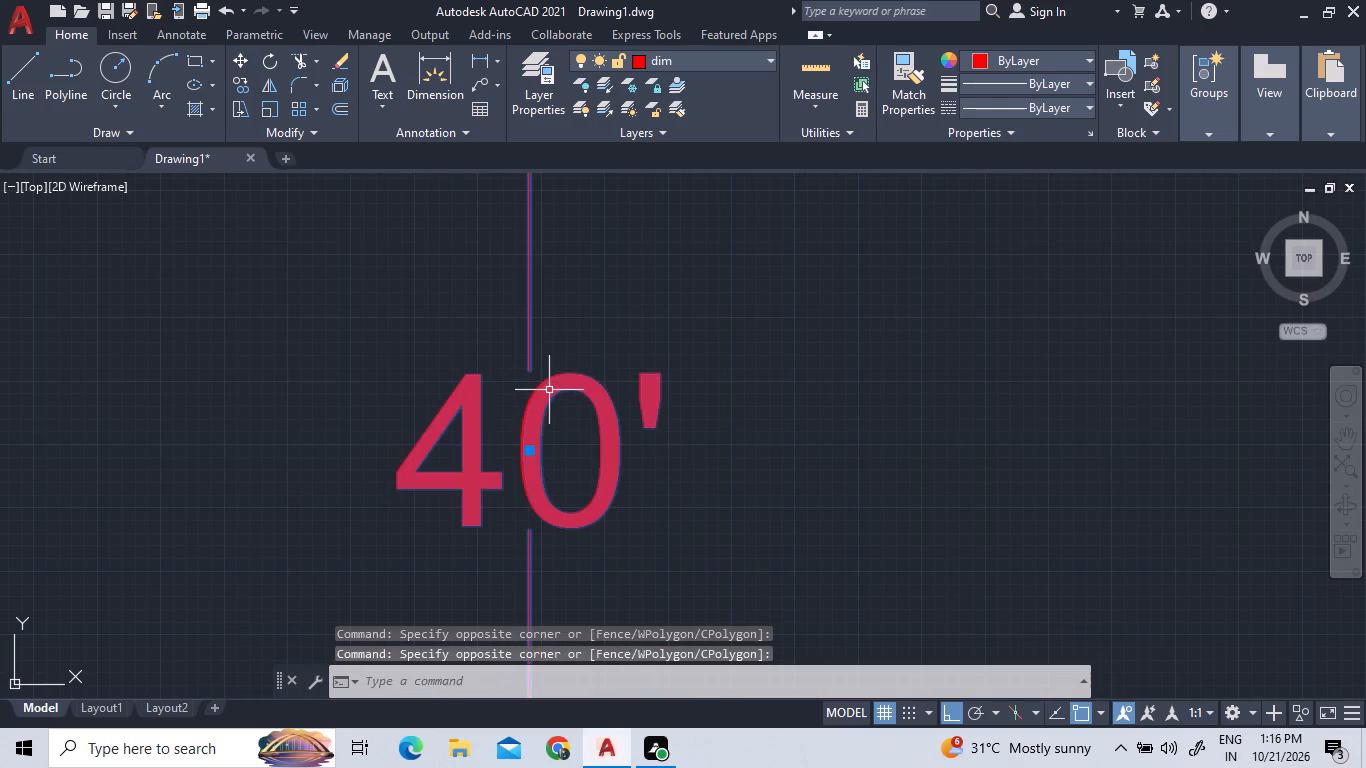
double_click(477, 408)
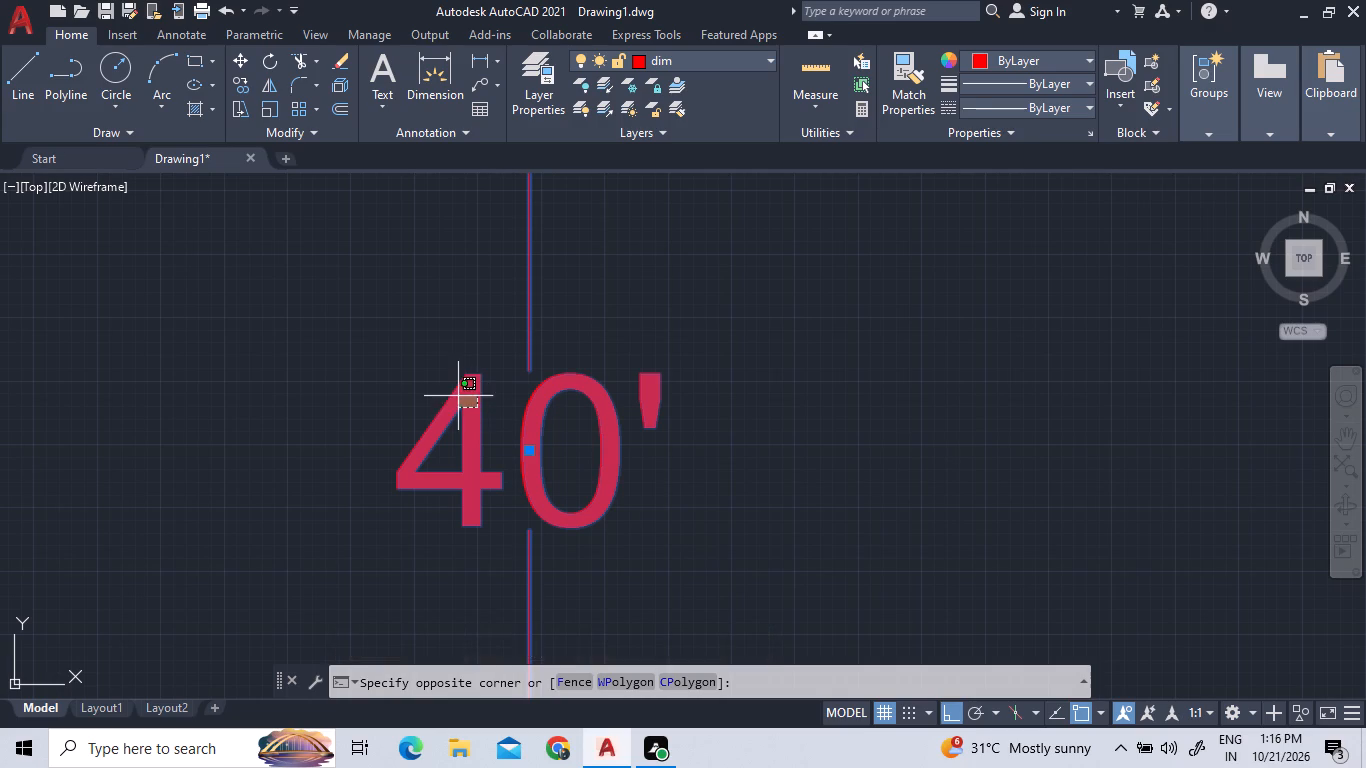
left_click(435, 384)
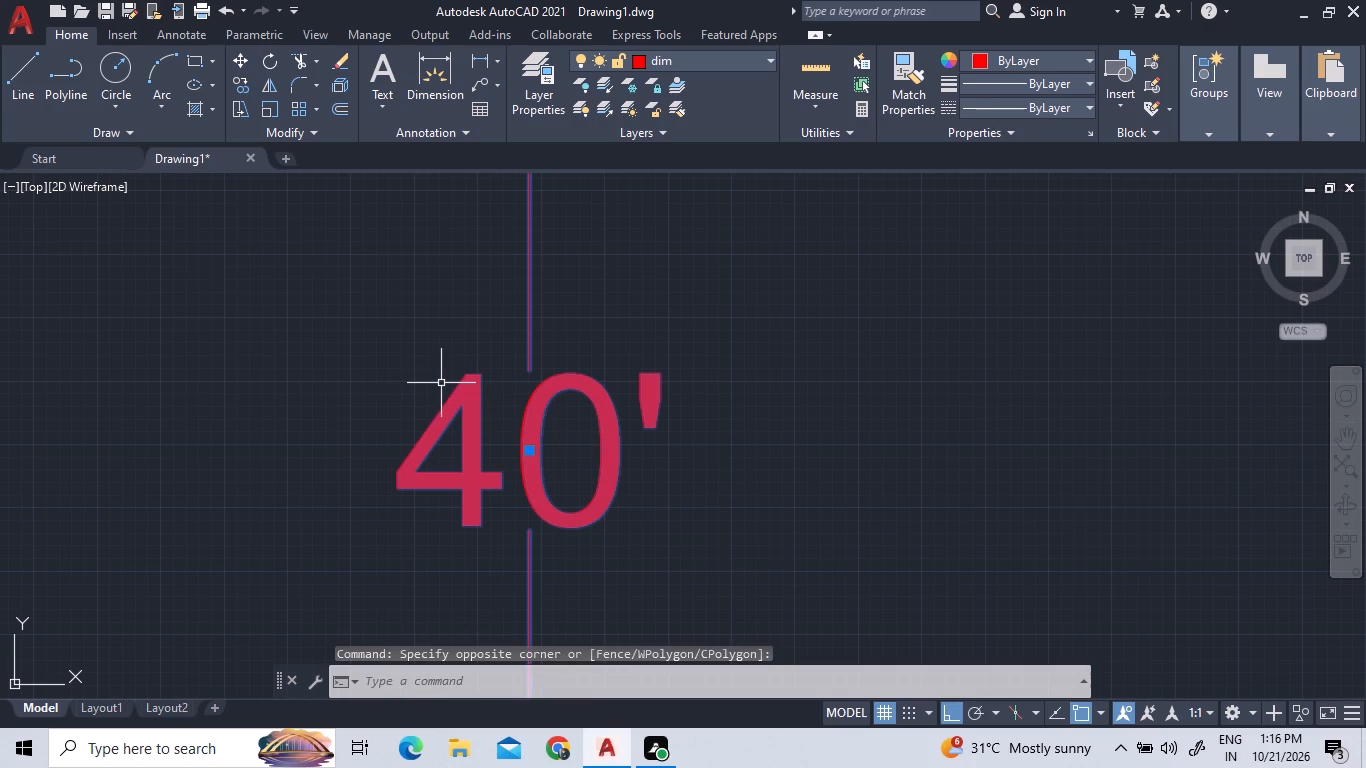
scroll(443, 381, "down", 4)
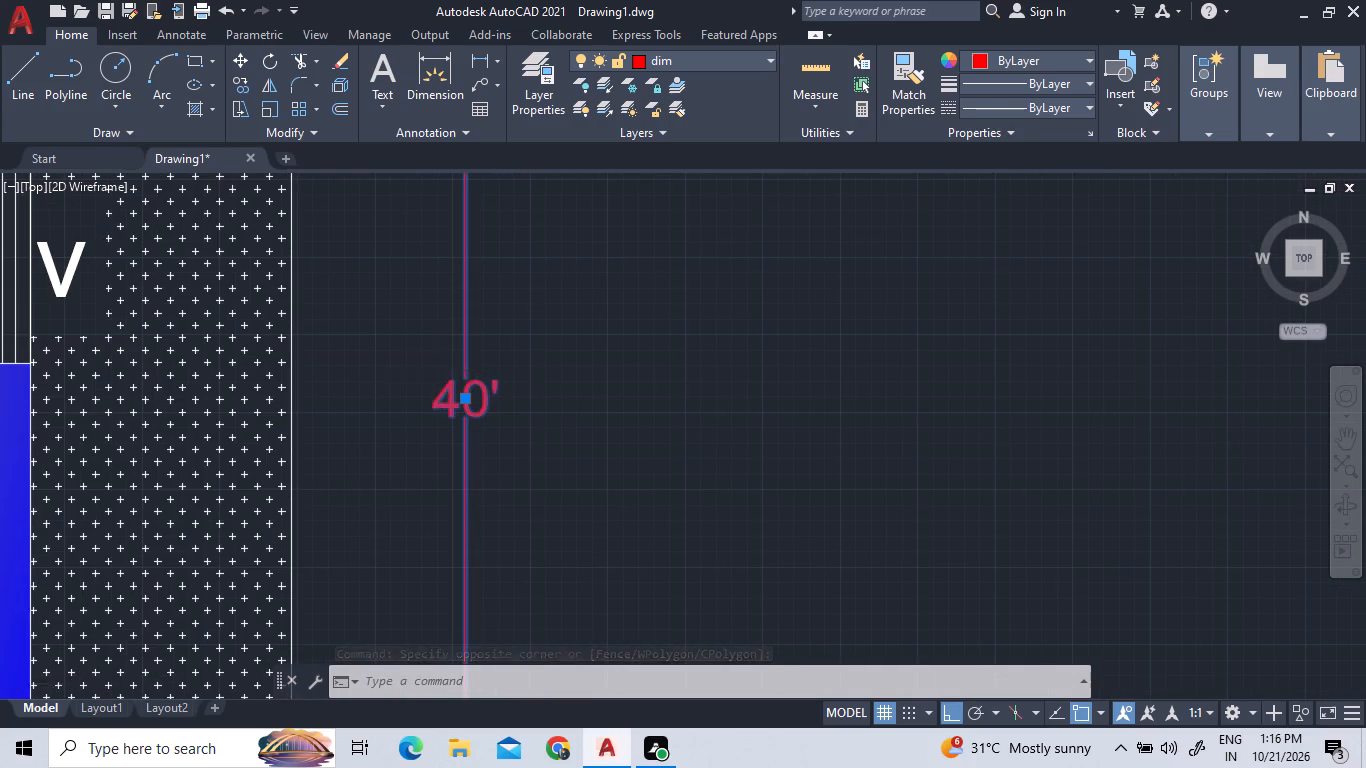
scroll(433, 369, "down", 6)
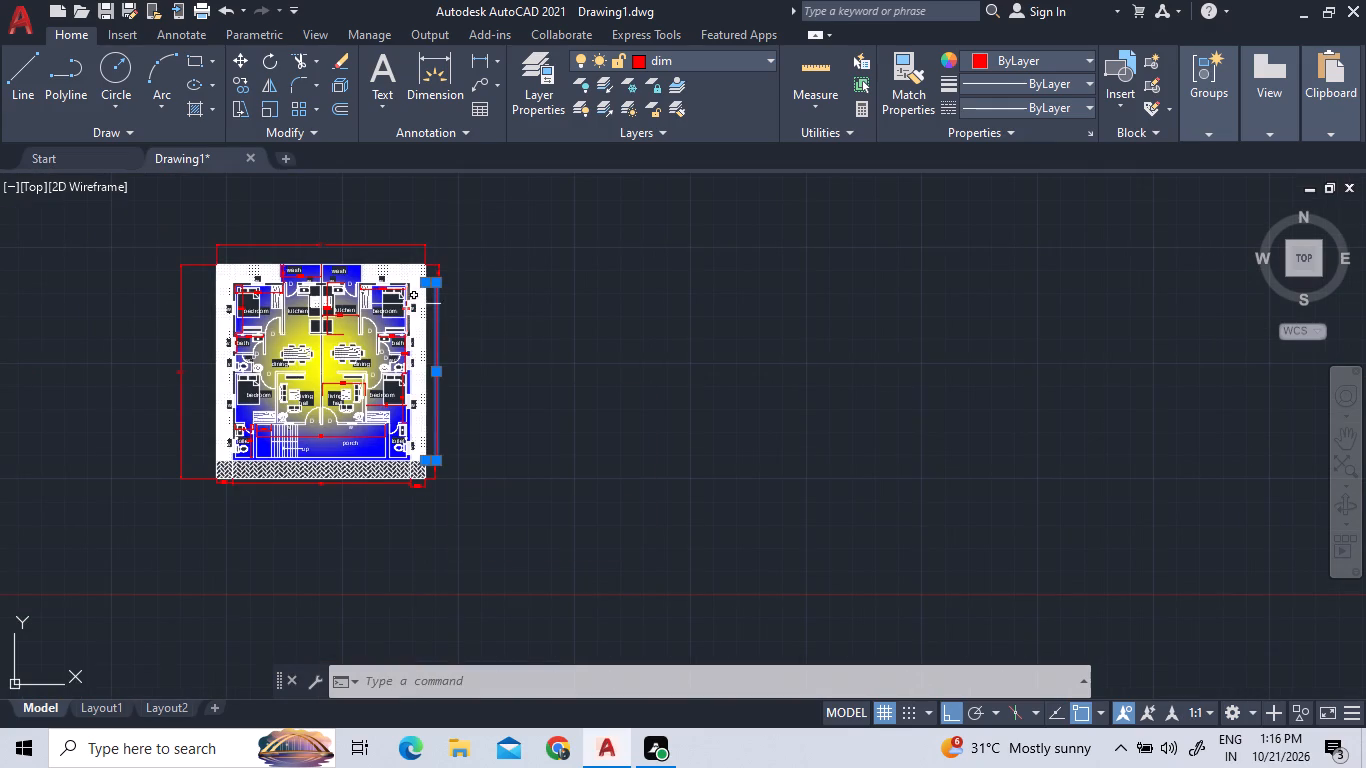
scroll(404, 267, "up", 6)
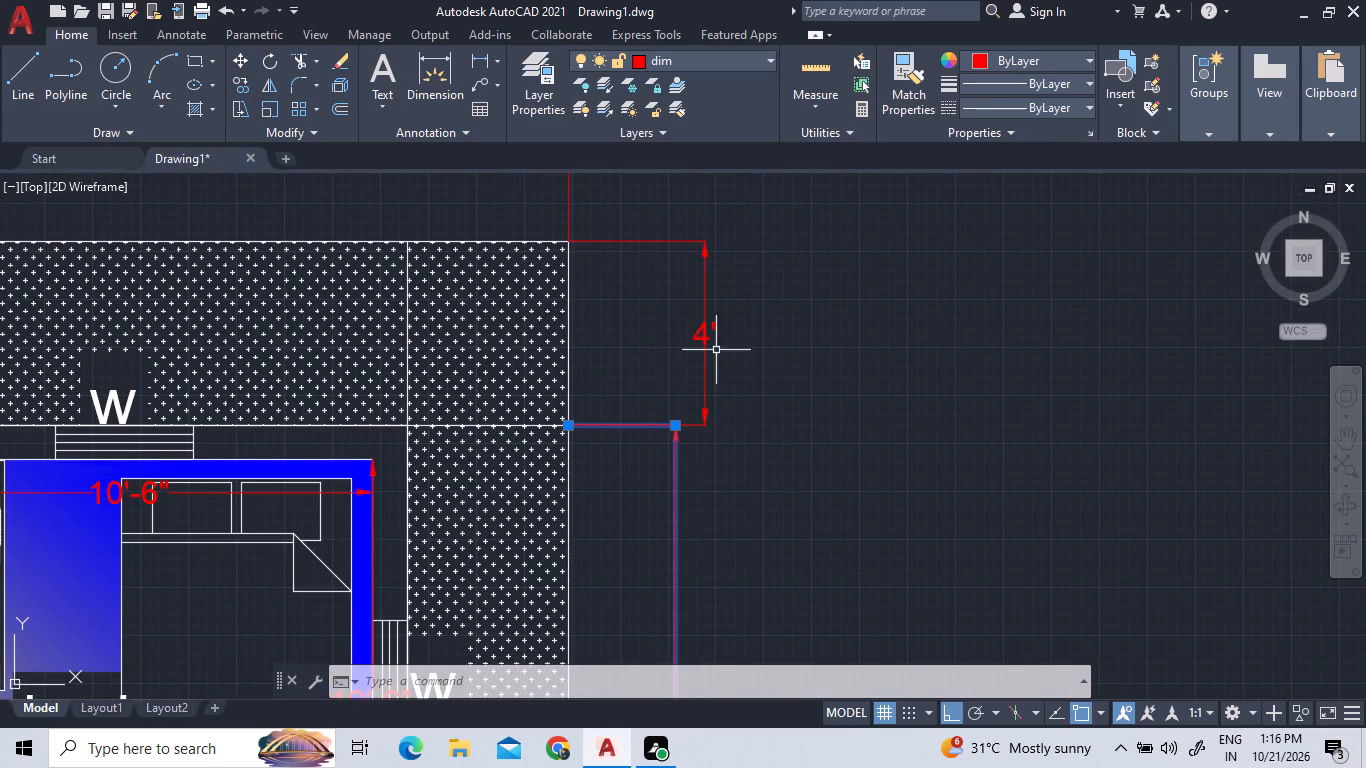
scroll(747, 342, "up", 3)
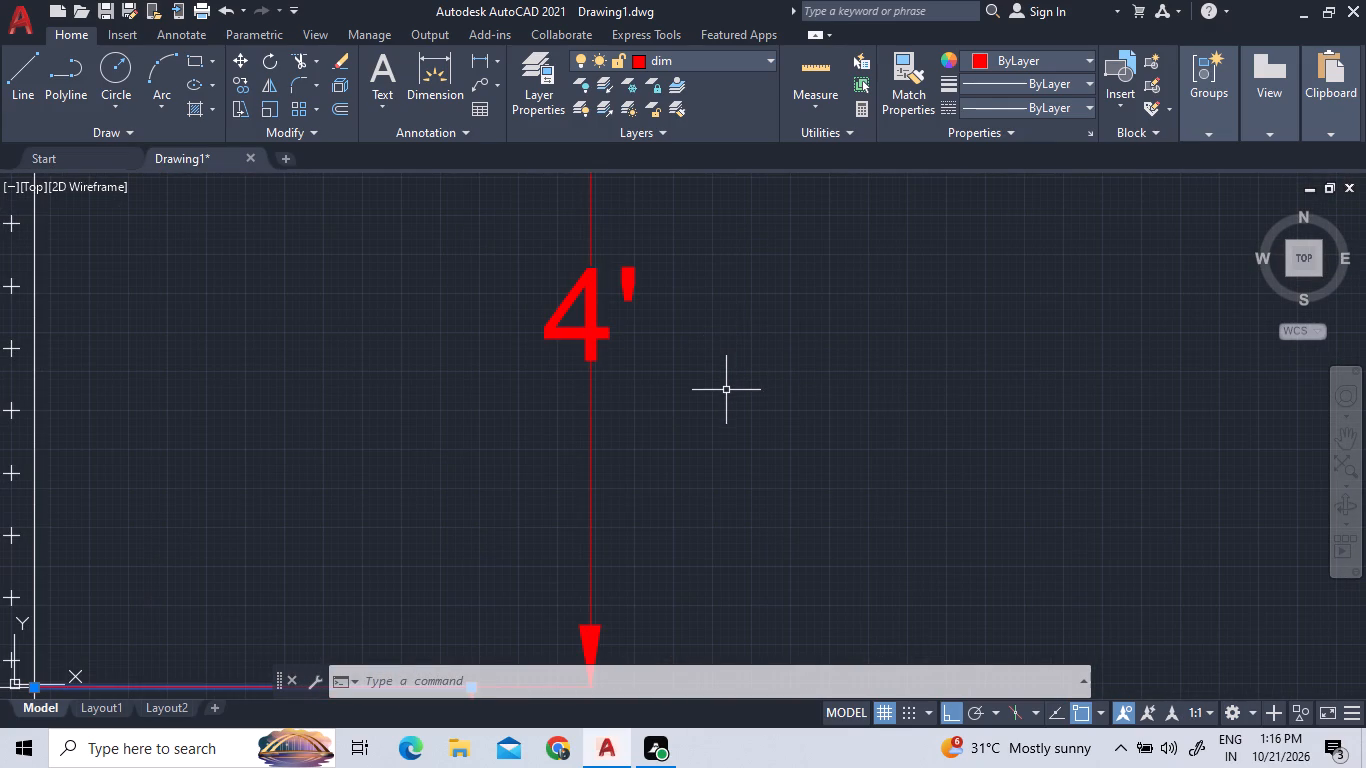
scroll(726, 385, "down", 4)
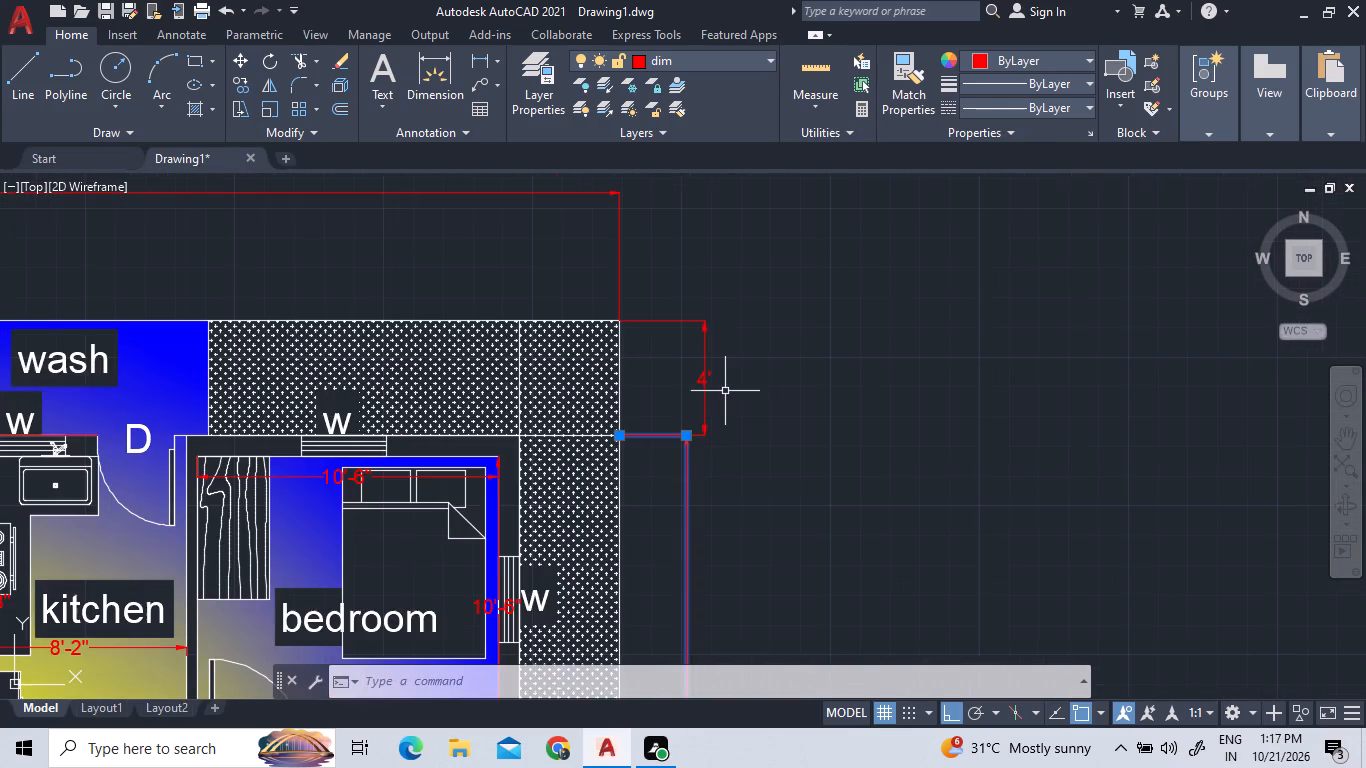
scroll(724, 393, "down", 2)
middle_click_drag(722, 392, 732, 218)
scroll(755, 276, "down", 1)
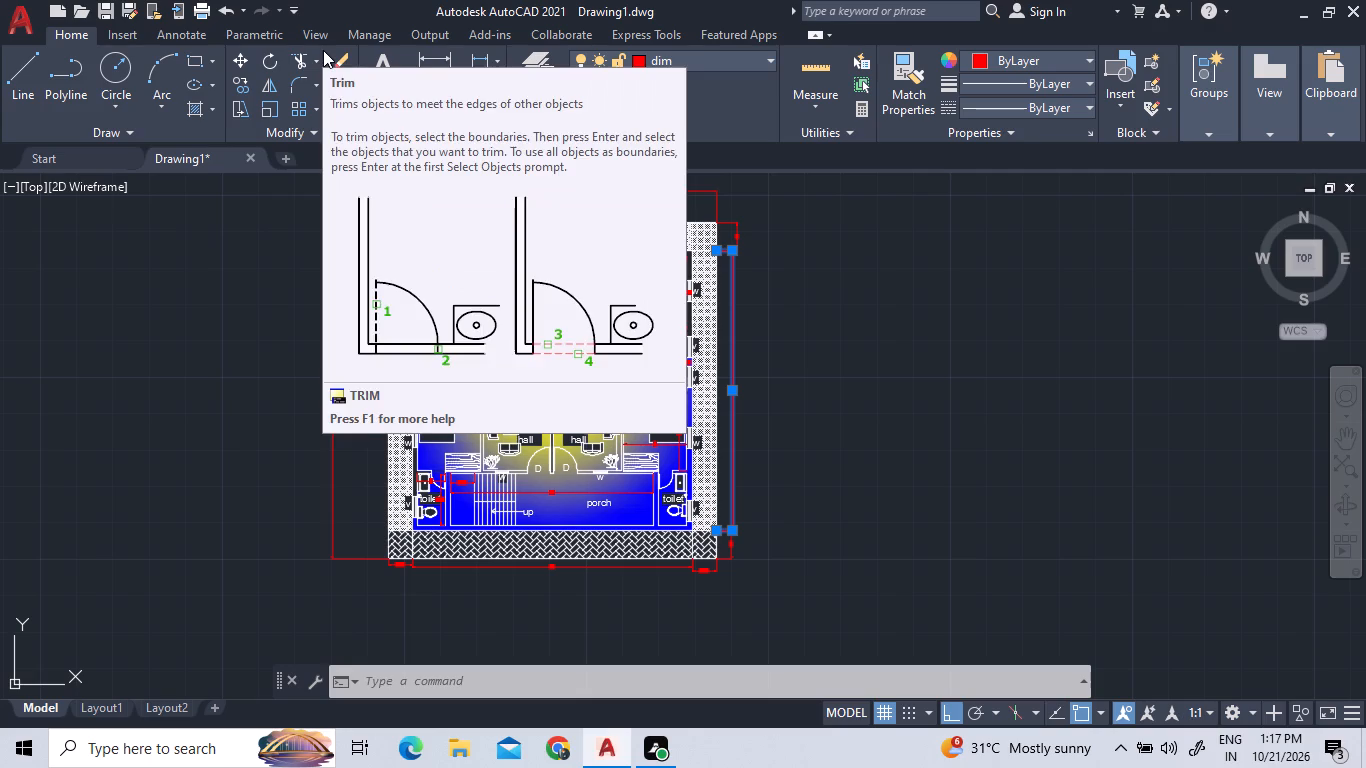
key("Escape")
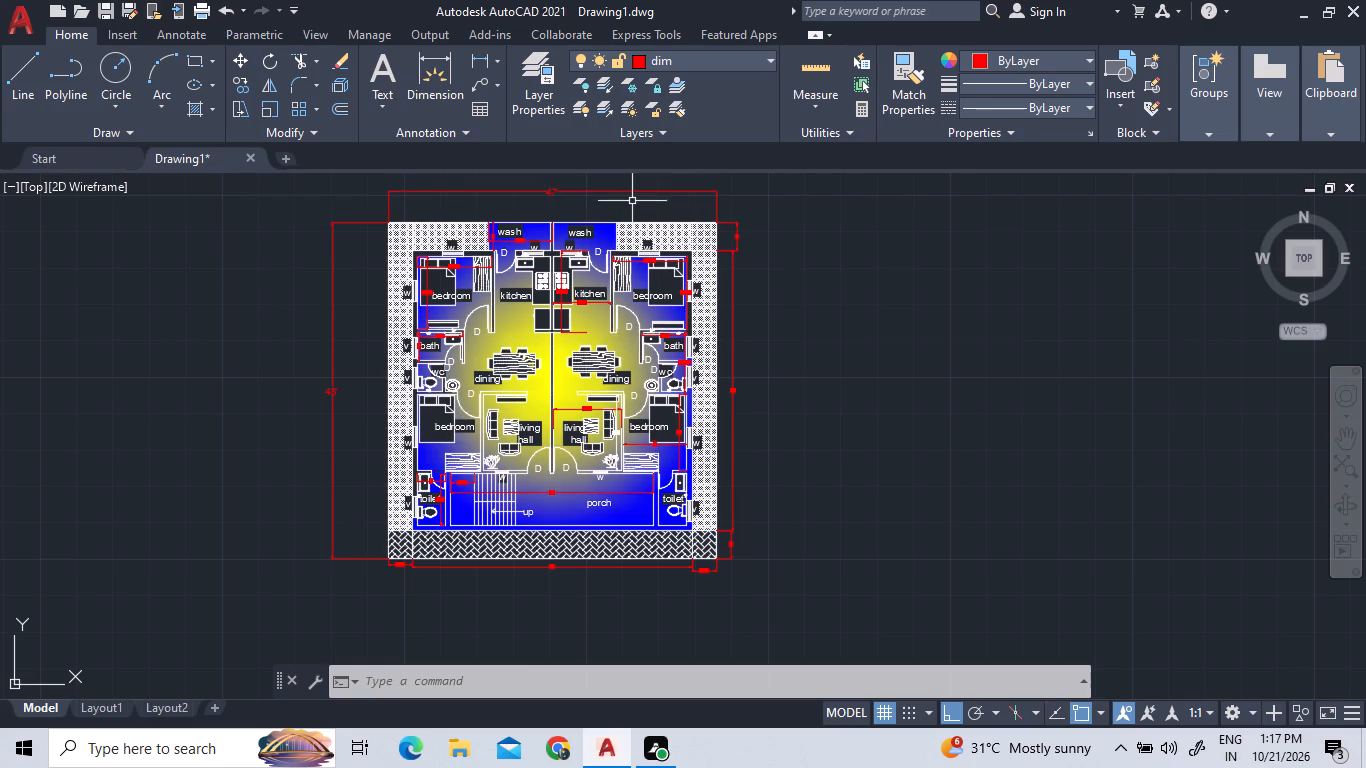
Save the drawing as 21 OCT MRNG in the AUTOCAD folder on New Volume (H:).
scroll(633, 202, "up", 1)
middle_click_drag(633, 201, 612, 254)
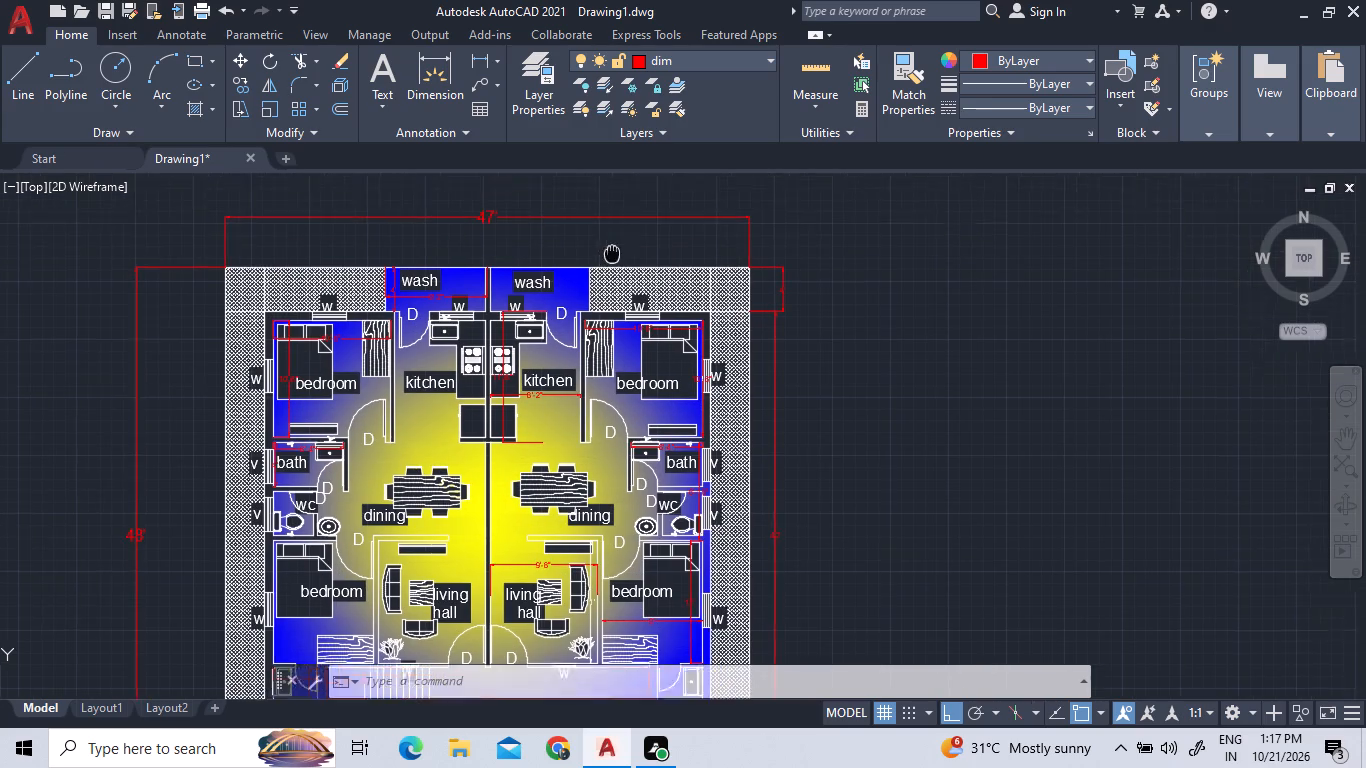
middle_click_drag(612, 254, 612, 256)
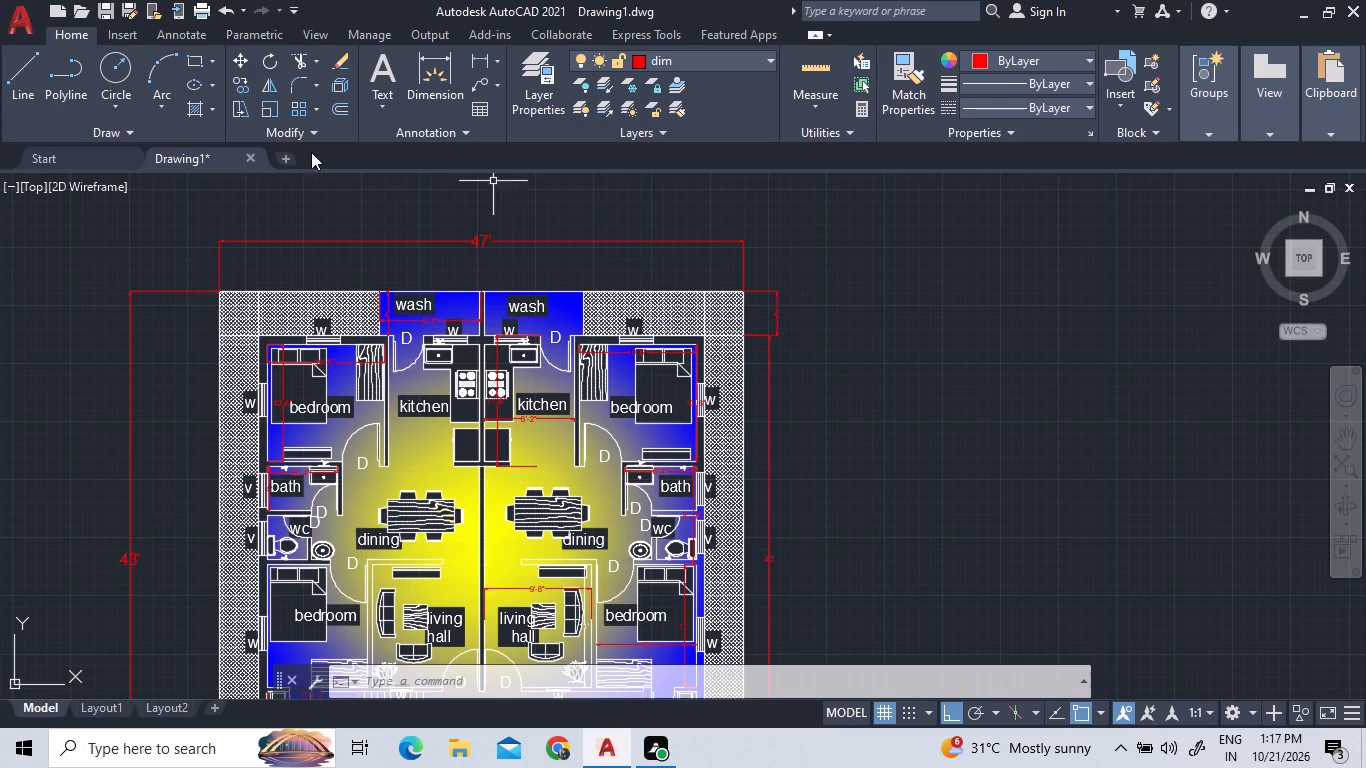
left_click(102, 7)
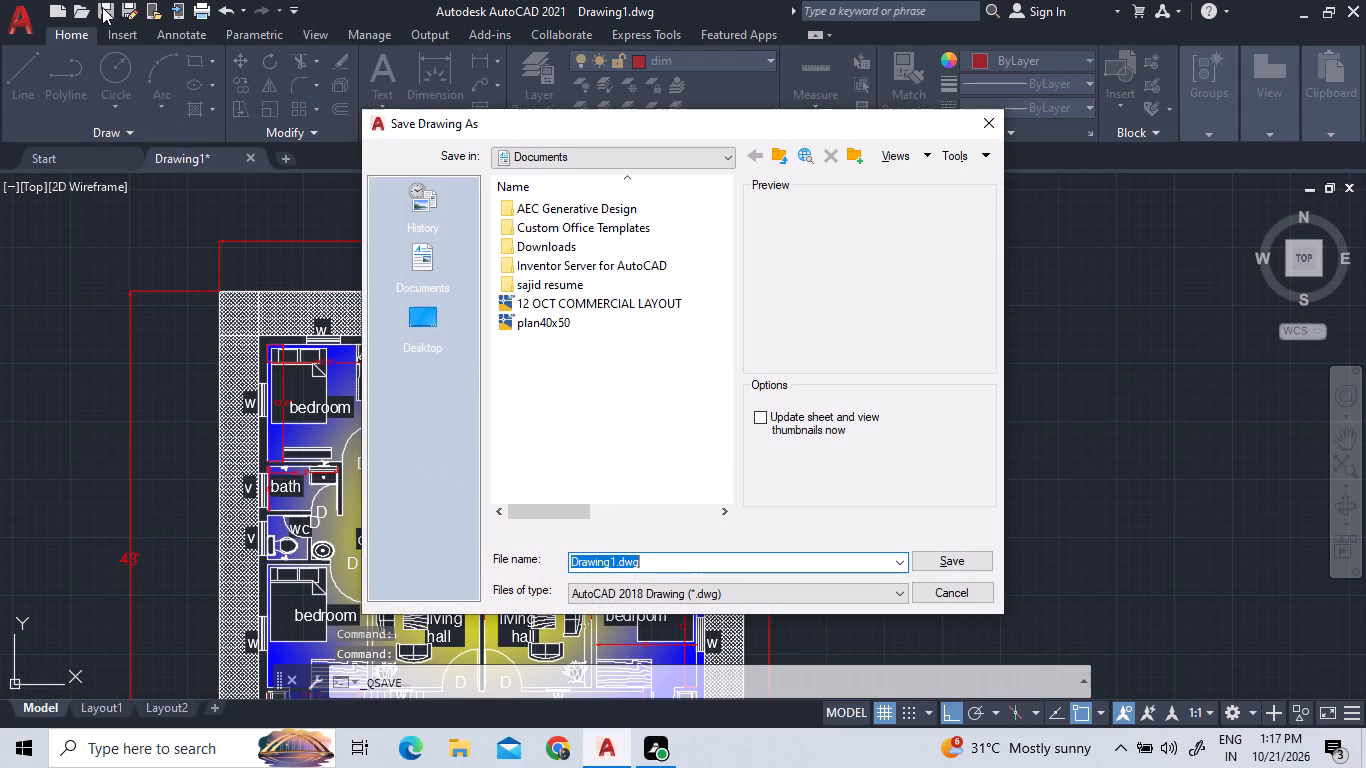
left_click(515, 147)
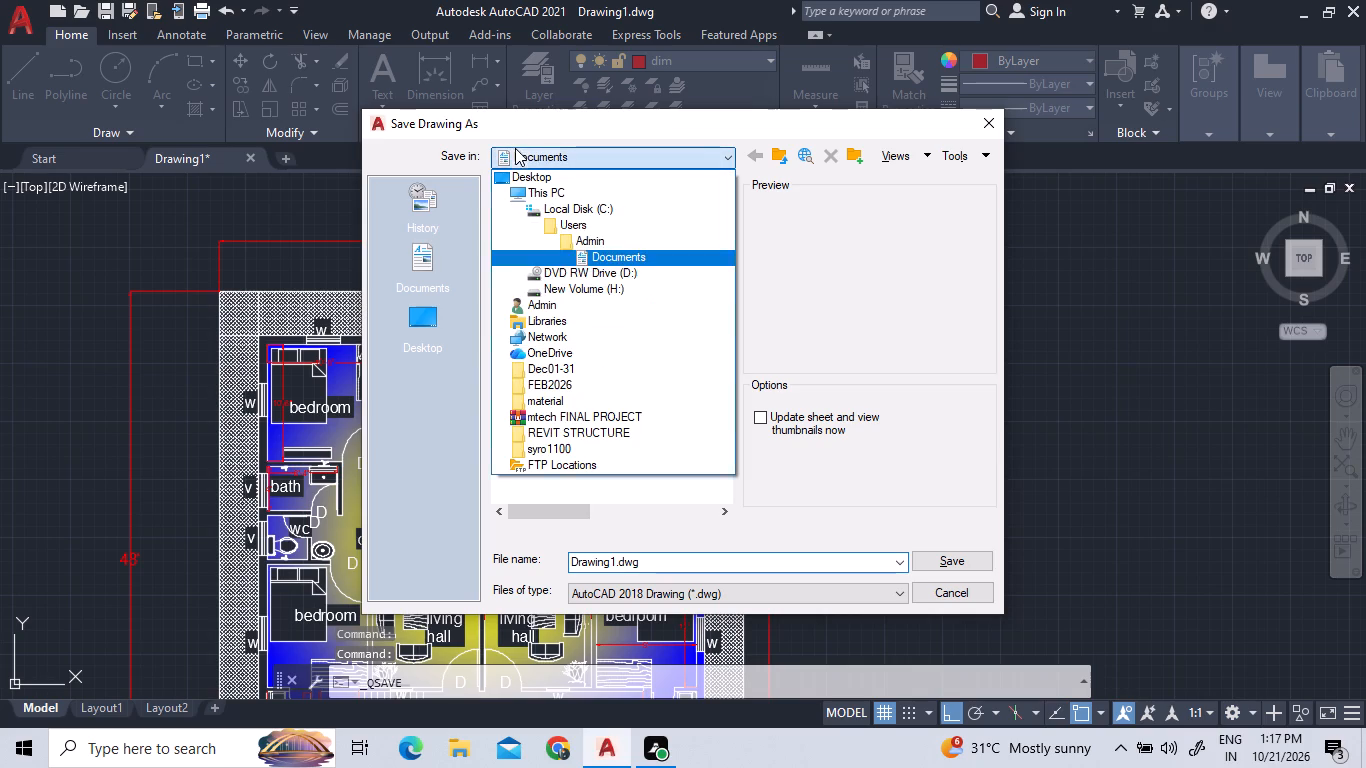
left_click(631, 292)
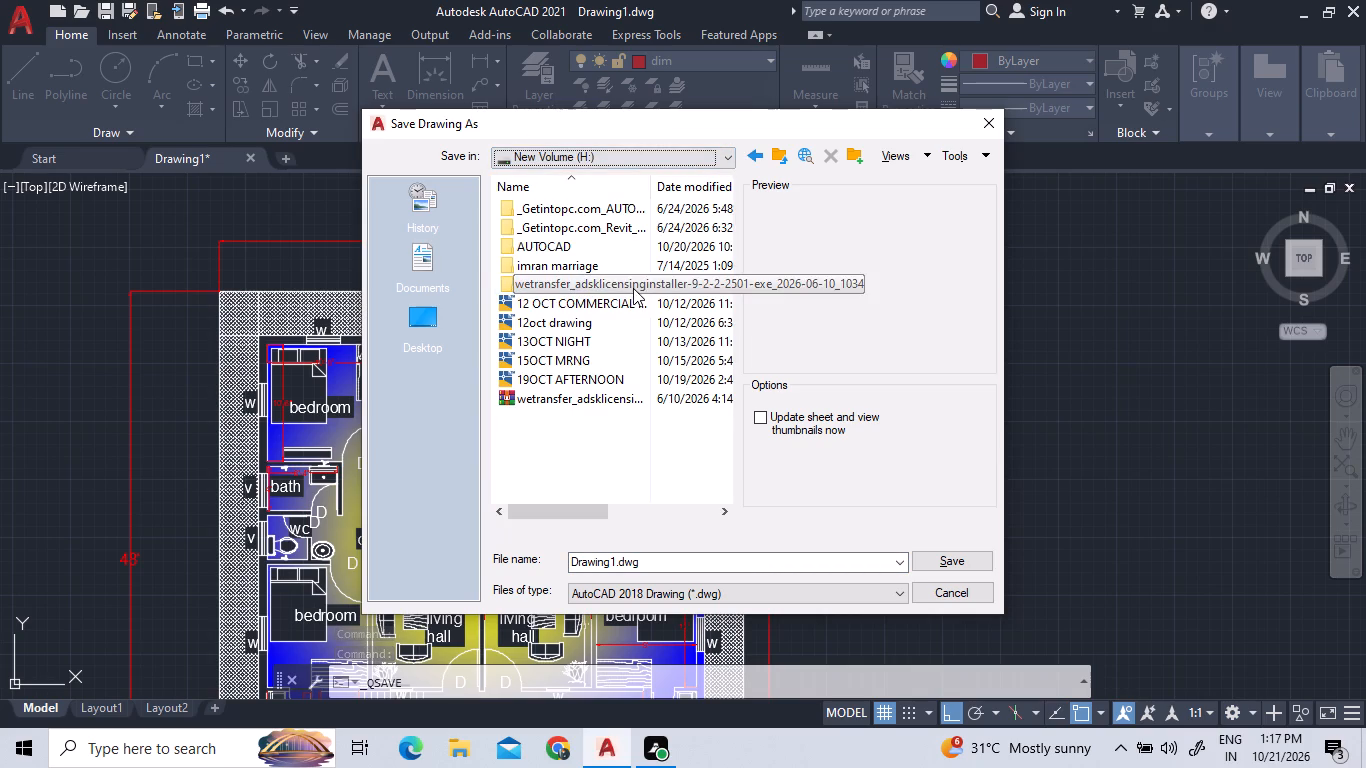
double_click(634, 243)
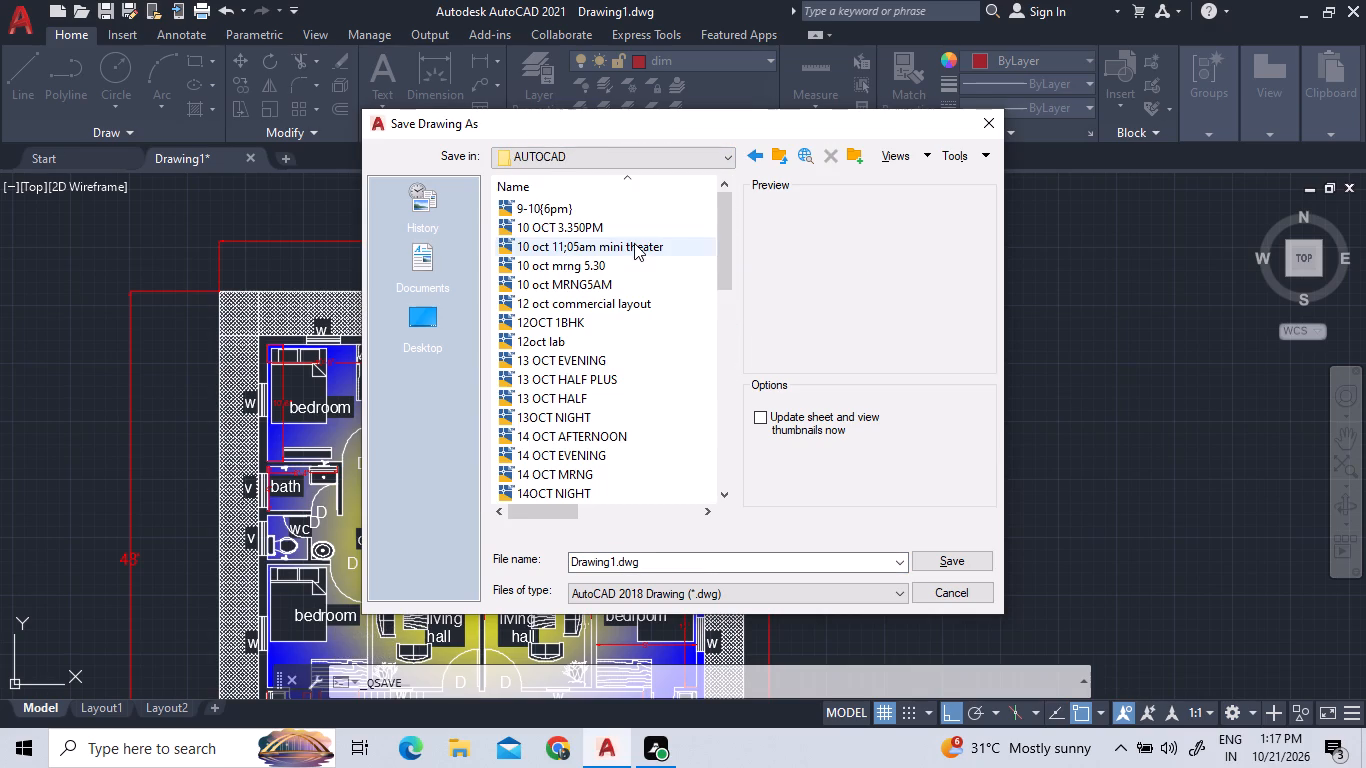
scroll(662, 361, "down", 8)
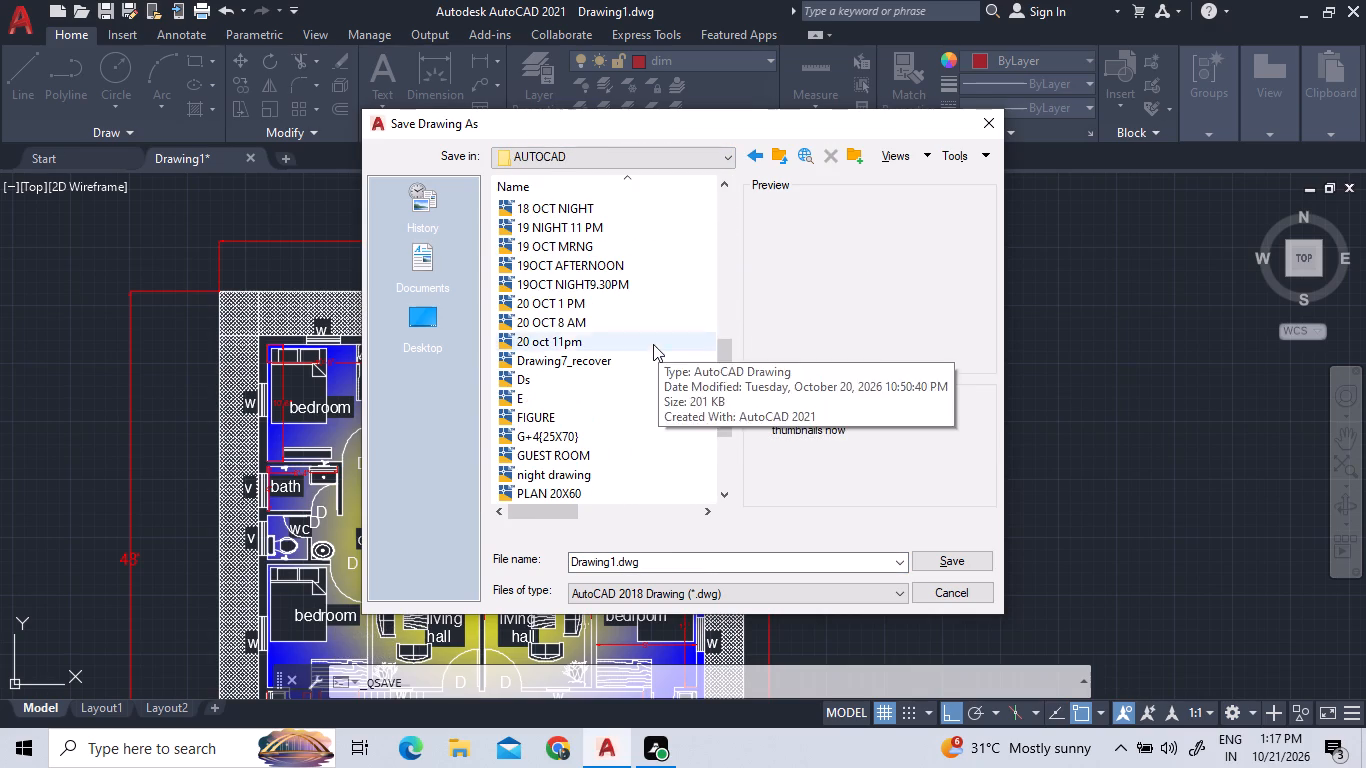
left_click(655, 565)
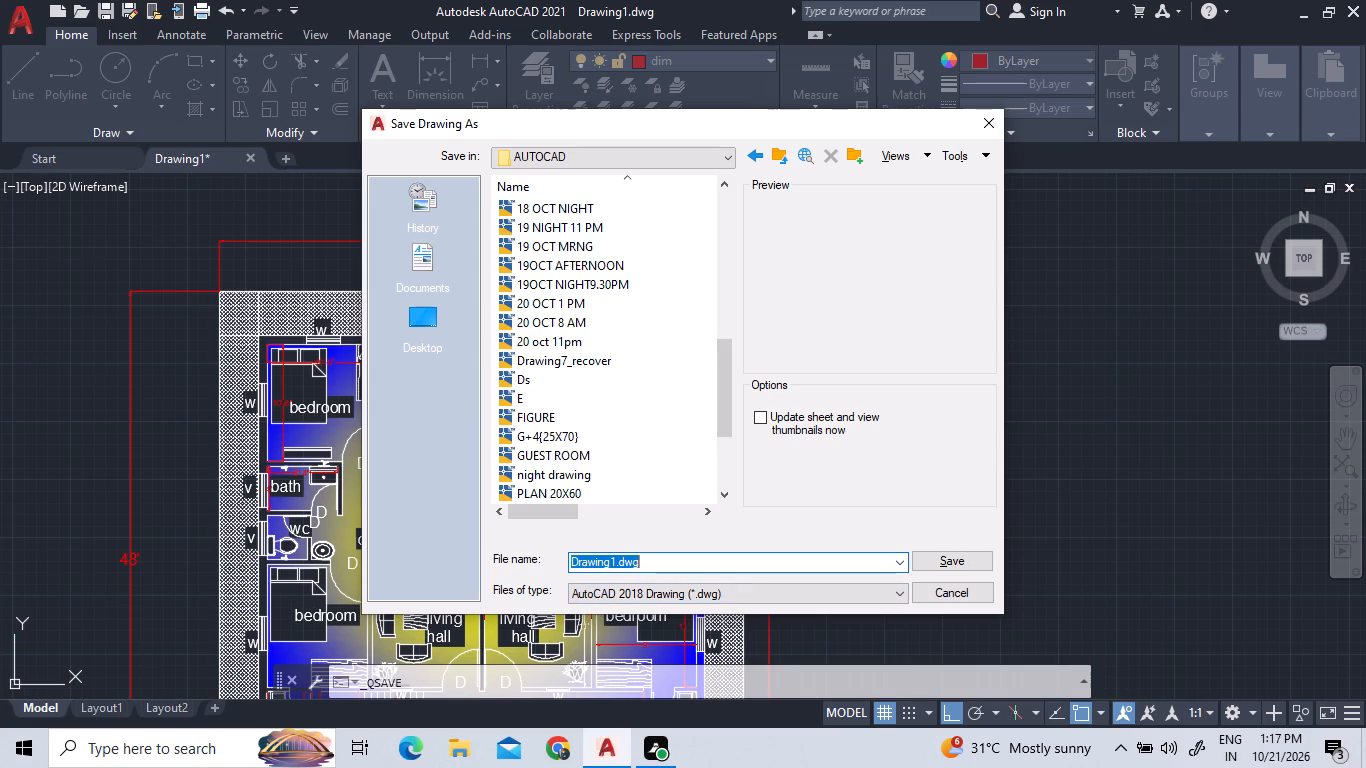
type("21")
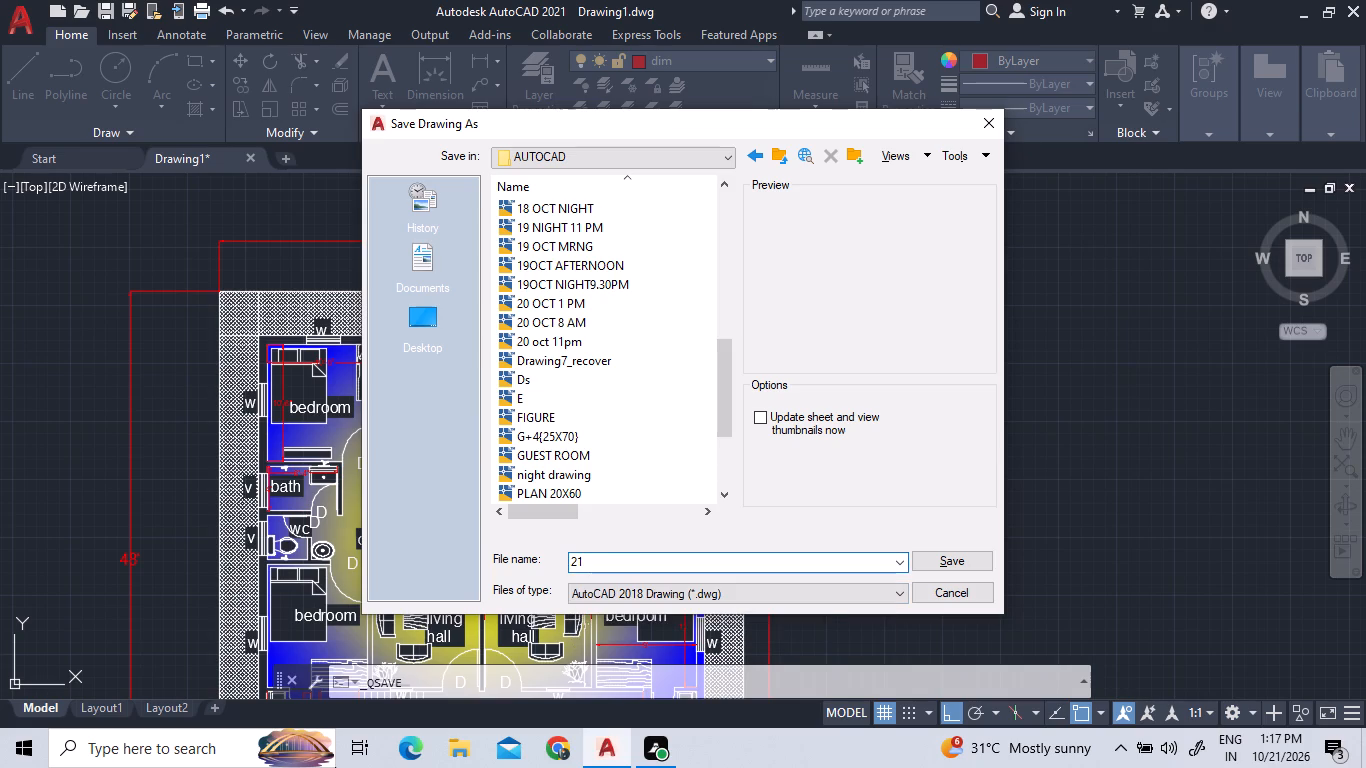
key("space")
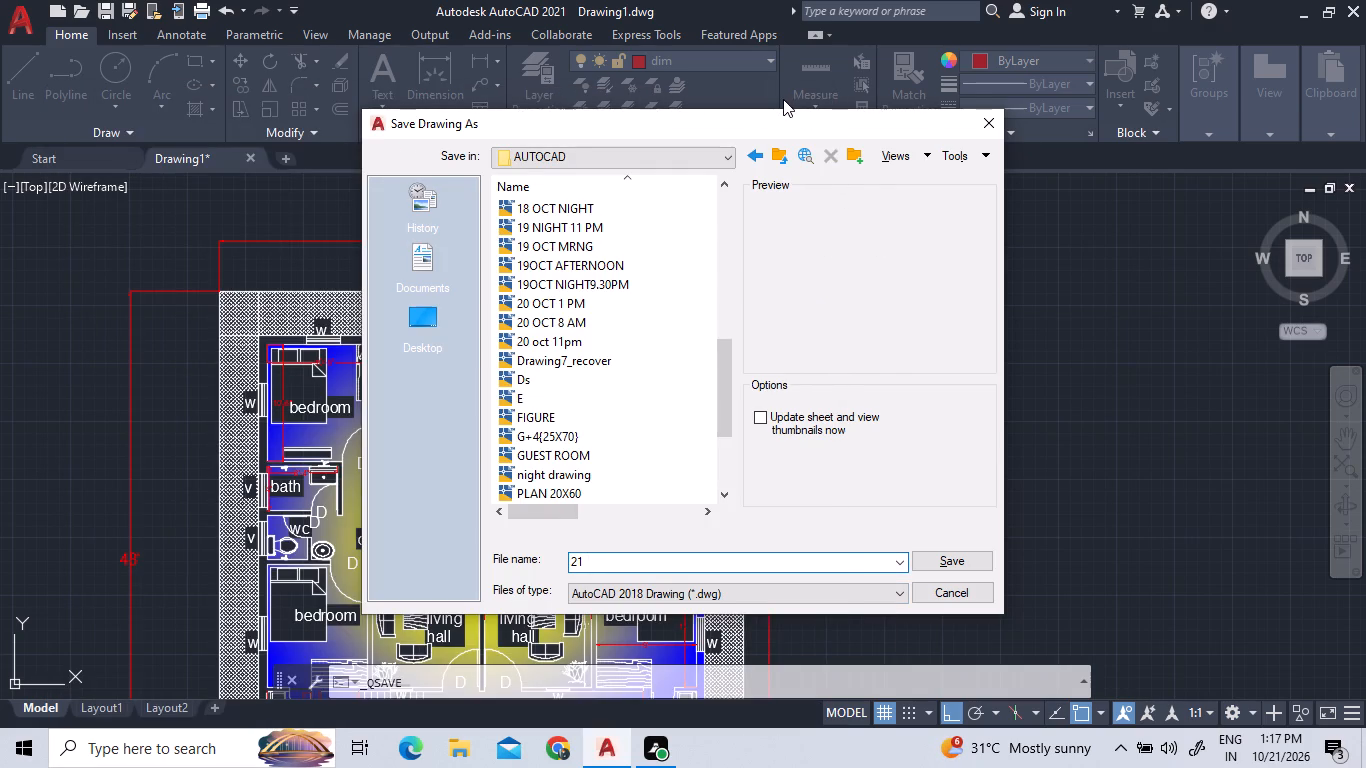
type("OCT")
key("space")
key("m")
type("RNG")
key("Return")
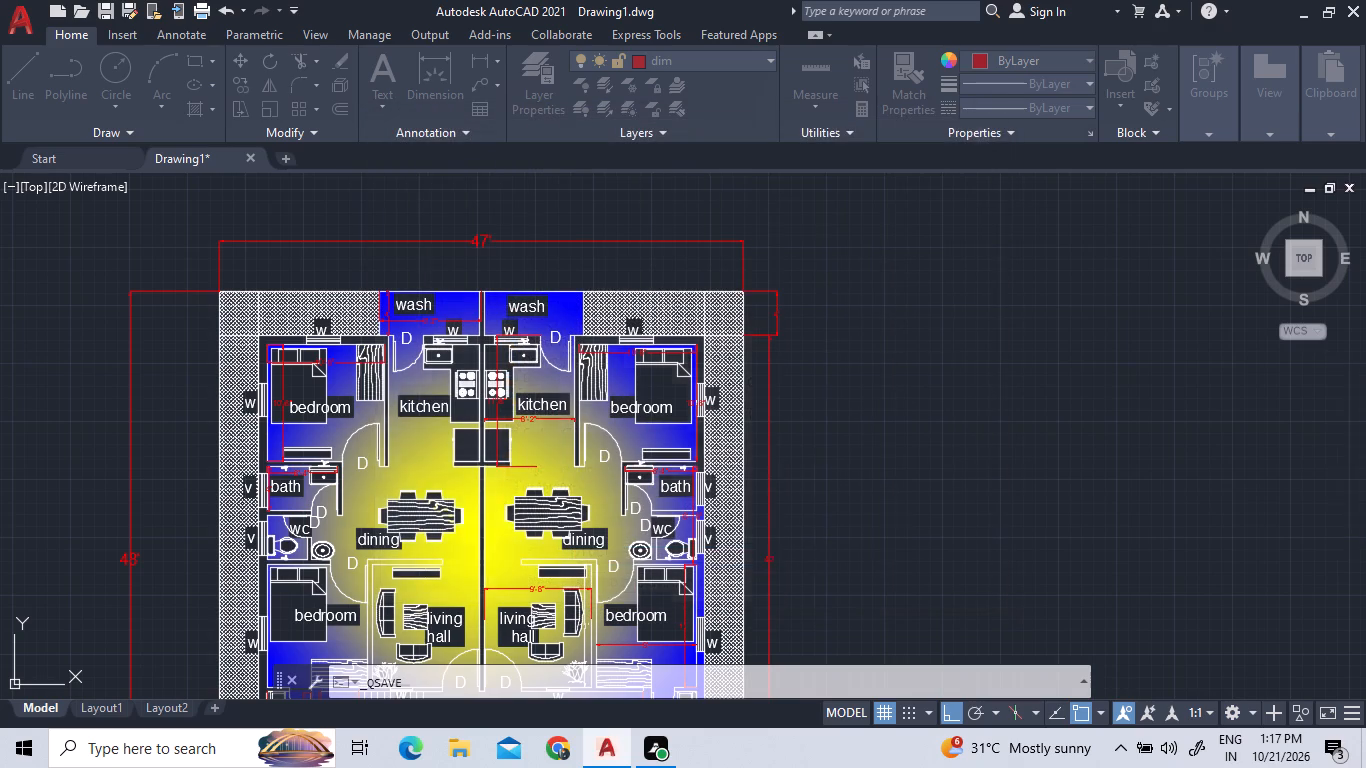